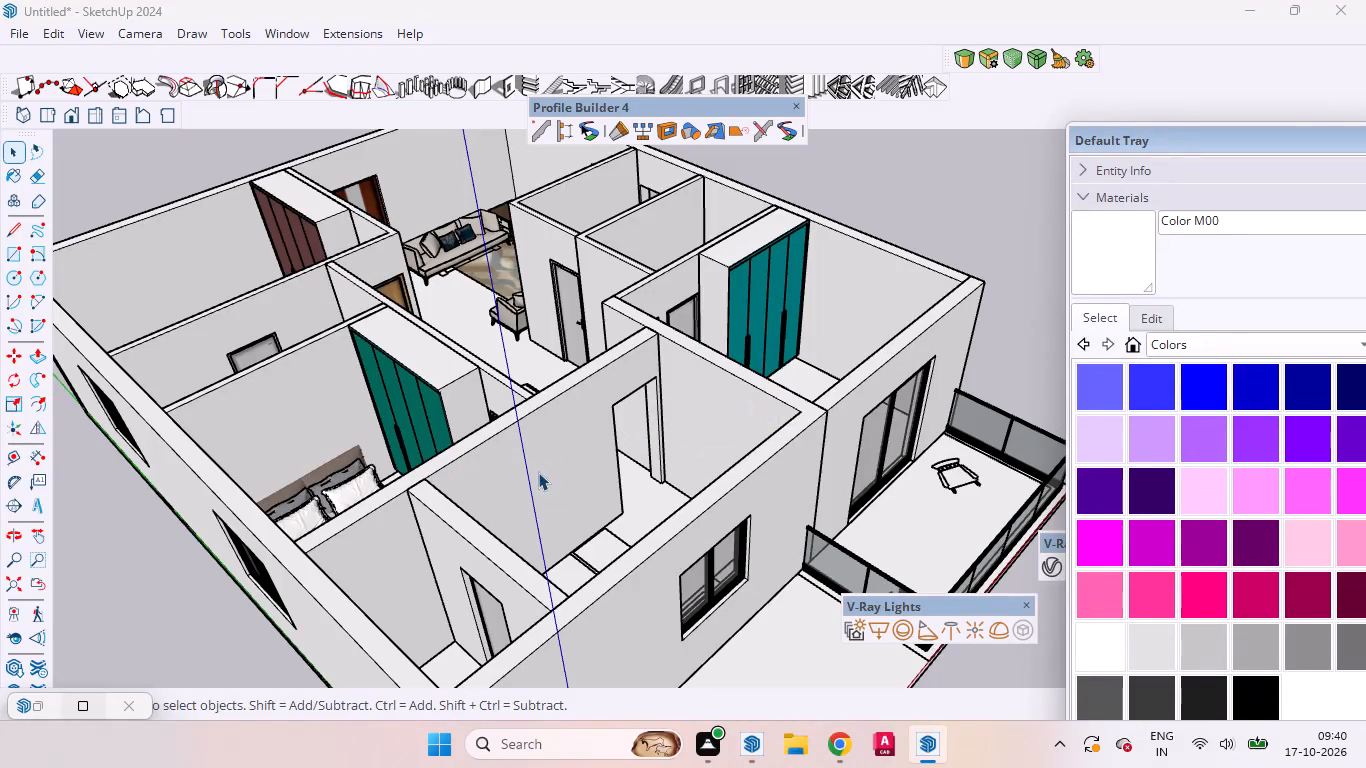
Examine the house's interior rooms and the window and ventilator openings in its long outer wall.
middle_drag(692, 562, 539, 479)
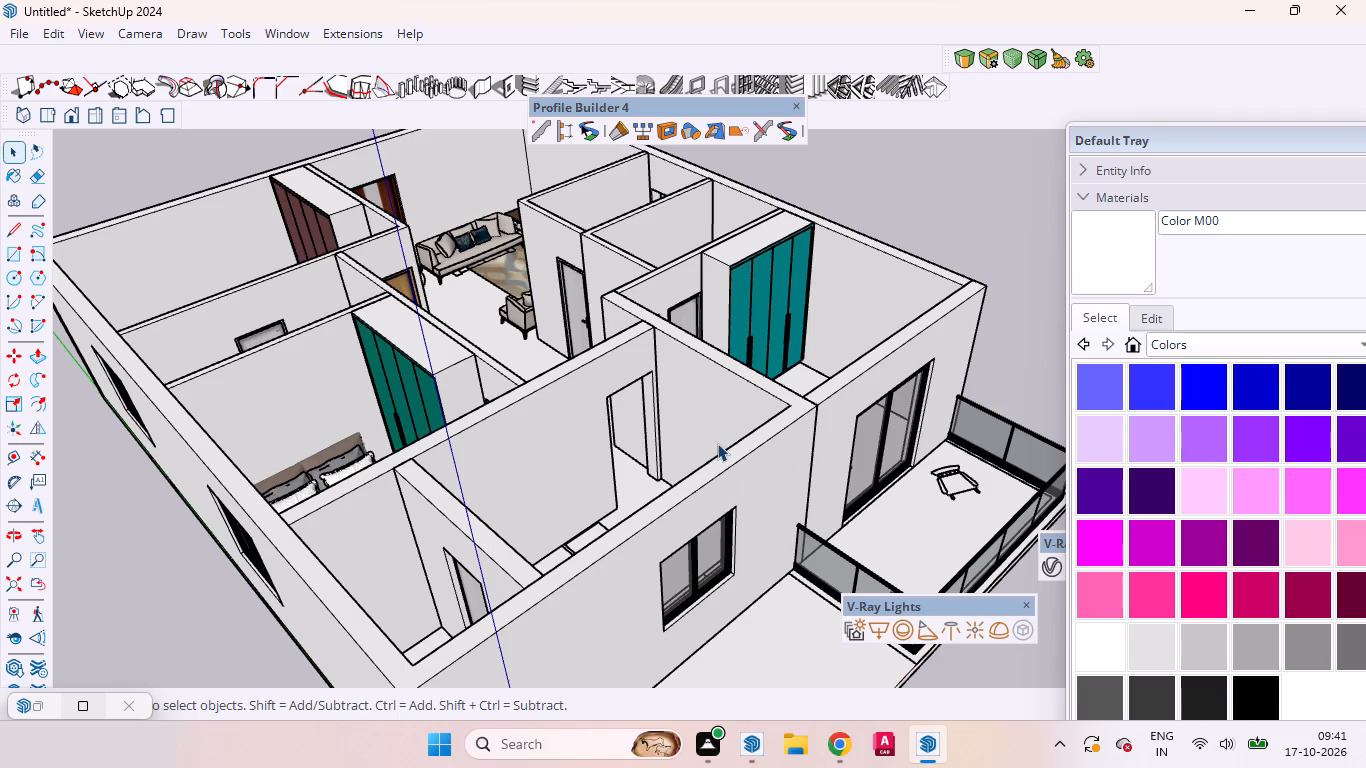
middle_drag(711, 317, 592, 422)
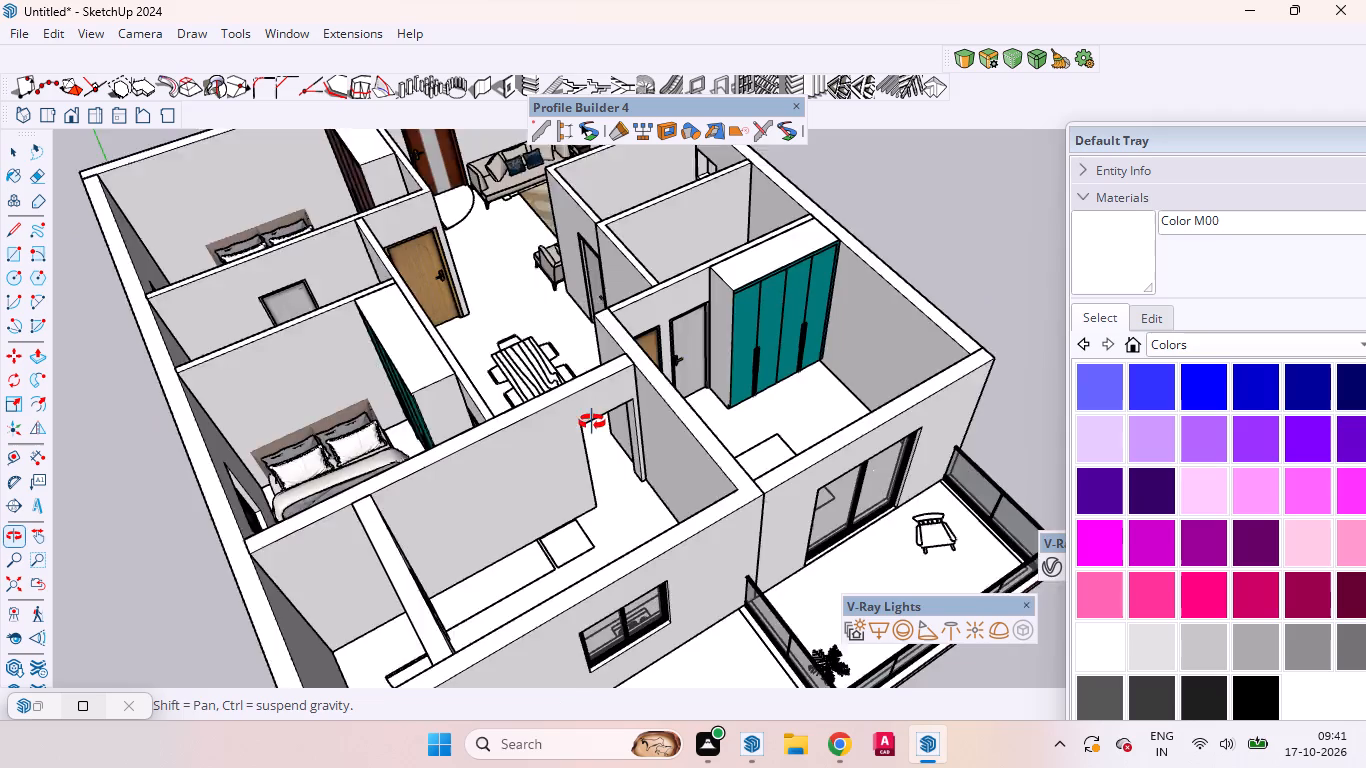
middle_drag(592, 422, 487, 377)
scroll(680, 407, down, 7)
scroll(643, 147, up, 10)
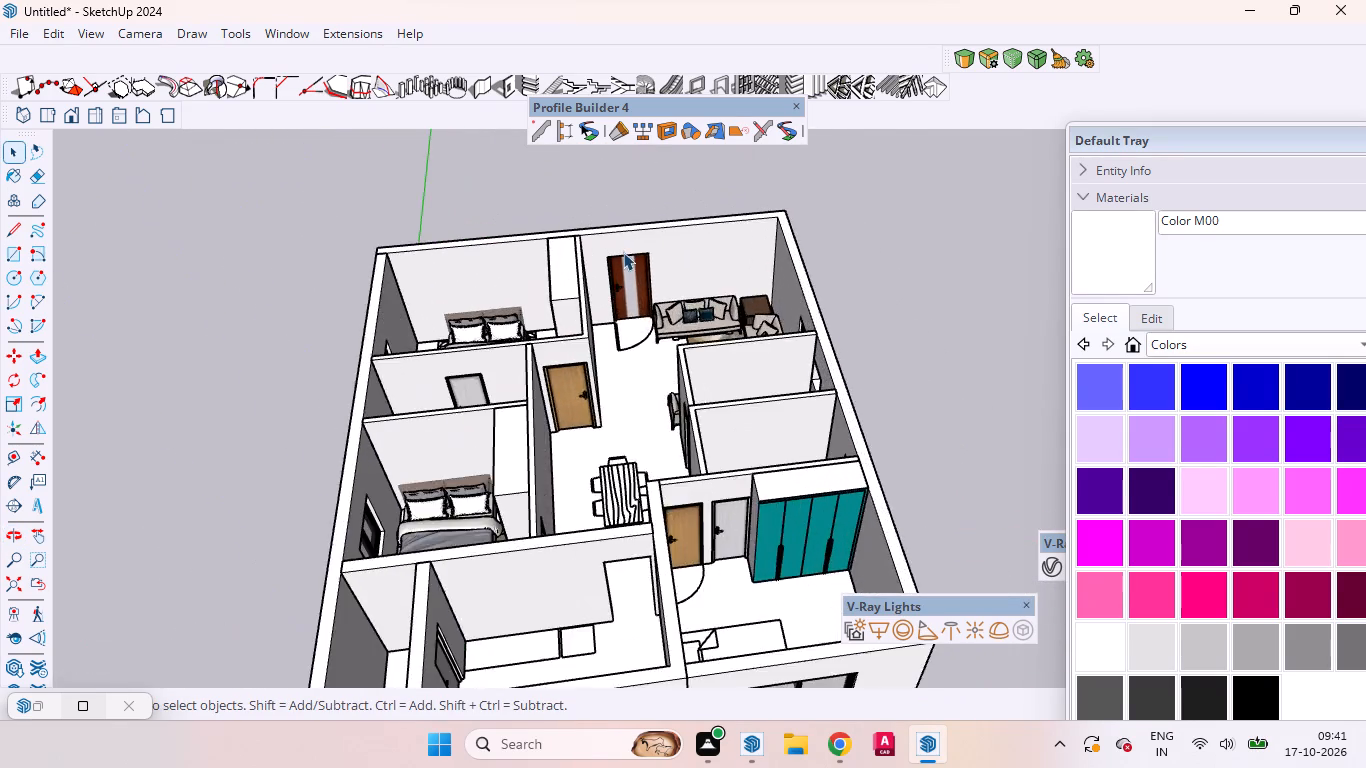
scroll(623, 252, up, 3)
scroll(623, 252, down, 1)
scroll(689, 327, up, 1)
middle_drag(689, 327, 438, 302)
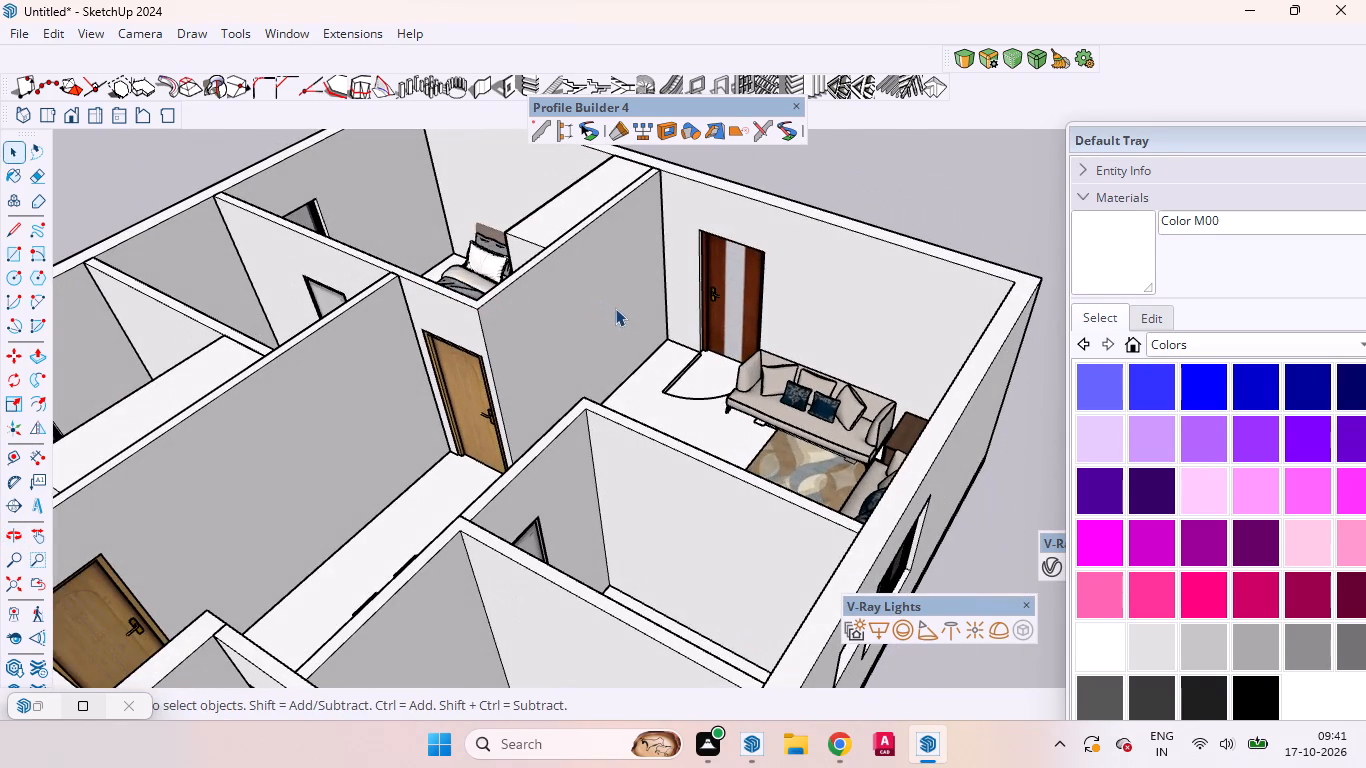
scroll(636, 312, down, 10)
middle_drag(746, 331, 552, 287)
scroll(745, 299, down, 8)
scroll(506, 411, up, 4)
scroll(506, 411, down, 1)
scroll(506, 412, up, 2)
scroll(506, 413, down, 1)
scroll(506, 413, up, 2)
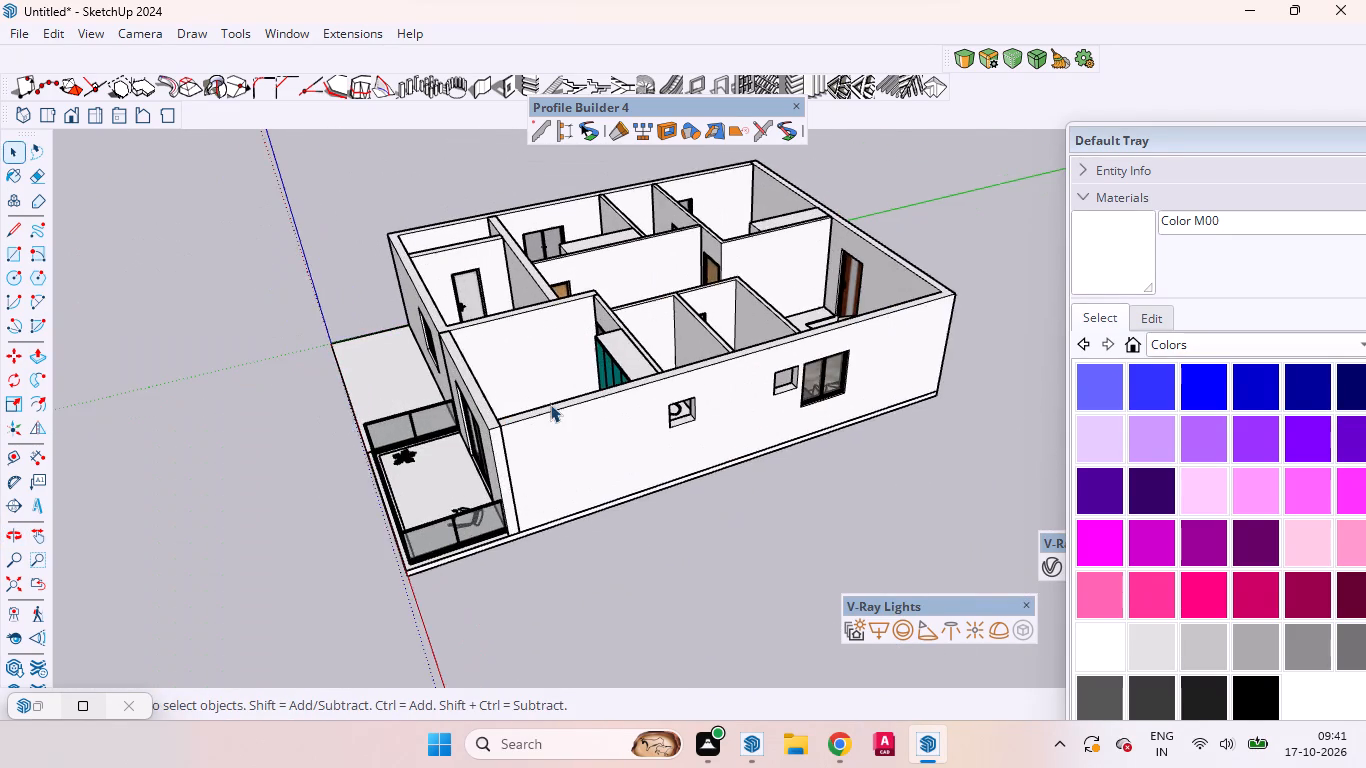
scroll(637, 408, up, 4)
scroll(677, 413, down, 1)
scroll(677, 413, up, 2)
scroll(720, 426, down, 2)
middle_drag(720, 426, 655, 385)
Open 3D Warehouse and search its models for ventilator.
click(302, 28)
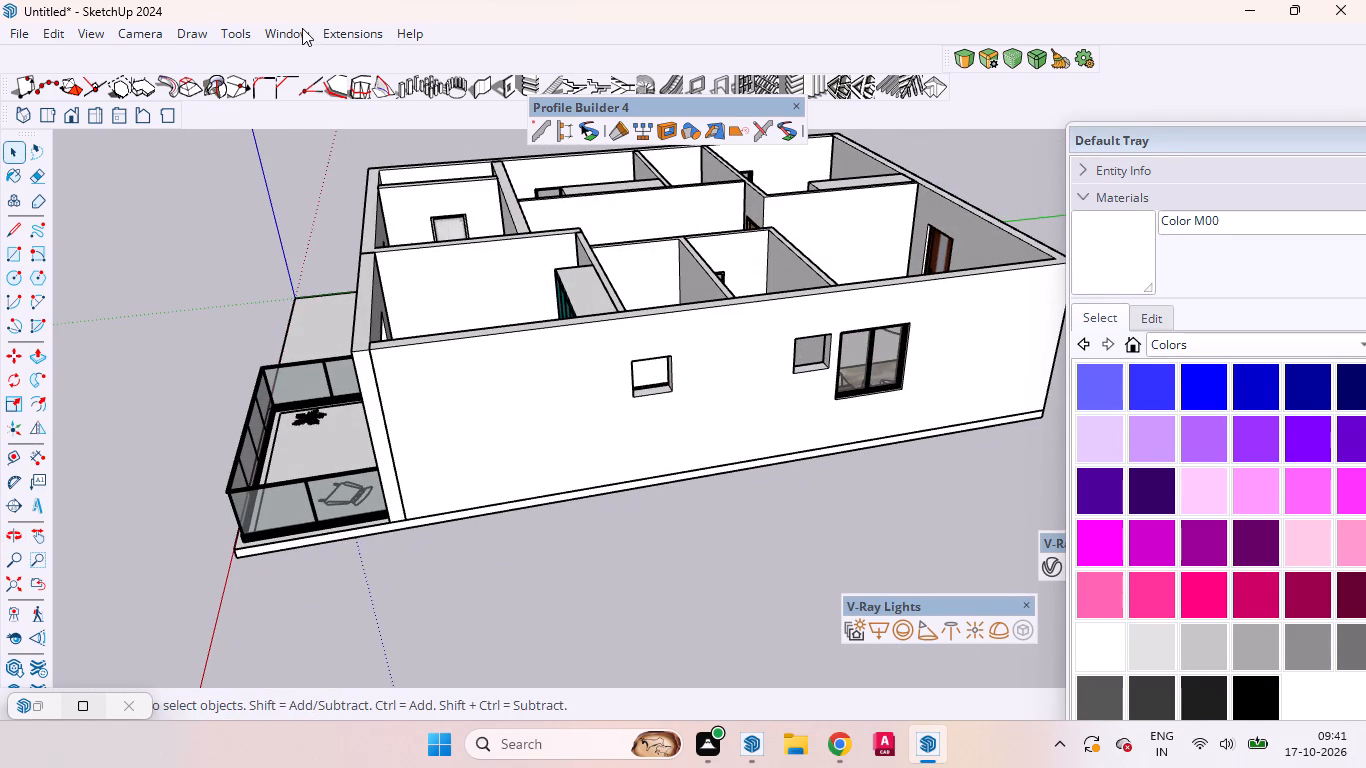
click(324, 190)
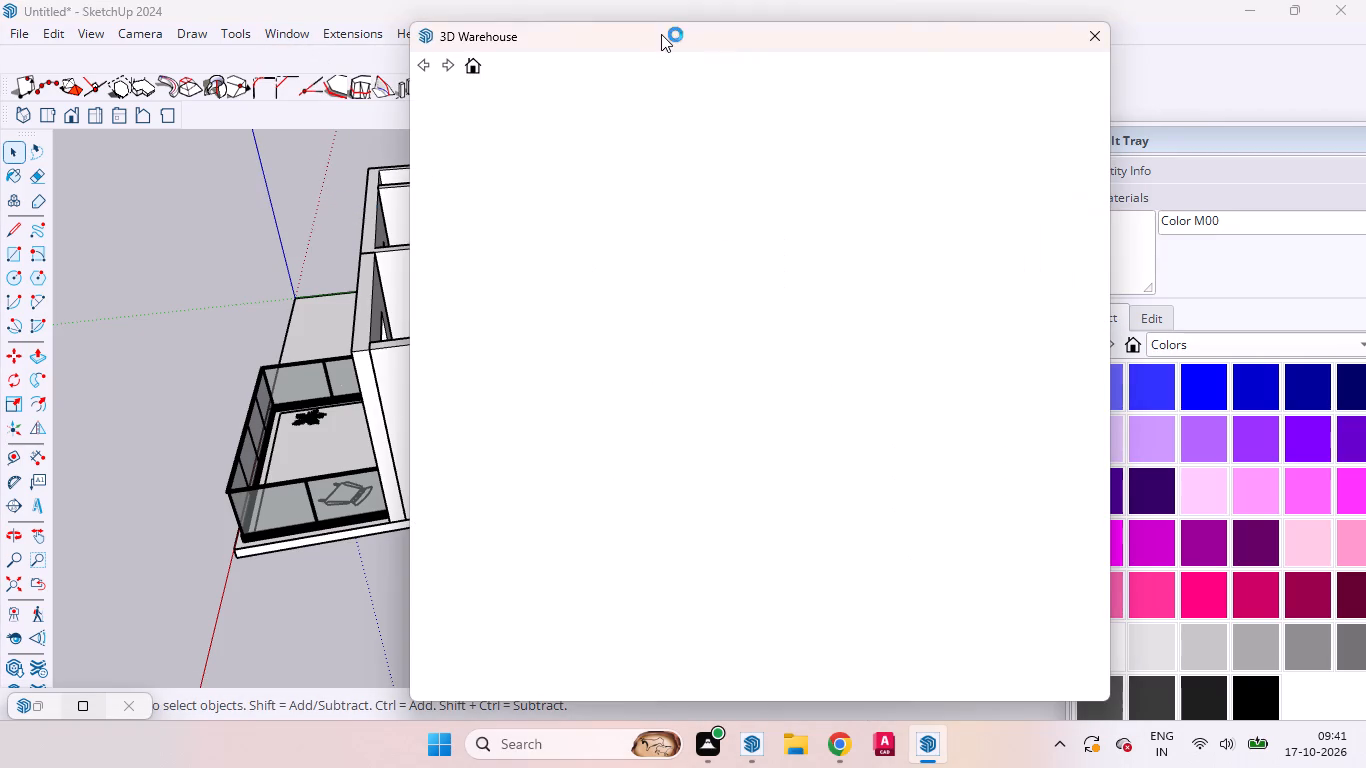
drag(664, 33, 593, 24)
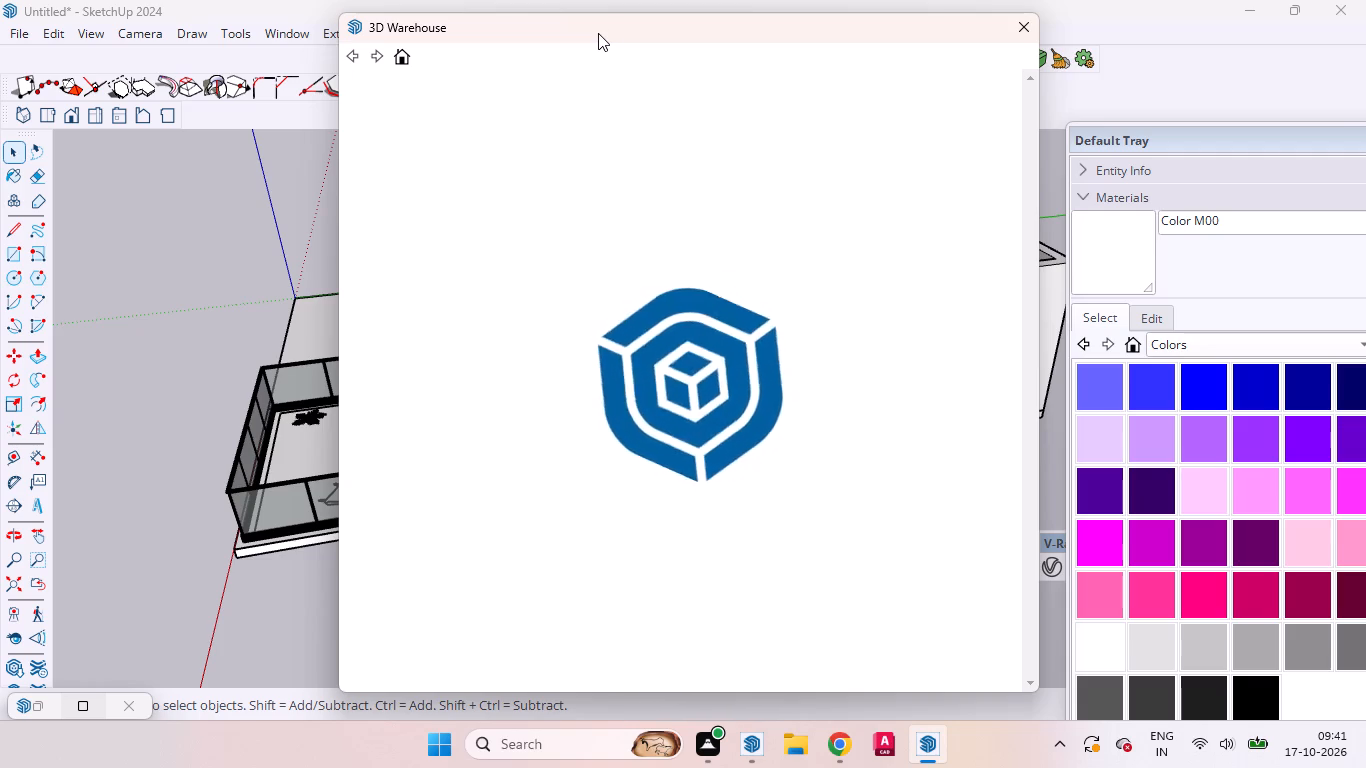
drag(597, 84, 460, 102)
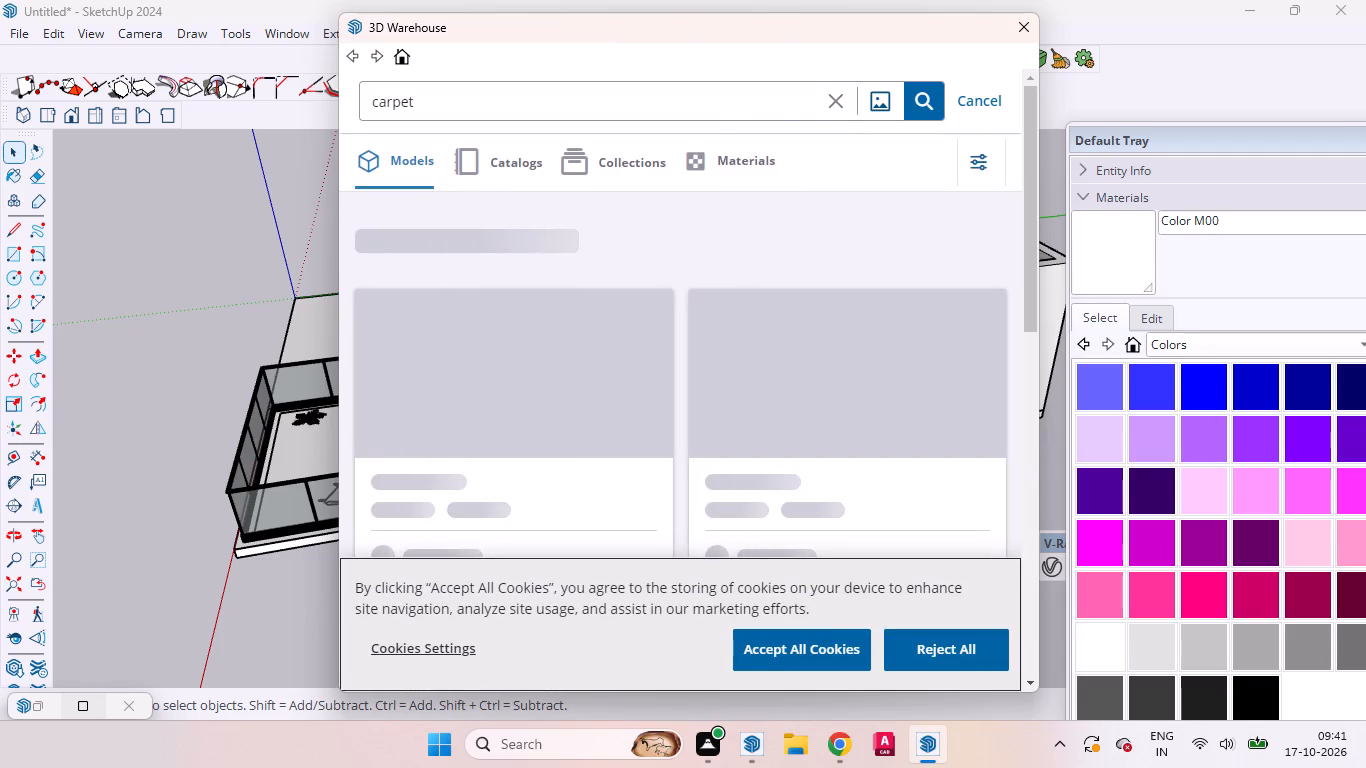
drag(460, 102, 414, 104)
click(401, 106)
drag(433, 104, 369, 104)
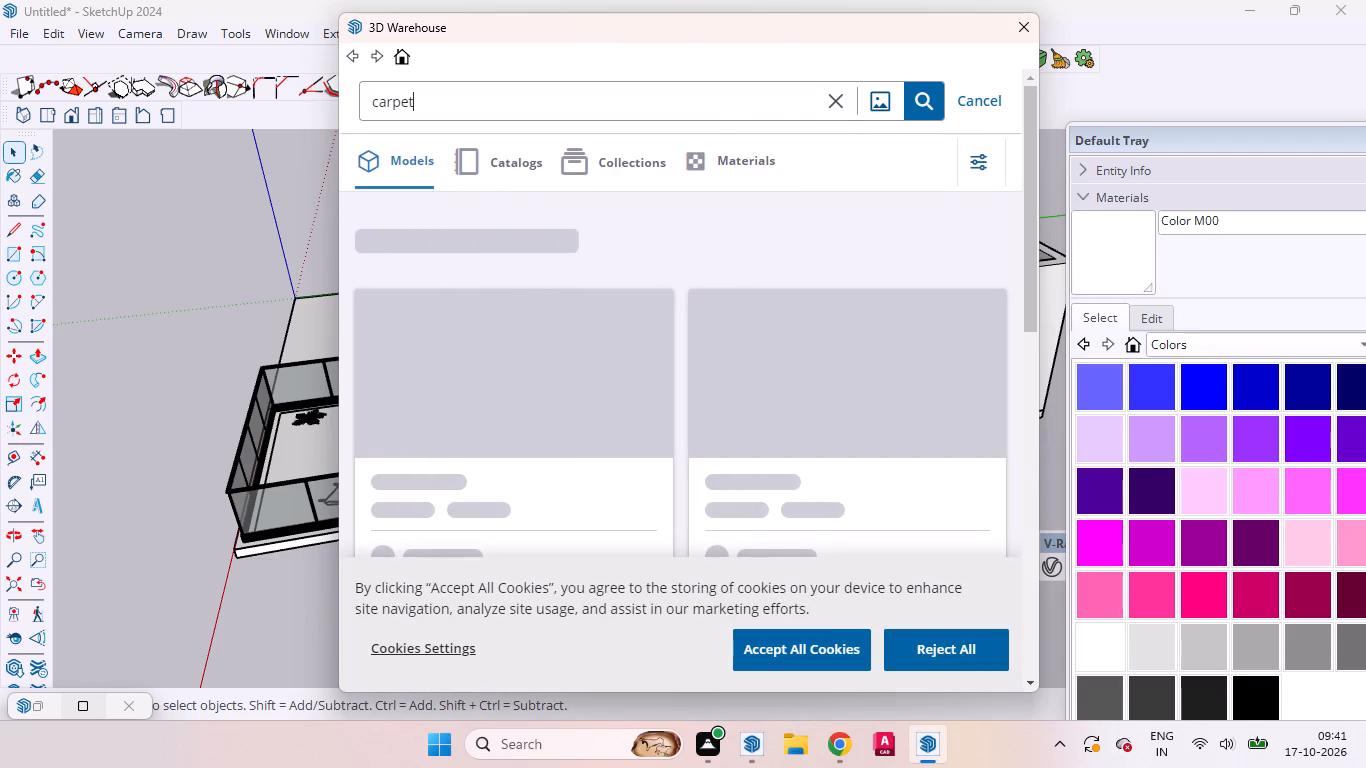
drag(369, 104, 365, 104)
drag(432, 102, 348, 111)
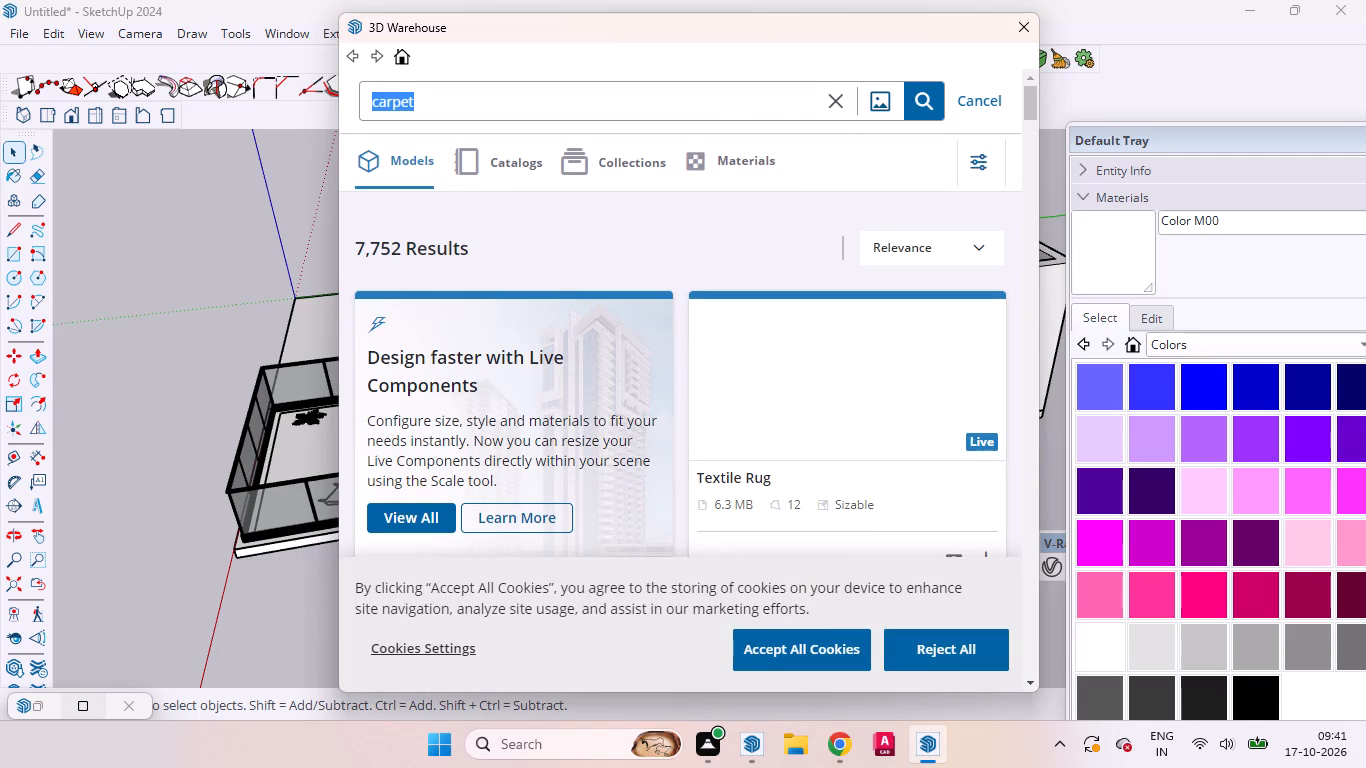
key(BackSpace)
text(venti)
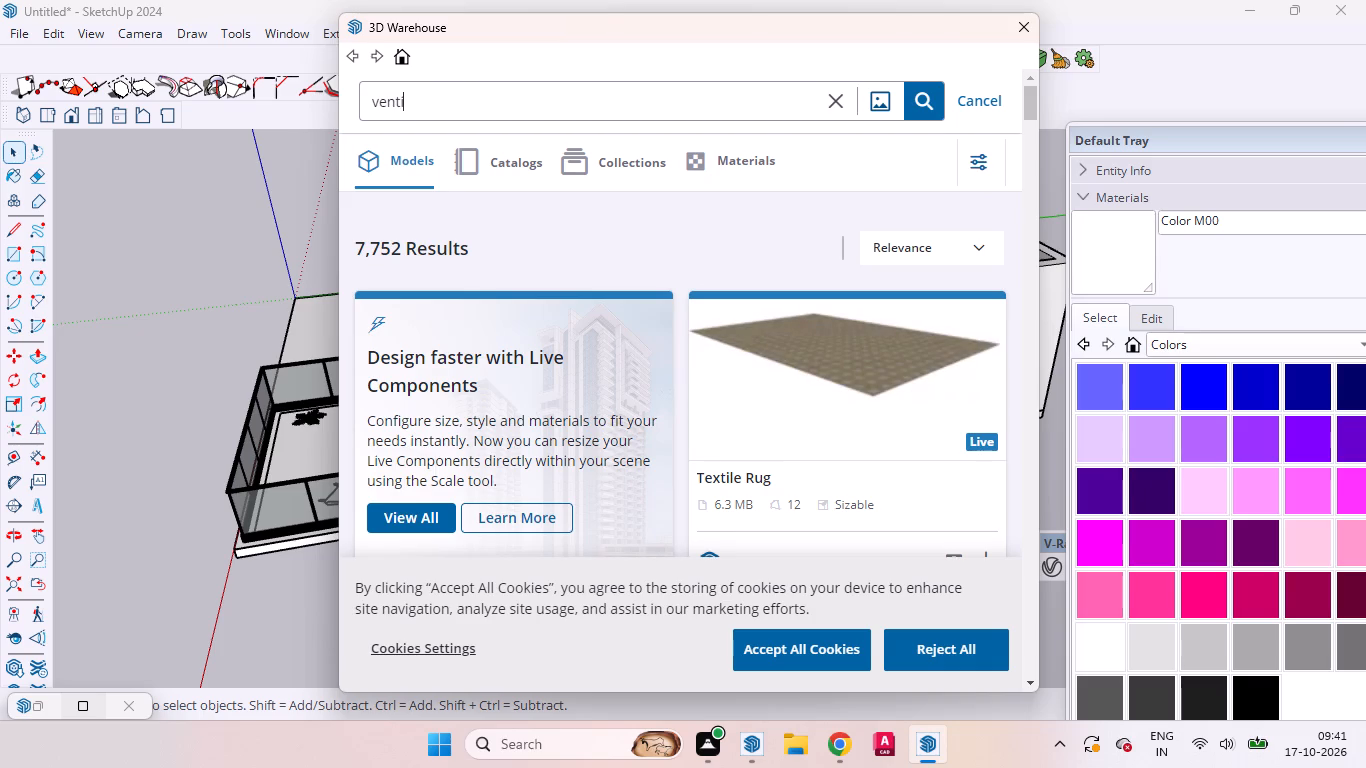
text(lator)
key(Return)
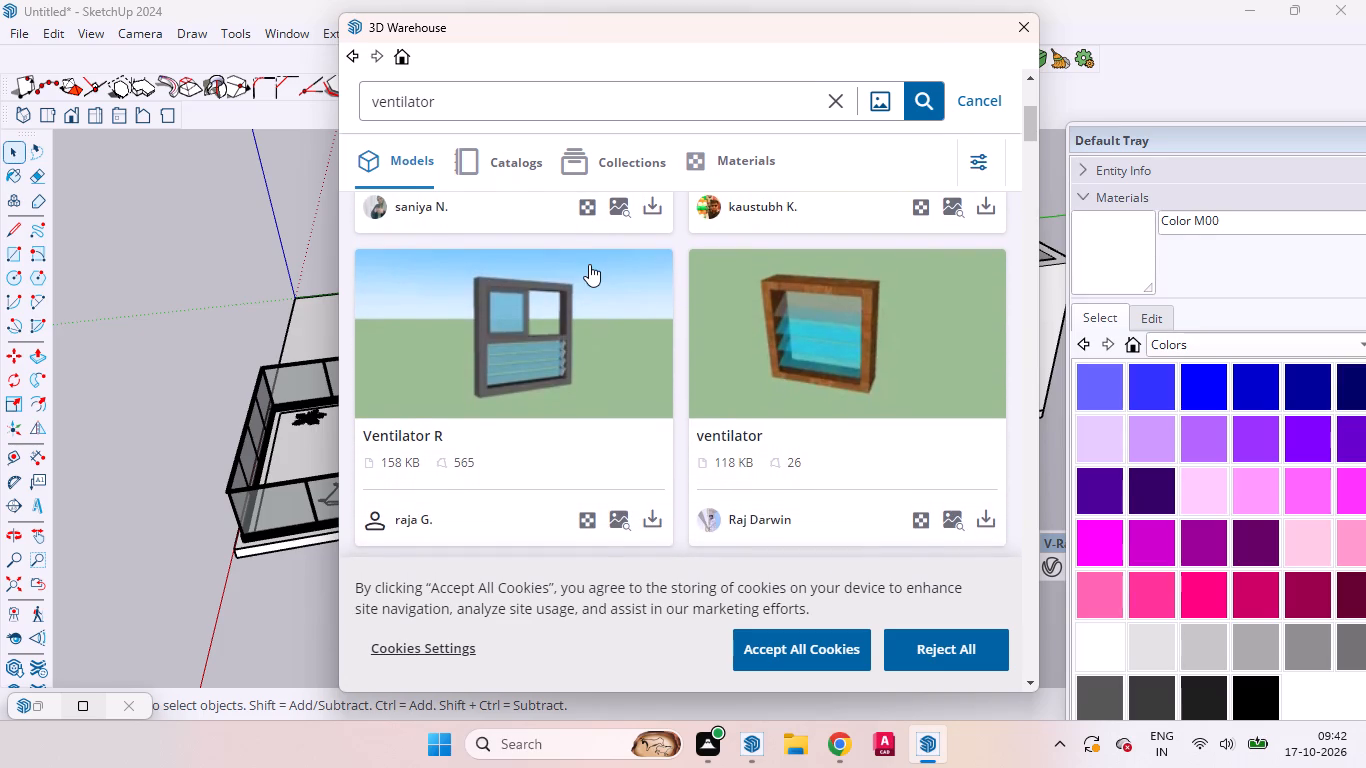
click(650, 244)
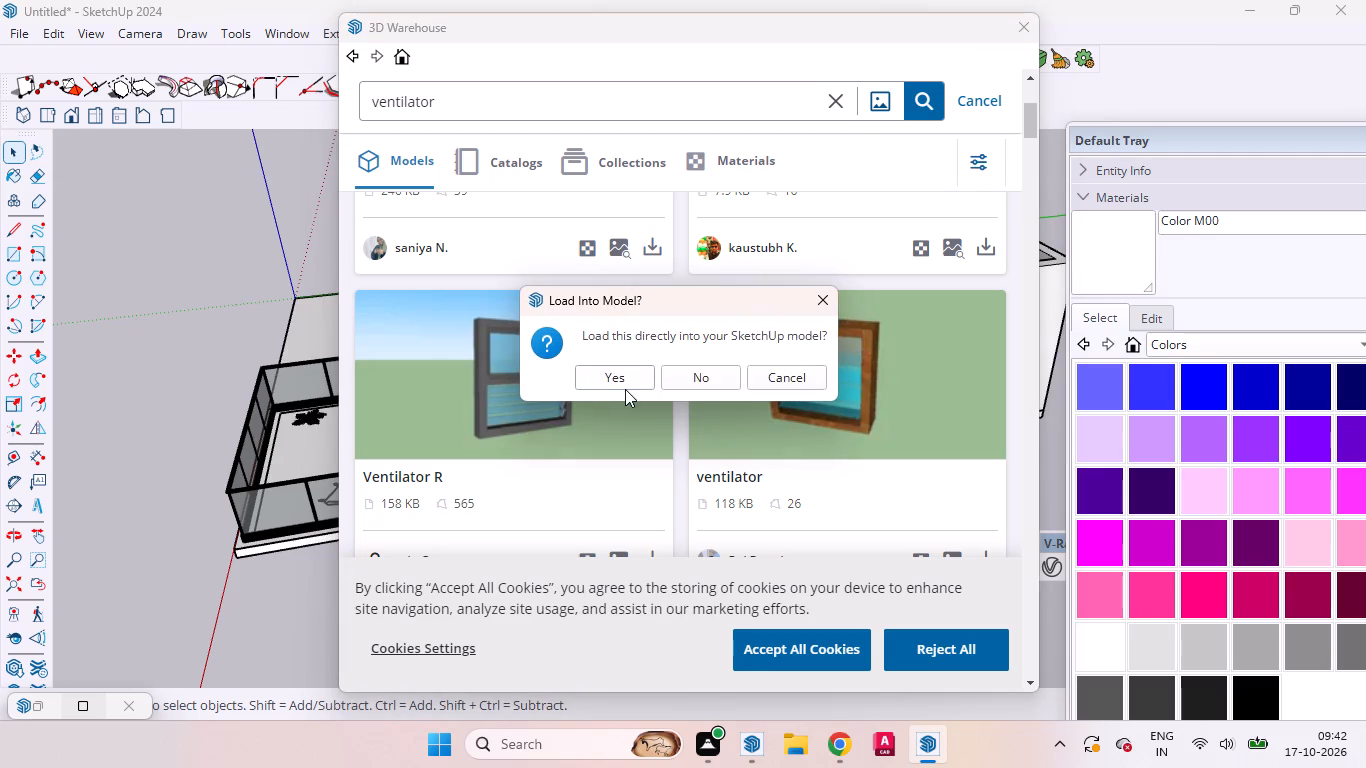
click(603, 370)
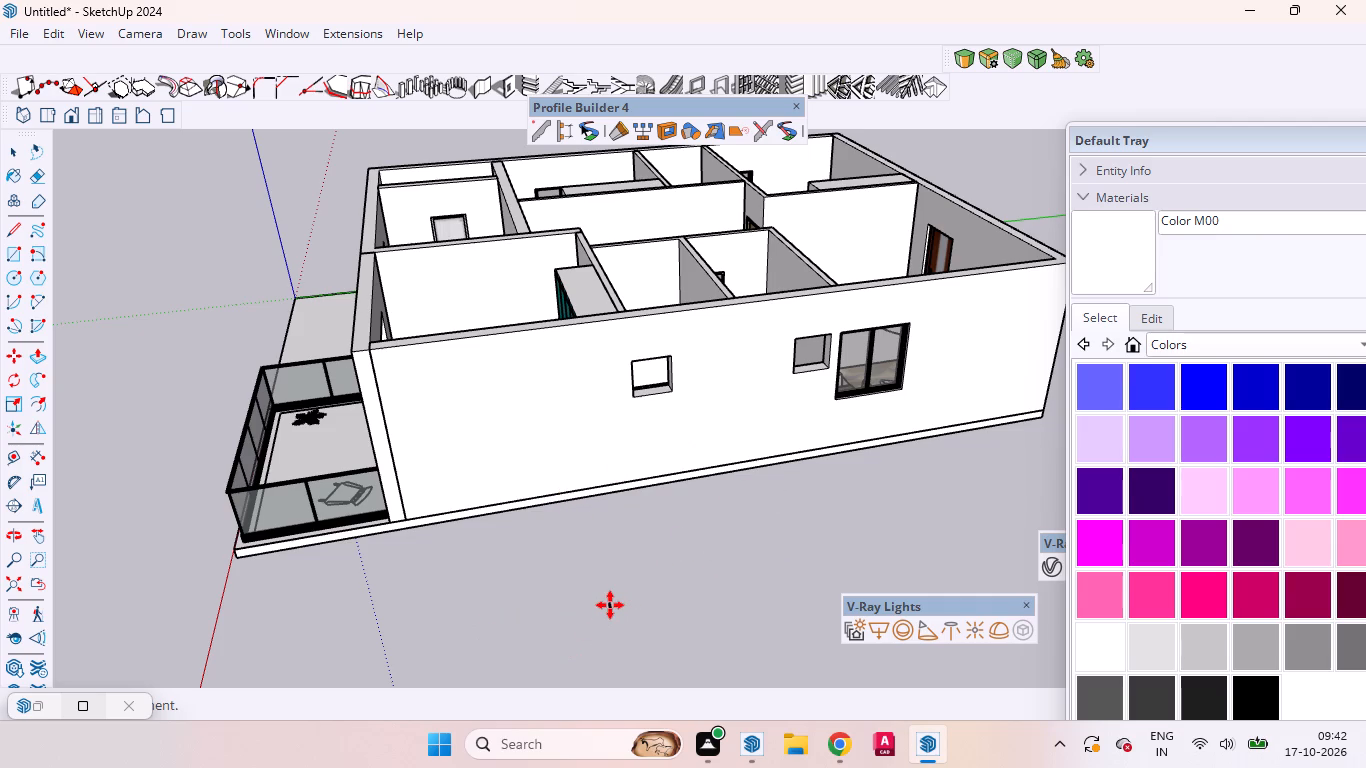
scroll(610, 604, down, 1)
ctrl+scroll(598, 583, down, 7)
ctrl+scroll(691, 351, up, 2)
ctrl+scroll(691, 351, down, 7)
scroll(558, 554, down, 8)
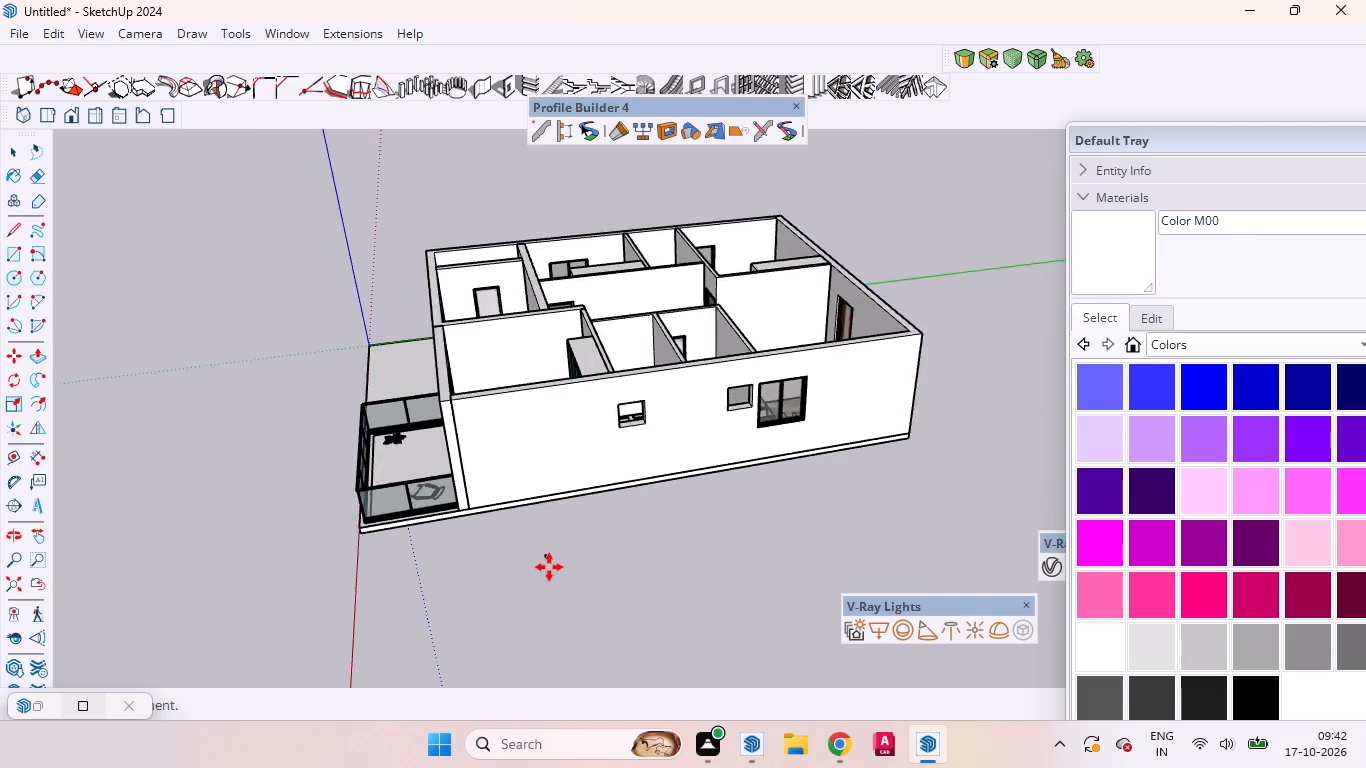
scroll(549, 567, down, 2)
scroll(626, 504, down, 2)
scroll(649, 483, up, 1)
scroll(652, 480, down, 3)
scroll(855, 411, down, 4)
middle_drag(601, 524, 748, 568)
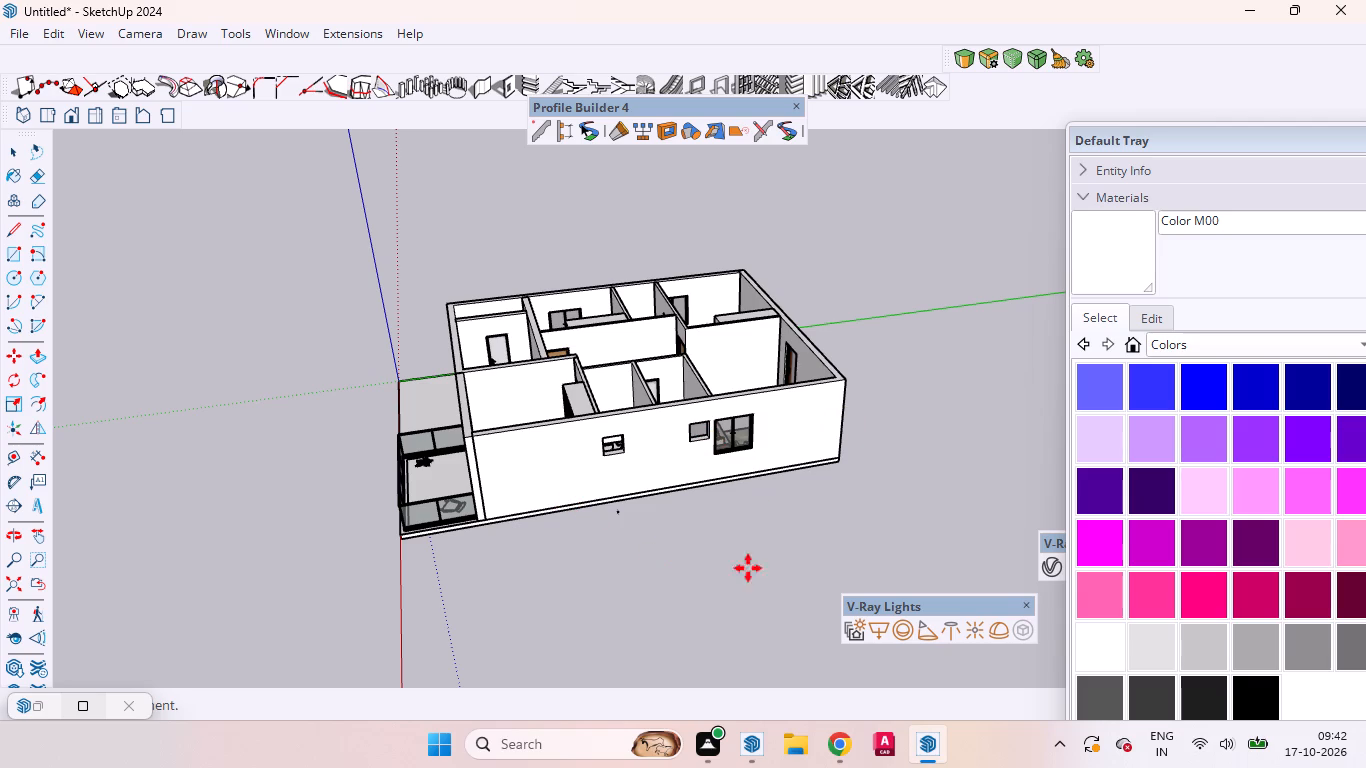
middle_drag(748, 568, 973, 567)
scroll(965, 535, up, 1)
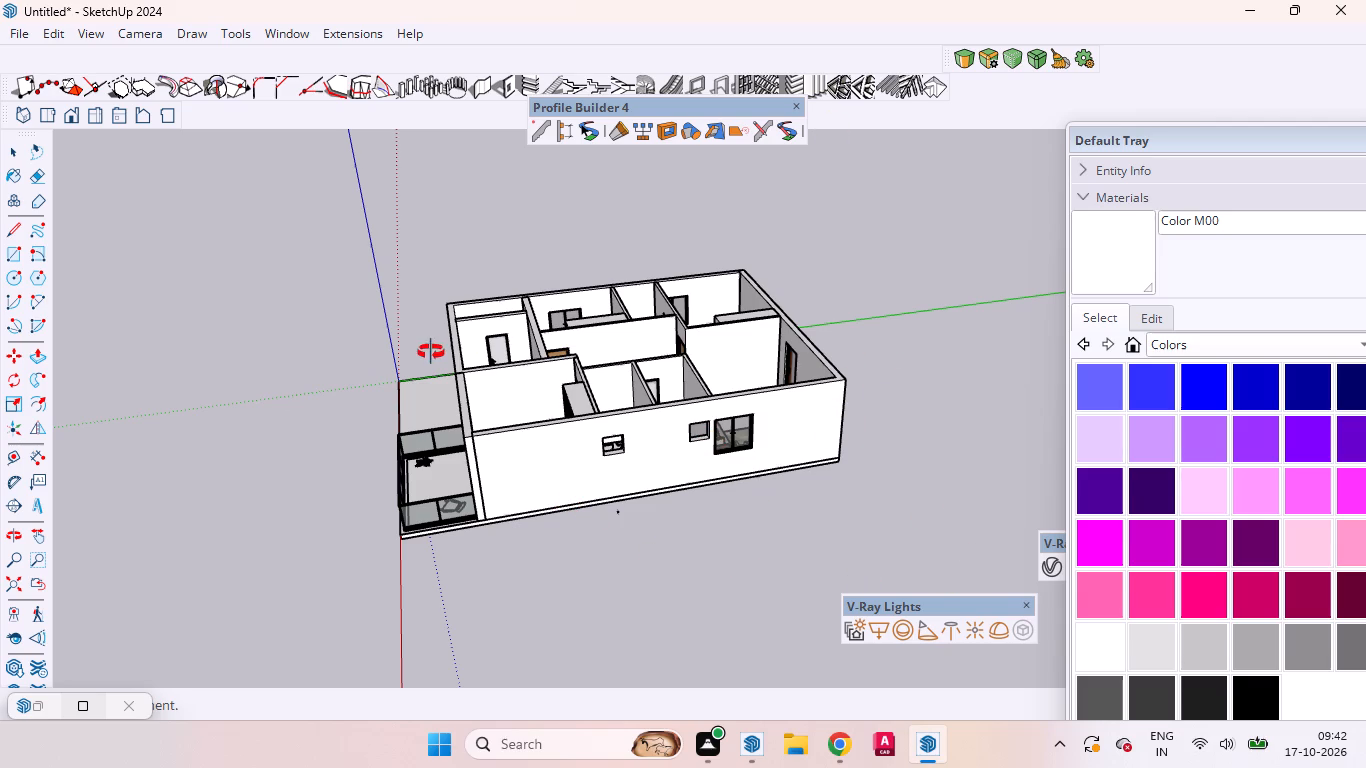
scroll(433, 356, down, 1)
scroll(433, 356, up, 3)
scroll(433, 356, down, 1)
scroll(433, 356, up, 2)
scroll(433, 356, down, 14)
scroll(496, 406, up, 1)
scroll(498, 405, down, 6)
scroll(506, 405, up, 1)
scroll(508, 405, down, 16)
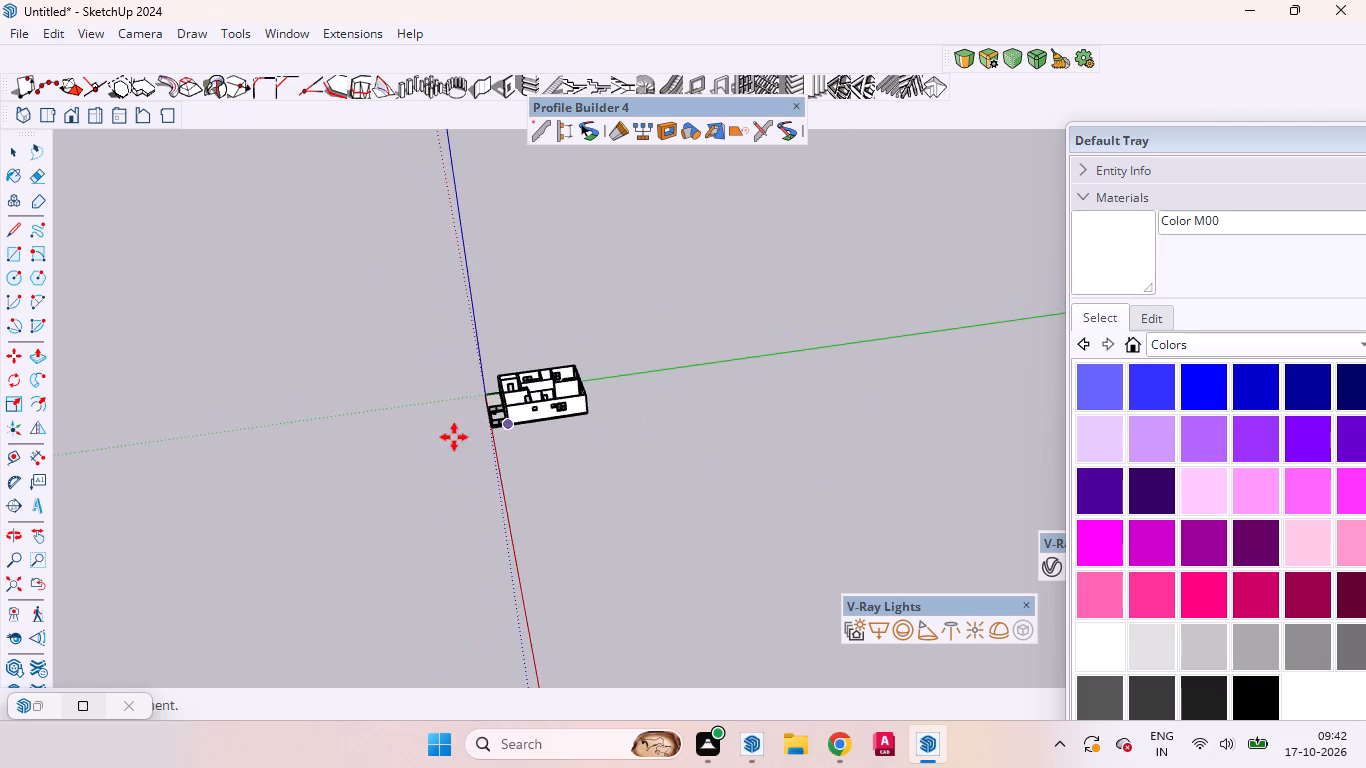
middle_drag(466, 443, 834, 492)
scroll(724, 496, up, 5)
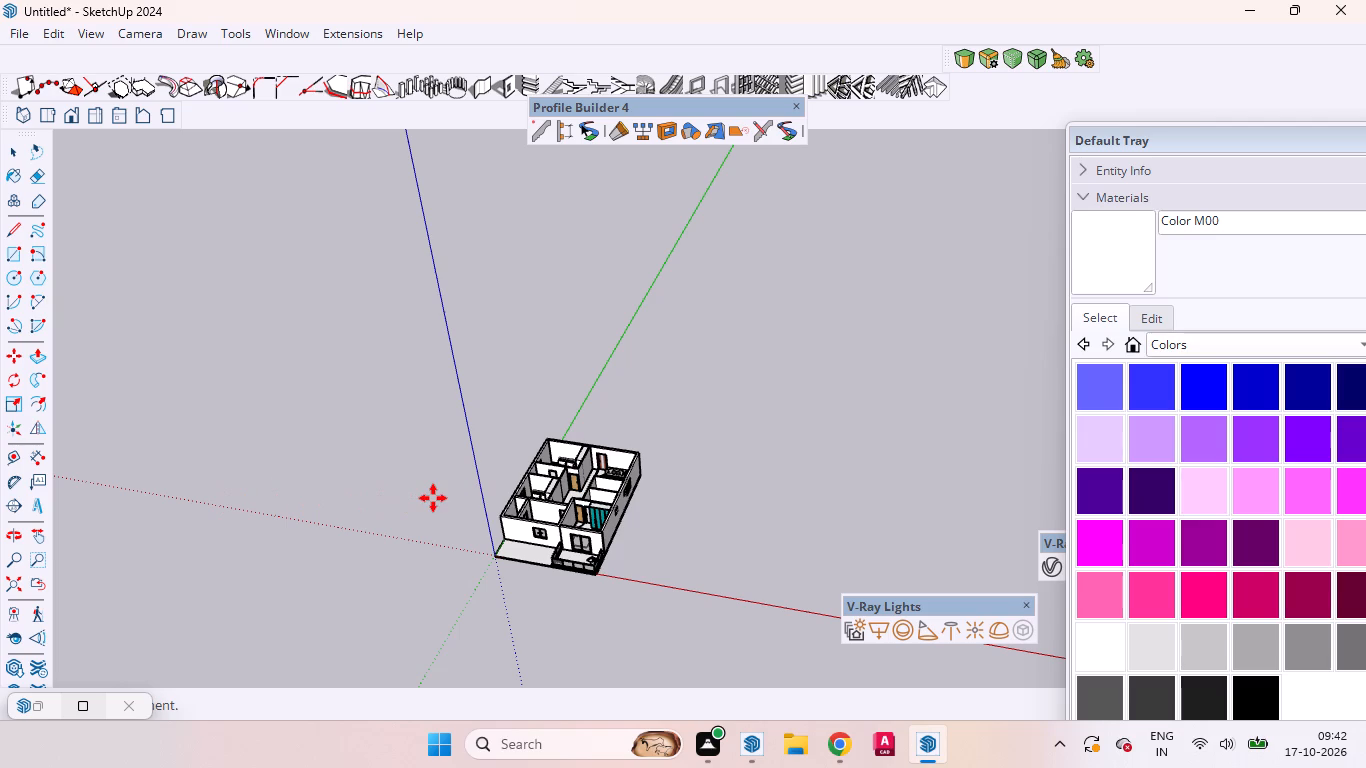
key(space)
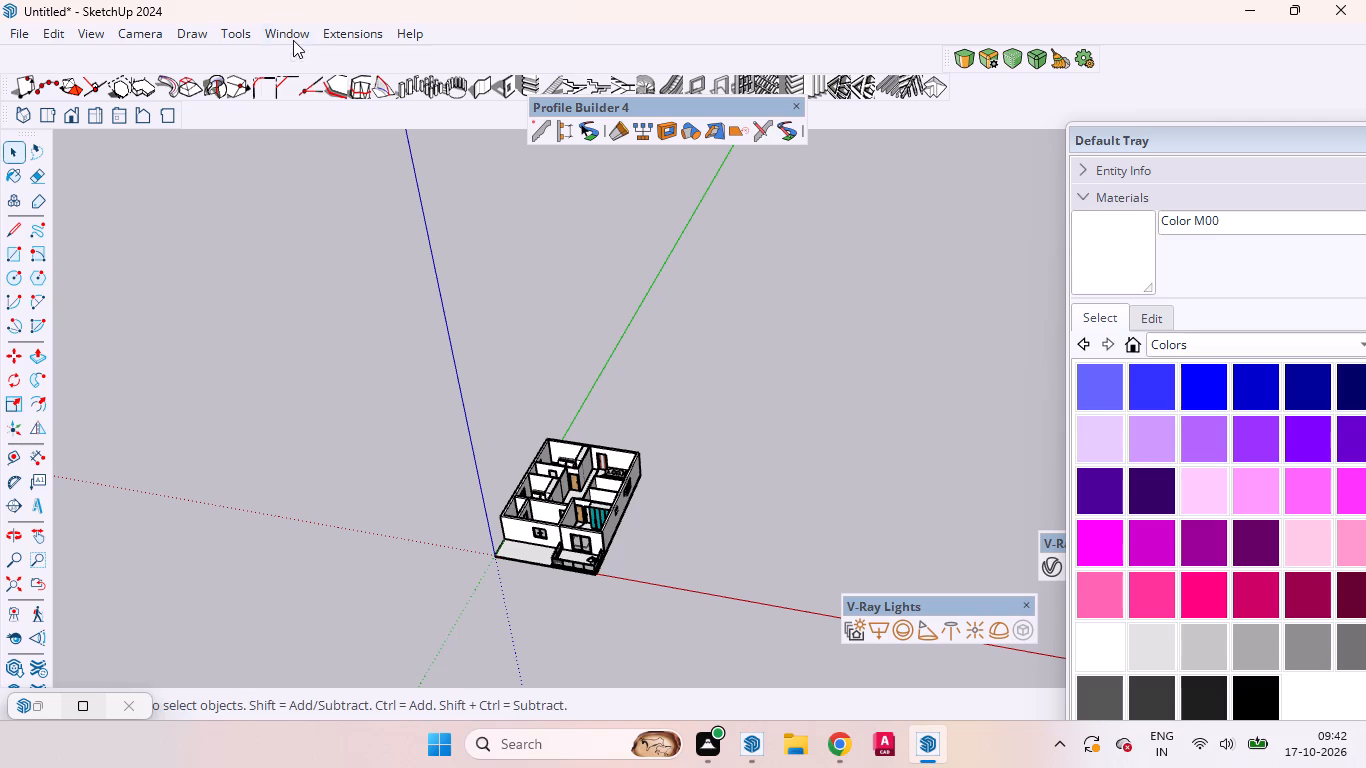
Reopen the 3D Warehouse ventilator results and load the 118 KB wooden-framed ventilator with blue glass louvres into the model.
click(293, 40)
click(327, 197)
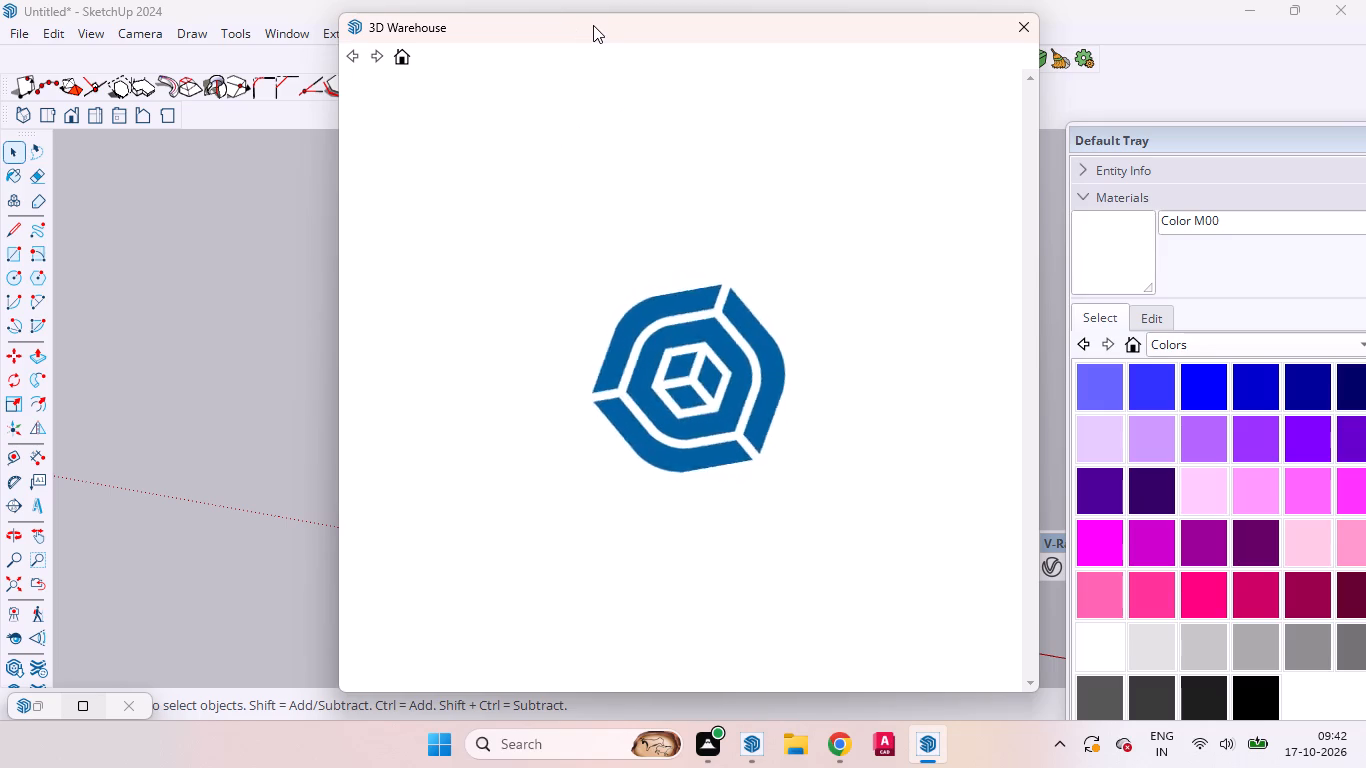
drag(593, 25, 571, 24)
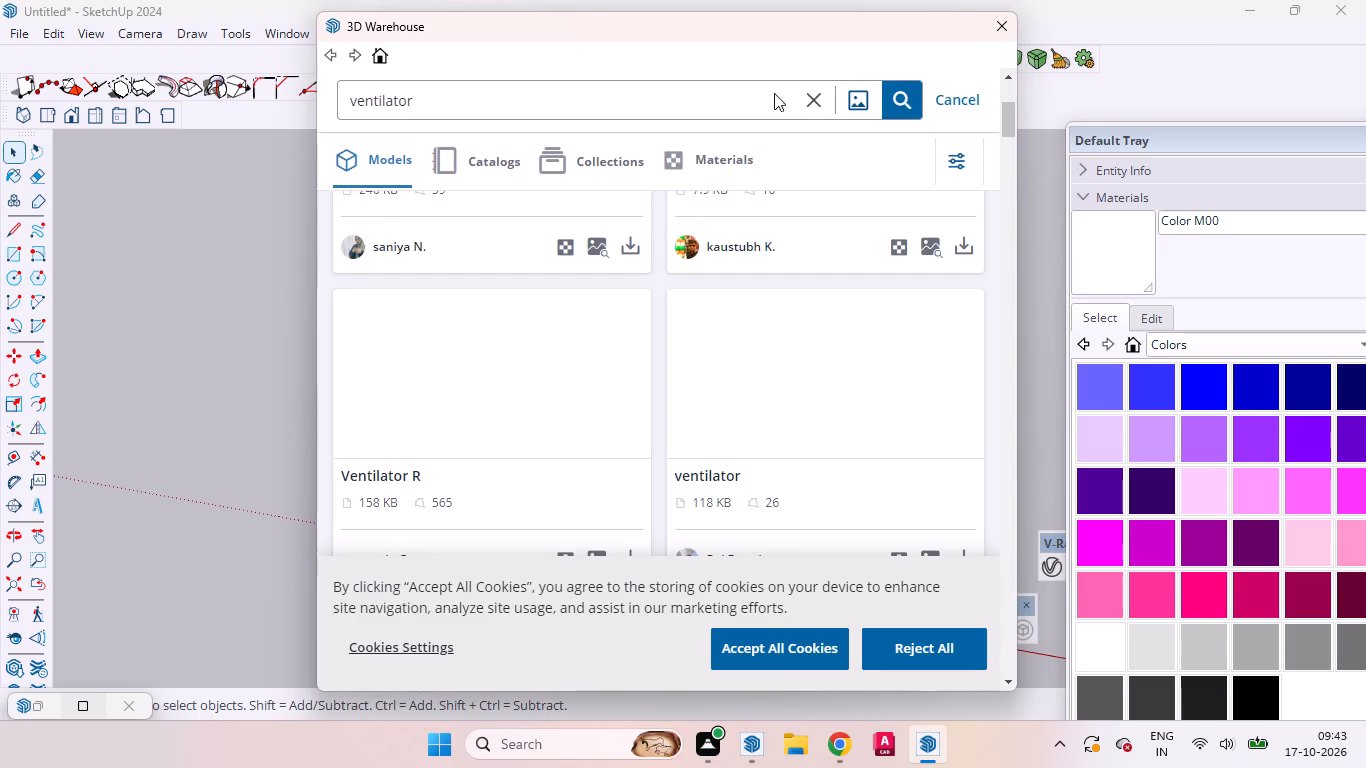
click(540, 111)
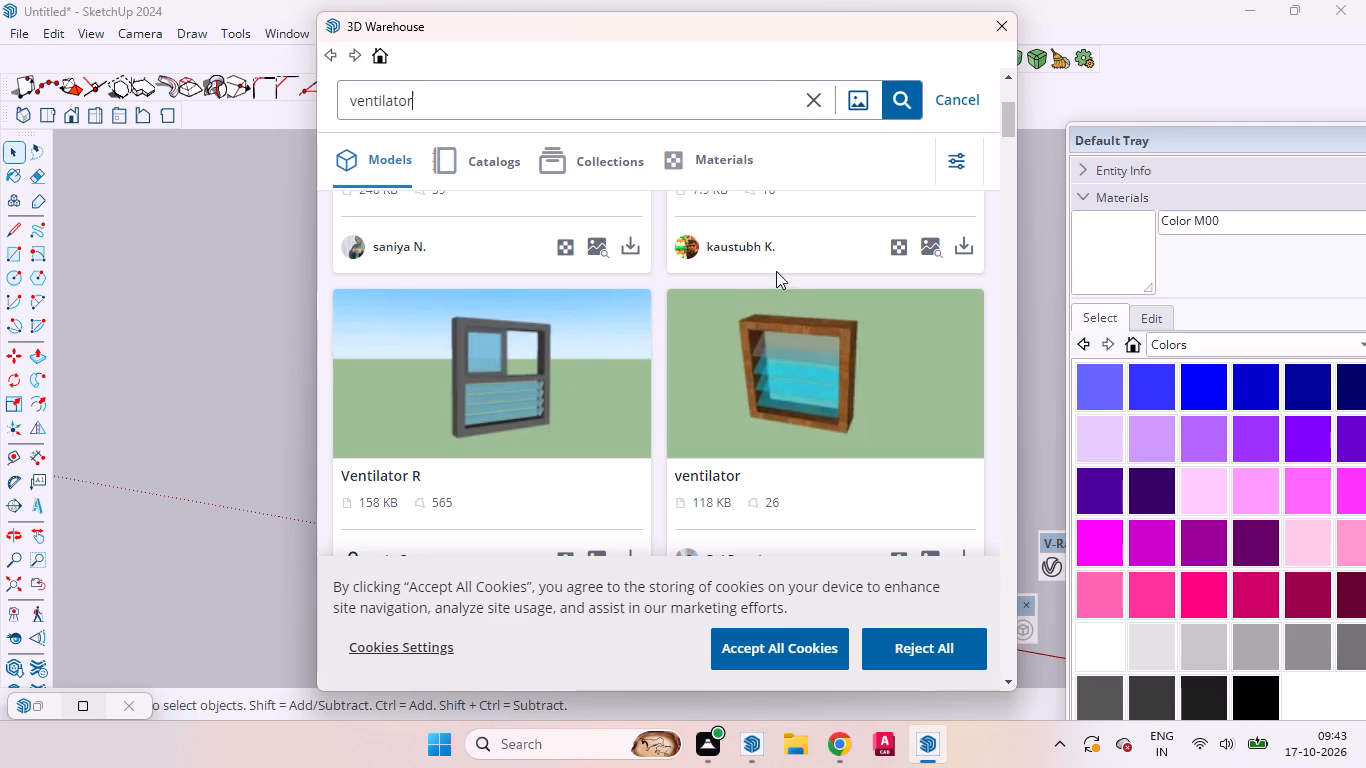
scroll(784, 279, up, 2)
scroll(791, 284, down, 4)
scroll(804, 281, up, 1)
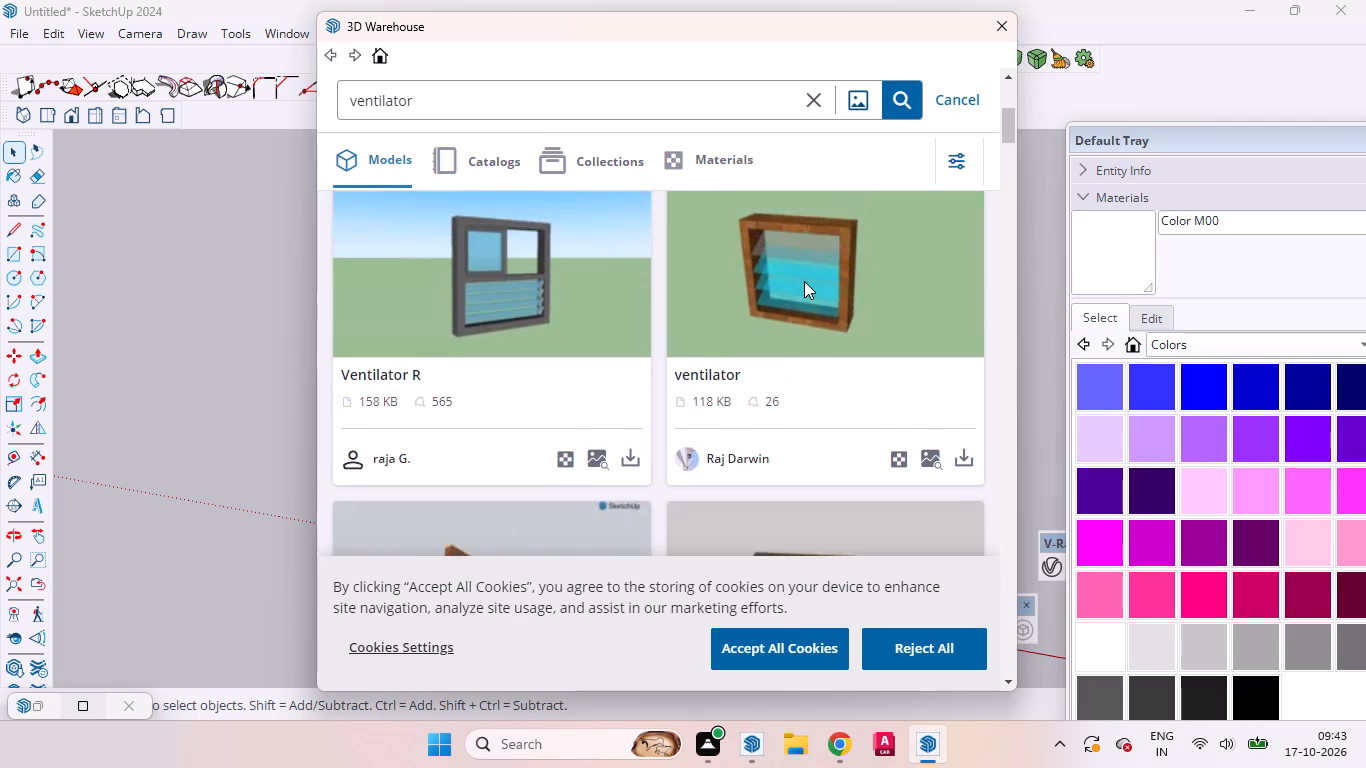
scroll(804, 281, down, 2)
scroll(804, 281, up, 1)
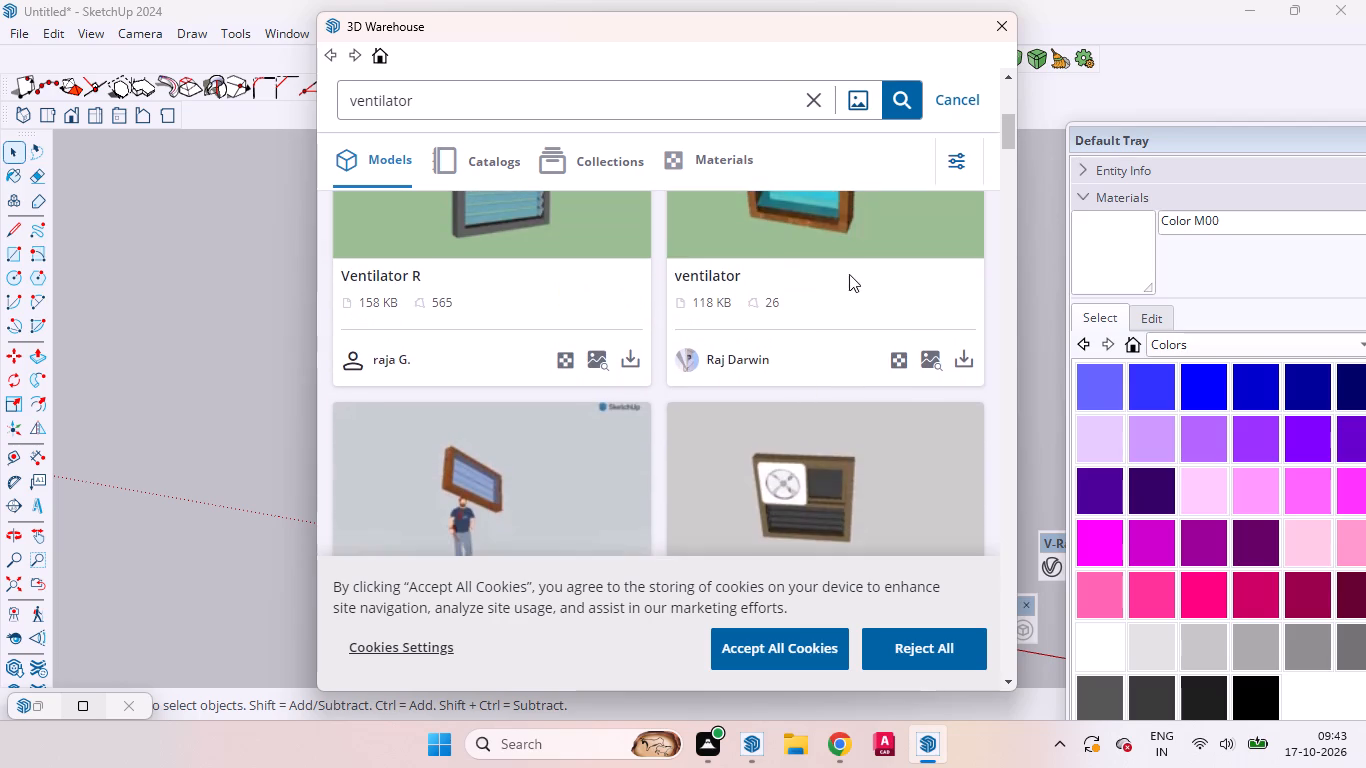
scroll(851, 274, up, 1)
scroll(851, 274, down, 1)
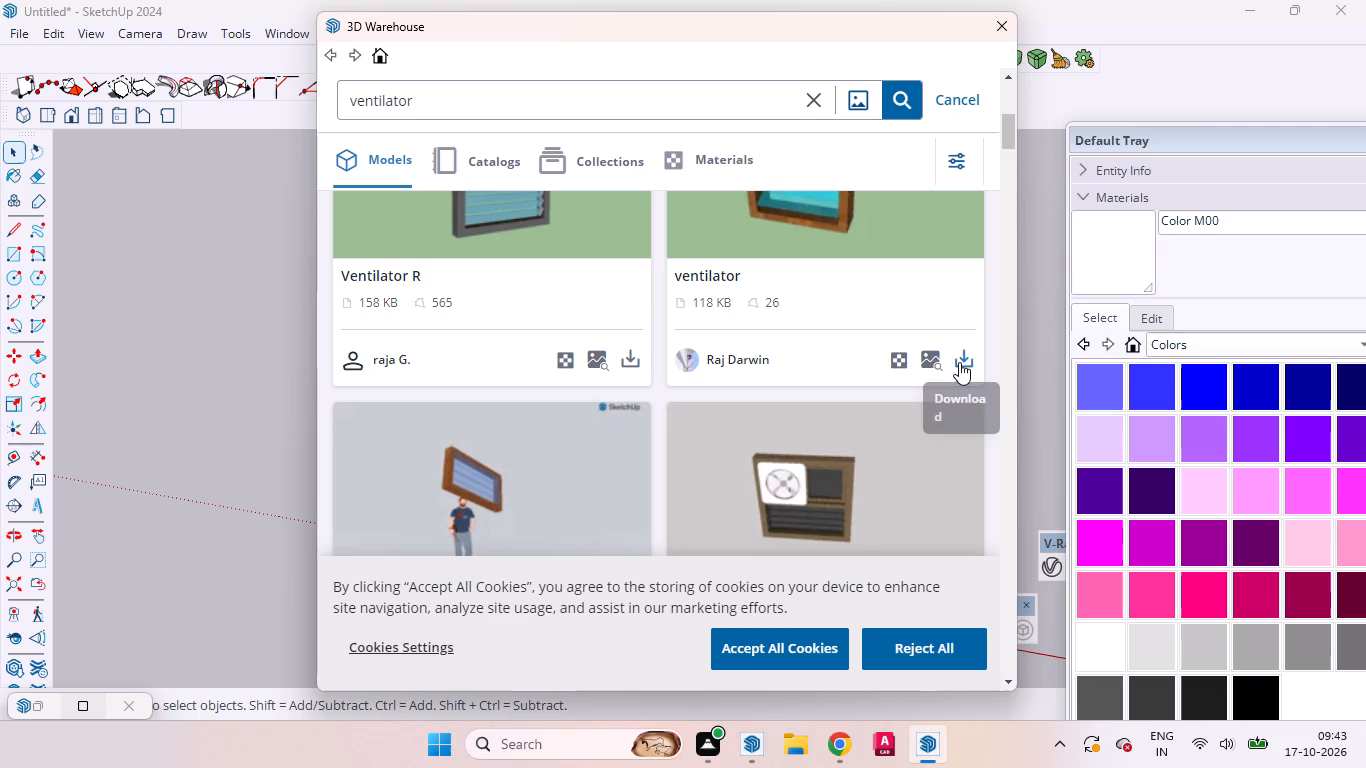
click(963, 363)
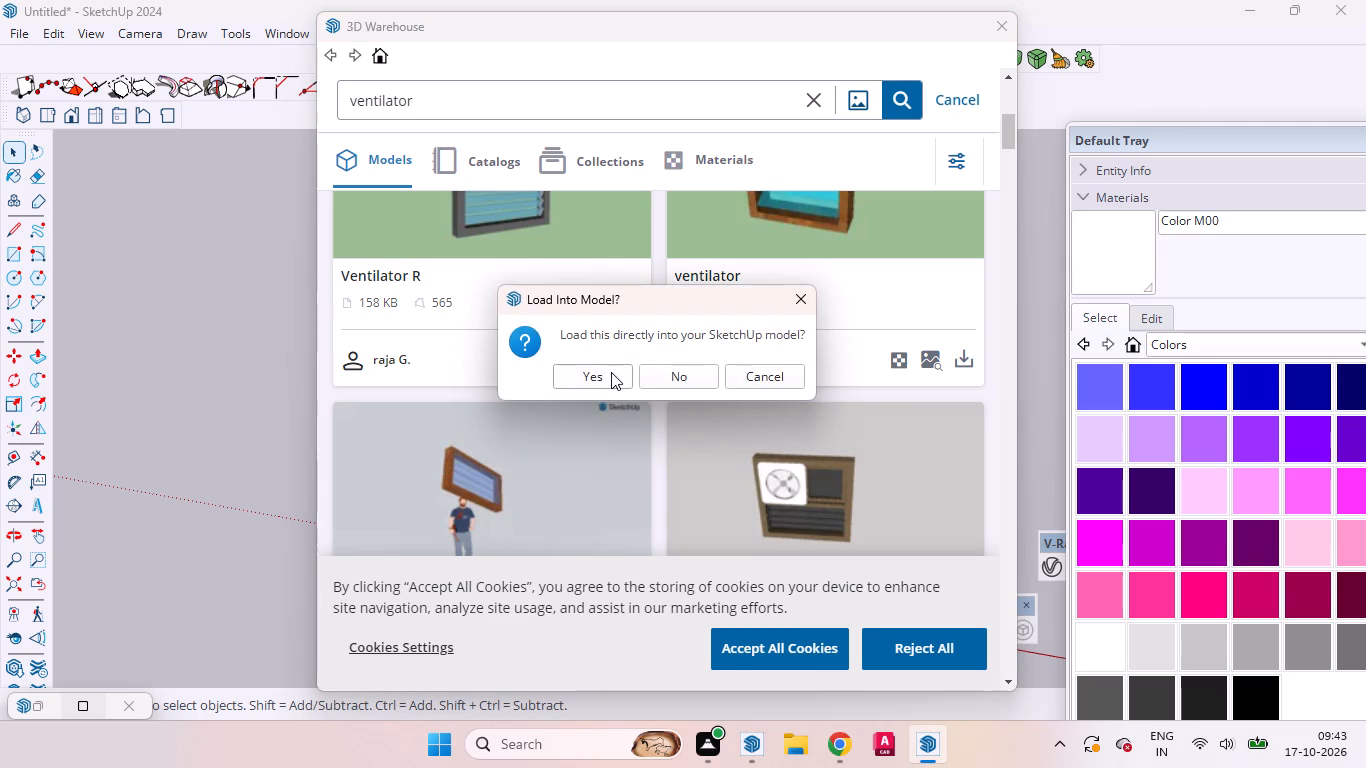
click(611, 372)
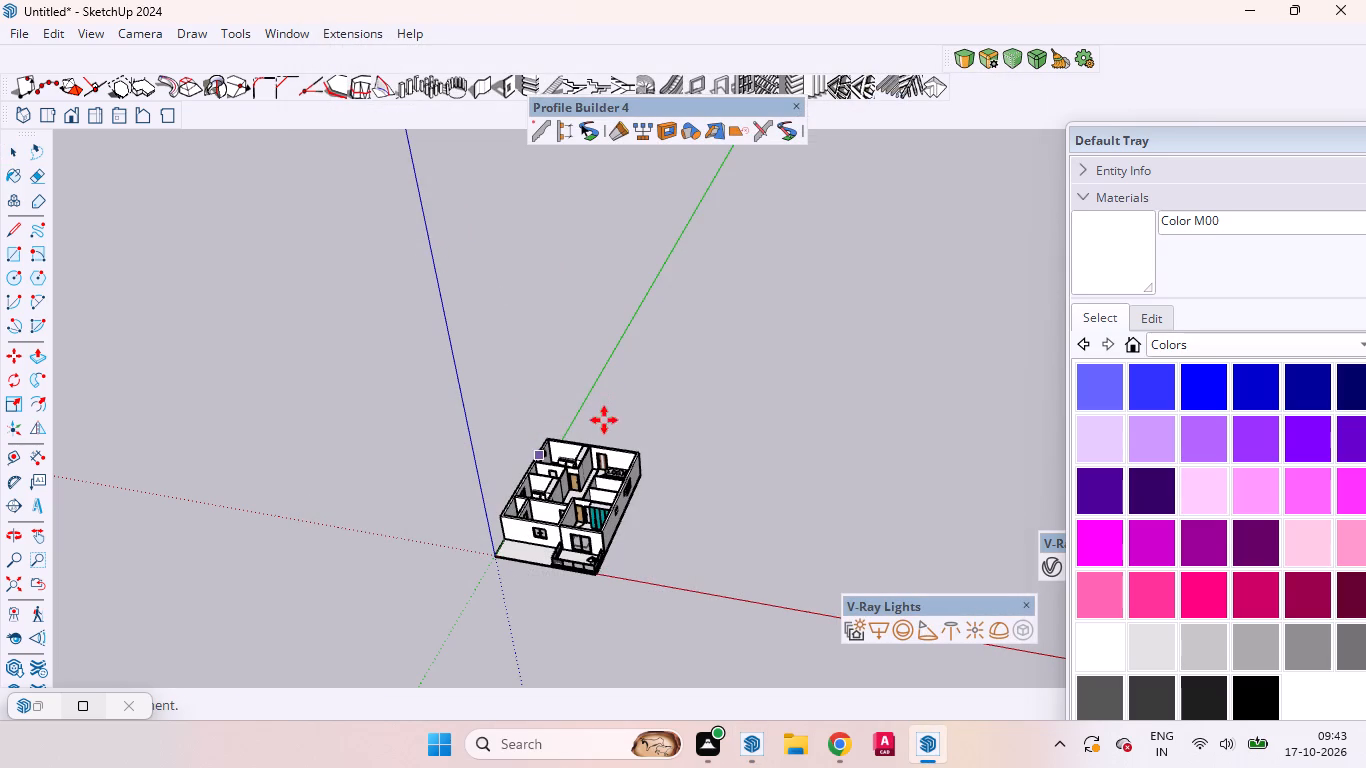
Place the wooden-framed ventilator on the ground outside the long outer wall, near the two small square openings.
scroll(611, 379, up, 3)
scroll(612, 385, down, 3)
scroll(612, 386, up, 9)
scroll(624, 418, down, 4)
scroll(654, 440, up, 2)
scroll(654, 441, down, 2)
scroll(655, 441, up, 13)
scroll(644, 460, down, 1)
scroll(644, 460, up, 3)
scroll(638, 460, down, 1)
scroll(635, 487, up, 9)
scroll(635, 487, down, 1)
scroll(635, 487, up, 1)
scroll(631, 486, down, 1)
scroll(631, 486, up, 7)
scroll(601, 426, down, 3)
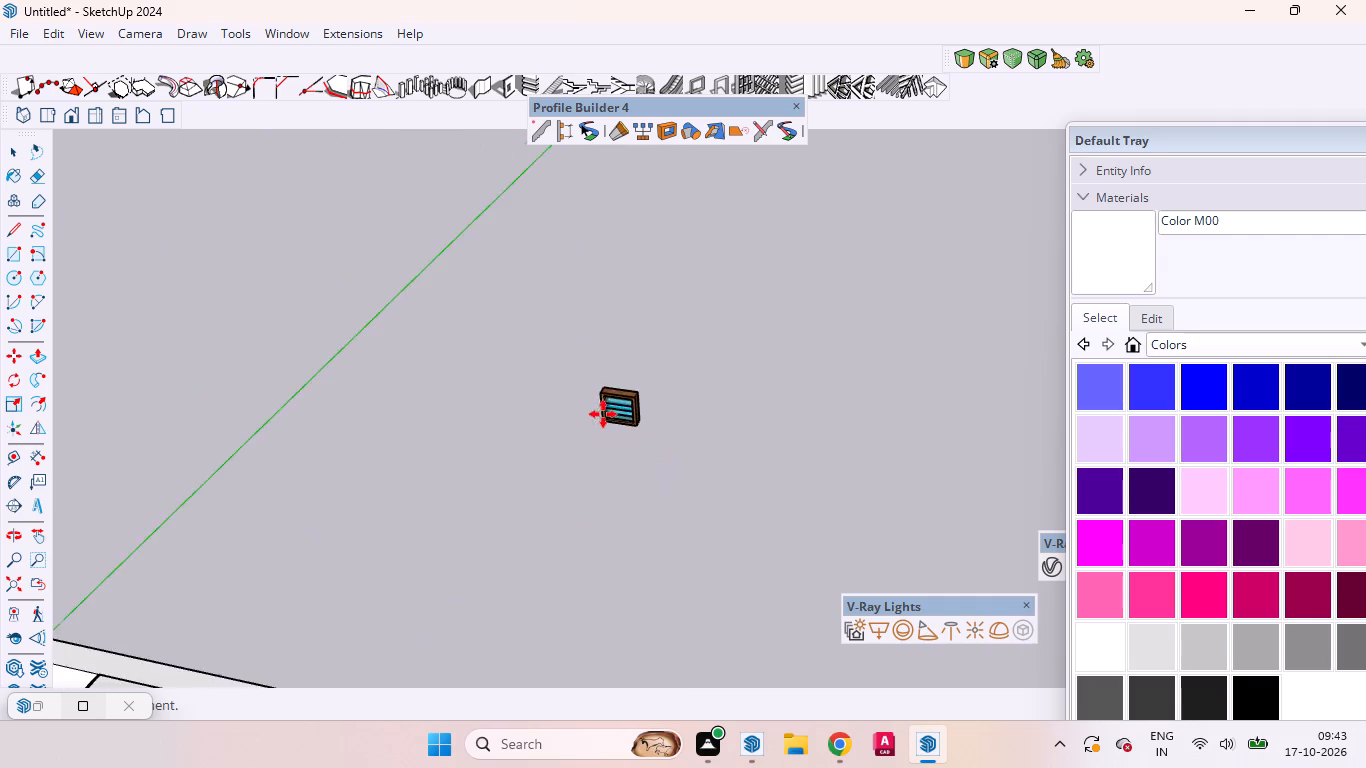
scroll(603, 414, down, 2)
scroll(603, 410, up, 1)
scroll(603, 410, down, 11)
scroll(606, 377, up, 1)
scroll(606, 377, down, 11)
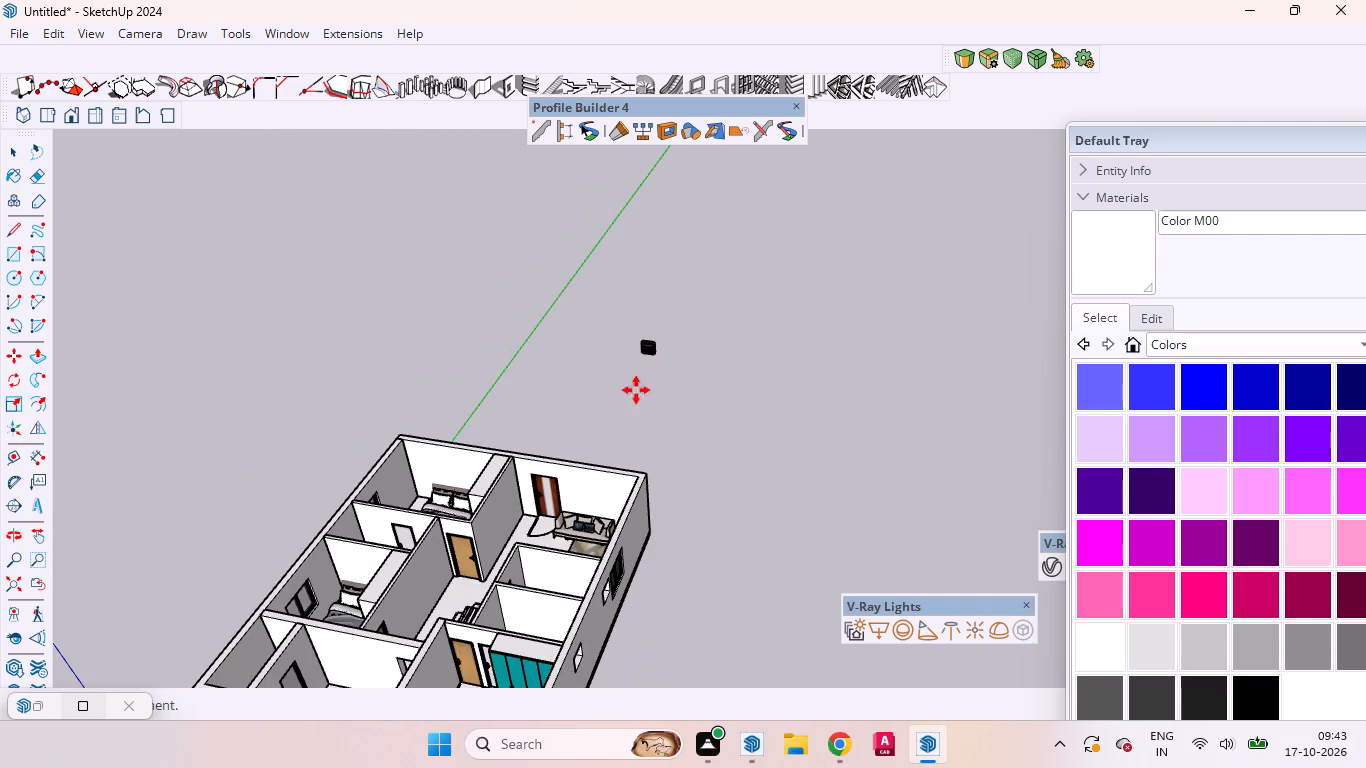
scroll(619, 646, up, 4)
middle_drag(594, 604, 292, 570)
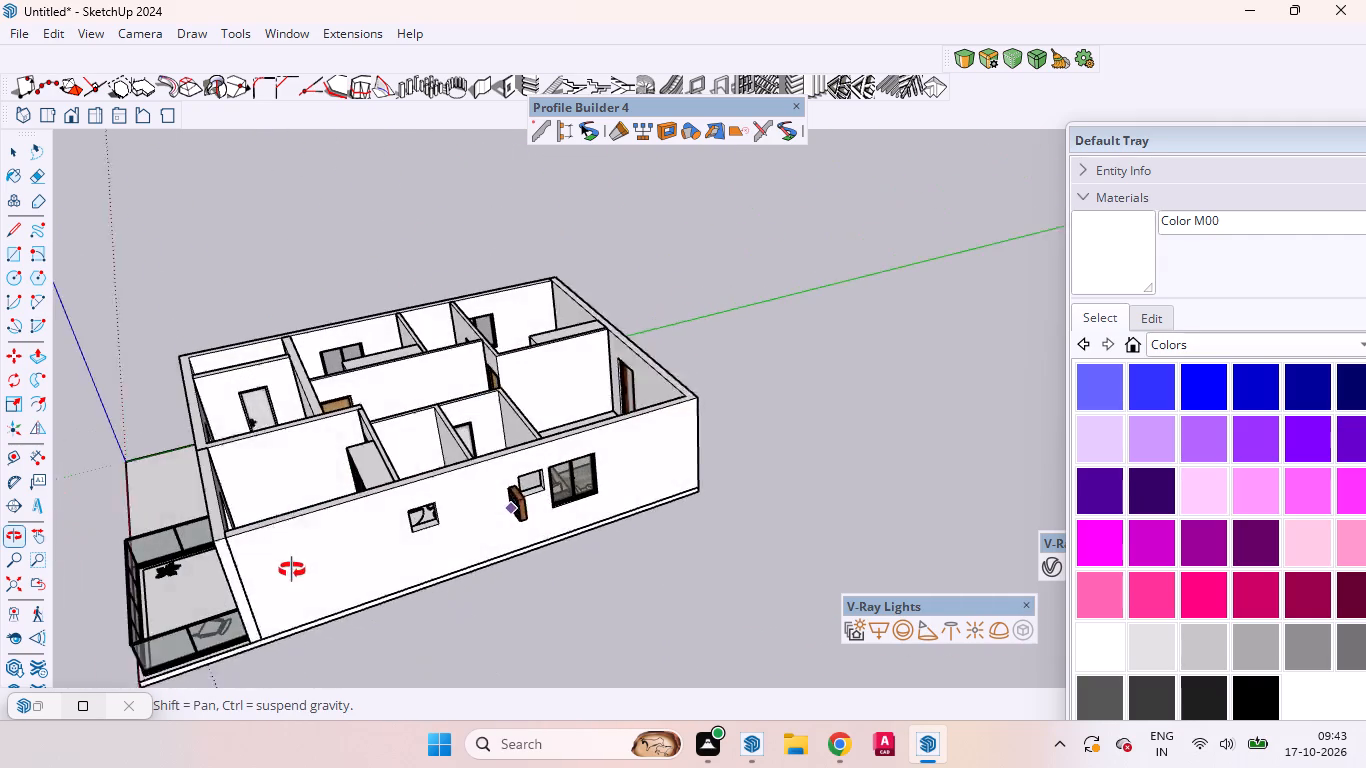
middle_drag(292, 570, 290, 571)
scroll(486, 596, up, 20)
click(499, 555)
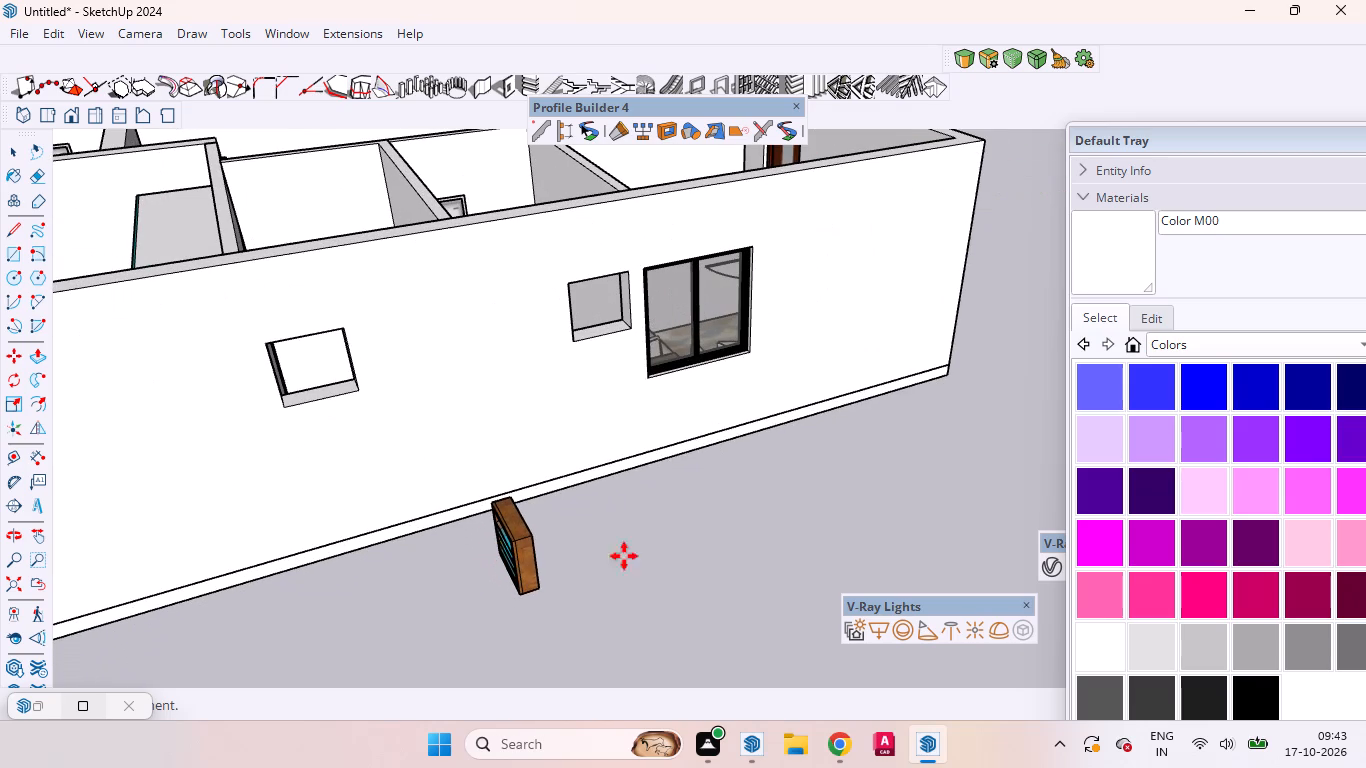
key(space)
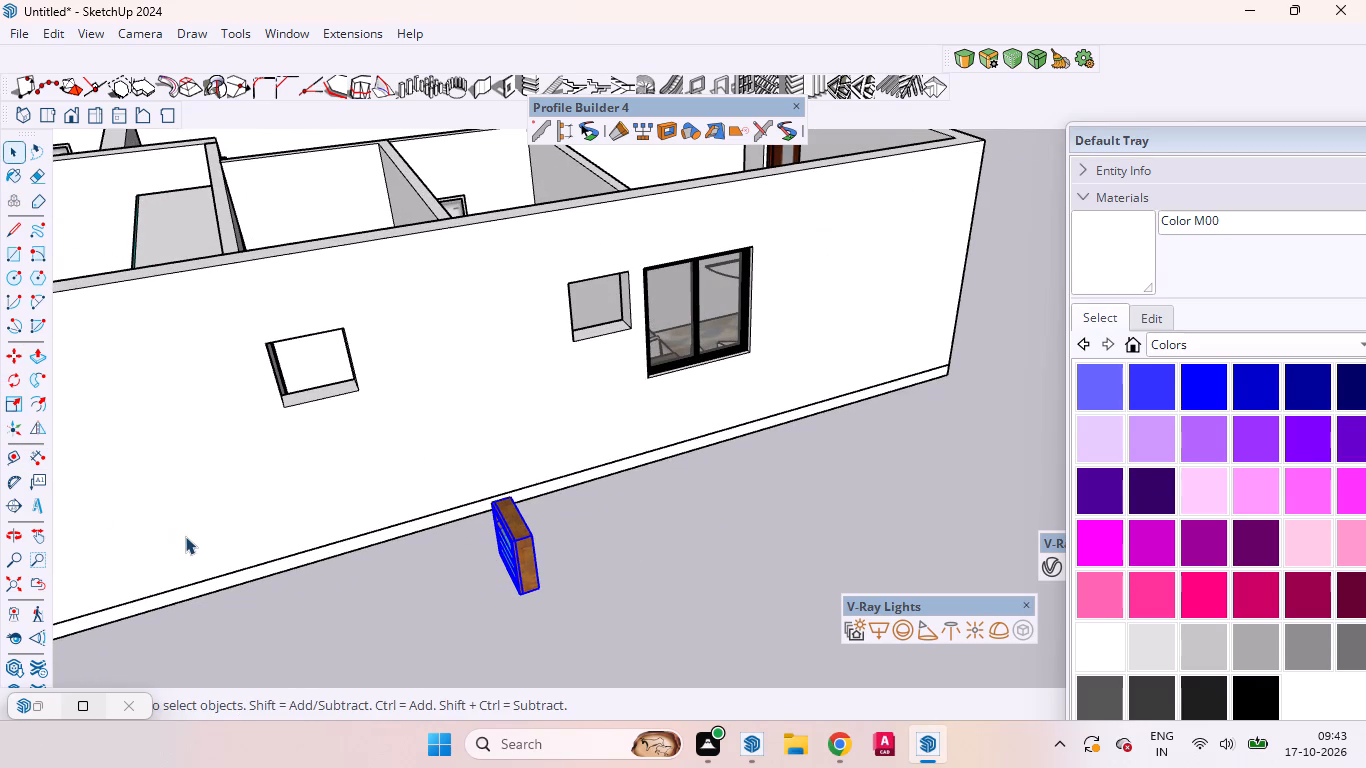
Rotate the wooden-framed ventilator 90 degrees on the ground plane so its louvred face runs parallel to the long outer wall.
key(q)
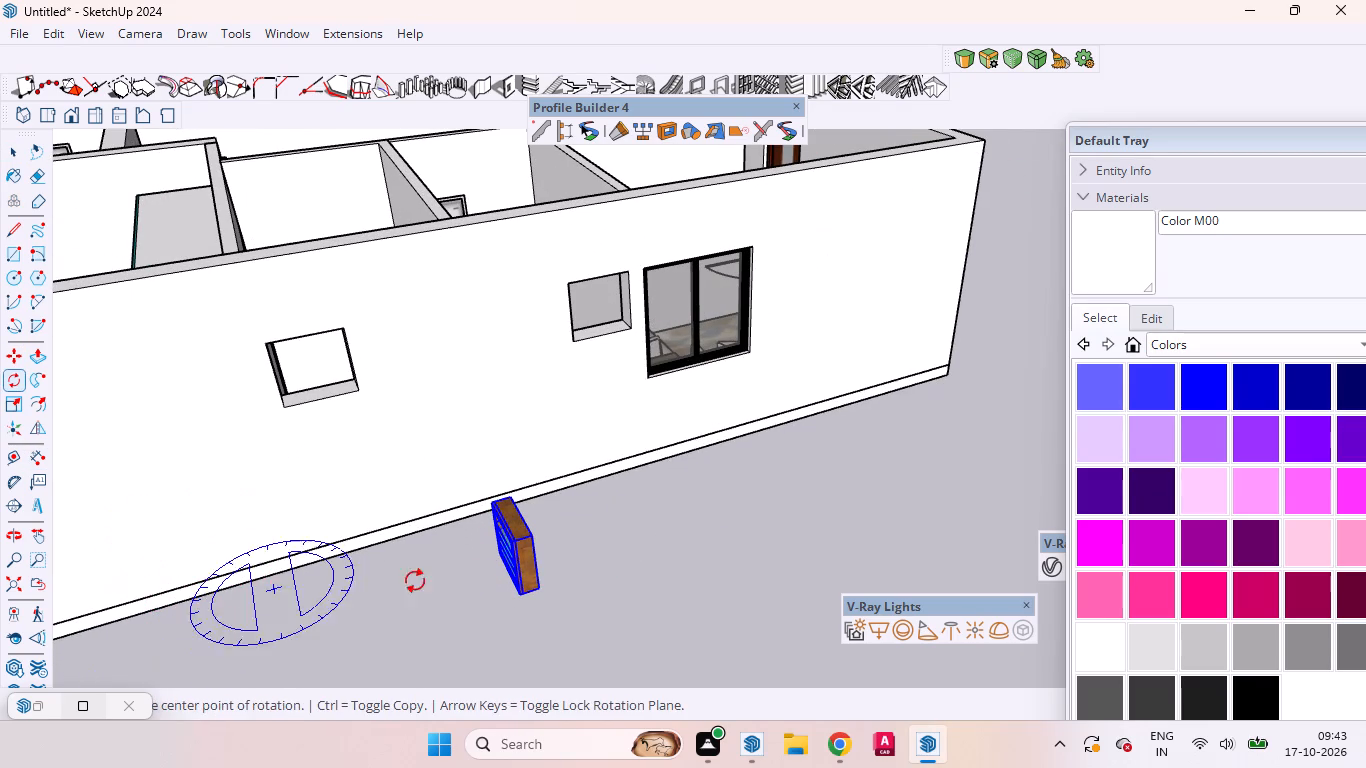
click(576, 612)
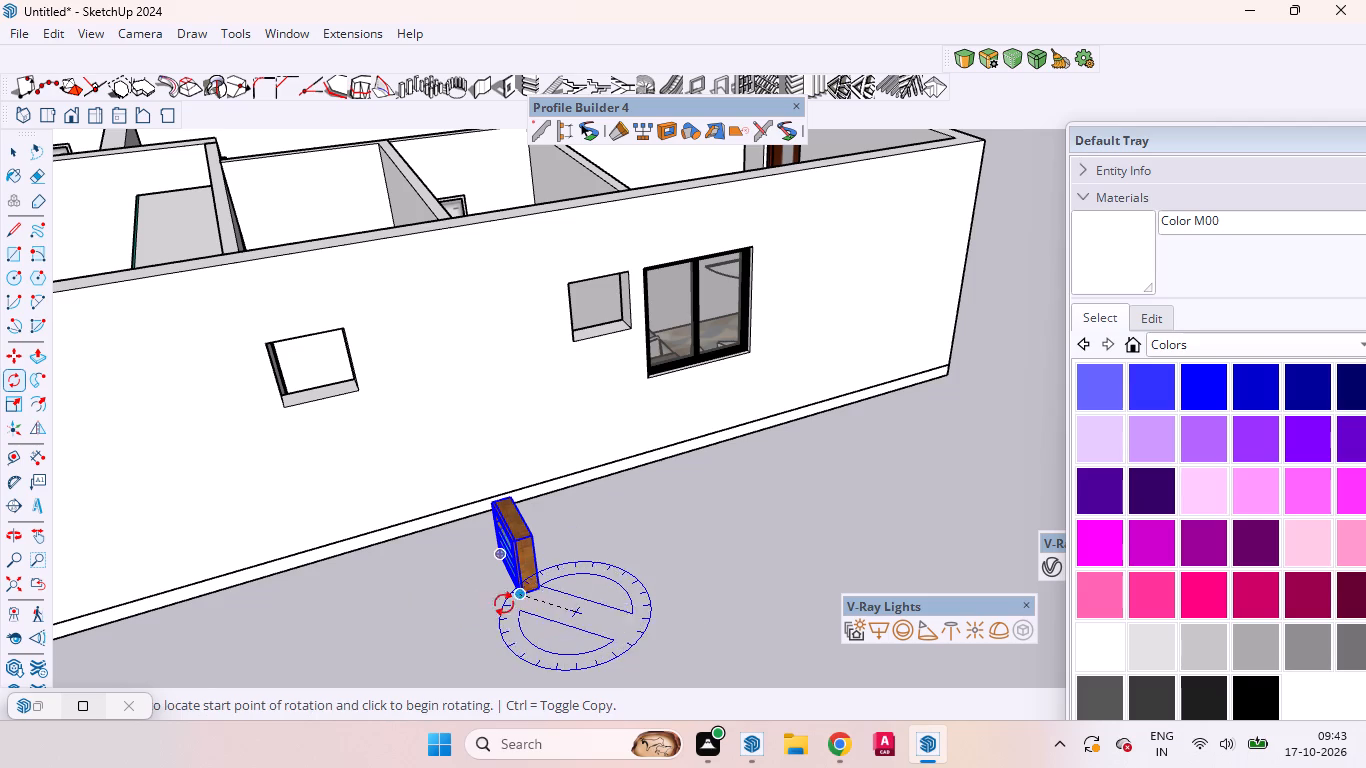
click(416, 648)
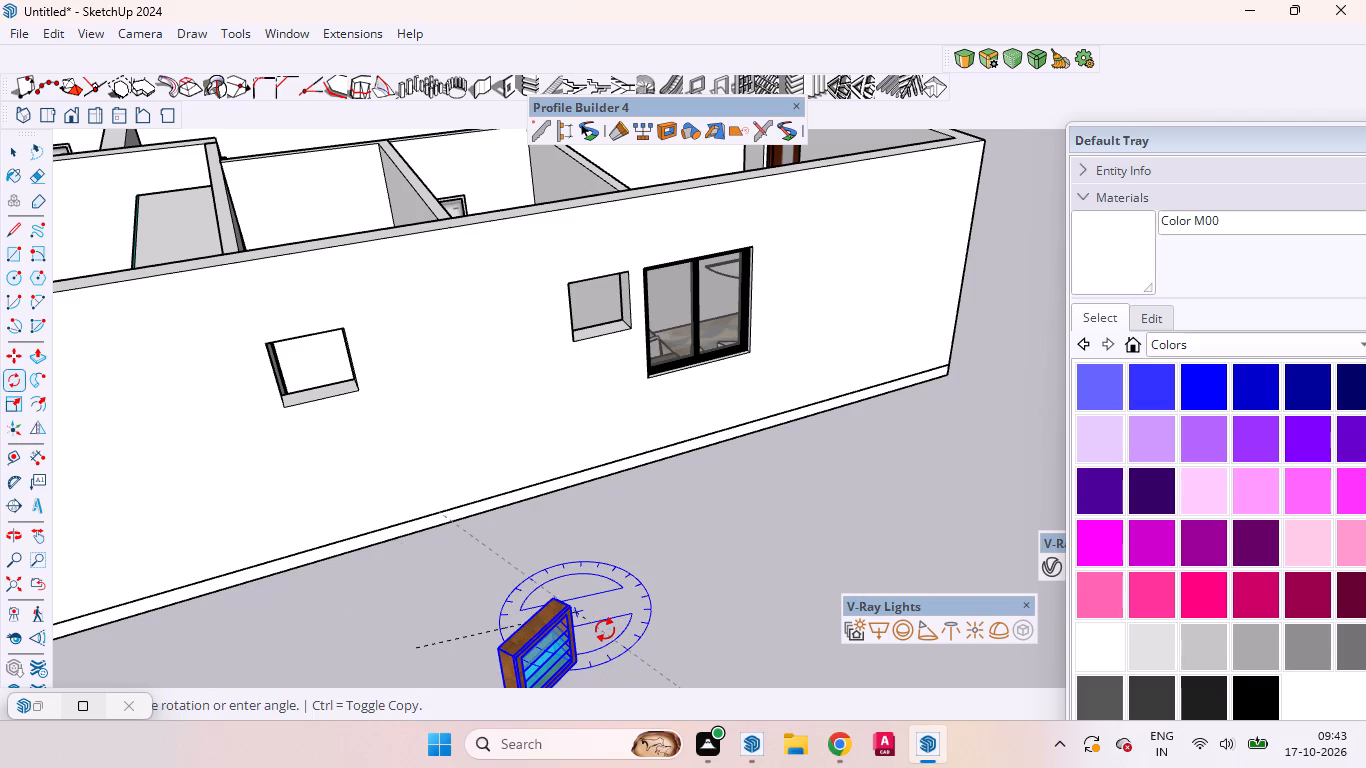
text(90)
key(Return)
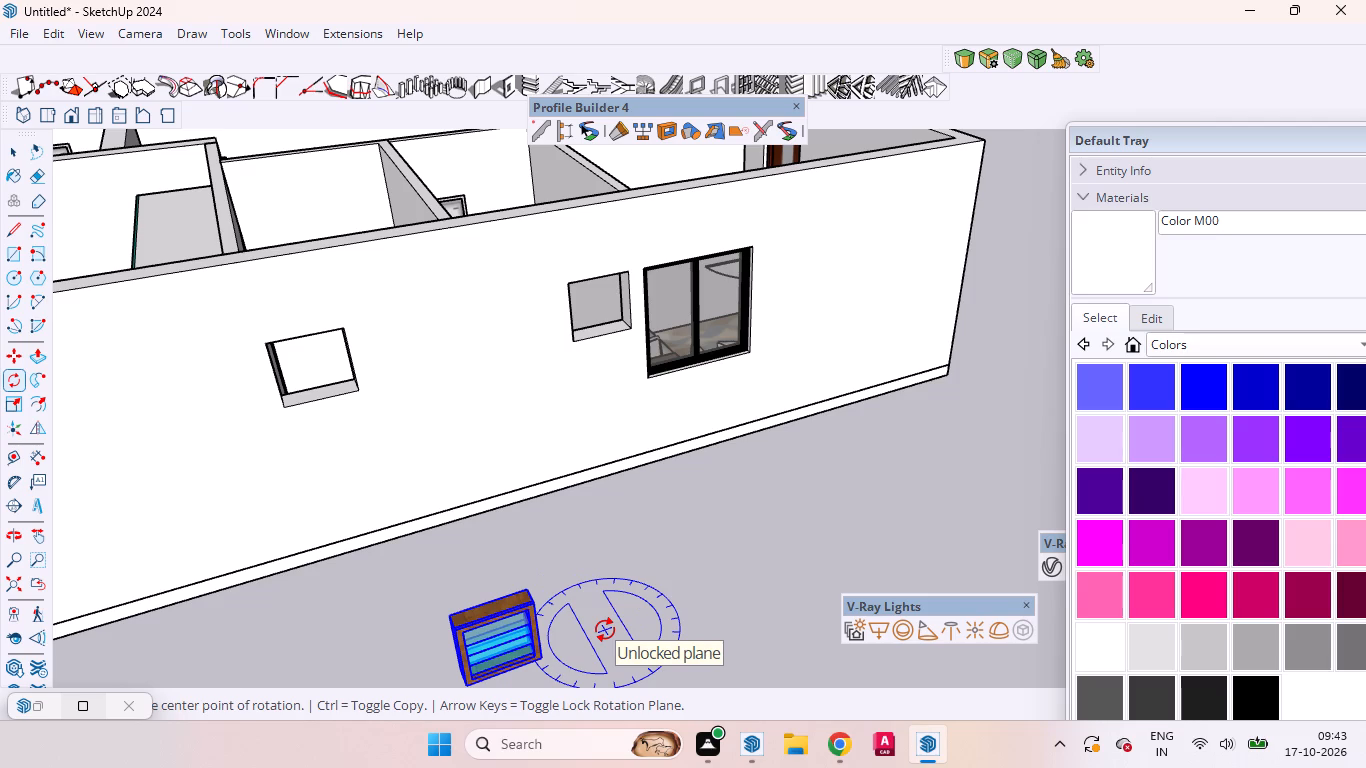
key(space)
Move the ventilator by its rear bottom corner onto the inner bottom corner of the square opening farther from the sliding window.
scroll(724, 486, down, 3)
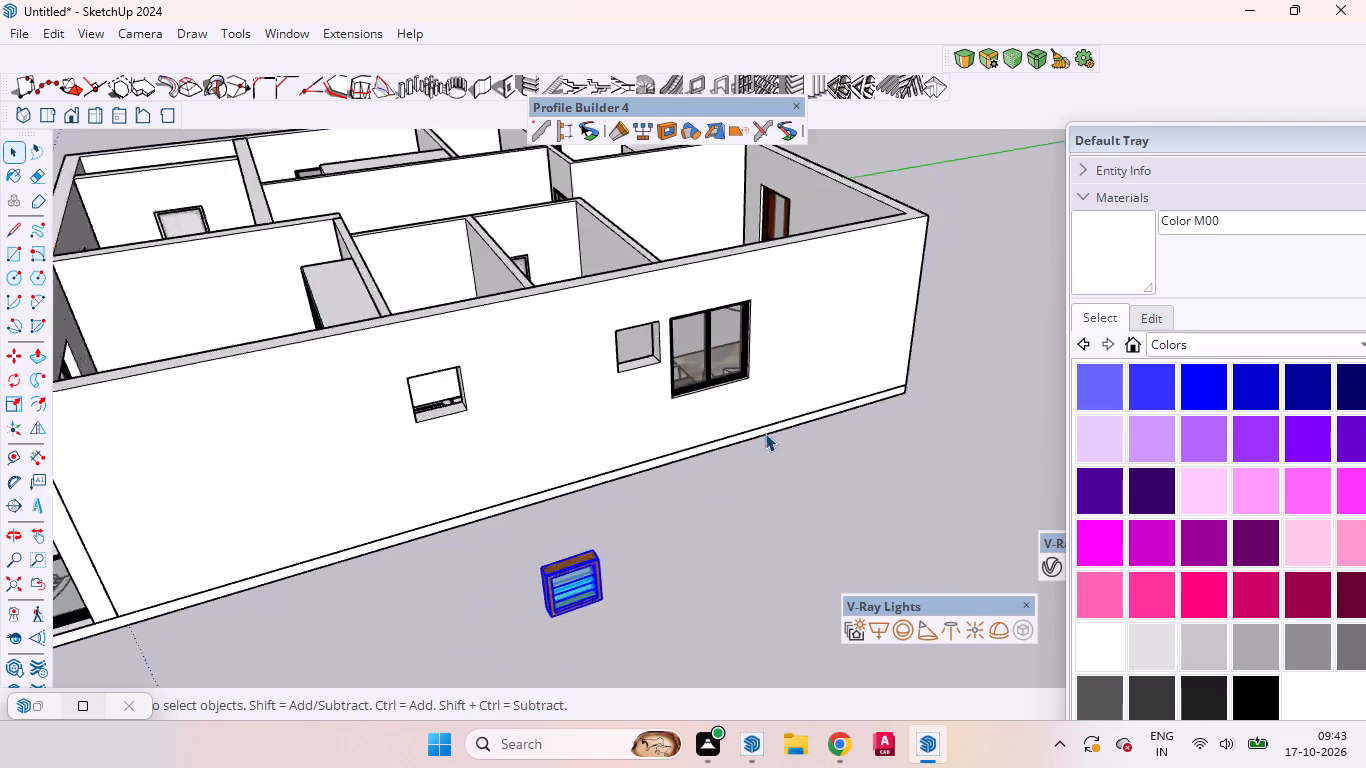
scroll(765, 433, down, 2)
scroll(645, 580, up, 2)
scroll(613, 580, down, 1)
scroll(611, 580, up, 1)
scroll(610, 580, down, 3)
scroll(610, 580, up, 11)
scroll(602, 563, down, 2)
scroll(600, 561, up, 1)
scroll(600, 561, down, 1)
scroll(568, 572, up, 6)
middle_drag(563, 580, 699, 605)
scroll(772, 607, up, 10)
scroll(772, 607, down, 3)
scroll(772, 607, up, 2)
scroll(772, 607, down, 3)
key(m)
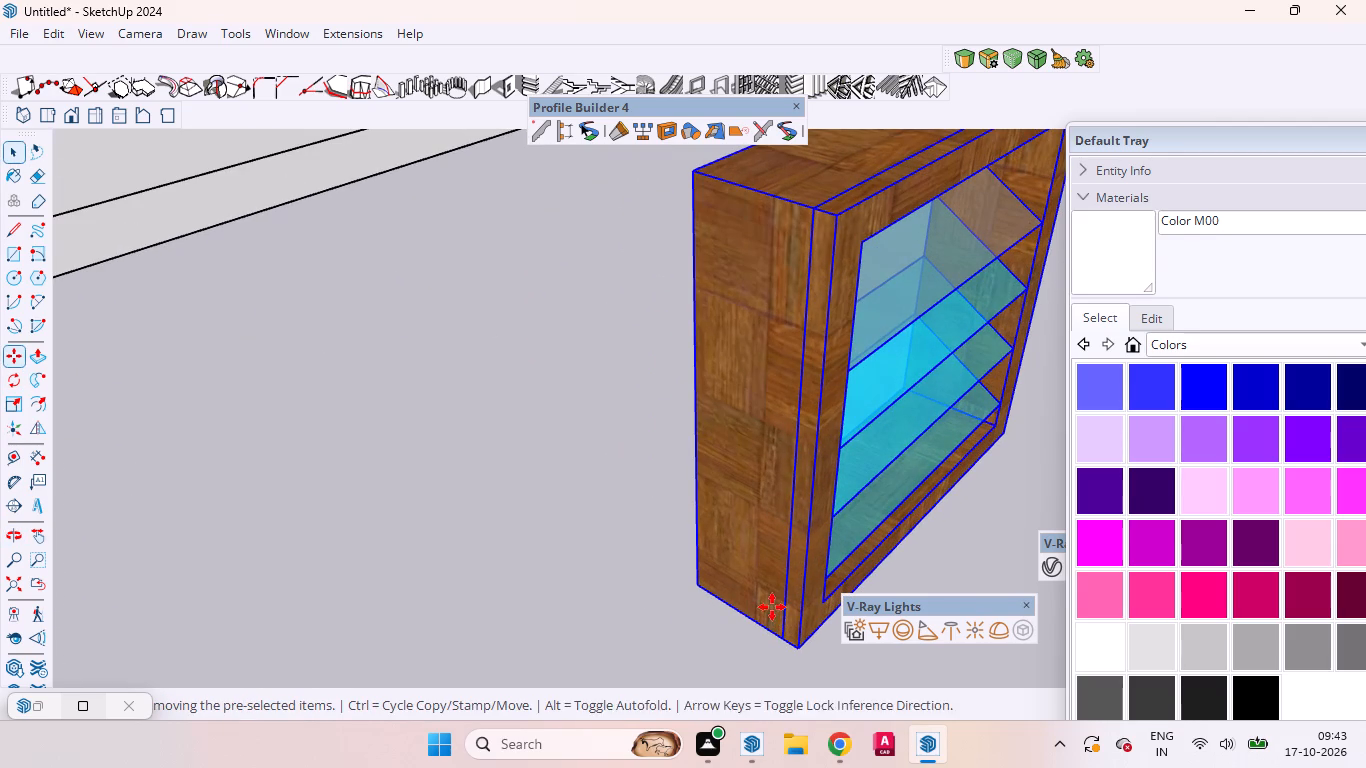
click(698, 585)
scroll(699, 497, down, 9)
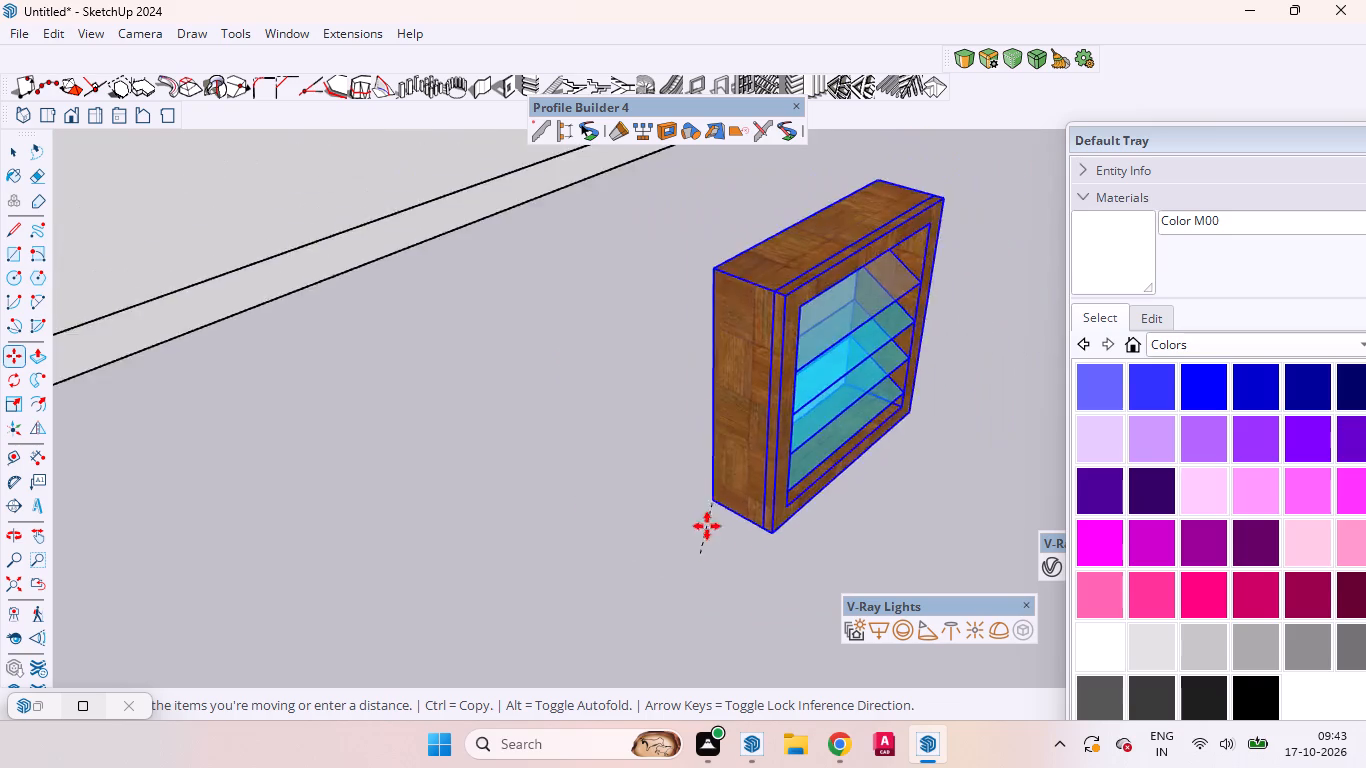
scroll(707, 526, down, 9)
scroll(631, 562, up, 1)
scroll(631, 562, down, 12)
scroll(522, 419, up, 1)
scroll(521, 418, down, 1)
scroll(506, 407, up, 7)
scroll(477, 379, down, 3)
scroll(477, 379, up, 1)
scroll(477, 379, down, 1)
scroll(477, 379, up, 9)
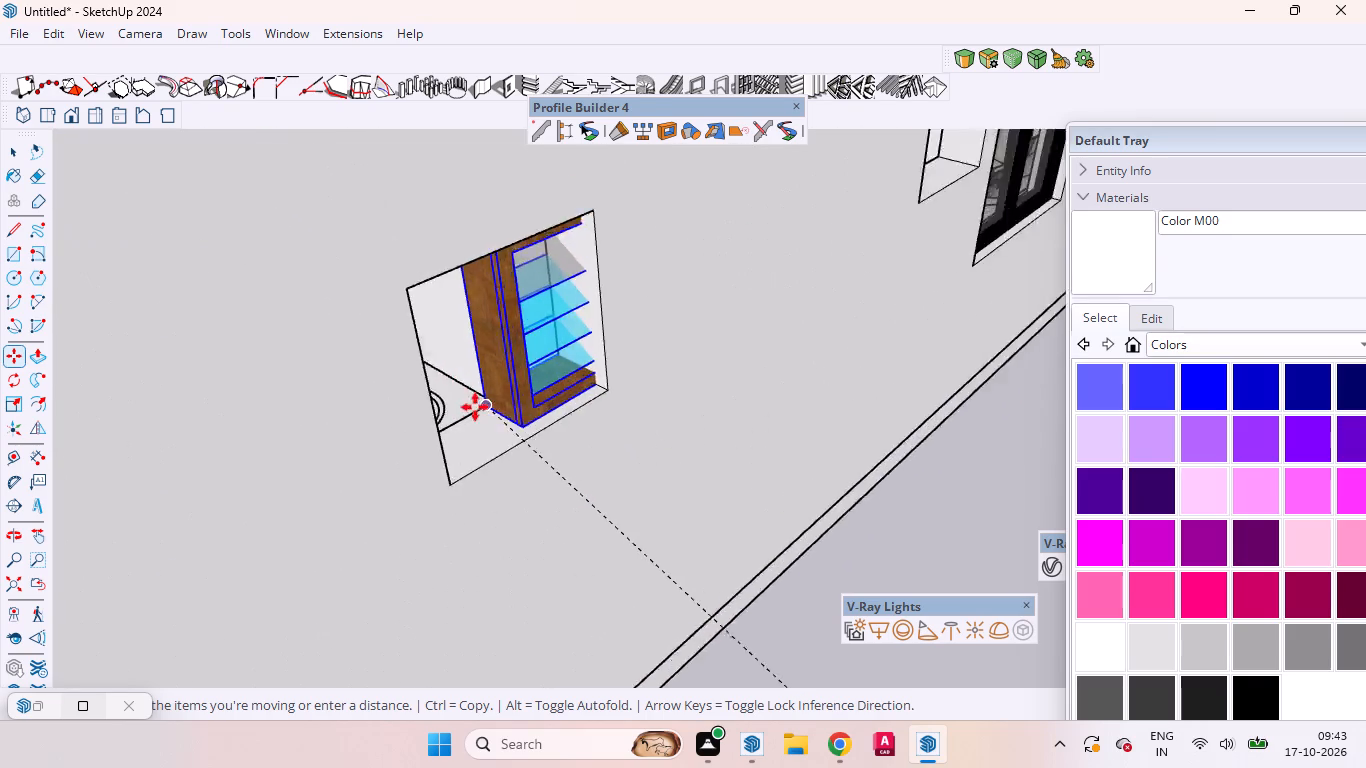
scroll(475, 407, up, 5)
scroll(478, 415, down, 2)
scroll(478, 415, up, 1)
middle_drag(446, 446, 332, 517)
scroll(331, 468, up, 9)
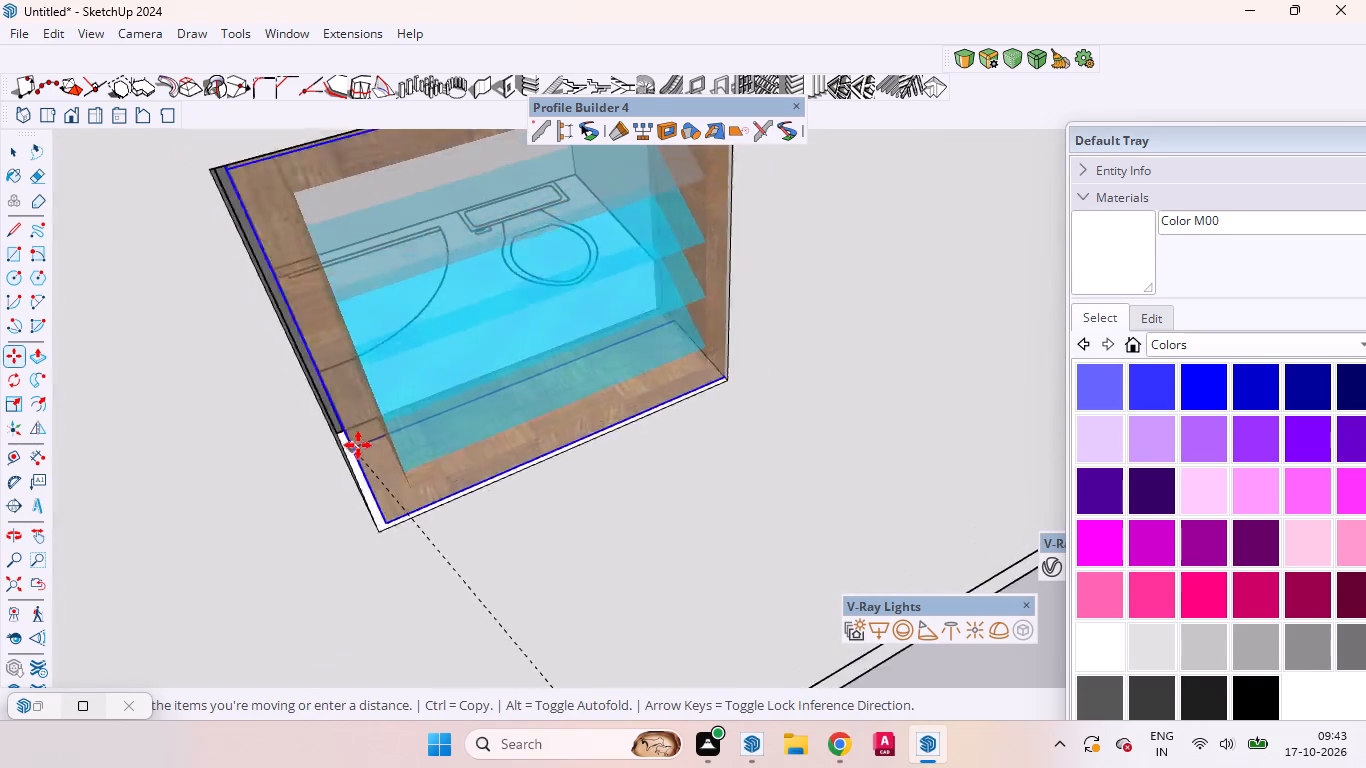
scroll(358, 445, up, 11)
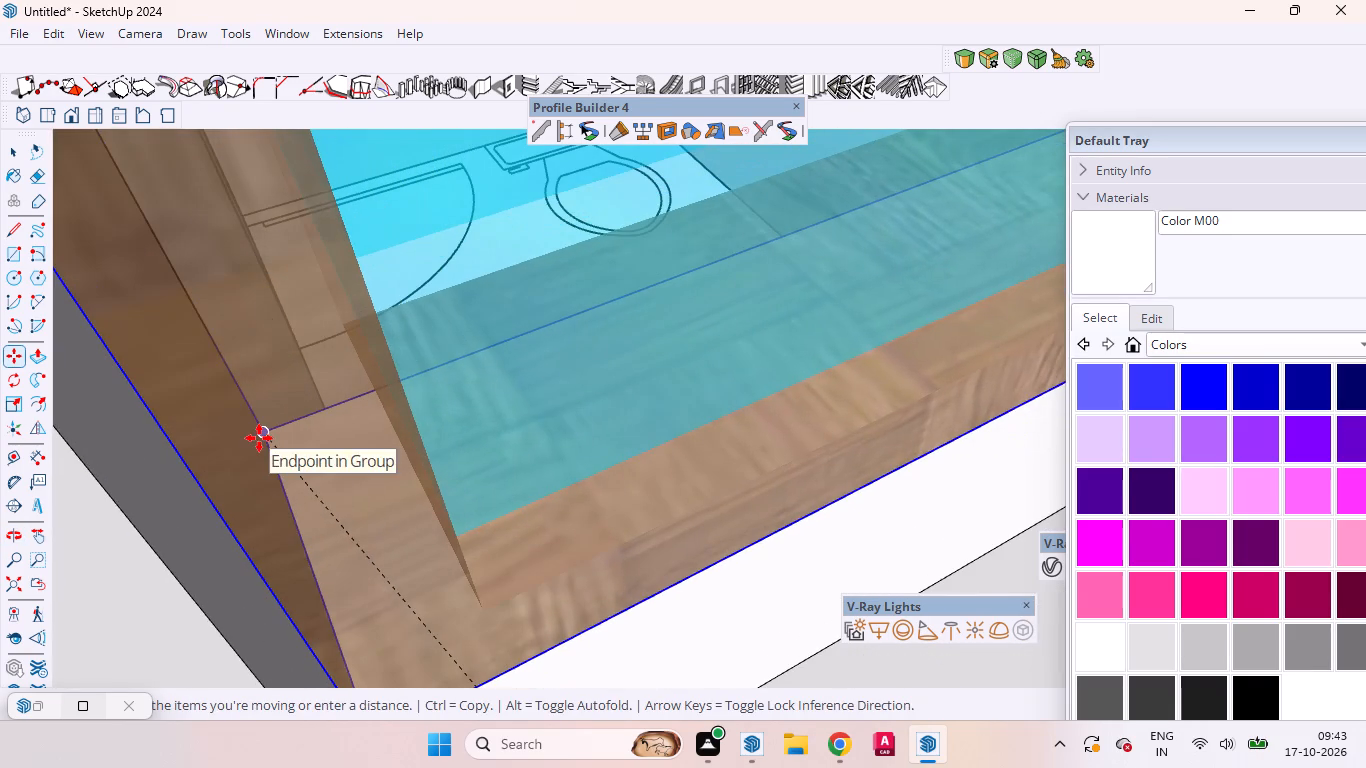
click(259, 438)
Shift the ventilator slightly outward from the room-side wall face so it sits recessed within the opening's depth.
scroll(377, 429, down, 16)
scroll(340, 438, up, 3)
scroll(339, 440, down, 3)
scroll(416, 493, down, 3)
scroll(418, 499, up, 1)
scroll(419, 499, down, 3)
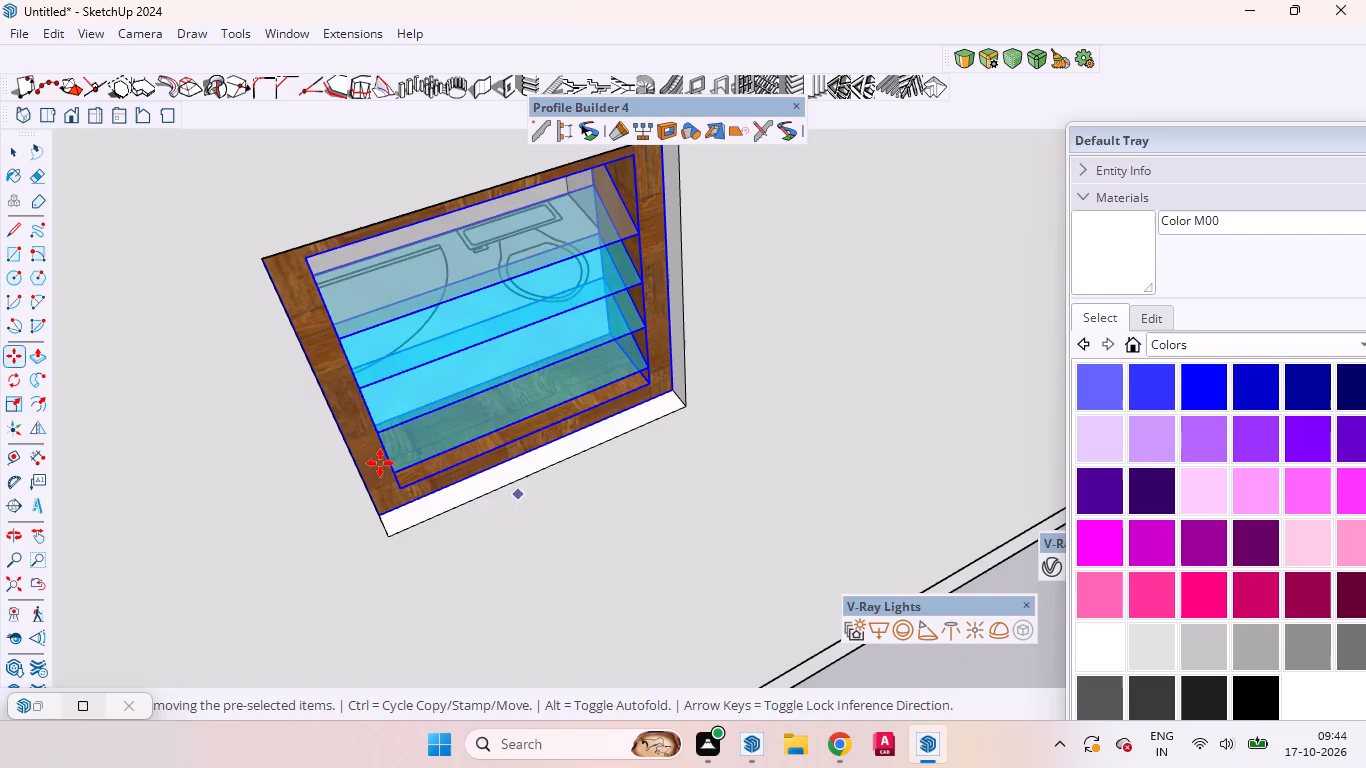
middle_drag(379, 464, 852, 597)
scroll(814, 568, down, 13)
scroll(660, 423, up, 10)
scroll(767, 333, down, 2)
scroll(767, 333, up, 7)
scroll(746, 387, down, 2)
scroll(746, 387, up, 6)
middle_drag(739, 420, 1034, 420)
scroll(782, 381, up, 10)
scroll(722, 336, down, 4)
scroll(721, 336, up, 3)
scroll(700, 325, down, 3)
scroll(700, 325, up, 3)
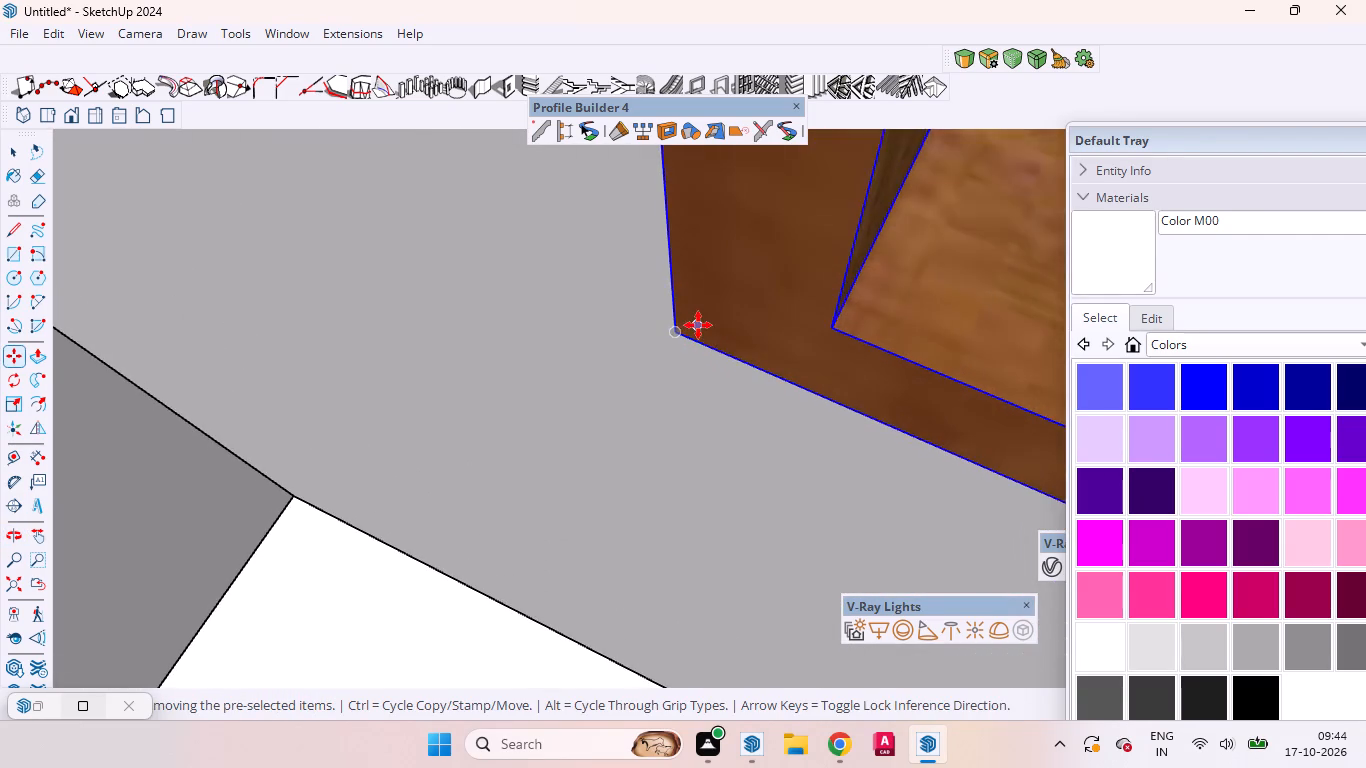
scroll(698, 325, up, 2)
scroll(694, 325, down, 1)
scroll(694, 325, up, 5)
click(663, 338)
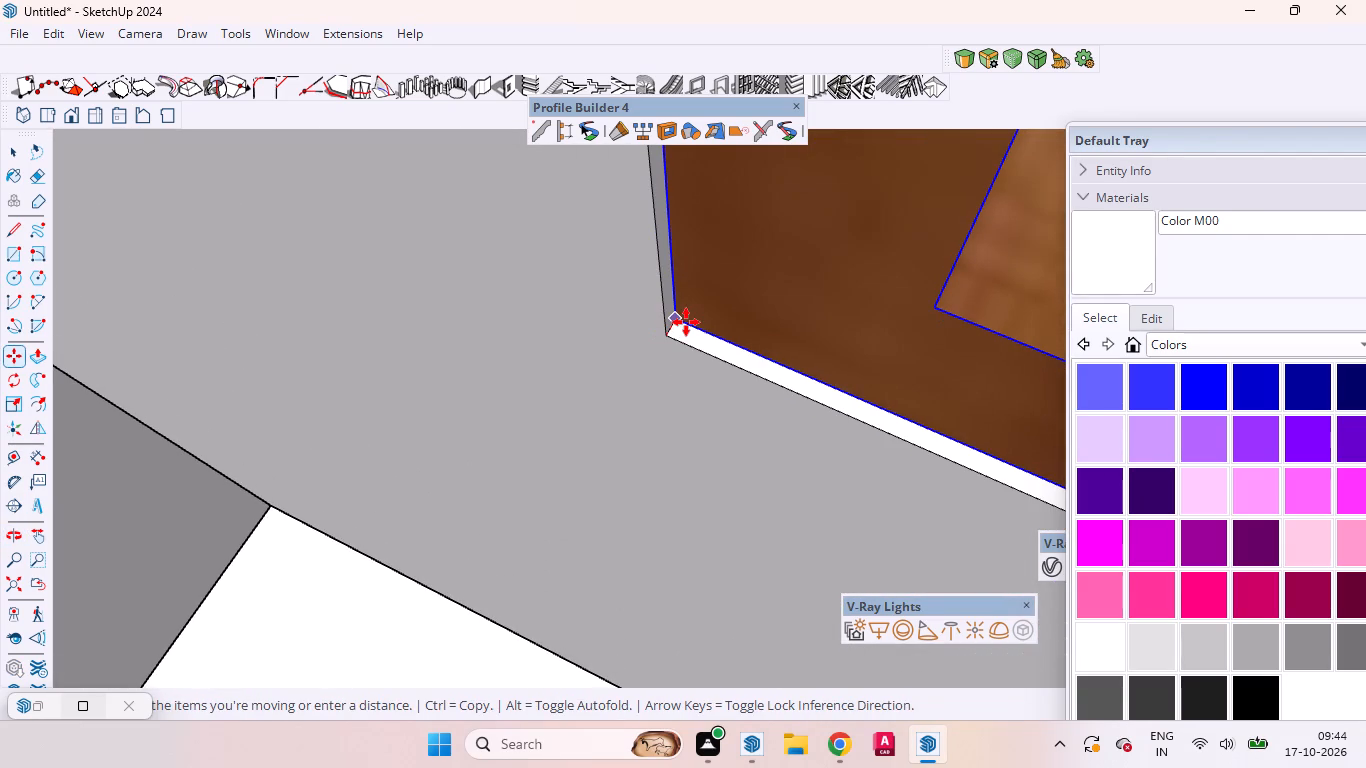
click(691, 317)
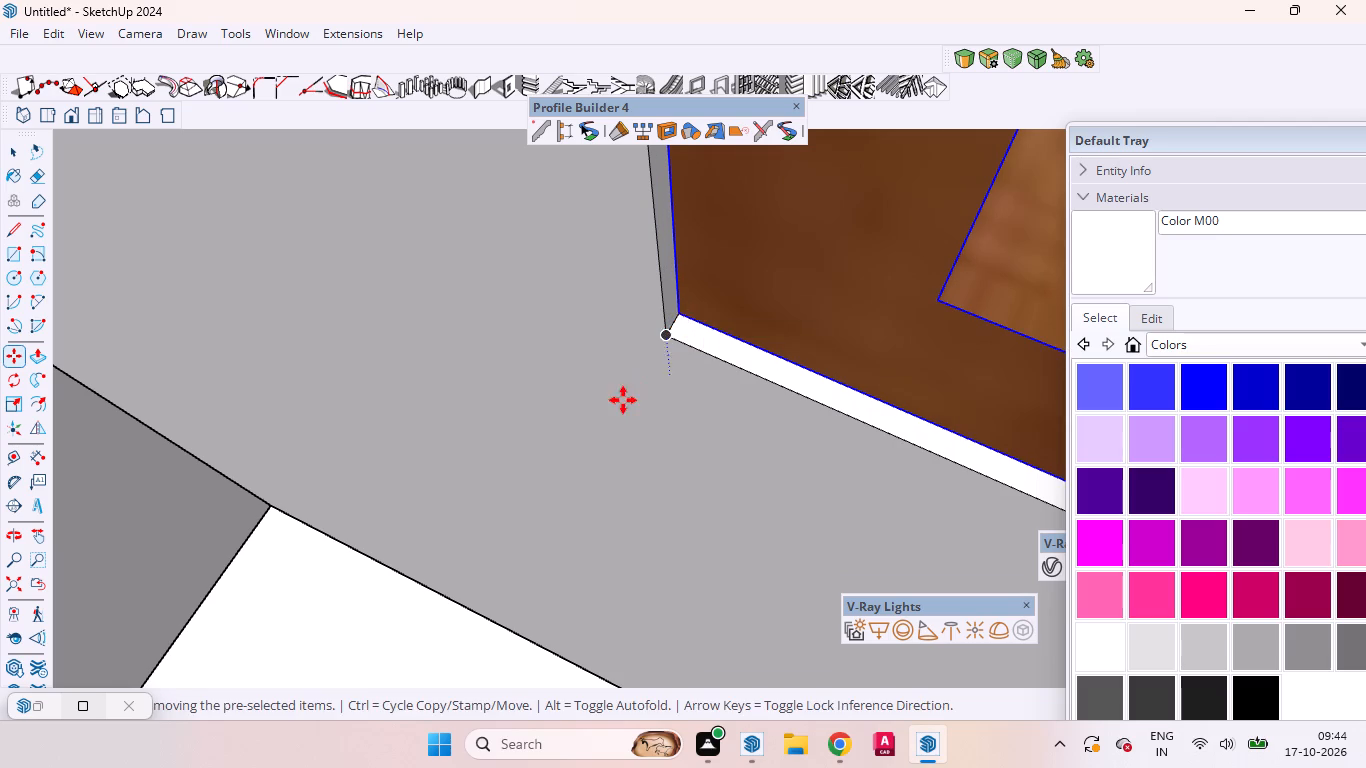
scroll(620, 407, up, 1)
scroll(619, 413, down, 15)
scroll(601, 426, up, 2)
scroll(591, 432, down, 17)
scroll(586, 435, up, 3)
scroll(586, 435, down, 7)
scroll(585, 435, up, 4)
scroll(585, 437, down, 1)
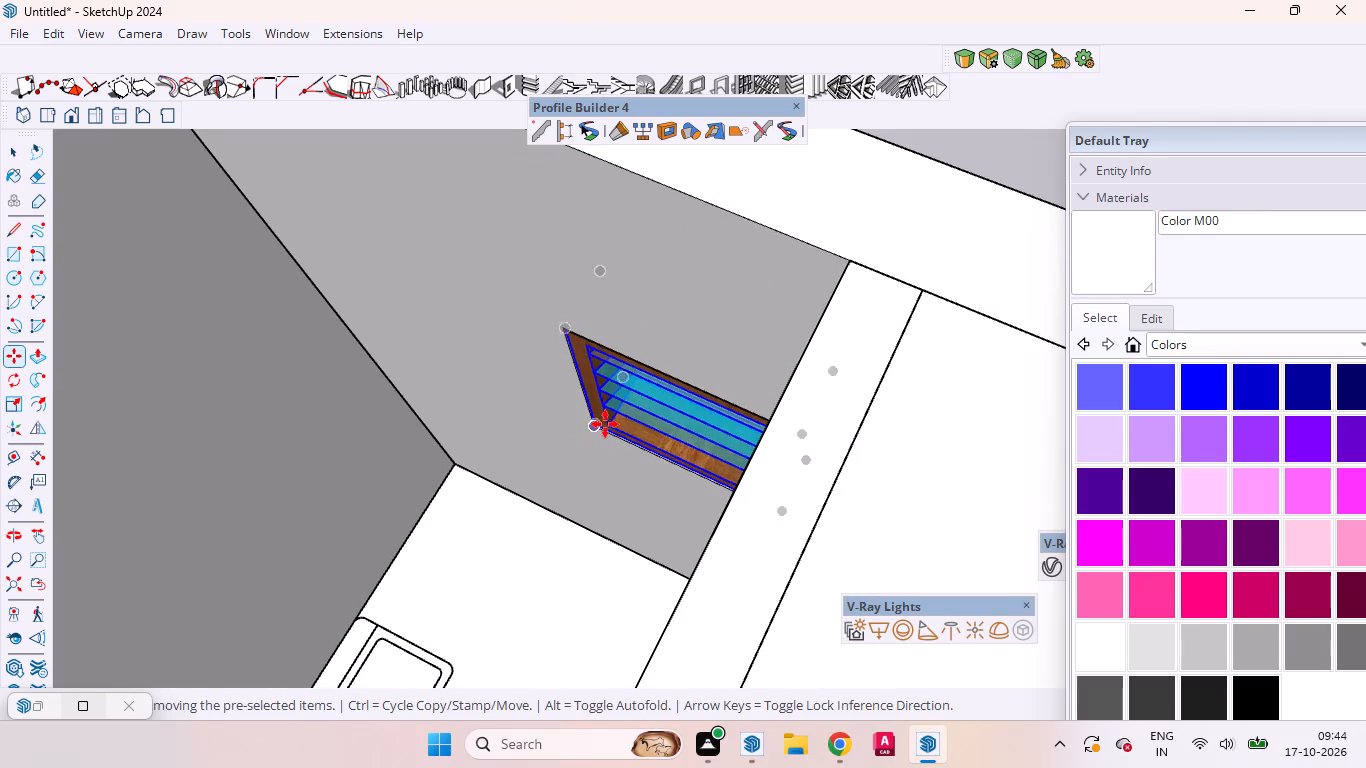
middle_drag(581, 440, 49, 389)
scroll(64, 381, up, 1)
key(space)
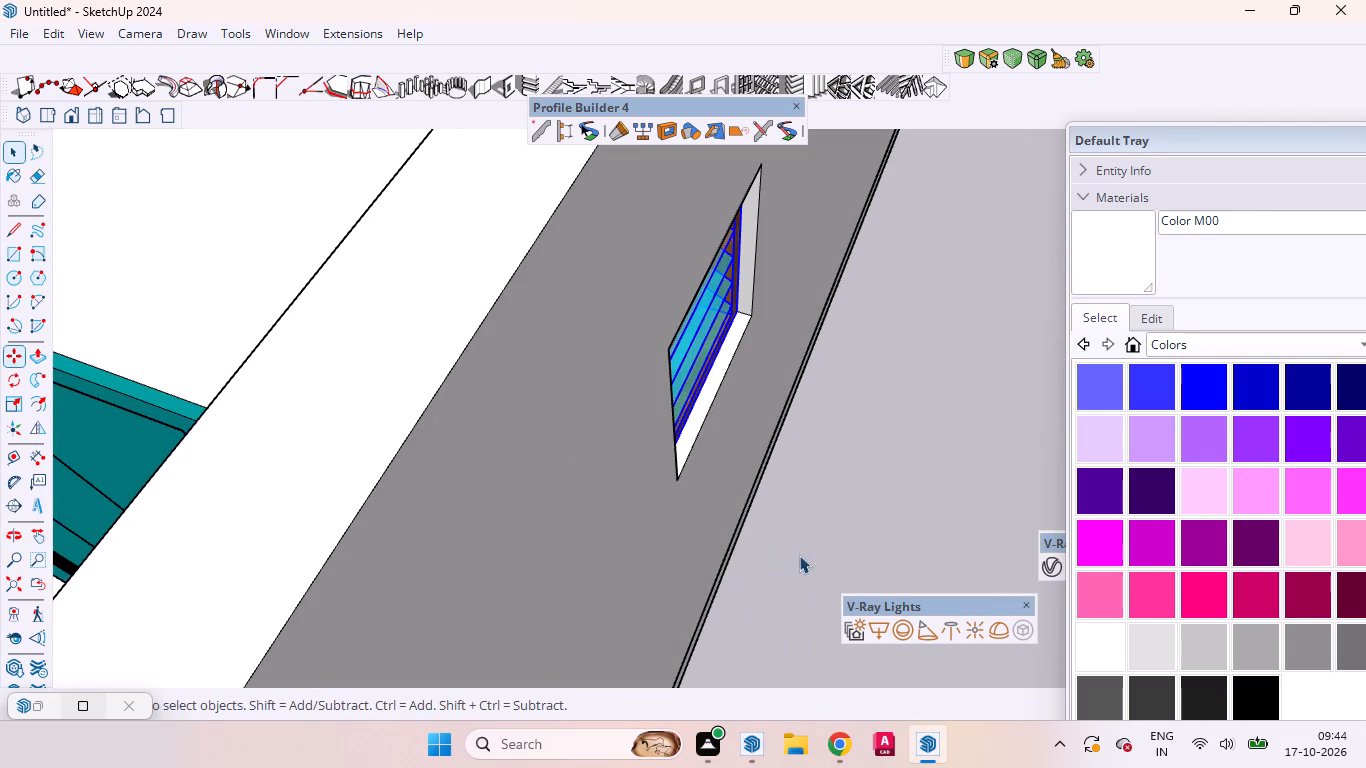
click(847, 549)
Nudge the ventilator by its outer bottom corner slightly closer to the wall's exterior face.
scroll(627, 435, down, 8)
middle_drag(737, 431, 428, 407)
scroll(428, 401, up, 1)
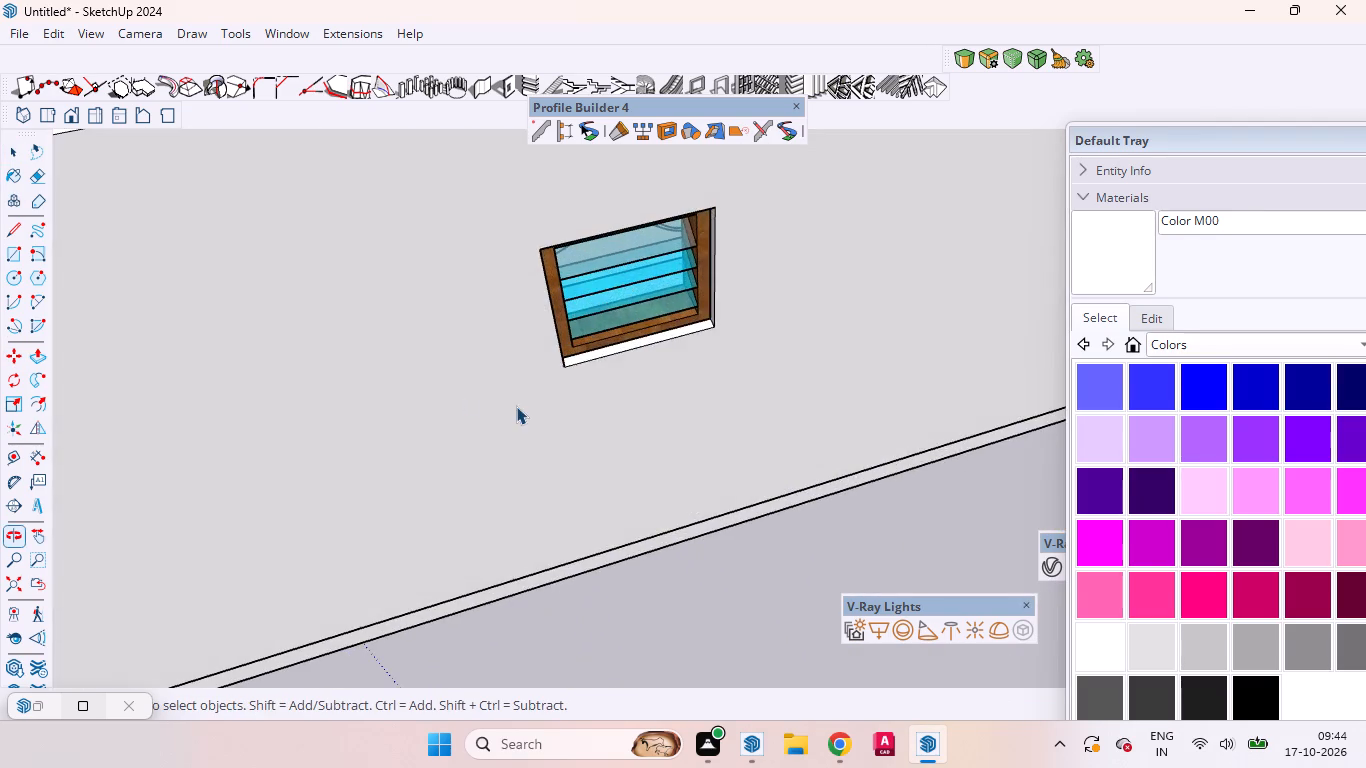
scroll(509, 434, down, 6)
scroll(617, 374, up, 9)
scroll(617, 368, down, 1)
scroll(617, 368, up, 7)
scroll(621, 352, down, 2)
scroll(623, 347, up, 7)
click(617, 341)
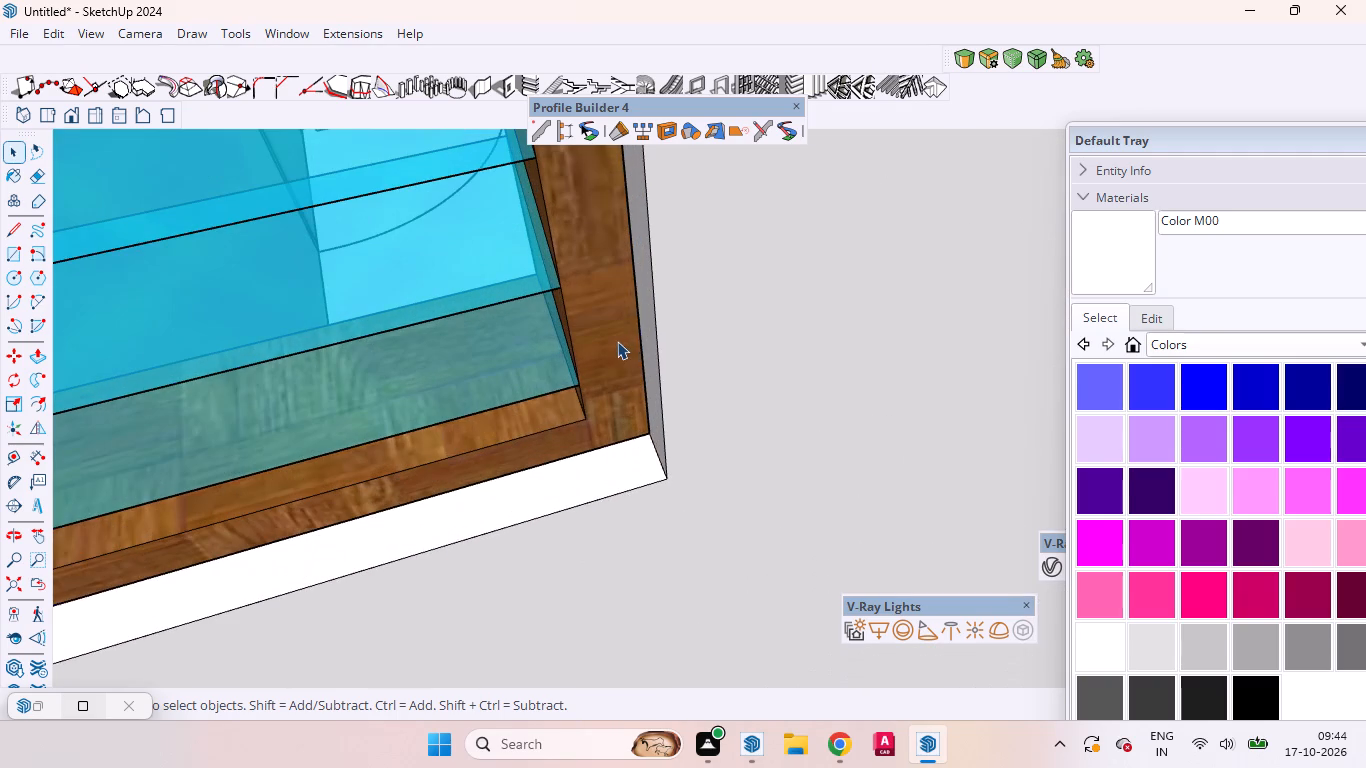
key(m)
click(647, 434)
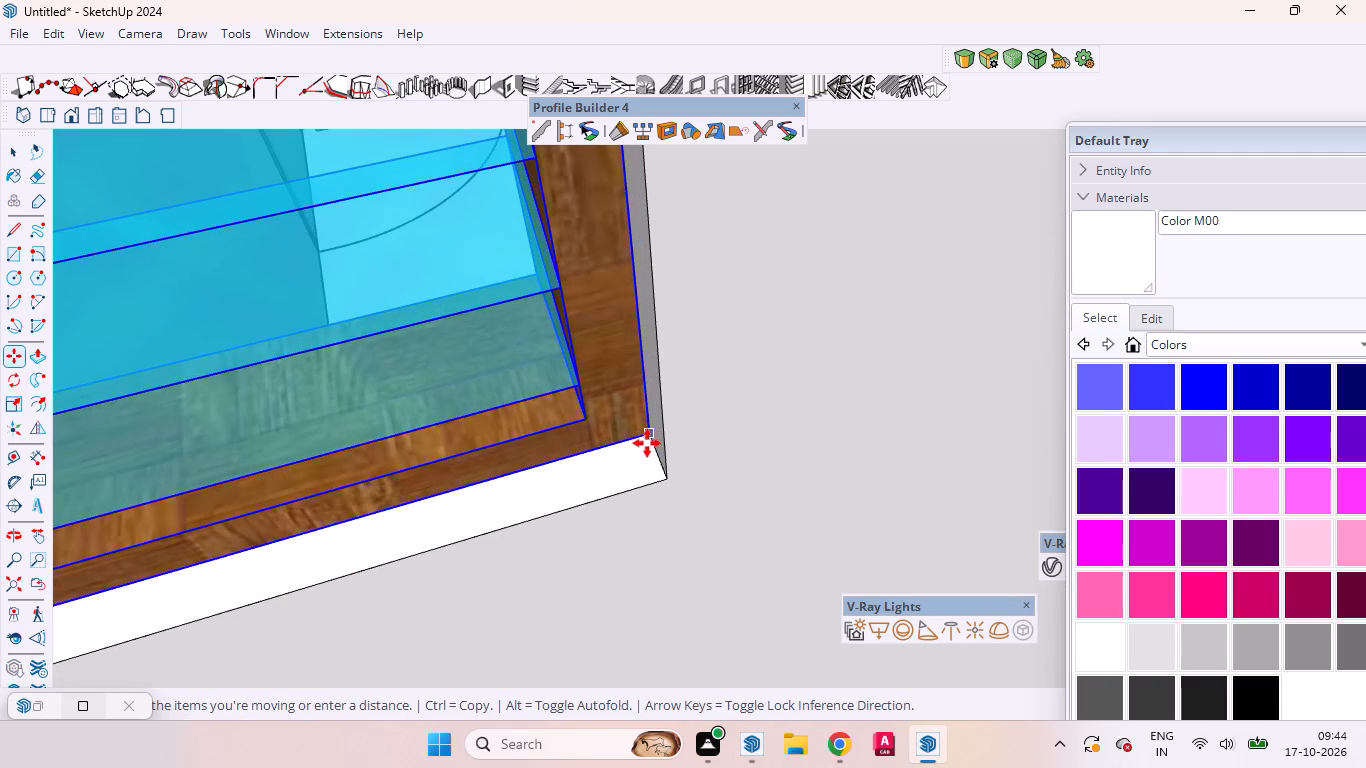
click(648, 447)
key(space)
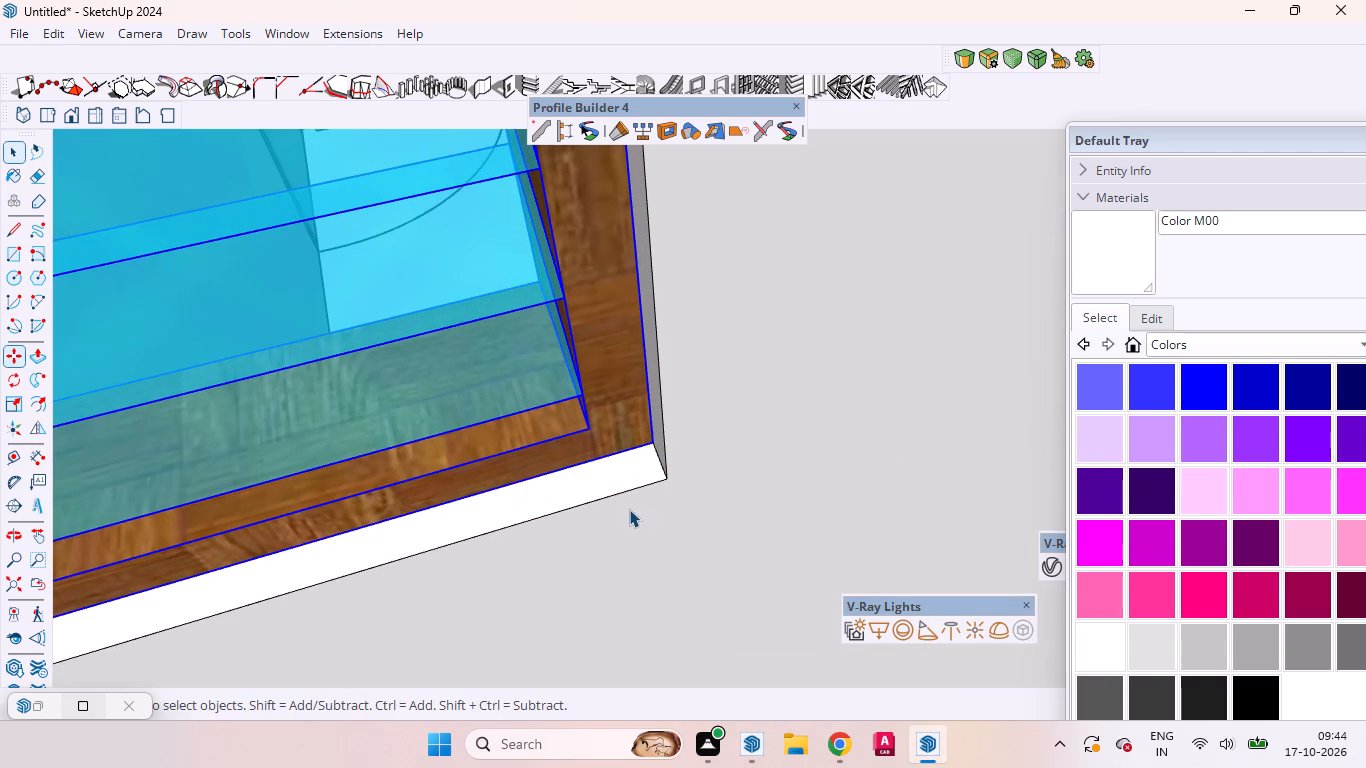
Copy the ventilator along the outer wall into the second square opening beside the sliding window, matching the openings' bottom corners.
scroll(657, 457, down, 19)
scroll(673, 412, up, 2)
scroll(673, 412, down, 1)
scroll(673, 412, up, 4)
scroll(673, 412, down, 2)
middle_drag(673, 475, 603, 393)
scroll(673, 475, up, 1)
scroll(616, 414, down, 5)
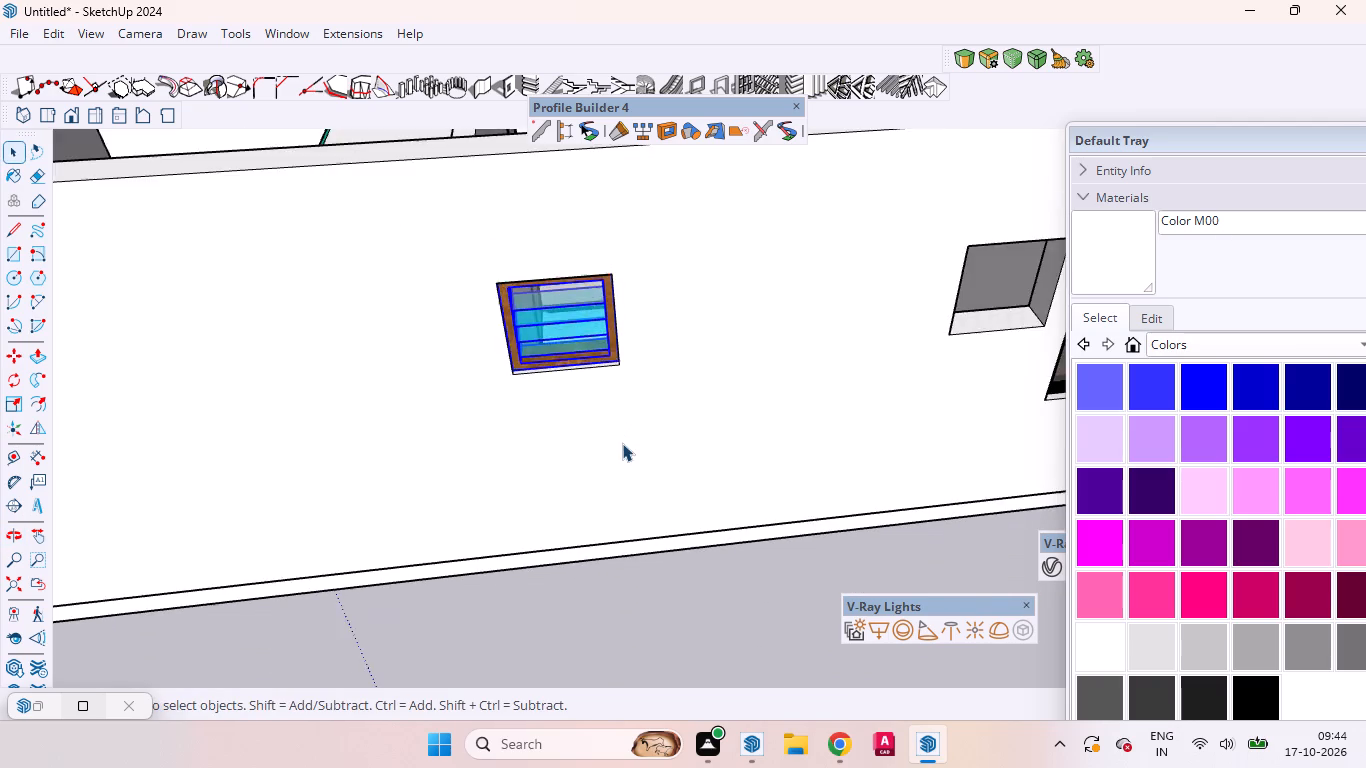
scroll(622, 443, down, 5)
scroll(598, 354, up, 19)
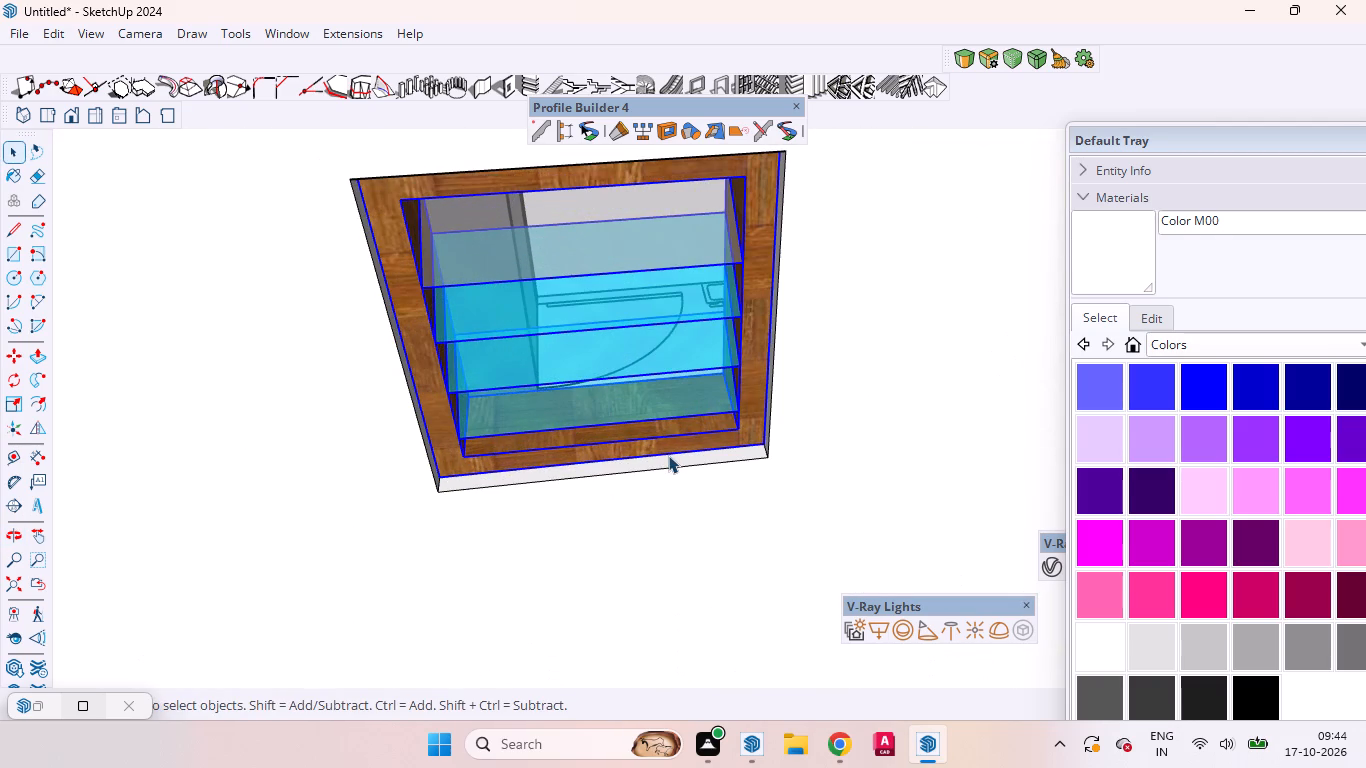
key(m)
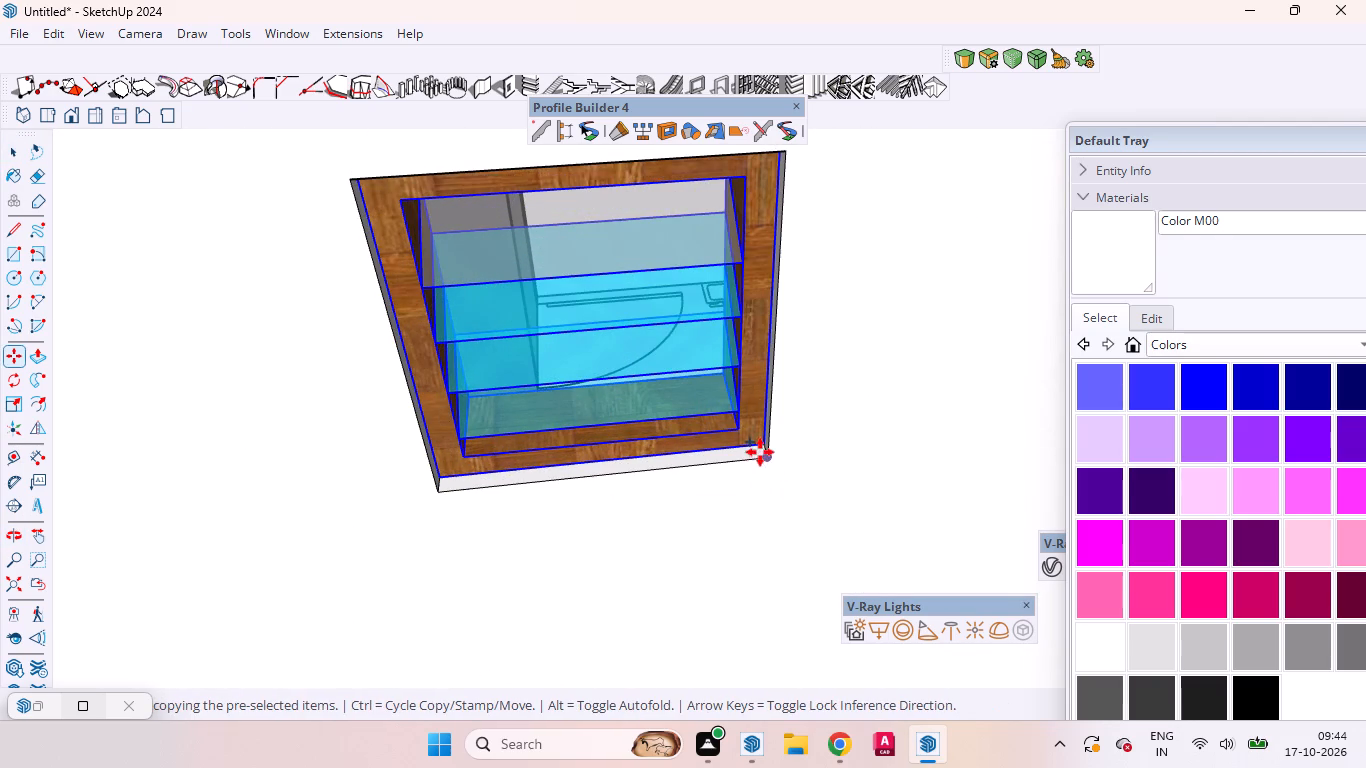
click(769, 462)
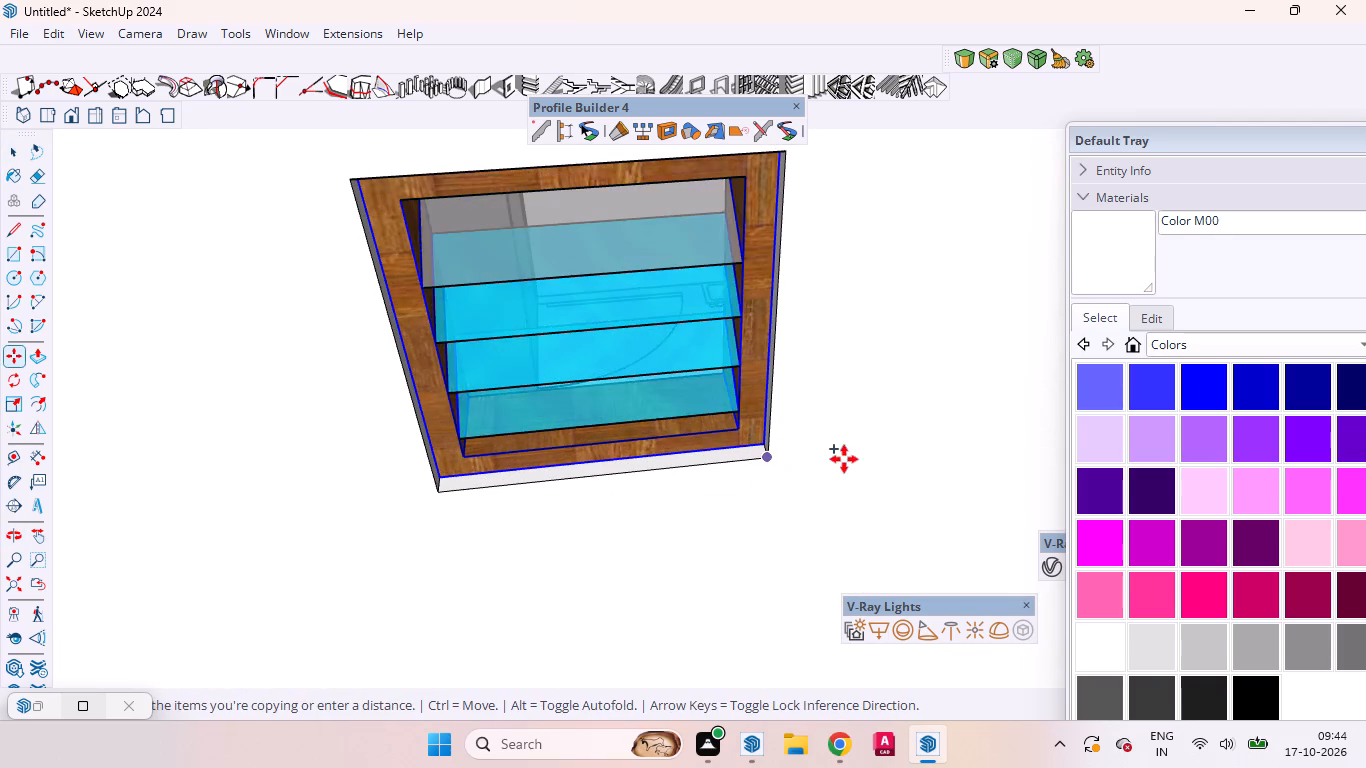
scroll(685, 469, down, 3)
scroll(685, 469, up, 2)
scroll(685, 469, down, 1)
scroll(685, 469, up, 2)
scroll(685, 469, down, 20)
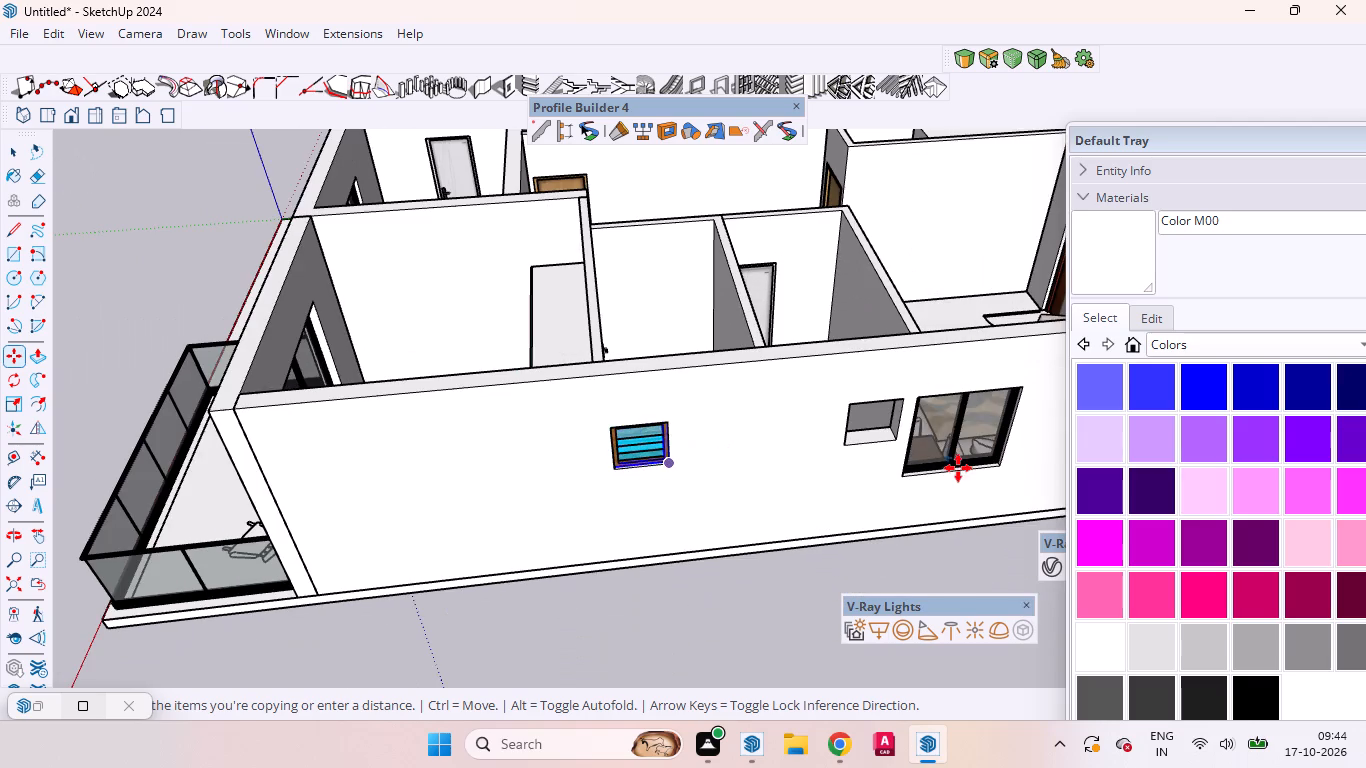
scroll(912, 446, up, 2)
scroll(912, 446, down, 1)
scroll(909, 445, up, 15)
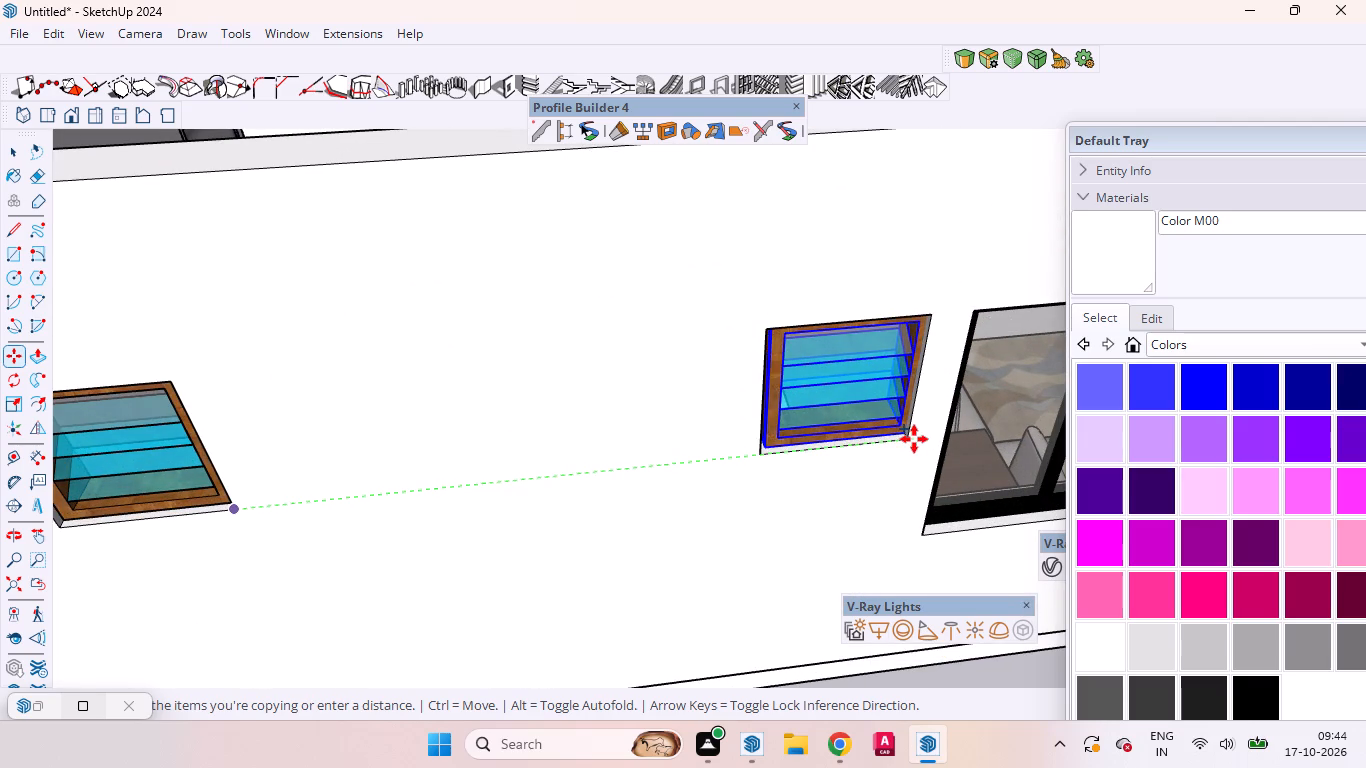
click(905, 439)
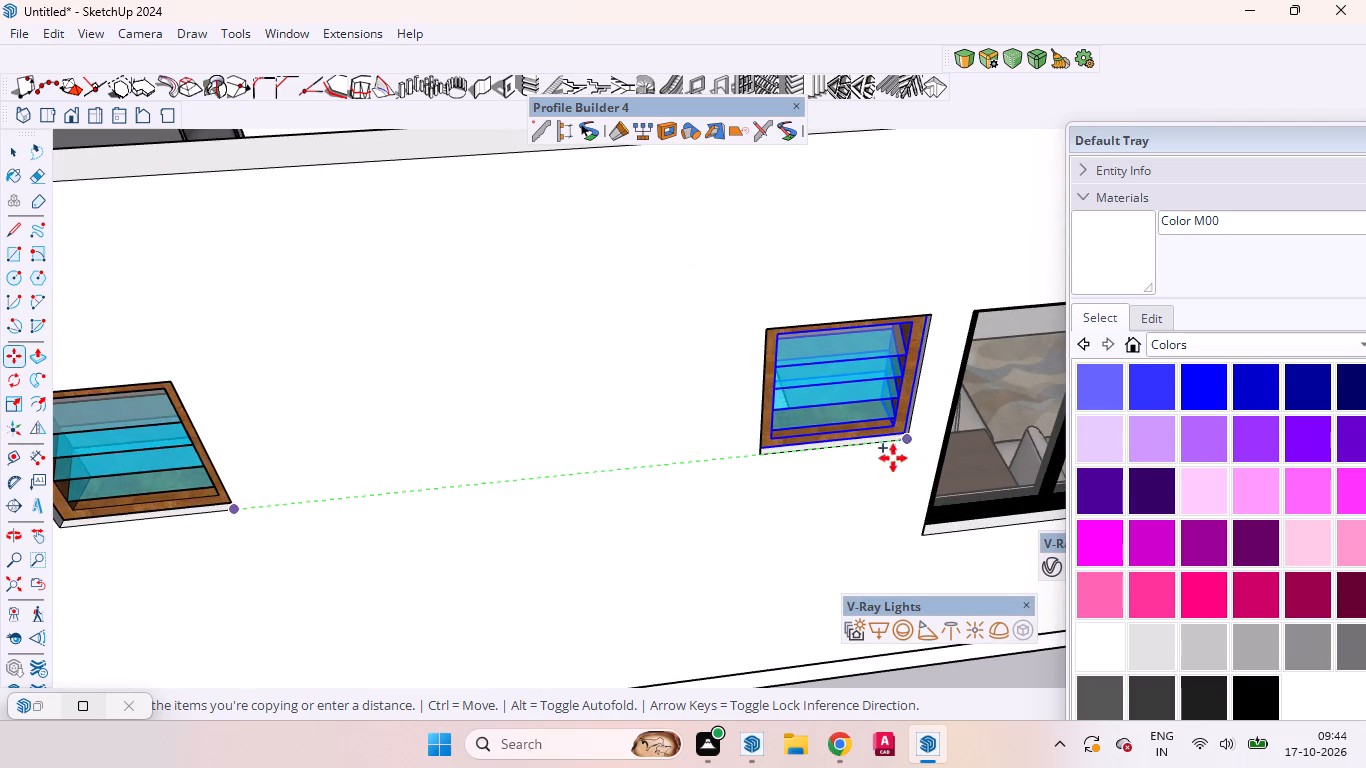
key(space)
scroll(694, 501, down, 18)
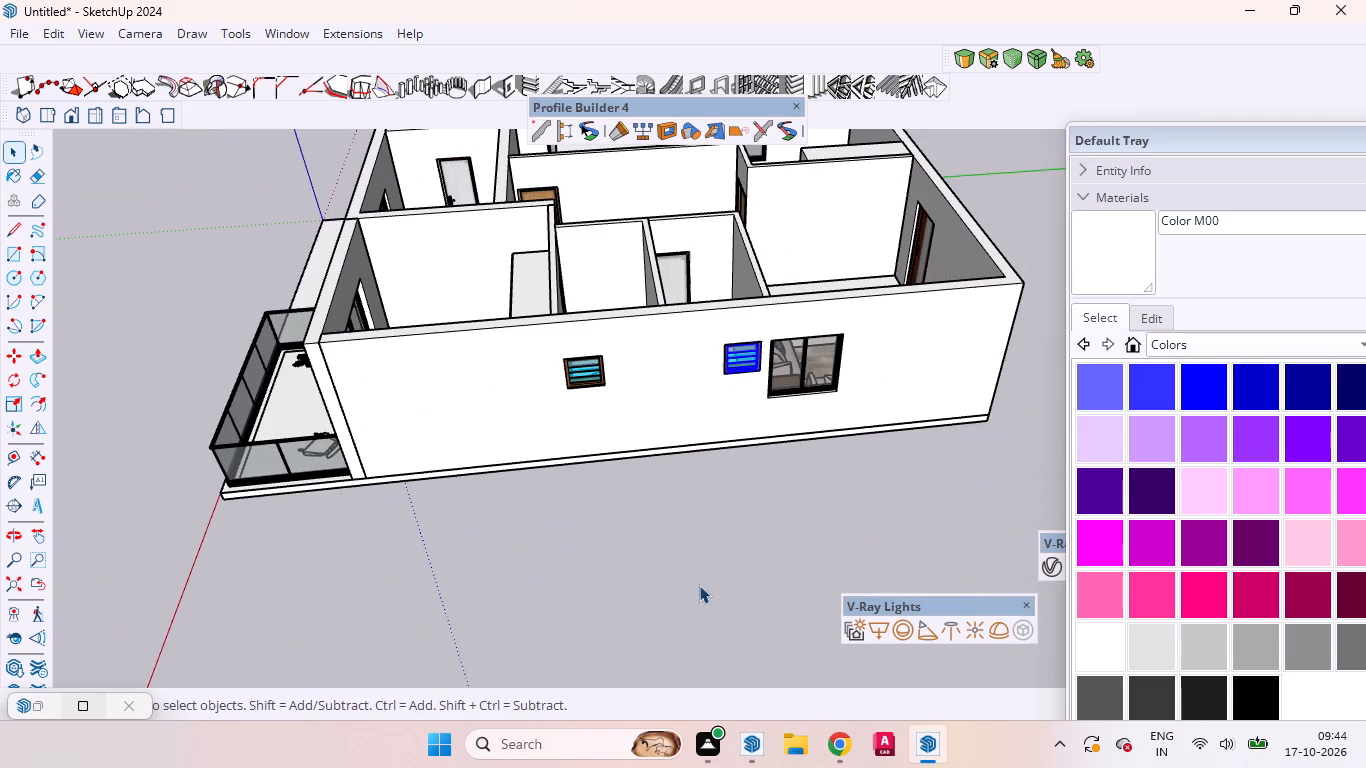
click(692, 590)
Examine the house's interior from above, including the bedrooms, bathrooms, dining area, kitchen and balcony side.
middle_drag(587, 487, 1138, 423)
scroll(1108, 425, up, 4)
middle_drag(571, 378, 880, 505)
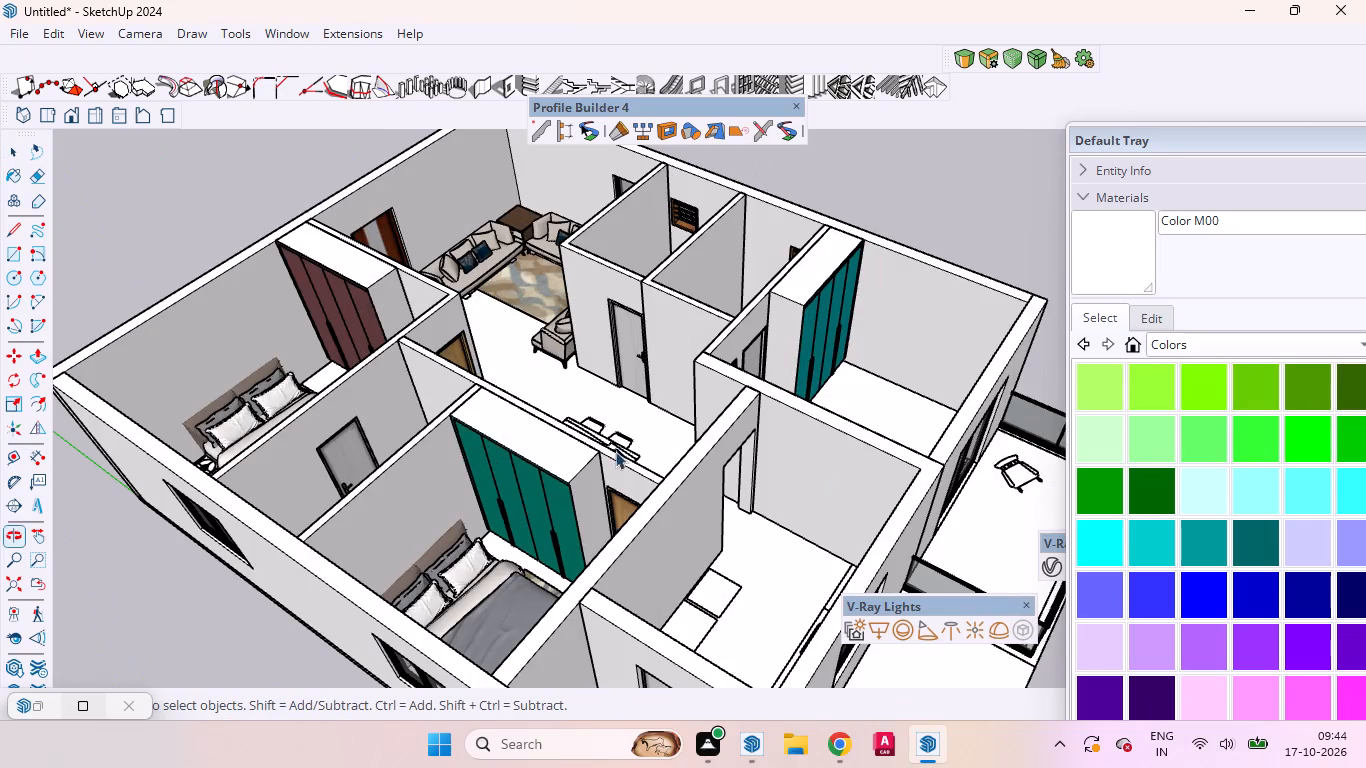
scroll(613, 443, up, 2)
scroll(613, 452, down, 2)
scroll(613, 453, up, 3)
scroll(577, 441, down, 6)
middle_drag(507, 464, 664, 415)
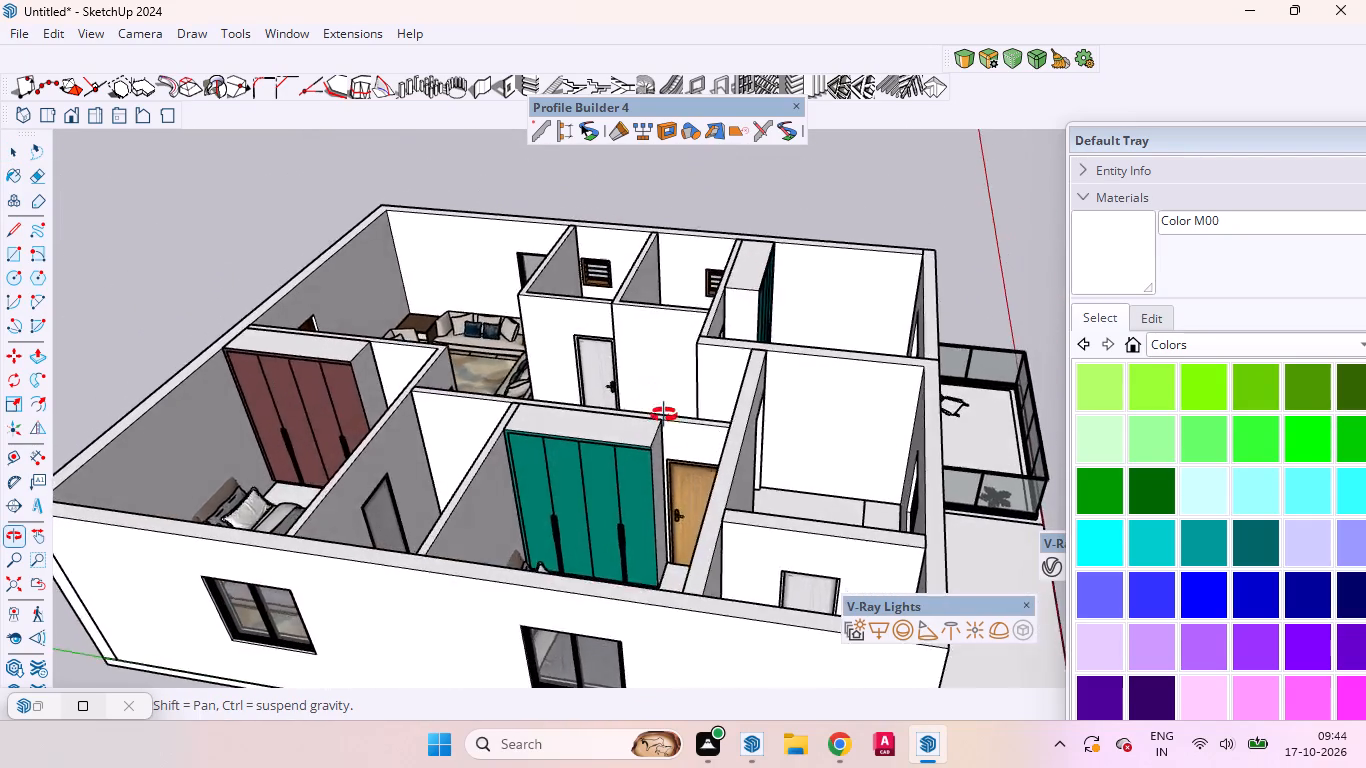
middle_drag(664, 415, 445, 557)
scroll(437, 536, up, 1)
scroll(487, 403, down, 1)
scroll(487, 401, up, 1)
scroll(487, 399, down, 4)
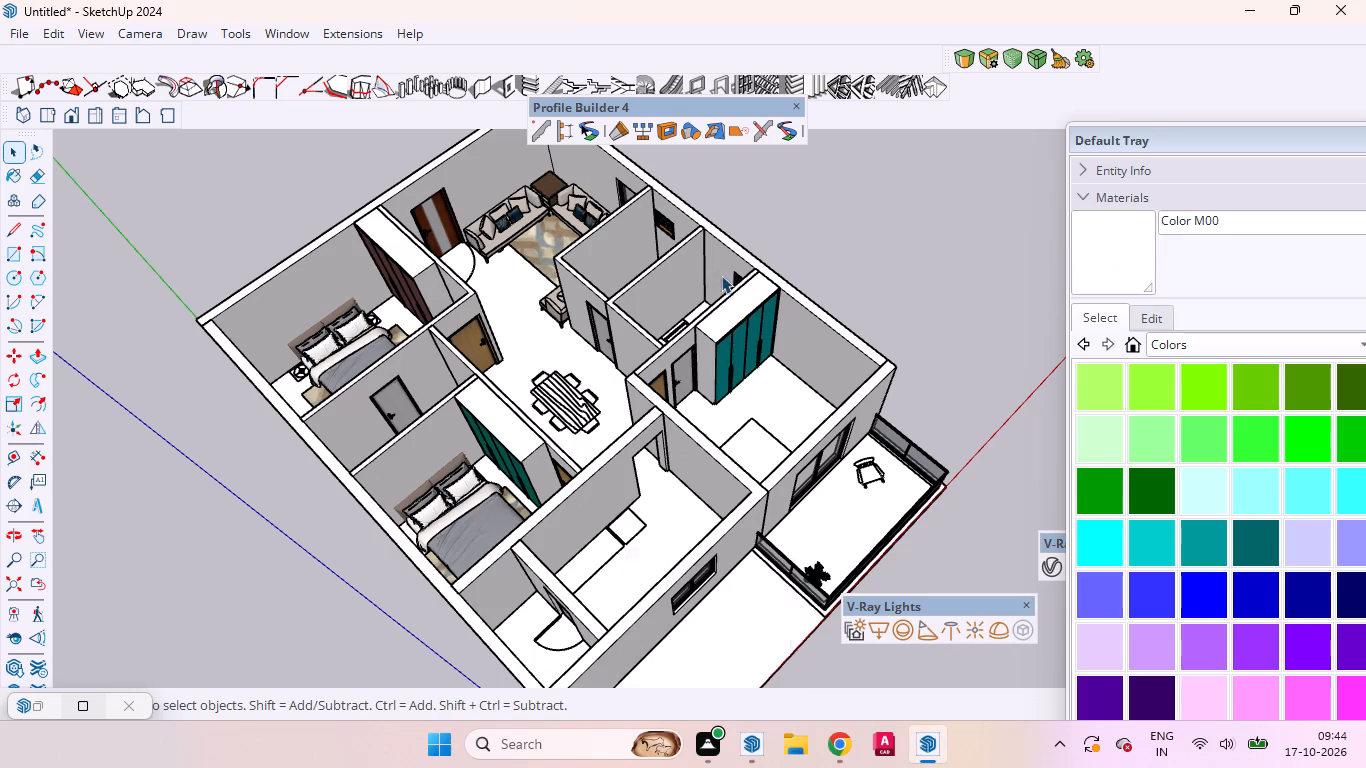
scroll(561, 351, down, 2)
scroll(569, 355, up, 1)
scroll(570, 355, down, 4)
middle_drag(661, 492, 1105, 586)
scroll(637, 455, down, 5)
scroll(637, 455, up, 8)
scroll(729, 503, down, 2)
scroll(729, 503, up, 4)
scroll(536, 417, down, 4)
scroll(527, 417, up, 1)
scroll(526, 417, down, 5)
middle_drag(591, 482, 943, 418)
scroll(856, 408, up, 1)
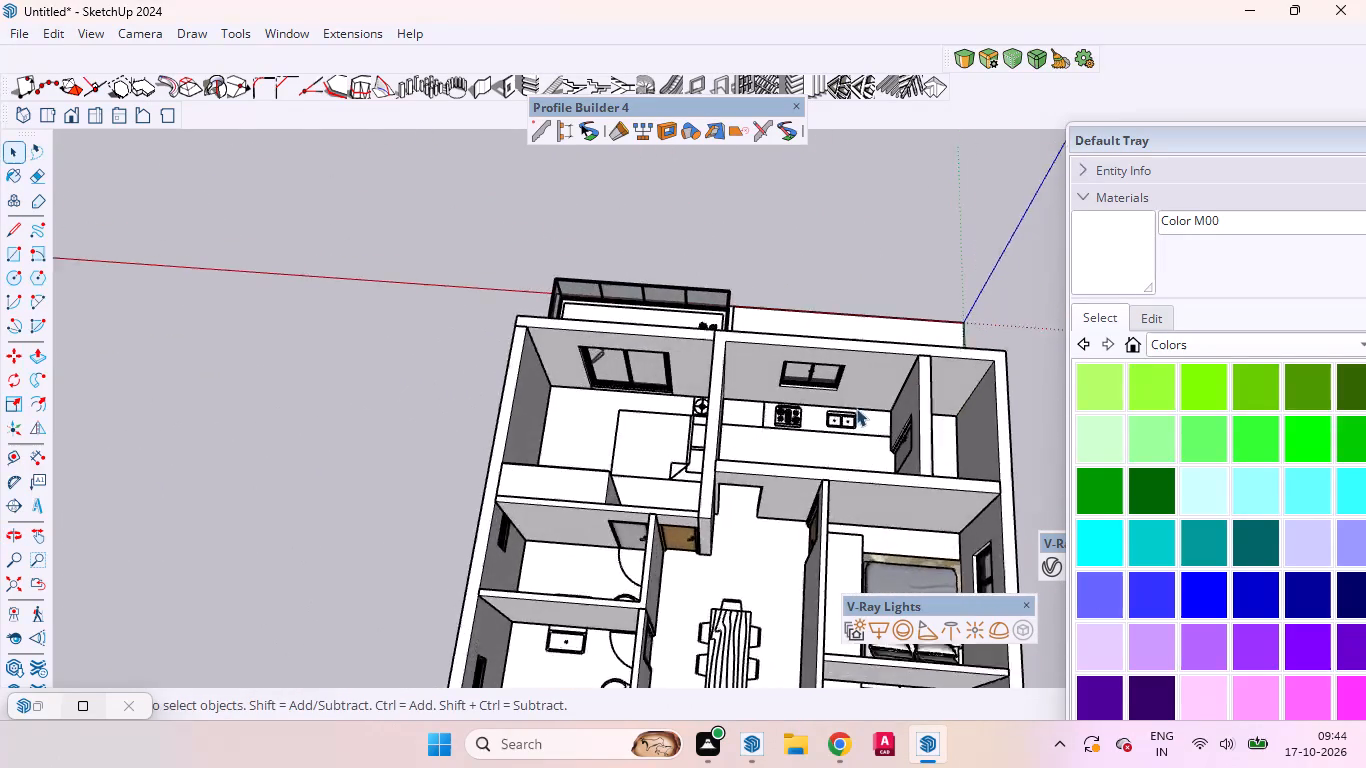
scroll(856, 408, up, 2)
scroll(856, 408, down, 1)
scroll(856, 408, up, 9)
scroll(711, 394, down, 5)
middle_drag(772, 439, 788, 477)
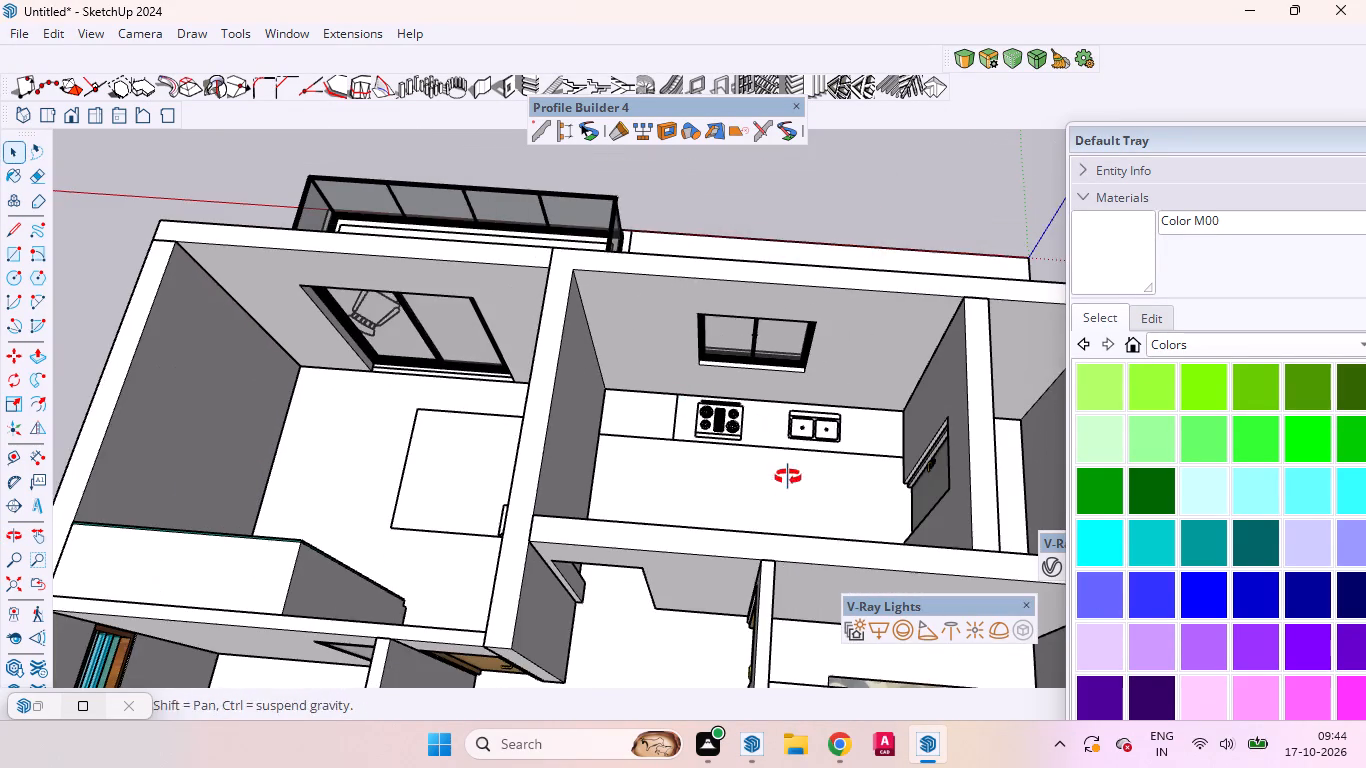
middle_drag(788, 477, 794, 495)
scroll(789, 484, up, 1)
scroll(666, 383, down, 2)
scroll(647, 380, up, 1)
scroll(647, 380, down, 7)
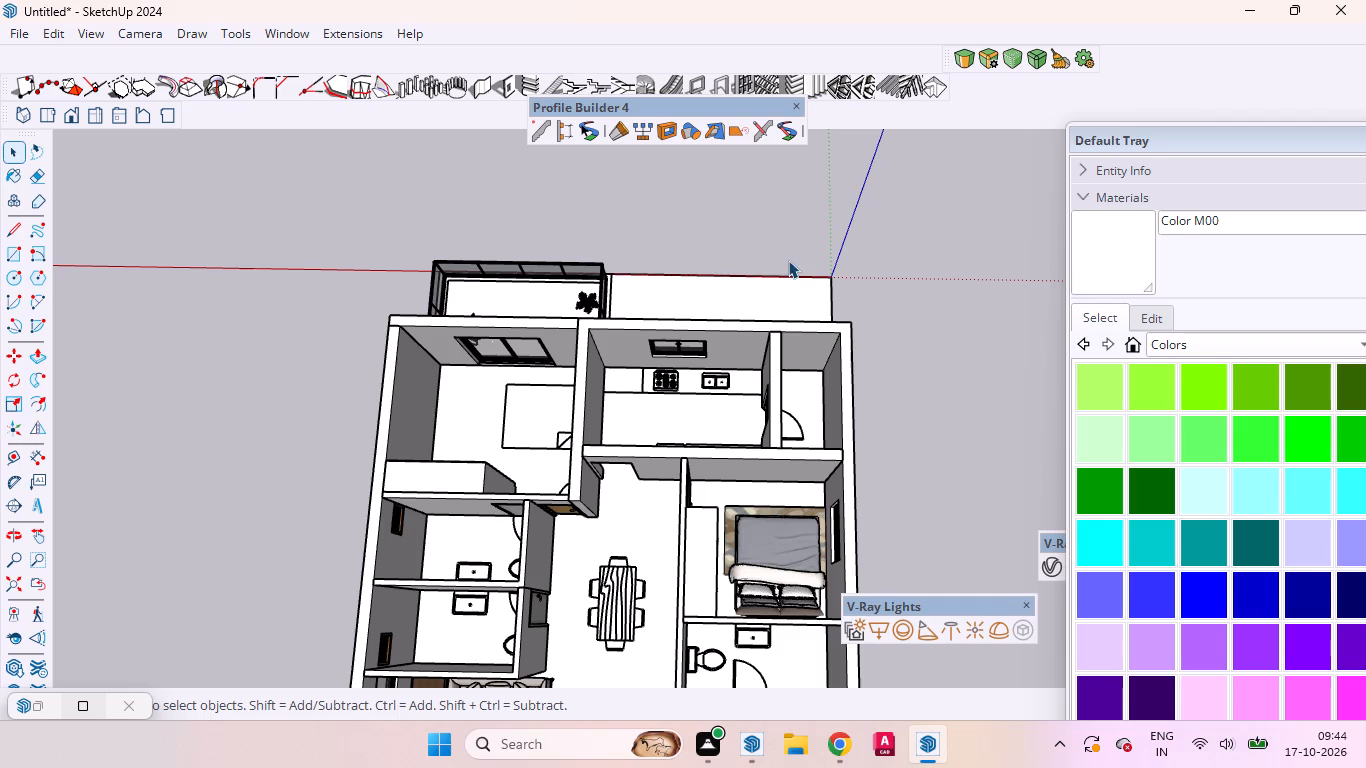
Create a new empty group for modelling the kitchen counter.
scroll(752, 356, up, 4)
middle_drag(718, 408, 741, 209)
scroll(674, 339, up, 7)
scroll(661, 365, down, 1)
scroll(661, 371, up, 2)
scroll(663, 377, down, 3)
middle_drag(608, 407, 779, 496)
scroll(672, 370, up, 1)
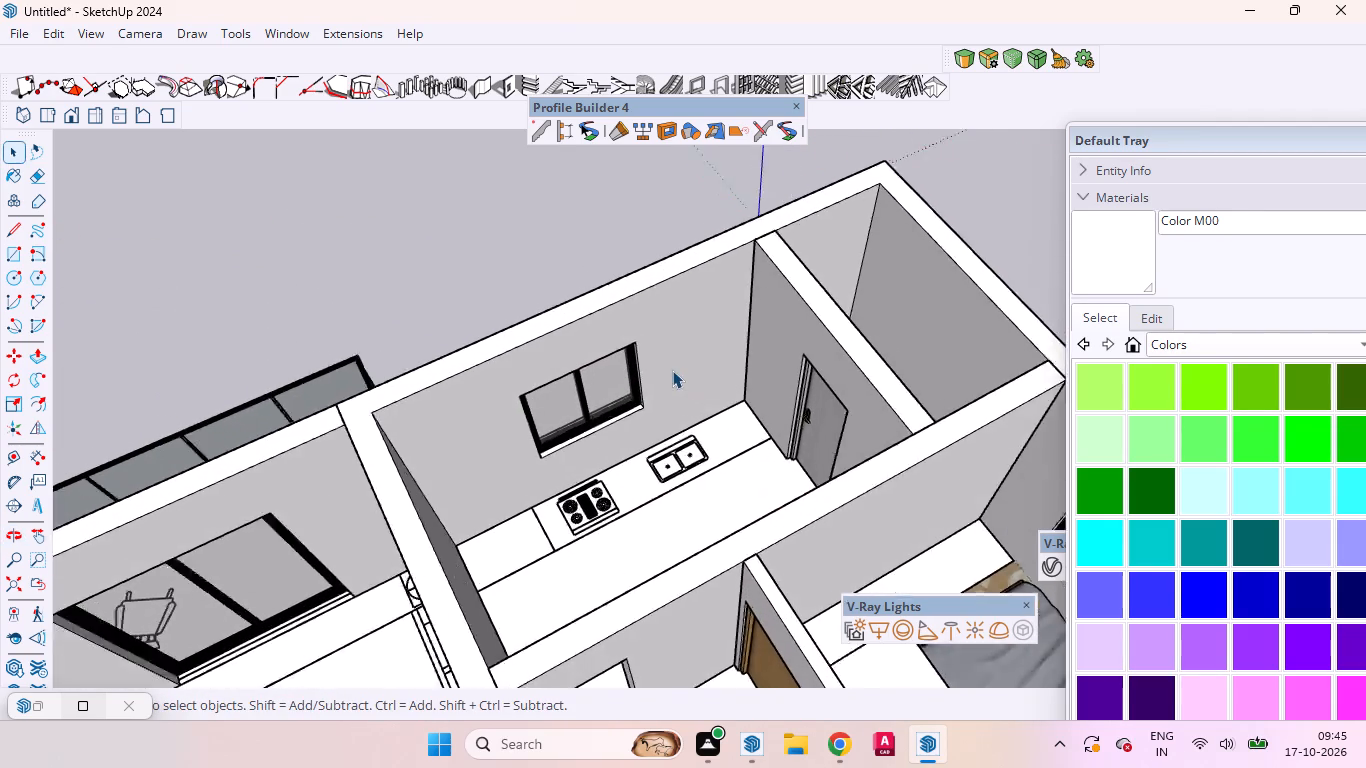
scroll(672, 370, up, 3)
middle_drag(677, 385, 545, 300)
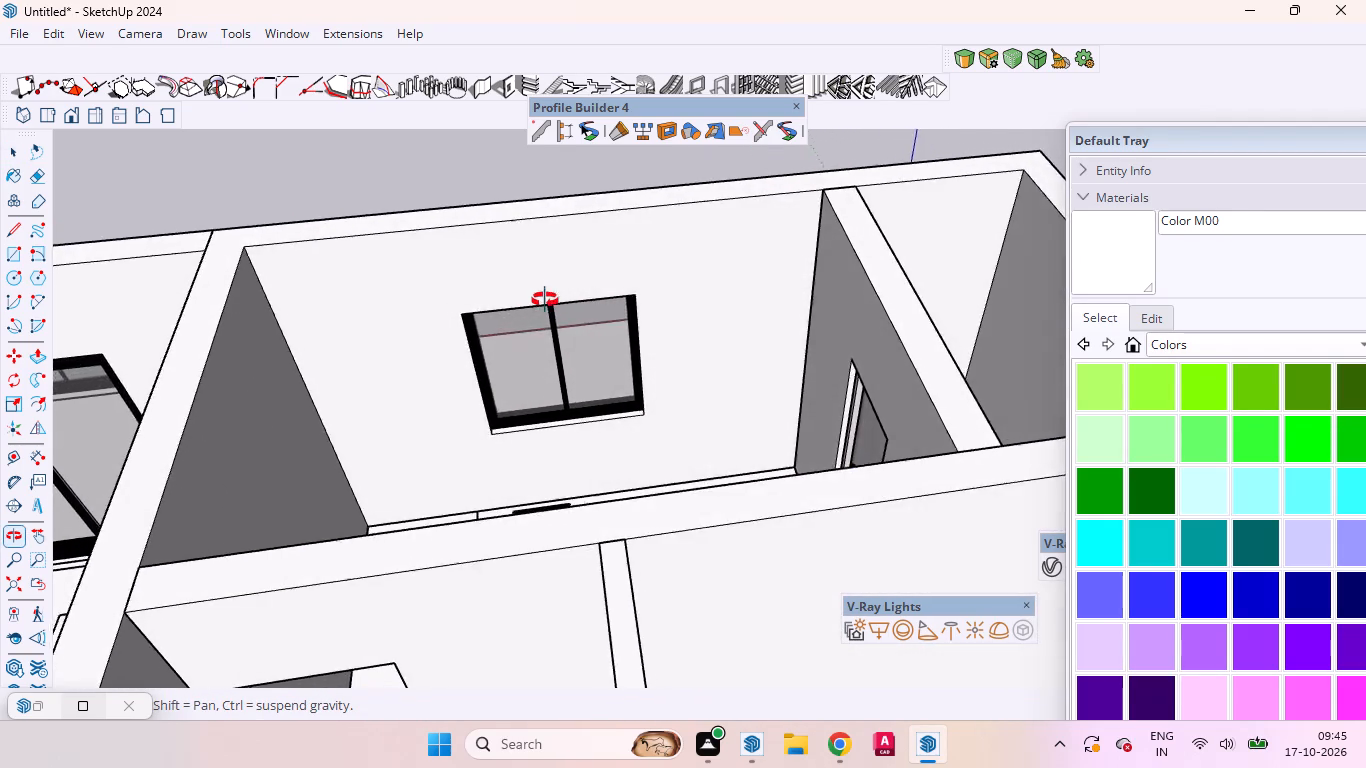
middle_drag(545, 300, 532, 395)
scroll(554, 436, down, 11)
right_click(555, 269)
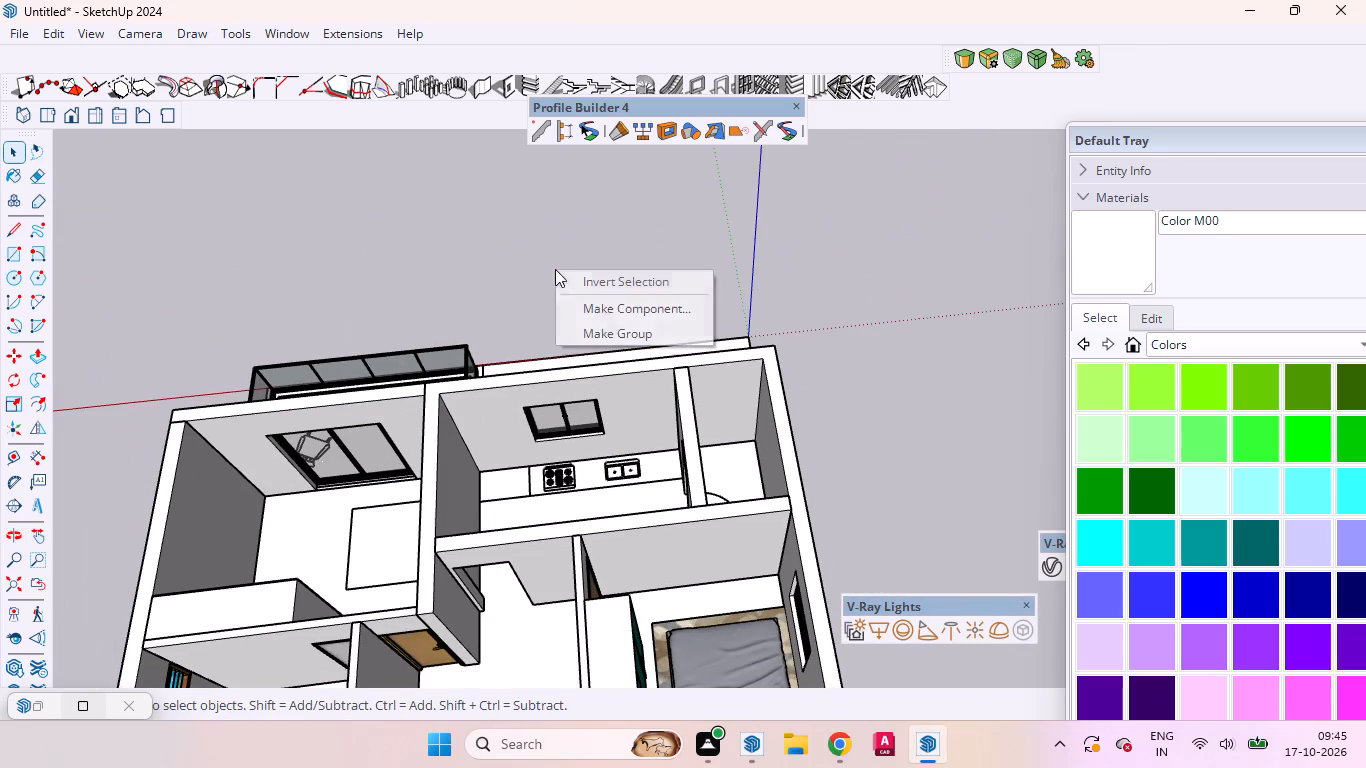
click(630, 342)
Draw a rectangle about 2' deep over the full counter outline along the kitchen's window wall, corner to corner.
scroll(574, 449, up, 7)
scroll(574, 454, down, 1)
scroll(574, 454, up, 6)
middle_drag(601, 543, 577, 620)
scroll(577, 620, up, 1)
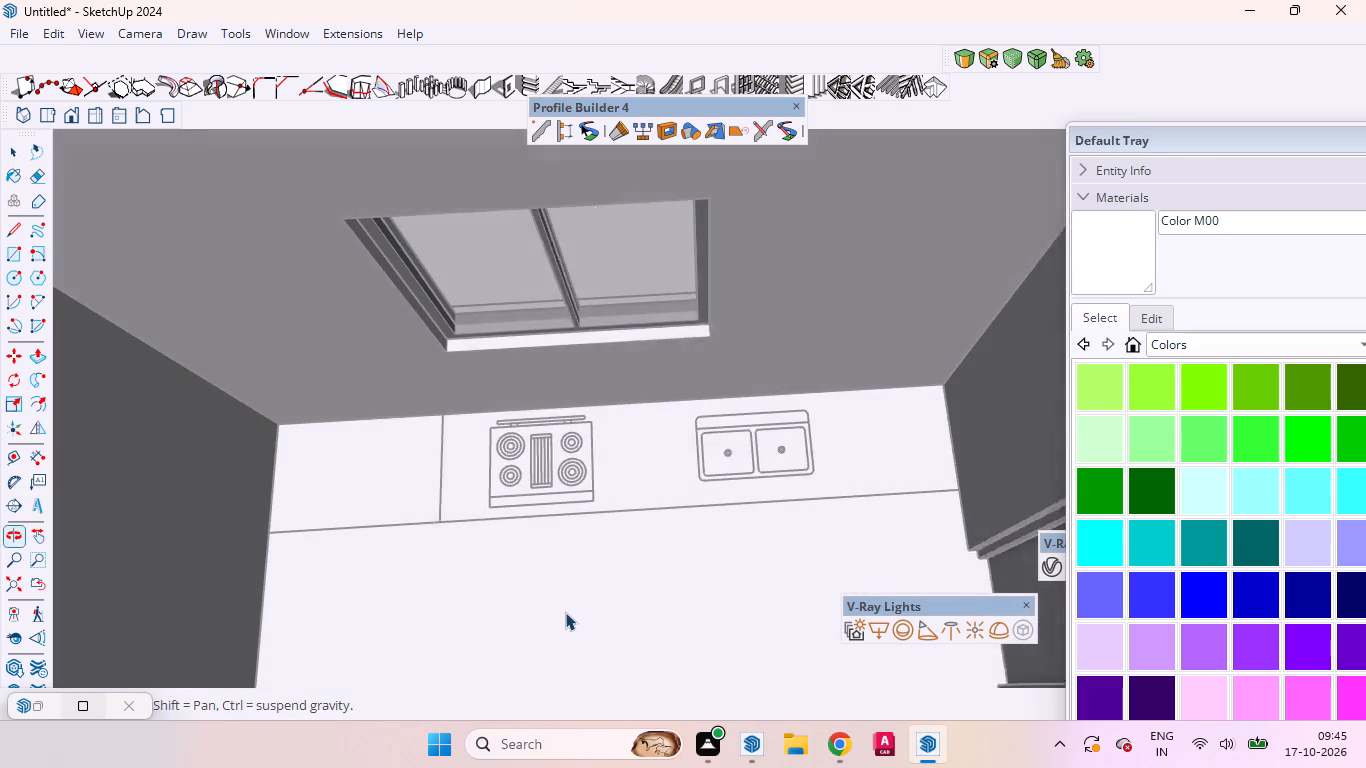
key(r)
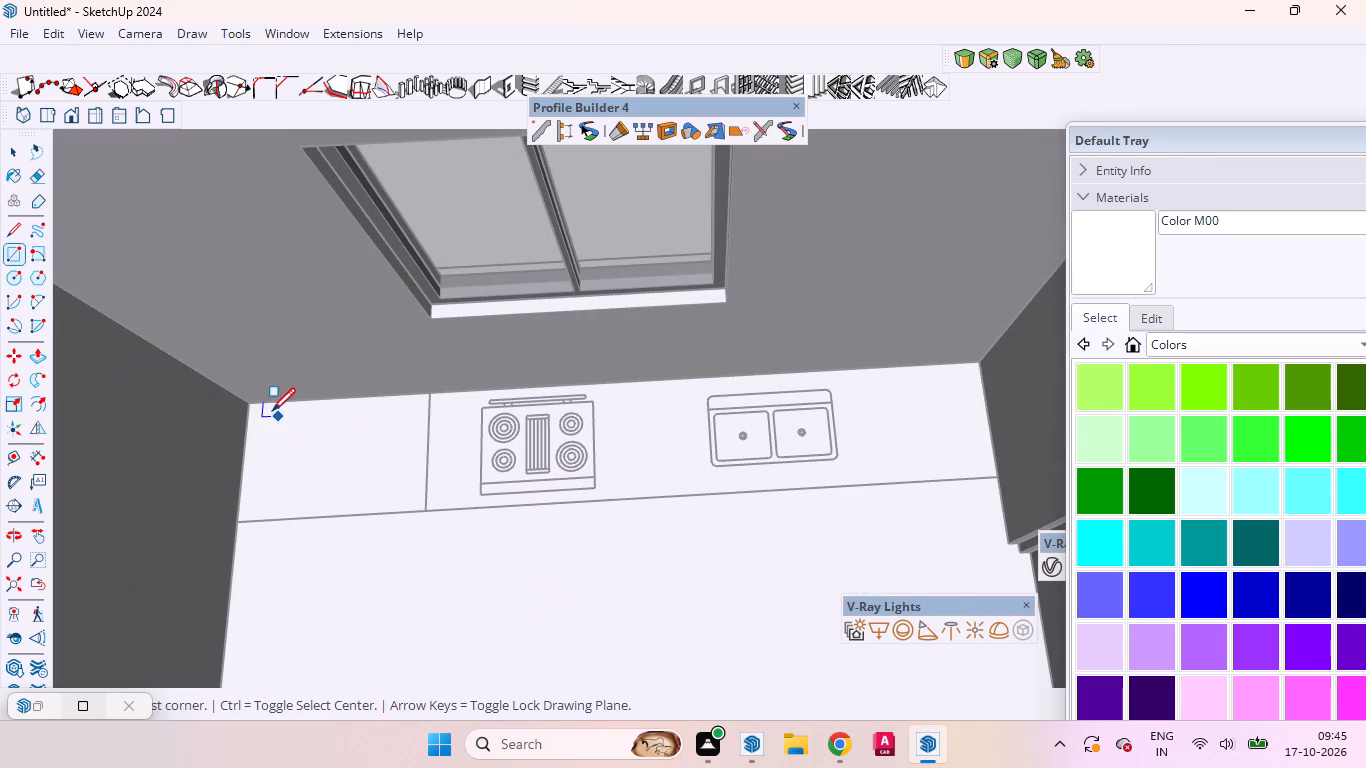
click(255, 400)
click(1000, 475)
Extrude the counter rectangle upward by 34 inches and close the group.
key(p)
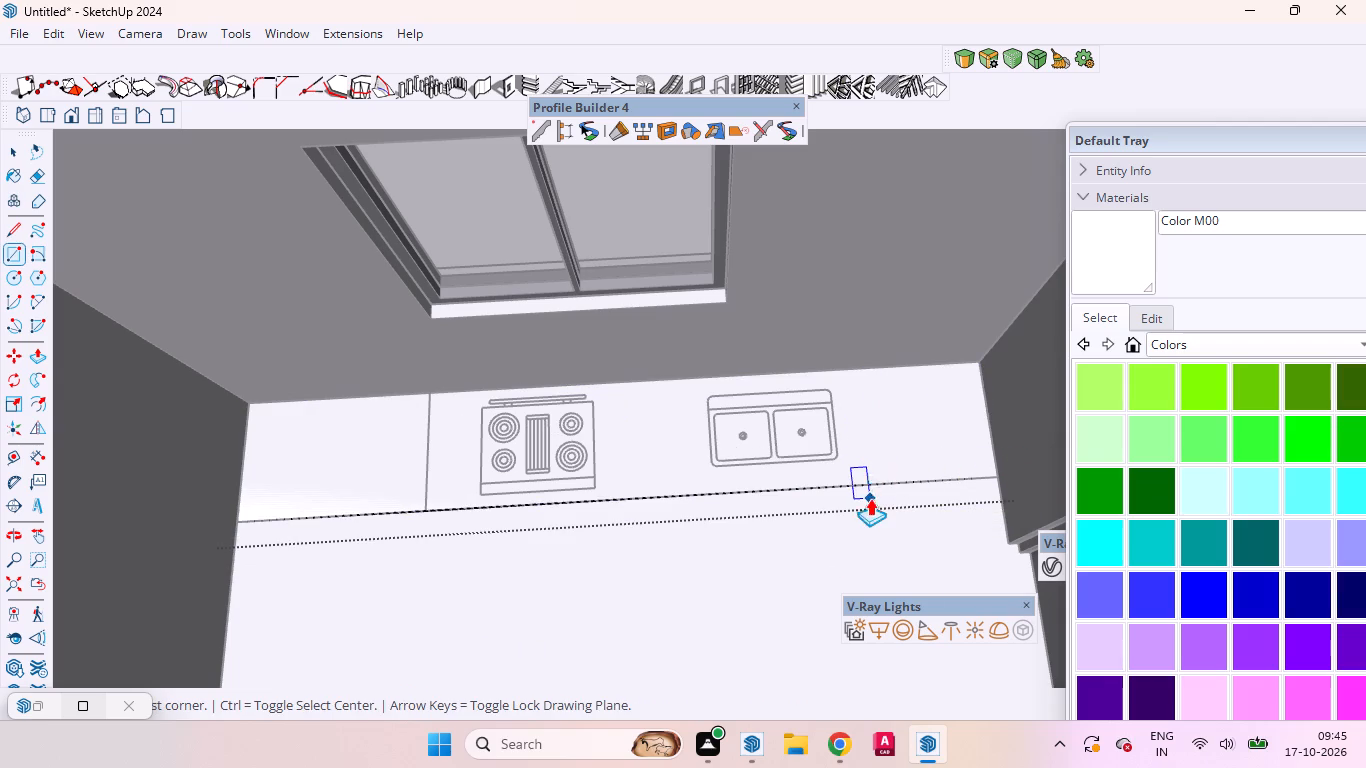
drag(889, 457, 905, 423)
text(34)
key(Return)
key(space)
middle_drag(671, 380, 652, 182)
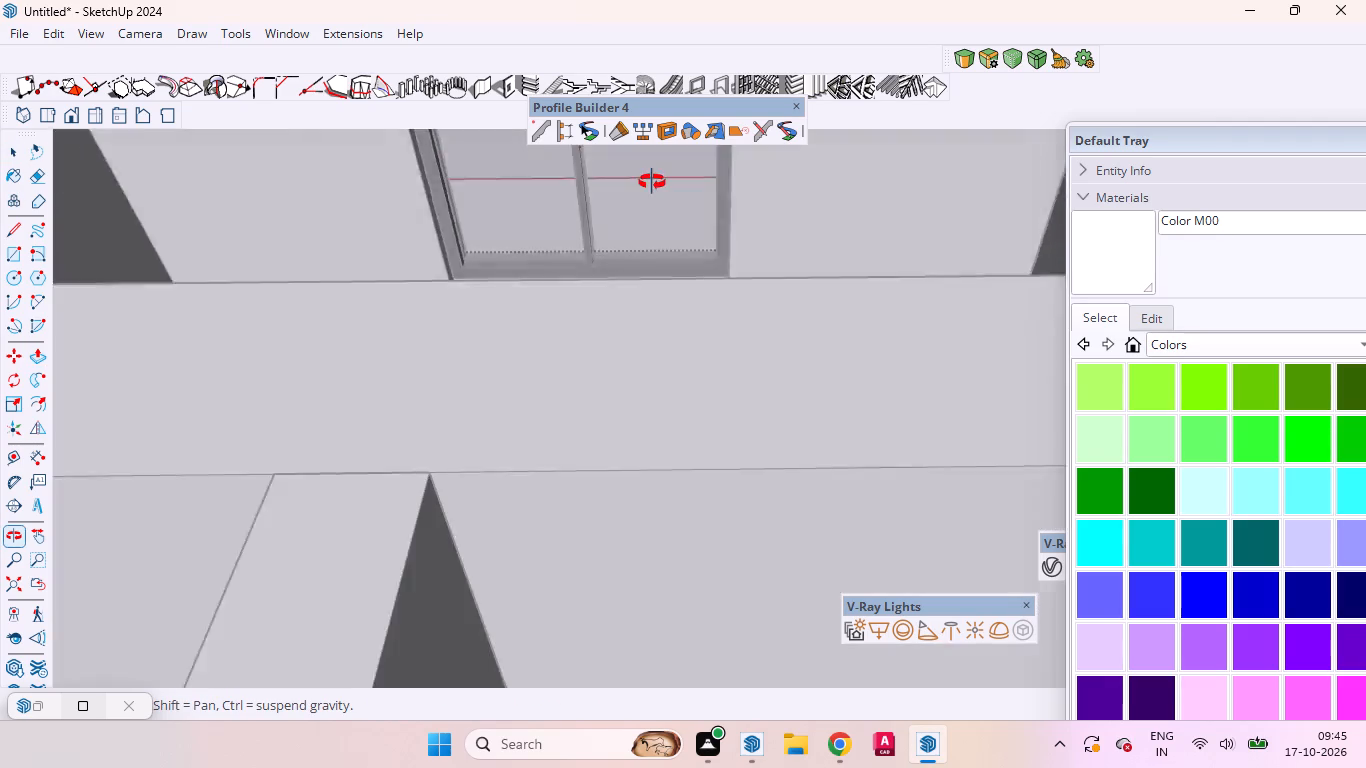
middle_drag(652, 182, 677, 270)
scroll(668, 270, up, 1)
scroll(676, 403, down, 7)
scroll(685, 425, up, 2)
scroll(685, 425, down, 4)
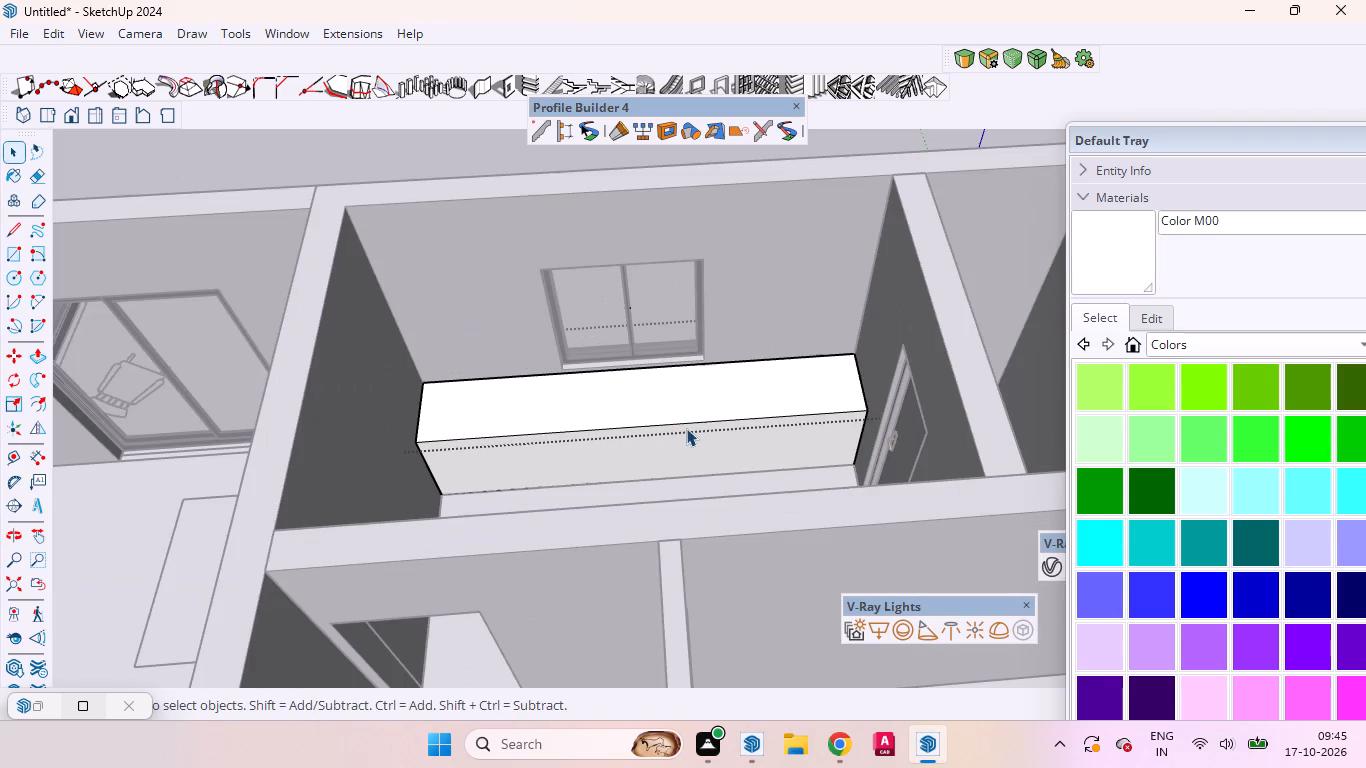
key(t)
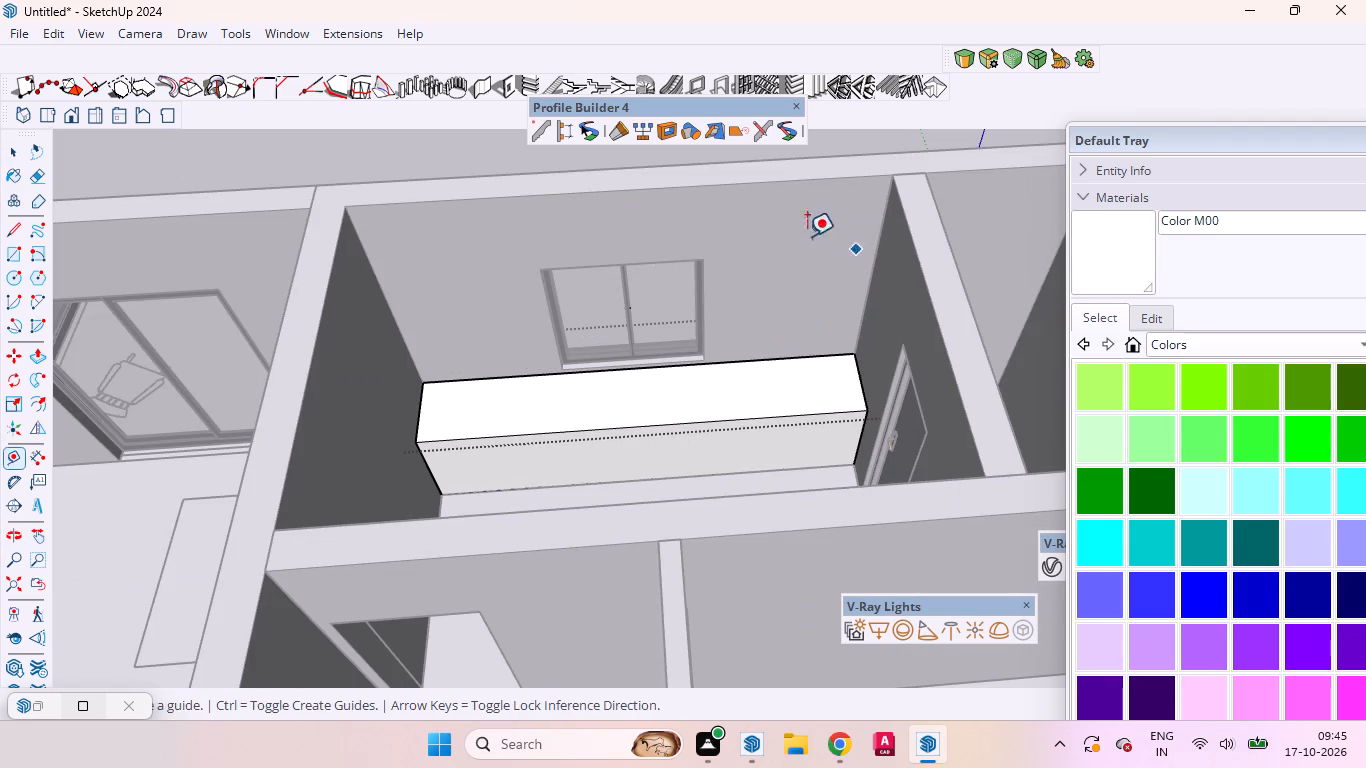
key(space)
click(478, 141)
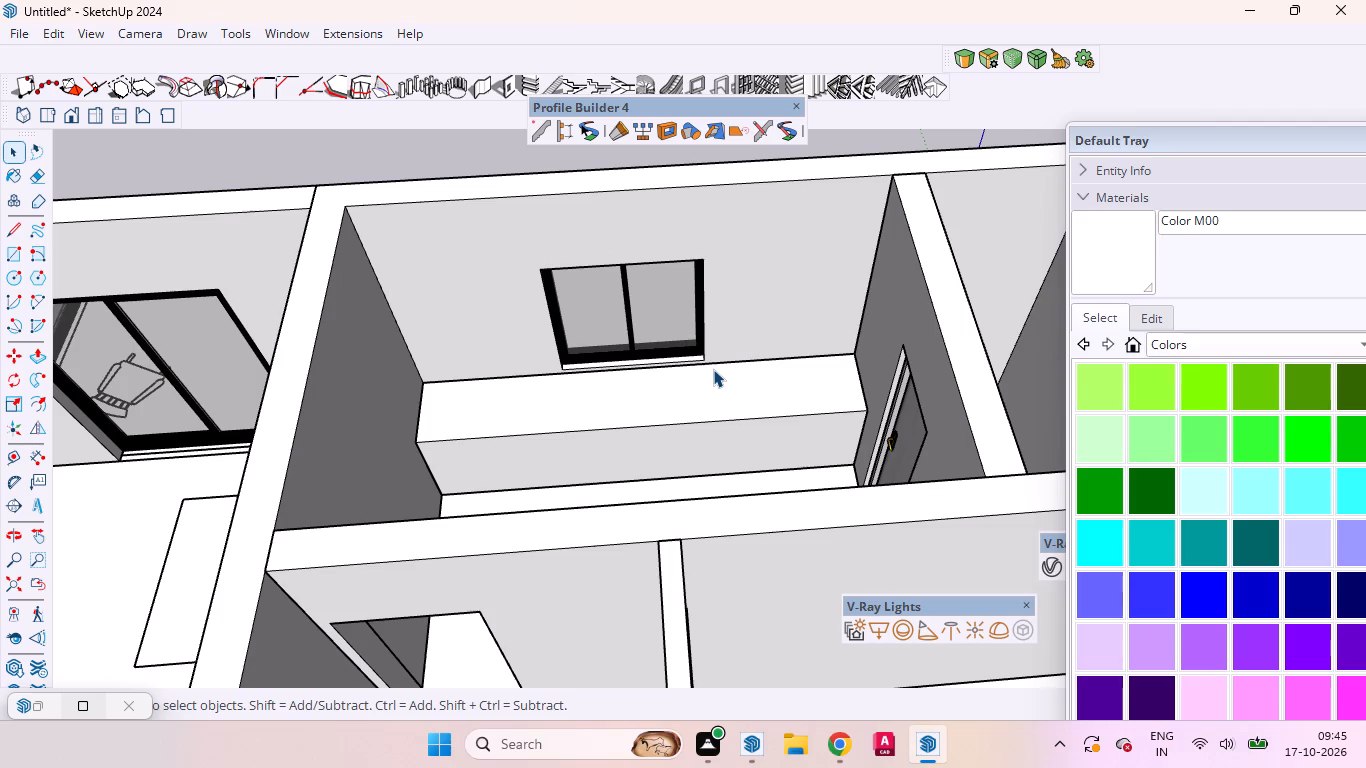
Place a horizontal guide on the window wall 24 inches above the counter top's back edge.
key(t)
click(770, 357)
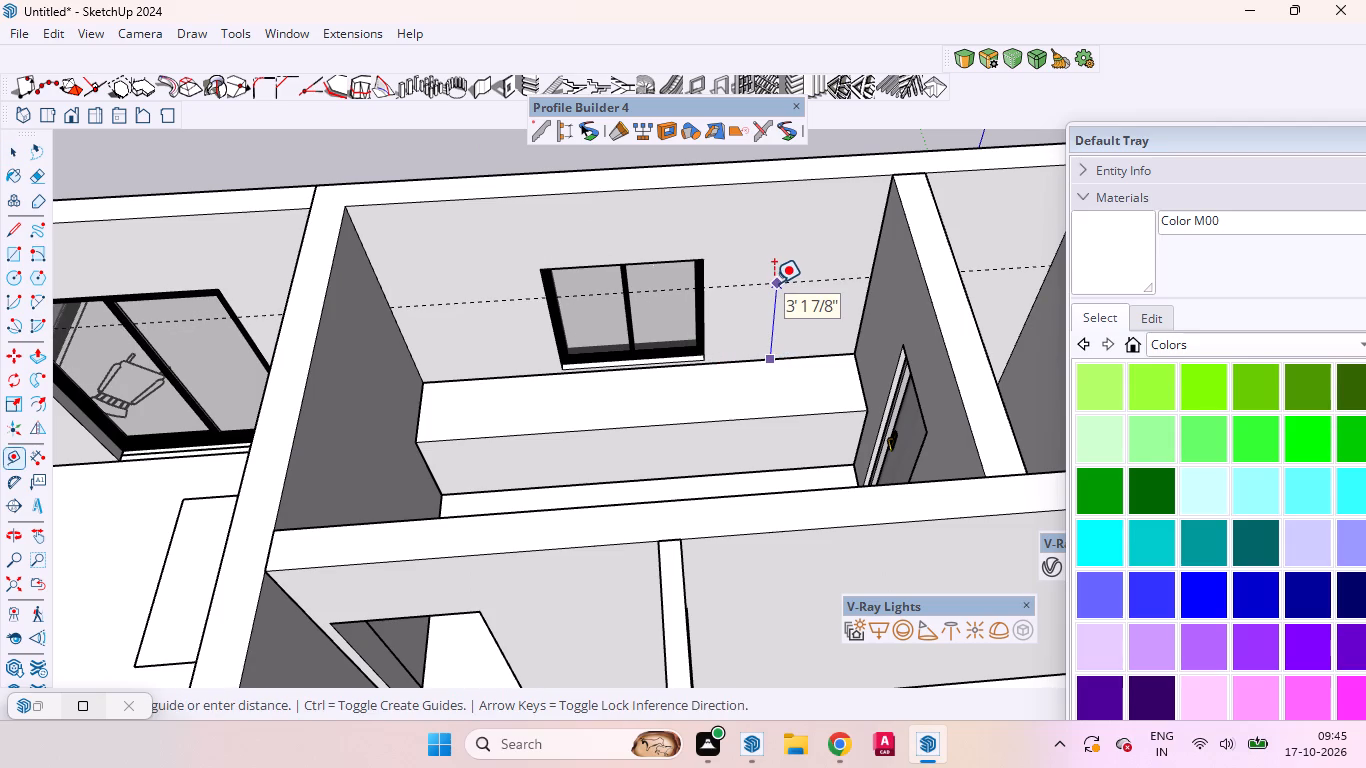
text(24)
key(Return)
key(space)
Check the counter top's depth at its end against the door-side wall.
middle_drag(707, 366, 762, 275)
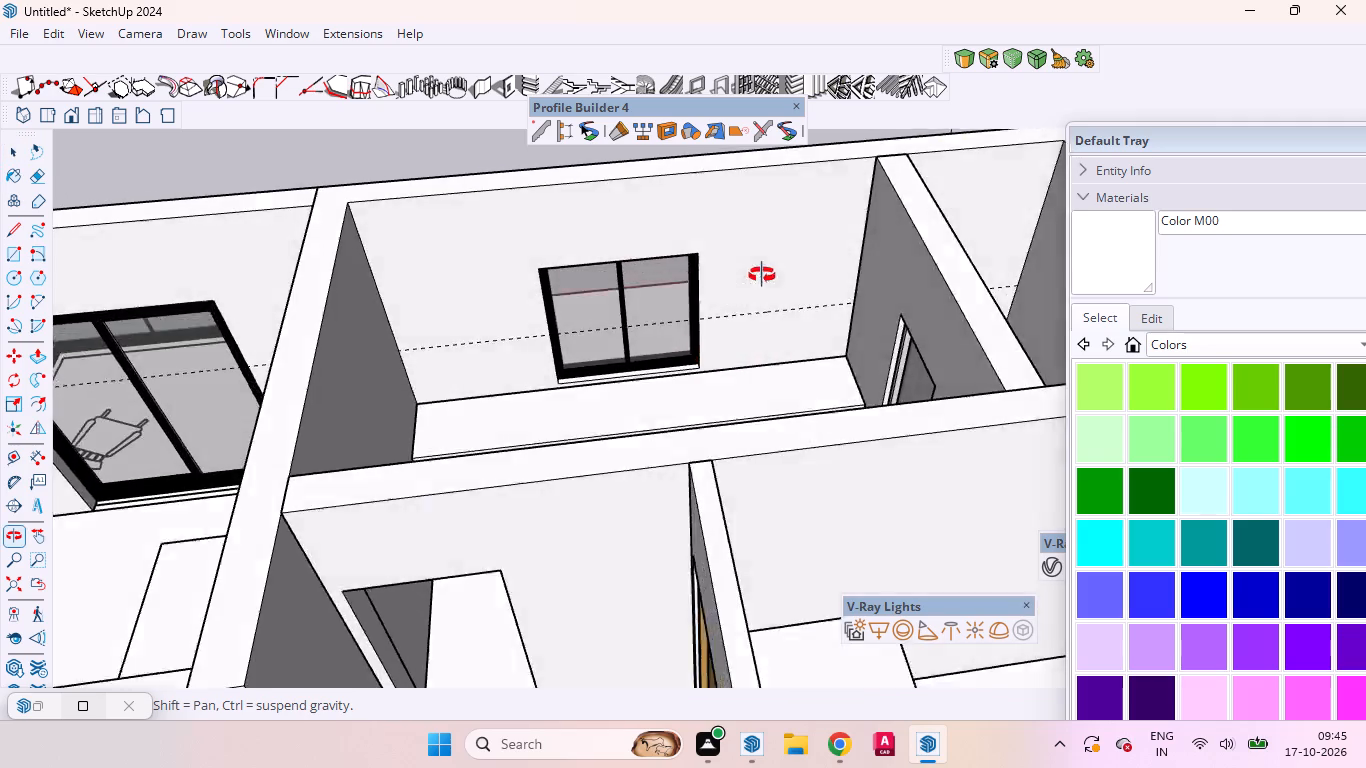
middle_drag(762, 275, 960, 332)
scroll(616, 319, up, 12)
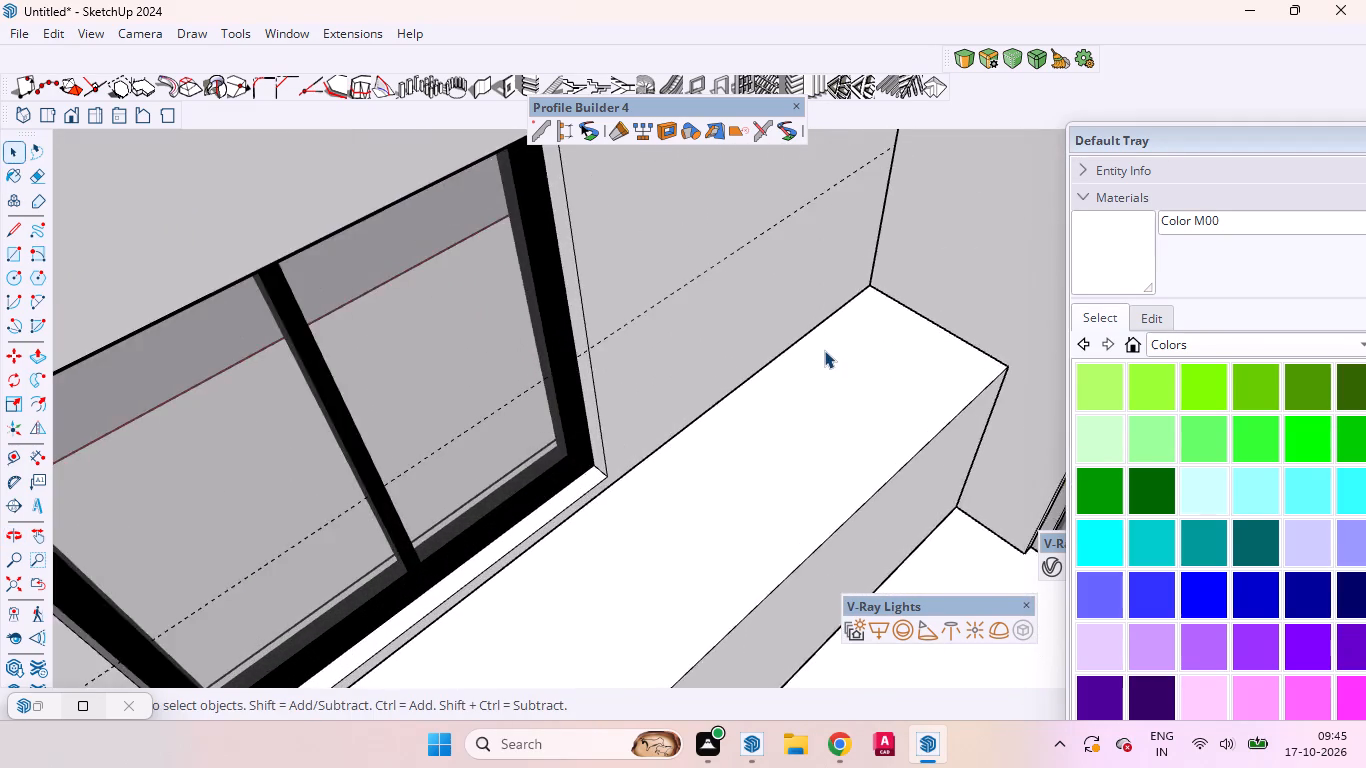
middle_drag(819, 357, 719, 357)
scroll(719, 357, up, 1)
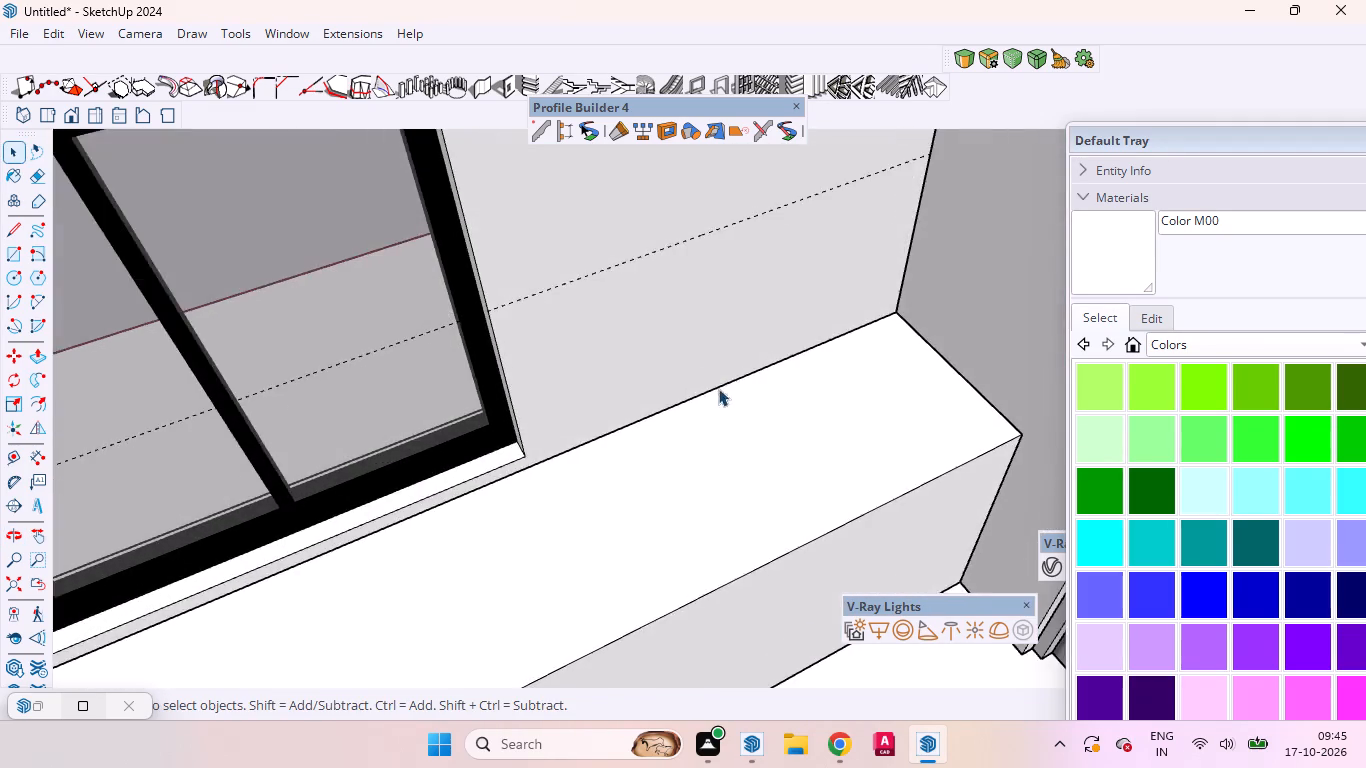
scroll(727, 428, down, 6)
scroll(714, 303, up, 4)
middle_drag(708, 345, 653, 265)
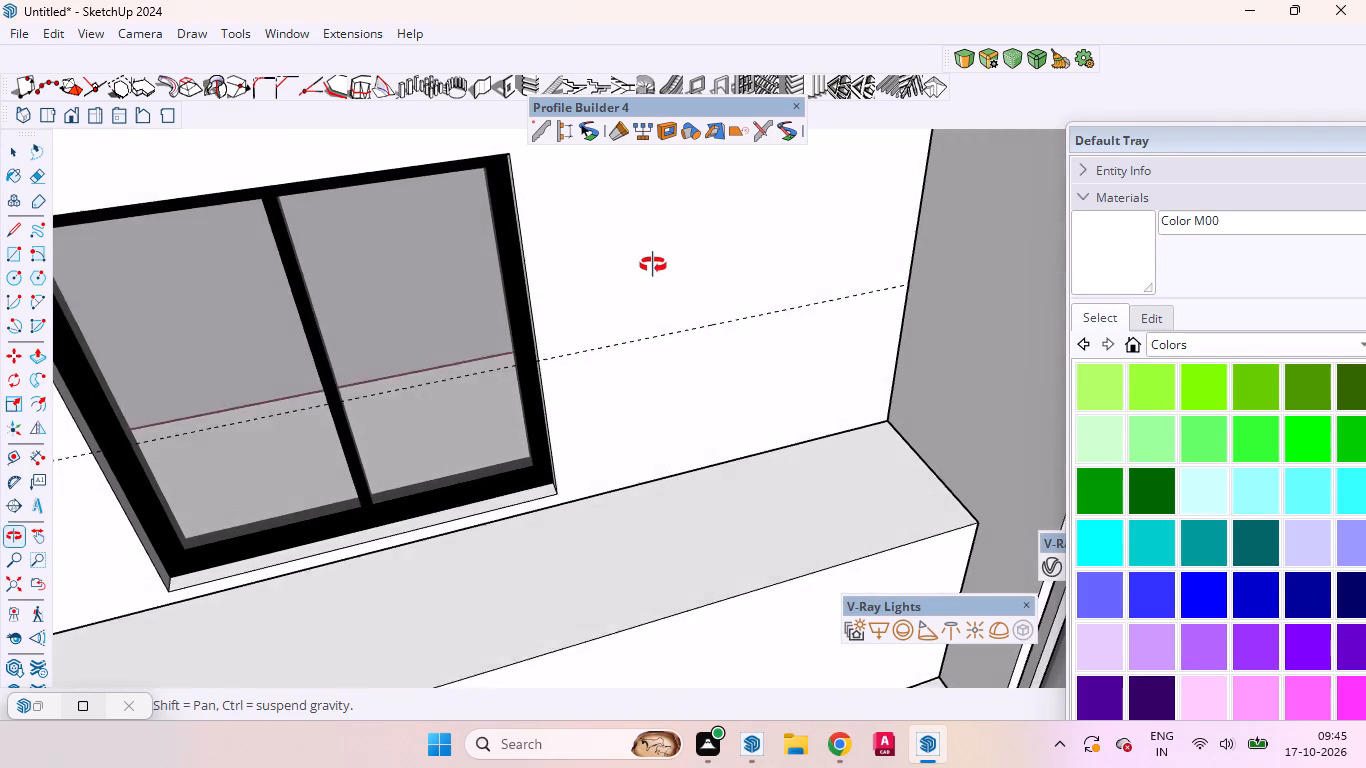
middle_drag(653, 265, 626, 264)
scroll(626, 264, up, 1)
scroll(733, 387, down, 5)
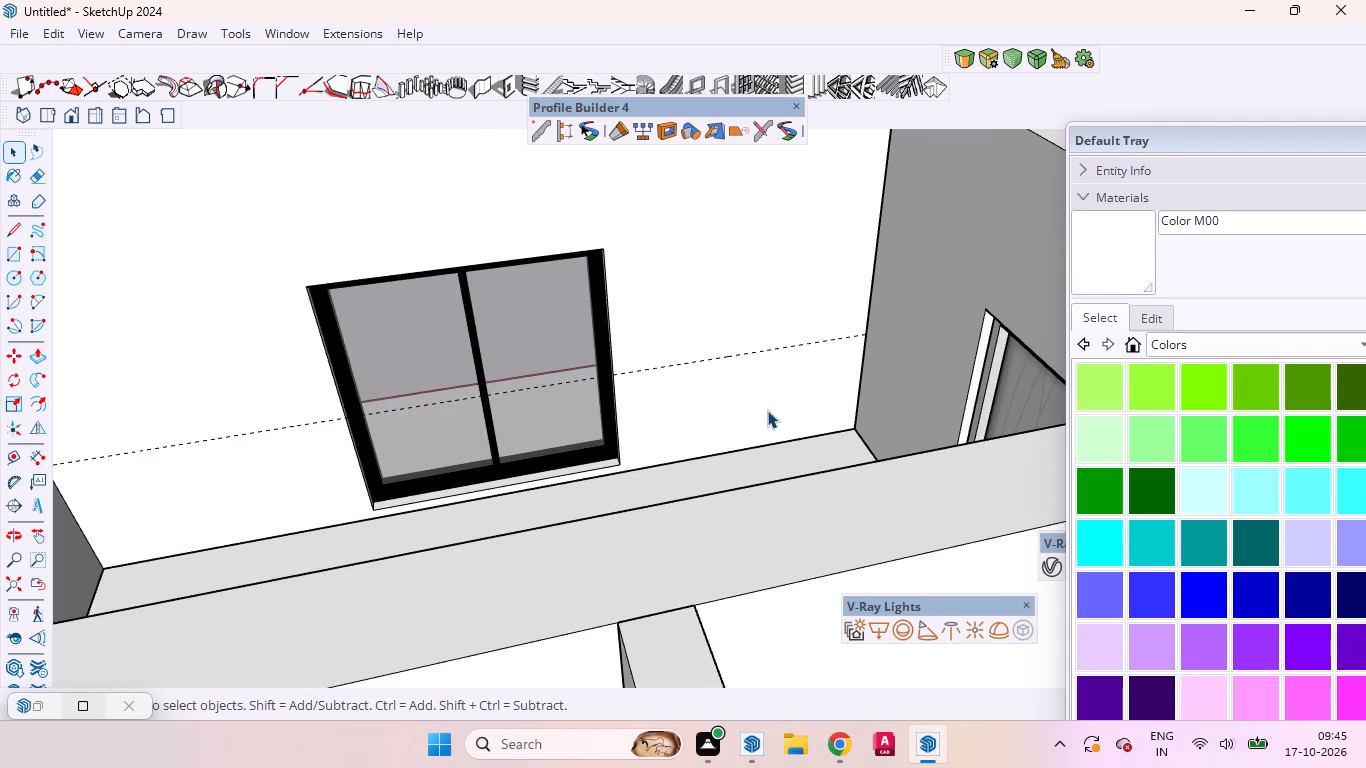
scroll(662, 386, up, 3)
middle_drag(666, 403, 720, 426)
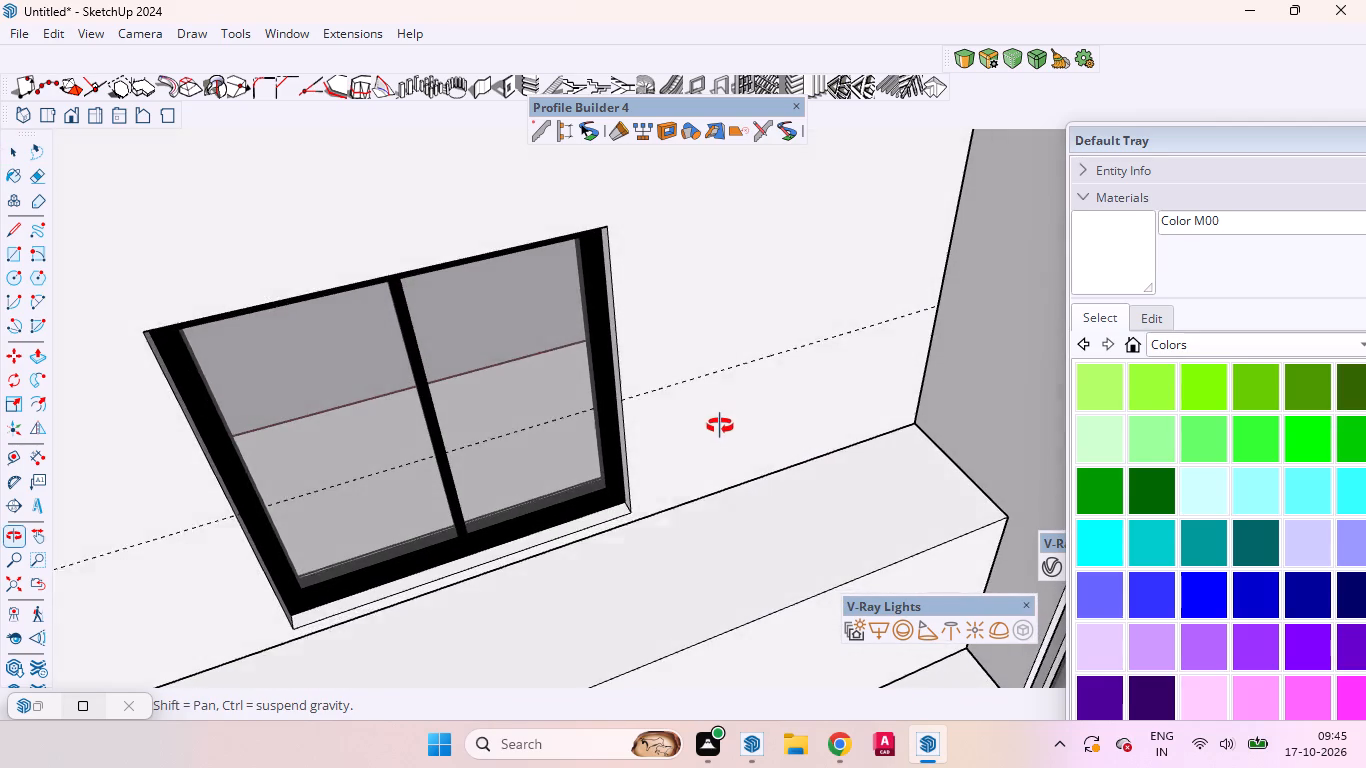
middle_drag(720, 426, 763, 457)
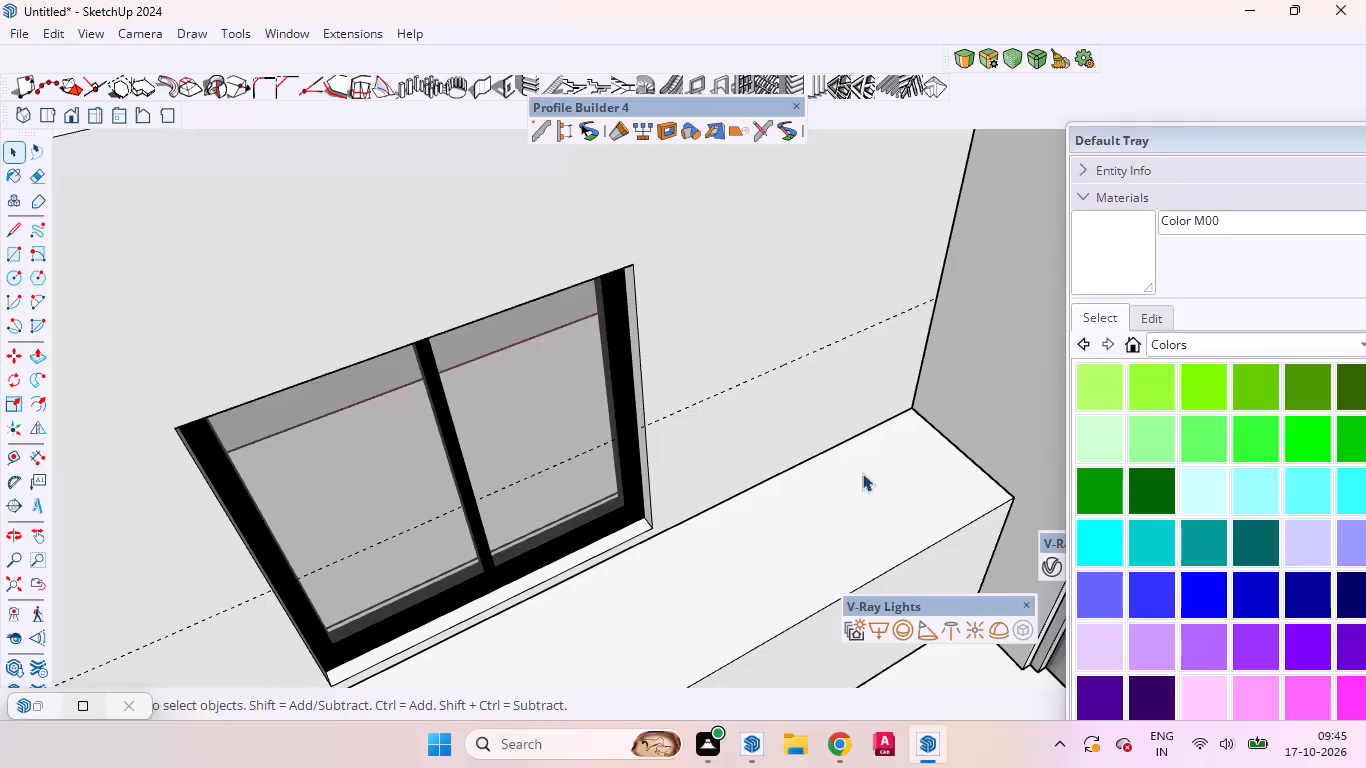
key(d)
click(910, 409)
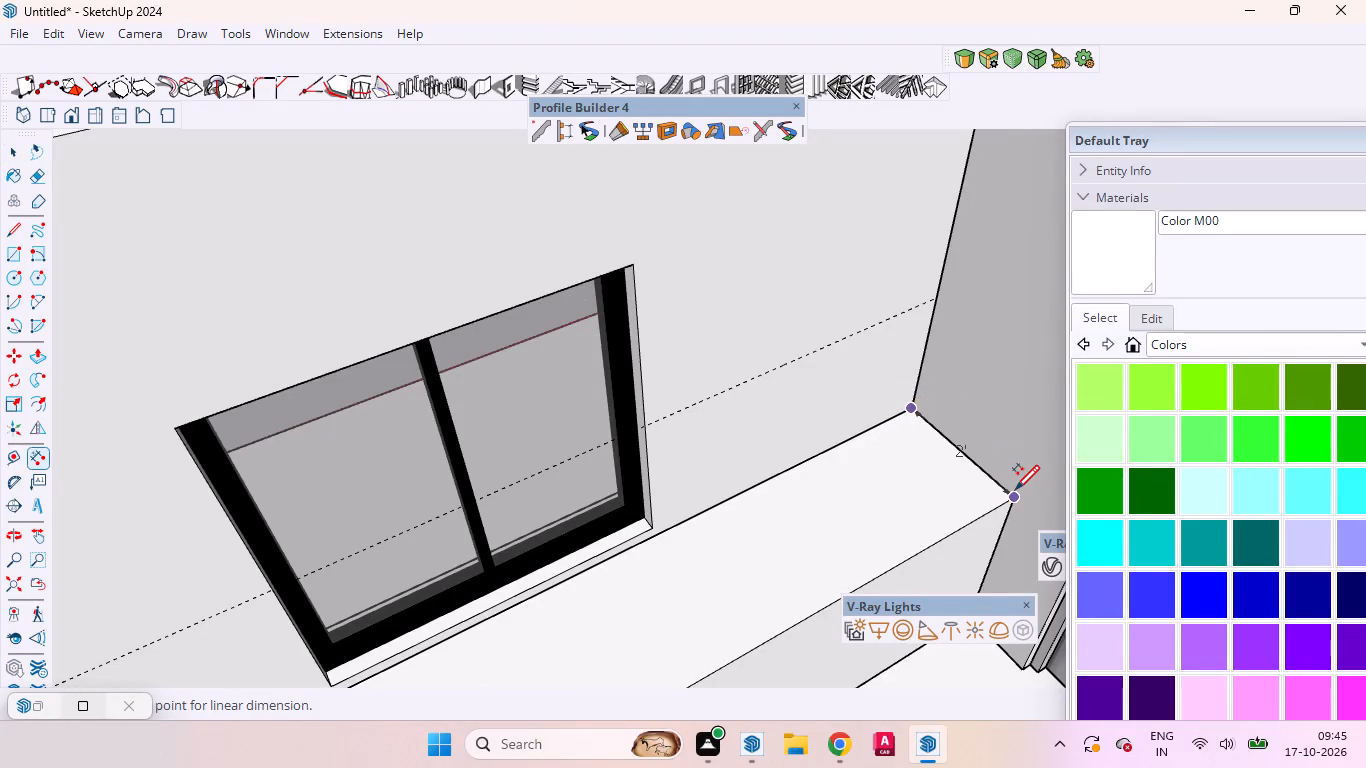
key(space)
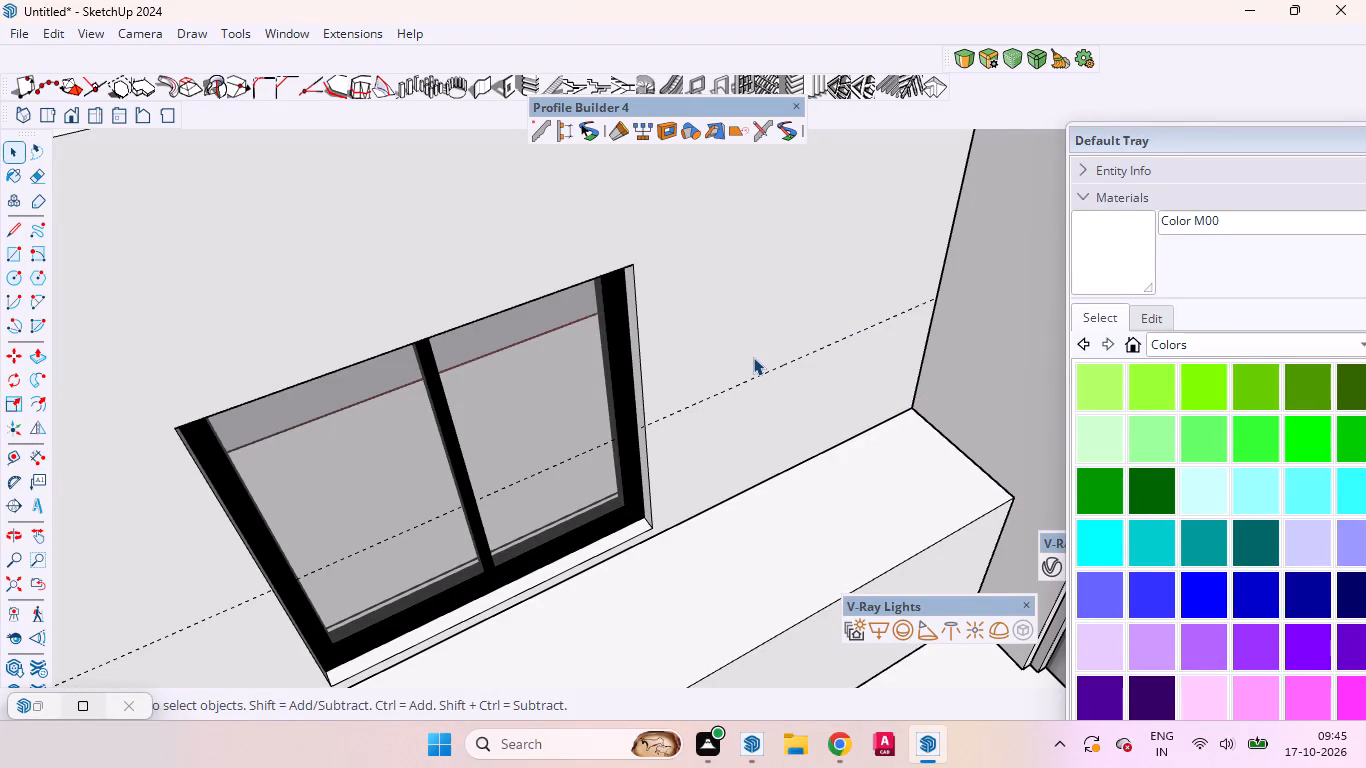
Place a second horizontal guide on the window wall about 2' 3" above the first one, just over the window's top.
key(t)
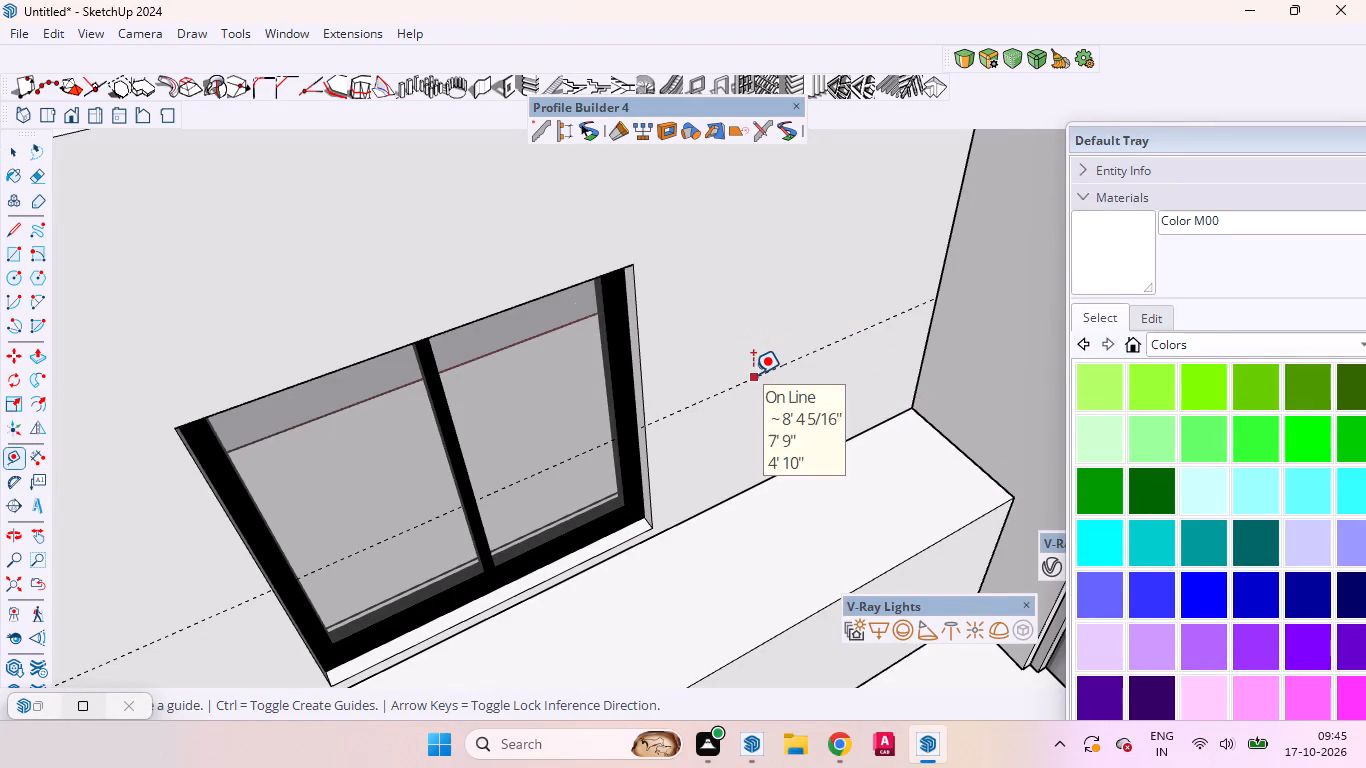
click(753, 374)
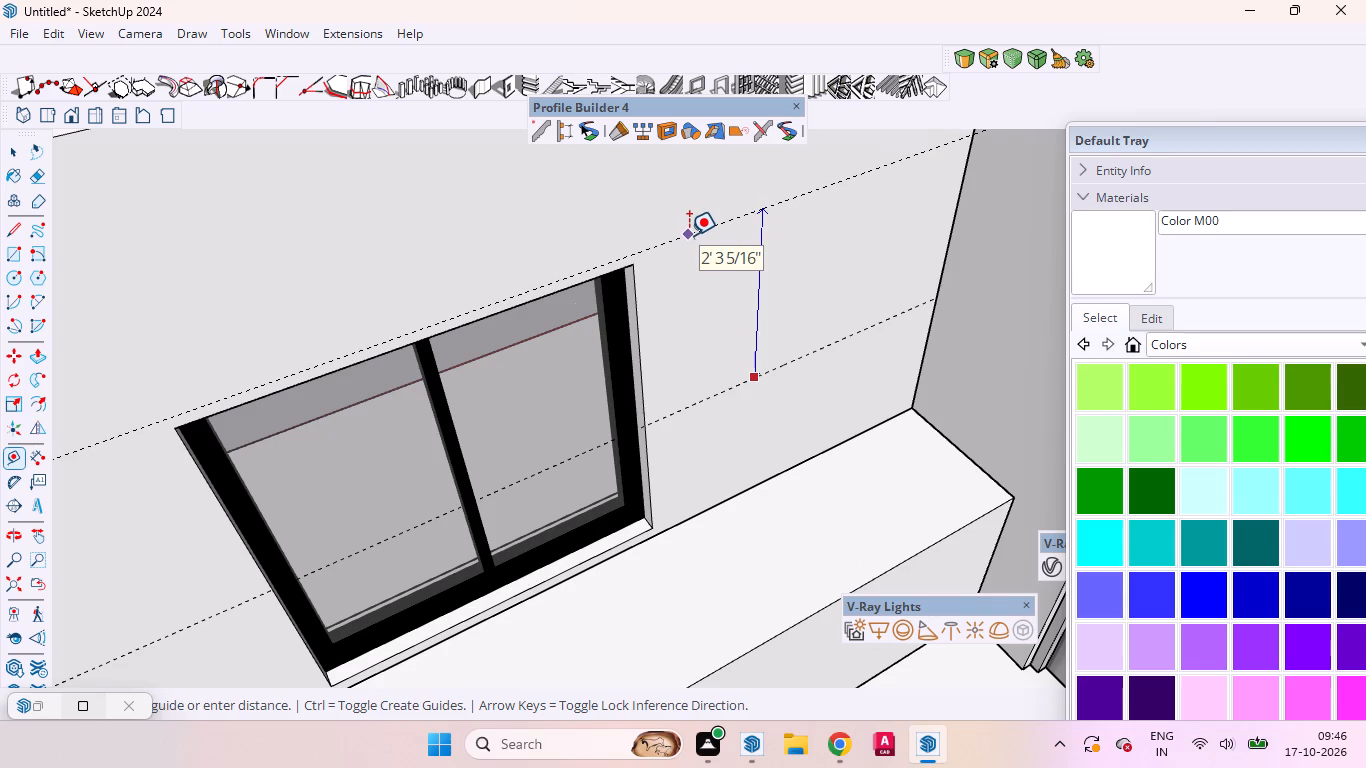
click(689, 235)
Place a vertical guide on the kitchen wall 2 inches outside the window opening's door-side edge.
middle_drag(693, 287, 631, 201)
scroll(772, 360, down, 1)
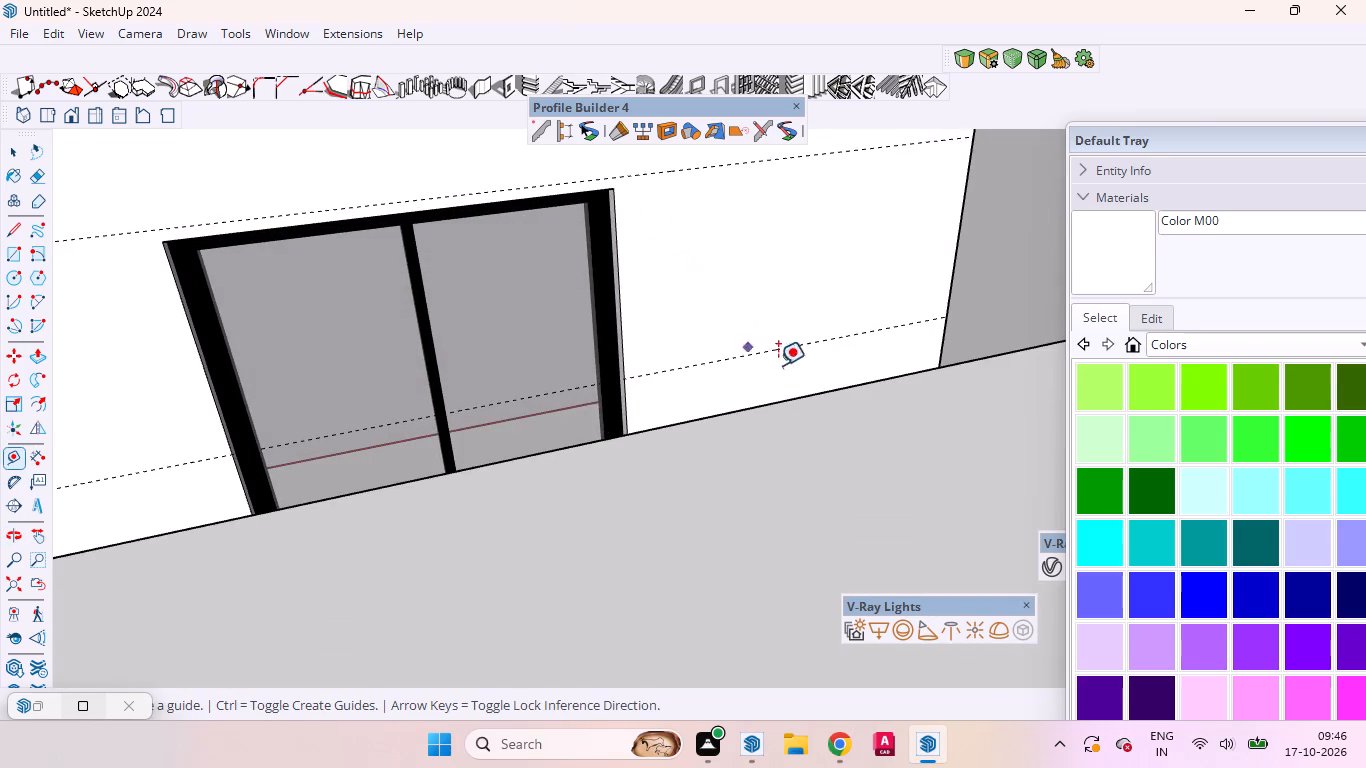
scroll(778, 365, down, 5)
scroll(617, 362, down, 6)
scroll(650, 330, up, 4)
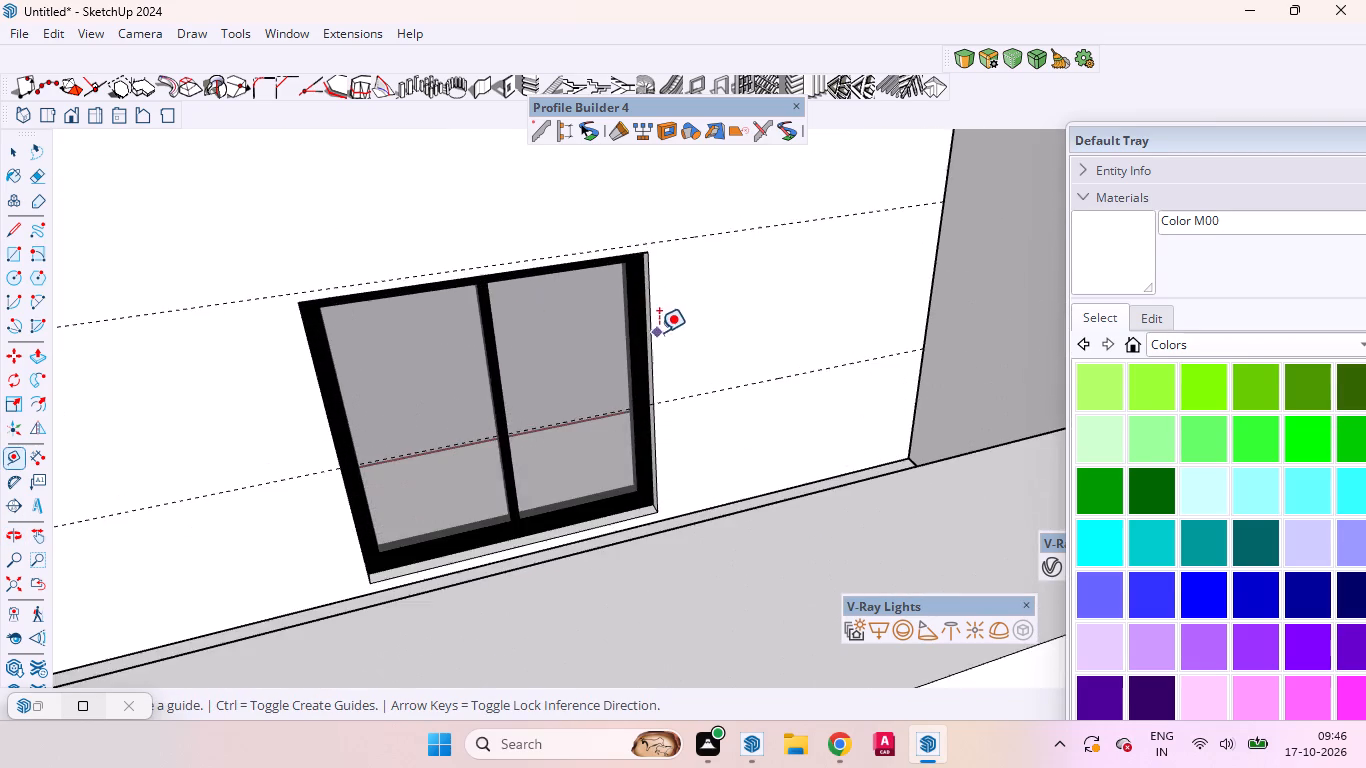
scroll(675, 349, up, 1)
middle_drag(675, 349, 635, 447)
scroll(796, 365, down, 5)
scroll(588, 381, up, 1)
middle_drag(589, 380, 678, 298)
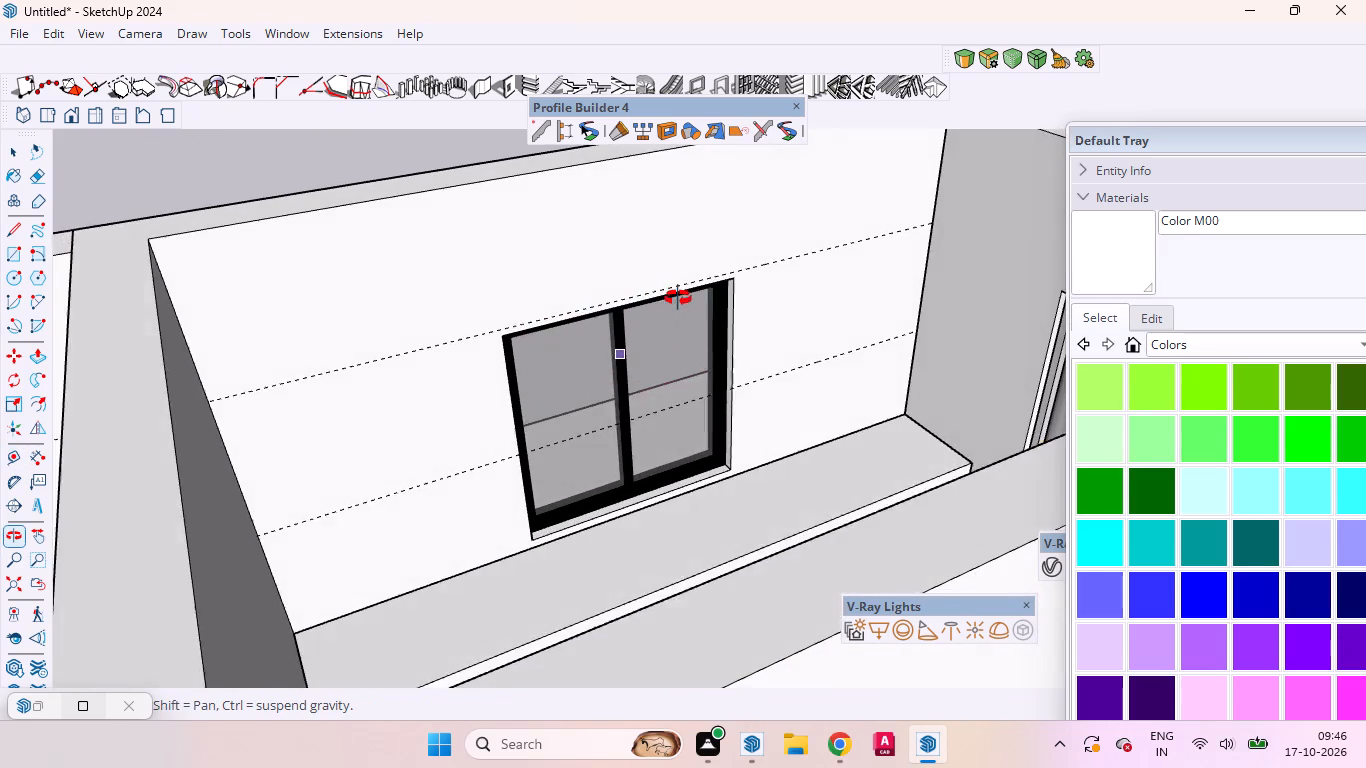
middle_drag(678, 298, 618, 302)
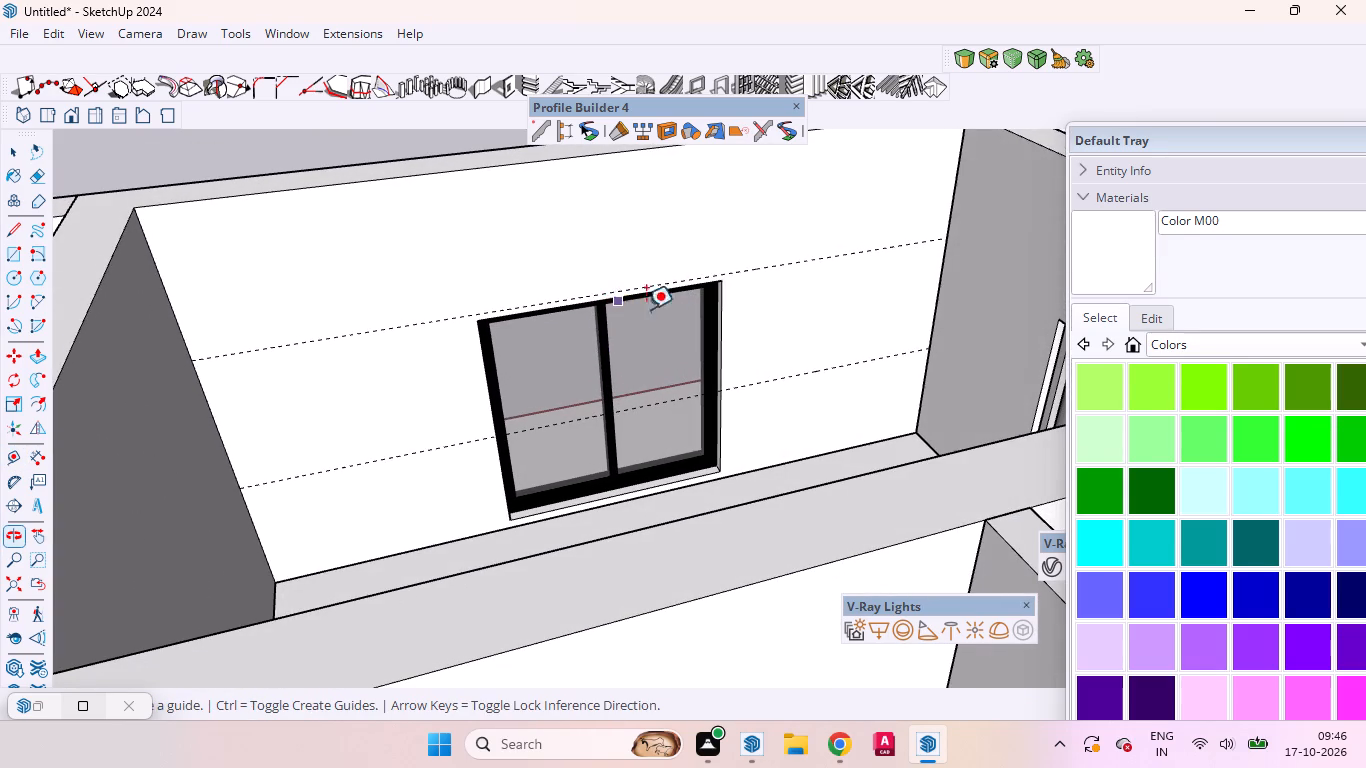
scroll(811, 337, up, 8)
middle_drag(795, 344, 803, 290)
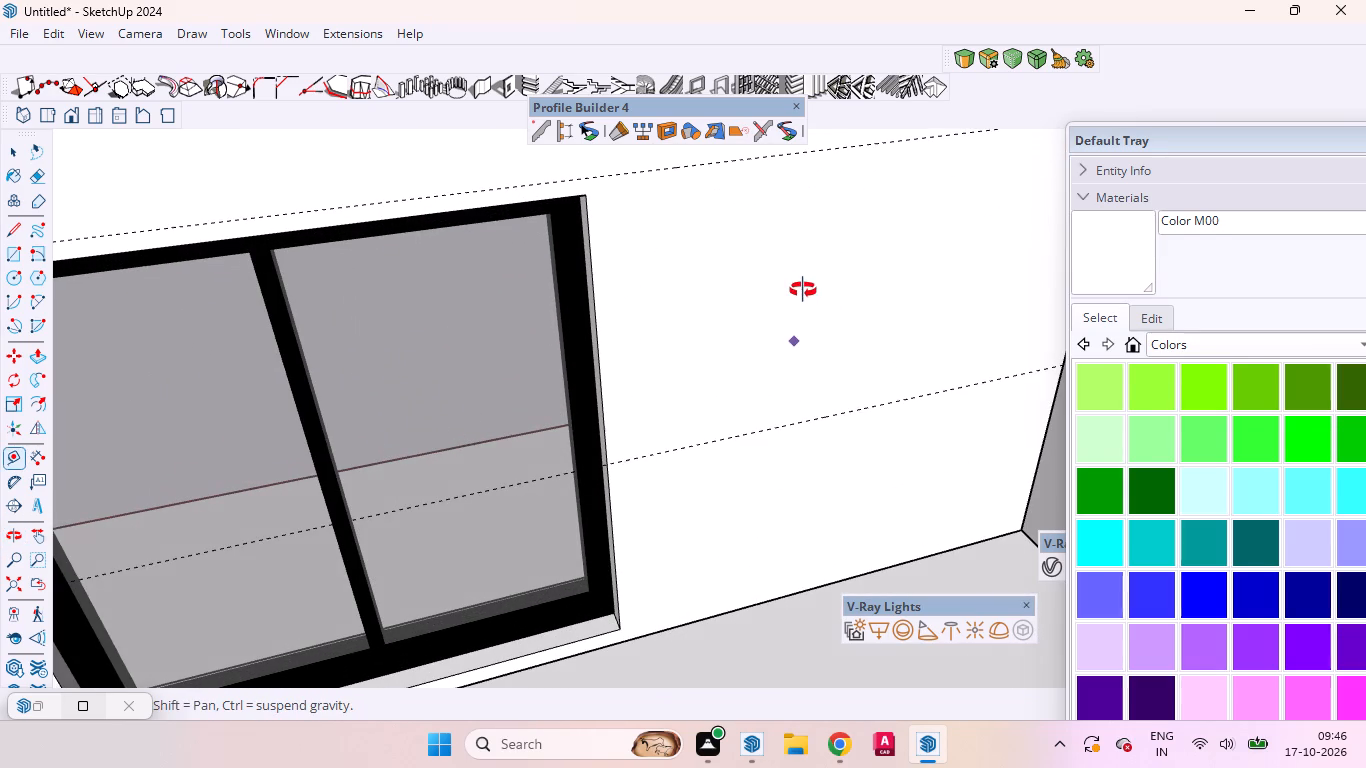
middle_drag(803, 290, 810, 305)
key(space)
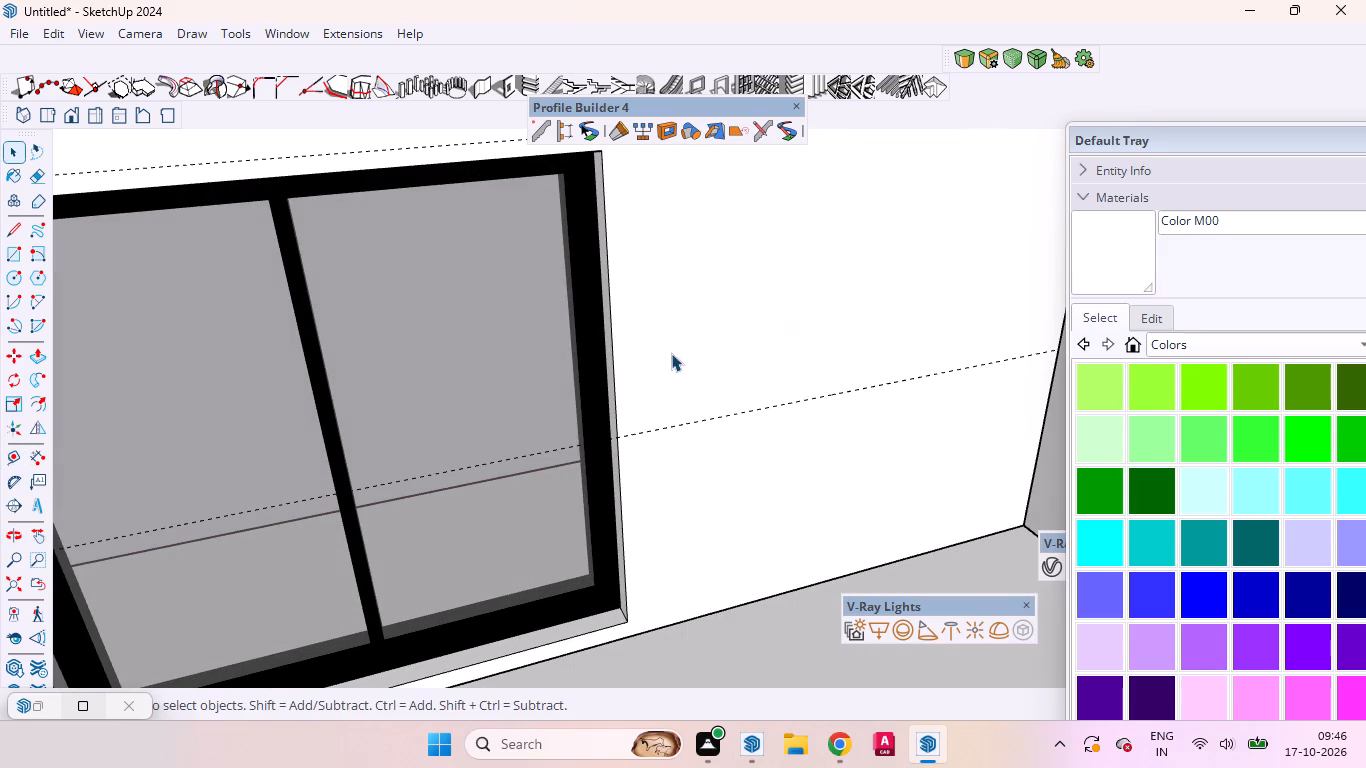
key(t)
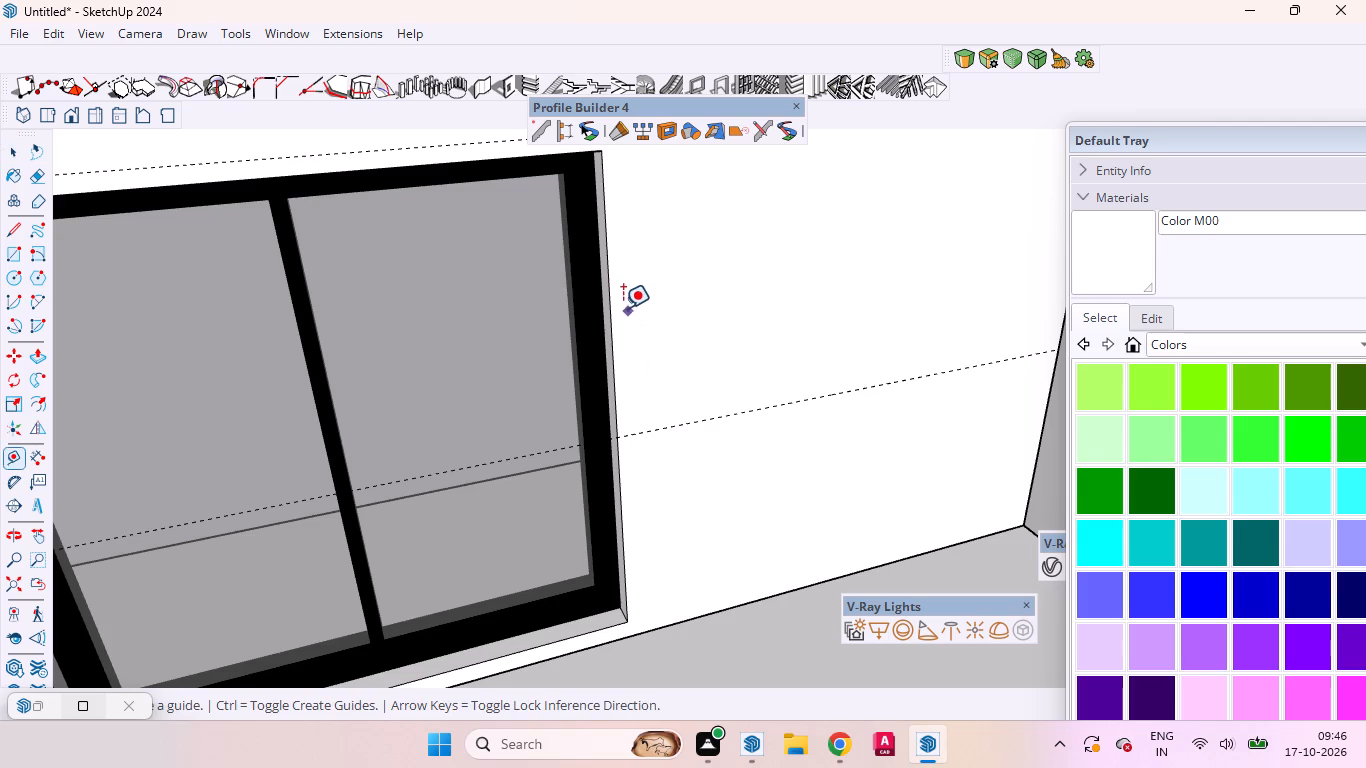
click(614, 307)
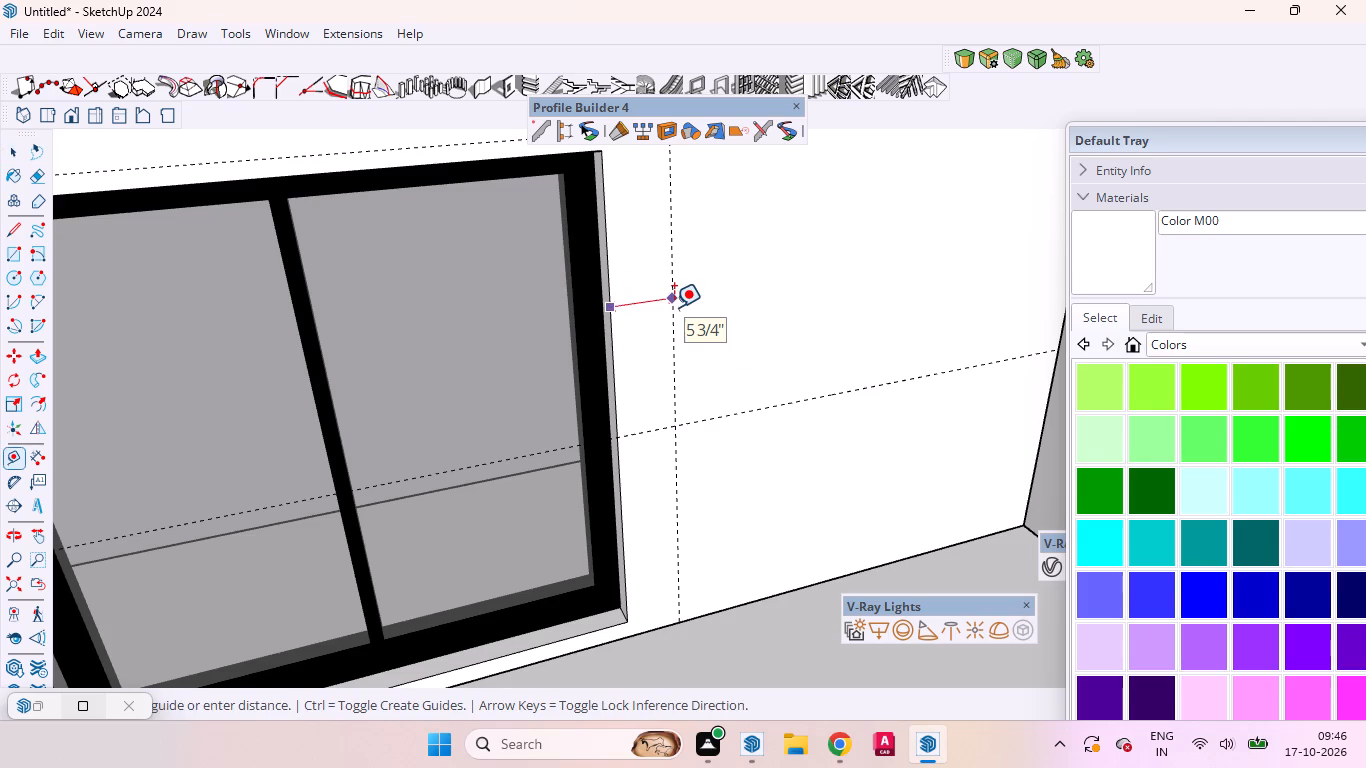
text(50)
key(BackSpace)
key(BackSpace)
key(BackSpace)
key(2)
key(Return)
scroll(716, 341, down, 1)
scroll(738, 356, up, 1)
scroll(790, 381, down, 1)
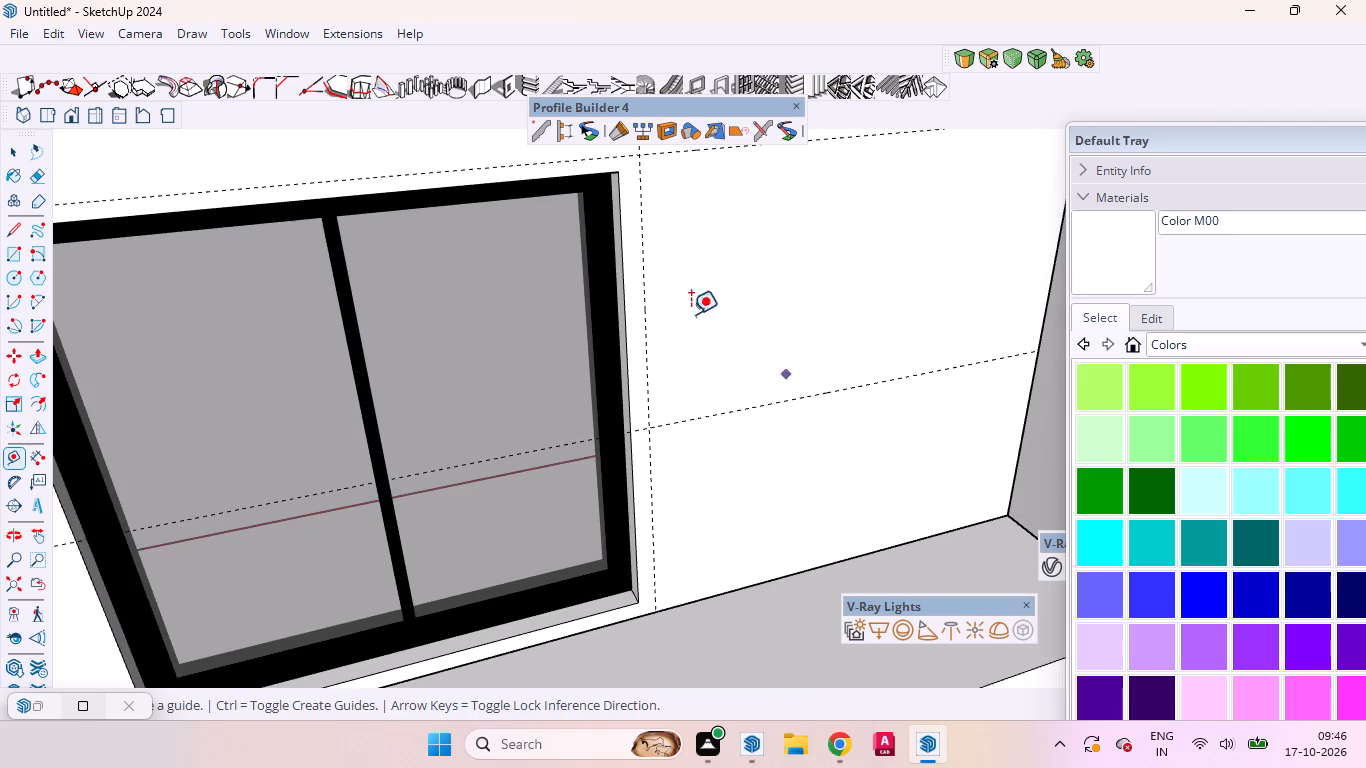
Place a horizontal guide on the kitchen wall 2 inches above the window opening's top edge.
click(481, 182)
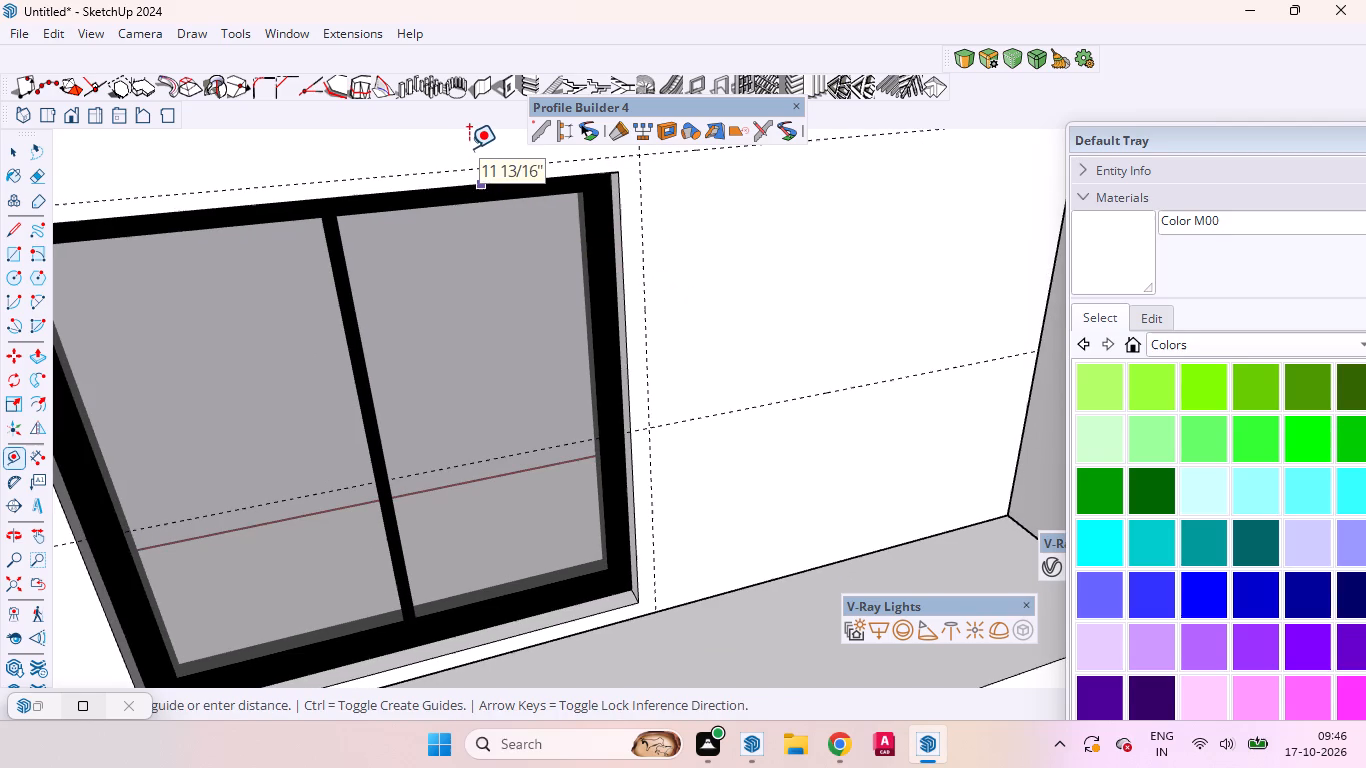
key(2)
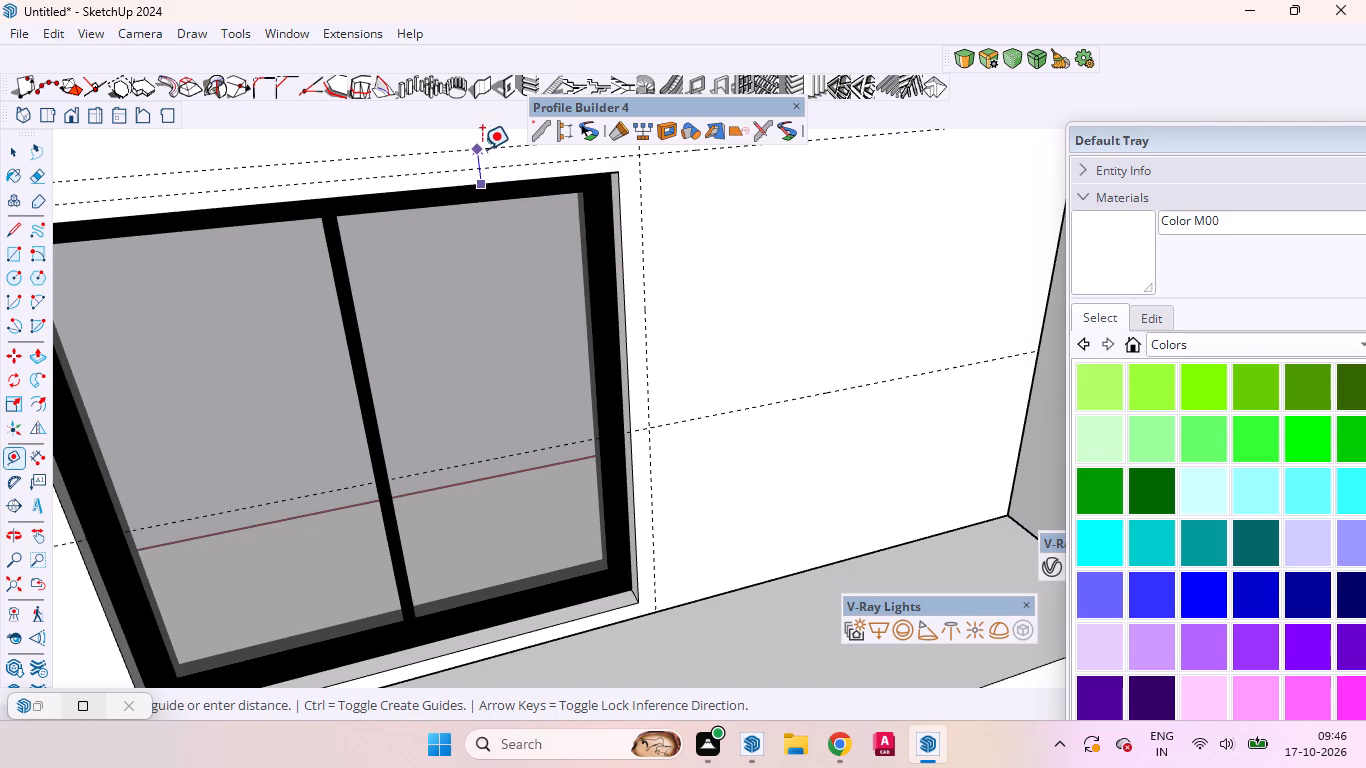
key(Return)
scroll(700, 227, down, 5)
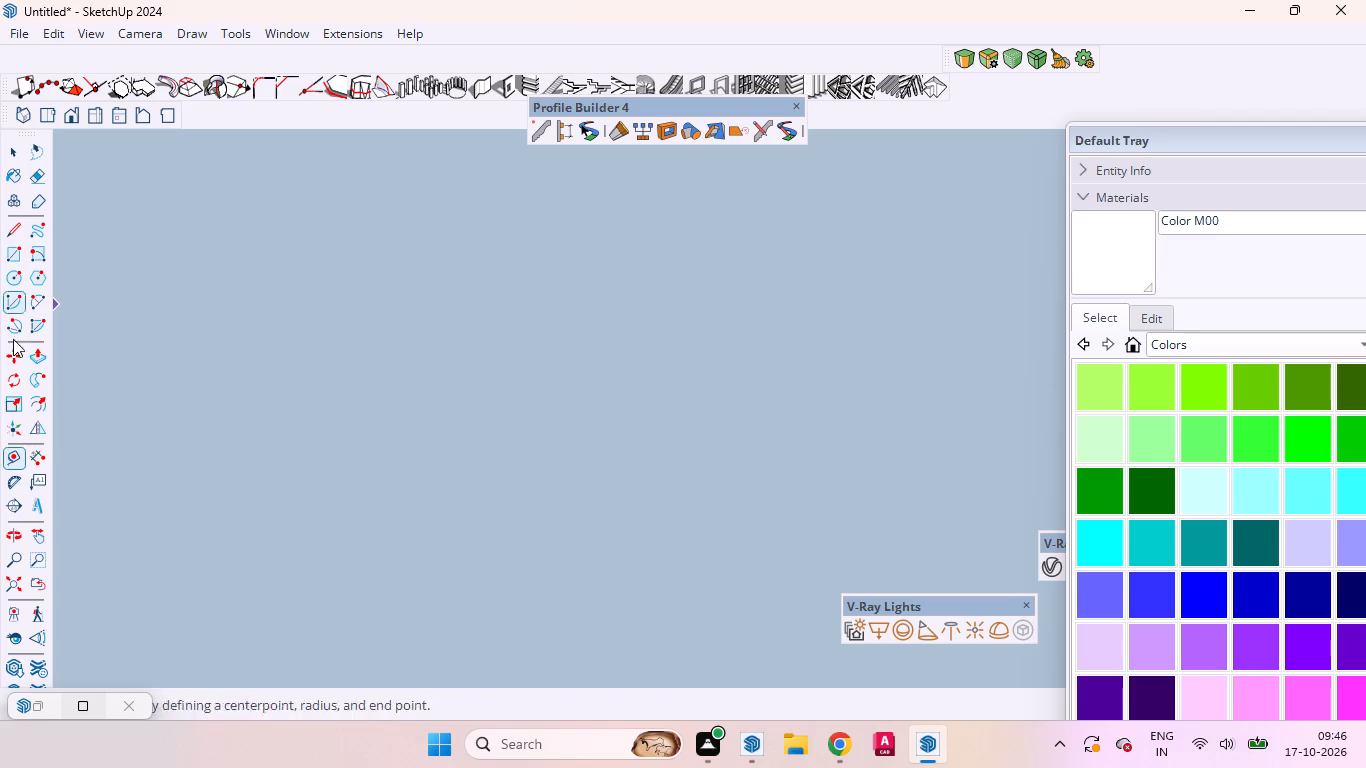
click(38, 584)
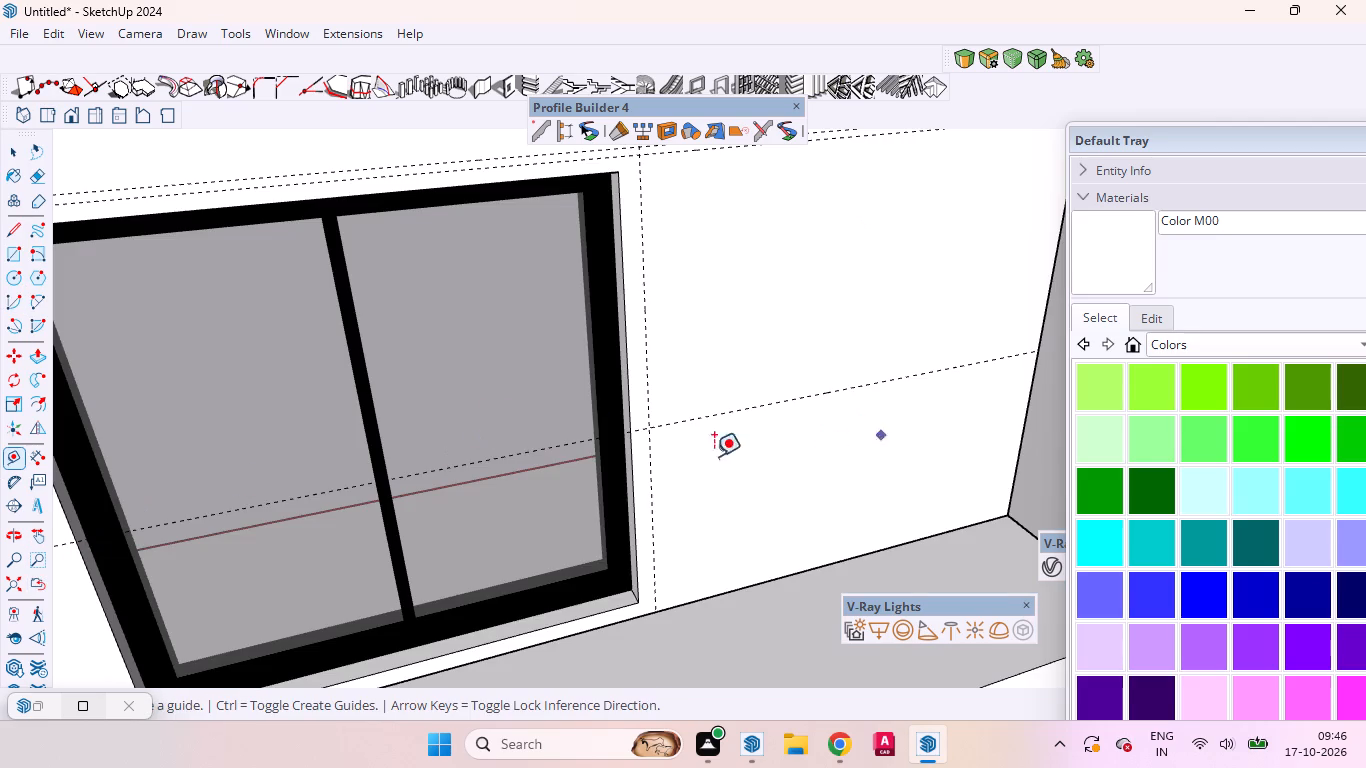
Place a vertical guide on the kitchen wall 2 inches outside the window opening's edge farthest from the door.
scroll(790, 396, down, 1)
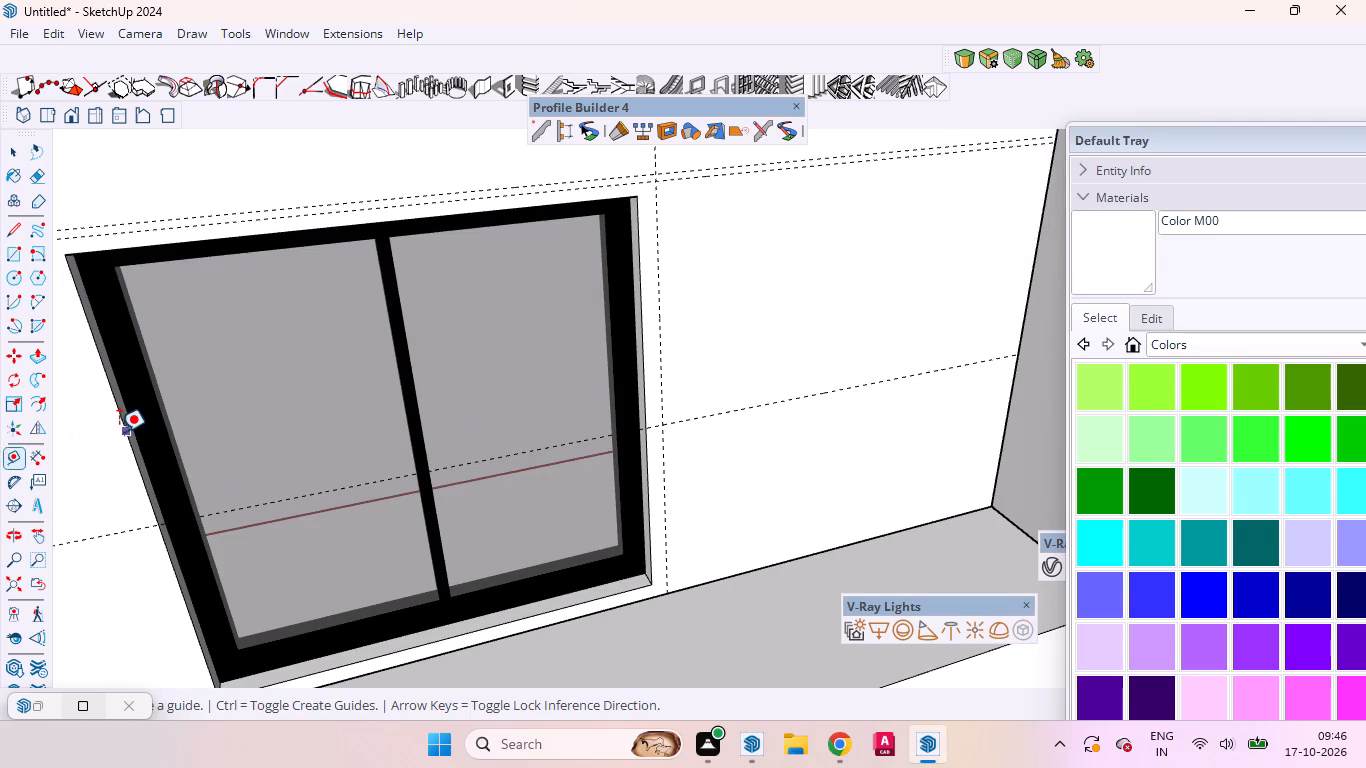
click(119, 432)
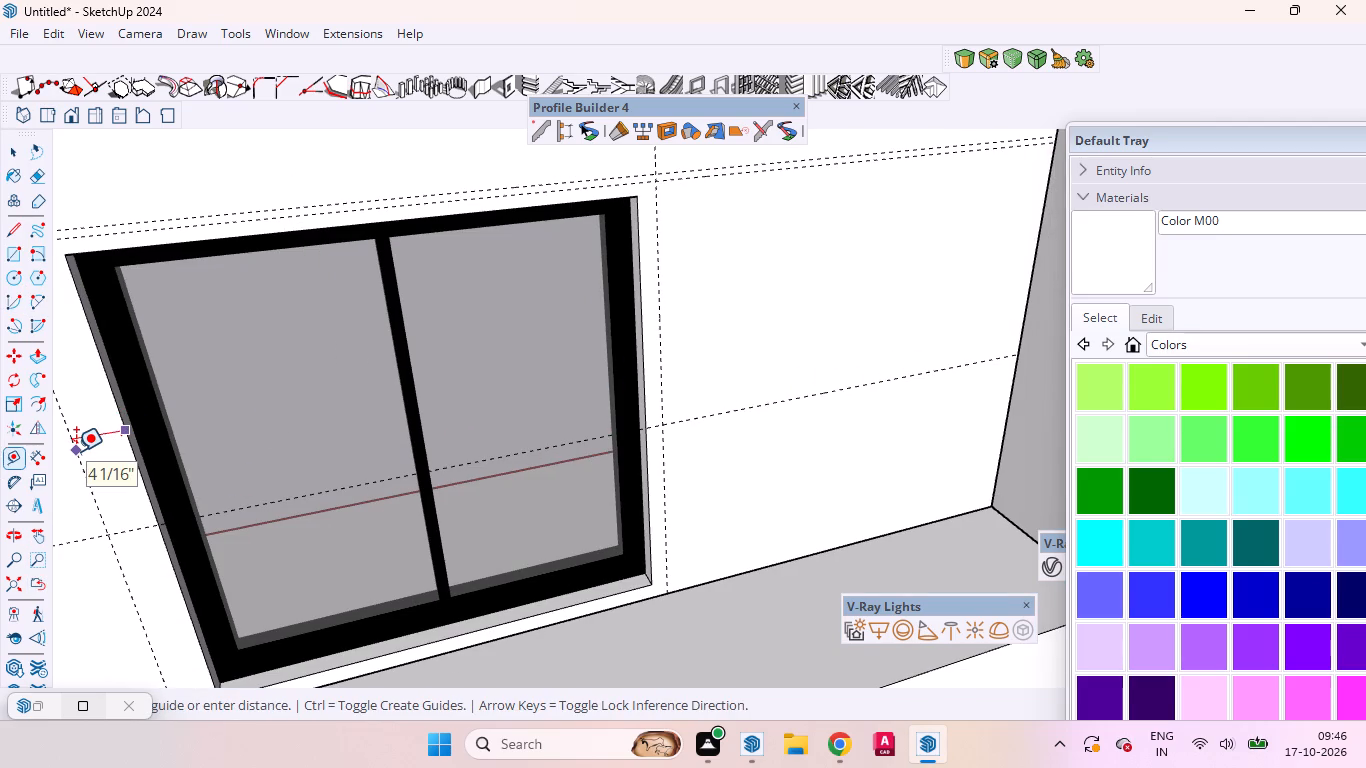
key(2)
key(Return)
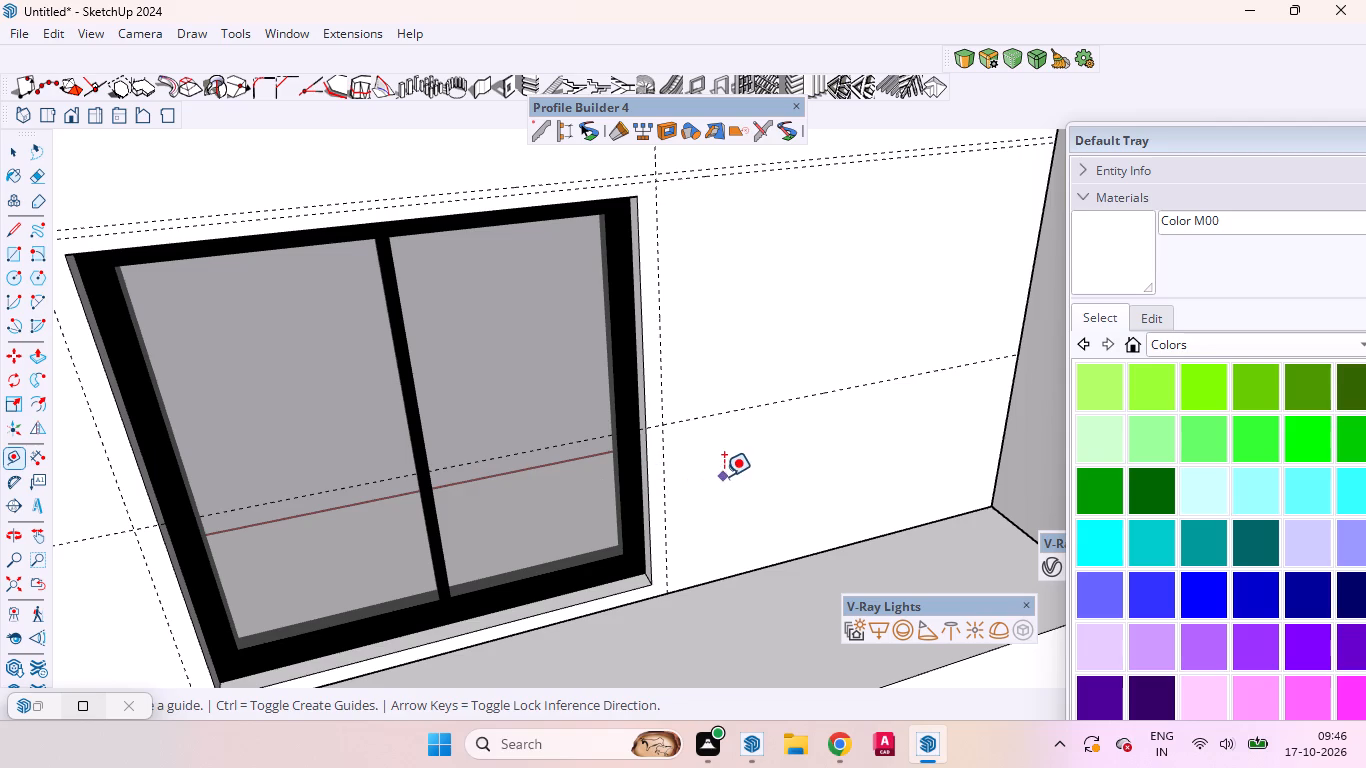
Delete the lower of the two horizontal guides just above the kitchen window.
key(space)
scroll(787, 502, down, 3)
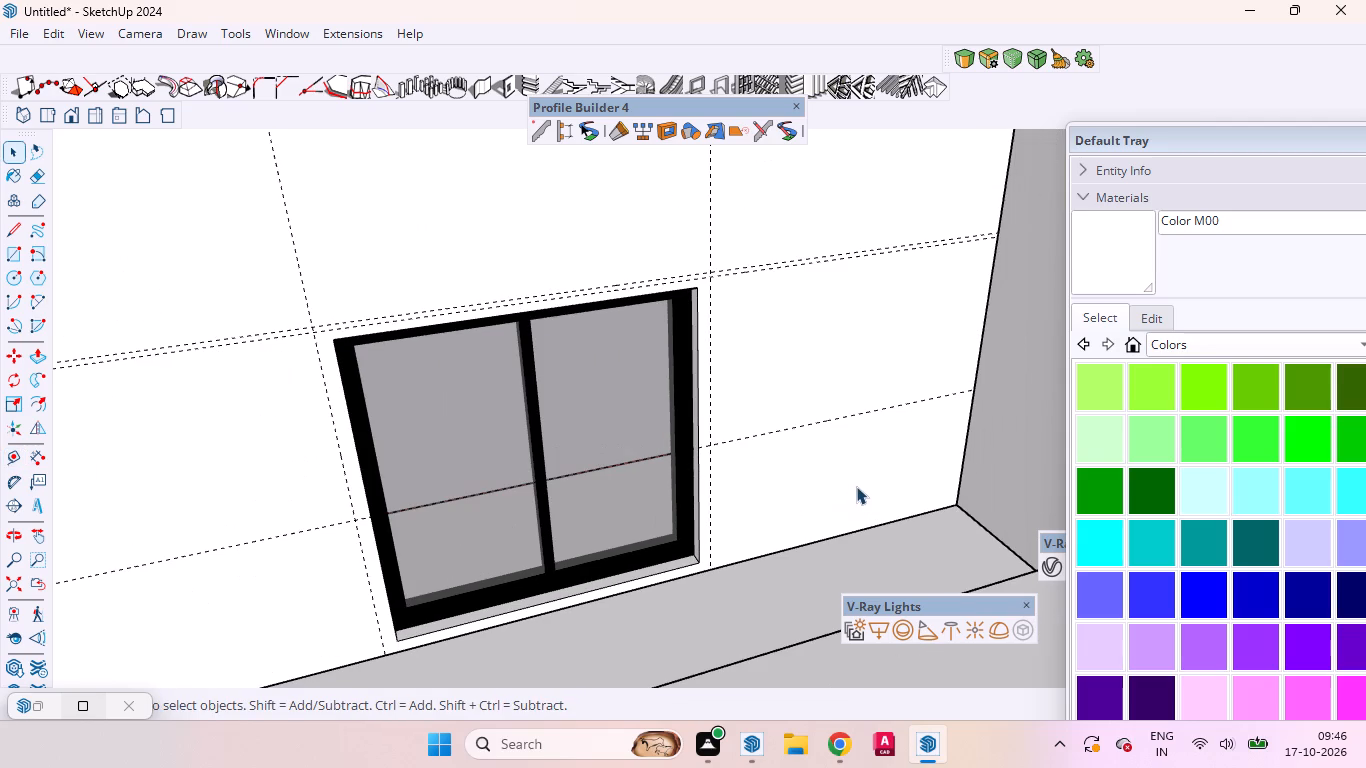
scroll(340, 332, up, 1)
scroll(340, 332, down, 2)
scroll(340, 332, up, 9)
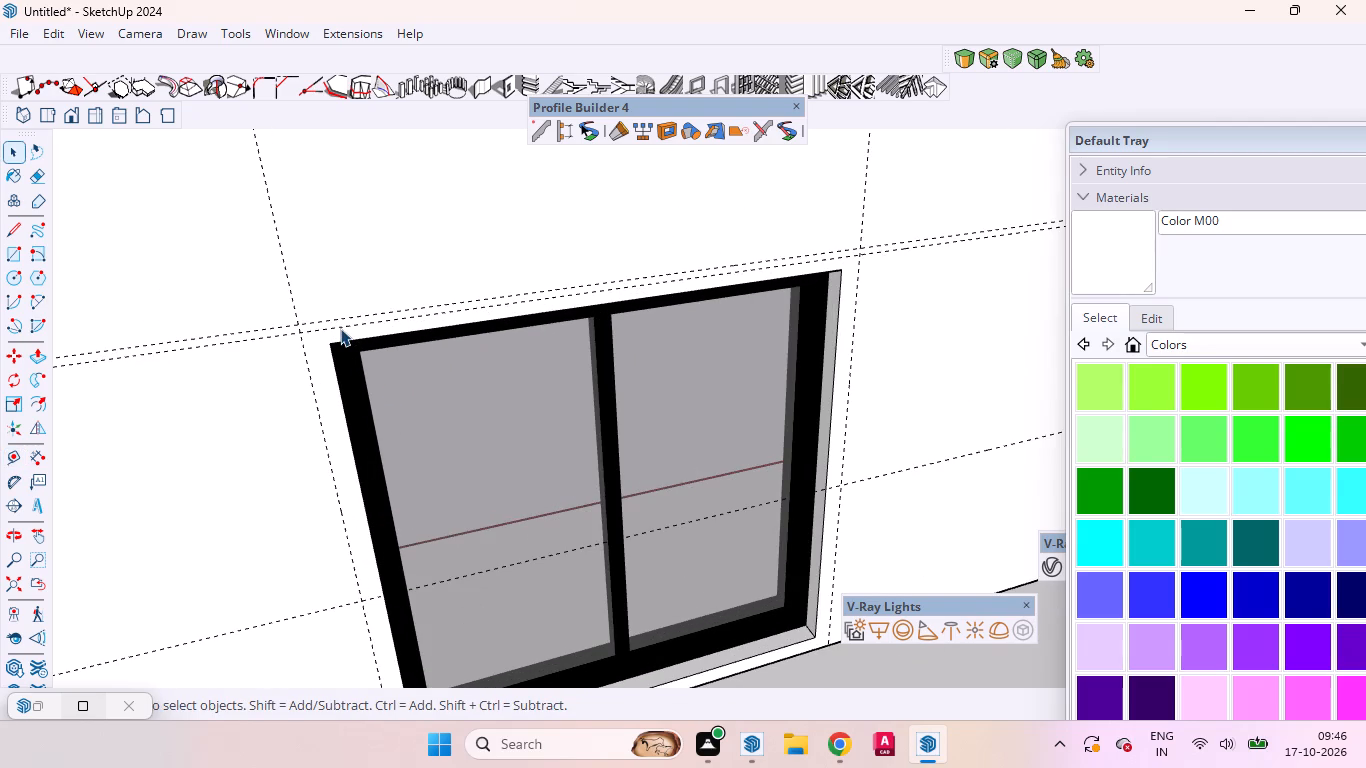
click(340, 328)
key(Delete)
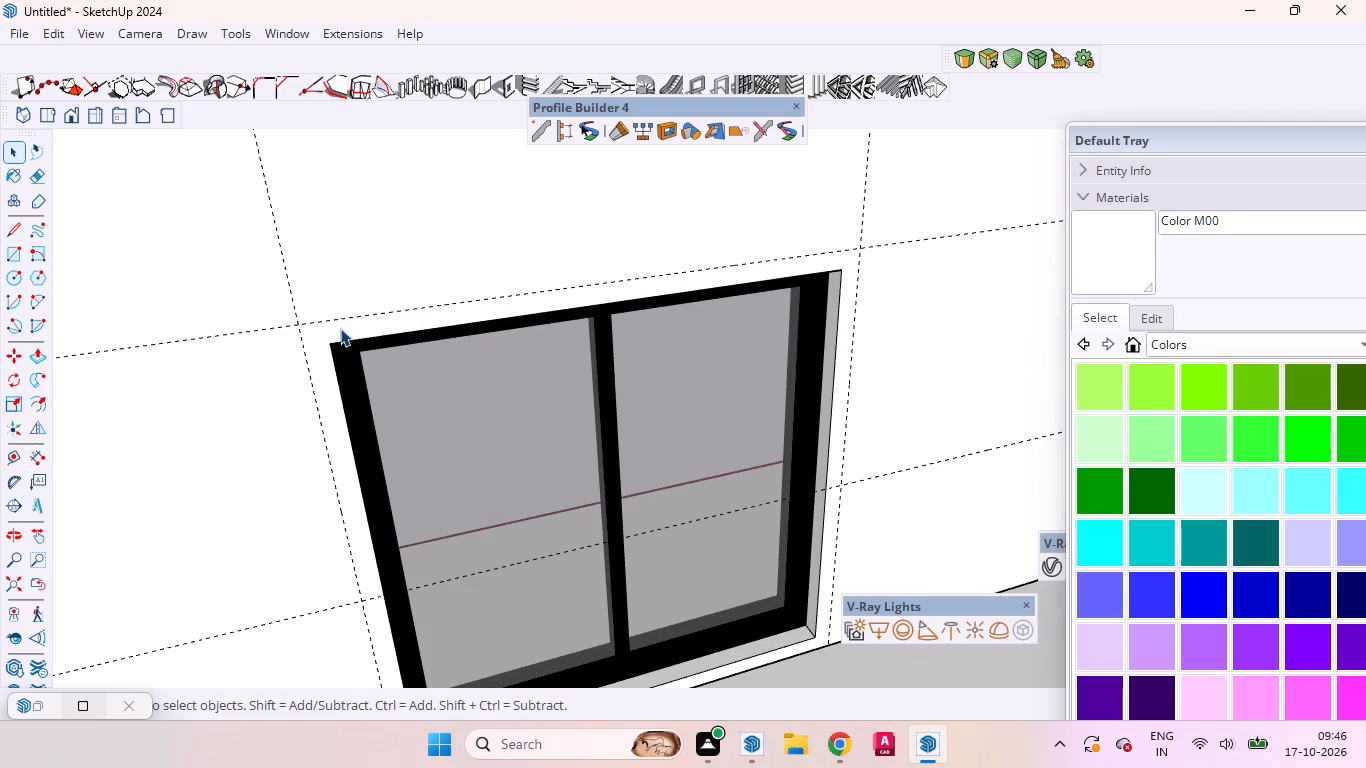
scroll(442, 326, down, 4)
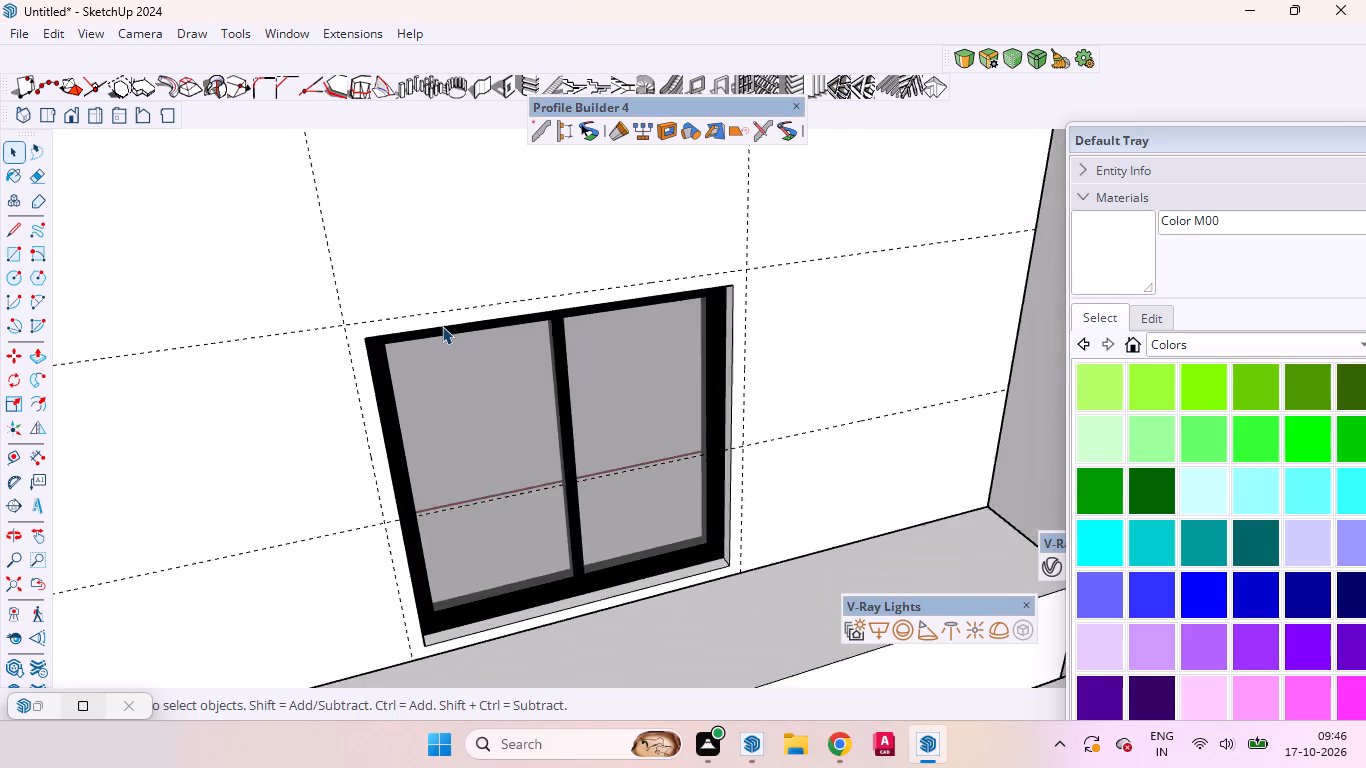
Start a new empty group for the overhead cabinets beside the kitchen window.
scroll(442, 326, down, 2)
middle_drag(503, 327, 457, 472)
scroll(458, 472, up, 1)
scroll(640, 375, down, 8)
middle_drag(588, 400, 469, 363)
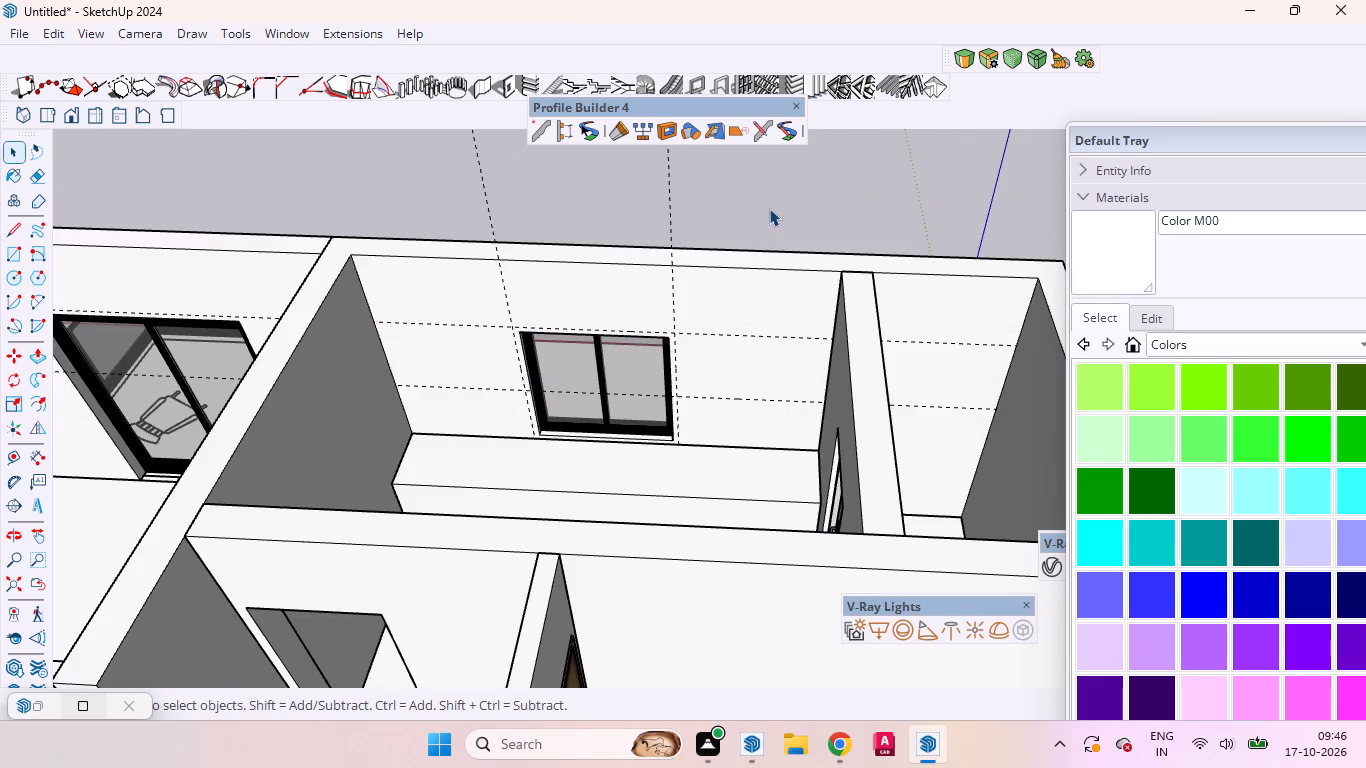
right_click(767, 202)
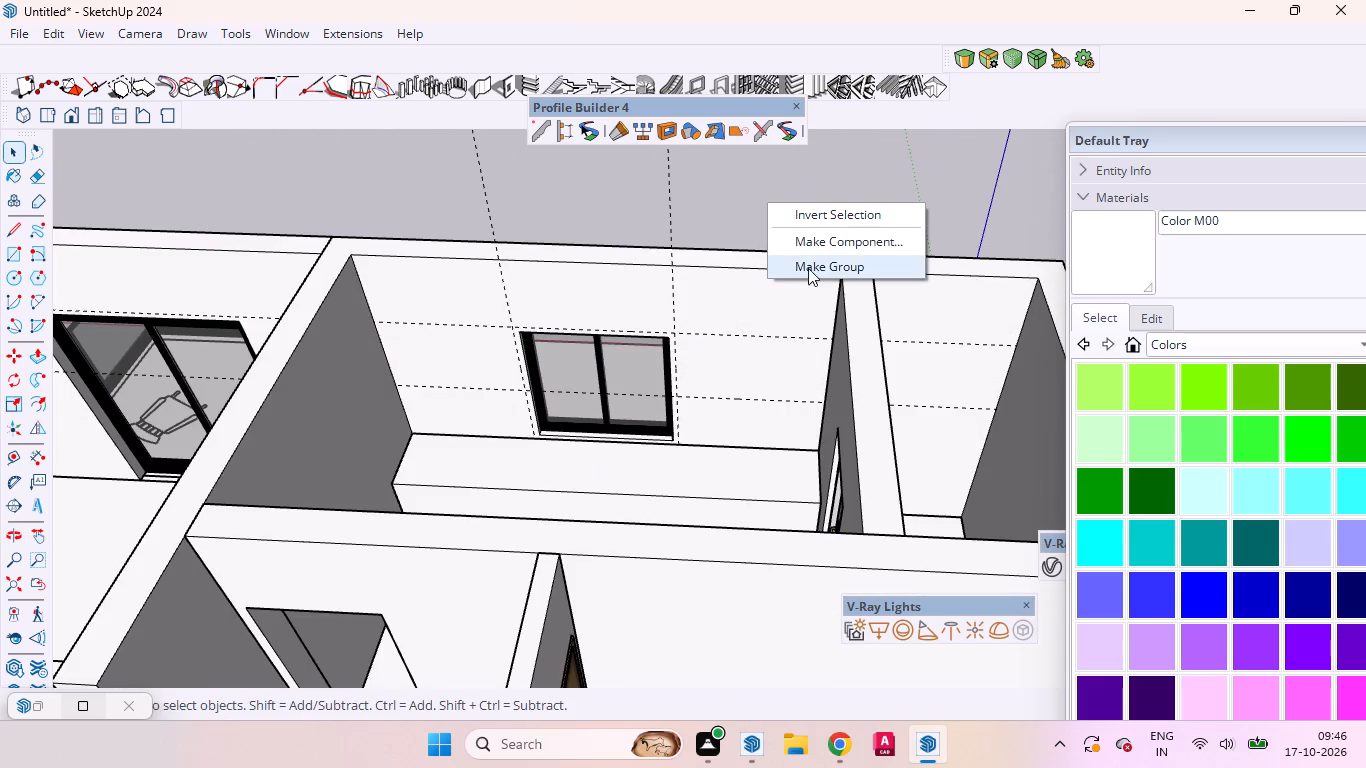
click(808, 267)
Draw a rectangle on the window wall from the door-side vertical guide to the adjoining wall, between the two horizontal guides.
scroll(695, 420, up, 10)
middle_drag(692, 435, 814, 446)
scroll(813, 445, up, 2)
scroll(808, 445, down, 1)
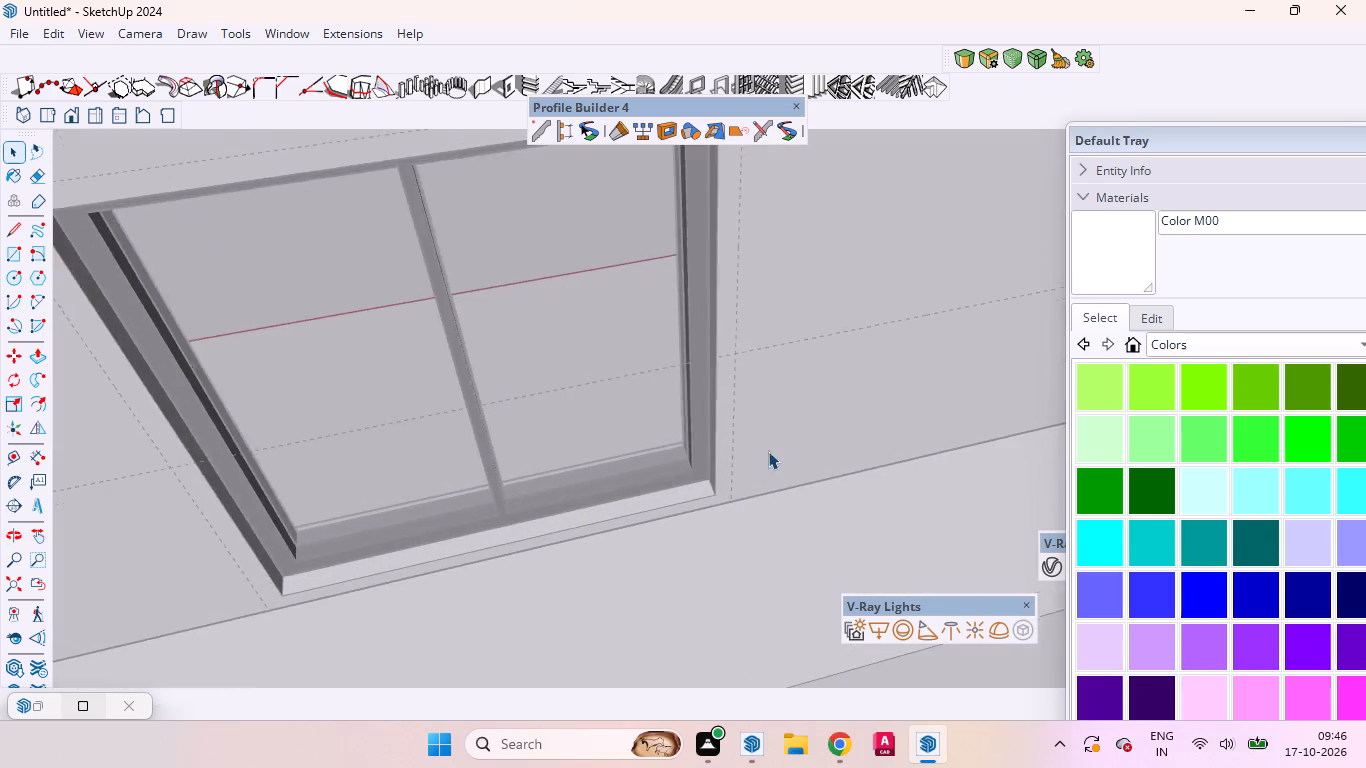
scroll(768, 451, down, 6)
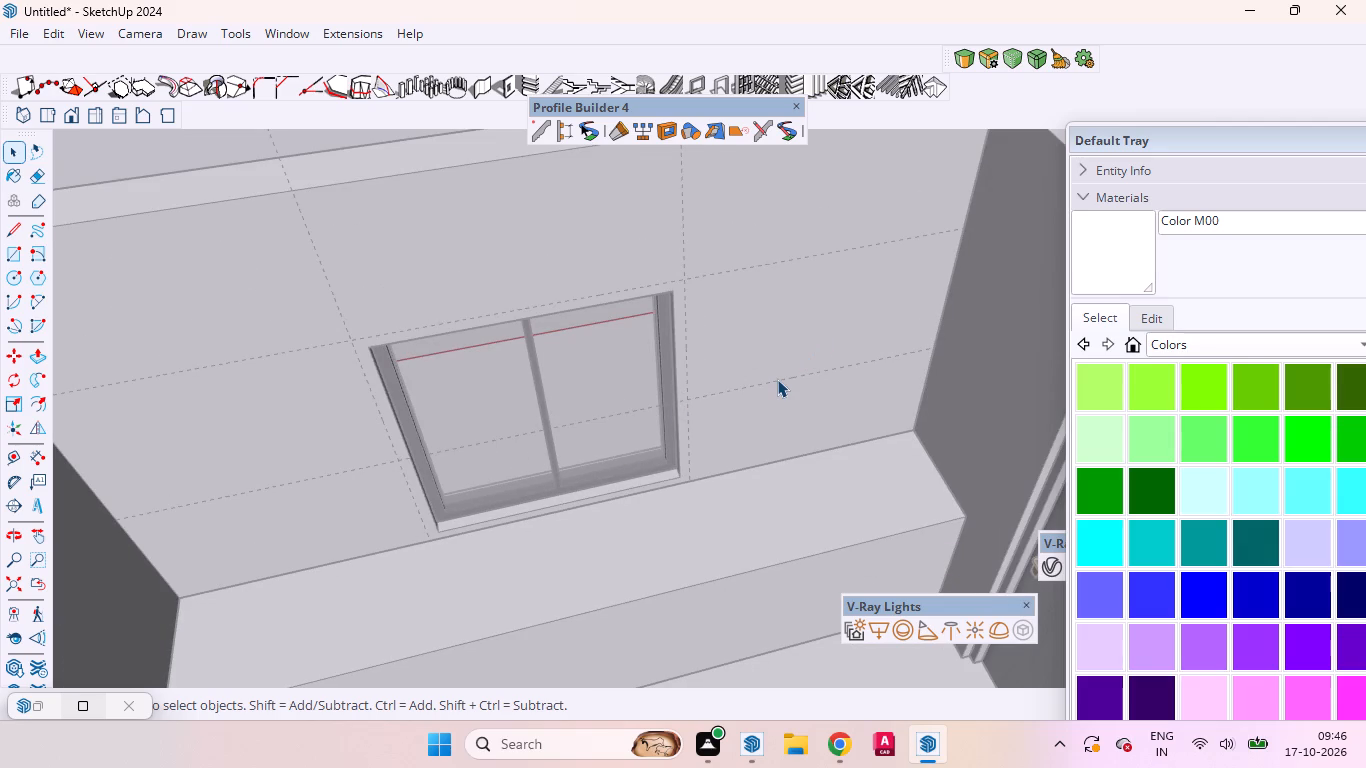
key(r)
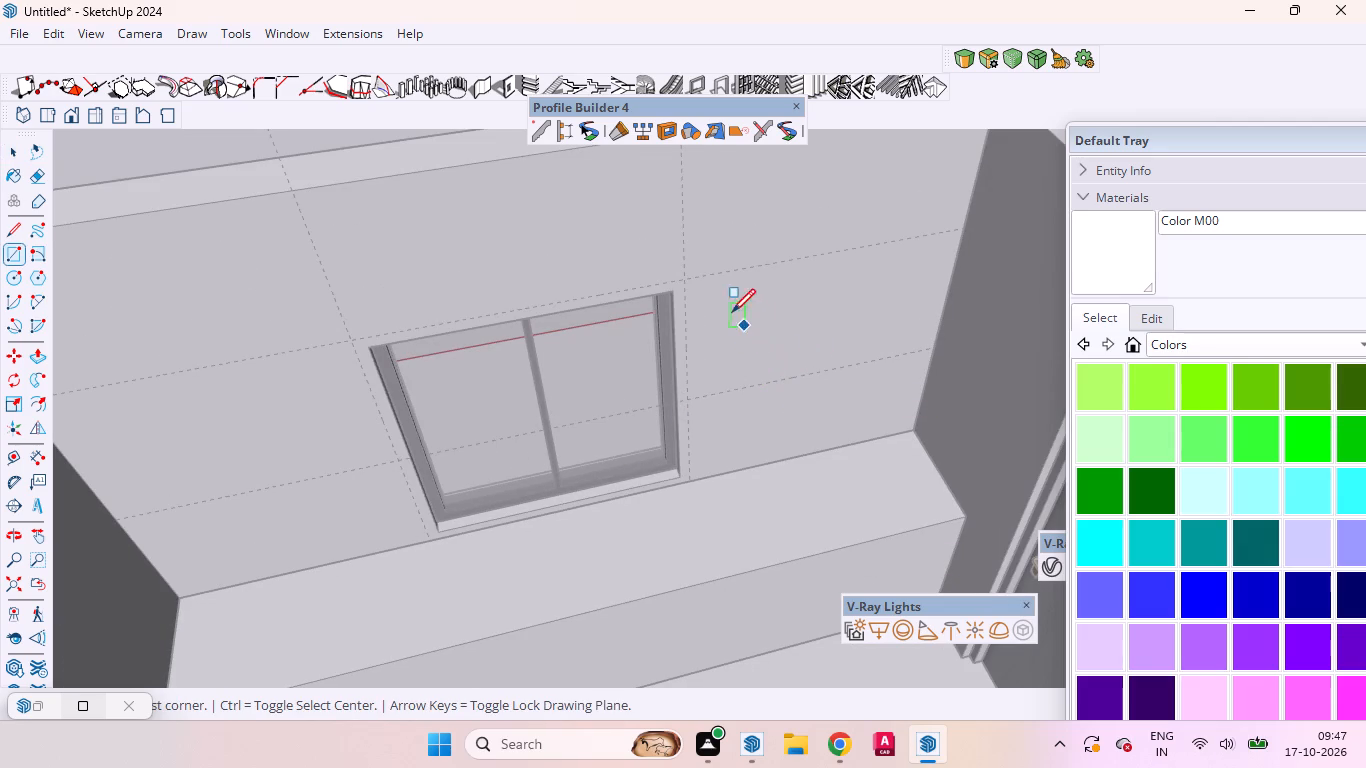
click(689, 273)
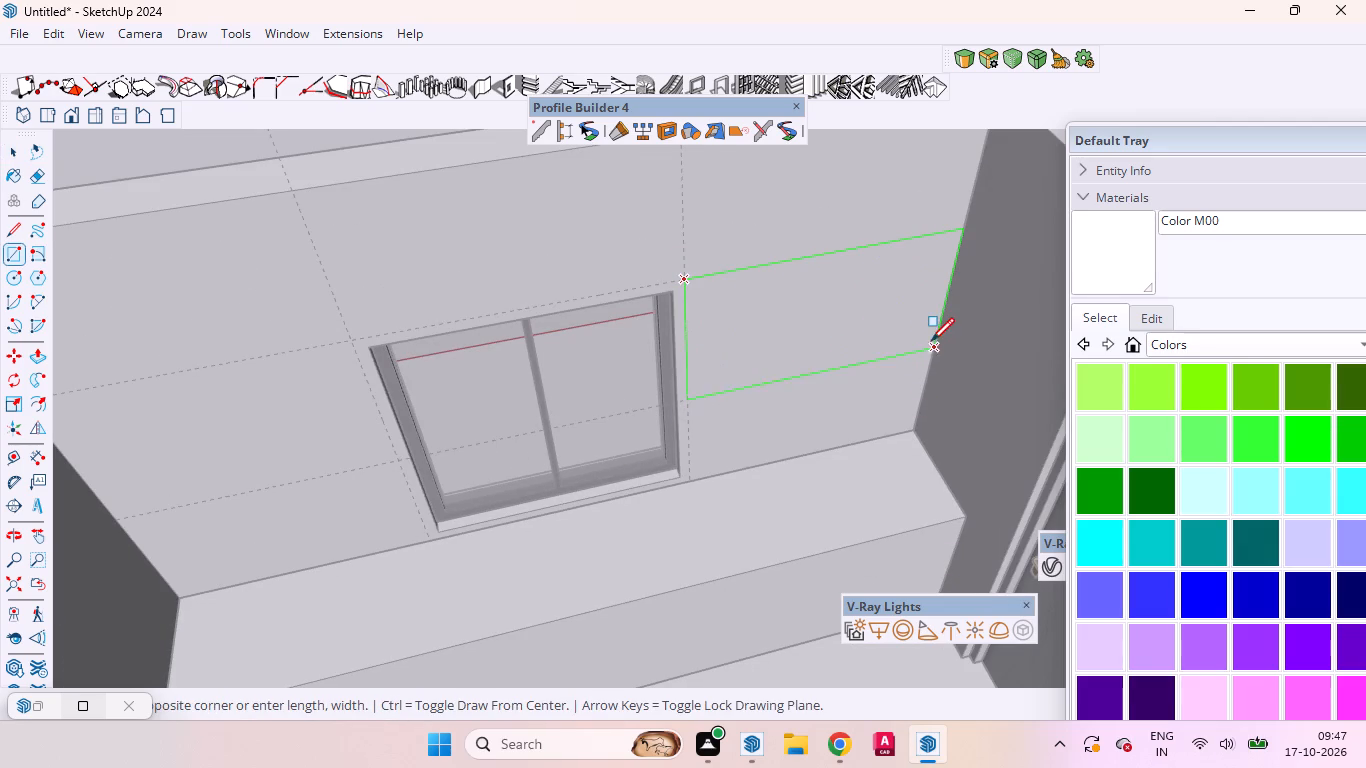
scroll(932, 346, up, 11)
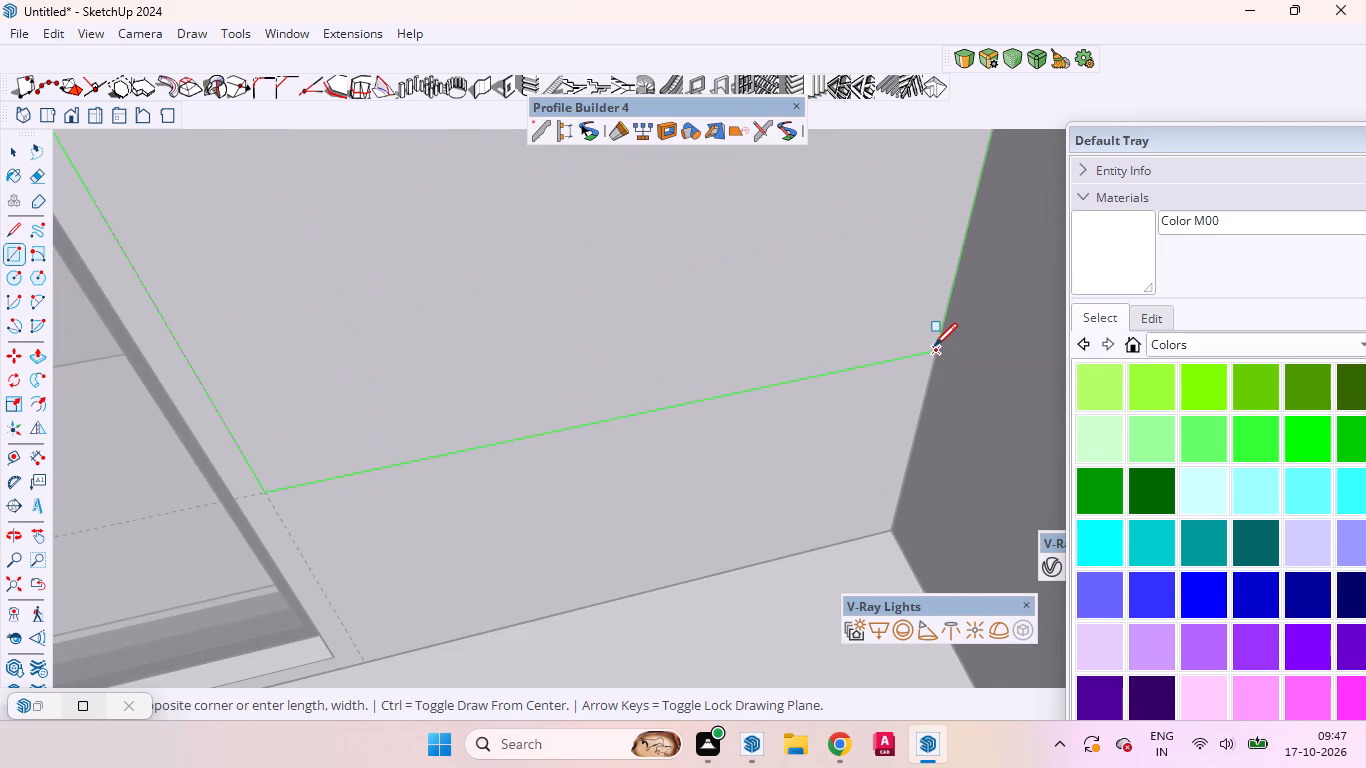
click(934, 352)
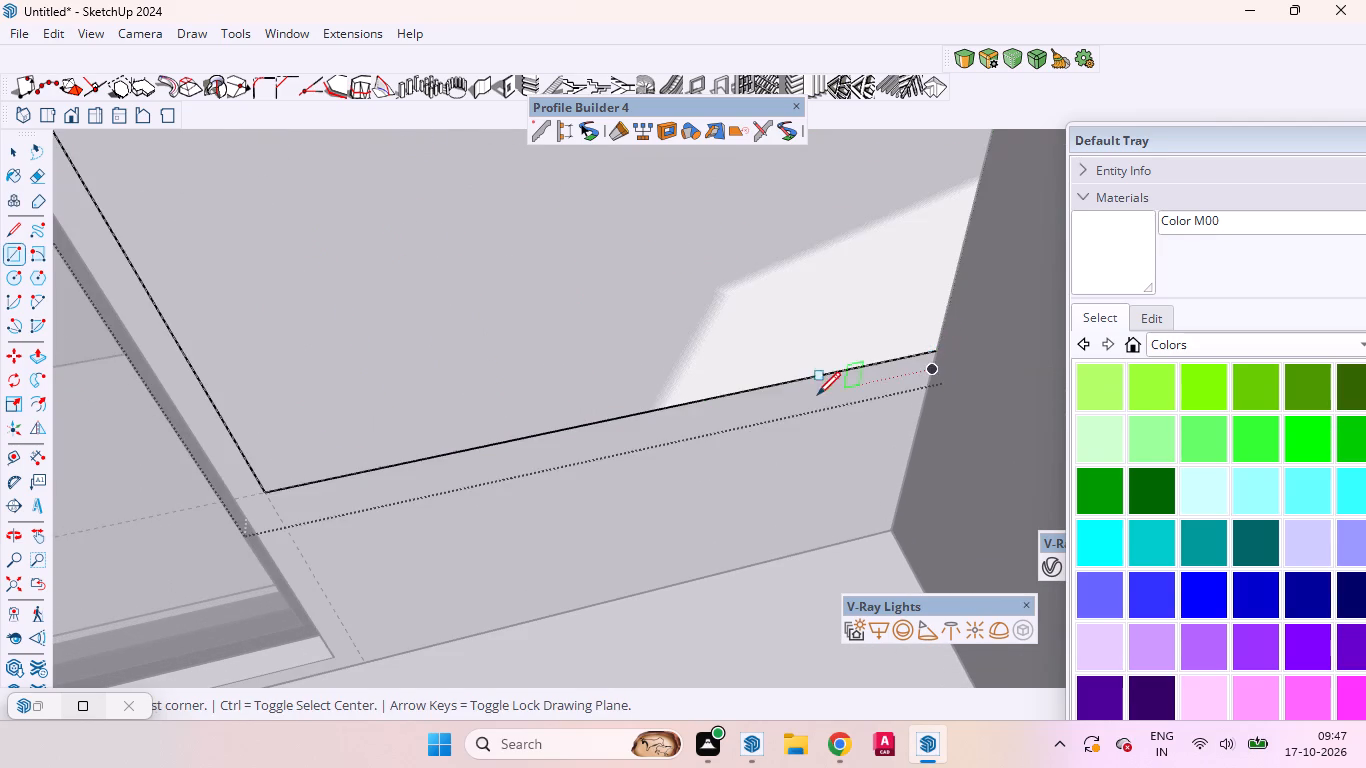
Draw a matching rectangle on the window's other side, from its vertical guide to the far wall between the horizontal guides.
scroll(811, 399, down, 15)
scroll(529, 420, up, 5)
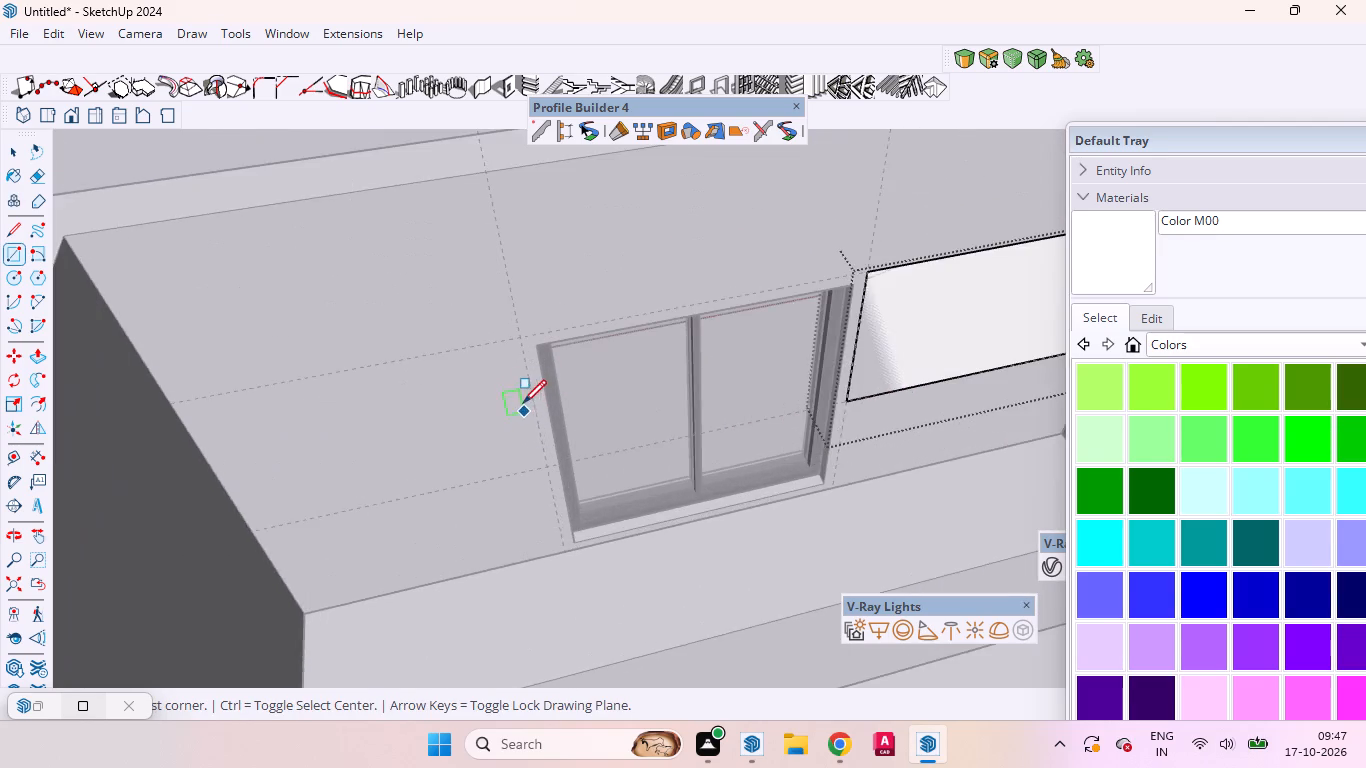
scroll(523, 403, up, 3)
click(521, 309)
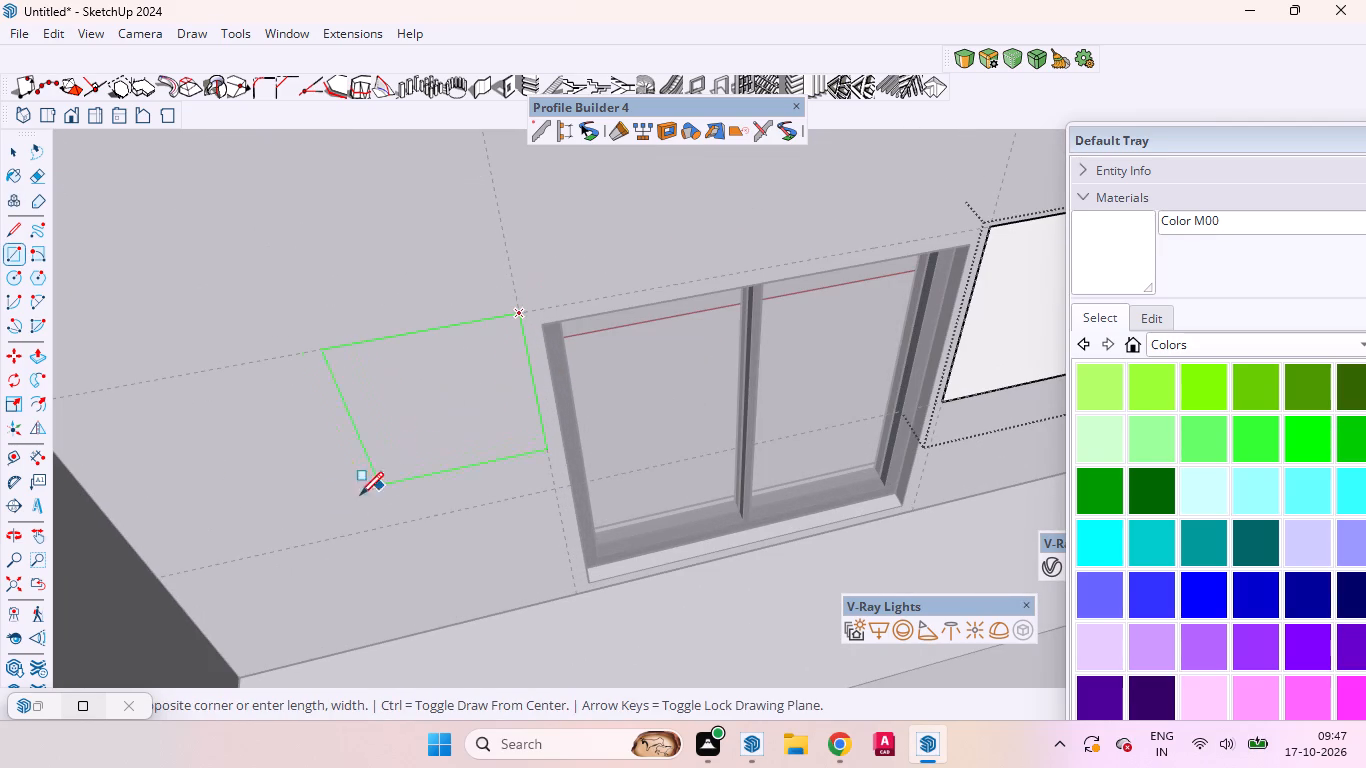
click(158, 578)
key(space)
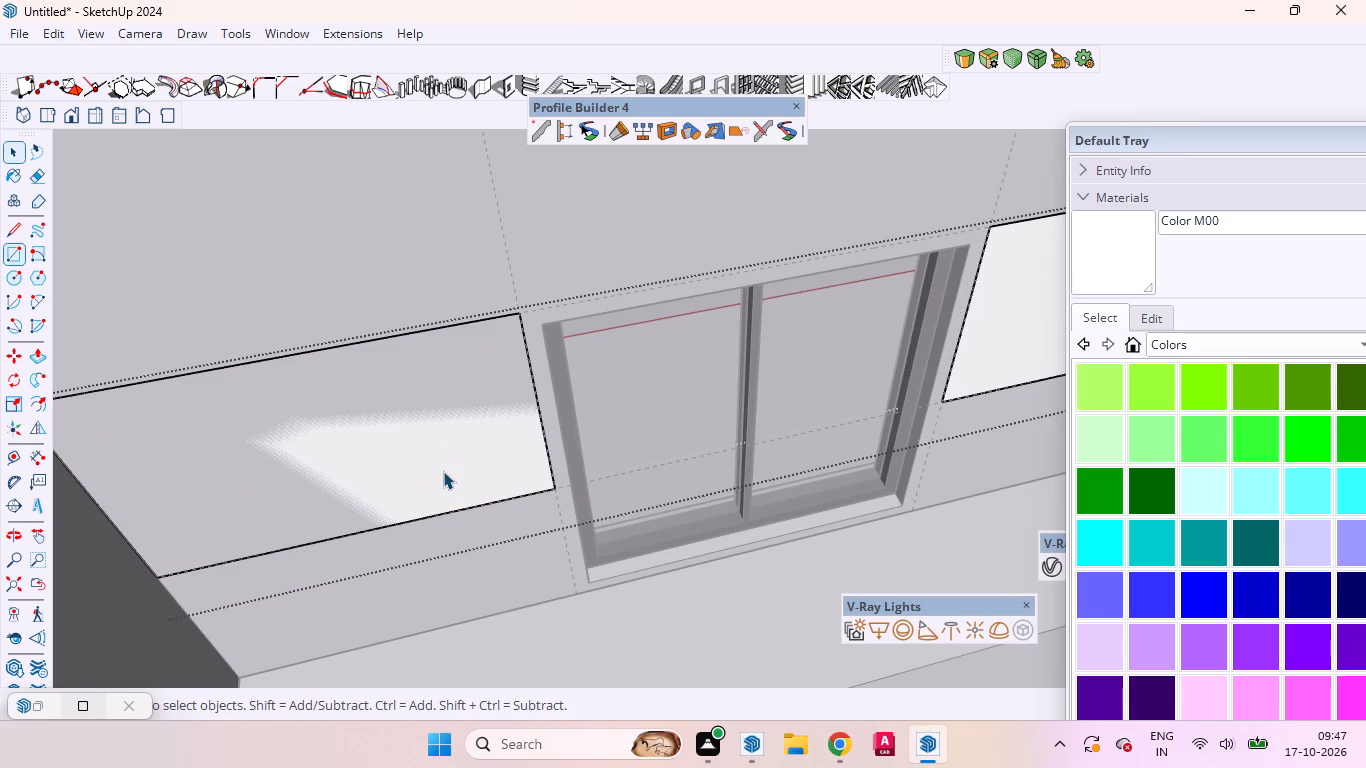
Extrude both overhead cabinet rectangles 14 inches out from the window wall and close their group.
key(p)
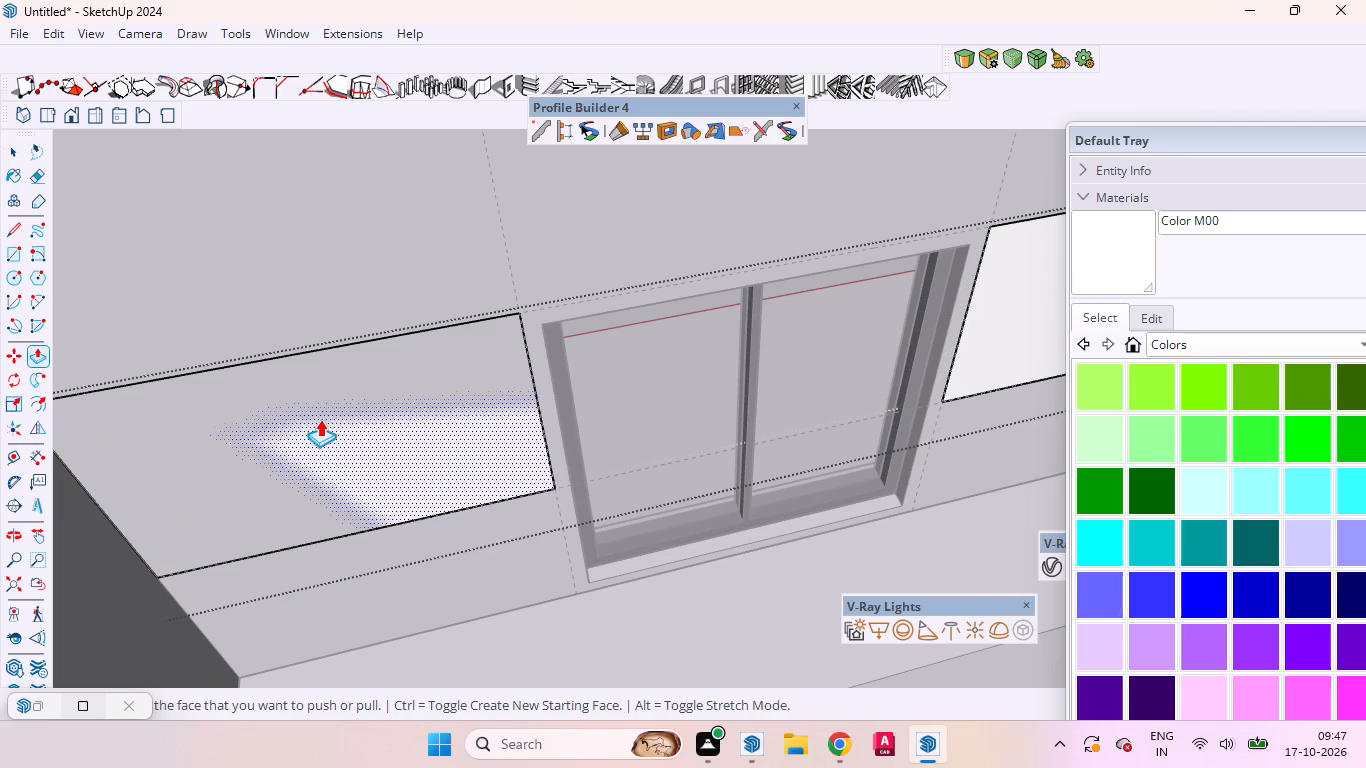
drag(321, 419, 336, 441)
text(14)
key(Return)
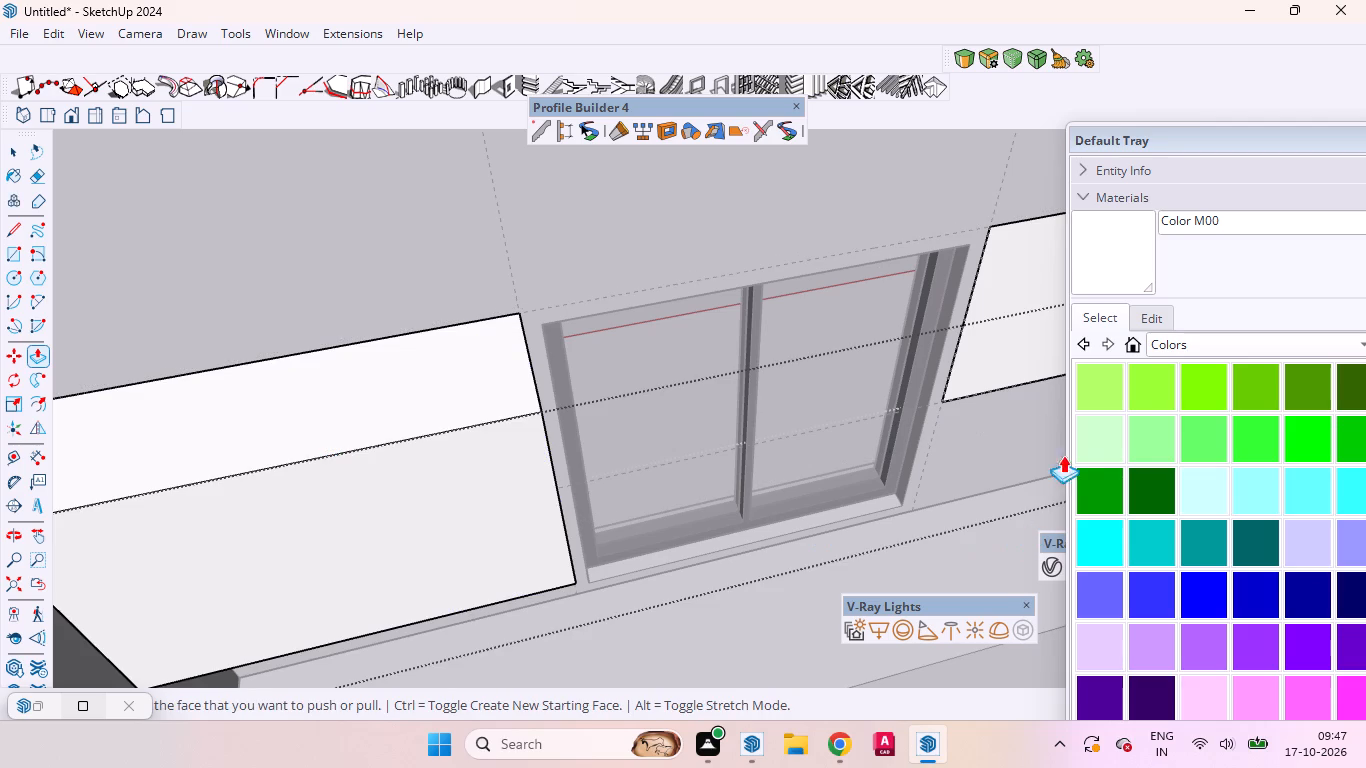
double_click(1010, 352)
key(space)
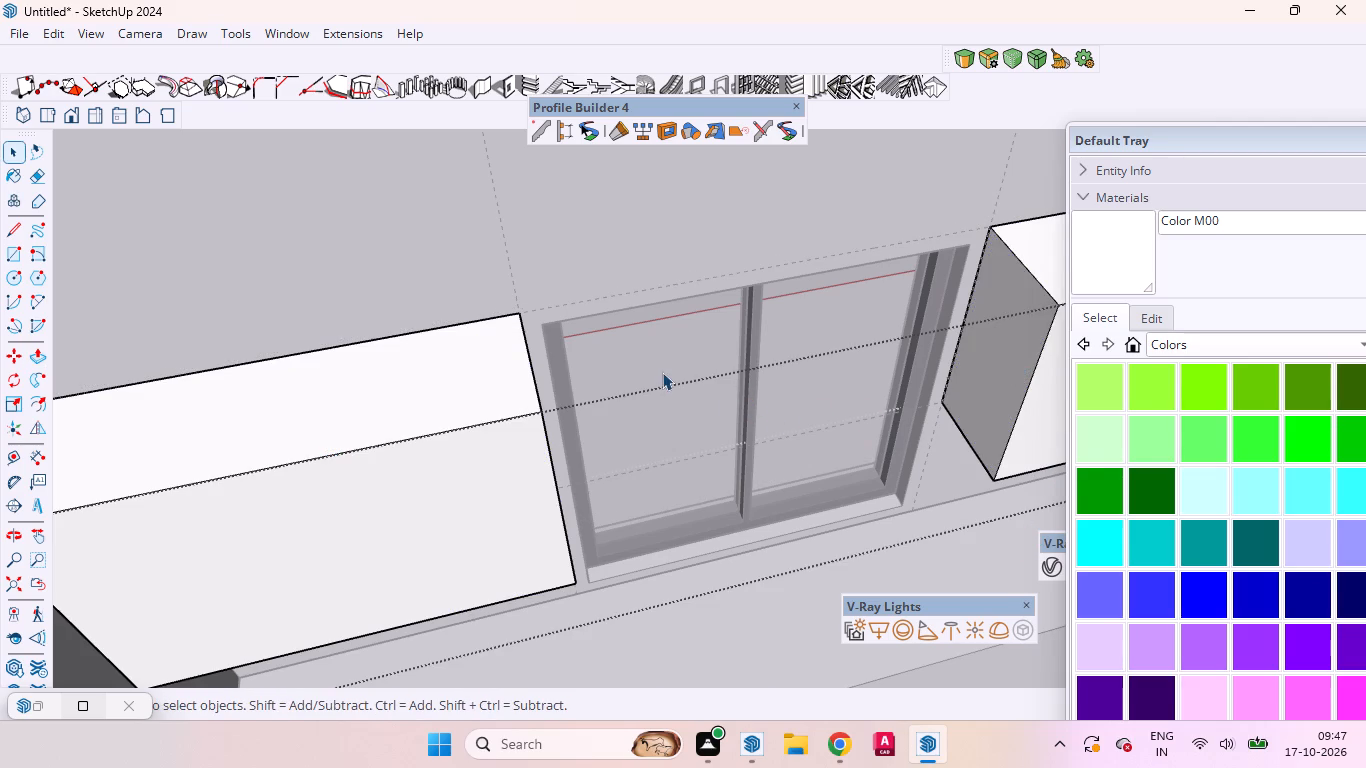
scroll(662, 372, down, 11)
middle_drag(653, 391, 564, 303)
scroll(564, 303, up, 1)
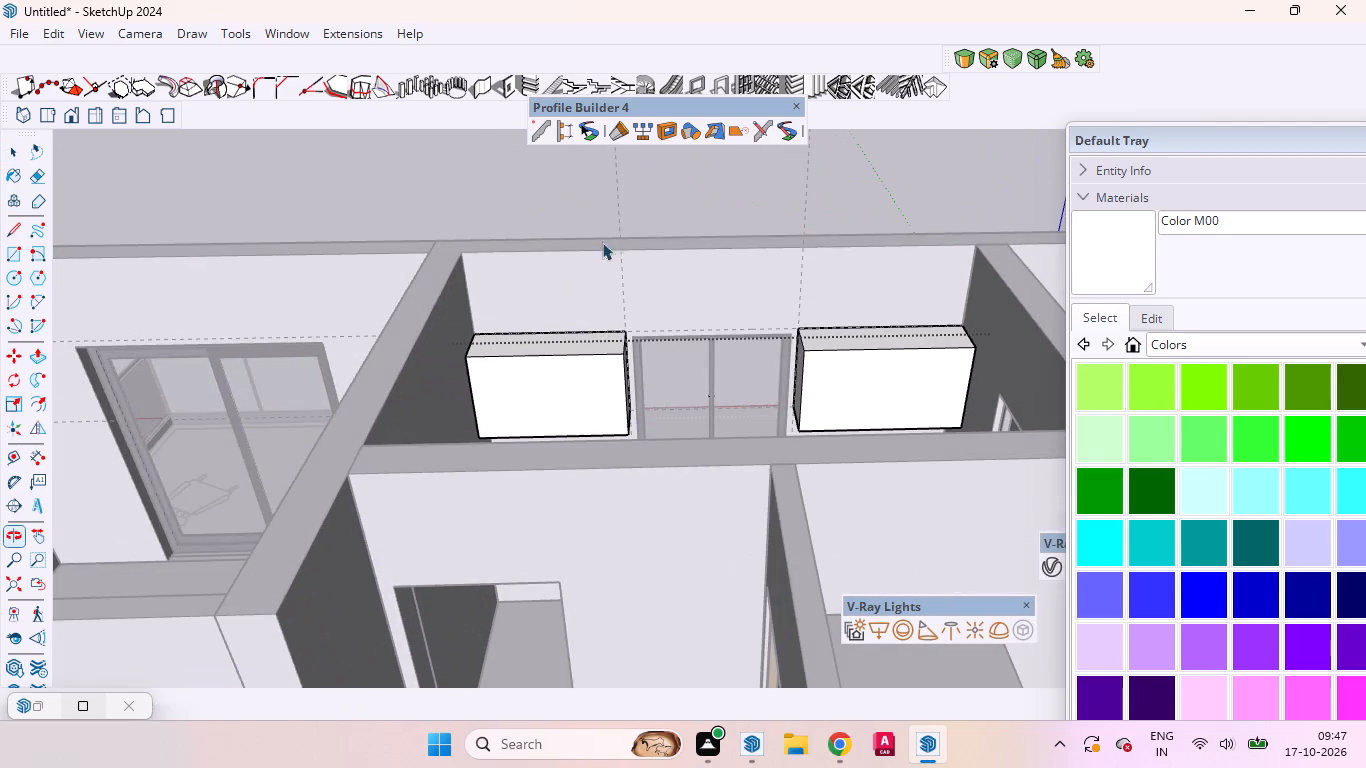
click(711, 176)
Start another new empty group for the loft above the overhead cabinets.
middle_drag(694, 330, 1090, 347)
scroll(1052, 338, up, 1)
scroll(584, 199, down, 3)
scroll(584, 204, up, 2)
scroll(584, 205, down, 2)
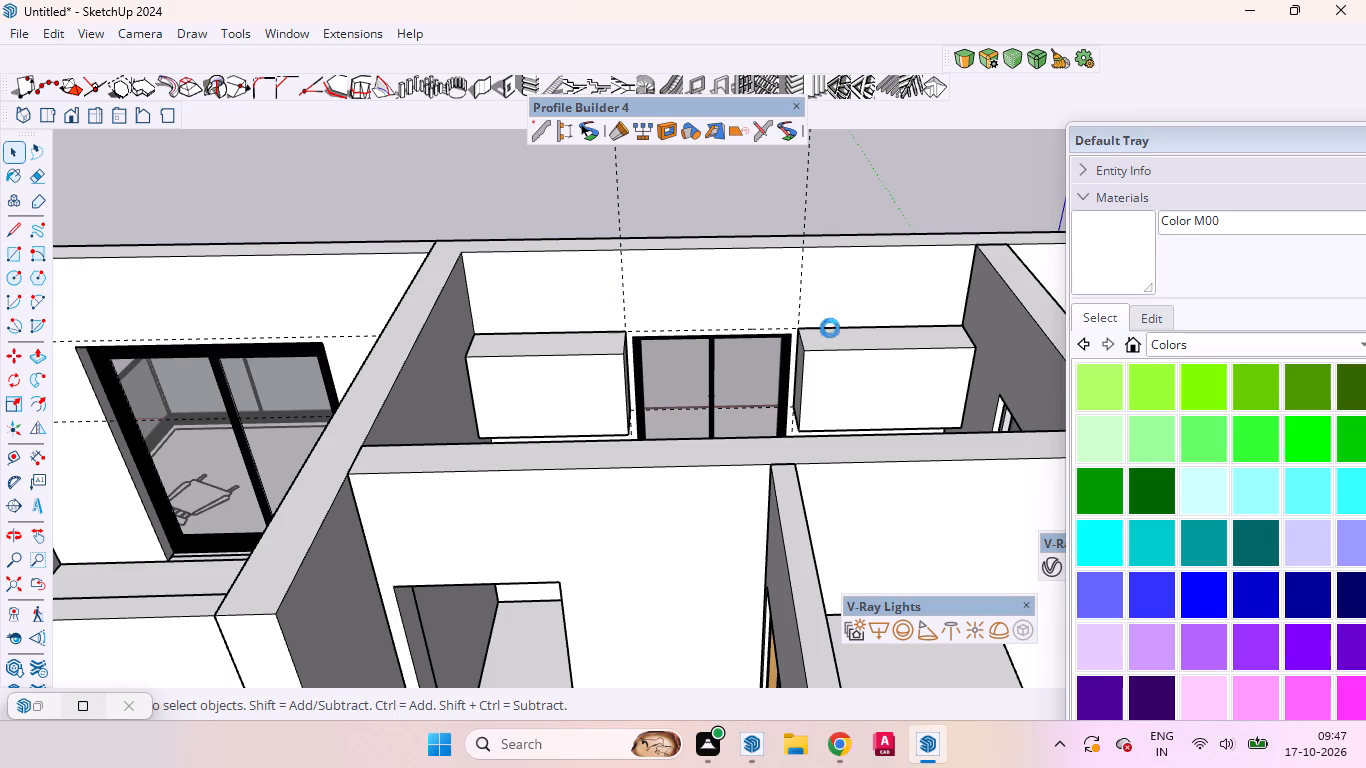
key(space)
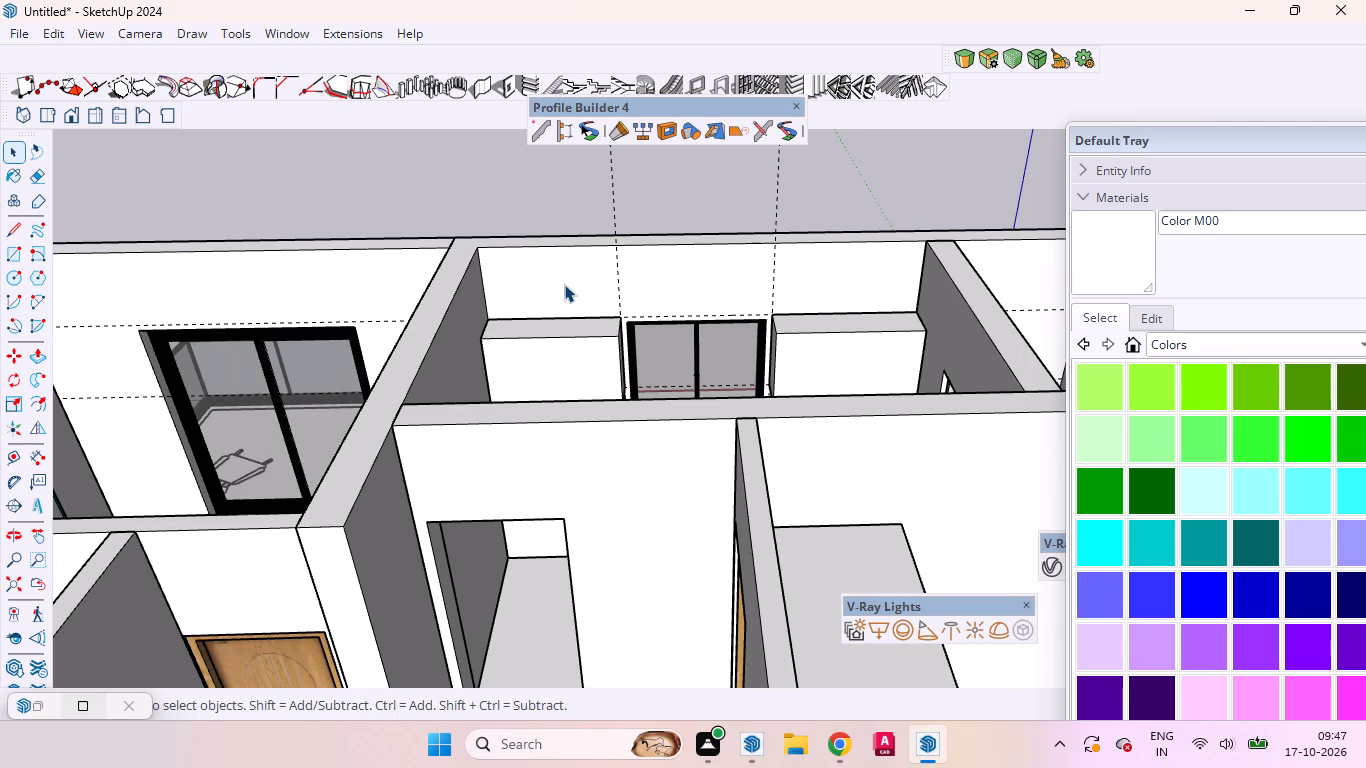
scroll(576, 270, down, 3)
right_click(509, 189)
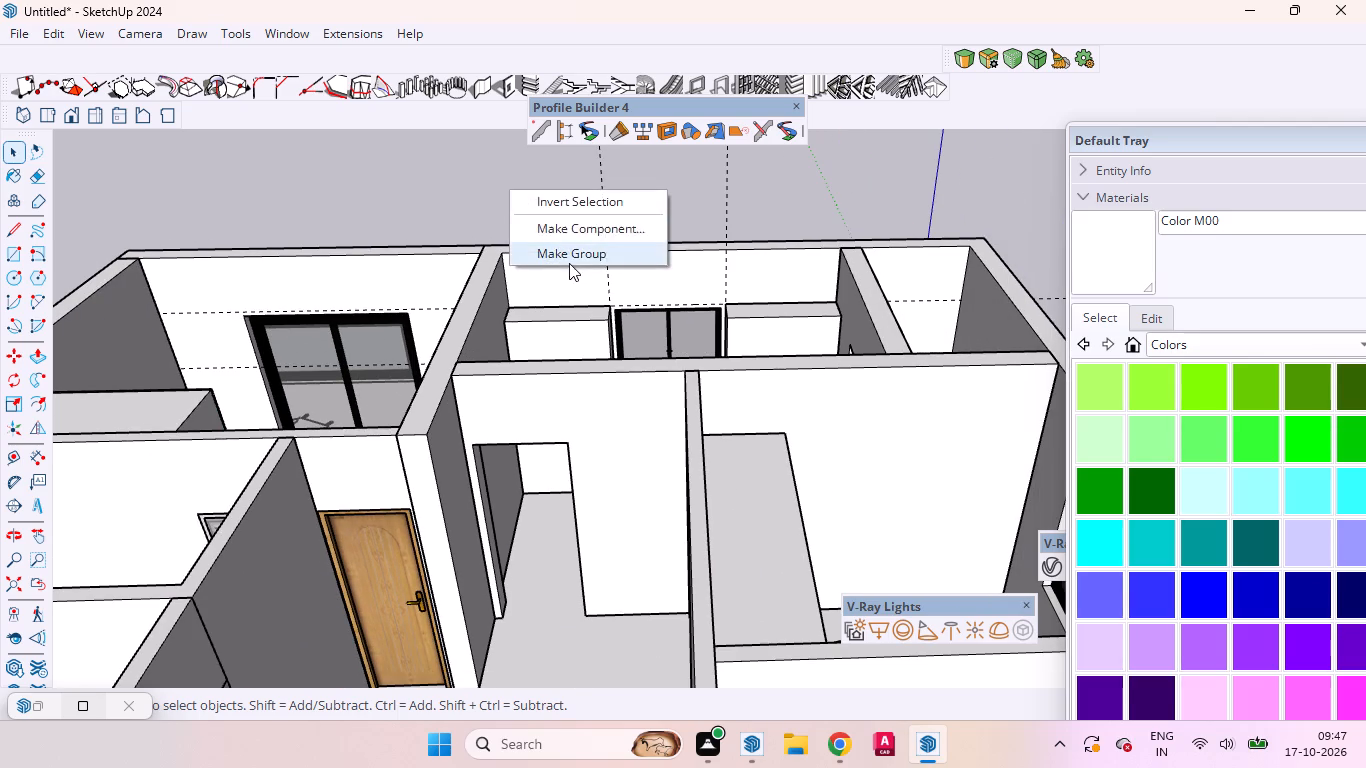
click(569, 263)
Draw a wall-to-wall rectangle on the window wall from the overhead cabinets' top back edge up to the wall's top.
scroll(557, 255, up, 4)
scroll(557, 255, down, 1)
scroll(557, 255, up, 1)
scroll(557, 255, down, 1)
scroll(557, 255, up, 6)
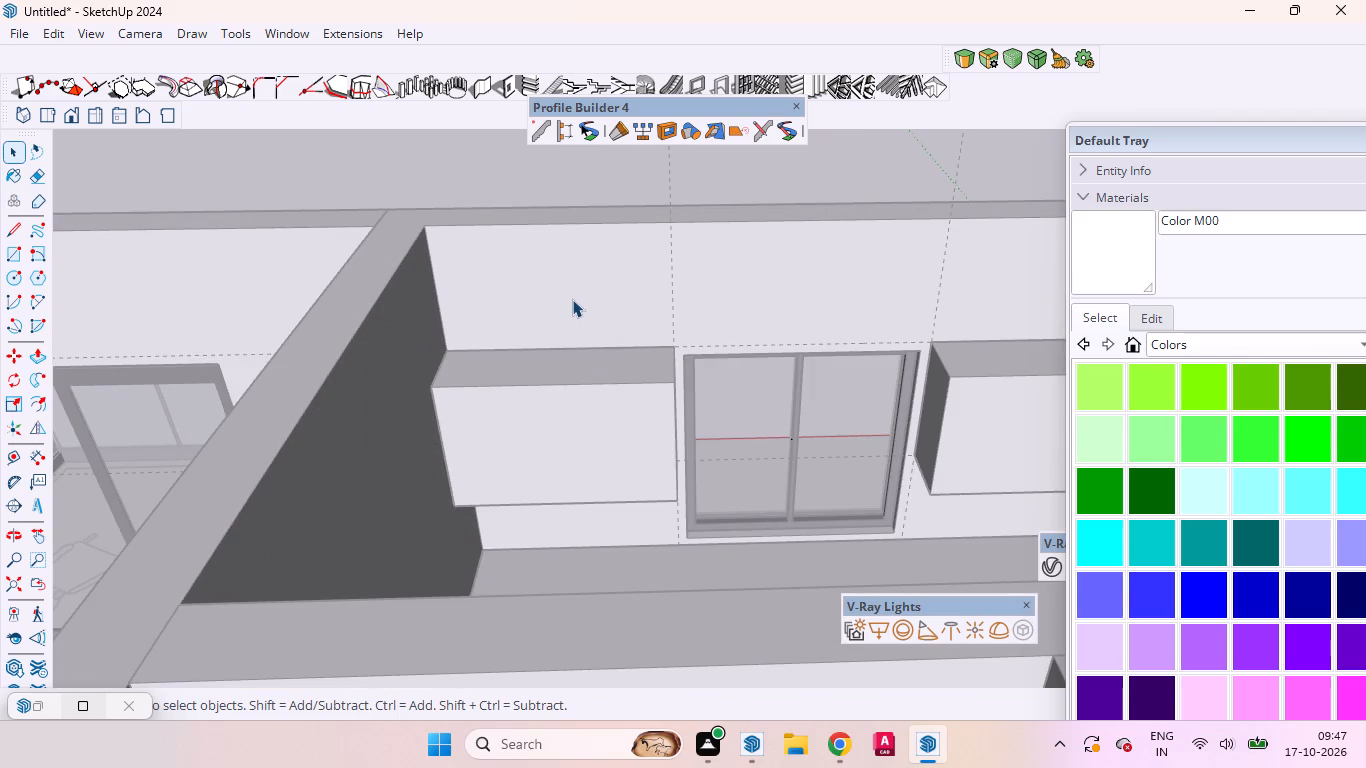
key(r)
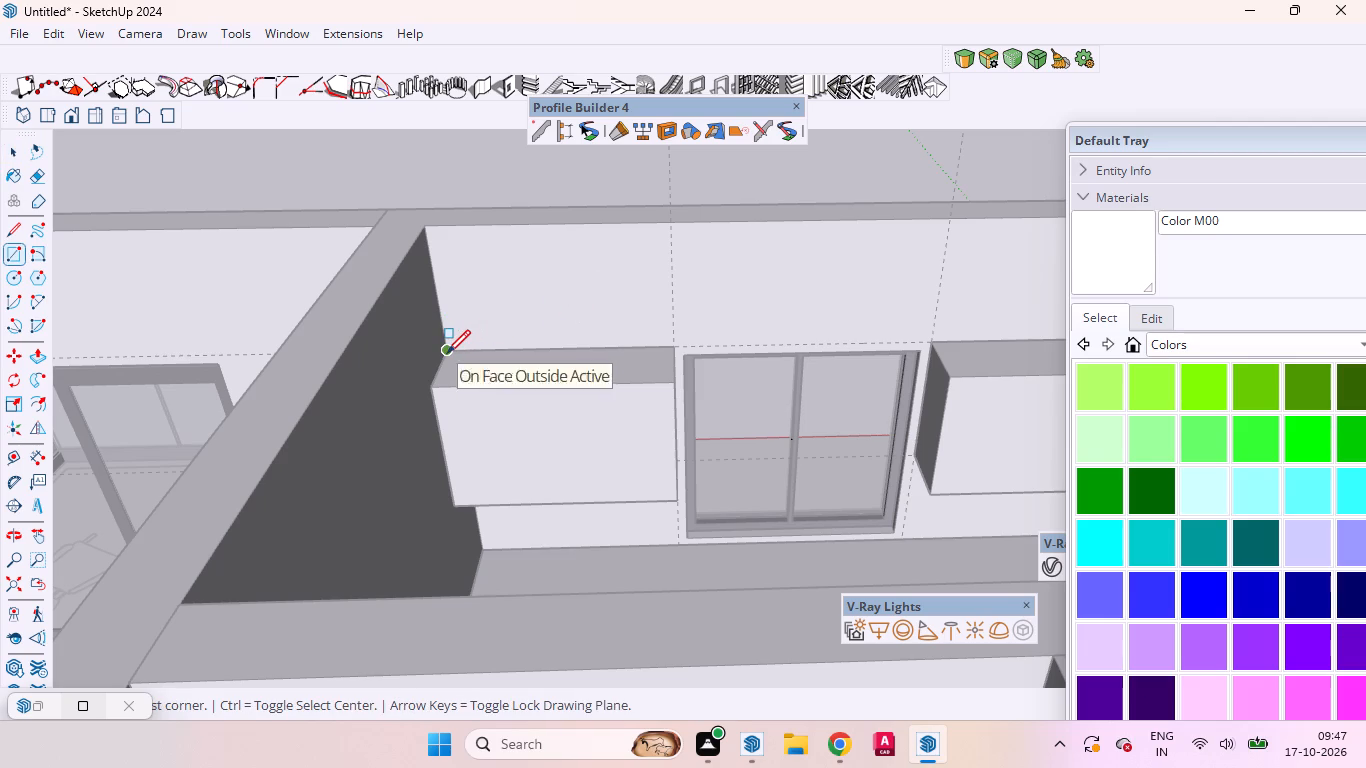
click(447, 353)
scroll(424, 344, down, 10)
scroll(750, 302, up, 2)
scroll(750, 302, down, 1)
scroll(750, 302, up, 3)
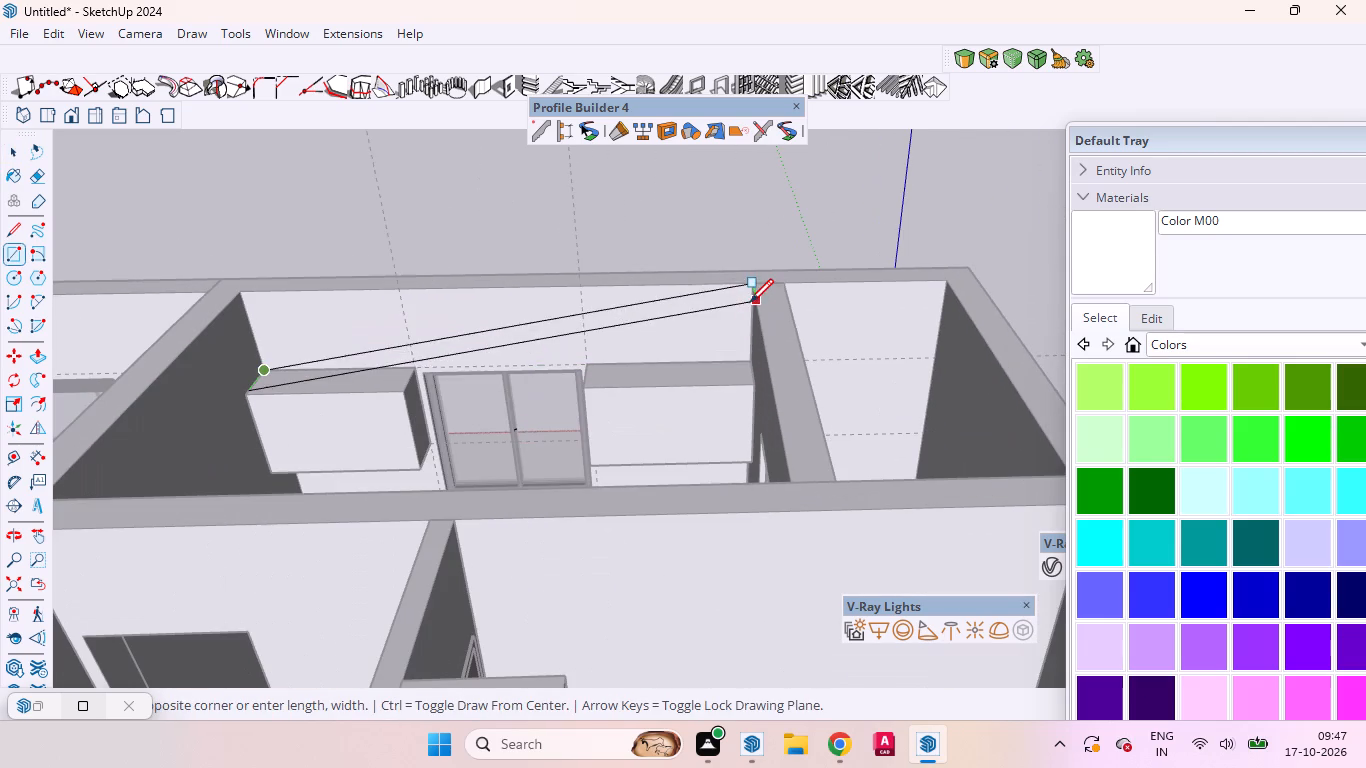
click(748, 285)
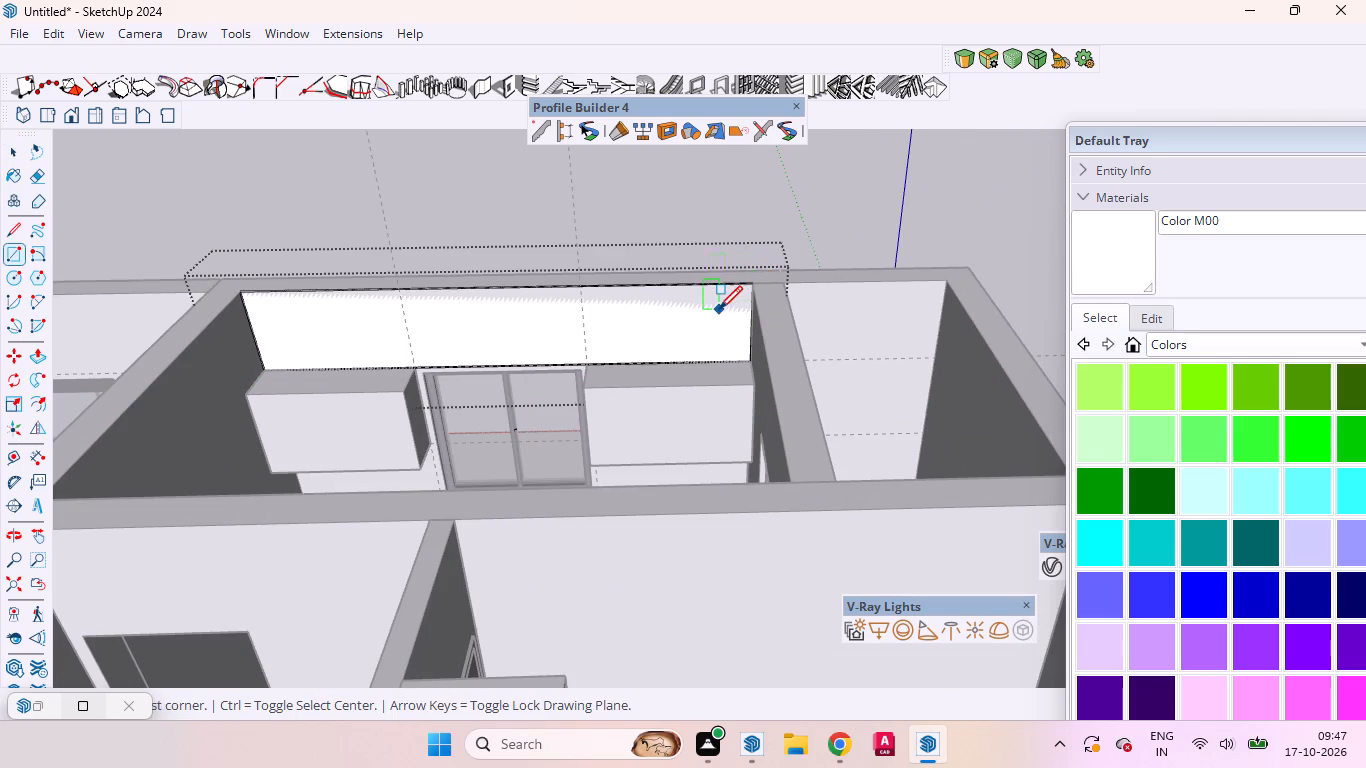
Extrude the rectangle above the cabinets 18 inches out from the wall and close its group.
key(p)
drag(705, 317, 706, 338)
key(1)
key(8)
key(Return)
key(space)
click(524, 202)
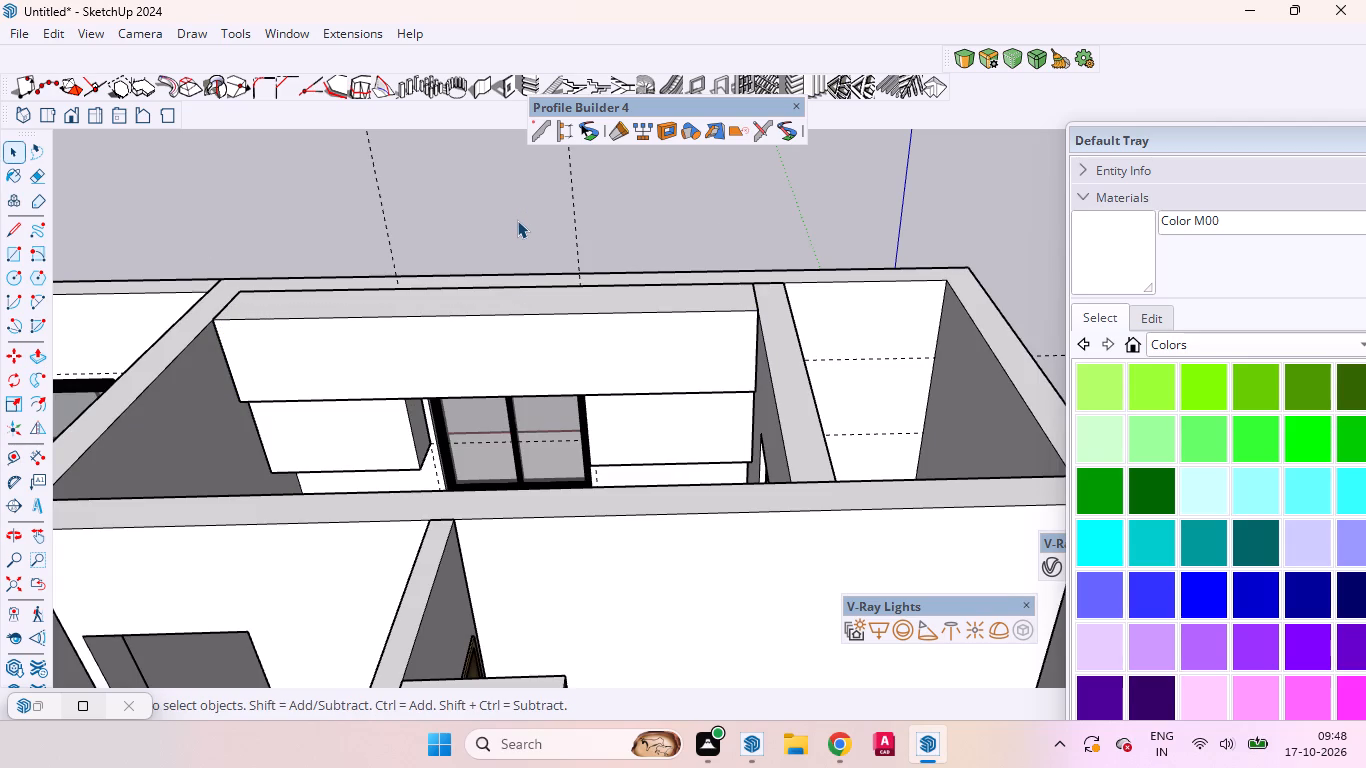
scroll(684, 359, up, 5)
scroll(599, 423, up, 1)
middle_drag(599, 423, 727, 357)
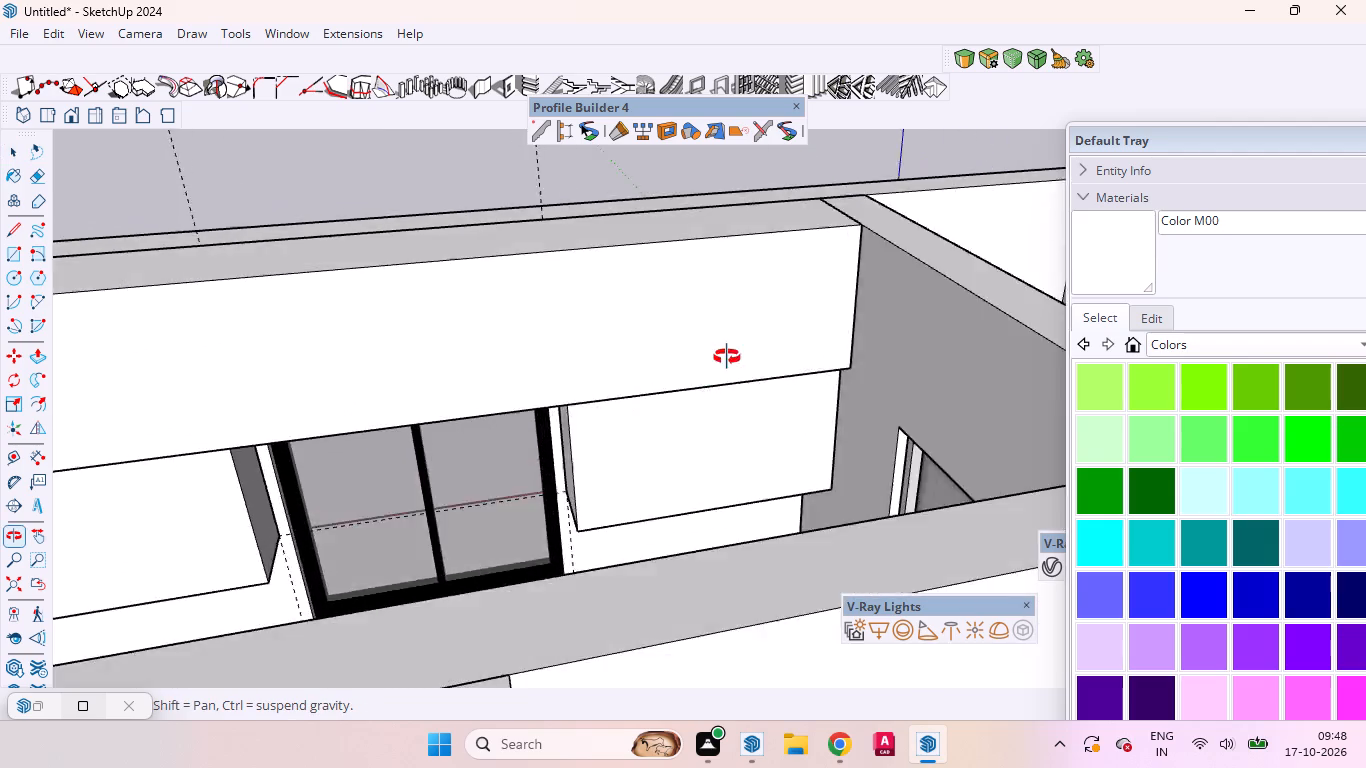
Examine the loft block and overhead cabinets around the kitchen window from several angles.
middle_drag(727, 357, 943, 370)
scroll(811, 447, up, 6)
scroll(802, 400, down, 1)
scroll(802, 400, up, 8)
middle_drag(810, 406, 810, 365)
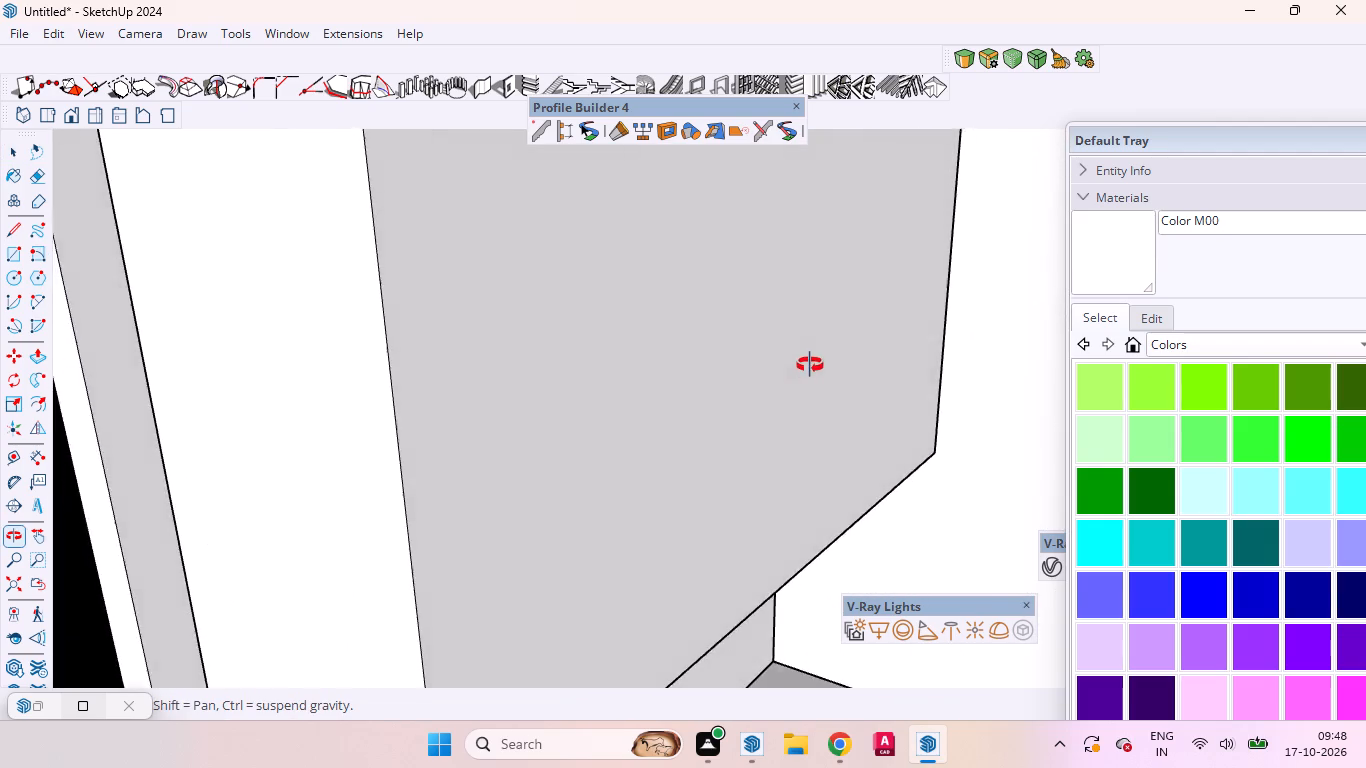
middle_drag(810, 365, 692, 487)
scroll(659, 492, down, 8)
scroll(663, 461, up, 3)
scroll(666, 450, down, 10)
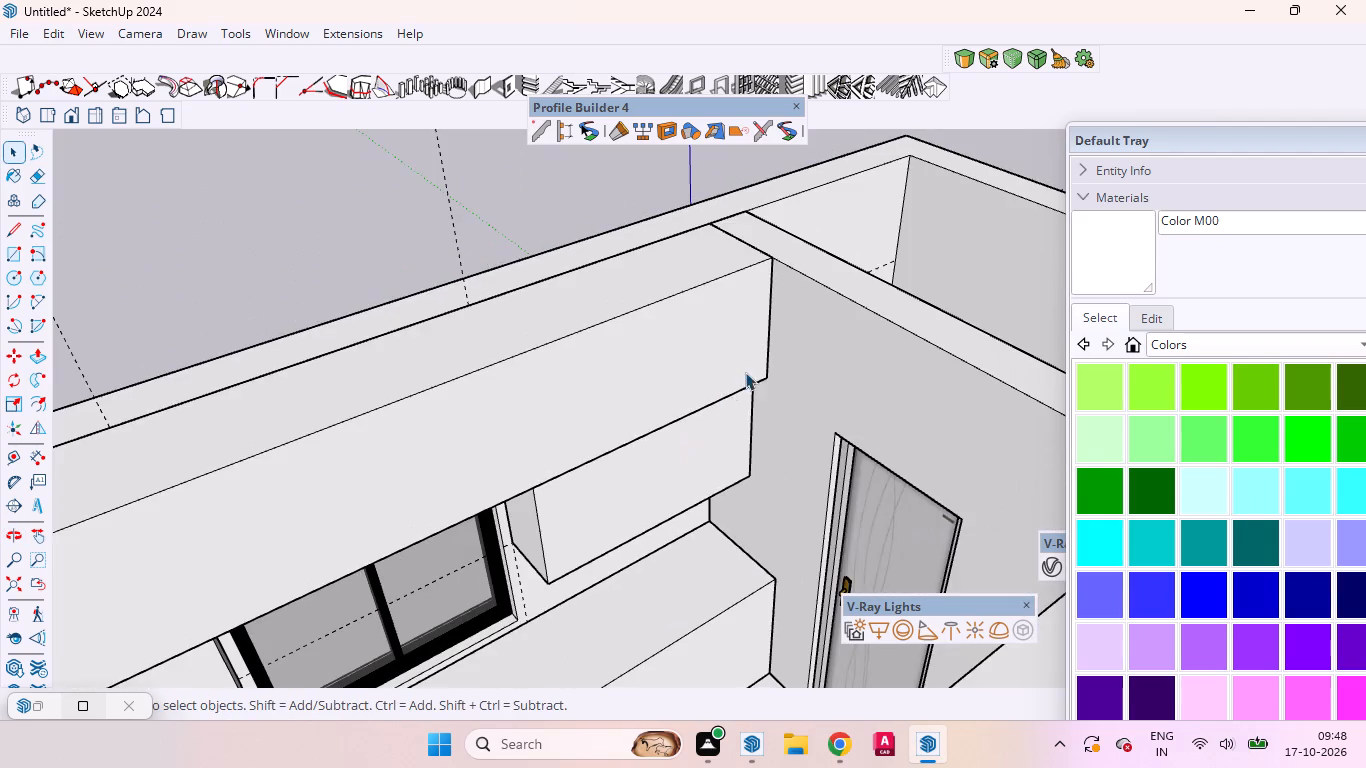
middle_drag(745, 372, 584, 391)
scroll(584, 391, up, 1)
scroll(707, 375, down, 5)
scroll(718, 374, up, 2)
scroll(720, 364, down, 16)
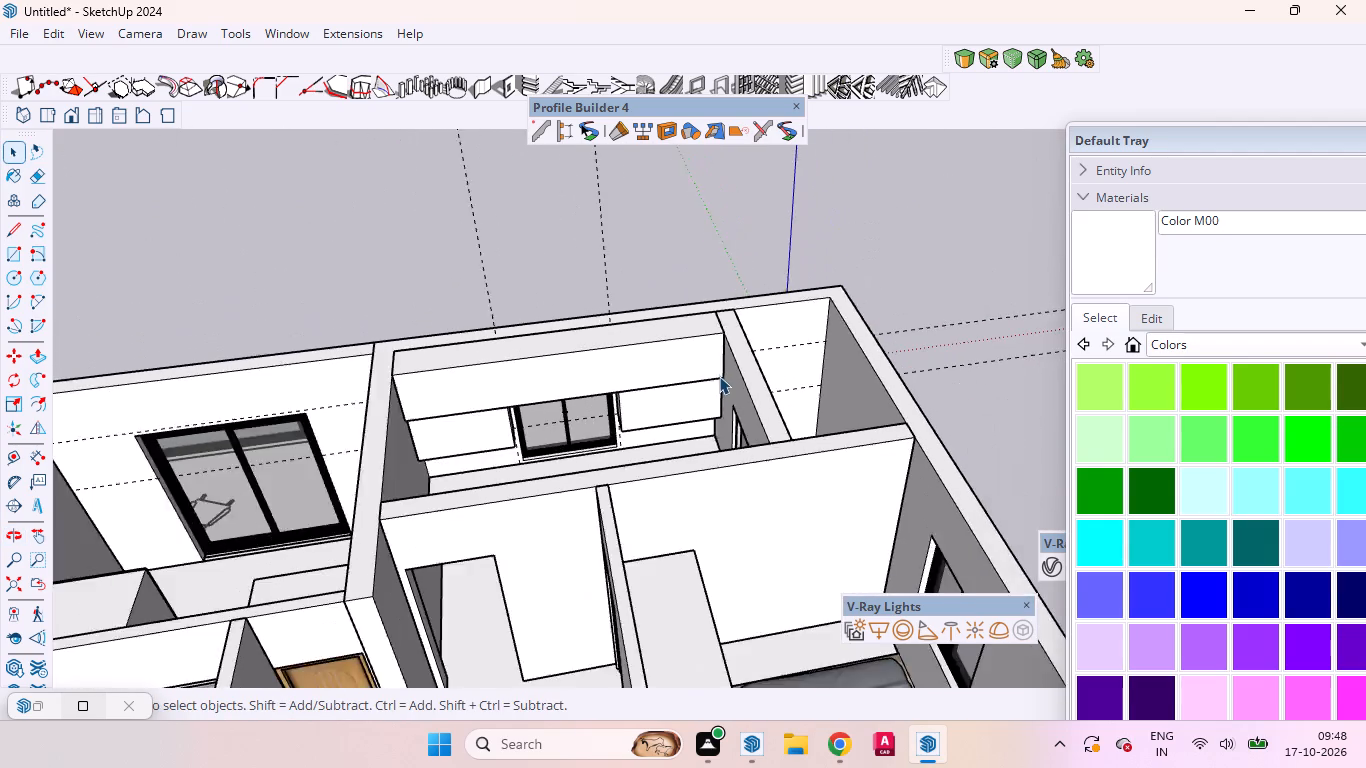
Delete the vertical guide lines at the kitchen window and the long horizontal guide lines running past the house.
drag(668, 279, 458, 196)
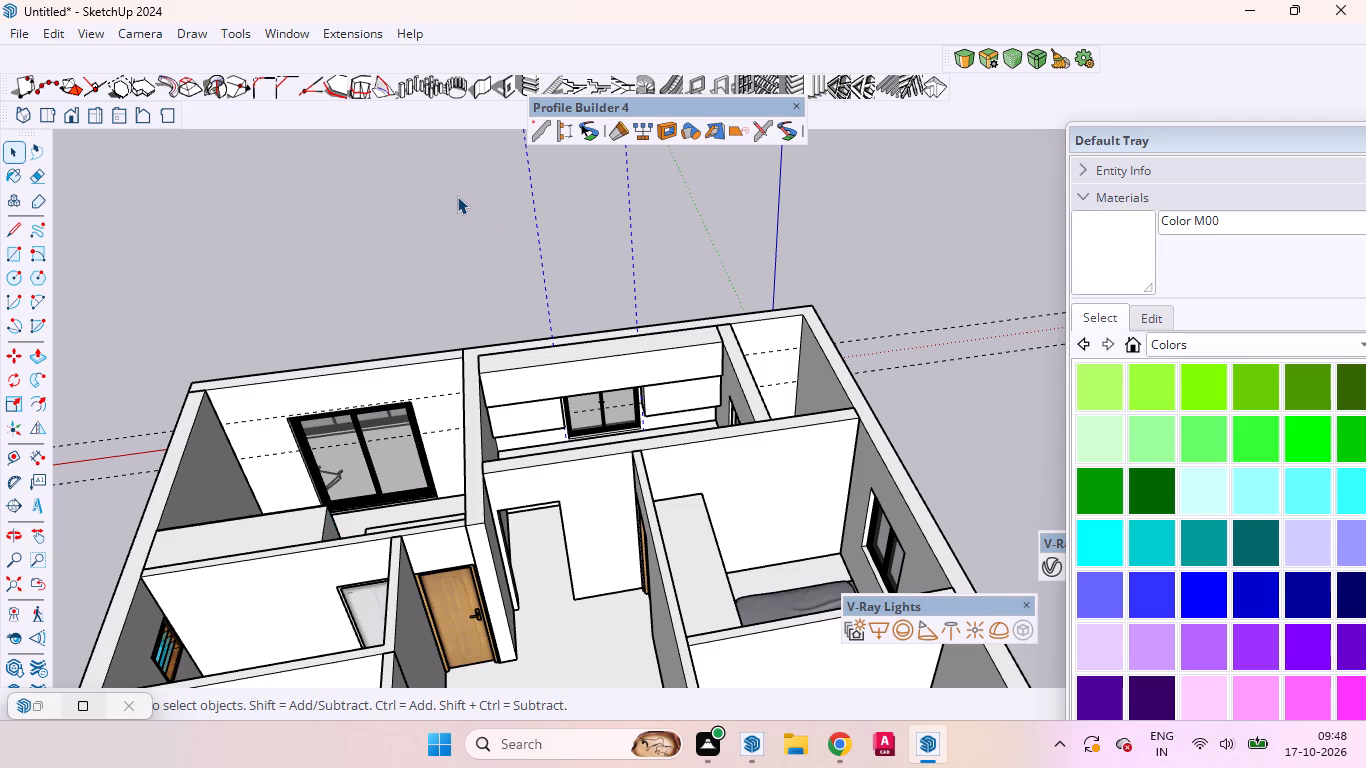
key(Delete)
scroll(437, 177, down, 6)
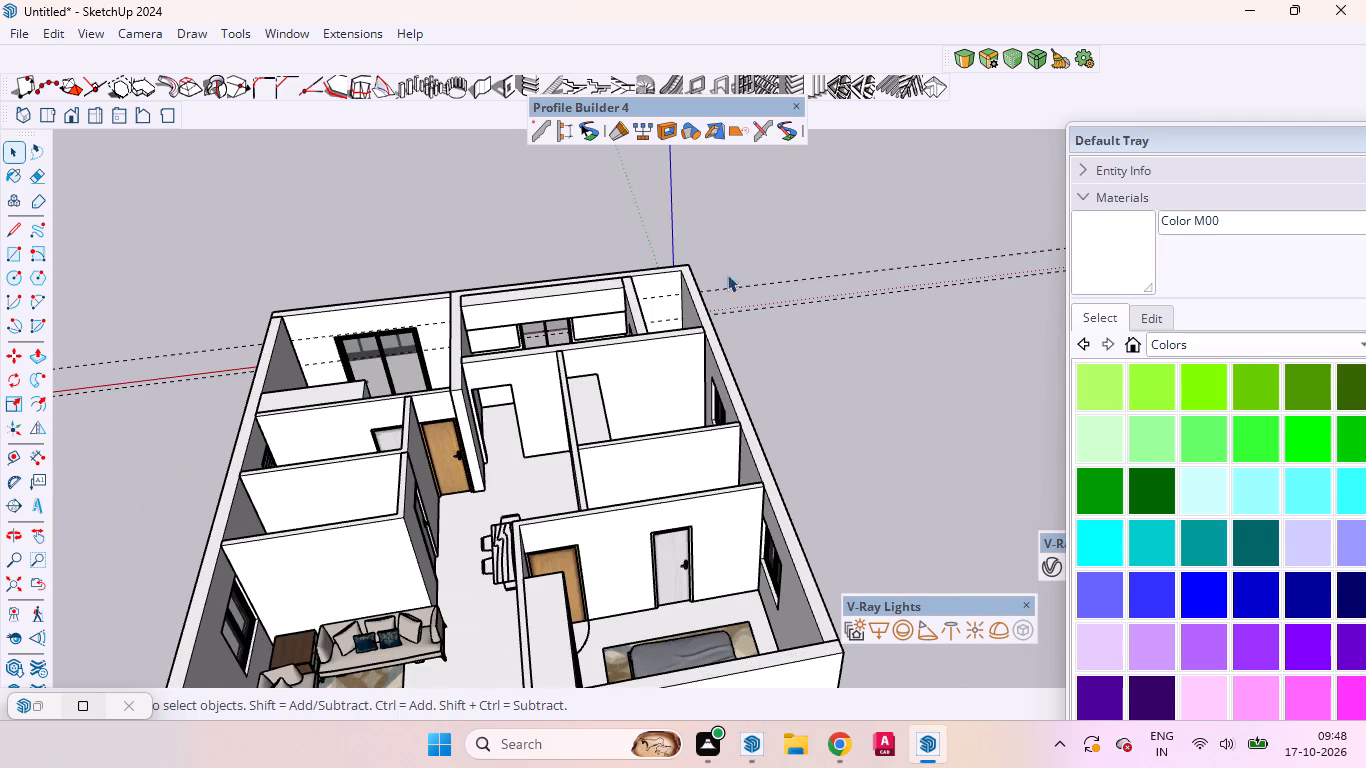
drag(879, 336, 809, 218)
key(Delete)
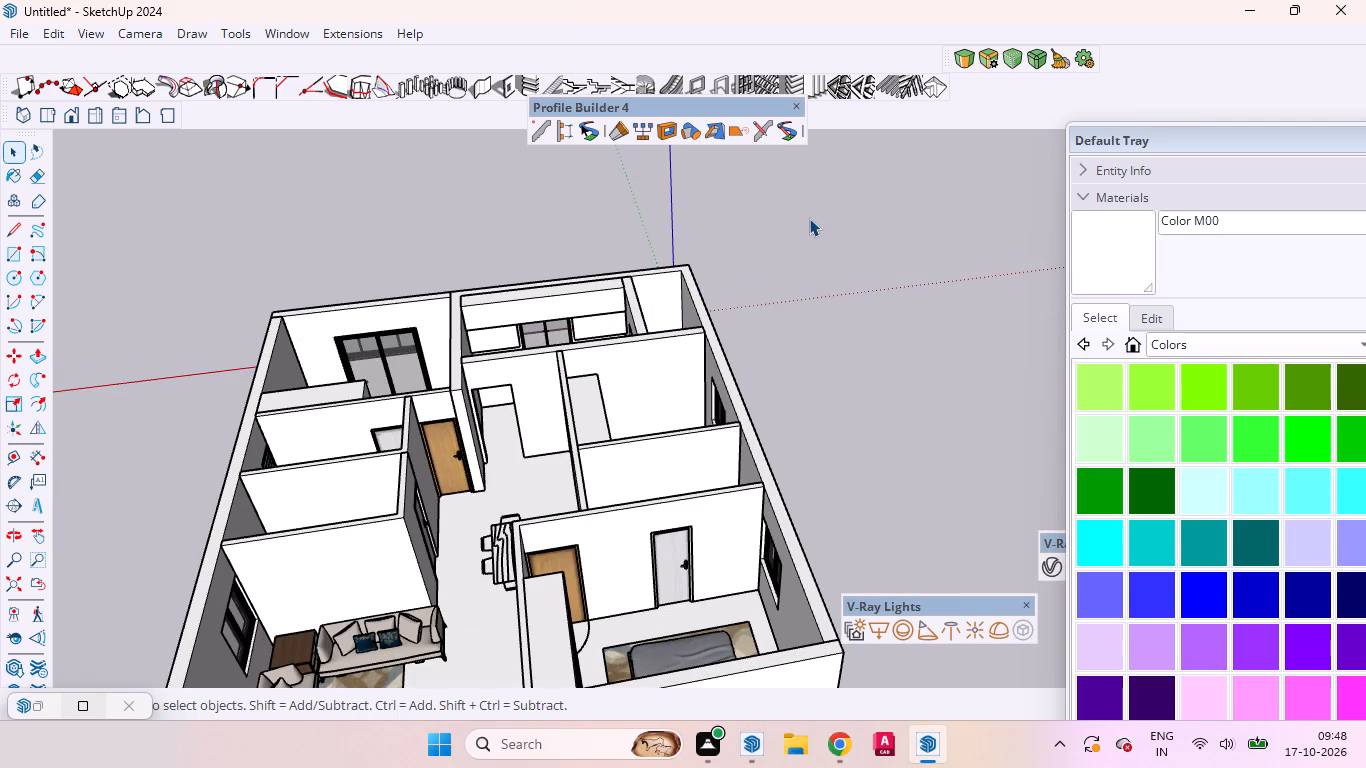
Inspect the kitchen's counter, overhead units and the outlines on the floor along the wall opposite the window.
scroll(809, 218, down, 1)
scroll(619, 292, up, 6)
scroll(549, 368, down, 1)
scroll(546, 370, up, 9)
middle_drag(461, 325, 499, 353)
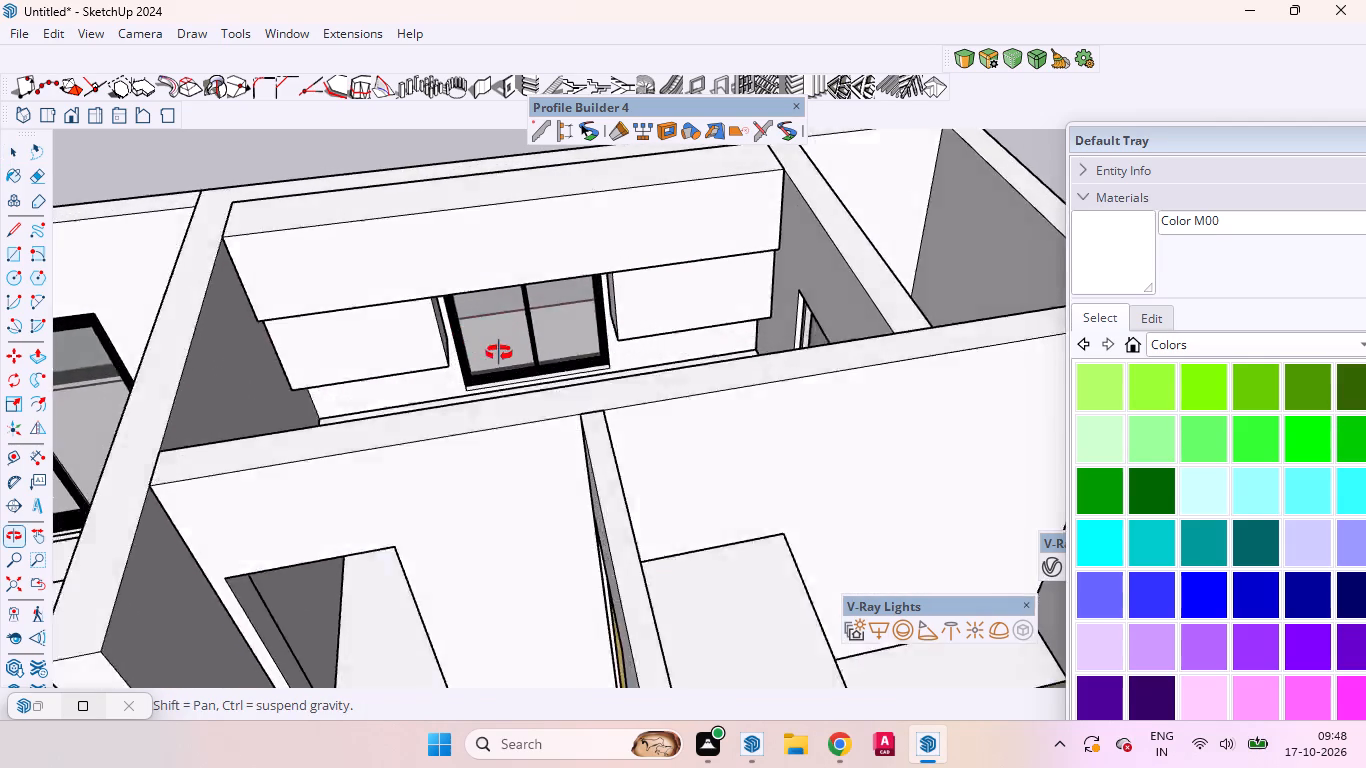
middle_drag(499, 353, 735, 374)
scroll(605, 490, up, 7)
scroll(605, 490, down, 1)
scroll(605, 490, up, 2)
middle_drag(605, 346, 474, 446)
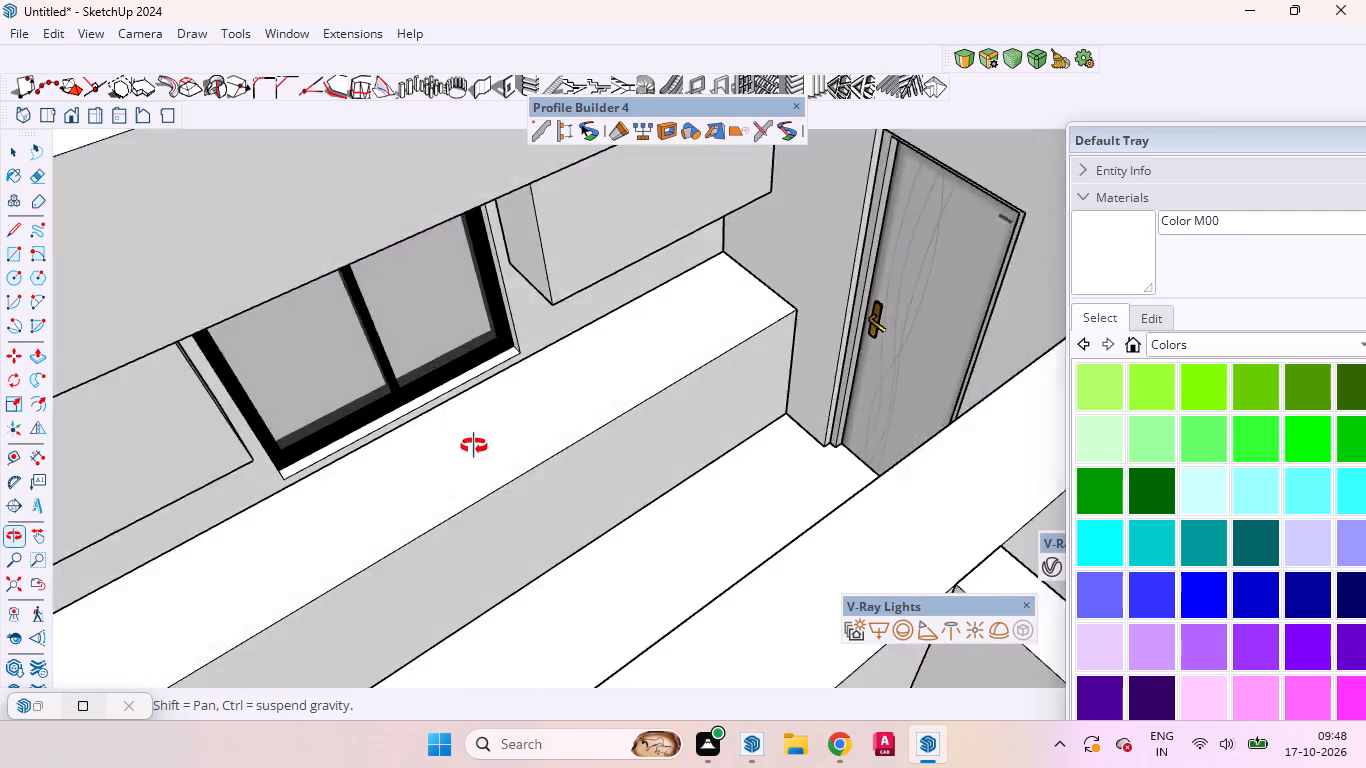
middle_drag(474, 446, 345, 488)
scroll(751, 435, down, 9)
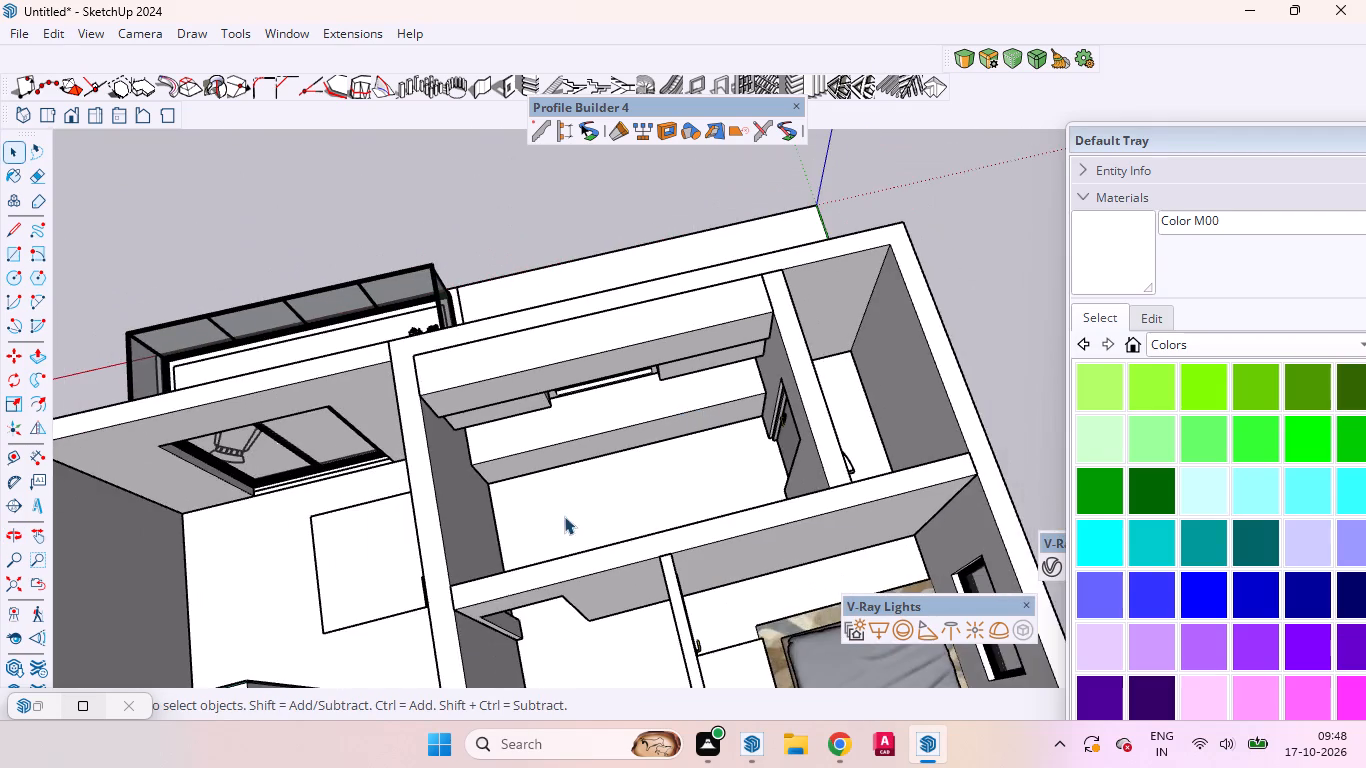
scroll(564, 516, up, 1)
middle_drag(573, 520, 1309, 508)
scroll(932, 422, up, 4)
scroll(929, 424, down, 3)
middle_drag(542, 433, 993, 479)
scroll(987, 479, up, 1)
scroll(985, 479, down, 1)
scroll(582, 436, down, 1)
scroll(582, 434, up, 1)
scroll(582, 432, down, 3)
middle_drag(653, 467, 517, 433)
scroll(616, 364, up, 3)
scroll(618, 367, down, 2)
scroll(618, 367, up, 3)
scroll(622, 367, down, 2)
scroll(623, 367, up, 1)
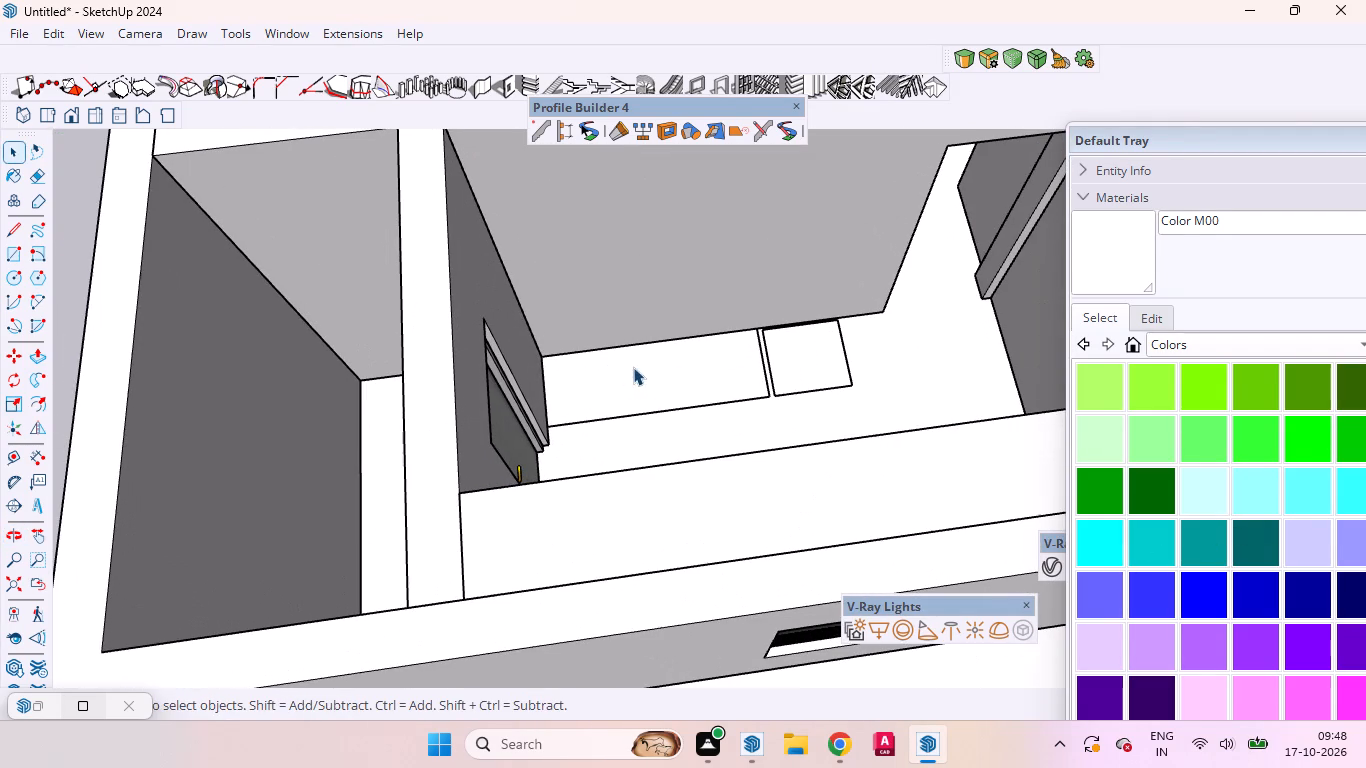
In a new empty group, draw a rectangle over the long floor outline beside the kitchen door, opposite the counter.
right_click(77, 205)
click(114, 275)
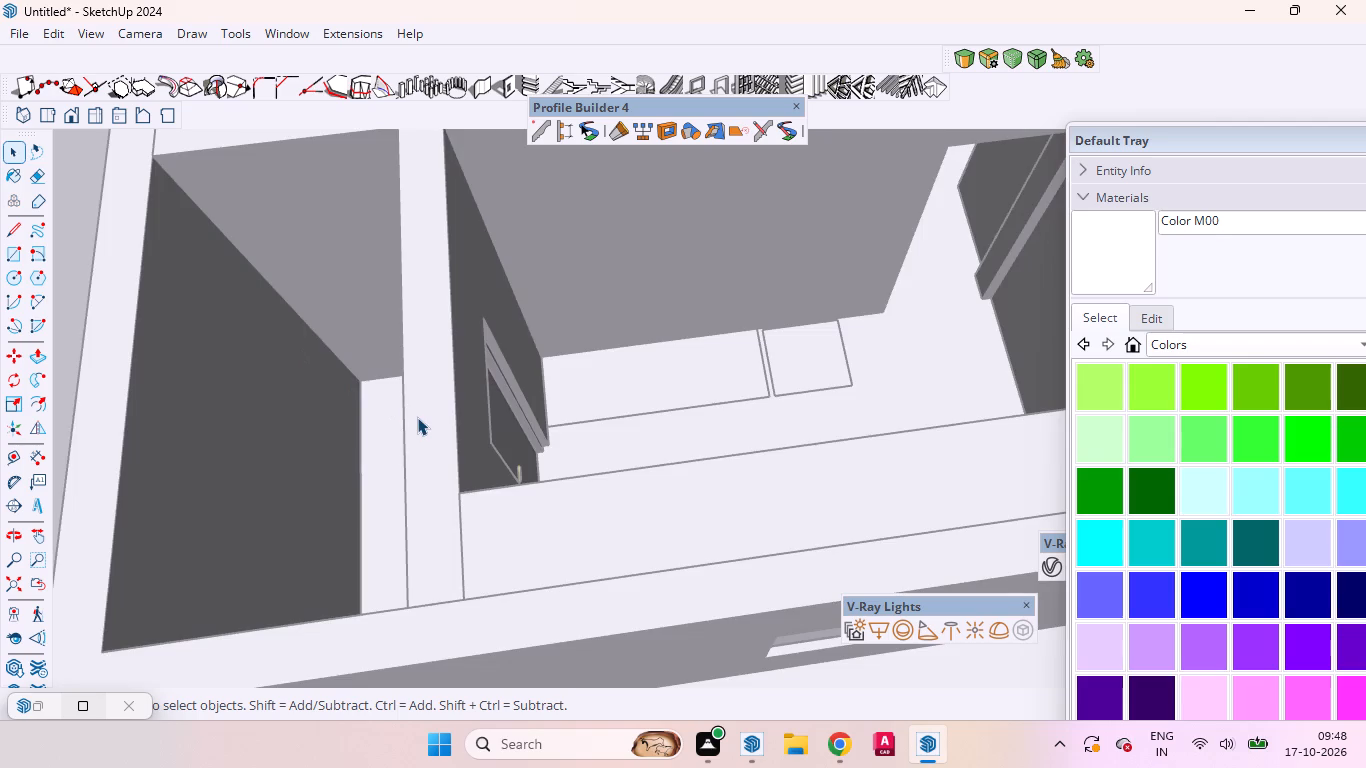
key(r)
scroll(580, 412, up, 10)
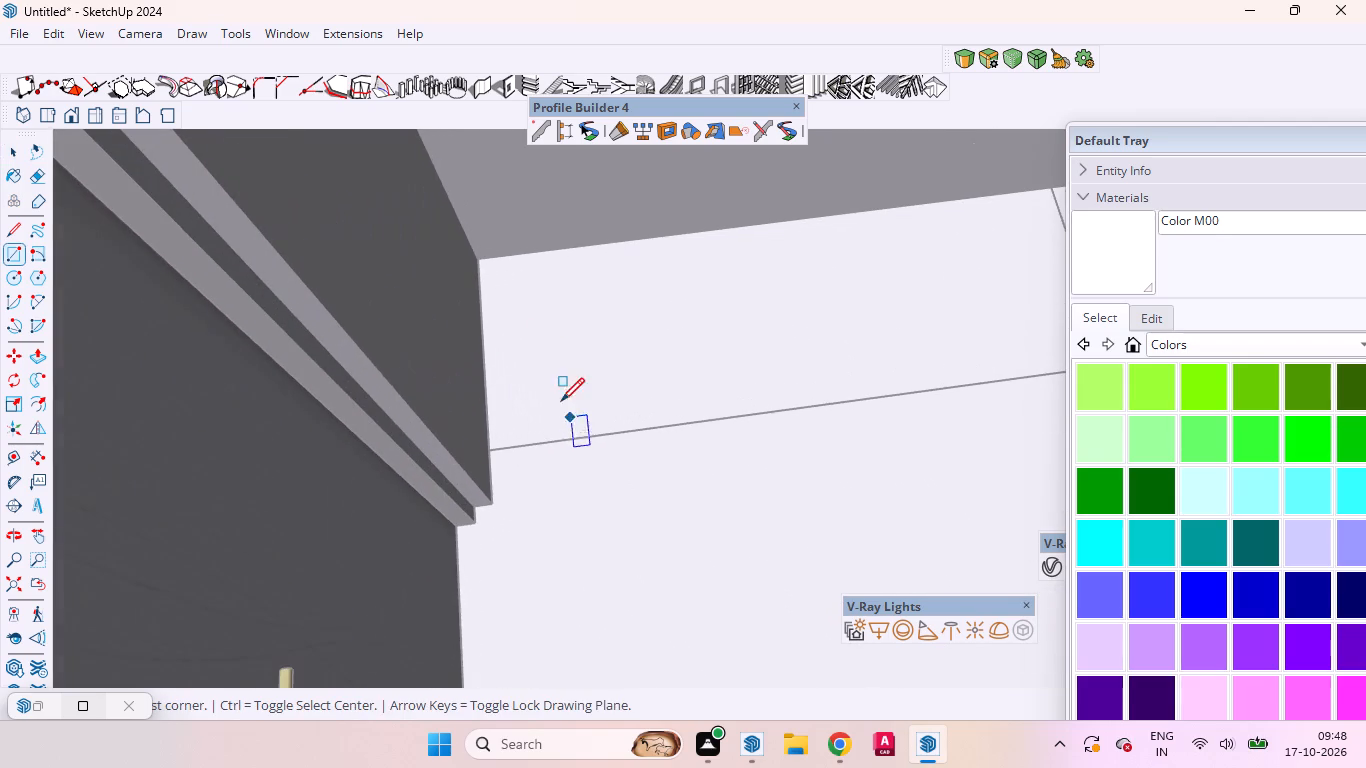
click(484, 258)
scroll(526, 352, down, 5)
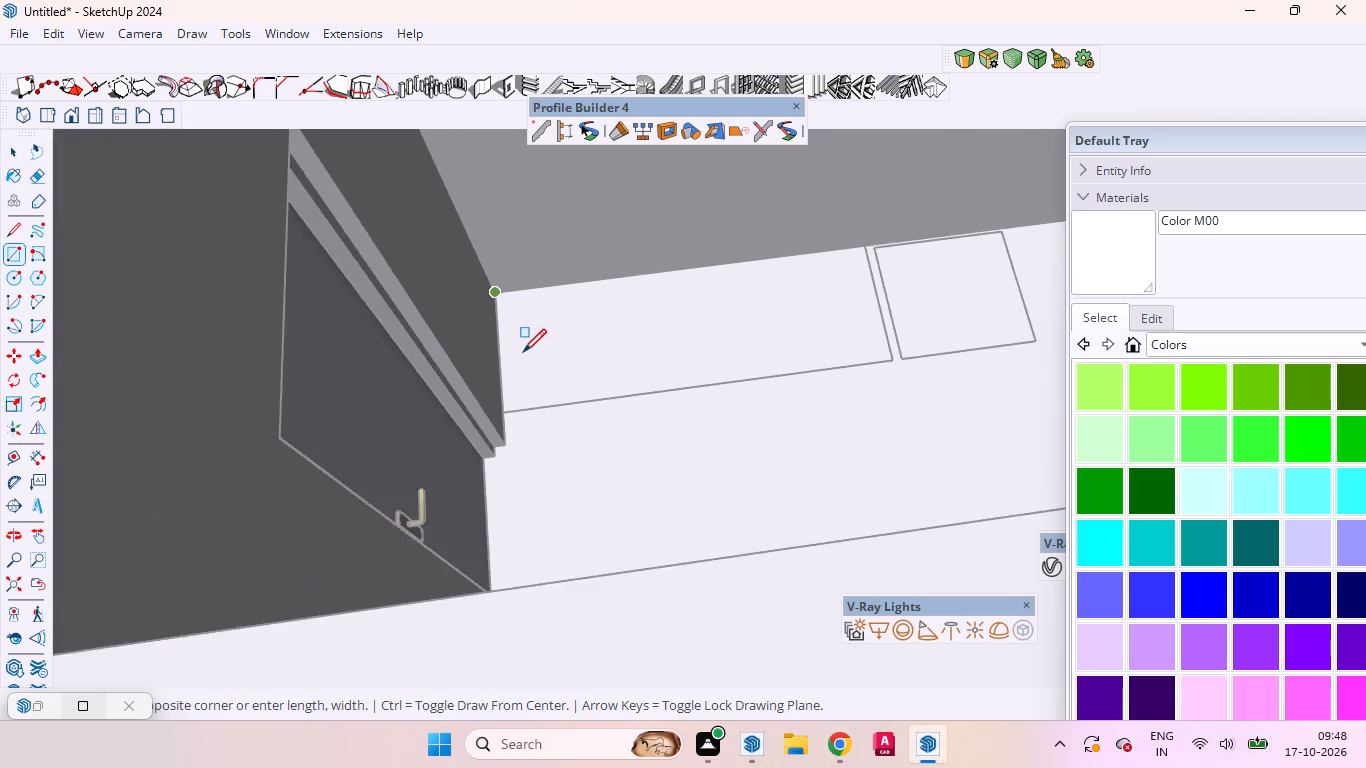
scroll(523, 352, down, 3)
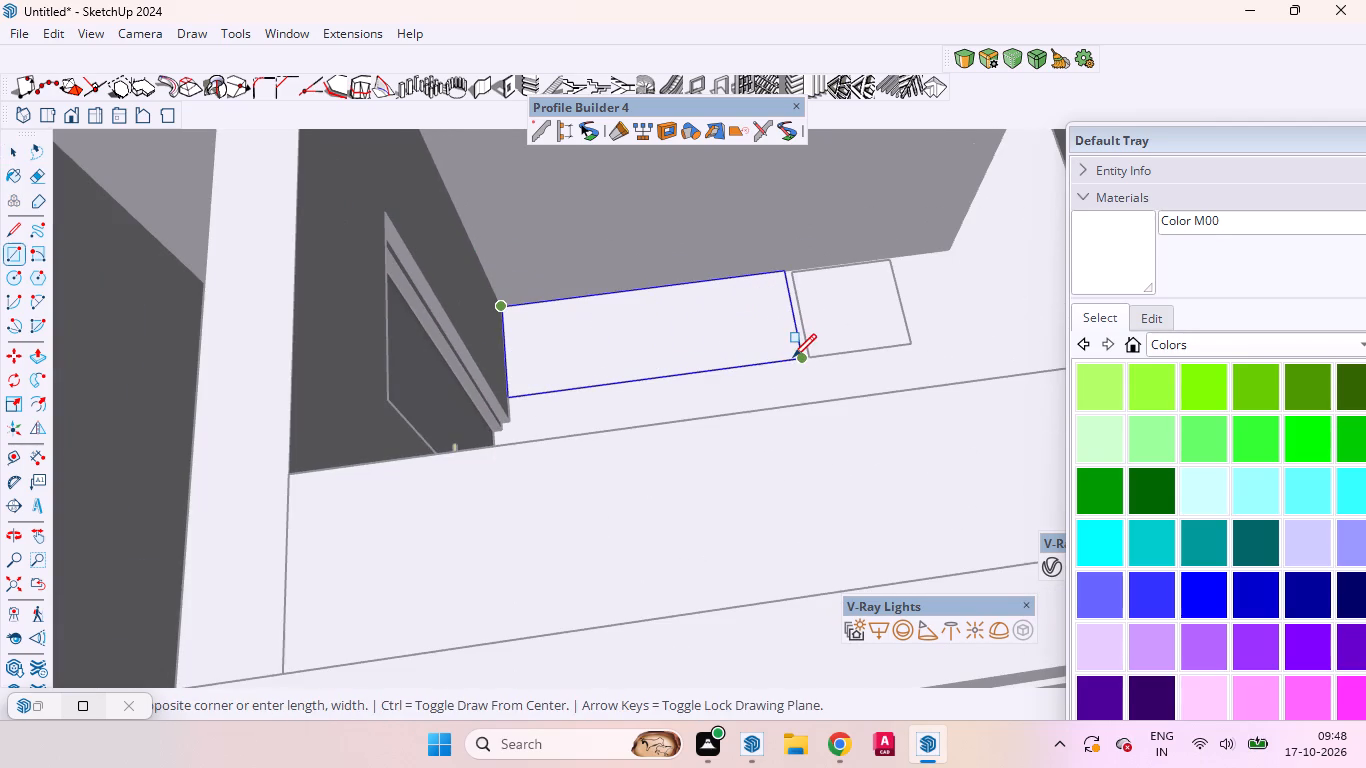
click(799, 356)
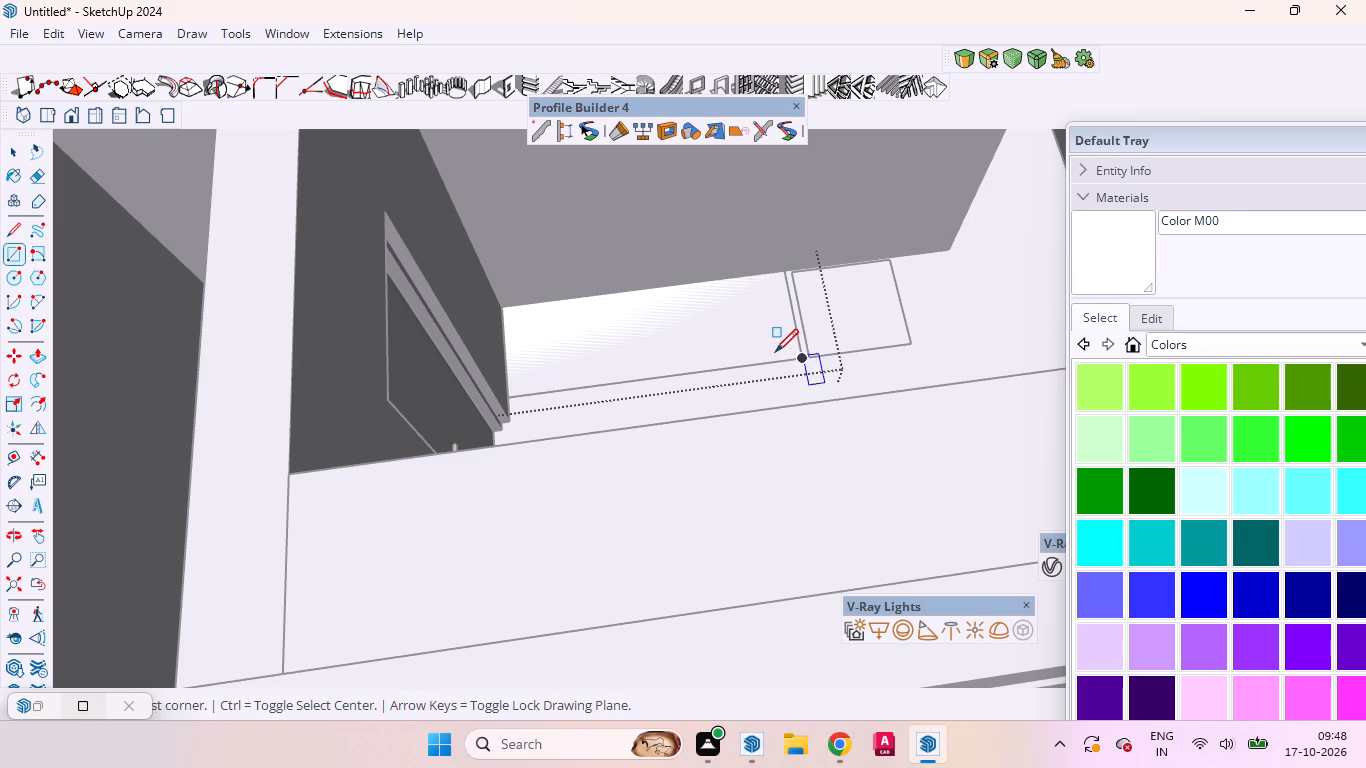
Extrude the floor rectangle up to the top of the walls and close its group.
key(p)
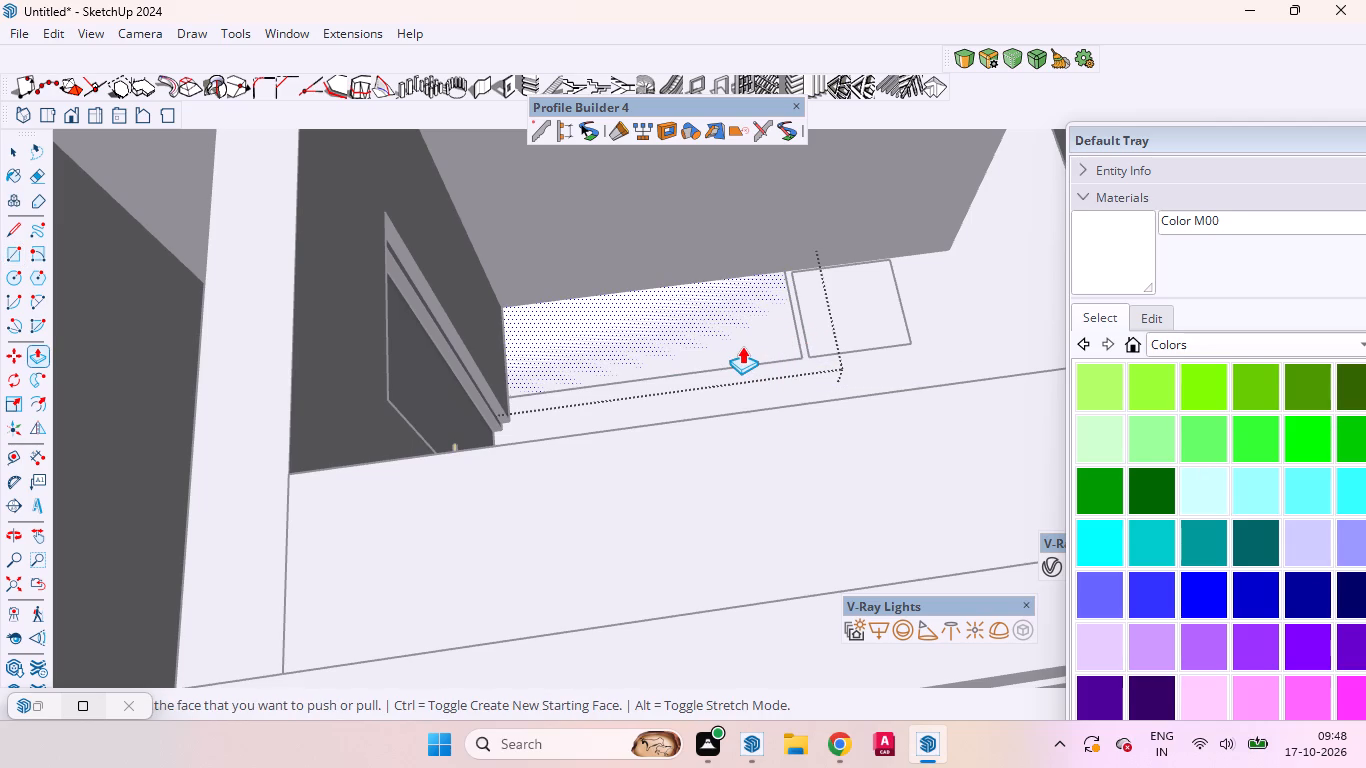
click(742, 346)
scroll(727, 343, down, 8)
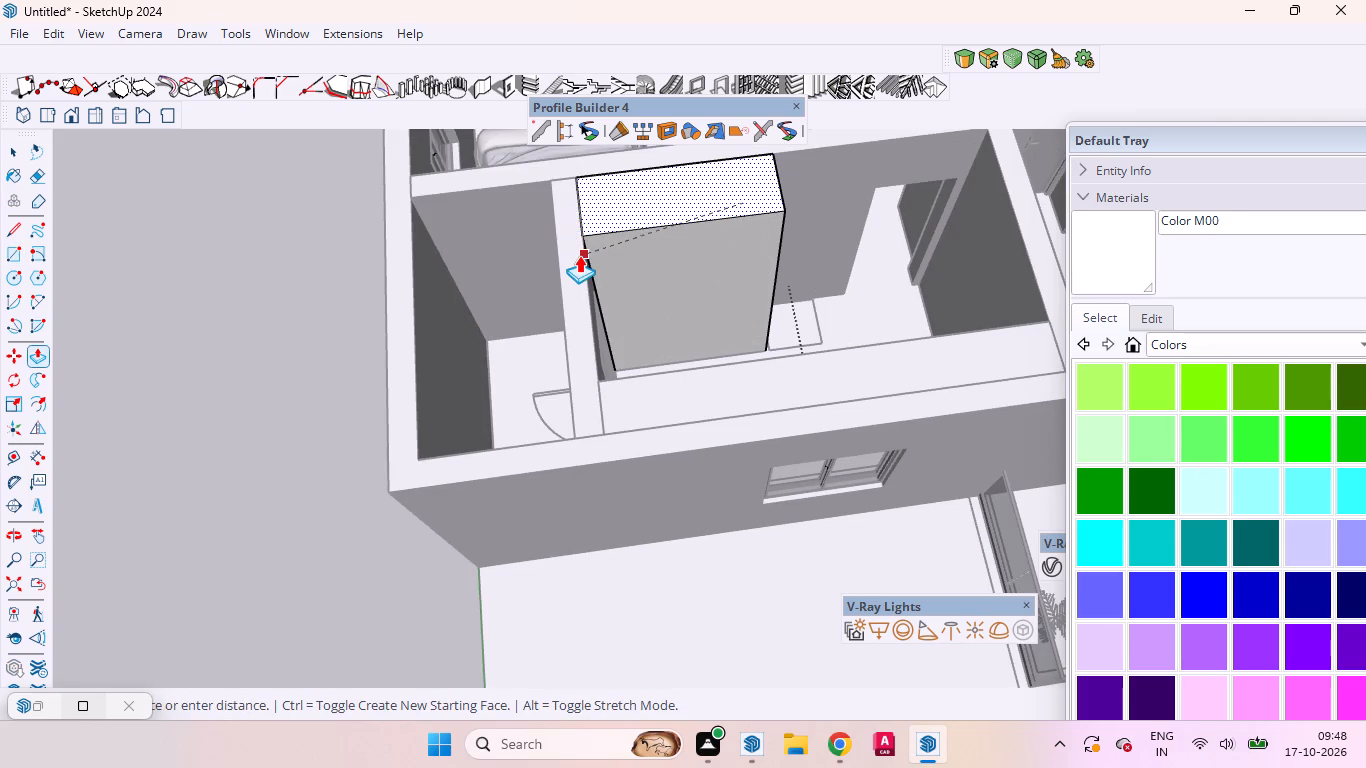
click(579, 255)
key(space)
click(182, 298)
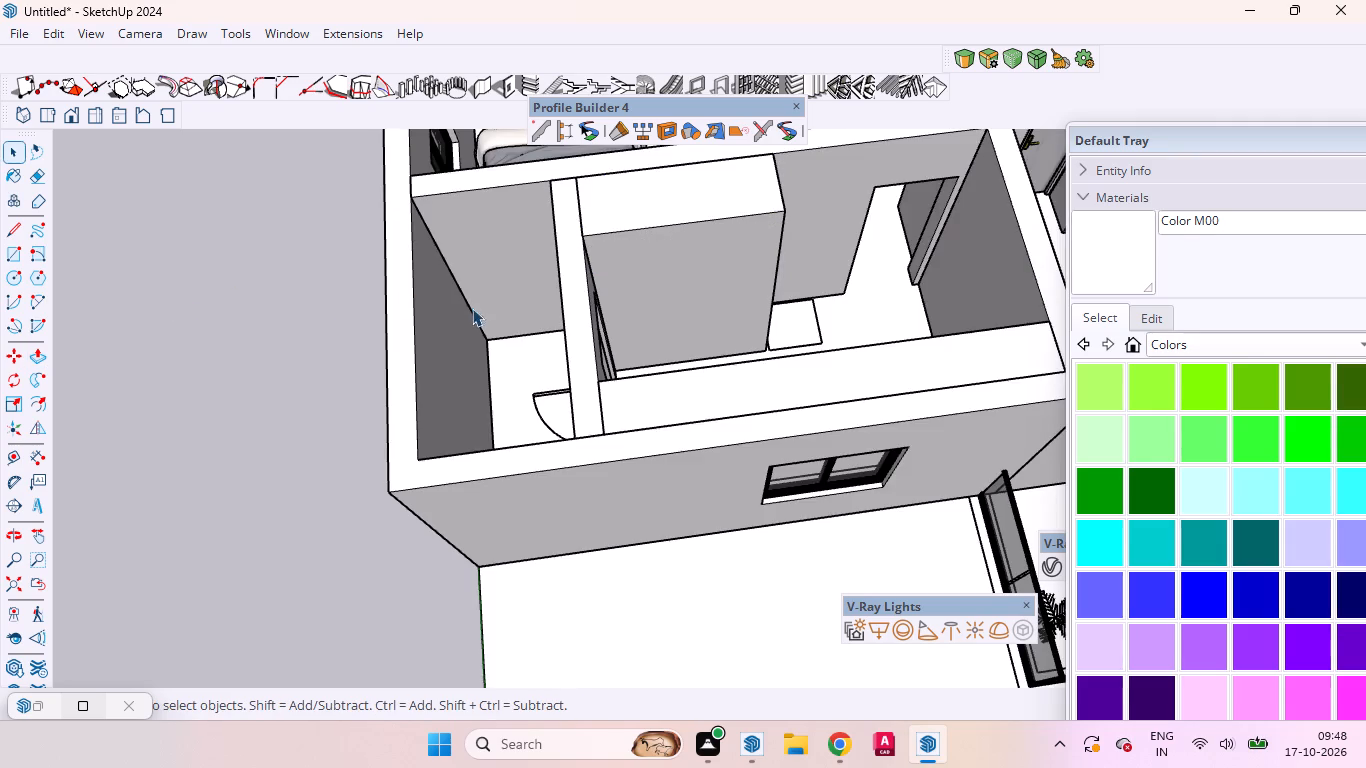
Examine the new full-height kitchen unit, its clearance to the counter and the small square floor outline beside it.
middle_drag(529, 310, 0, 314)
scroll(735, 401, up, 8)
scroll(736, 401, down, 1)
scroll(761, 390, up, 1)
middle_drag(761, 387, 748, 385)
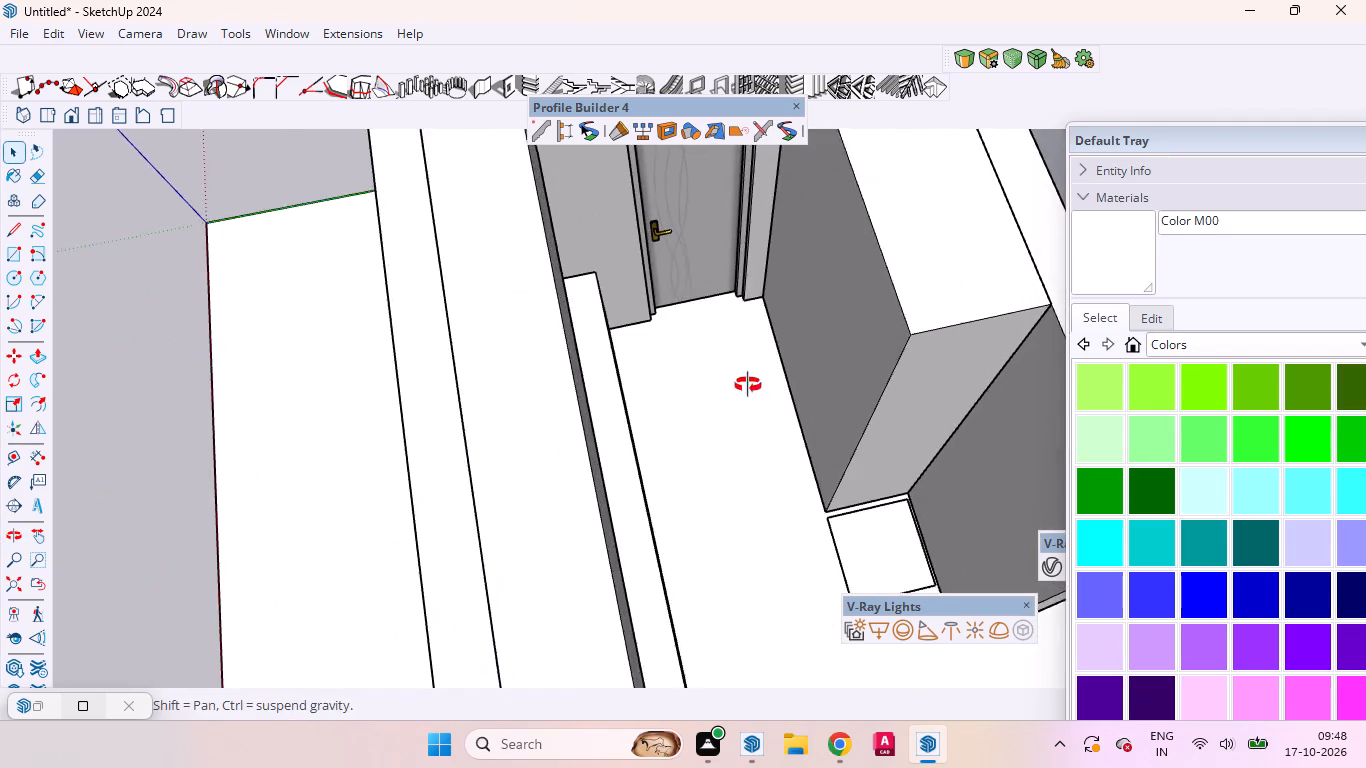
middle_drag(748, 385, 765, 253)
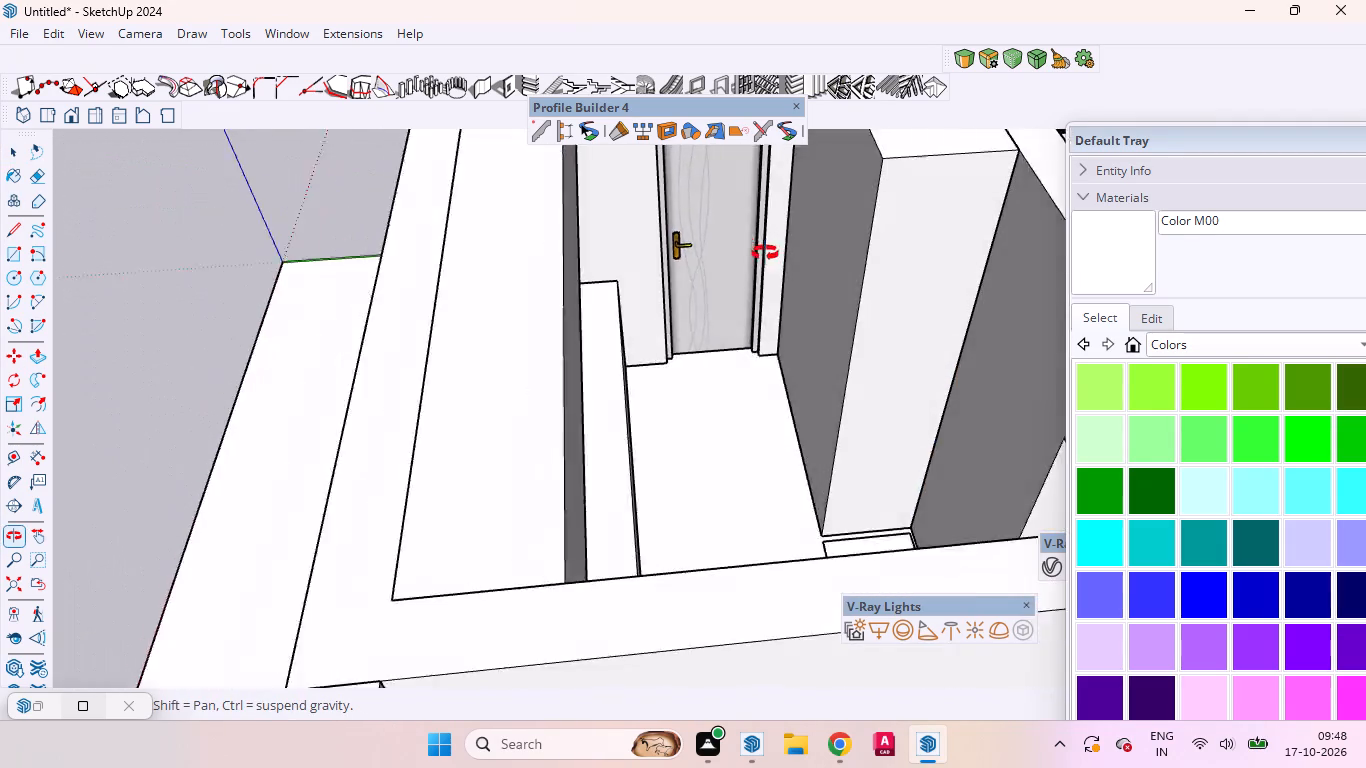
middle_drag(765, 253, 1078, 355)
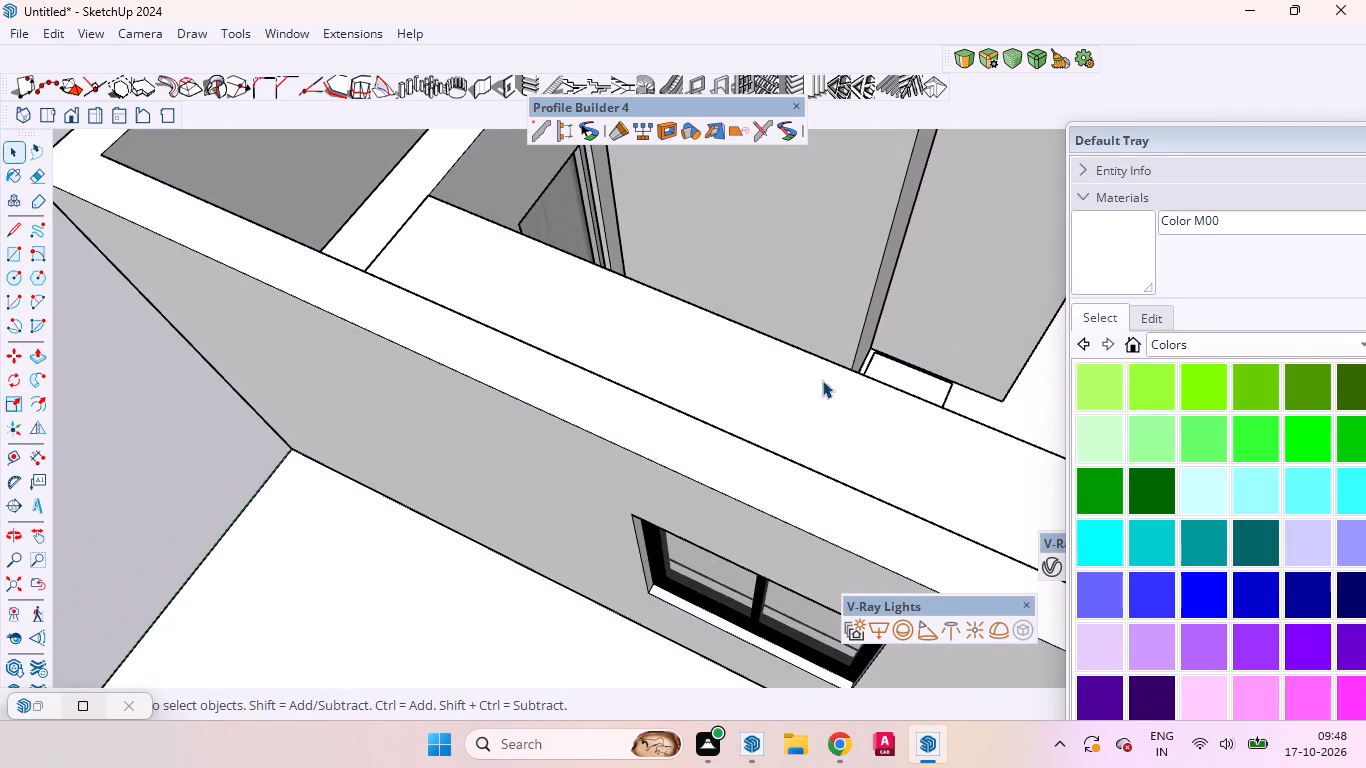
scroll(754, 393, down, 8)
scroll(767, 241, up, 1)
middle_drag(760, 242, 429, 313)
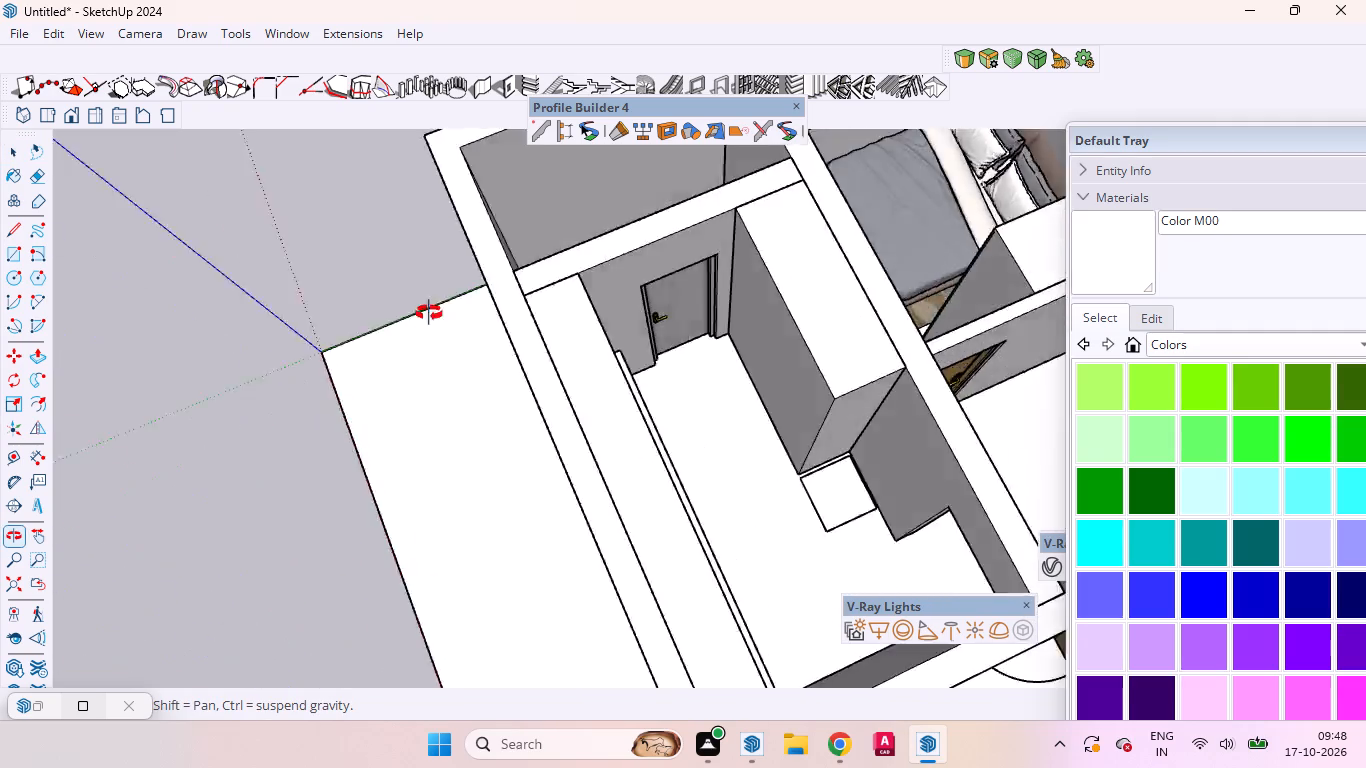
middle_drag(429, 313, 220, 296)
middle_drag(672, 357, 280, 378)
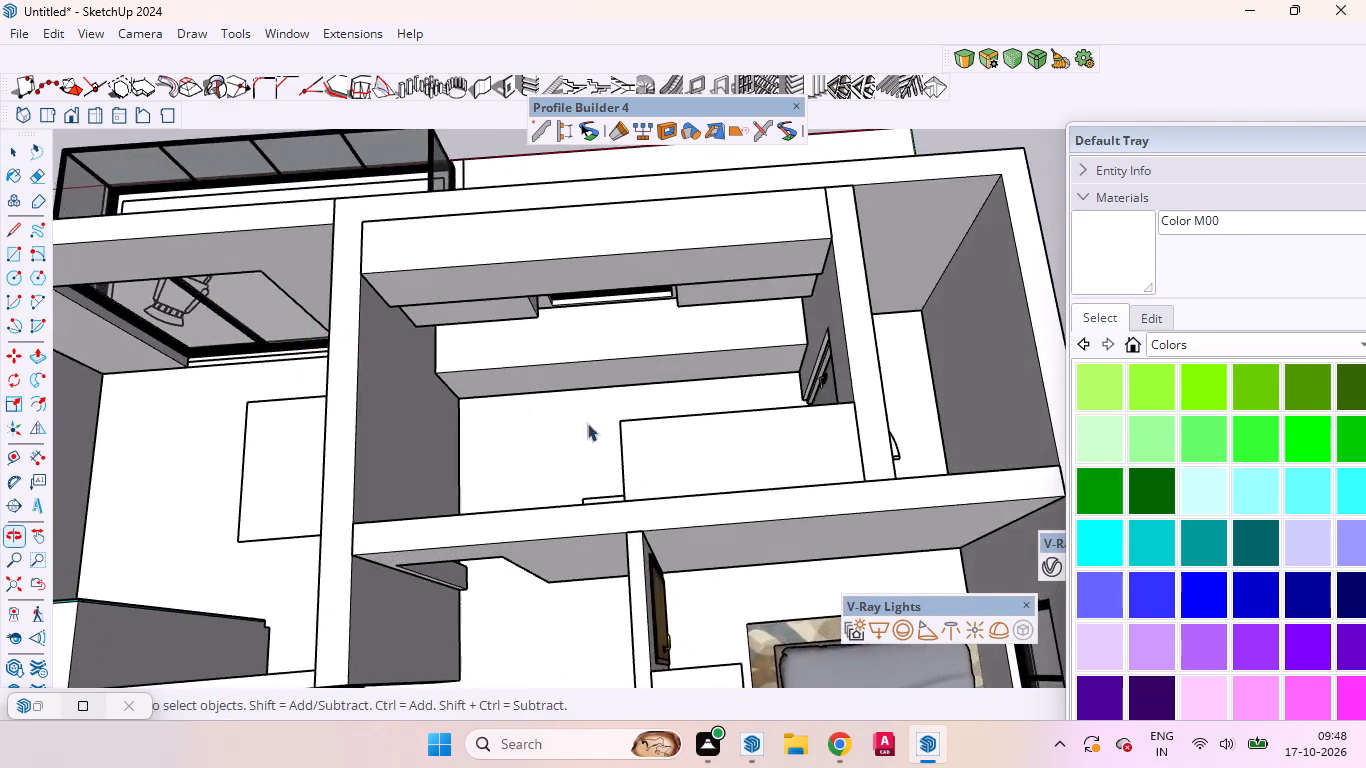
scroll(641, 426, up, 5)
middle_drag(673, 377, 981, 318)
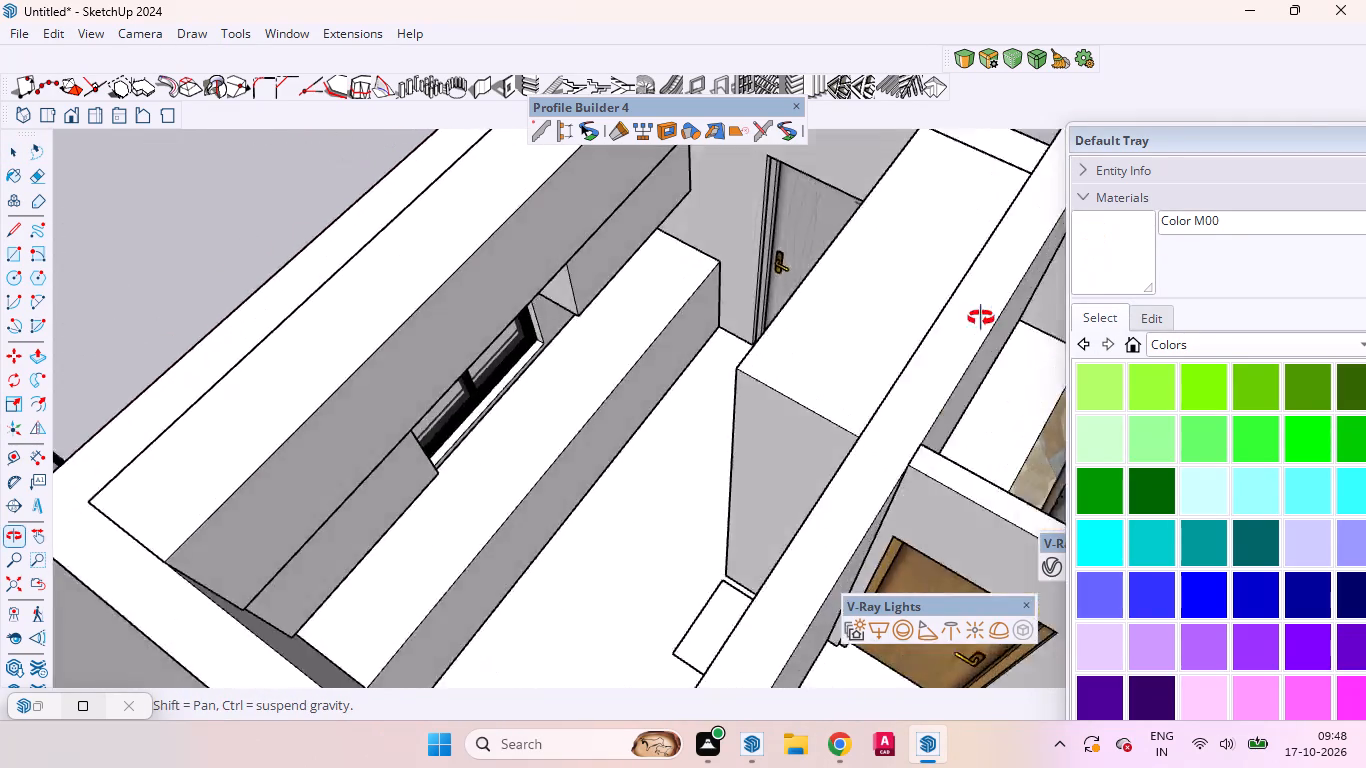
middle_drag(981, 318, 1116, 219)
scroll(853, 330, up, 4)
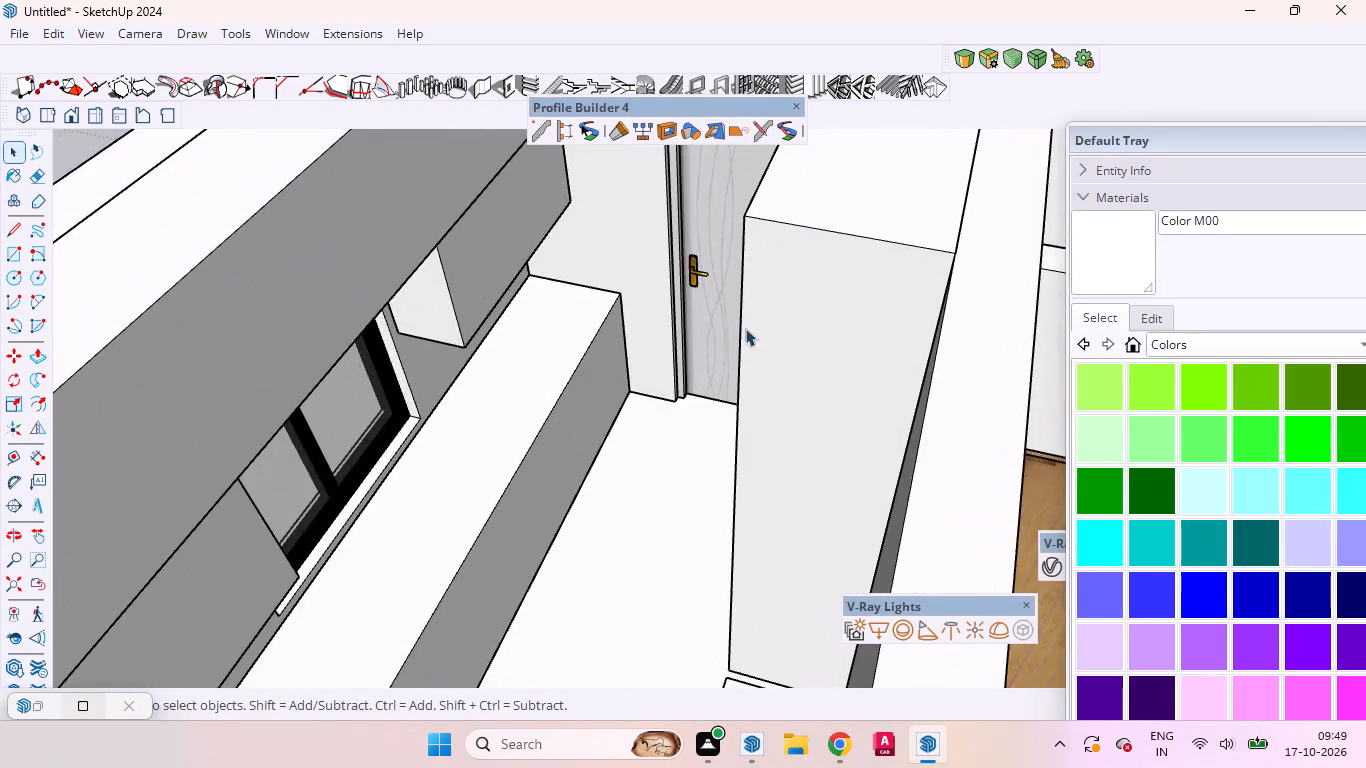
scroll(744, 327, up, 1)
middle_drag(744, 327, 1039, 320)
scroll(564, 311, down, 5)
middle_drag(622, 344, 833, 312)
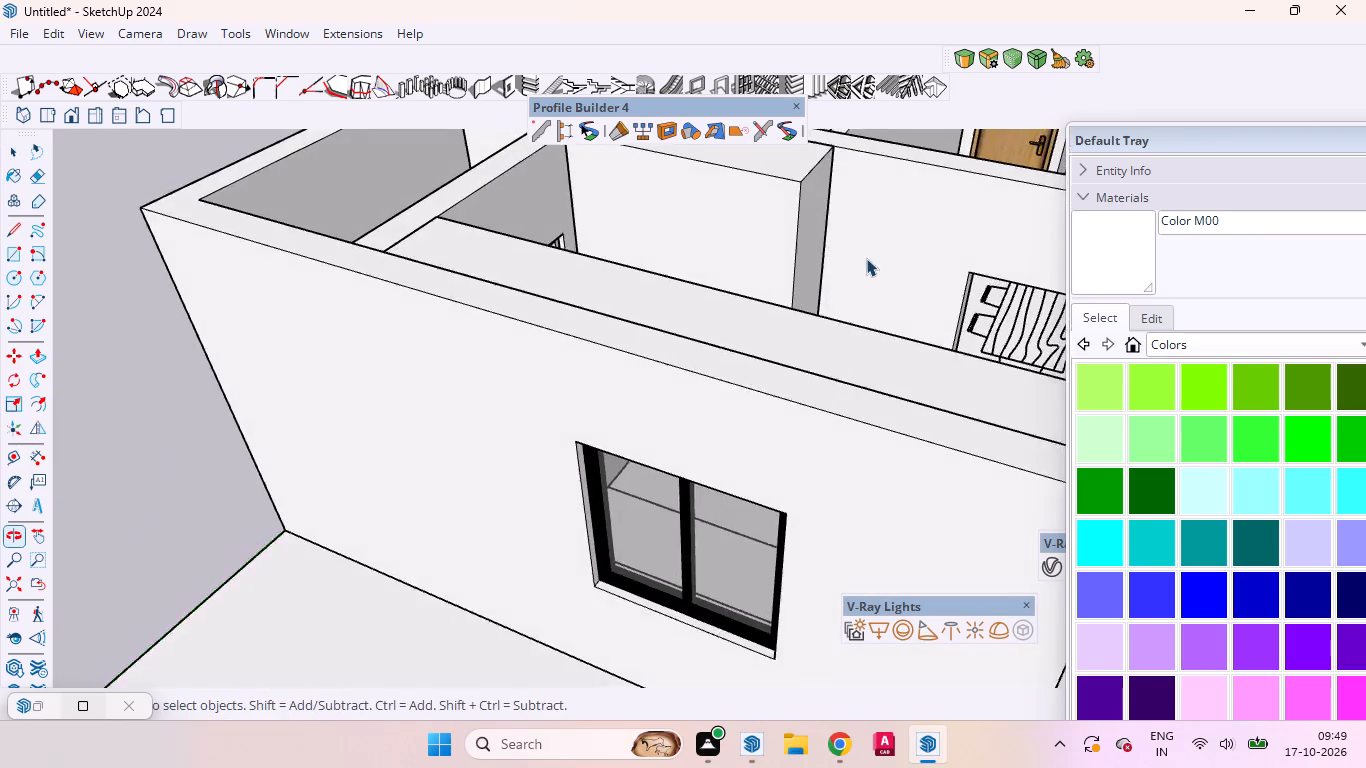
scroll(866, 256, up, 5)
middle_drag(847, 339, 887, 439)
scroll(697, 304, down, 9)
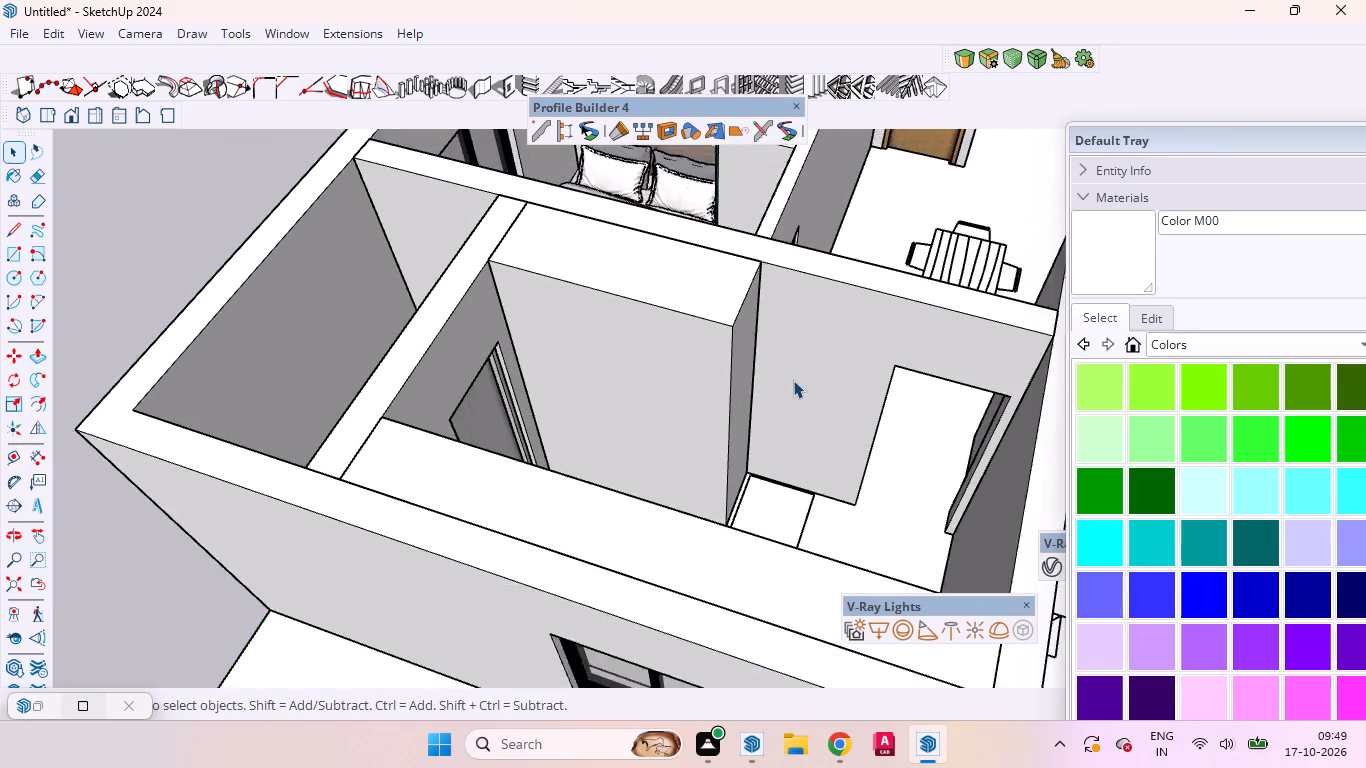
scroll(793, 384, up, 3)
scroll(794, 386, down, 1)
scroll(794, 386, up, 5)
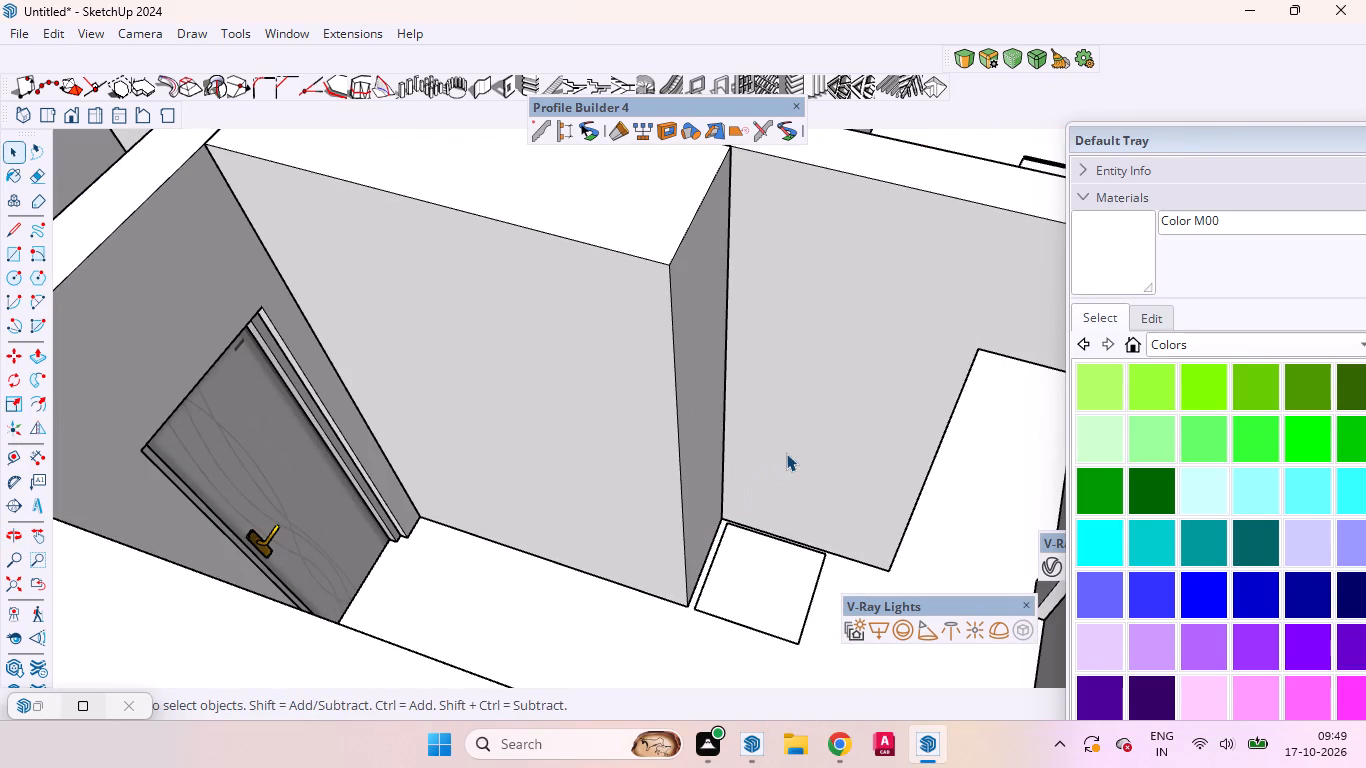
Search the 3D Warehouse for a fridge model.
click(291, 26)
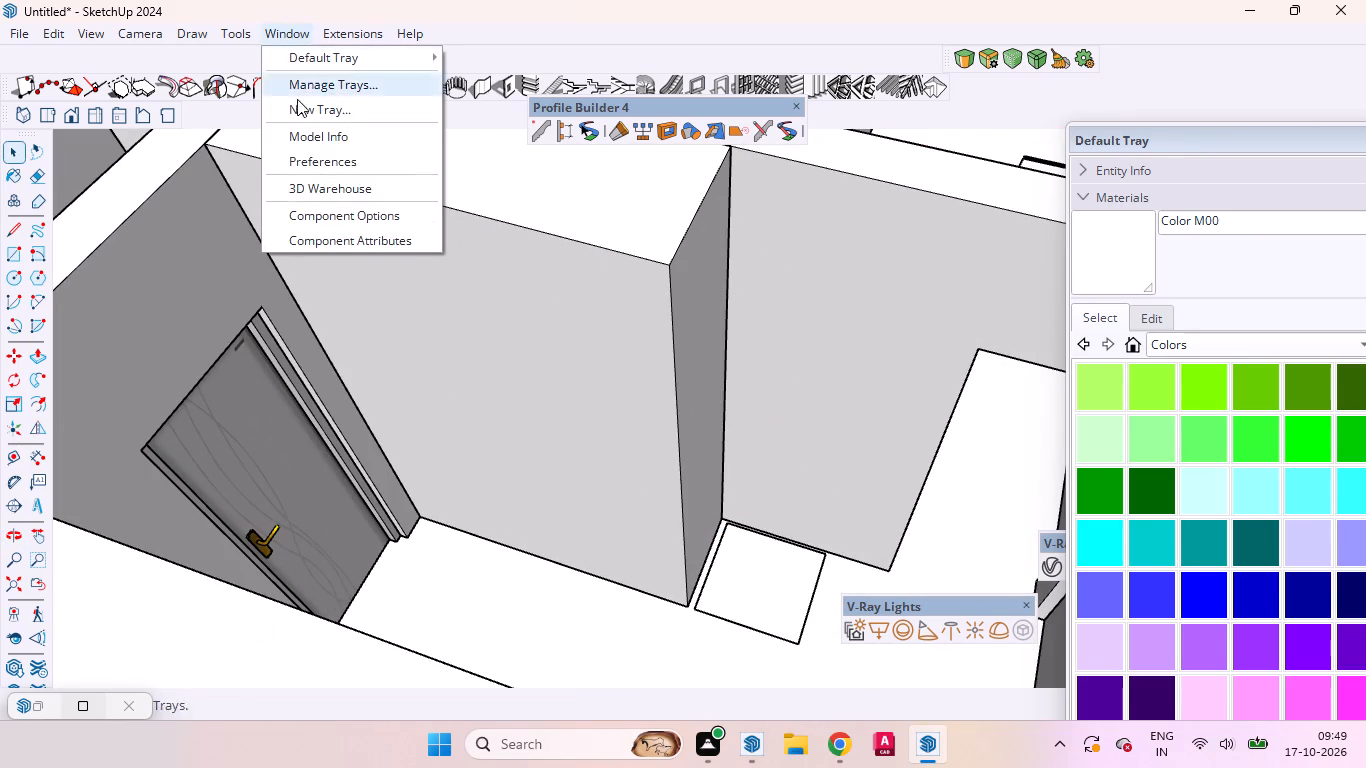
click(305, 183)
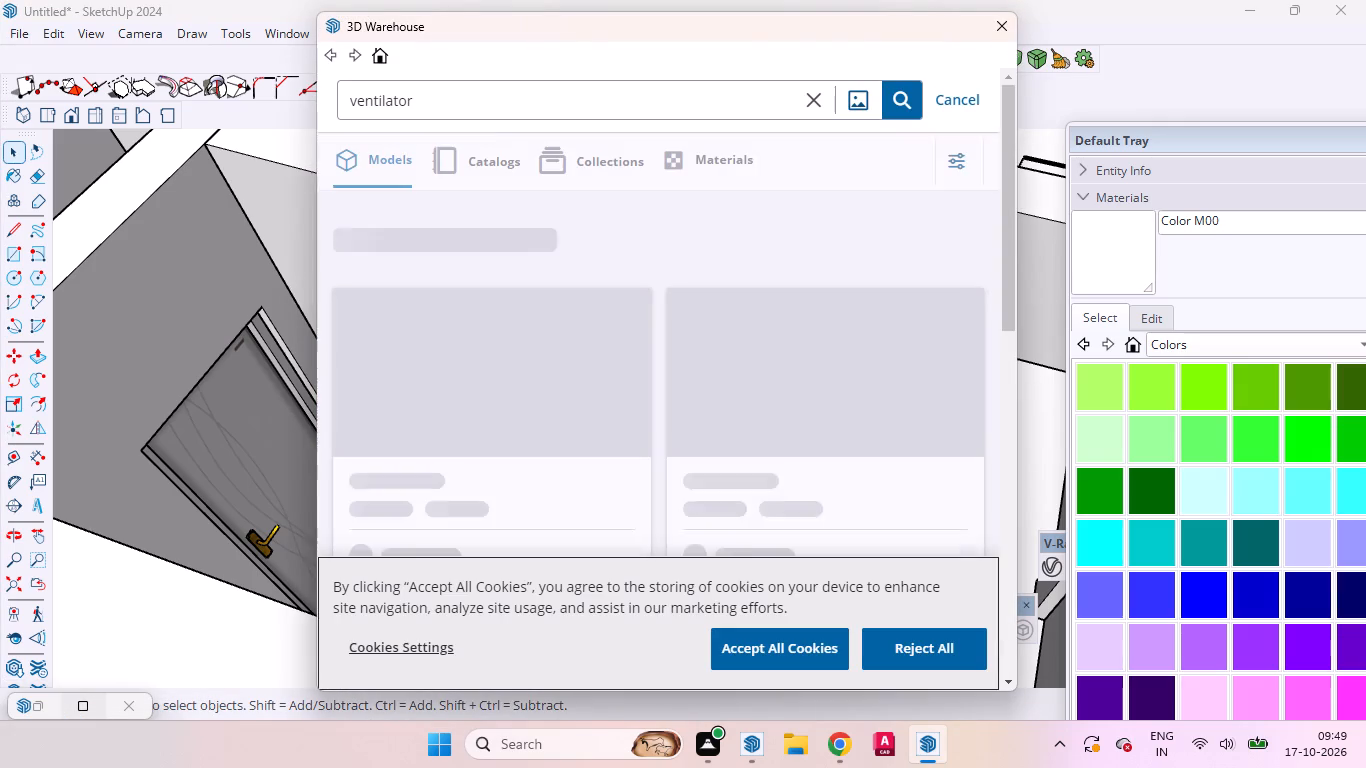
click(543, 101)
drag(451, 110, 342, 110)
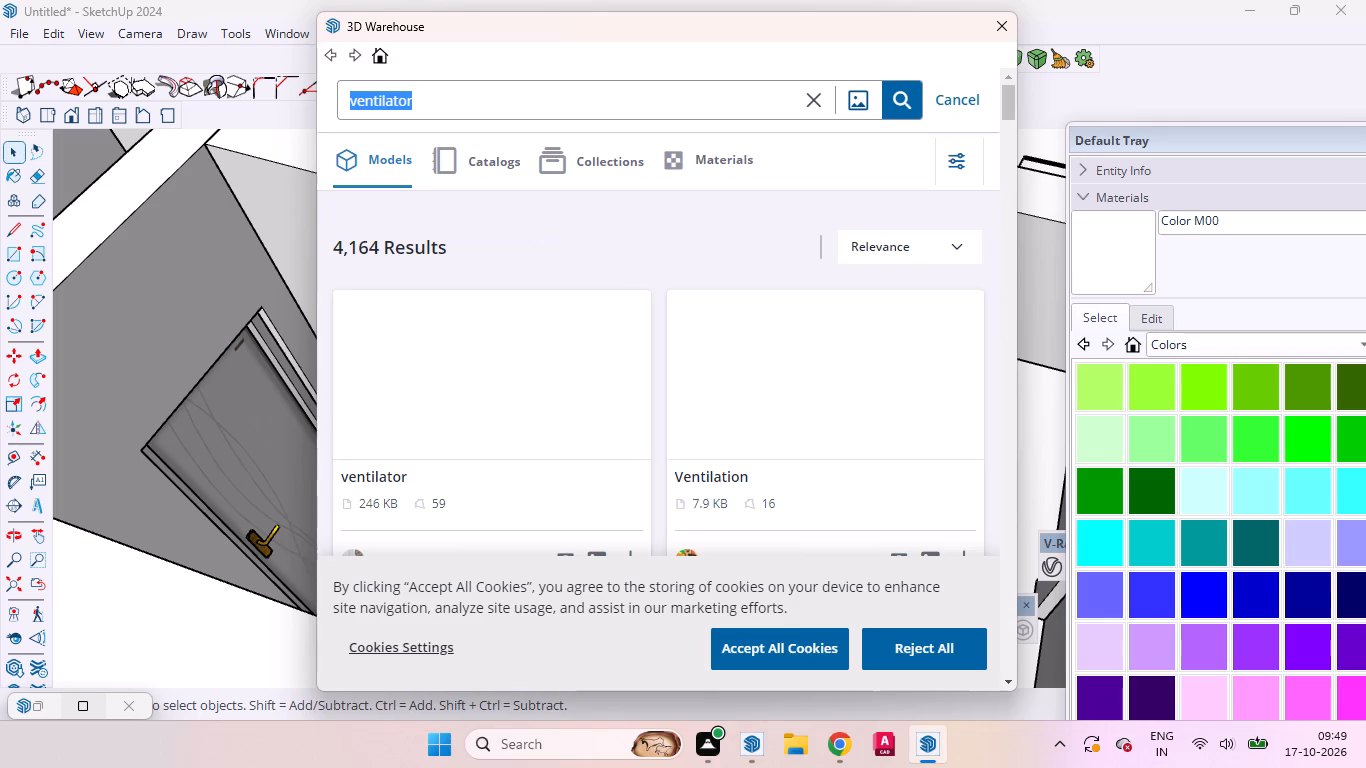
key(BackSpace)
text(fri)
key(g)
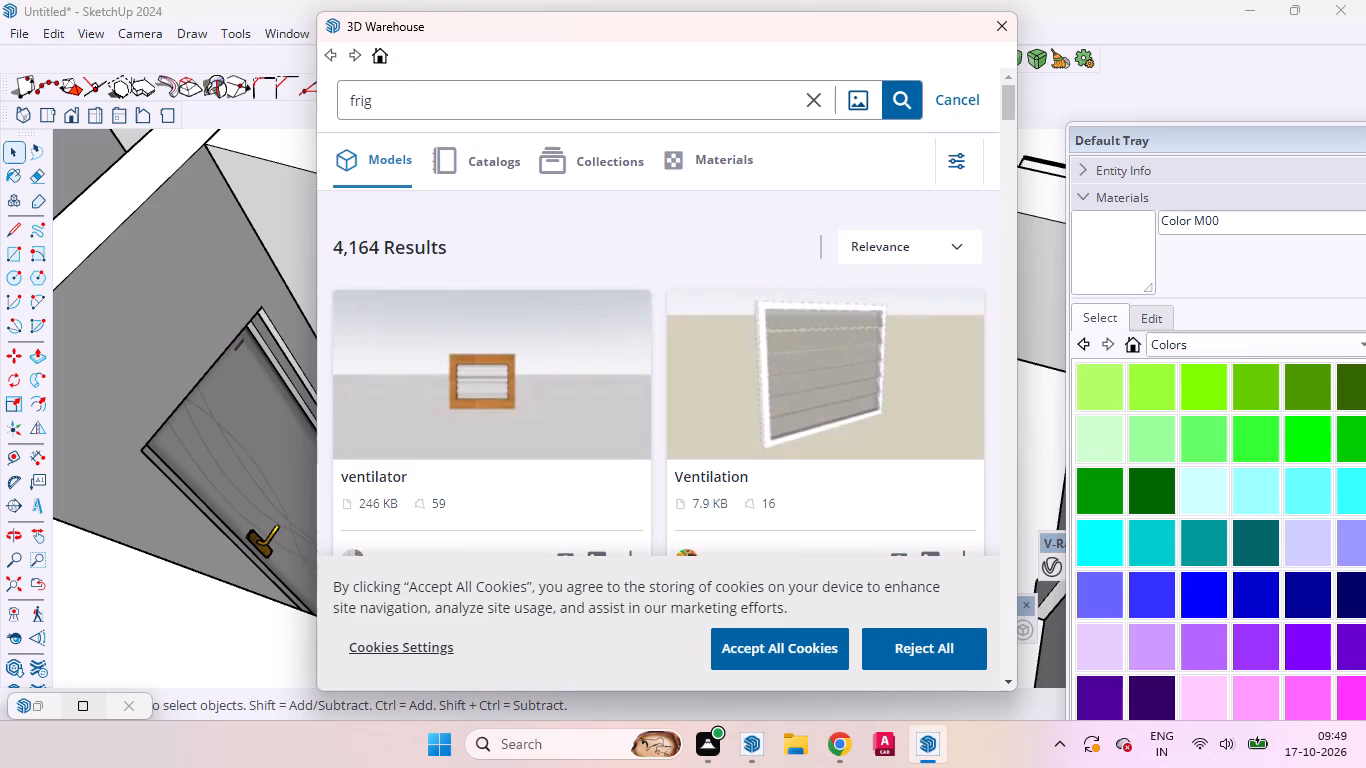
key(BackSpace)
text(dge)
key(Return)
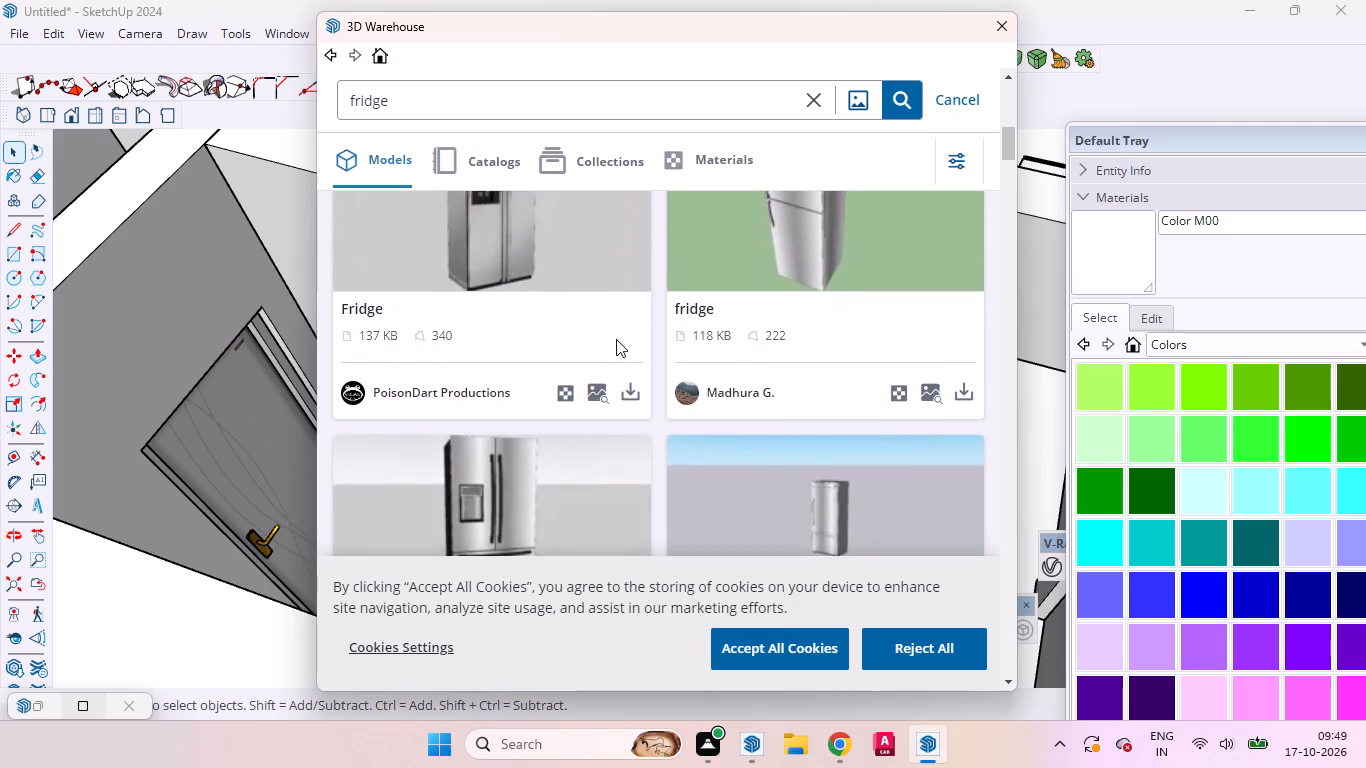
Load the silver two-door fridge directly into the model and place it near the kitchen.
click(952, 394)
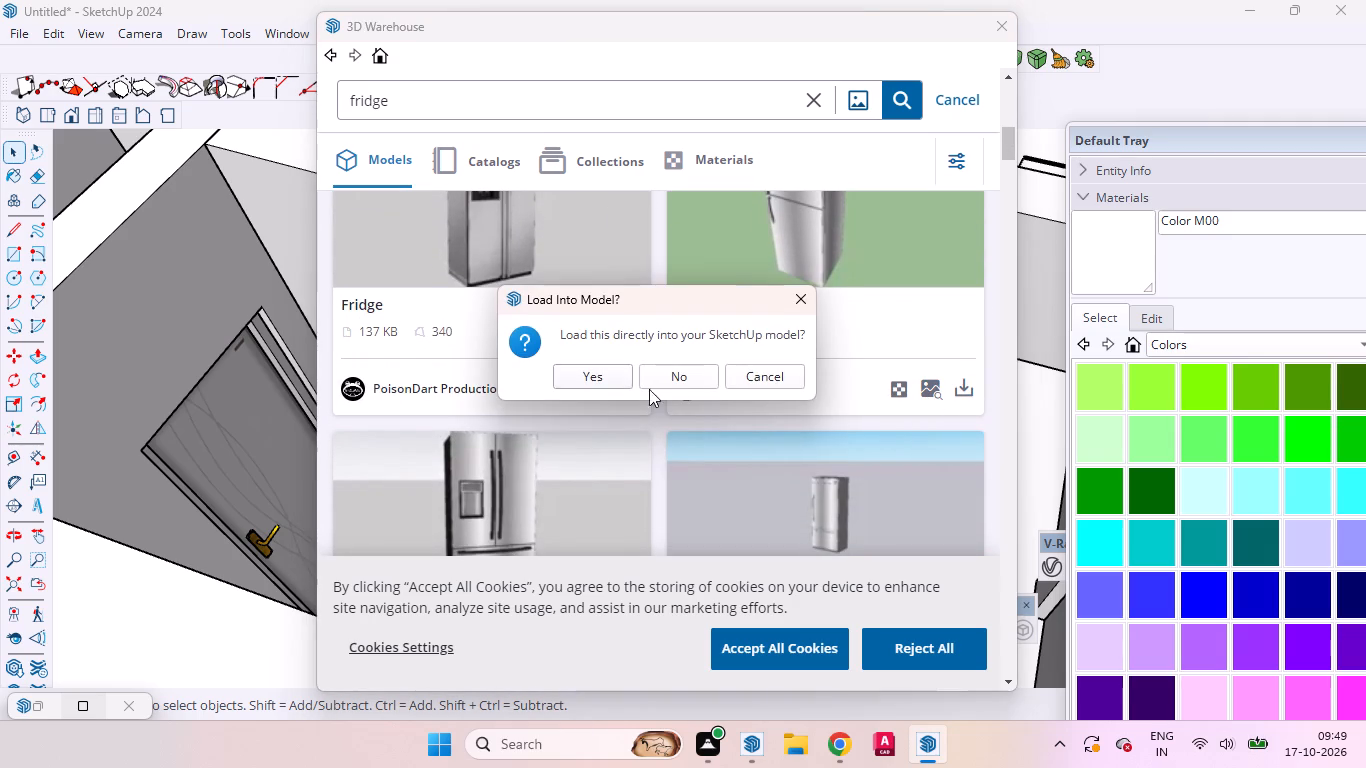
click(604, 376)
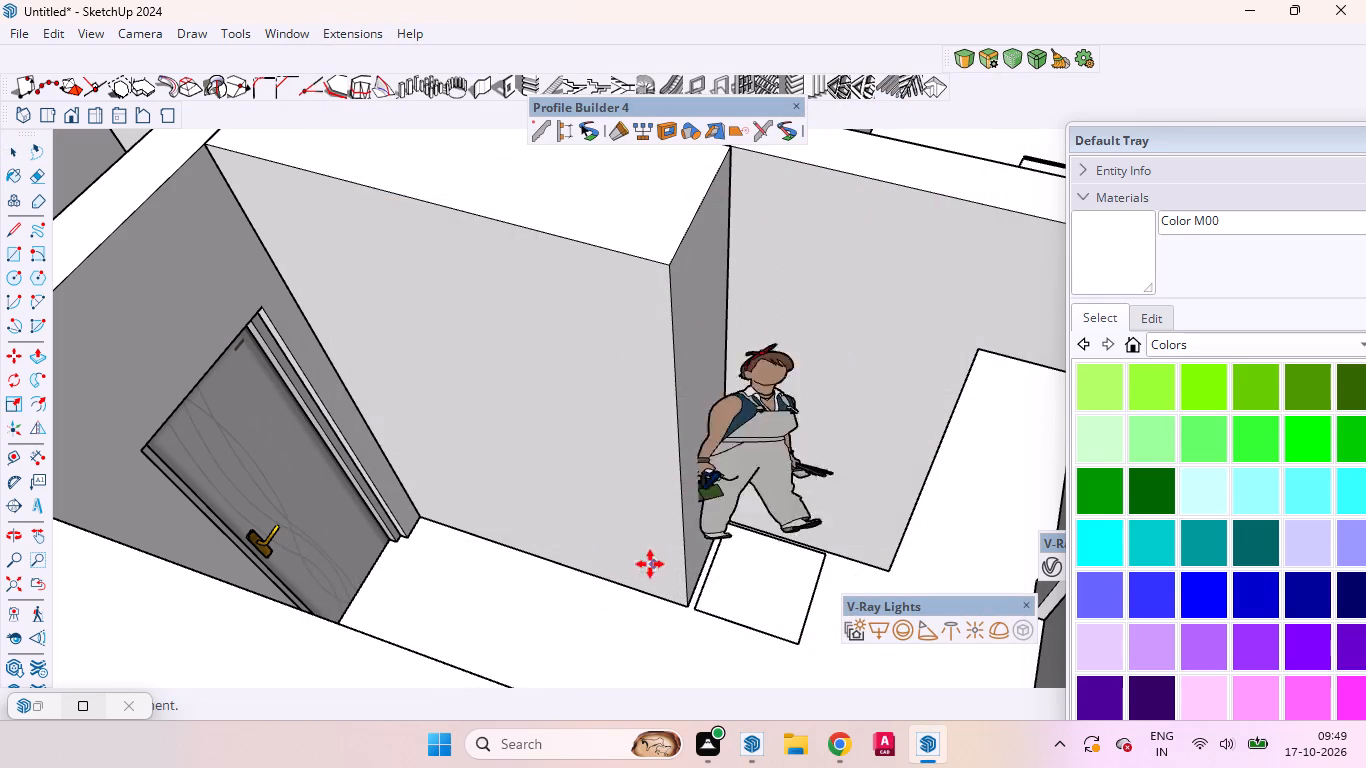
ctrl+scroll(650, 494, down, 7)
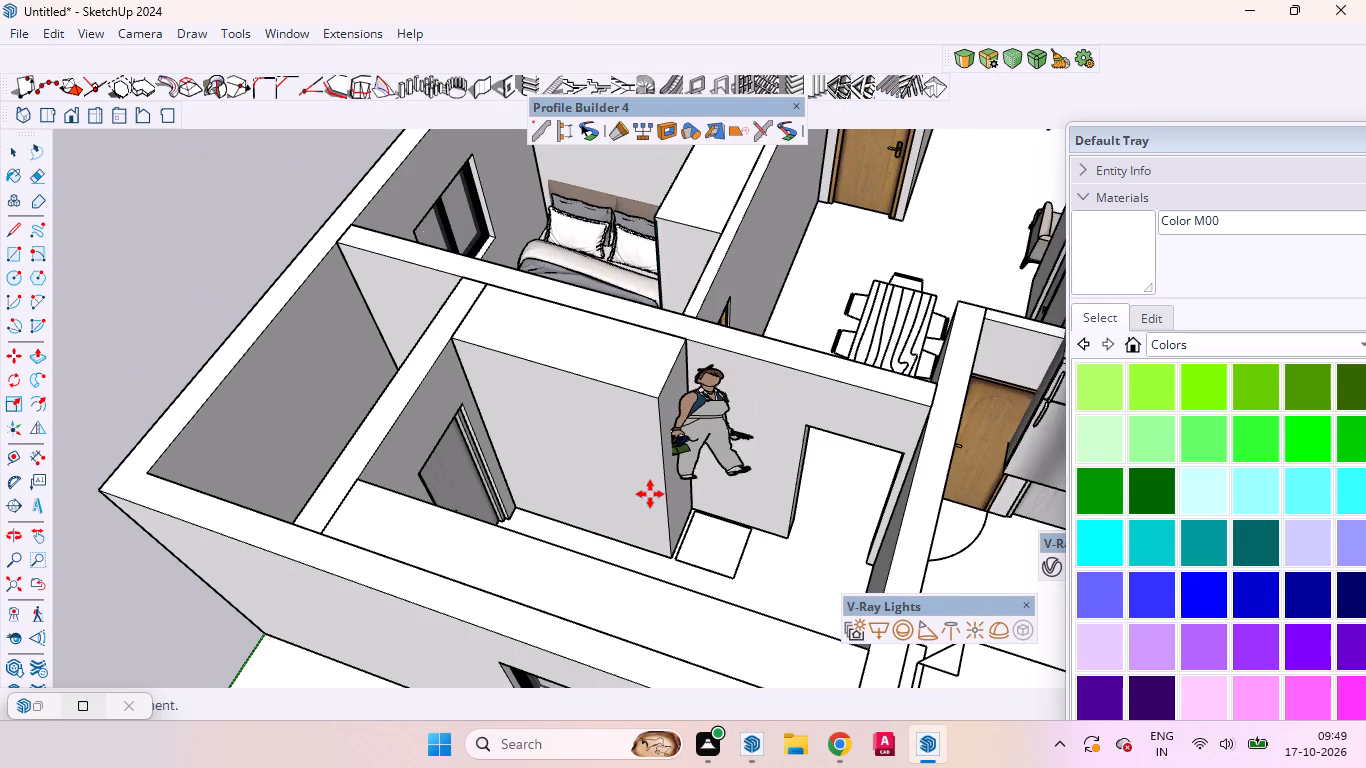
drag(279, 615, 245, 596)
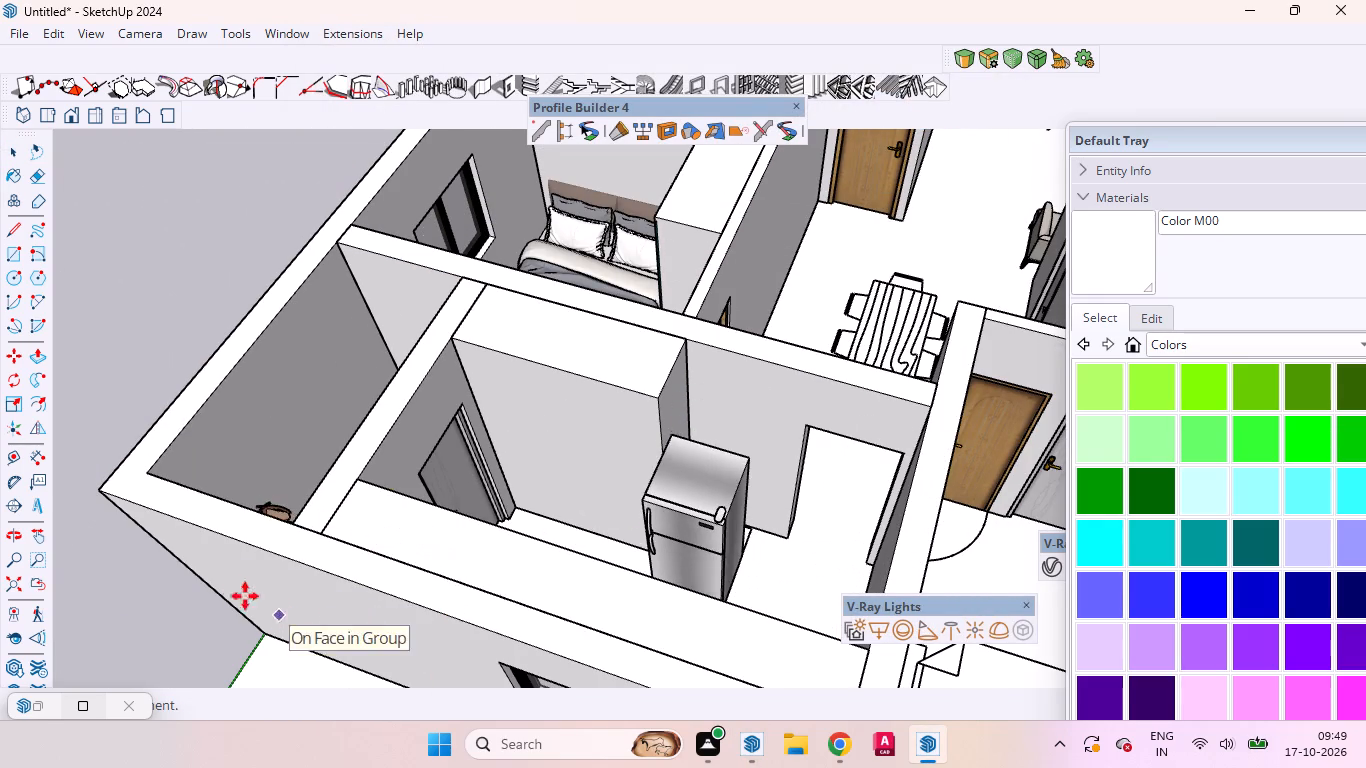
drag(245, 596, 162, 556)
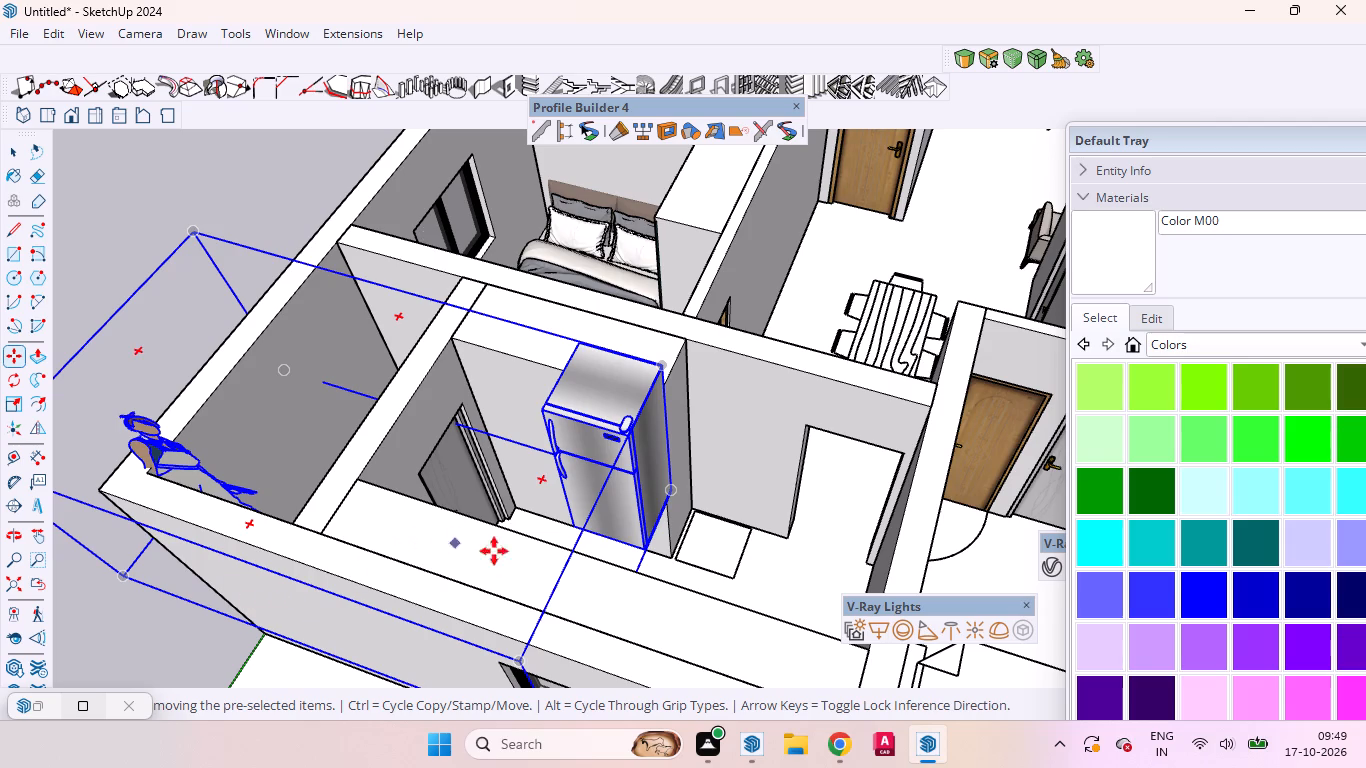
Move the imported fridge and its human figure out to the empty ground beside the house.
drag(670, 495, 736, 535)
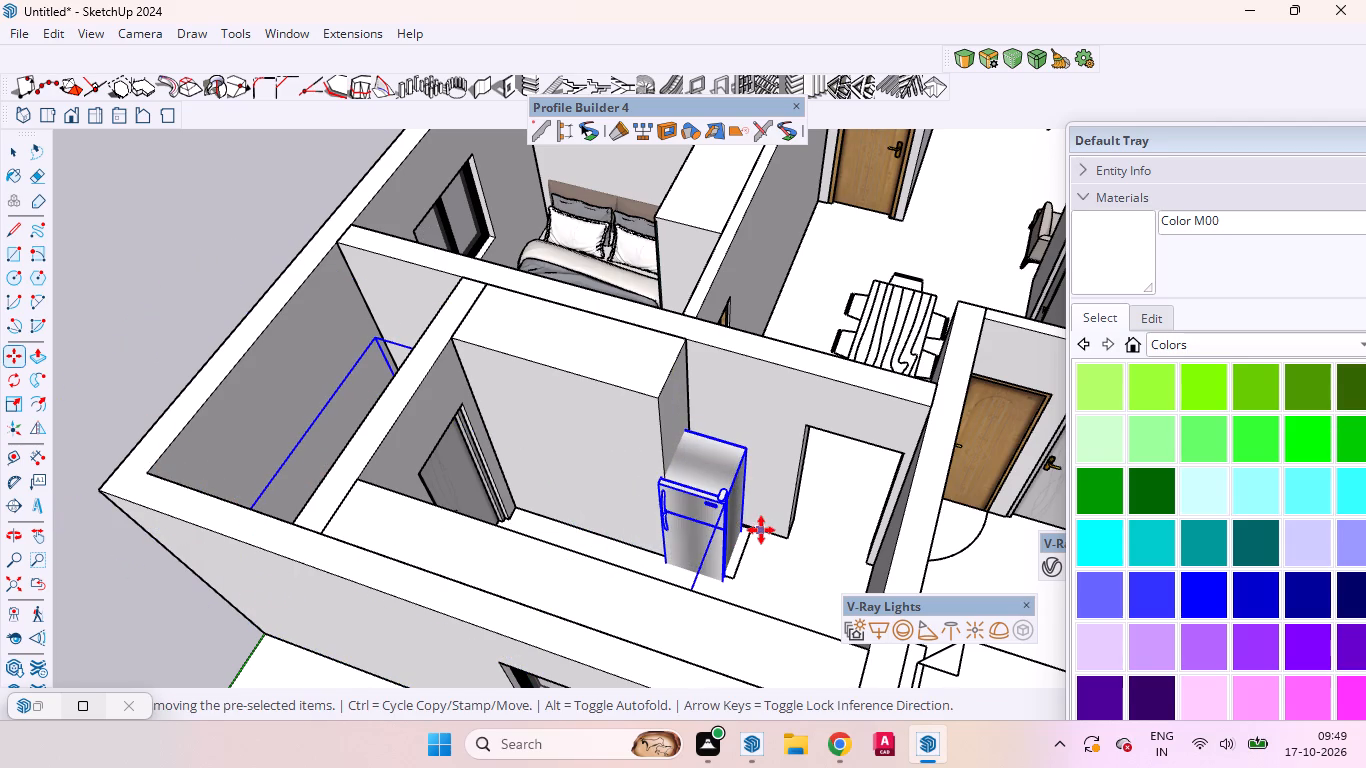
click(754, 532)
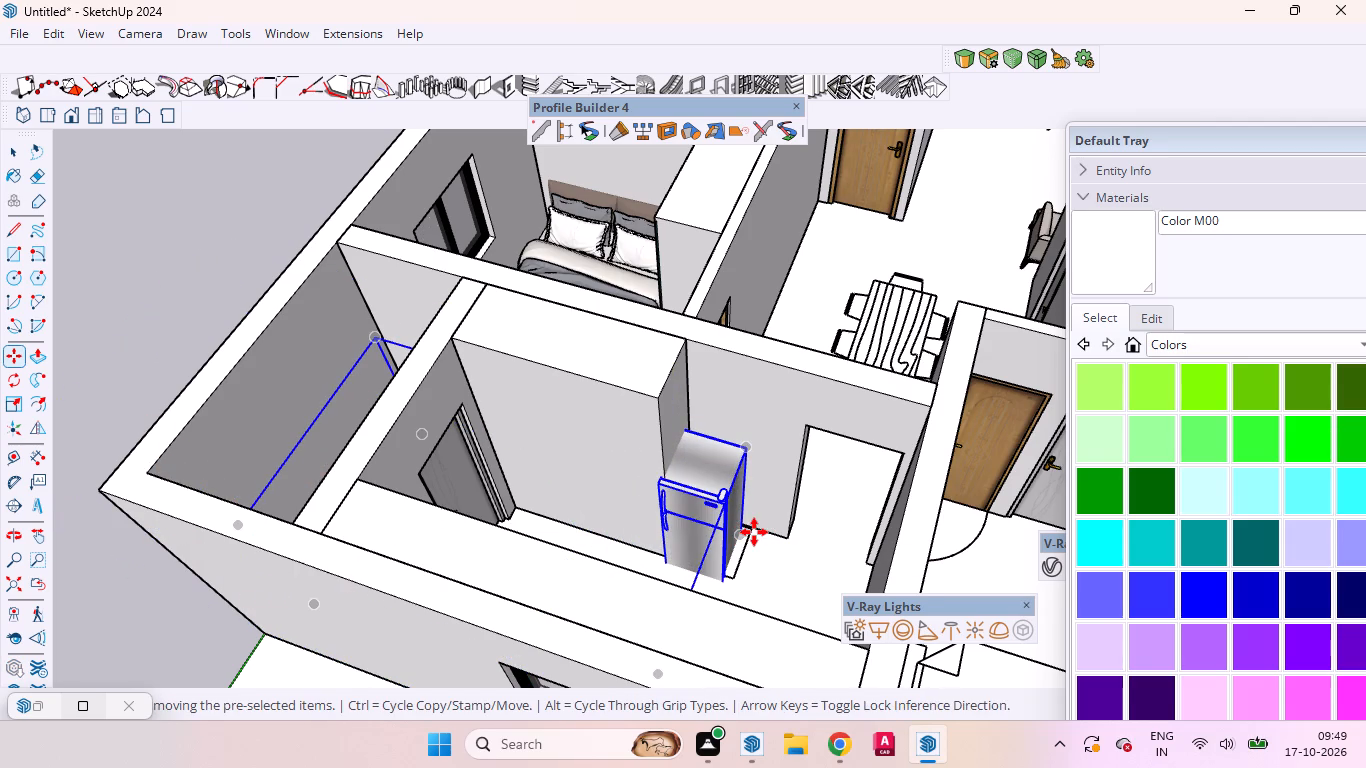
scroll(754, 532, down, 8)
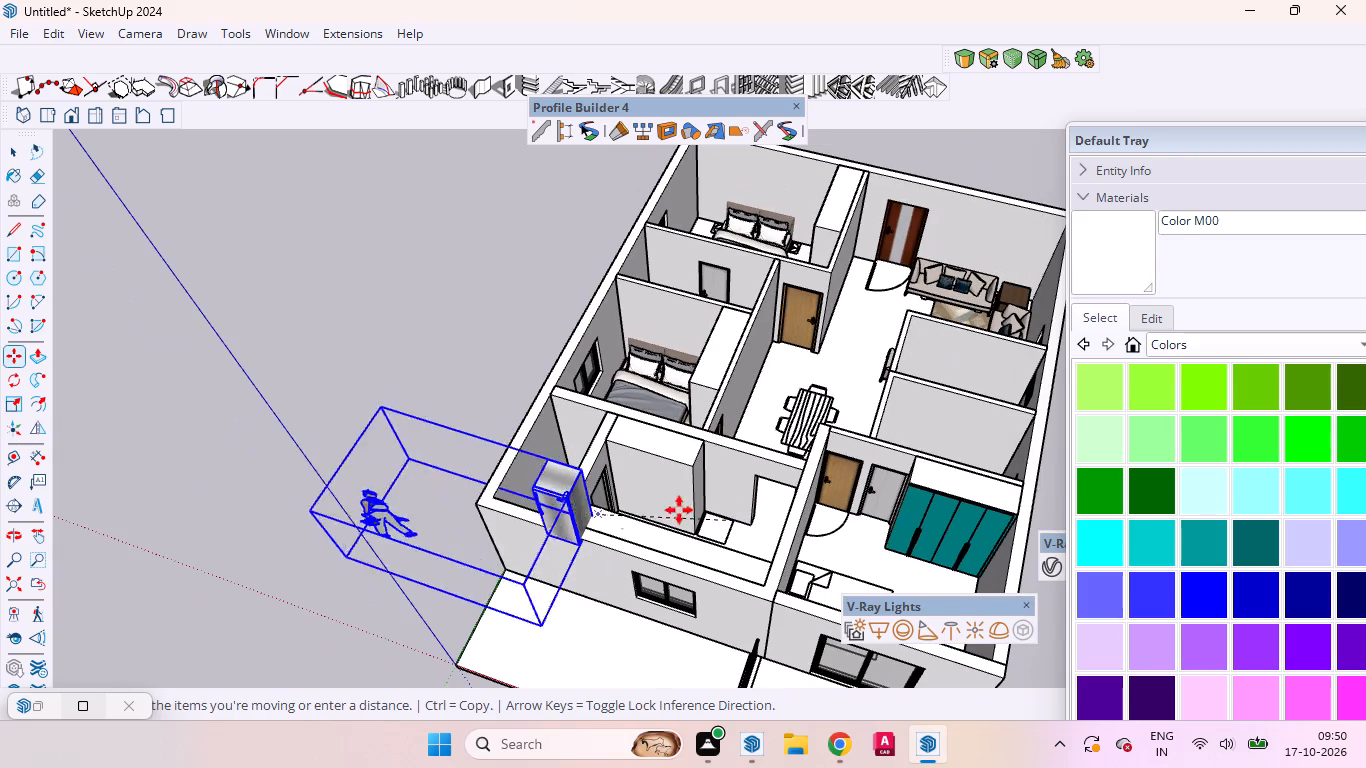
click(441, 439)
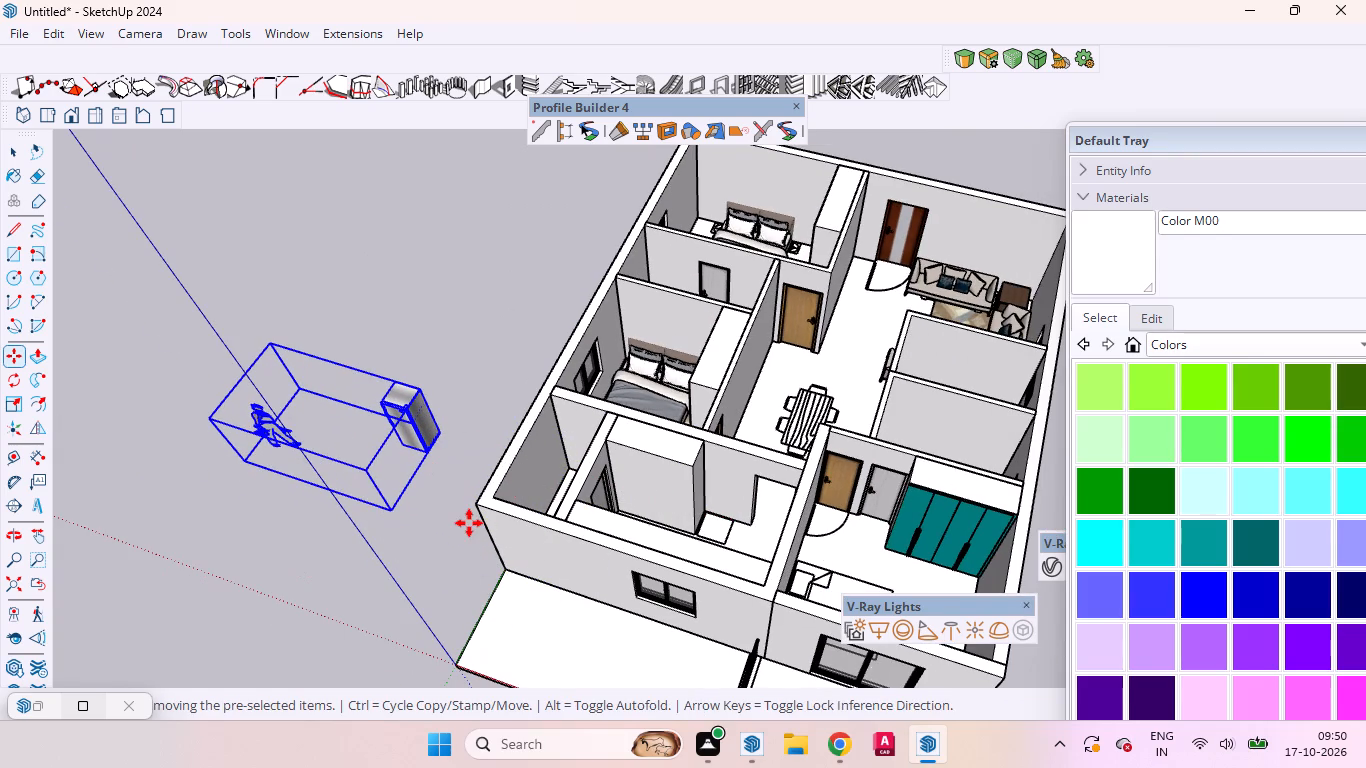
Delete the human figure inside the imported fridge component and close the component.
key(space)
double_click(268, 413)
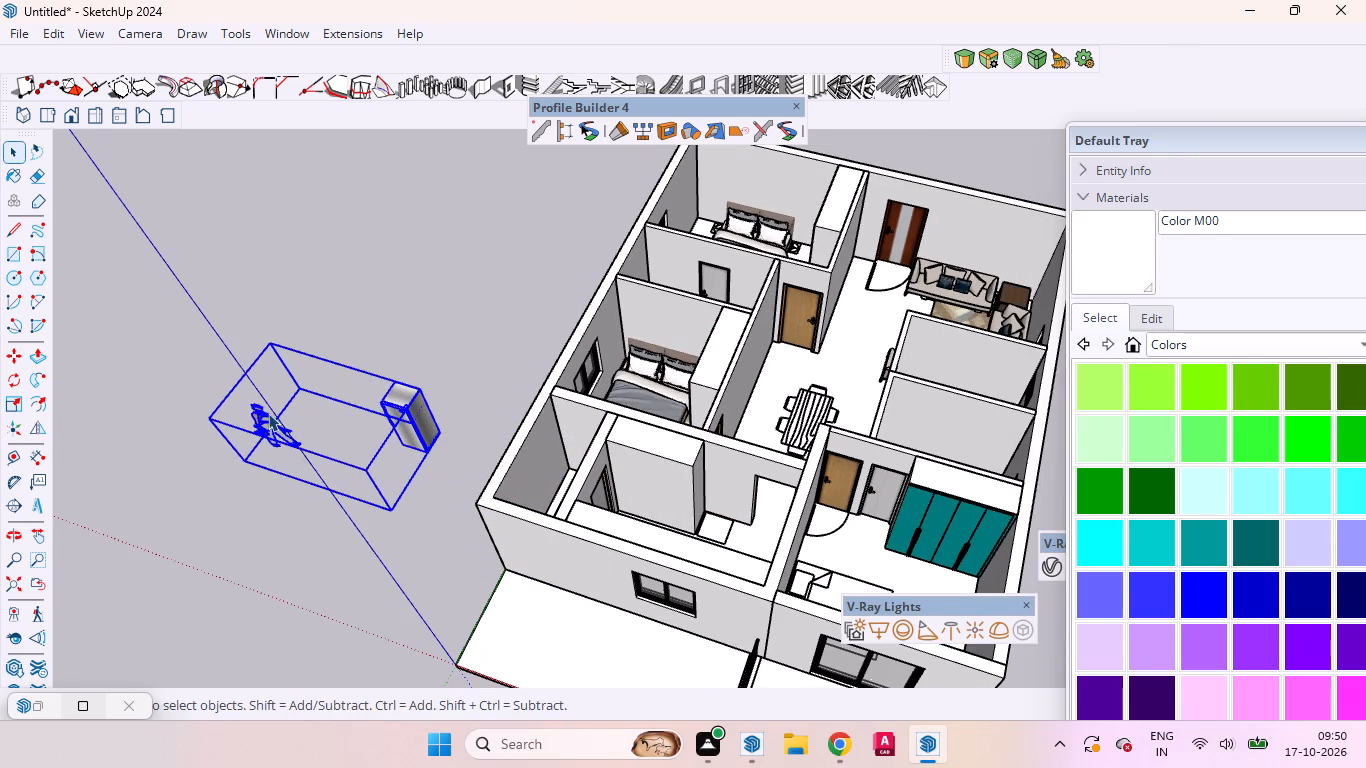
click(264, 421)
key(Delete)
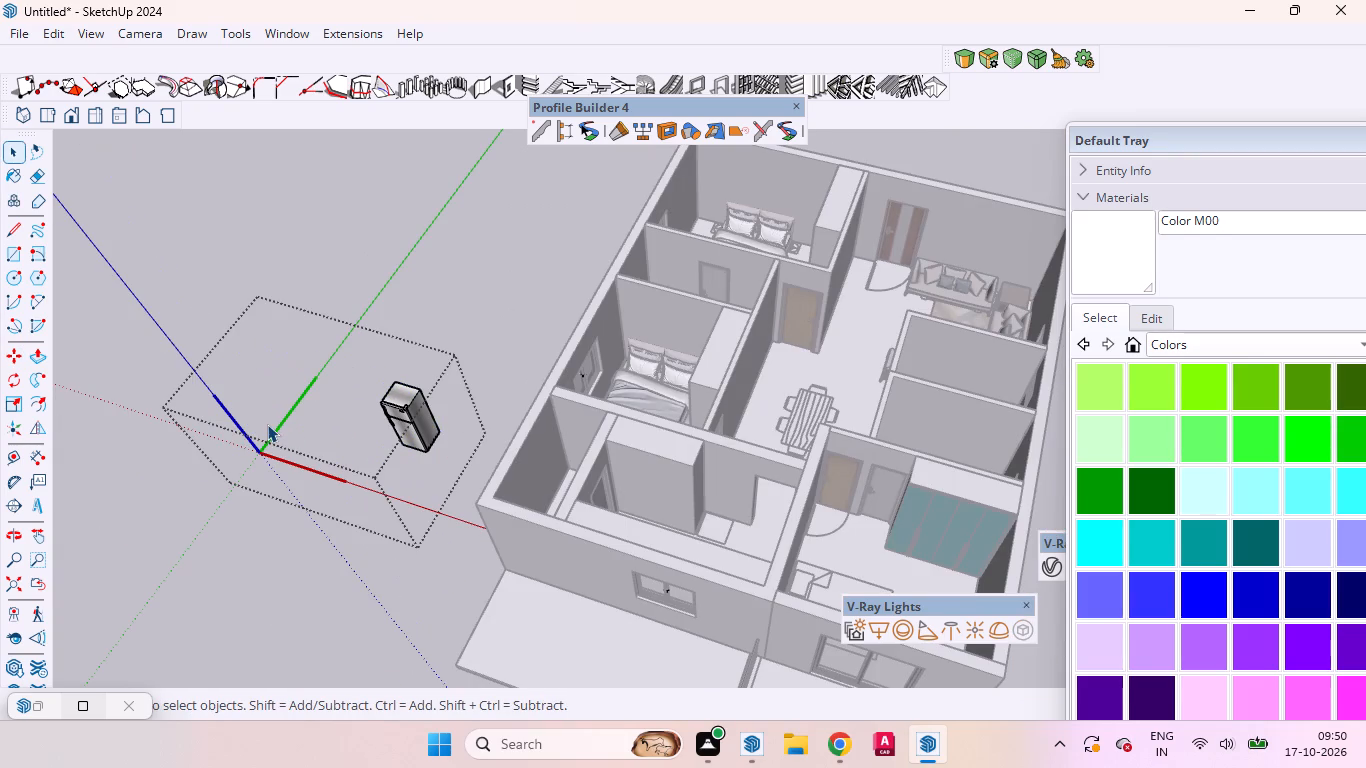
click(424, 427)
click(340, 360)
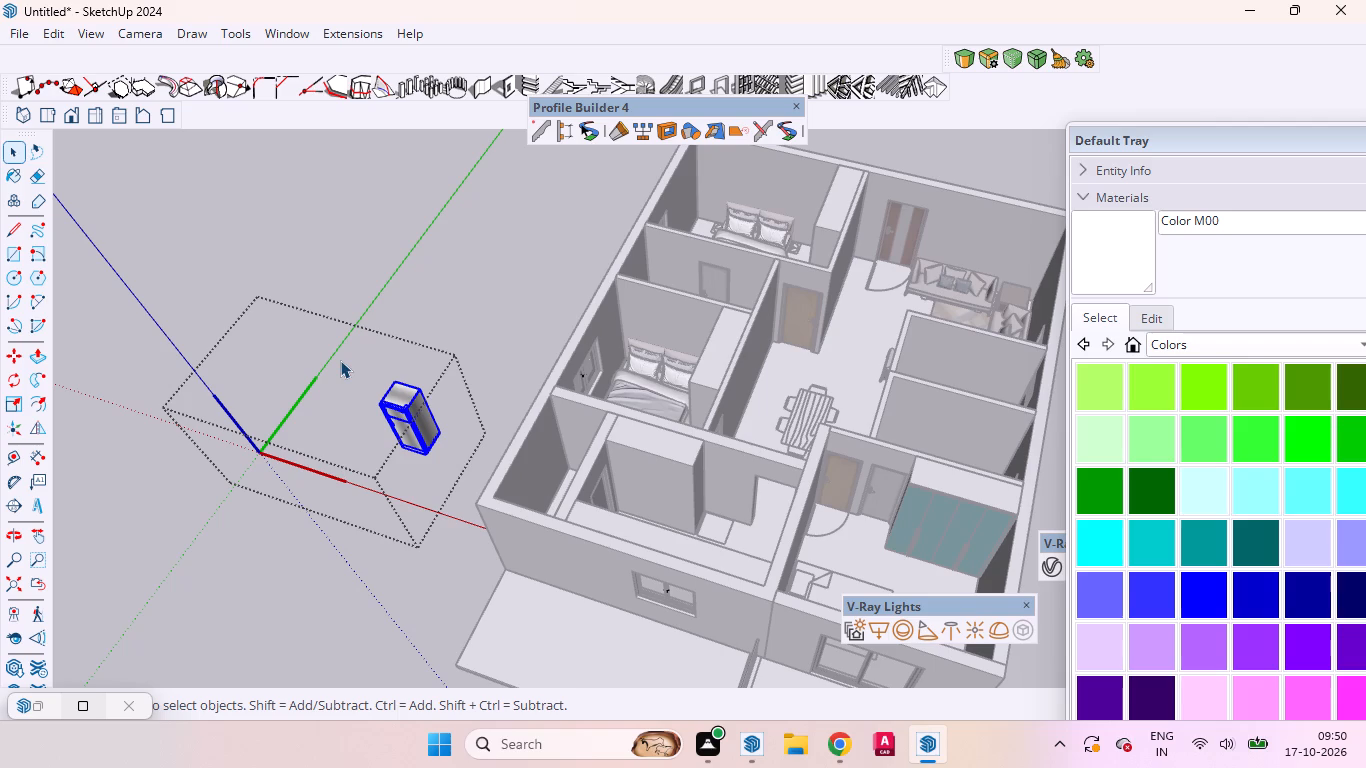
double_click(497, 307)
Move the fridge by its bottom rear corner onto the small square floor outline beside the full-height kitchen unit.
click(429, 417)
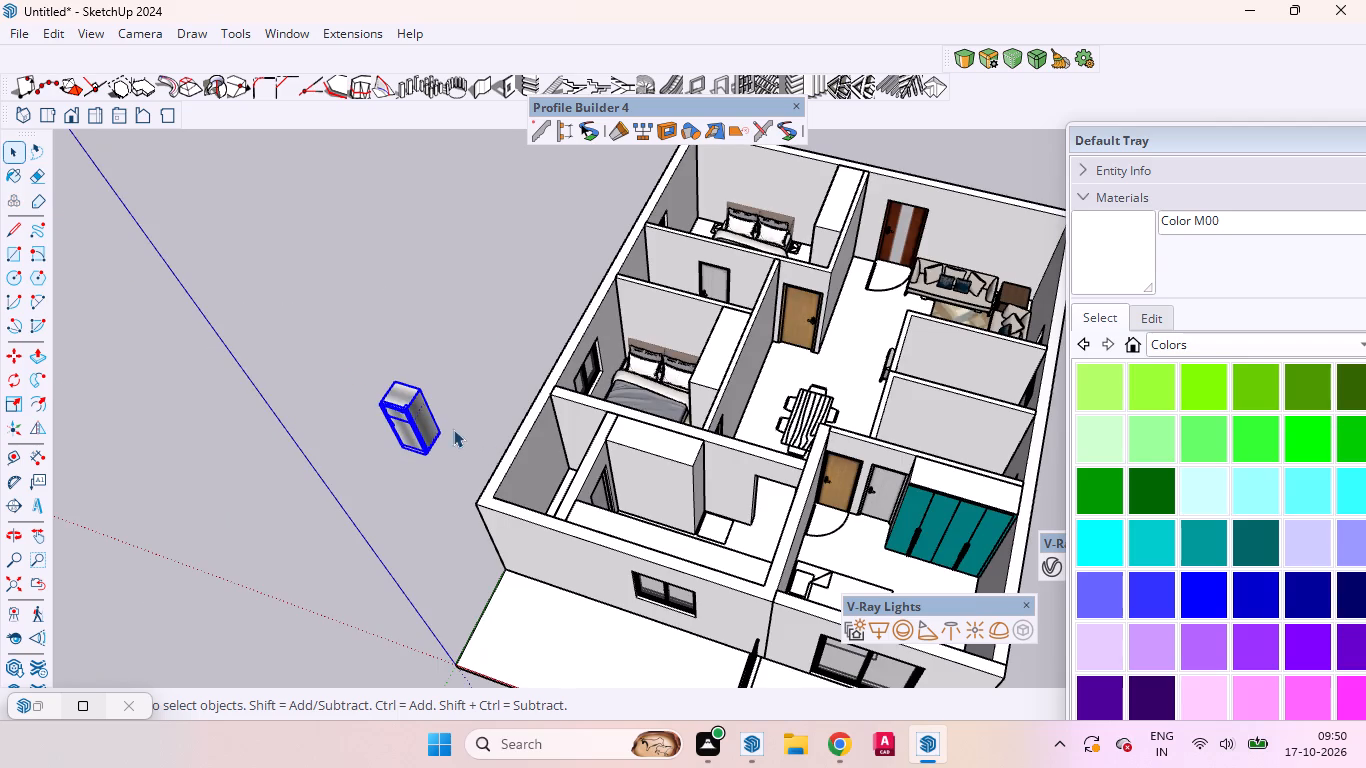
scroll(435, 422, up, 4)
scroll(435, 422, down, 1)
scroll(434, 441, up, 5)
middle_drag(436, 442, 374, 439)
scroll(437, 393, up, 11)
scroll(458, 388, down, 1)
scroll(484, 384, up, 1)
scroll(484, 384, down, 1)
scroll(484, 384, up, 4)
middle_drag(485, 427, 473, 258)
scroll(458, 329, up, 1)
scroll(458, 341, down, 1)
scroll(458, 341, up, 9)
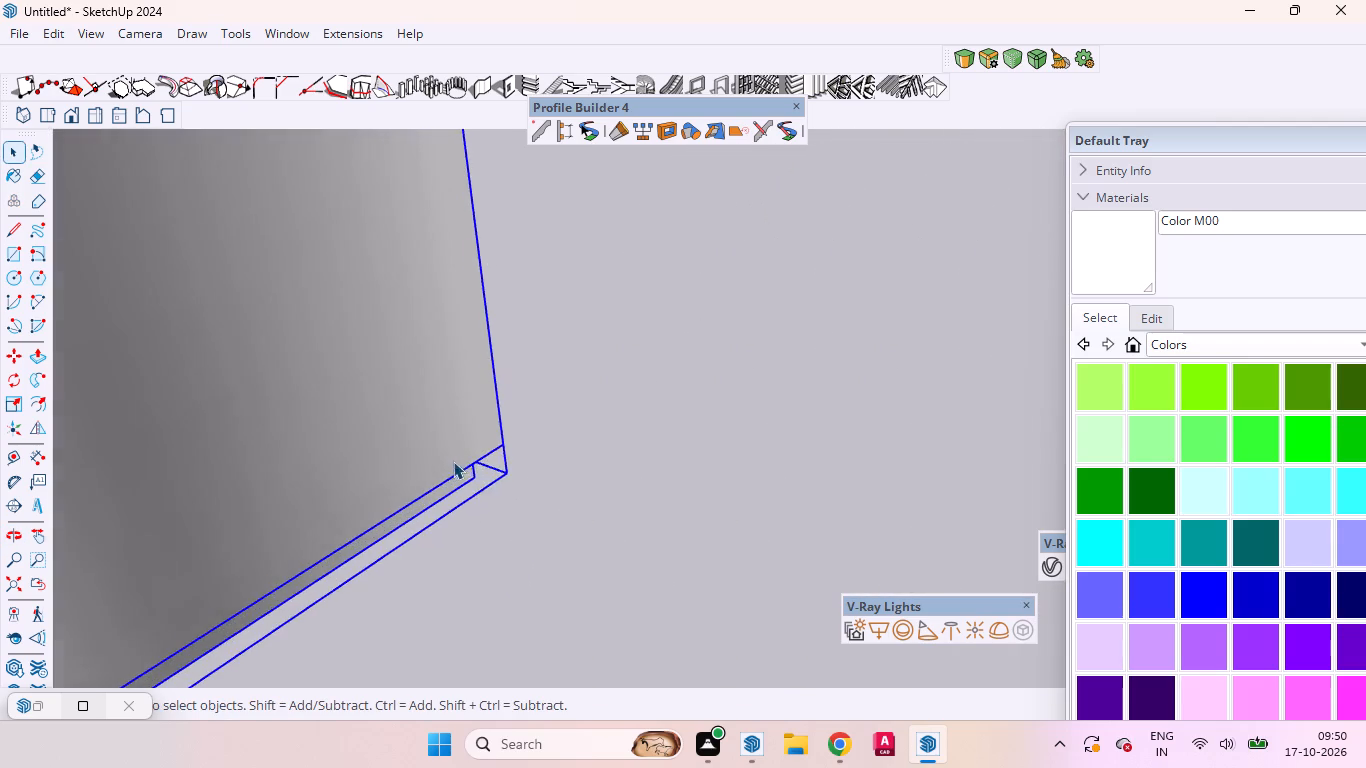
scroll(453, 461, up, 5)
middle_drag(478, 484, 335, 468)
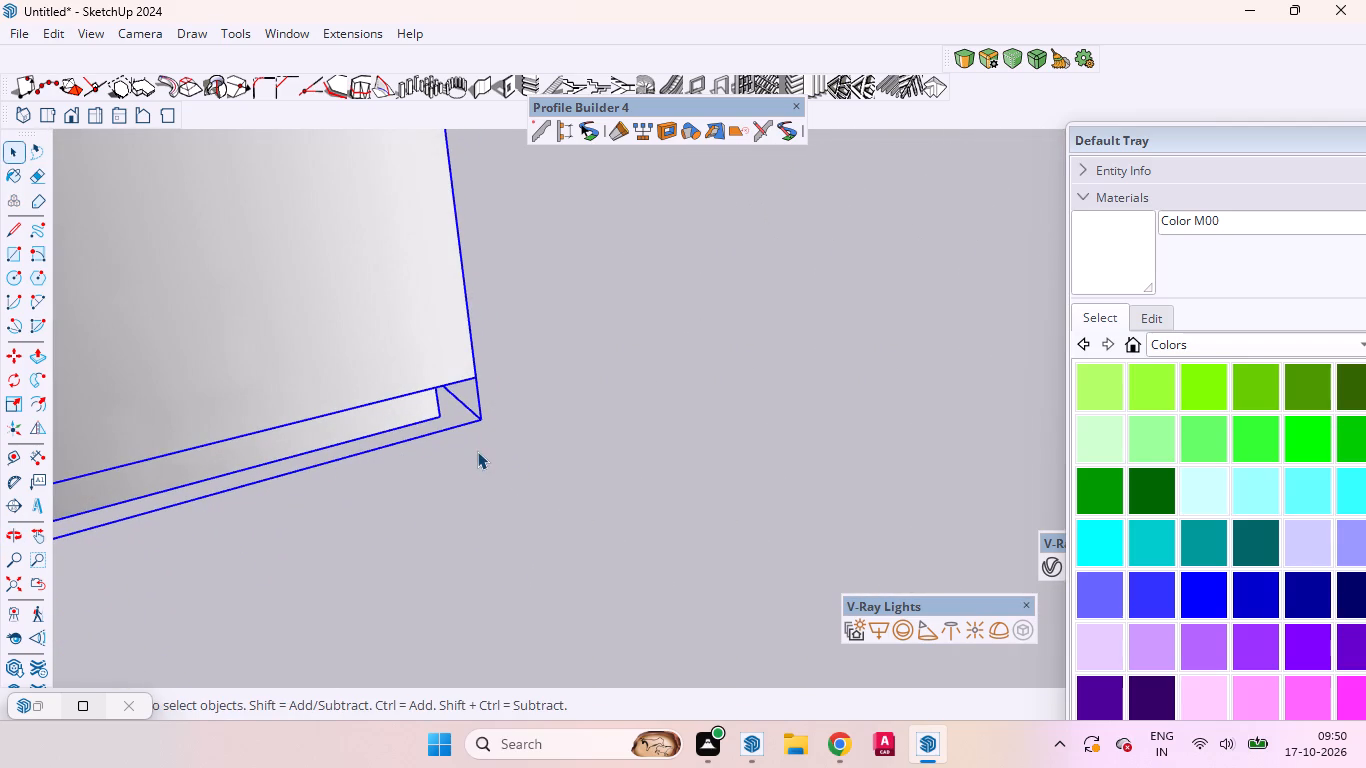
key(m)
middle_drag(514, 380, 465, 378)
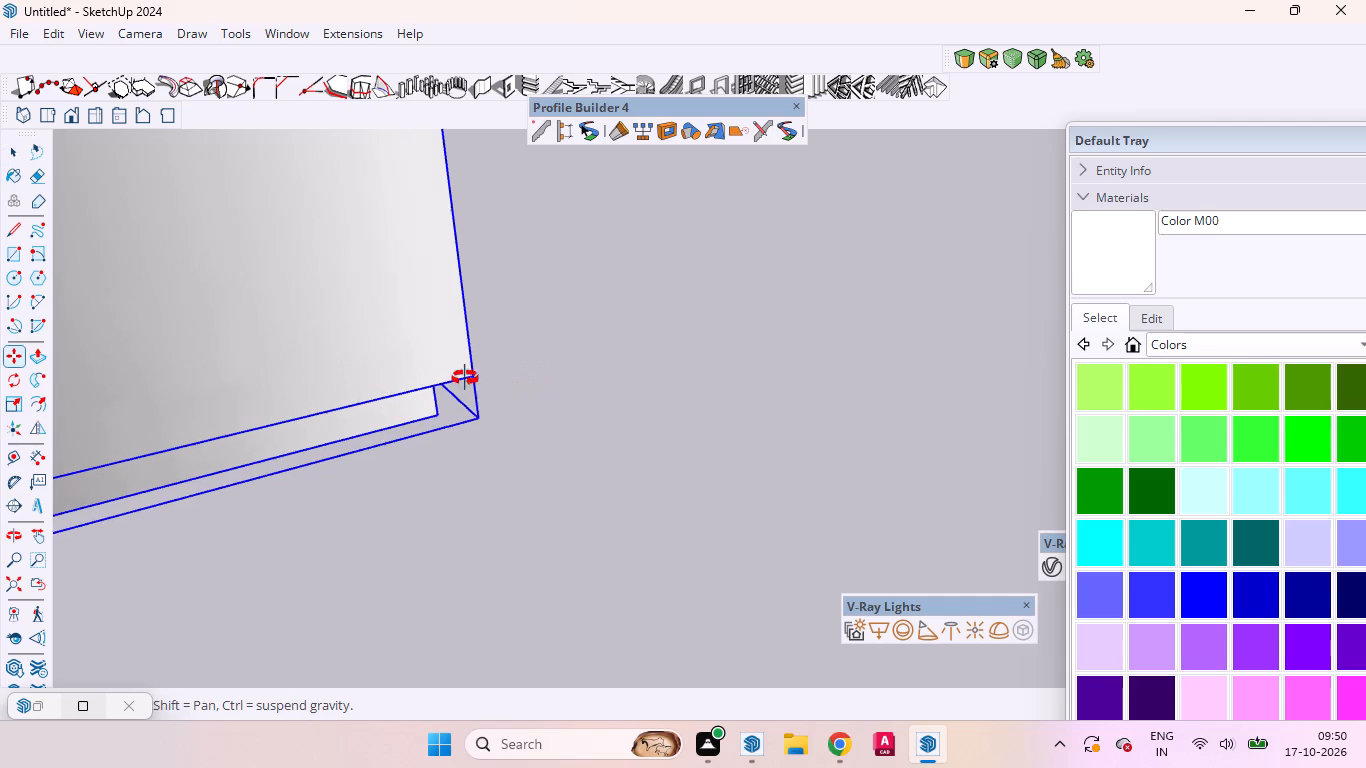
middle_drag(465, 378, 425, 343)
click(411, 371)
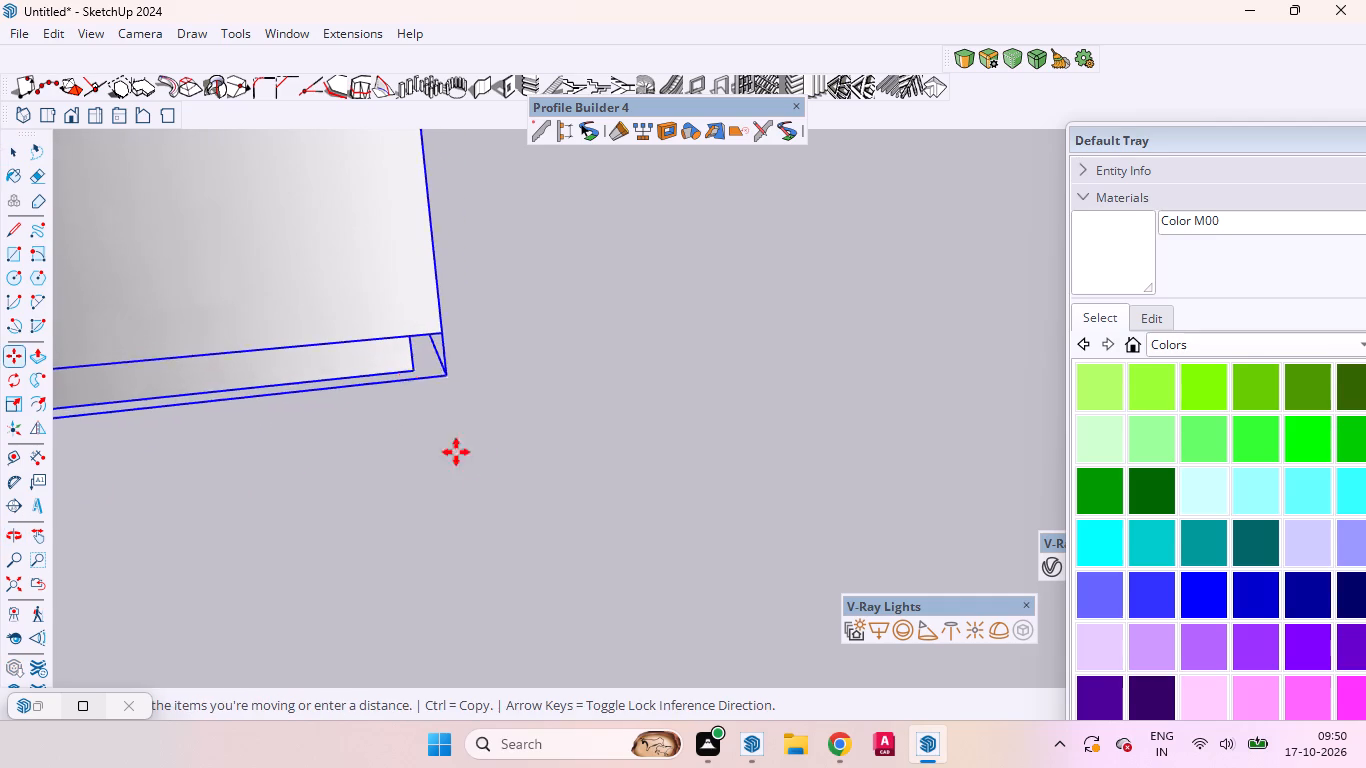
scroll(489, 503, down, 10)
scroll(432, 499, up, 1)
scroll(434, 499, down, 10)
scroll(490, 522, up, 1)
scroll(490, 522, down, 3)
scroll(490, 522, up, 1)
scroll(491, 524, down, 15)
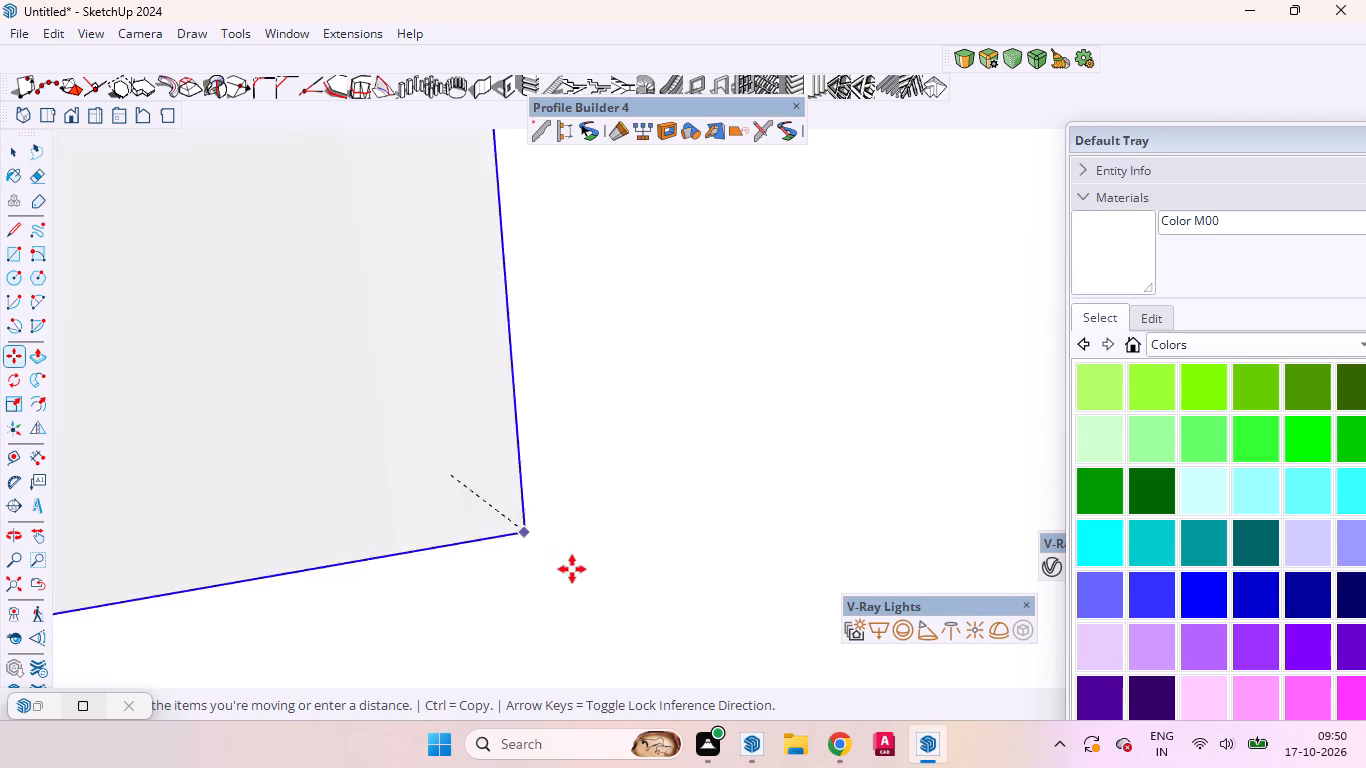
scroll(572, 569, down, 6)
scroll(582, 546, up, 1)
scroll(582, 546, down, 20)
scroll(582, 546, down, 20)
scroll(582, 546, down, 1)
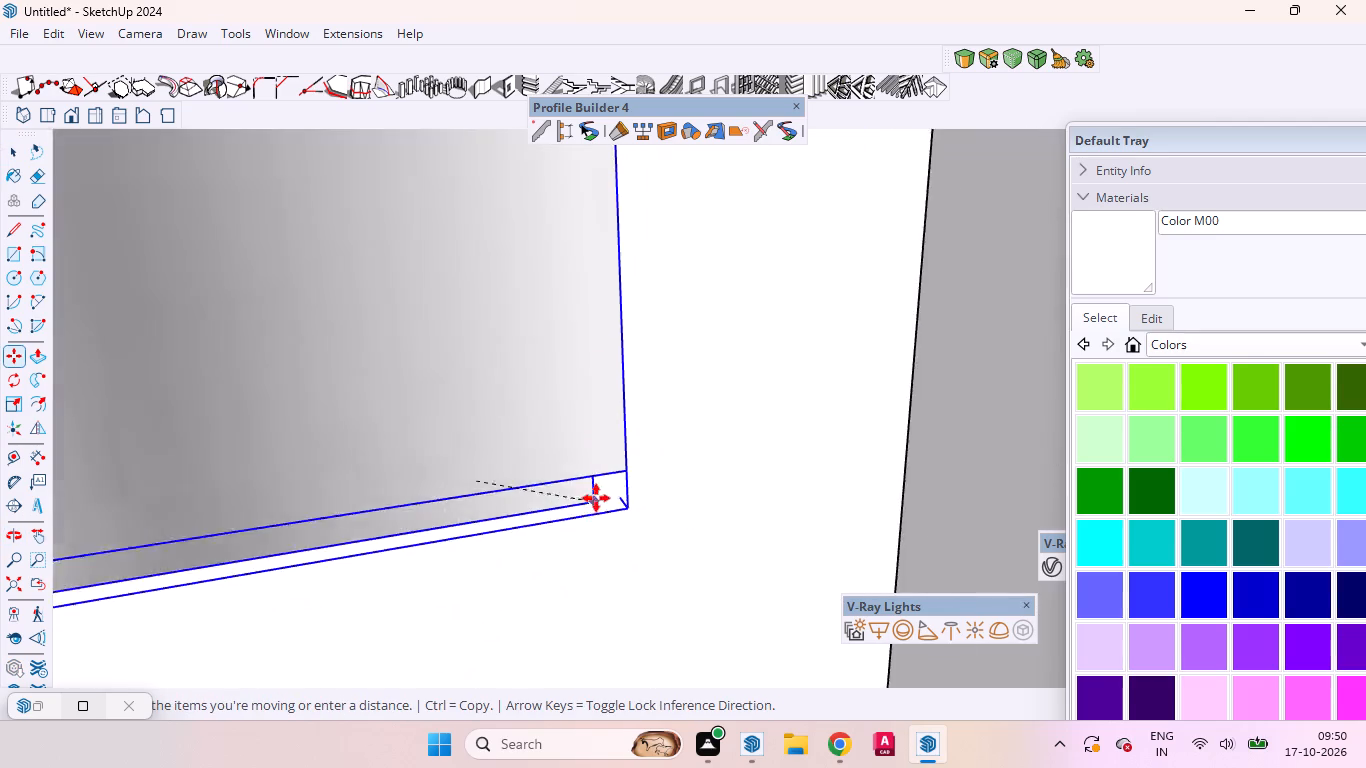
scroll(596, 498, down, 14)
scroll(600, 504, up, 2)
scroll(600, 504, down, 1)
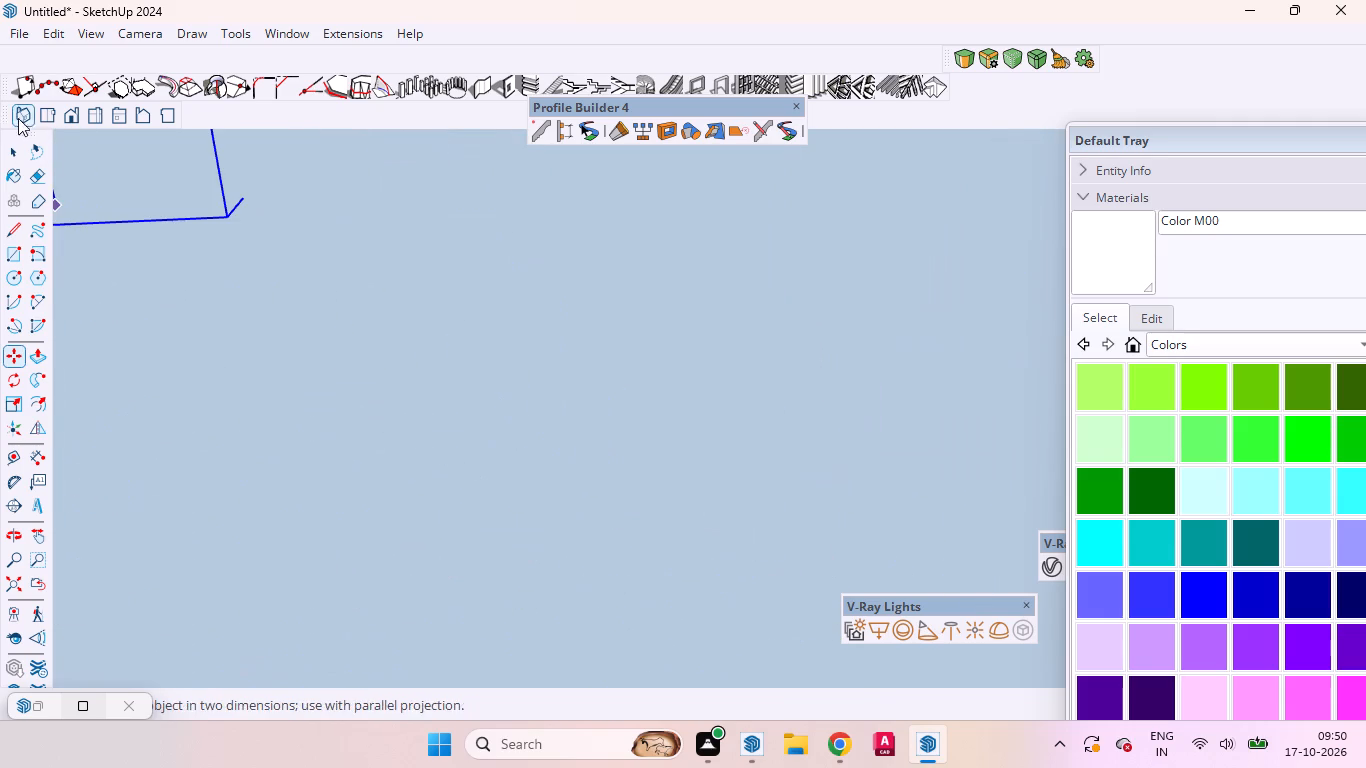
click(44, 113)
scroll(537, 398, down, 5)
scroll(608, 386, up, 1)
scroll(611, 386, down, 2)
scroll(617, 368, up, 1)
scroll(617, 368, down, 2)
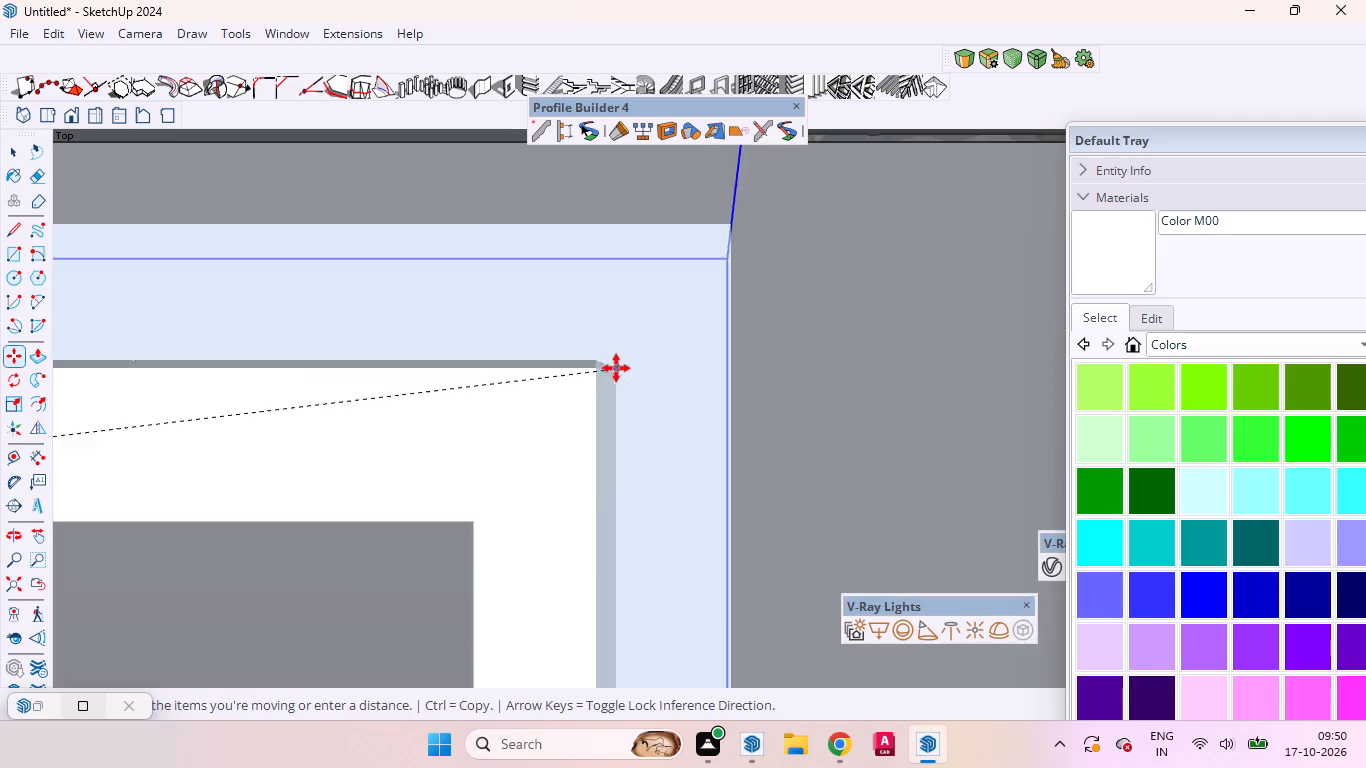
scroll(616, 368, down, 12)
scroll(581, 357, up, 2)
scroll(581, 357, down, 1)
scroll(581, 357, up, 1)
scroll(581, 358, down, 5)
scroll(581, 363, up, 1)
scroll(583, 369, down, 14)
scroll(677, 317, up, 1)
scroll(677, 317, down, 7)
scroll(675, 302, up, 1)
scroll(675, 302, down, 4)
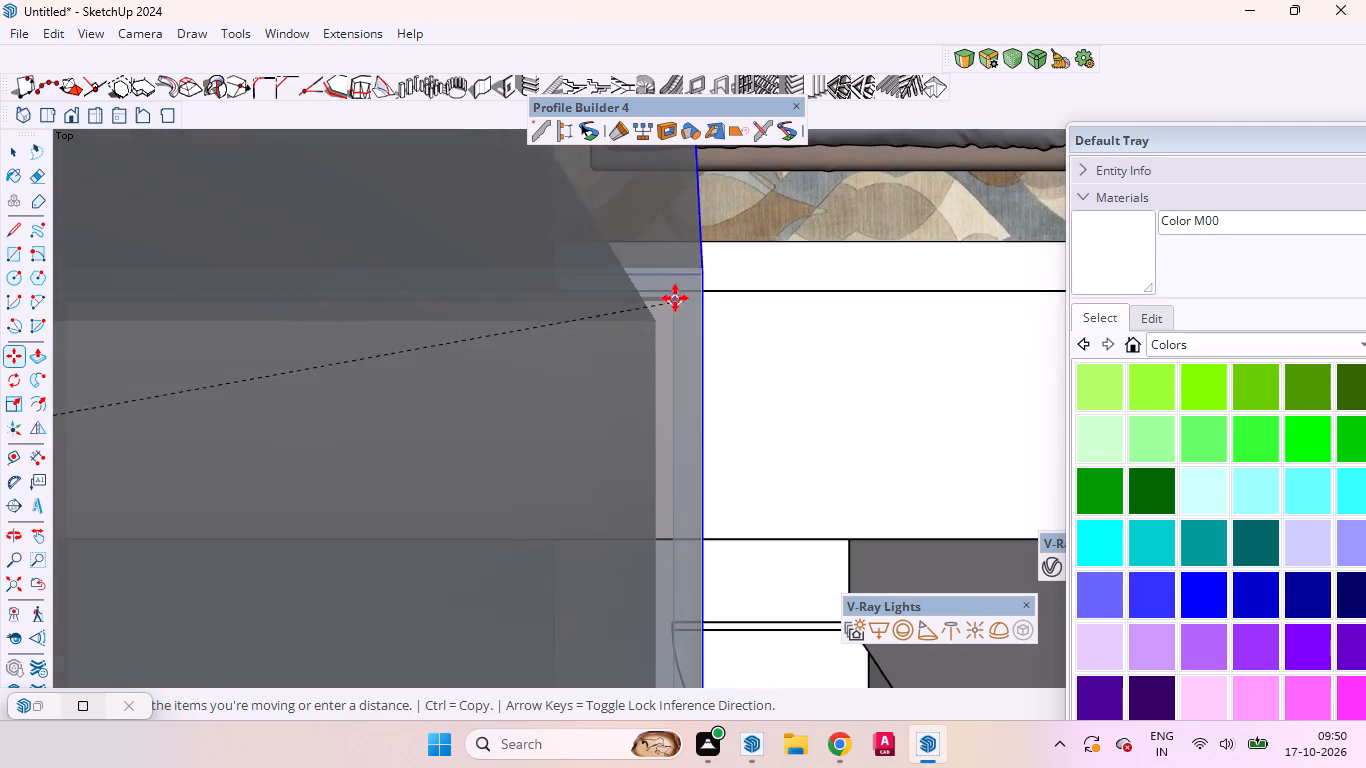
scroll(675, 298, down, 16)
scroll(703, 322, up, 1)
scroll(703, 322, down, 6)
scroll(696, 318, up, 2)
scroll(696, 319, down, 16)
scroll(619, 248, up, 2)
scroll(605, 260, down, 3)
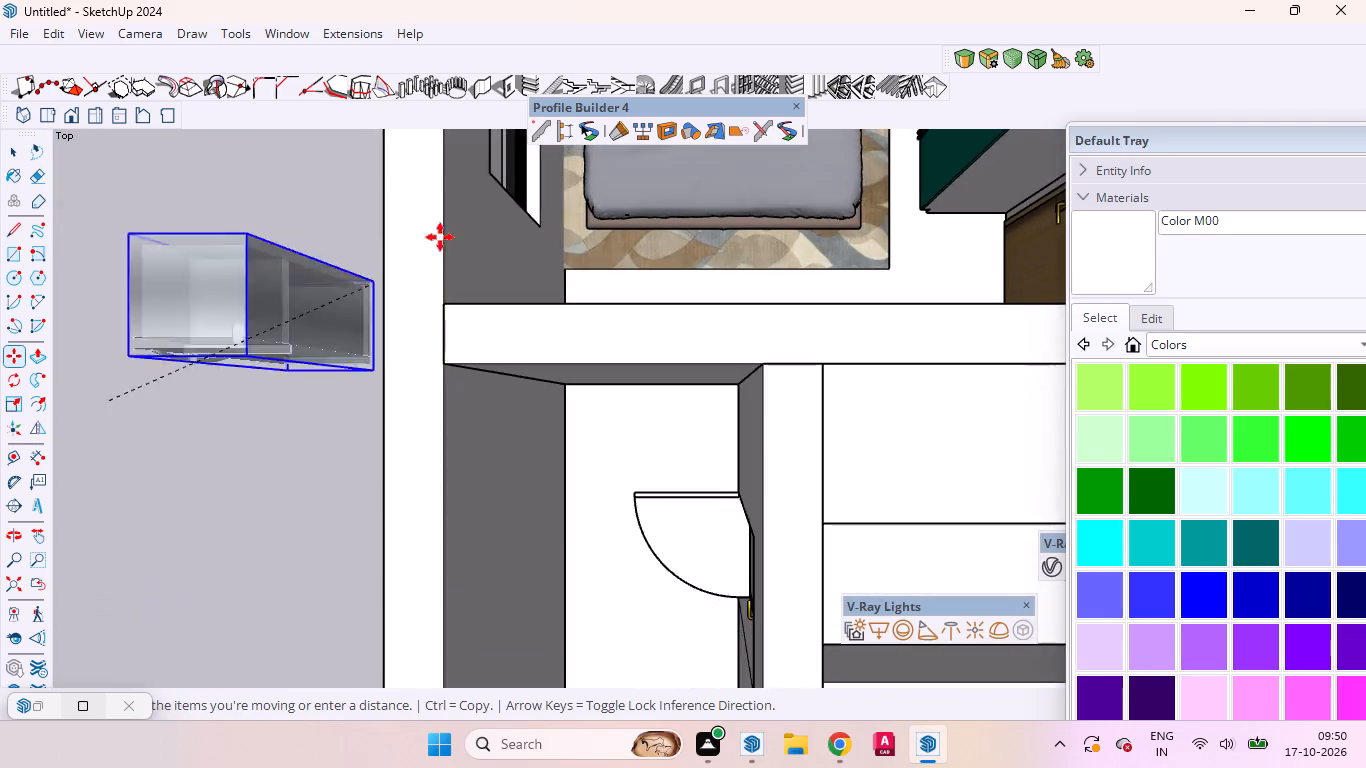
scroll(440, 237, down, 2)
scroll(504, 240, up, 5)
scroll(512, 251, down, 20)
scroll(632, 278, up, 4)
scroll(634, 280, down, 1)
scroll(634, 280, up, 11)
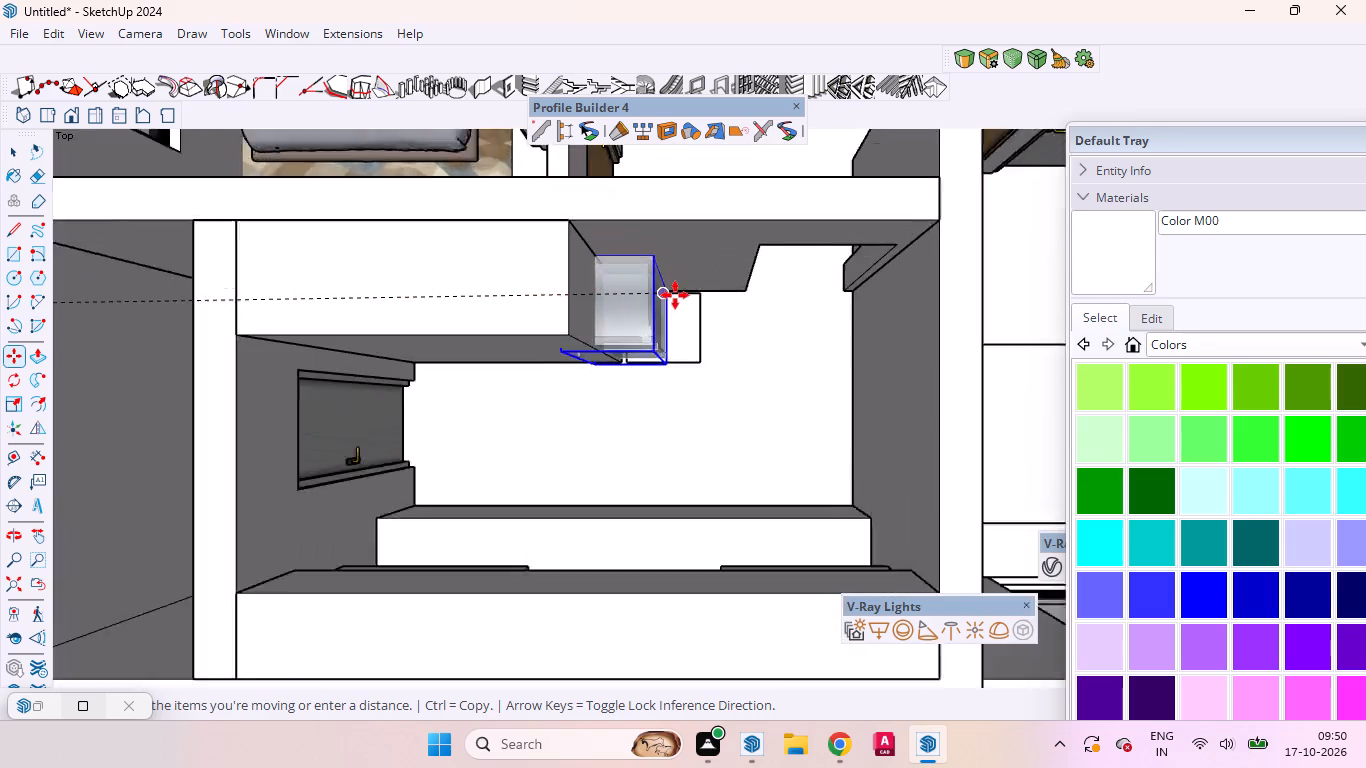
scroll(675, 295, up, 12)
scroll(702, 294, down, 3)
scroll(702, 294, up, 1)
scroll(703, 294, down, 1)
scroll(703, 294, up, 5)
scroll(711, 305, down, 6)
scroll(711, 305, up, 2)
middle_drag(715, 305, 123, 213)
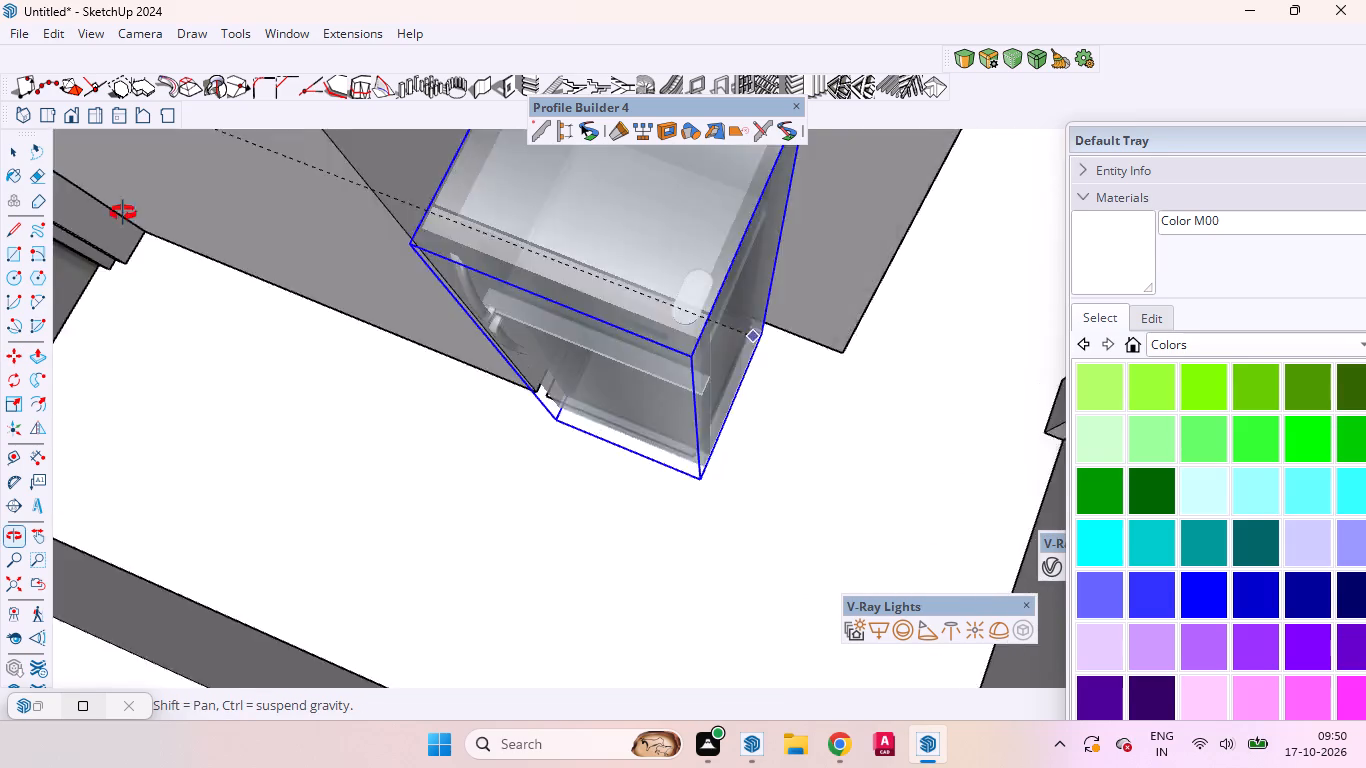
middle_drag(123, 213, 0, 173)
scroll(807, 486, up, 20)
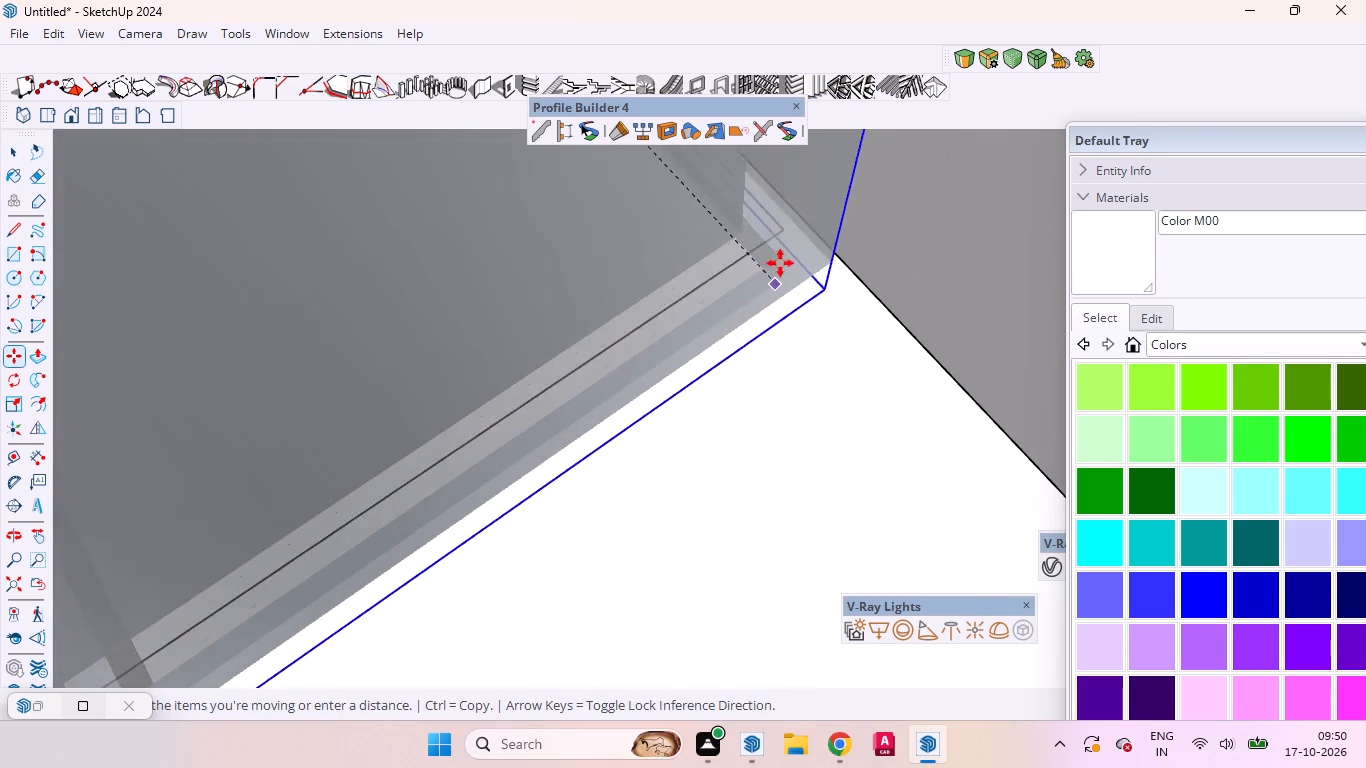
click(790, 233)
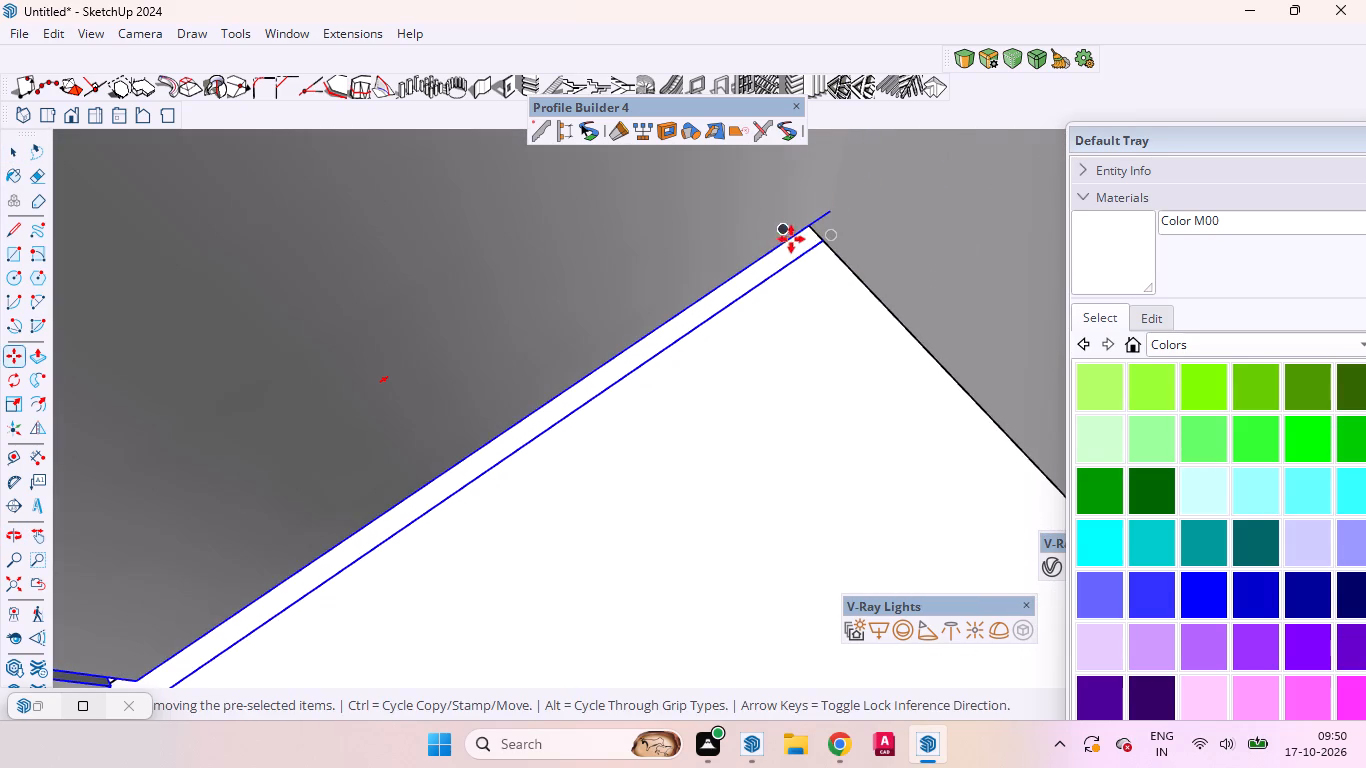
Nudge the fridge slightly by its bottom rear corner to refine its position at the kitchen wall.
middle_drag(786, 255, 667, 66)
scroll(827, 317, up, 5)
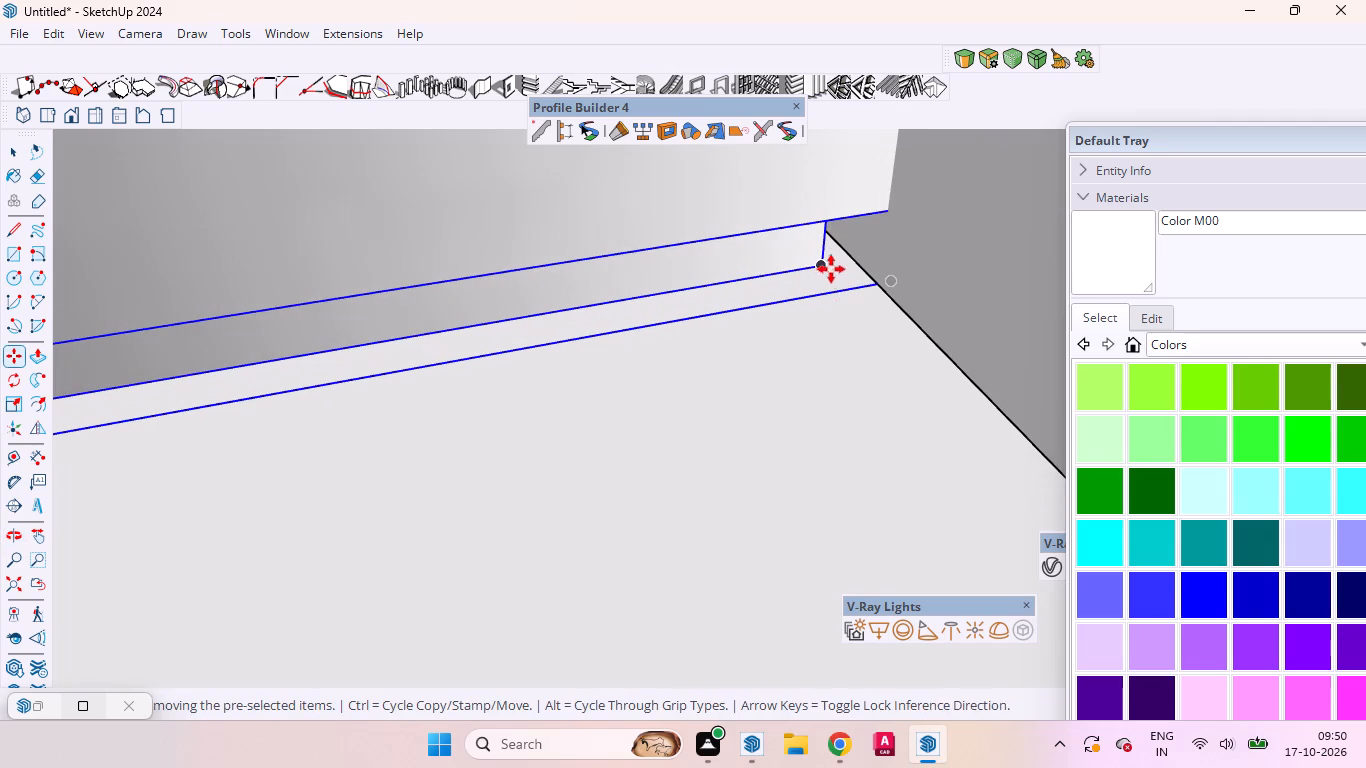
click(824, 264)
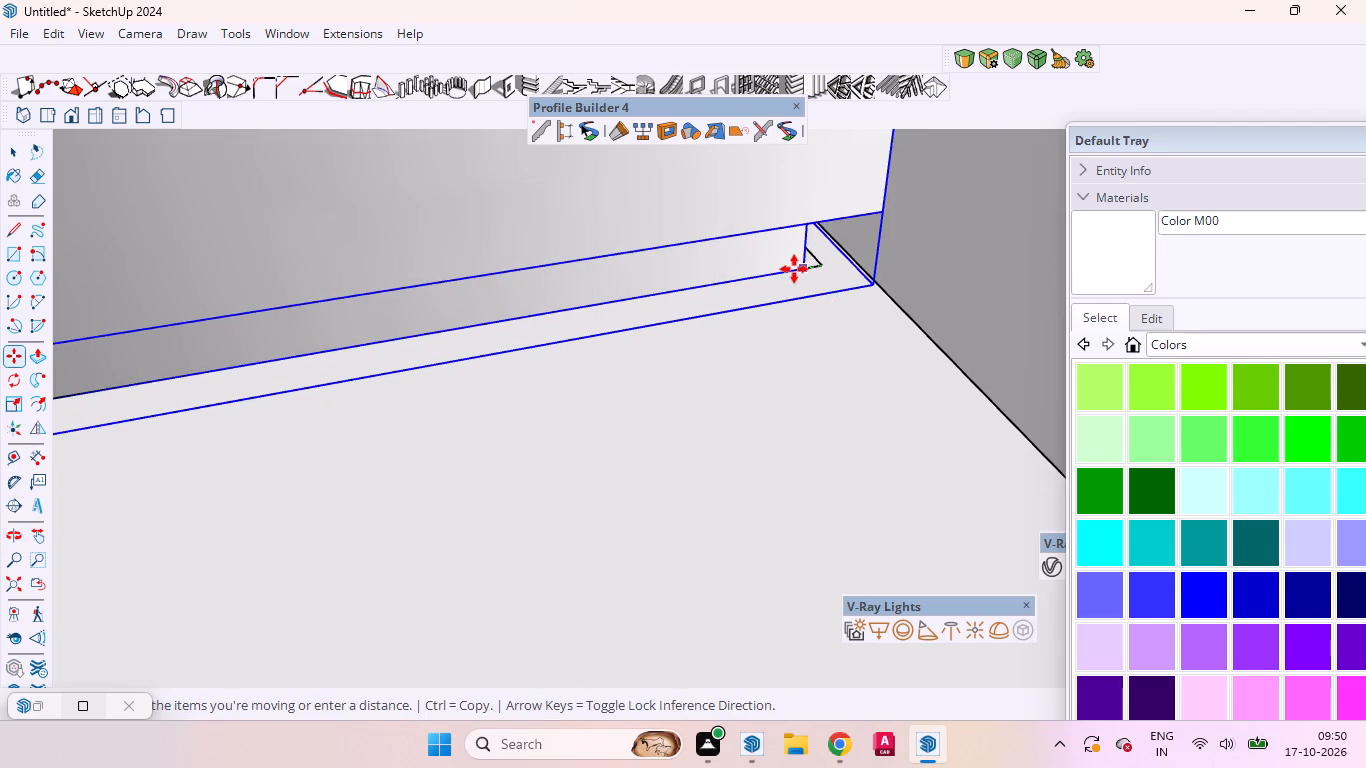
click(783, 272)
scroll(802, 389, down, 2)
scroll(824, 394, up, 2)
scroll(840, 397, down, 7)
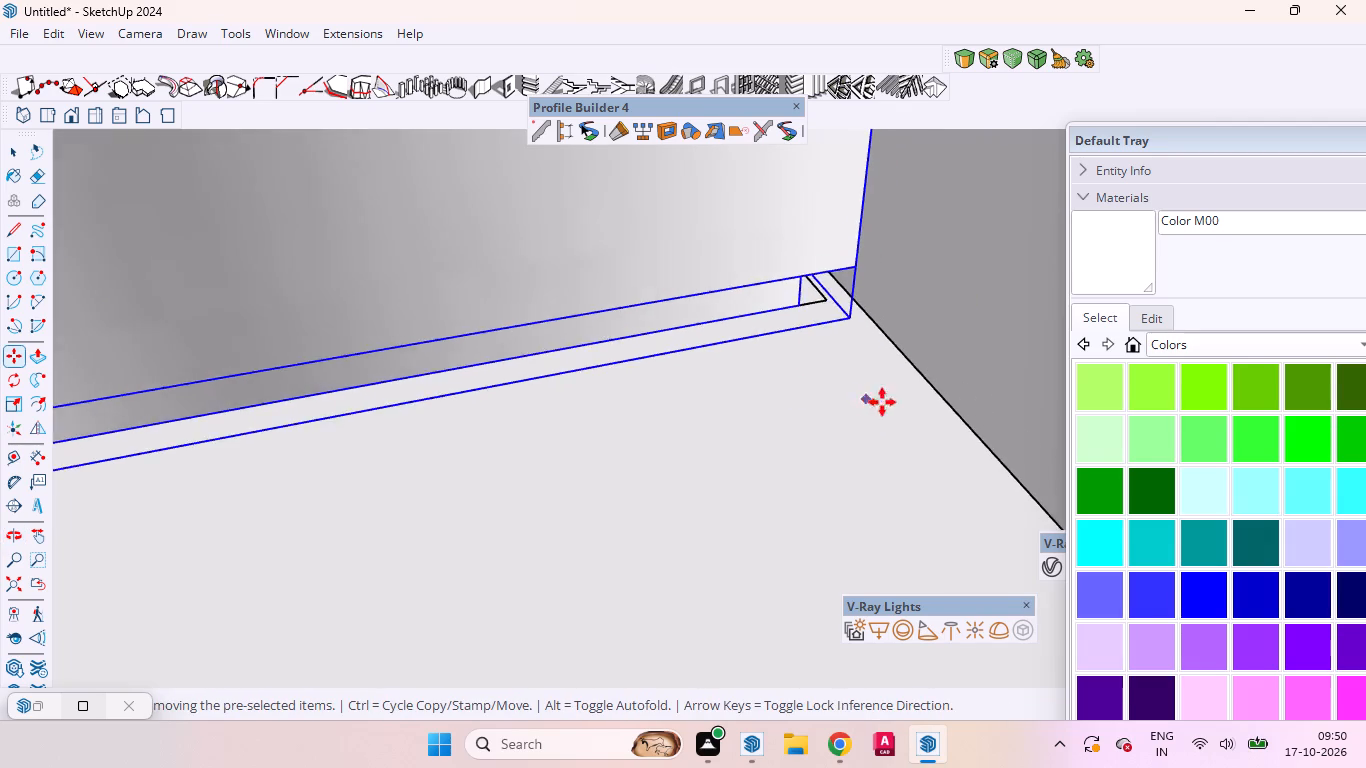
Move the fridge by its front bottom corner onto the corner of the floor outline beside the full-height unit.
scroll(882, 402, down, 9)
middle_drag(675, 433, 1092, 462)
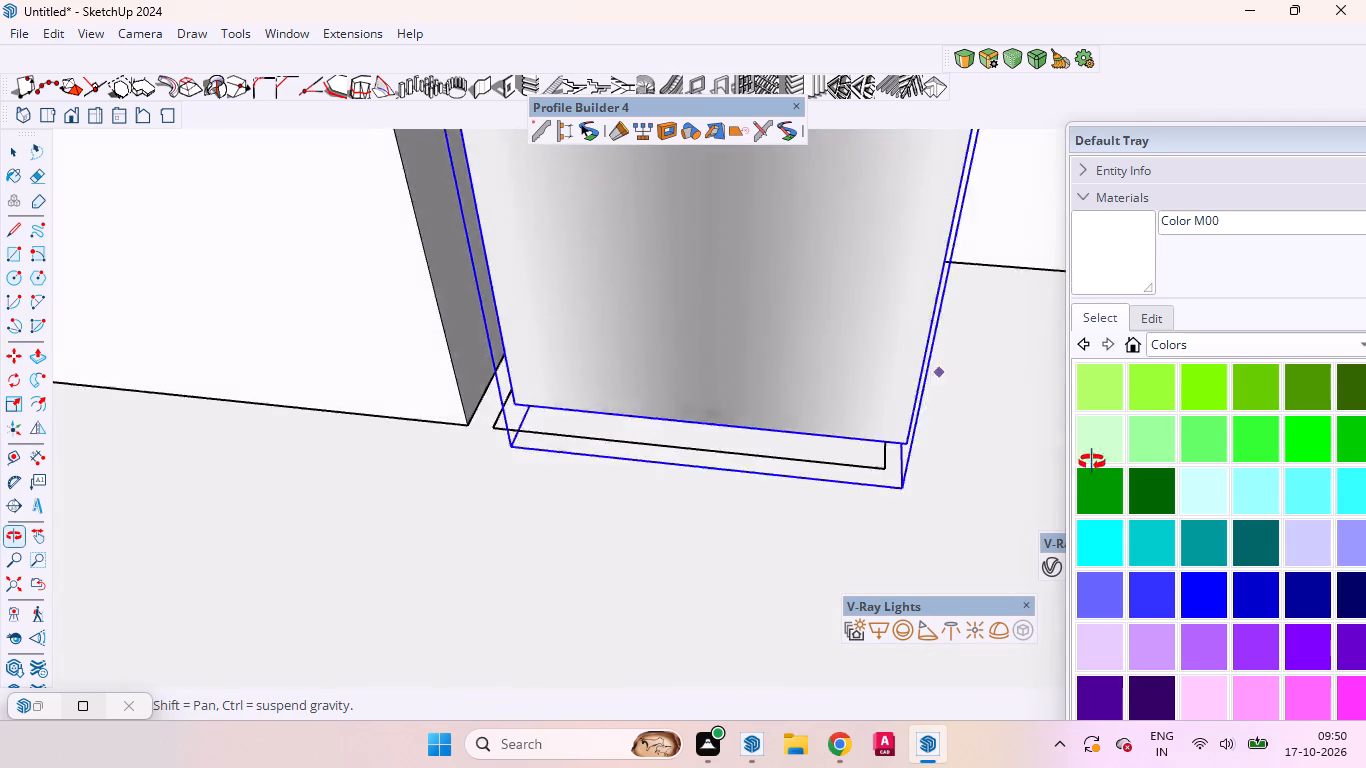
middle_drag(1092, 462, 1104, 502)
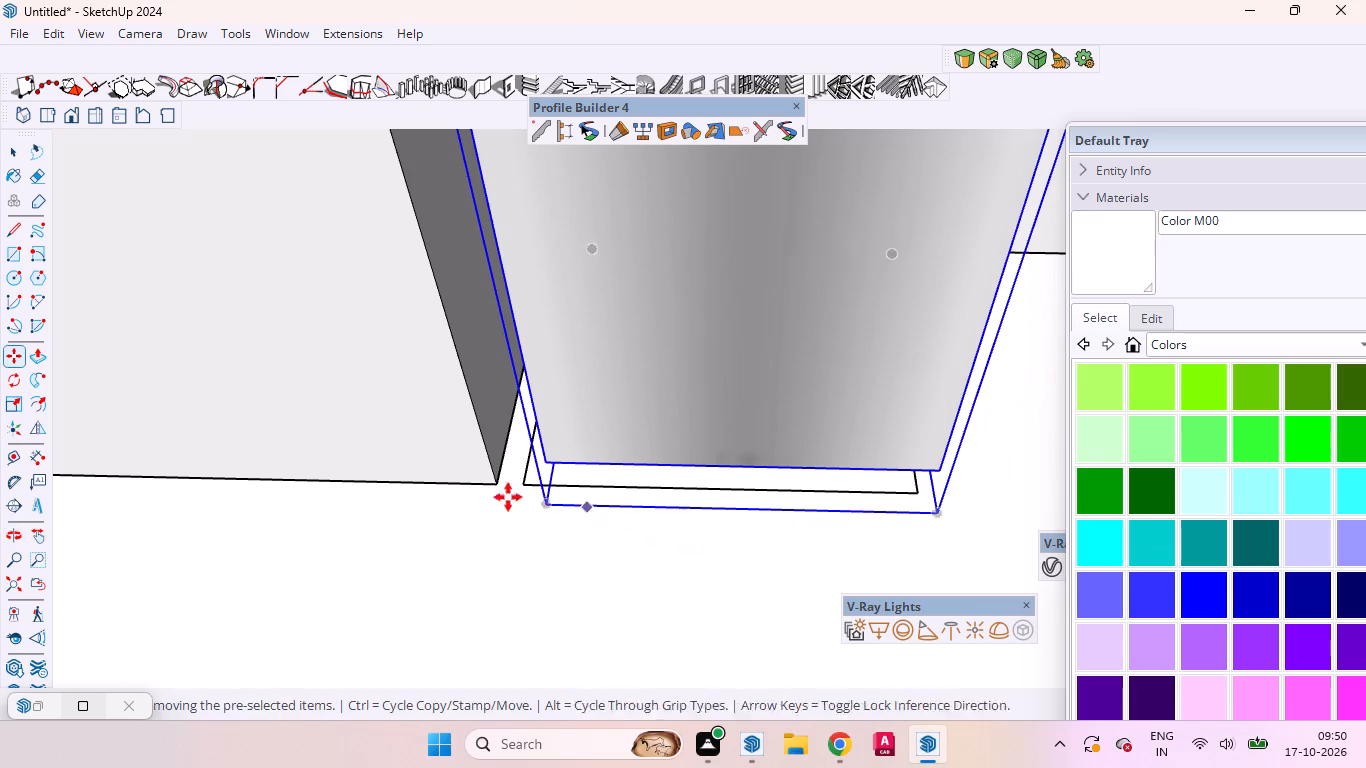
click(548, 465)
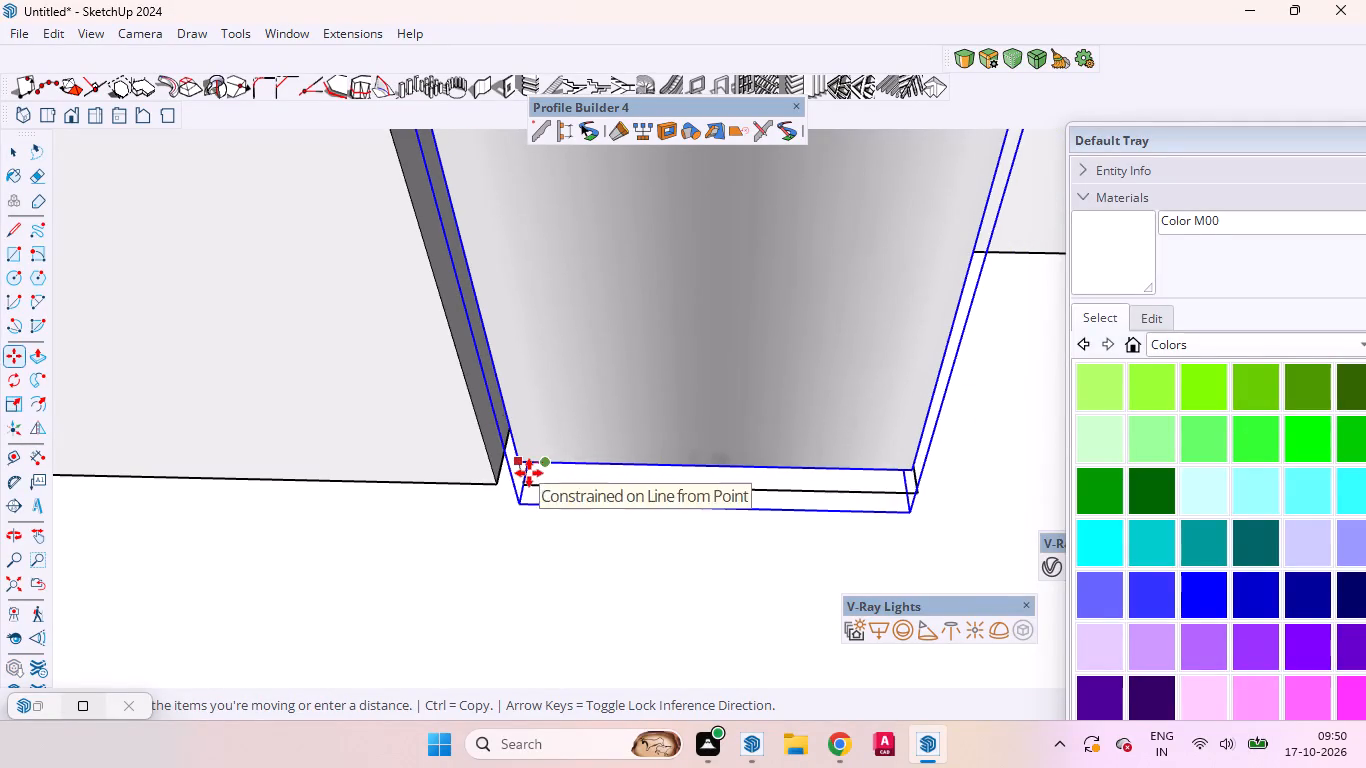
click(529, 483)
Move the fridge upward by its bottom front corner so its lower edge rises above the kitchen floor.
middle_drag(690, 538, 437, 395)
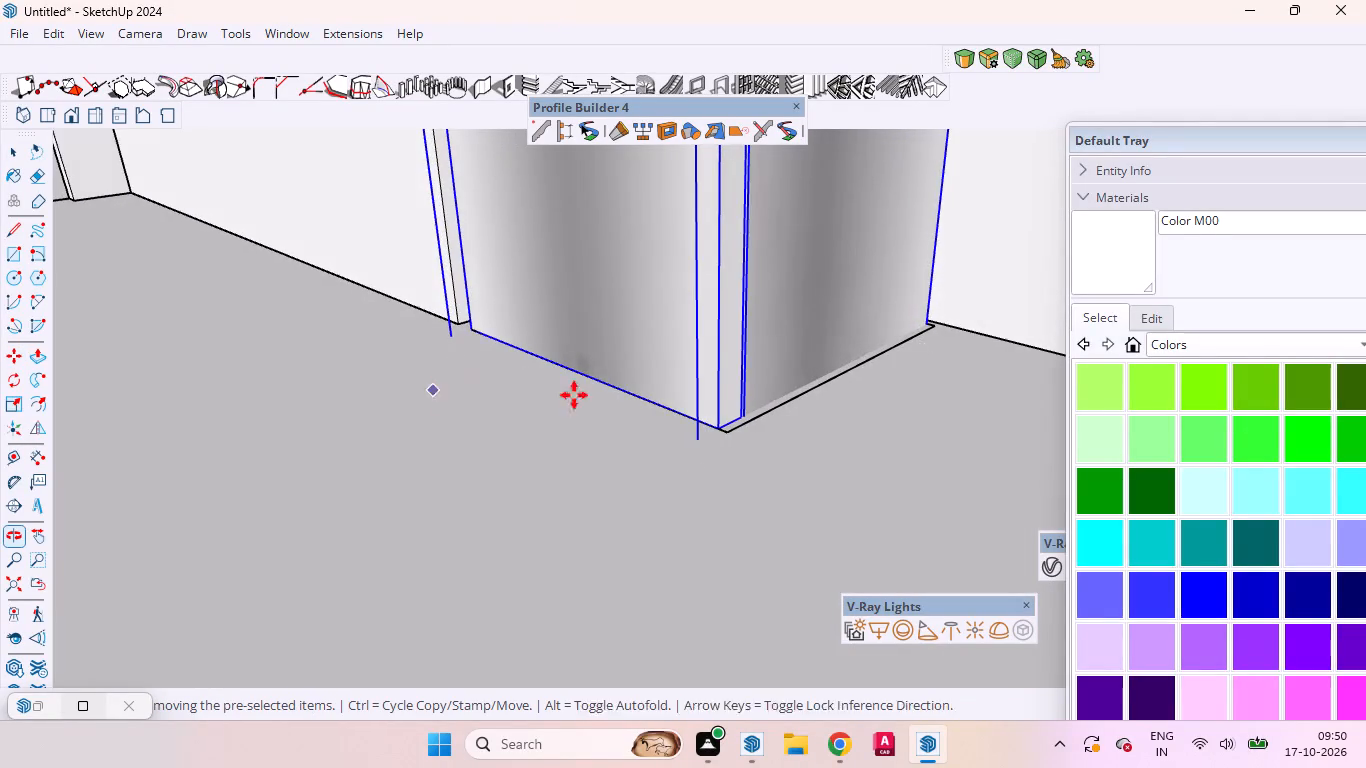
scroll(667, 419, up, 5)
scroll(753, 426, down, 3)
scroll(753, 426, up, 3)
scroll(753, 426, down, 1)
scroll(753, 426, up, 6)
click(755, 440)
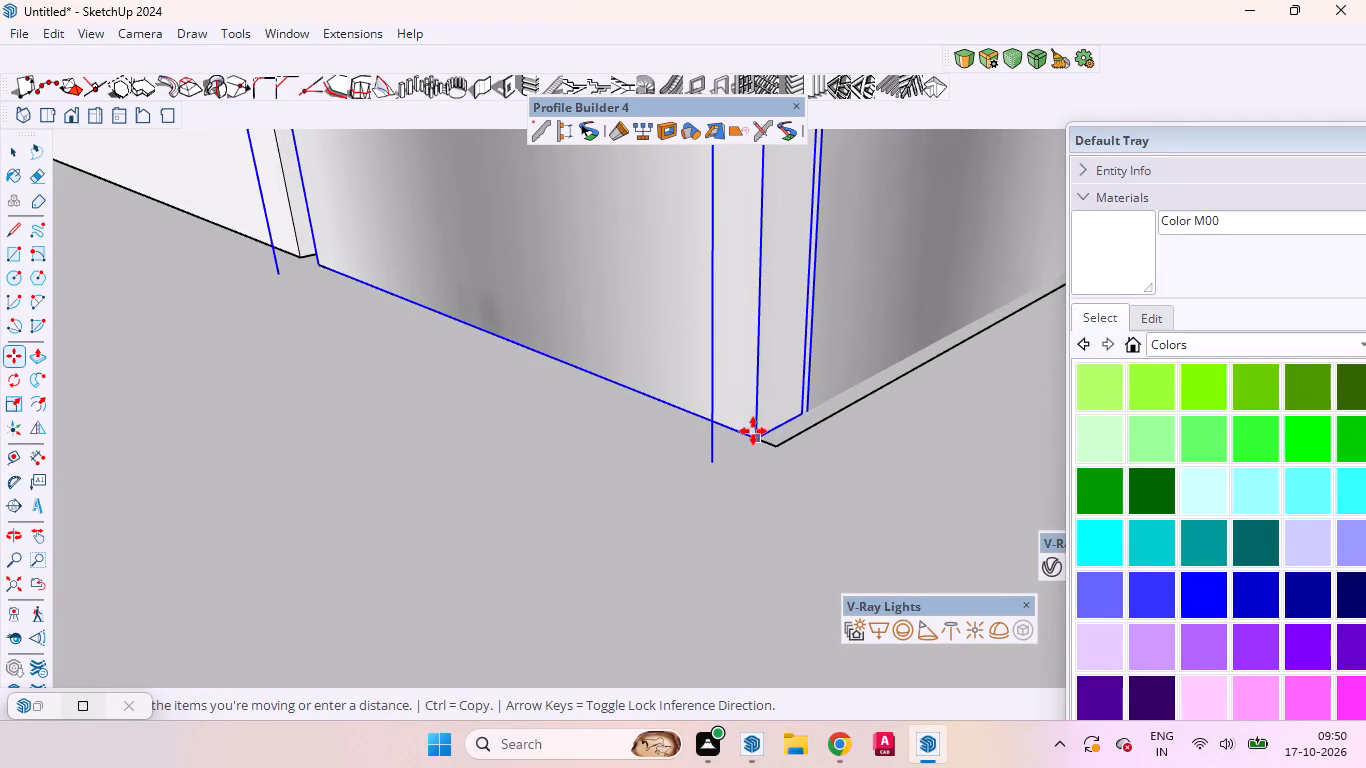
click(746, 410)
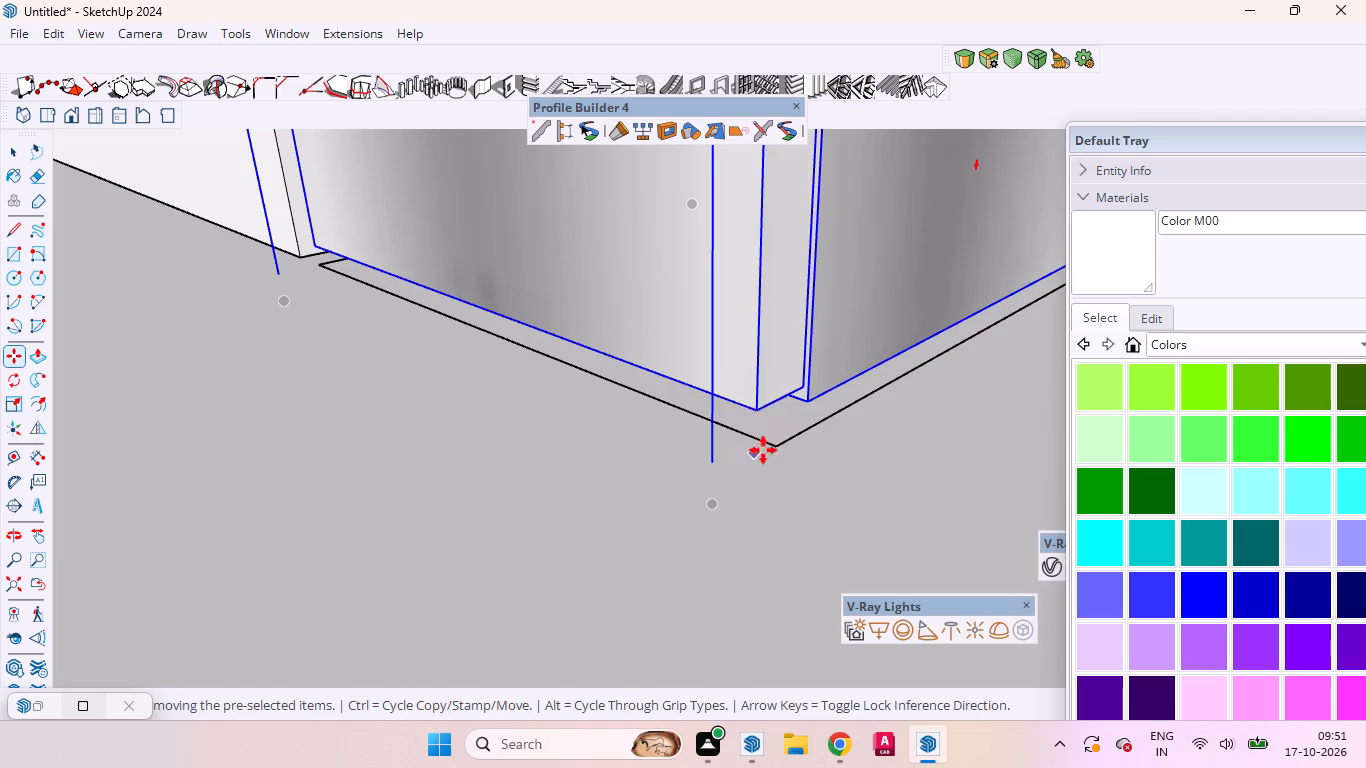
Raise the fridge further by its recessed base until the base's bottom edges clear the kitchen floor.
scroll(781, 425, up, 4)
scroll(784, 420, down, 5)
scroll(786, 417, up, 15)
scroll(823, 384, down, 1)
scroll(823, 384, up, 6)
middle_drag(805, 475, 790, 317)
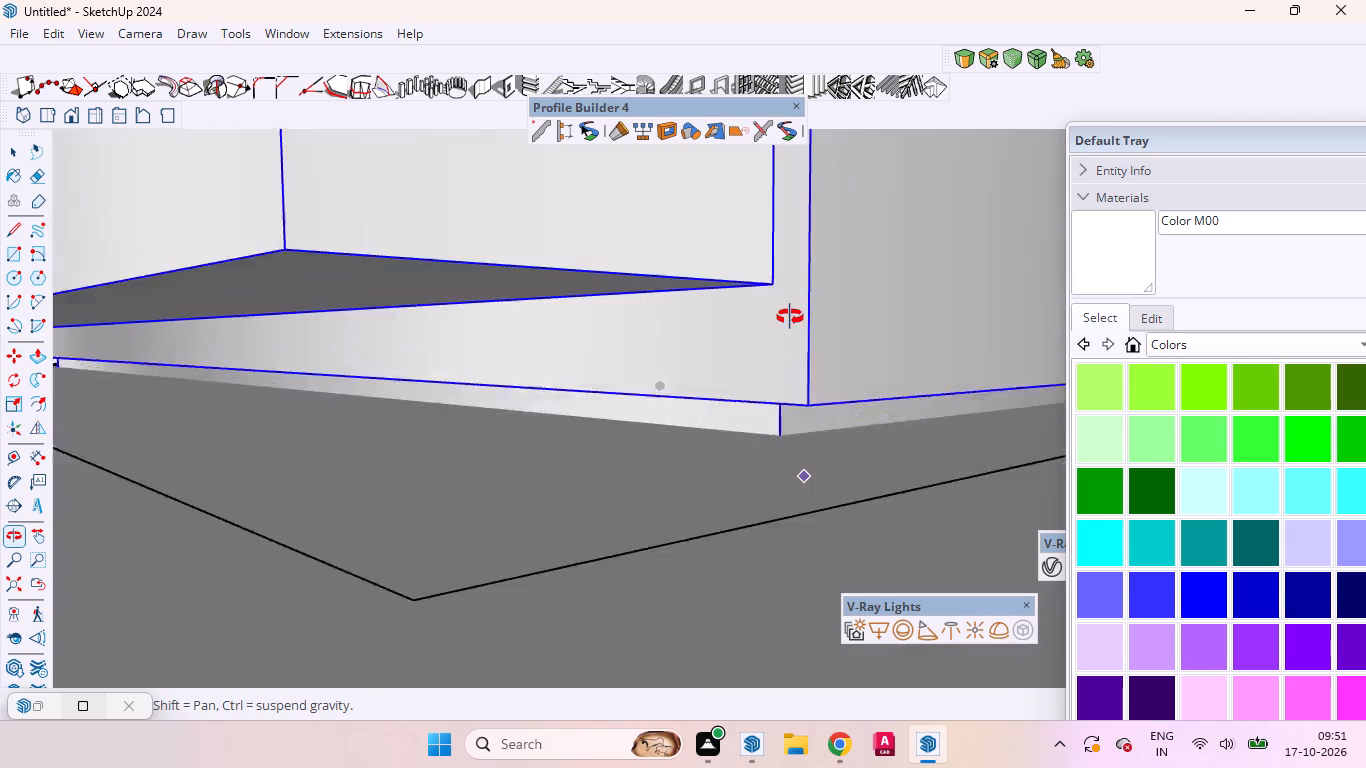
middle_drag(790, 317, 842, 375)
scroll(827, 375, up, 1)
click(794, 407)
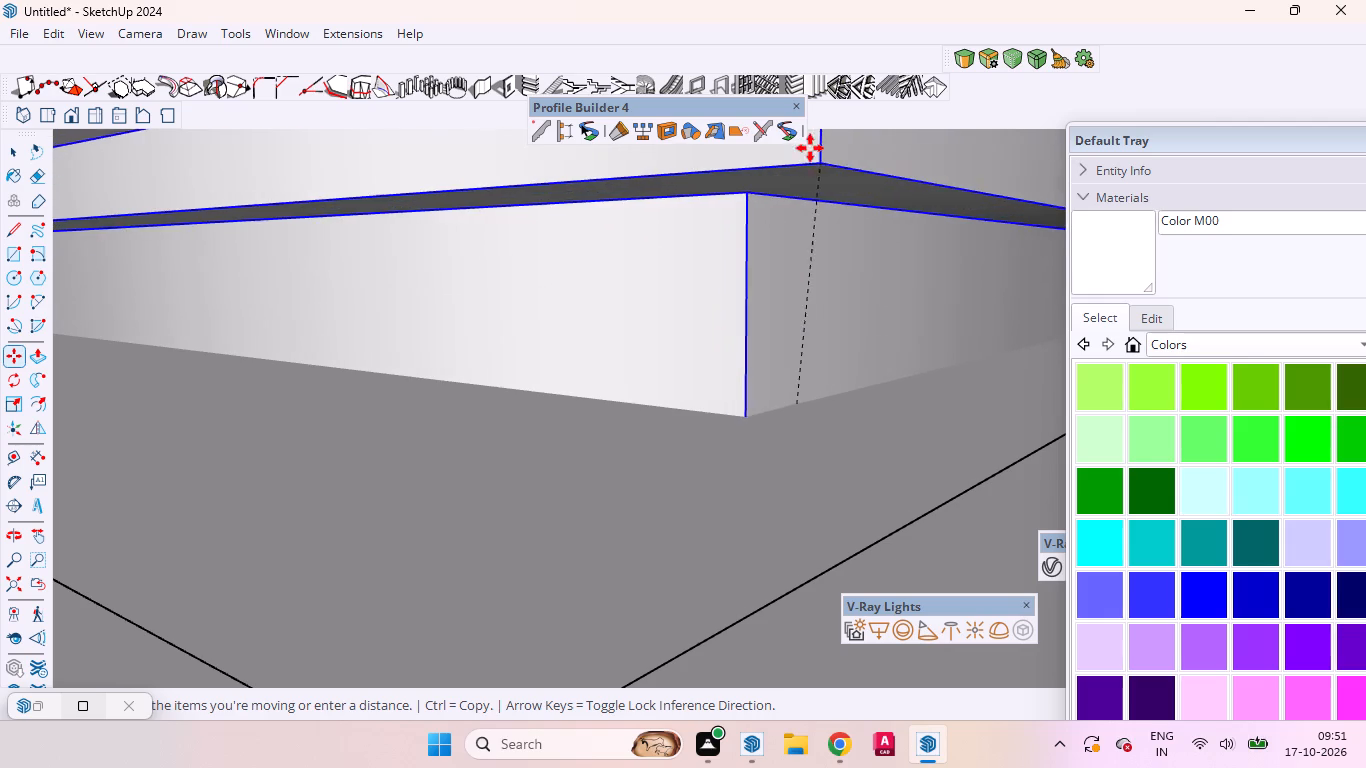
click(795, 113)
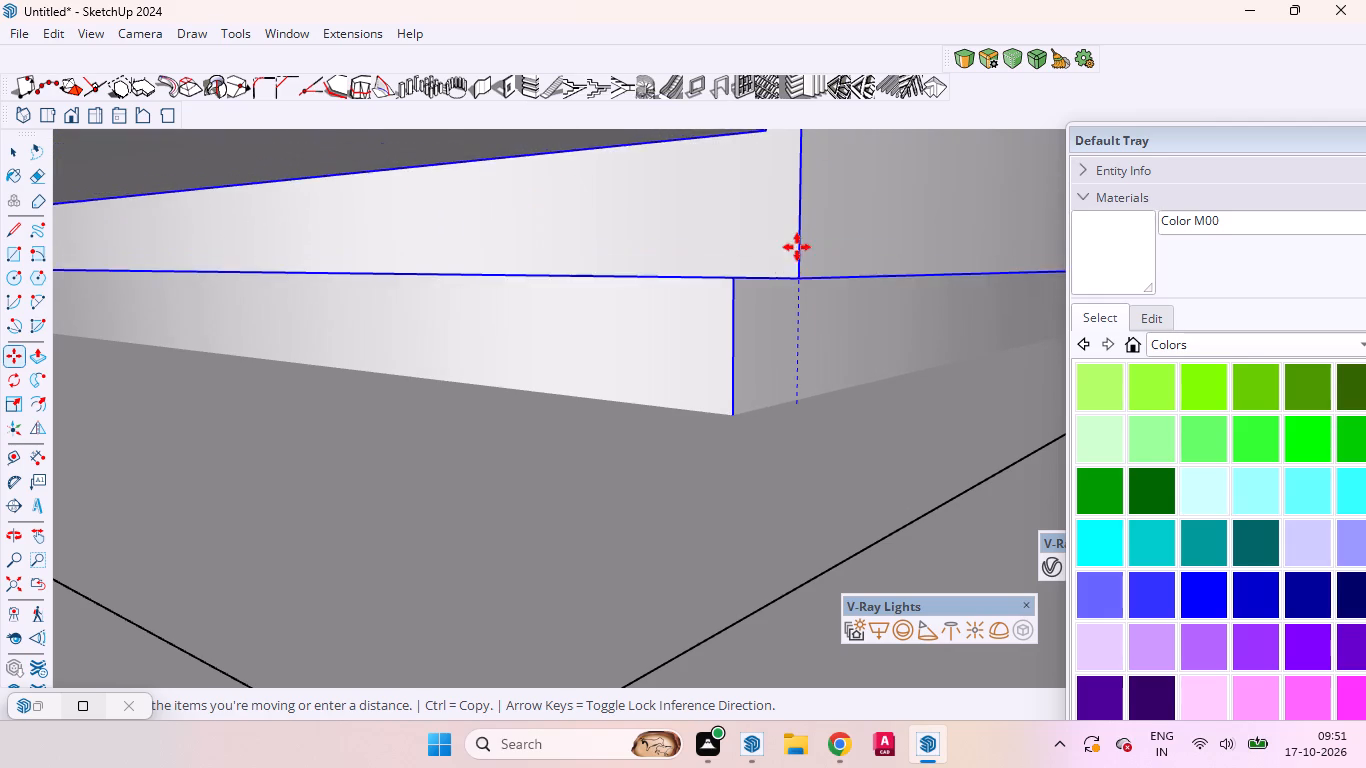
click(797, 223)
scroll(832, 404, up, 3)
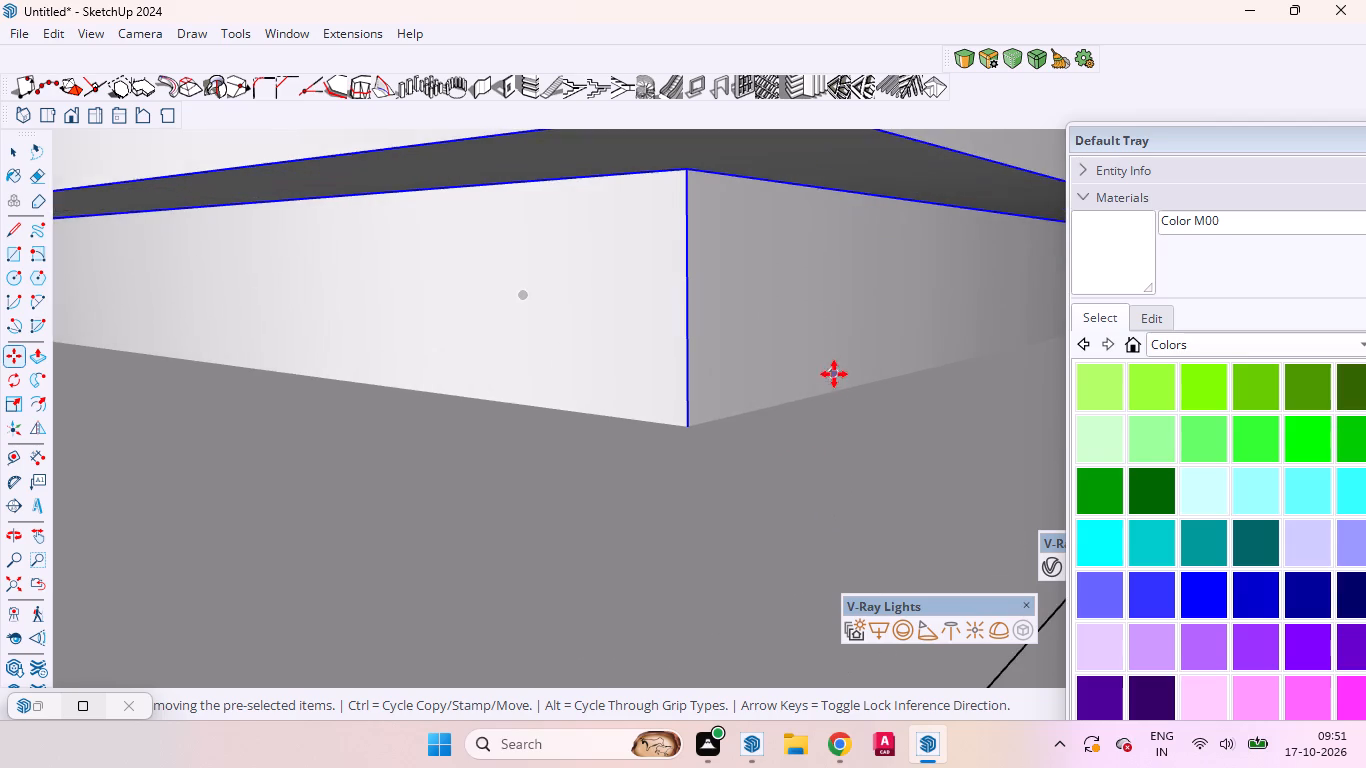
scroll(828, 478, down, 5)
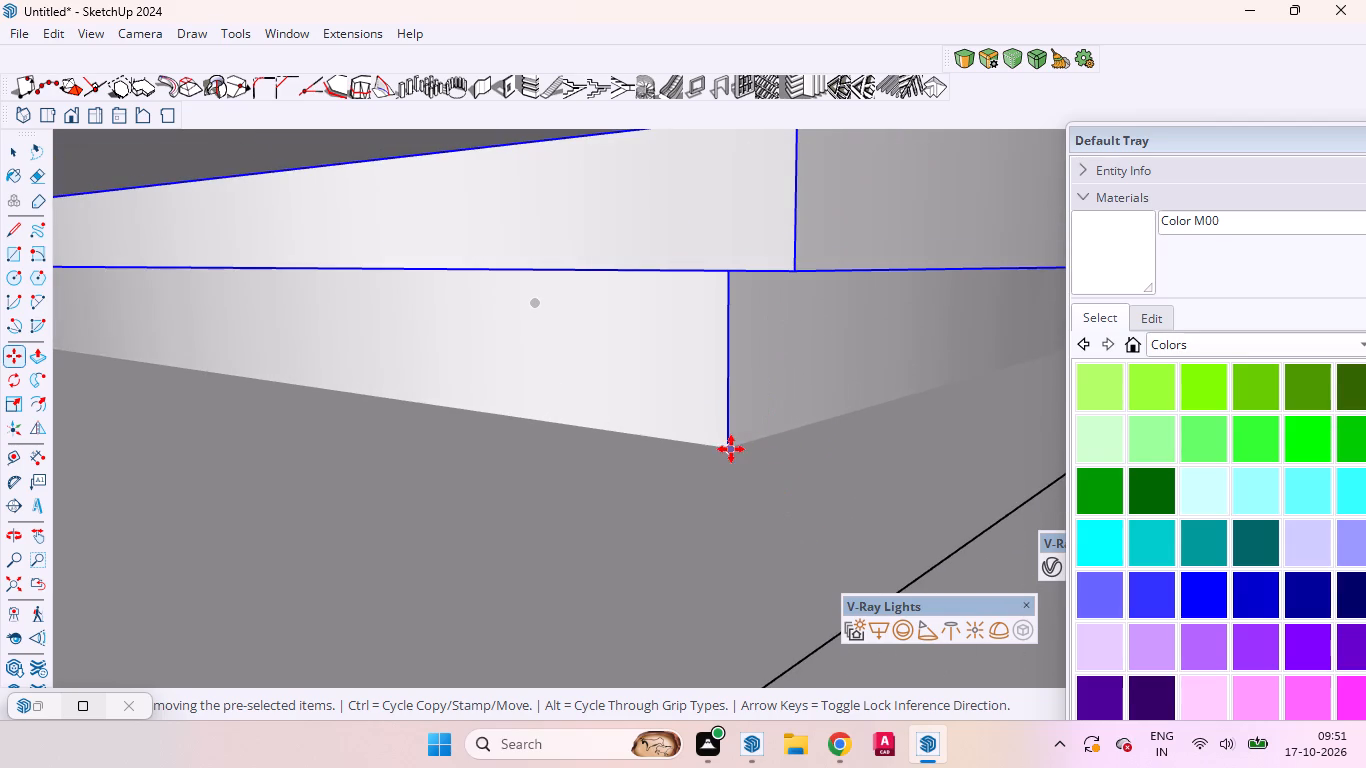
click(731, 449)
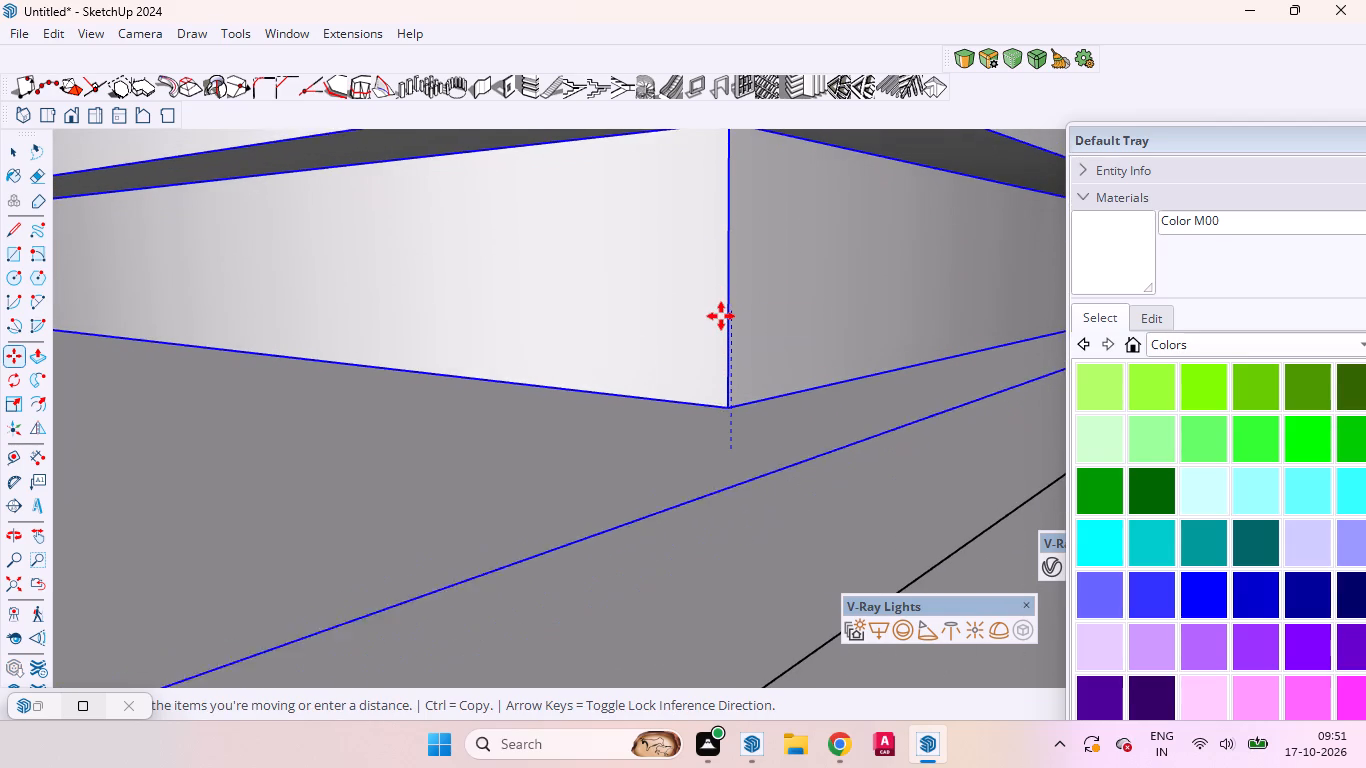
click(721, 327)
Examine how the fridge sits over the floor outline and against the full-height unit.
scroll(805, 450, down, 11)
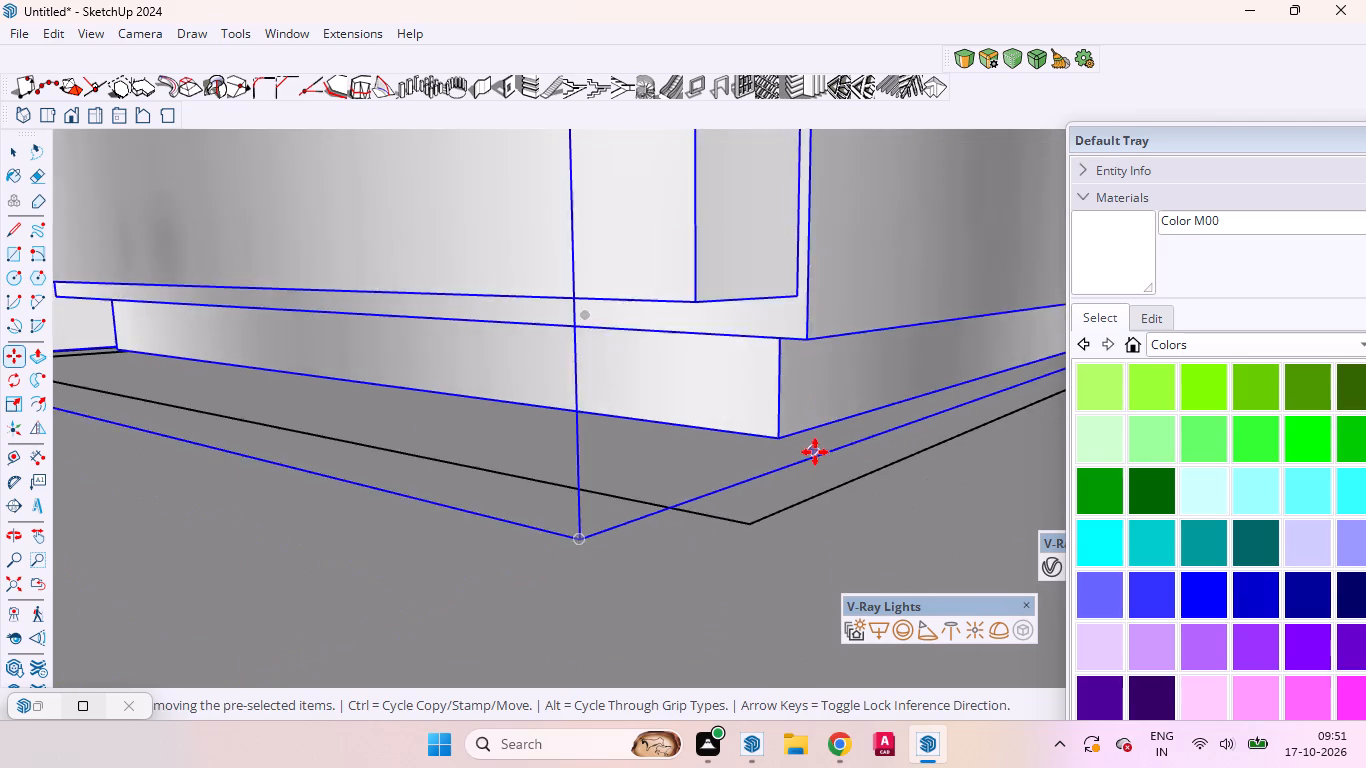
scroll(815, 452, down, 6)
middle_drag(710, 462, 890, 522)
scroll(906, 532, down, 10)
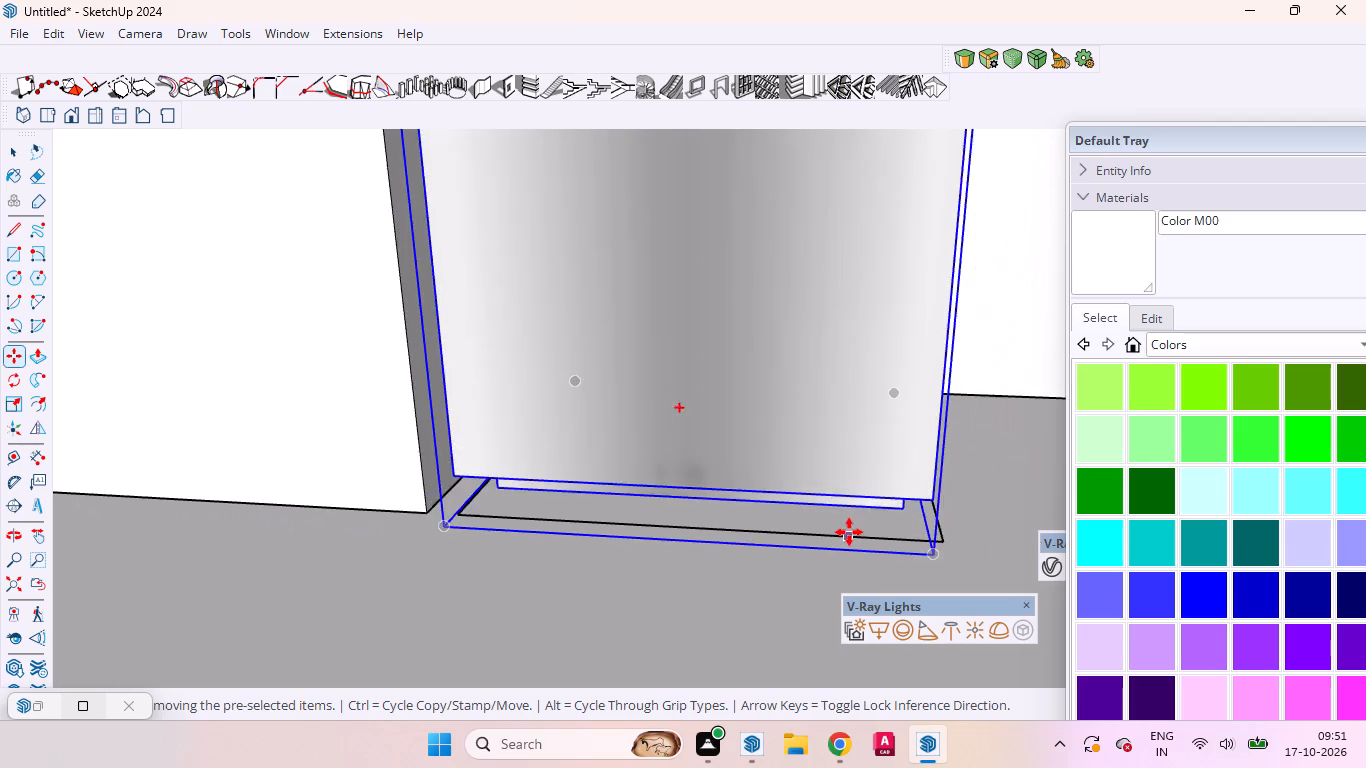
scroll(849, 532, up, 2)
scroll(849, 532, down, 8)
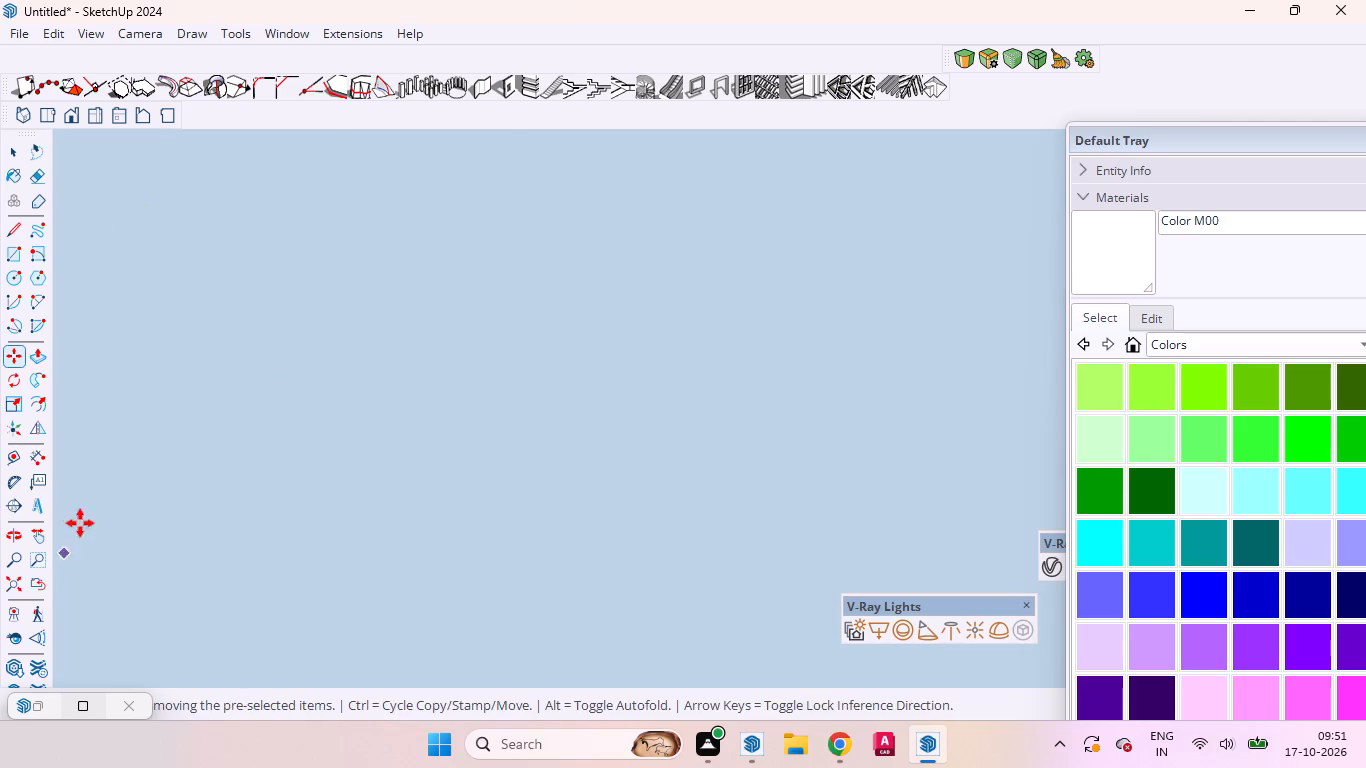
click(36, 577)
scroll(536, 459, down, 13)
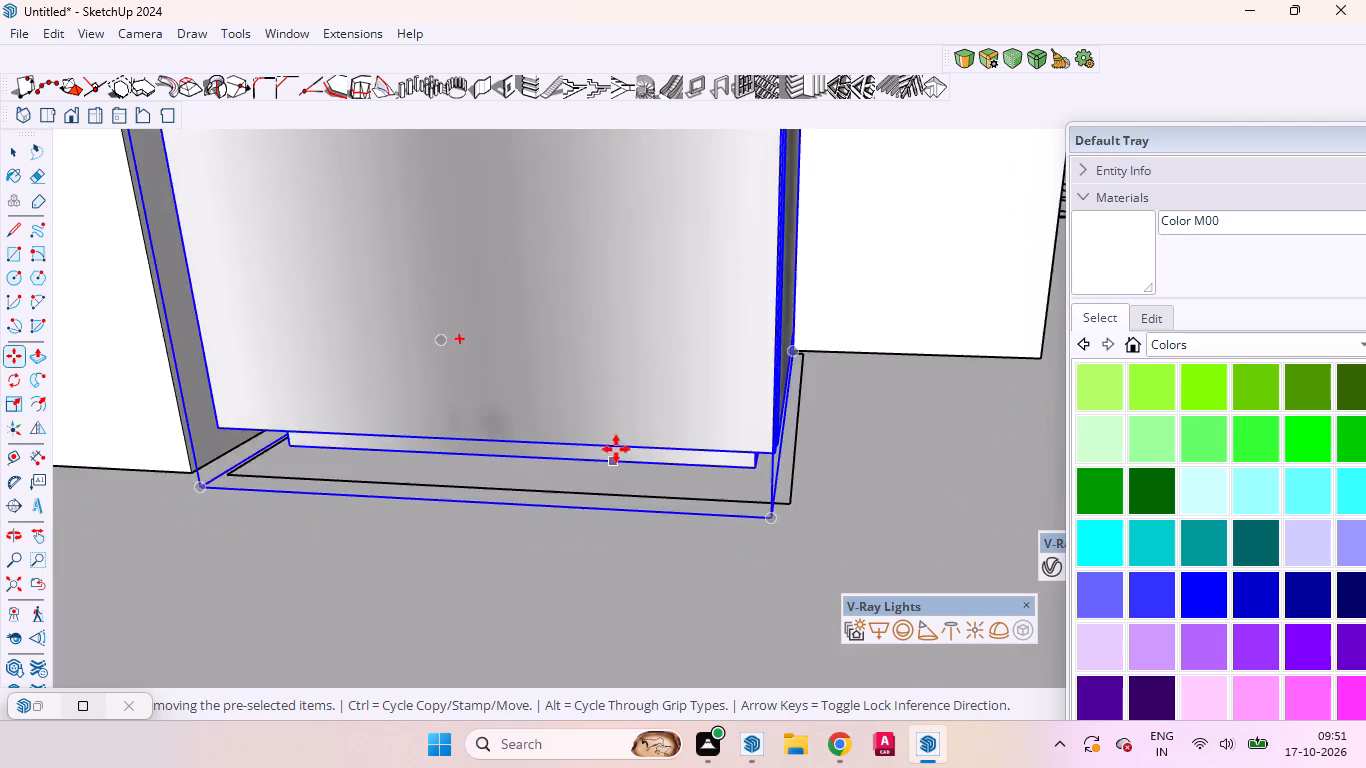
scroll(622, 449, up, 2)
scroll(631, 449, down, 5)
click(34, 583)
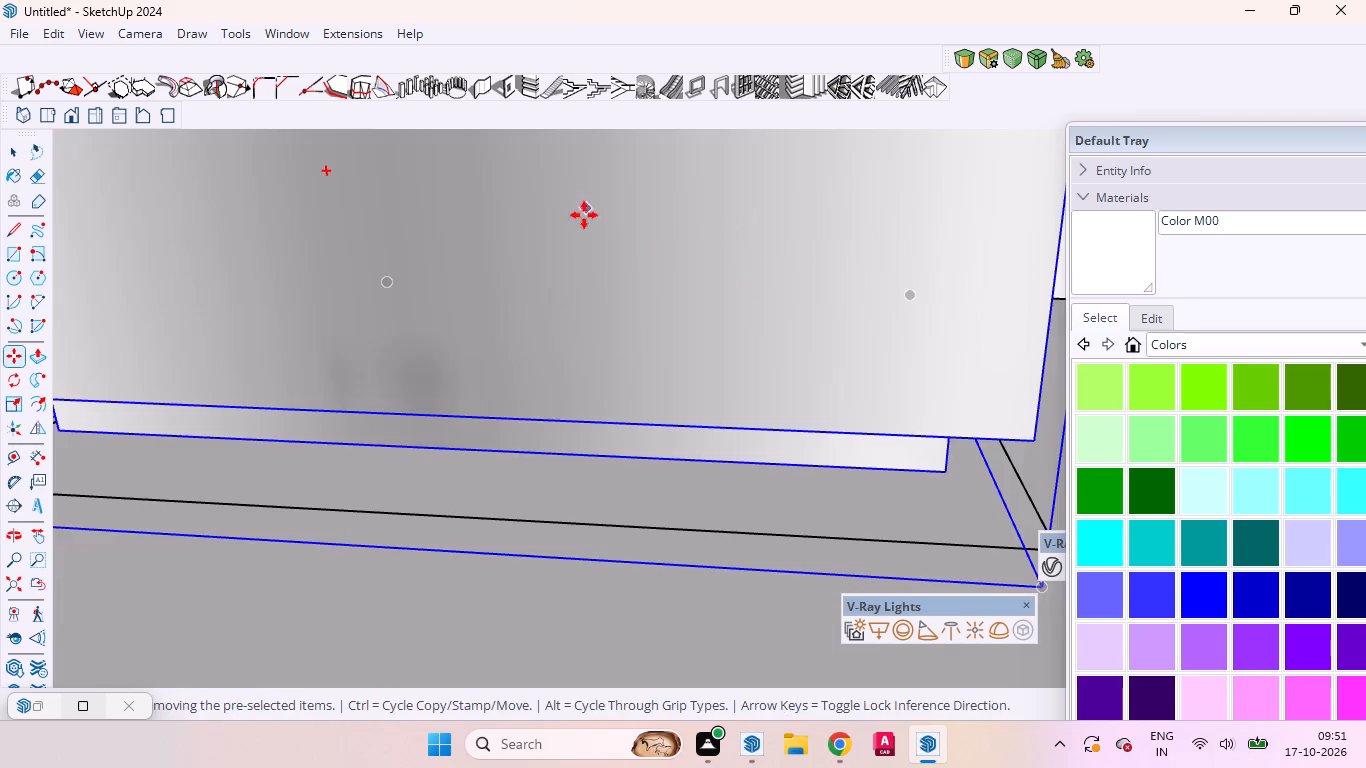
middle_drag(613, 230, 1170, 497)
scroll(885, 278, down, 20)
scroll(814, 274, up, 1)
scroll(814, 279, down, 9)
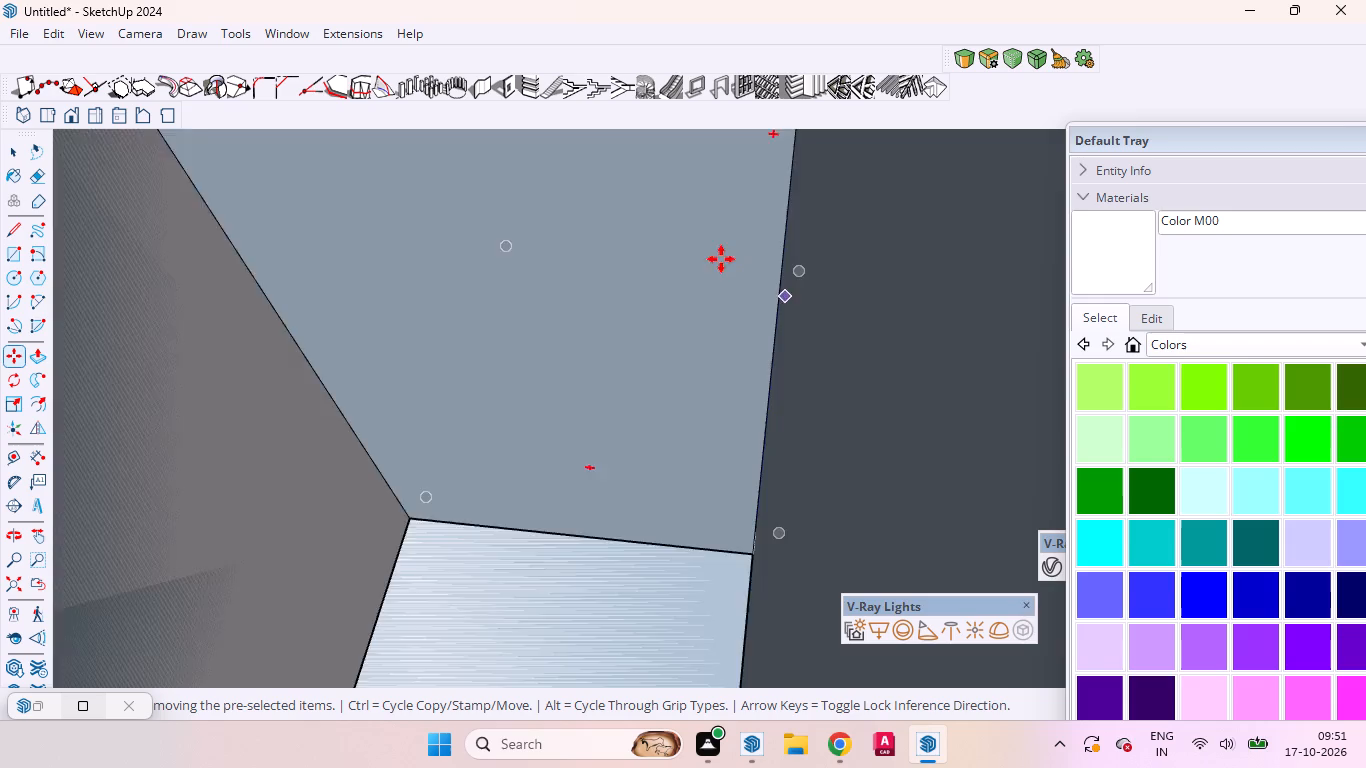
scroll(721, 259, down, 17)
scroll(721, 254, up, 1)
scroll(718, 256, down, 1)
scroll(714, 262, up, 1)
scroll(712, 265, down, 3)
scroll(705, 284, up, 1)
scroll(704, 287, down, 3)
scroll(783, 258, up, 1)
scroll(783, 258, down, 9)
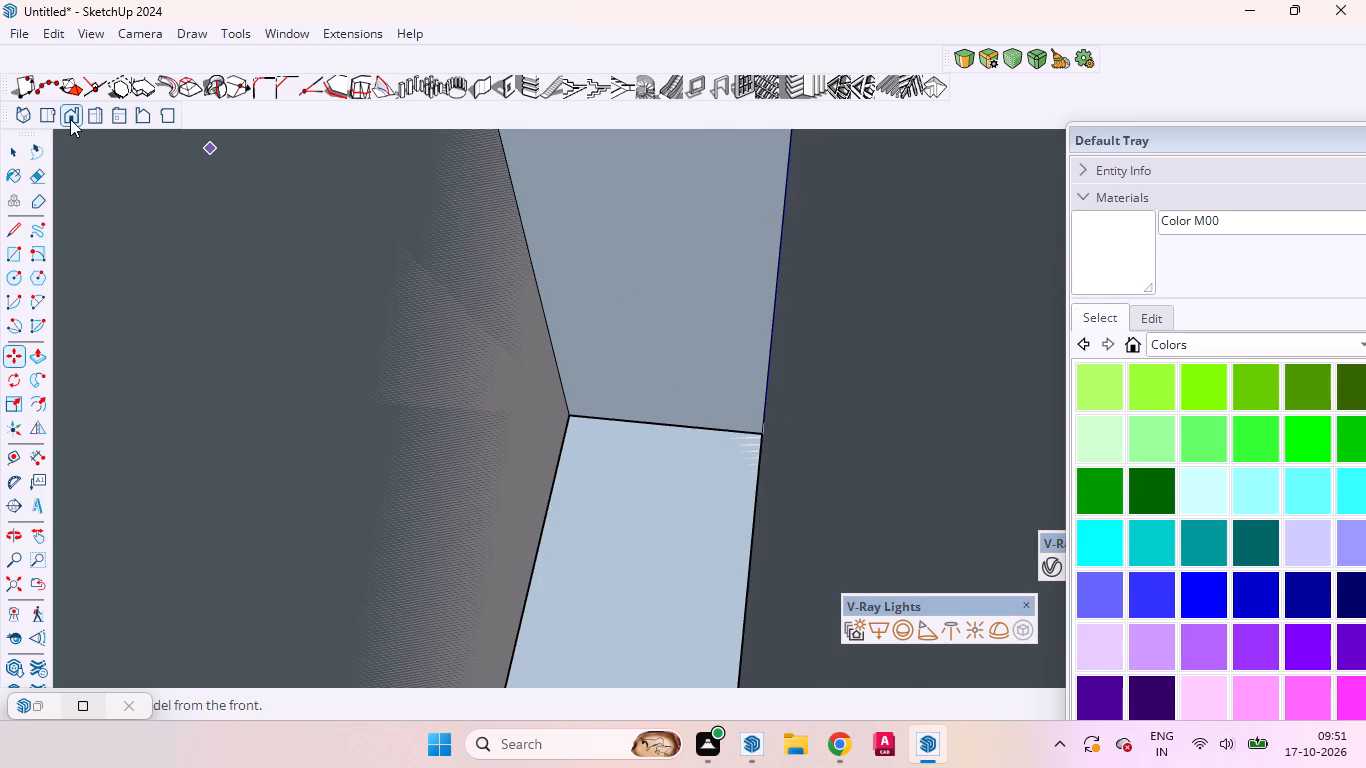
Check the fridge's placement in the kitchen from the top view and from above, and clear the selection.
click(52, 113)
scroll(442, 183, down, 8)
scroll(628, 239, up, 2)
scroll(628, 242, down, 9)
scroll(596, 227, up, 1)
scroll(596, 227, down, 5)
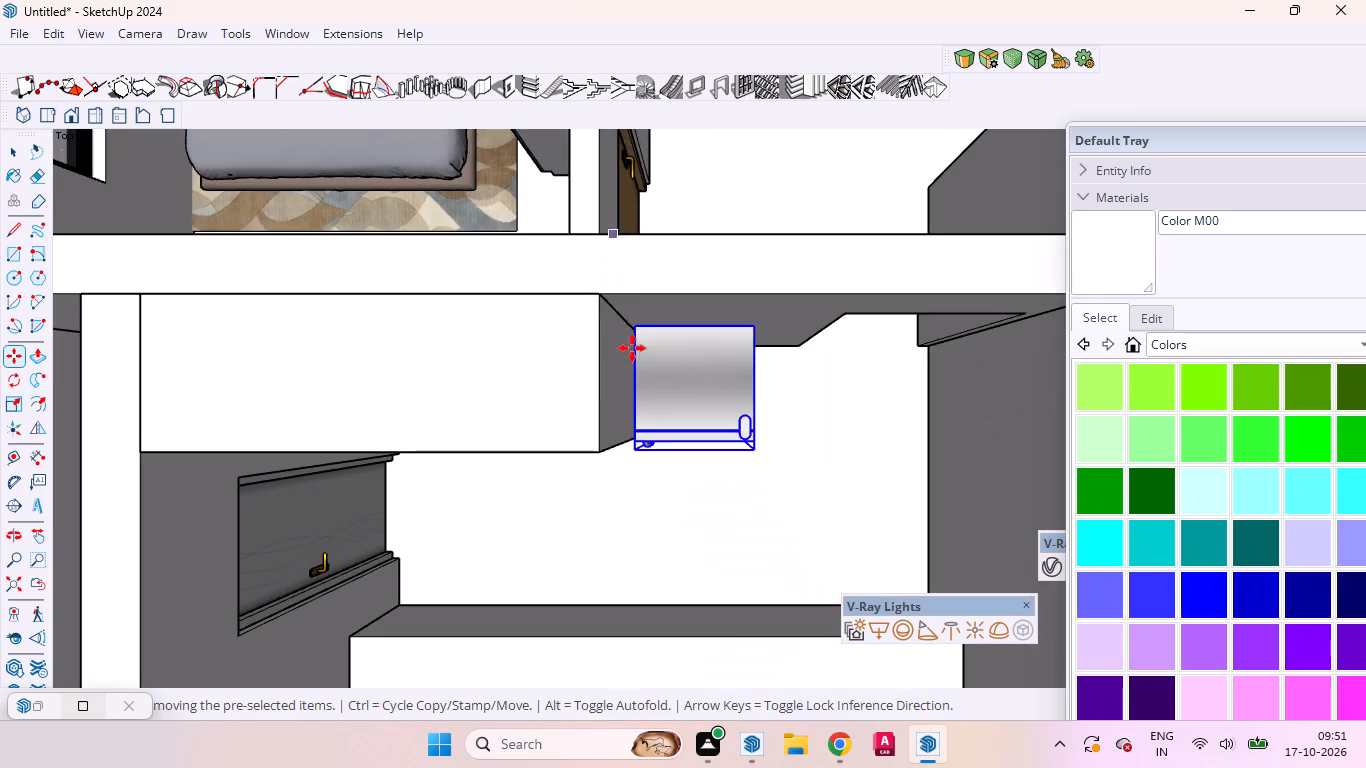
middle_drag(628, 420, 638, 203)
scroll(676, 249, down, 5)
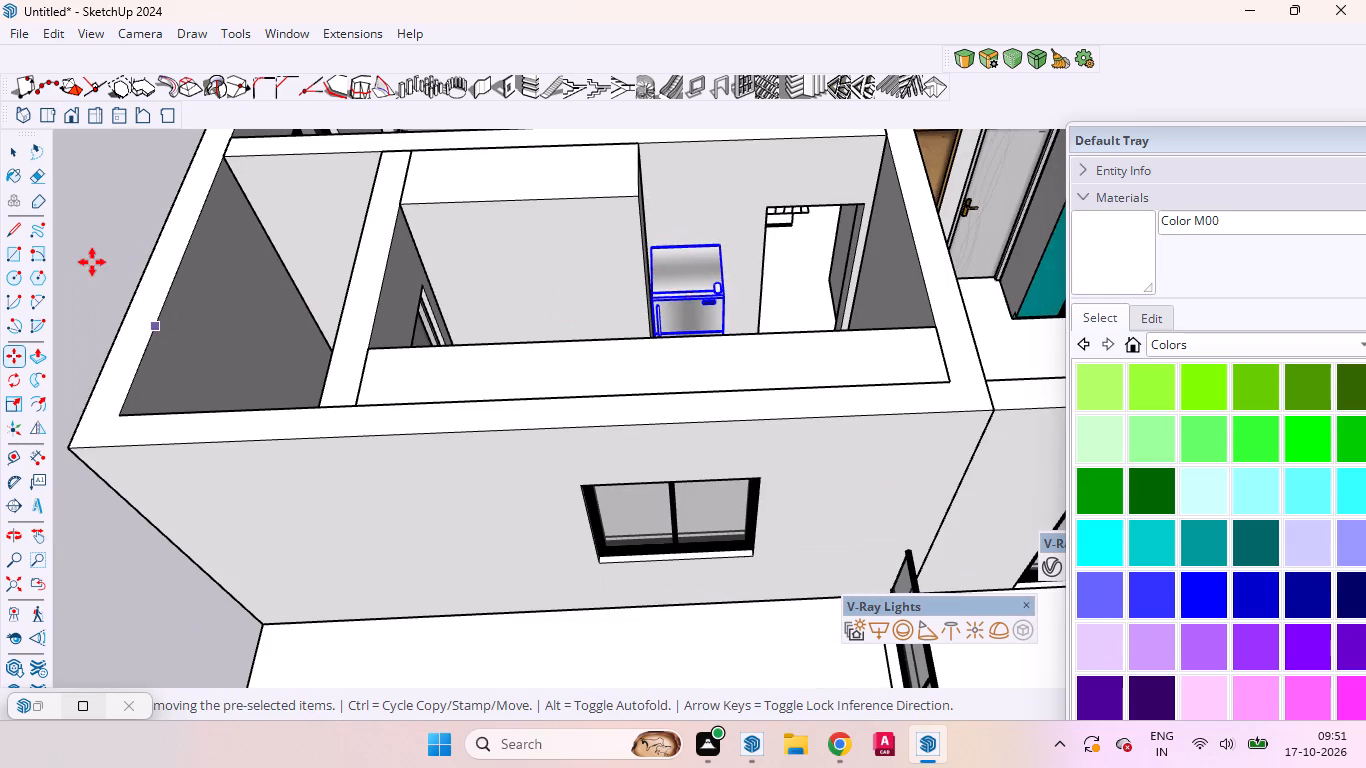
key(space)
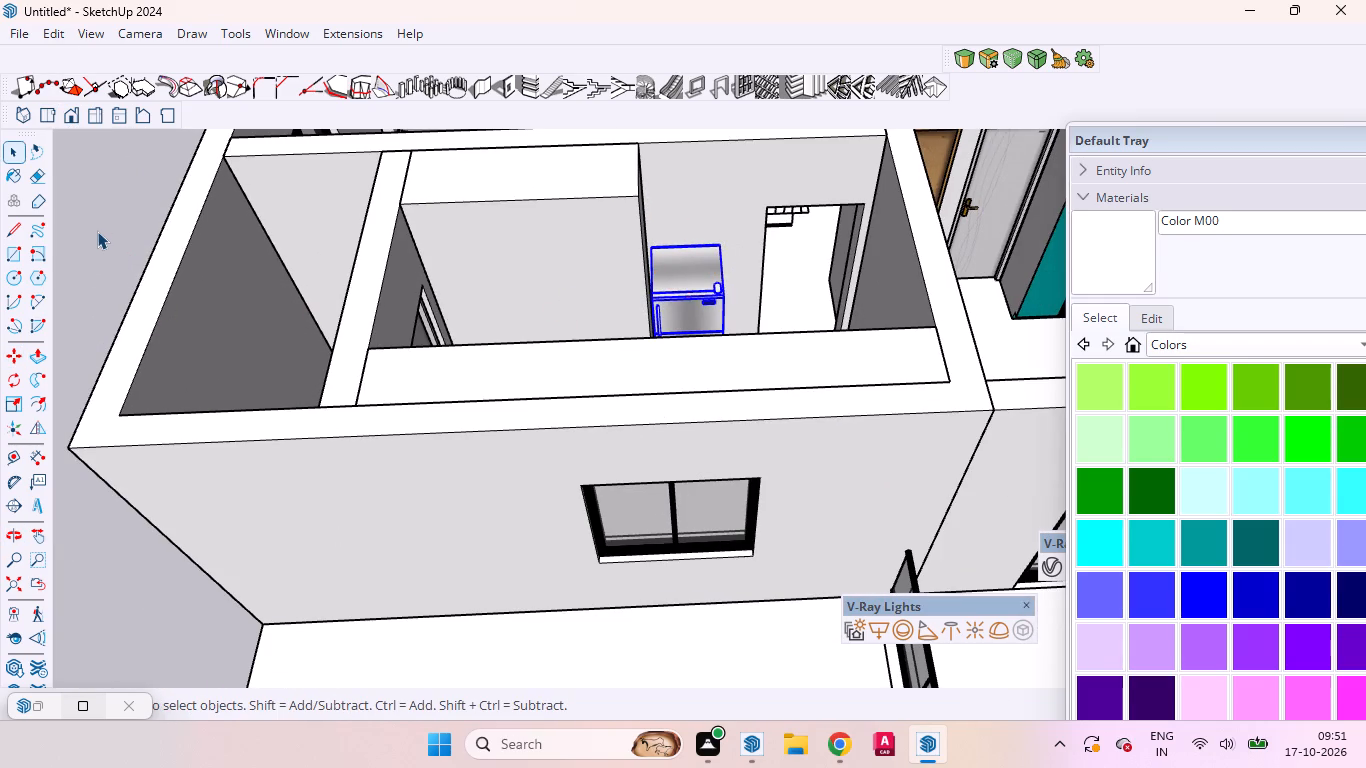
click(90, 226)
Open the full-height kitchen unit for editing and draw a line across its side face just above the fridge top.
scroll(688, 271, up, 5)
middle_drag(697, 263, 545, 266)
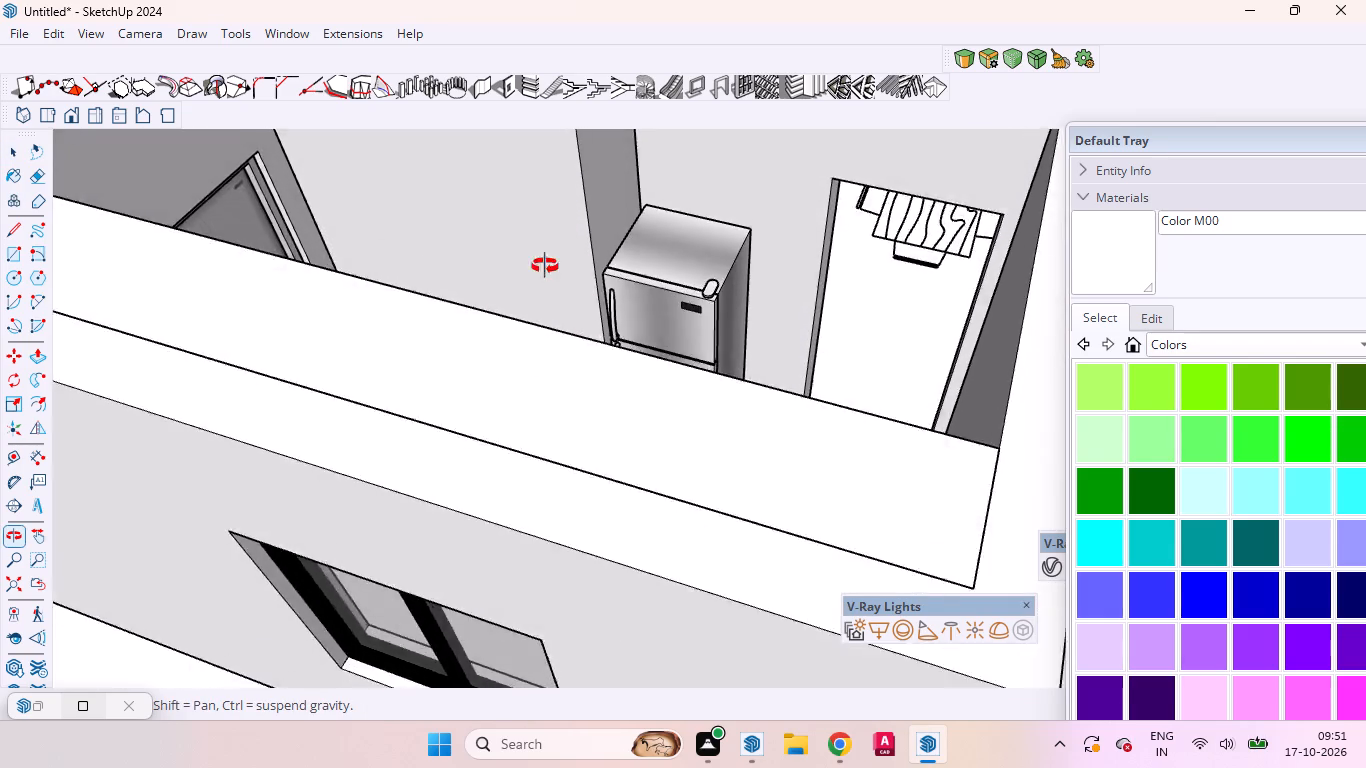
middle_drag(545, 266, 510, 320)
scroll(716, 315, down, 6)
scroll(684, 233, up, 9)
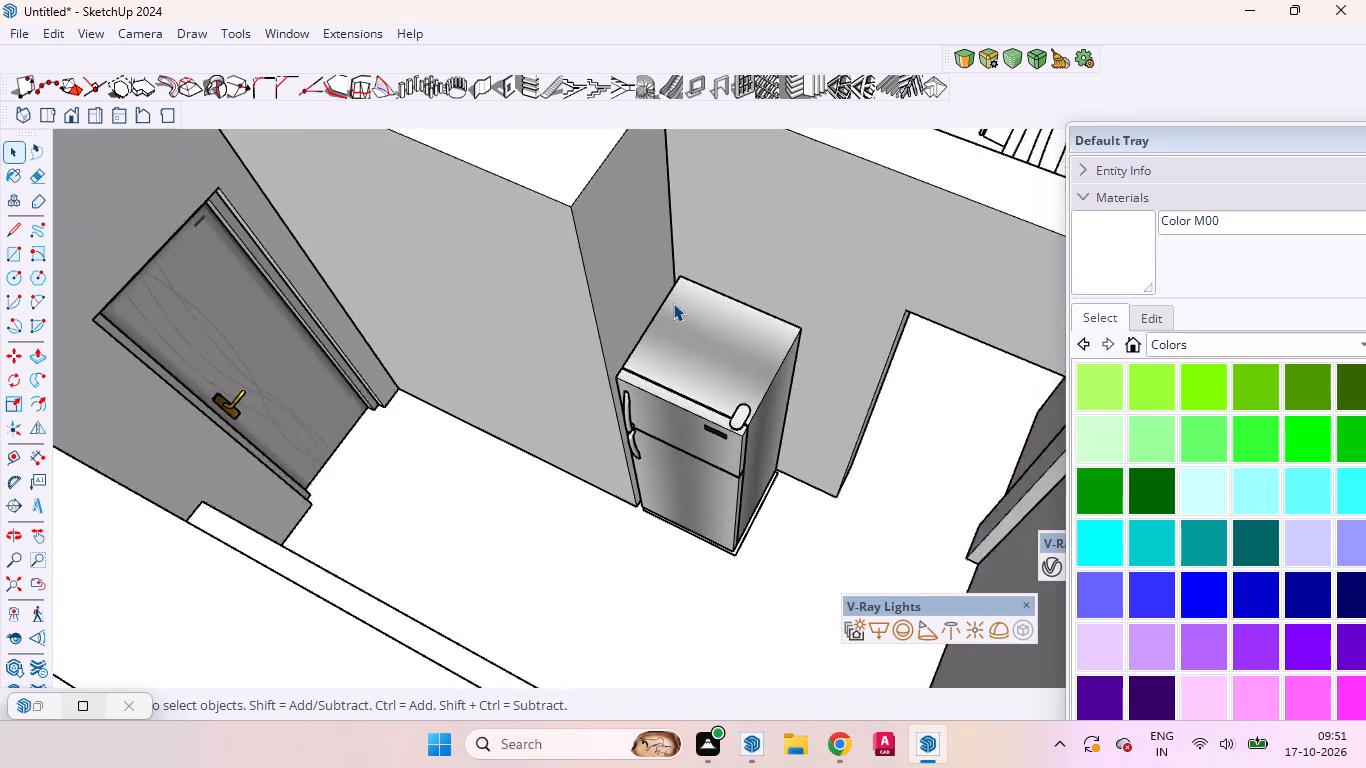
middle_drag(647, 289, 717, 279)
scroll(717, 279, up, 1)
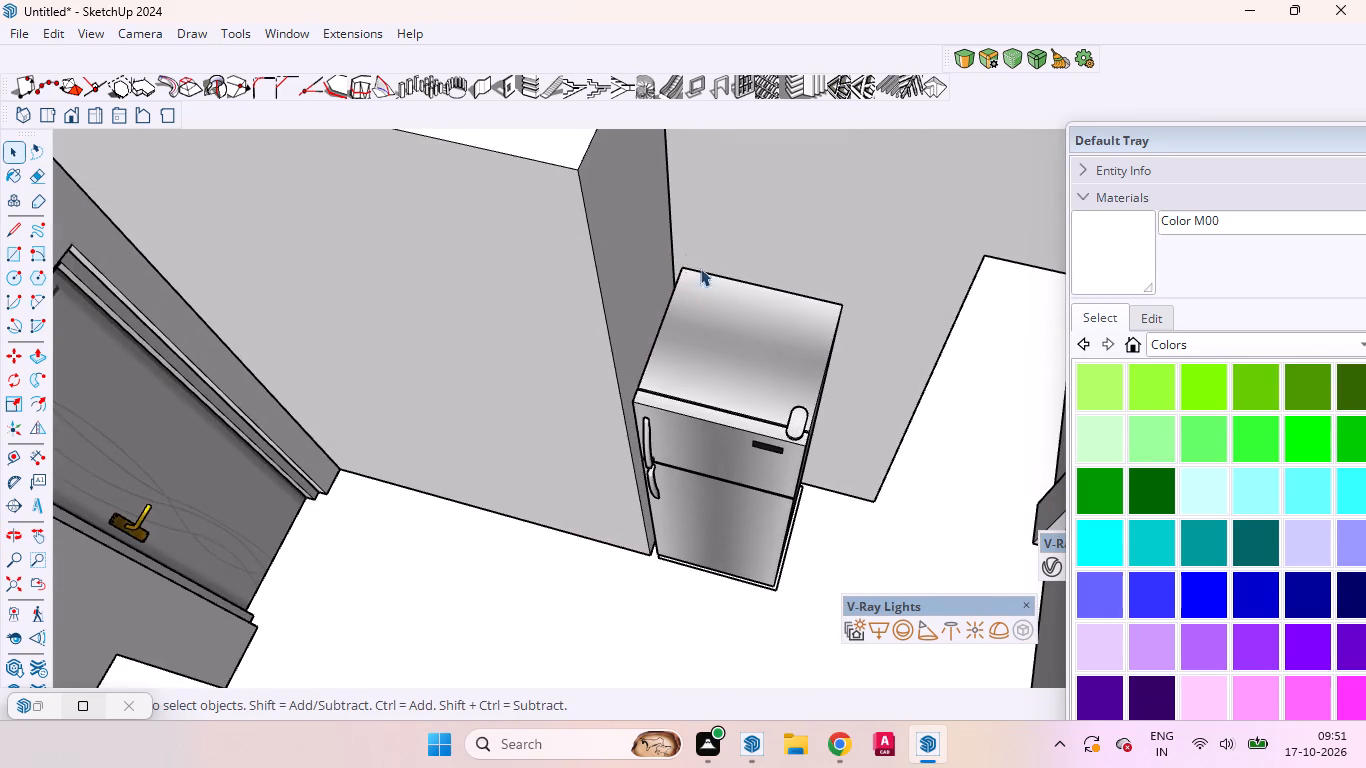
scroll(678, 249, up, 7)
middle_drag(659, 261, 603, 241)
triple_click(565, 244)
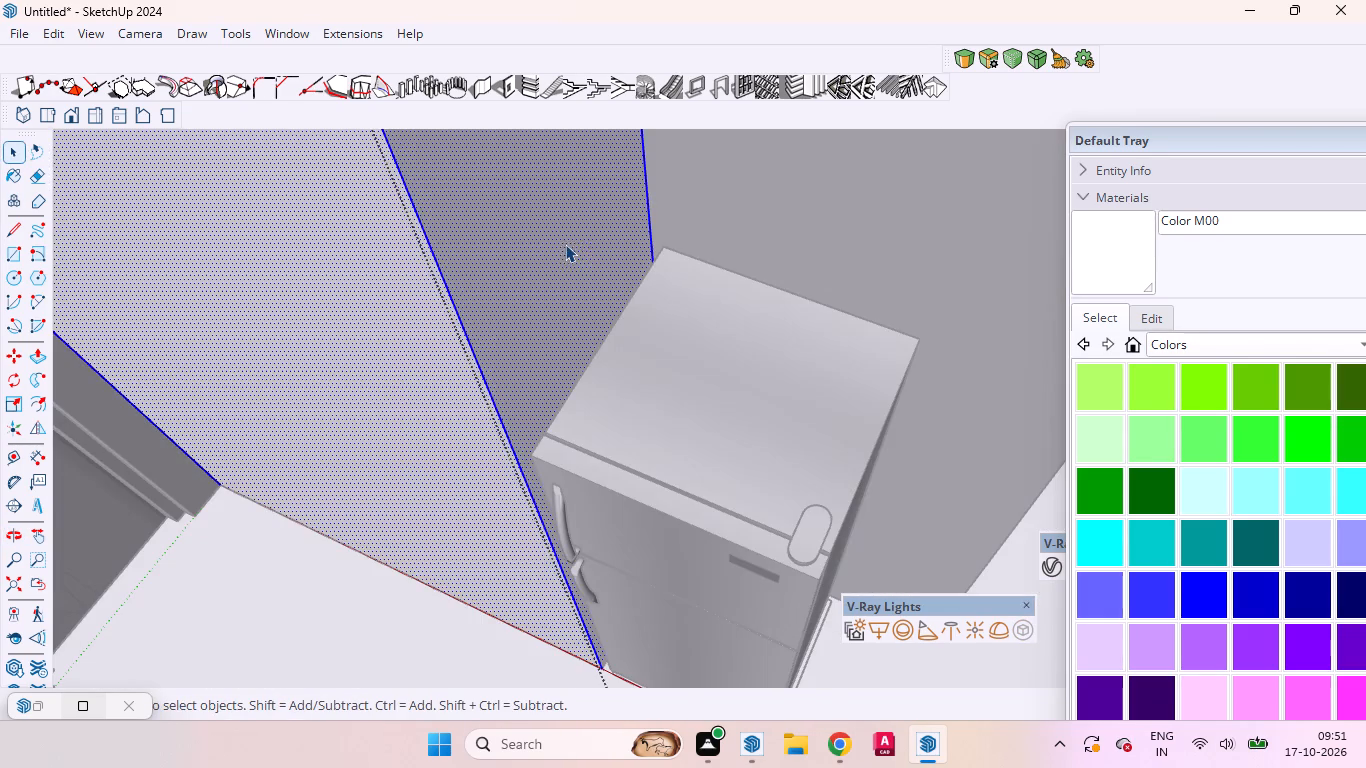
click(574, 243)
middle_drag(667, 281, 659, 208)
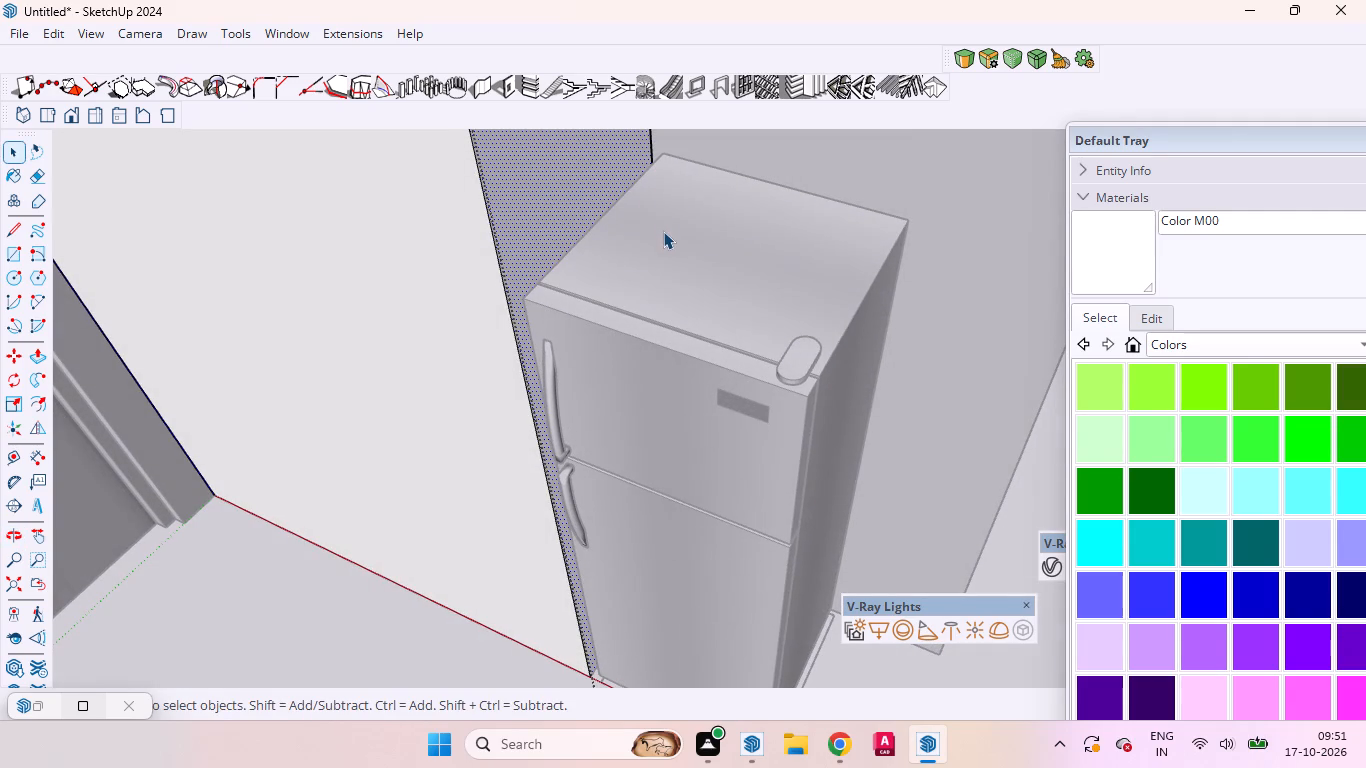
key(l)
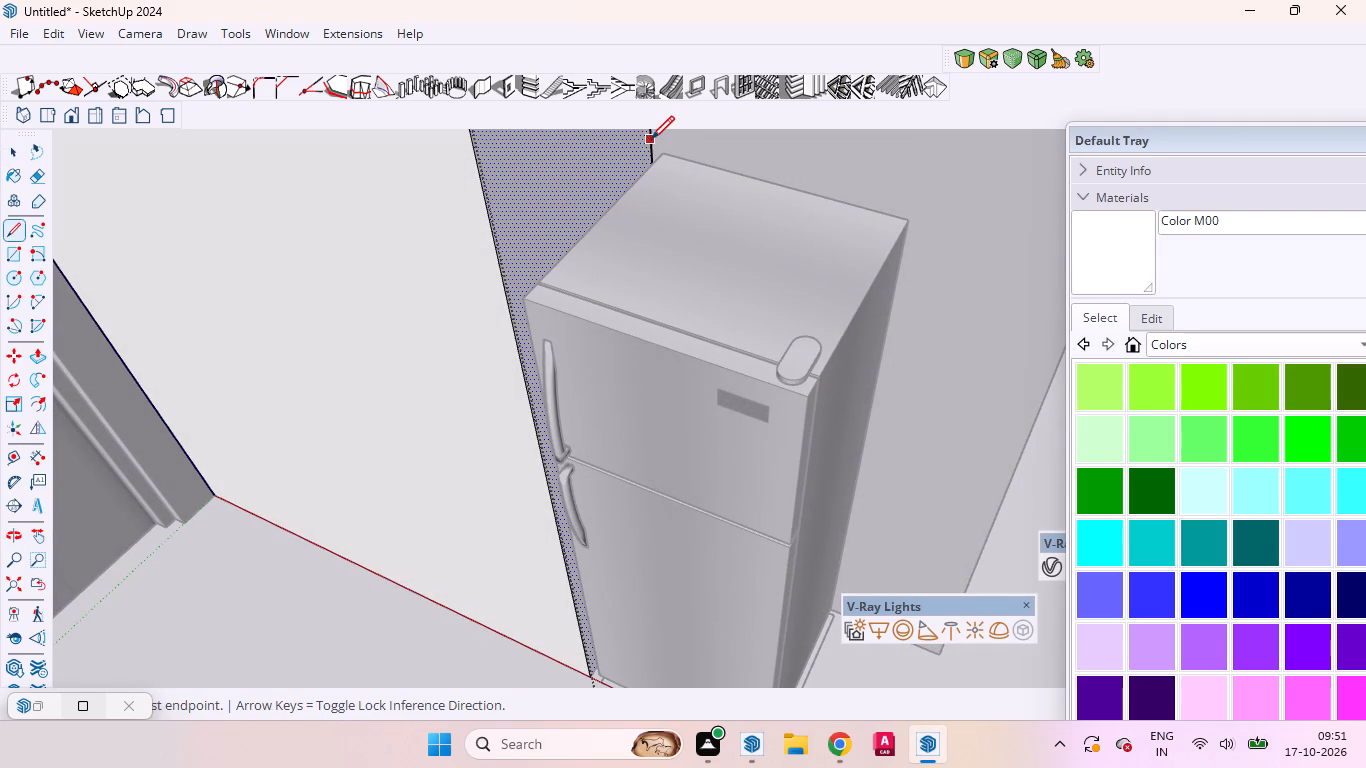
click(651, 142)
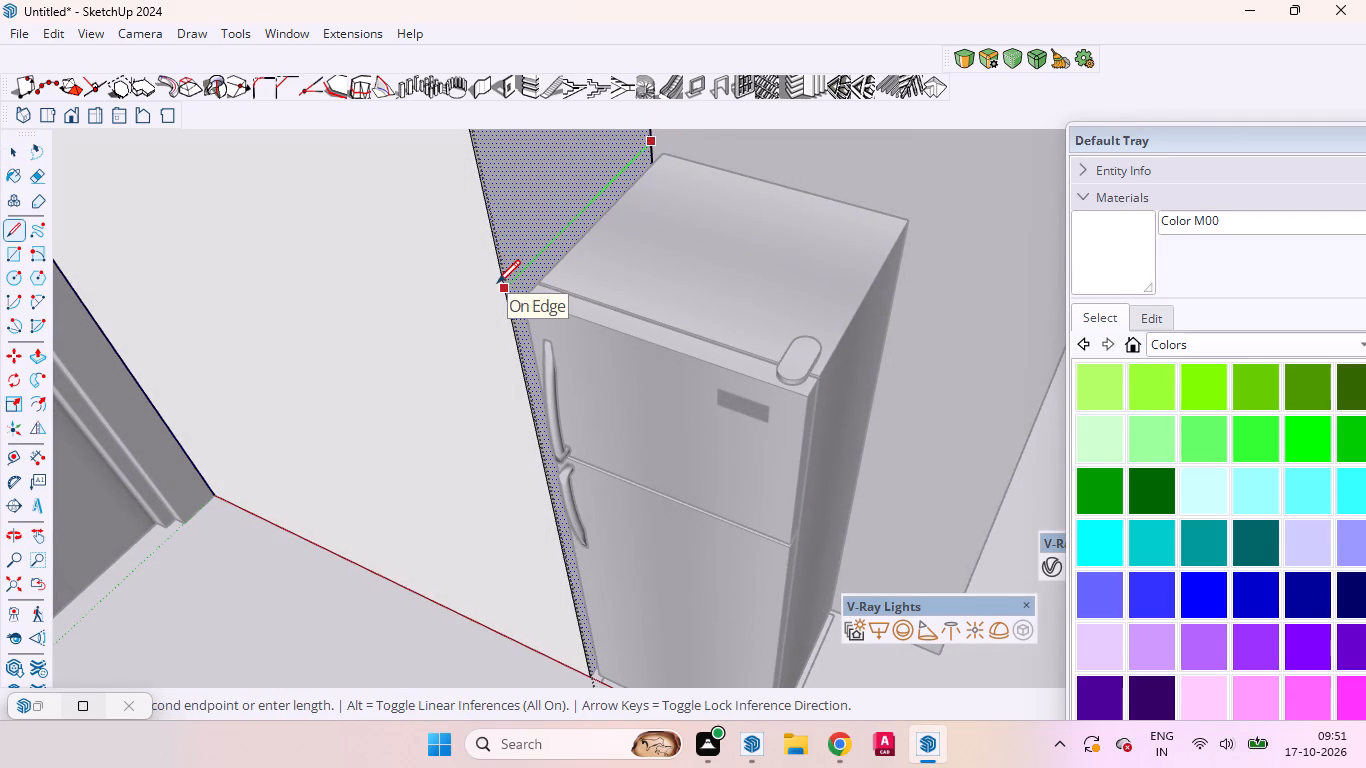
click(497, 283)
Push/Pull the upper part of the unit's side face out over the fridge to the fridge's far side.
key(p)
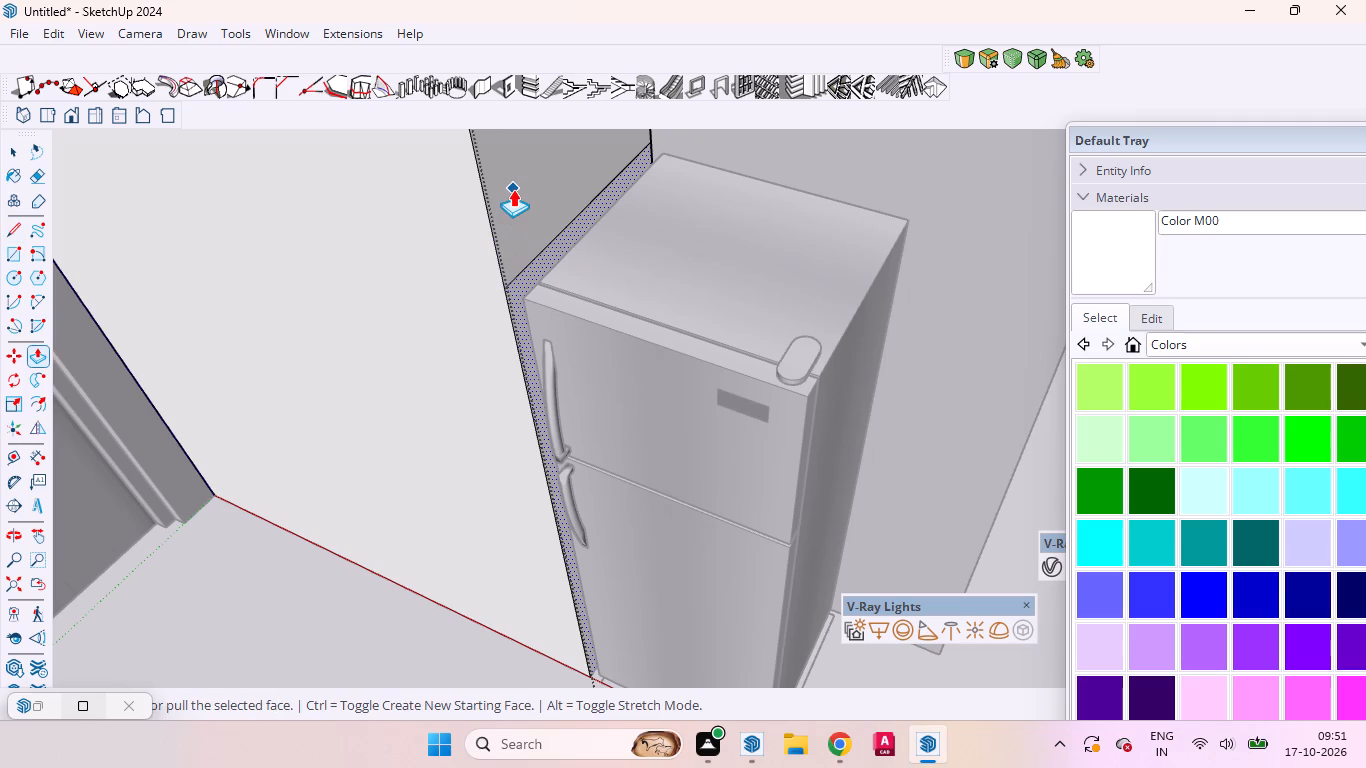
key(space)
click(513, 190)
key(p)
click(515, 190)
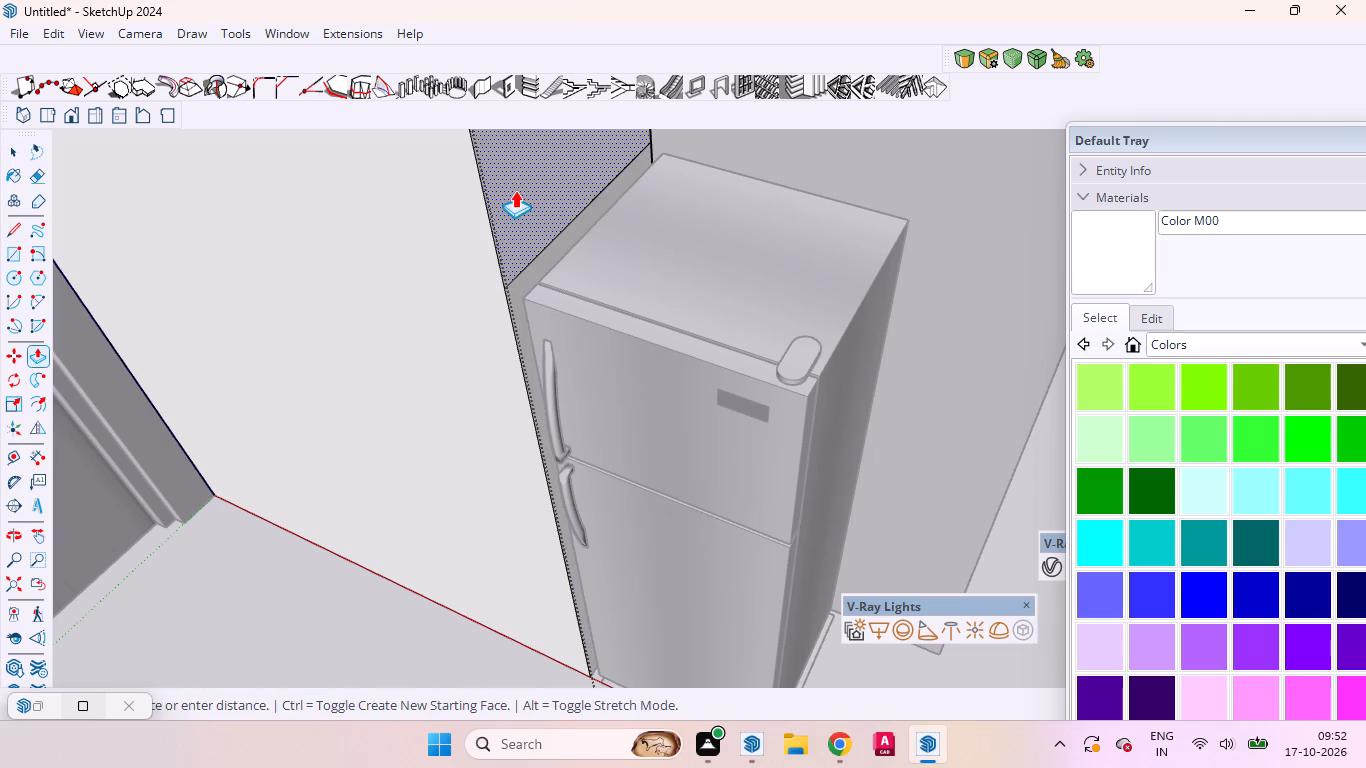
scroll(638, 220, down, 6)
scroll(638, 220, up, 2)
scroll(685, 245, down, 3)
middle_drag(787, 269, 783, 238)
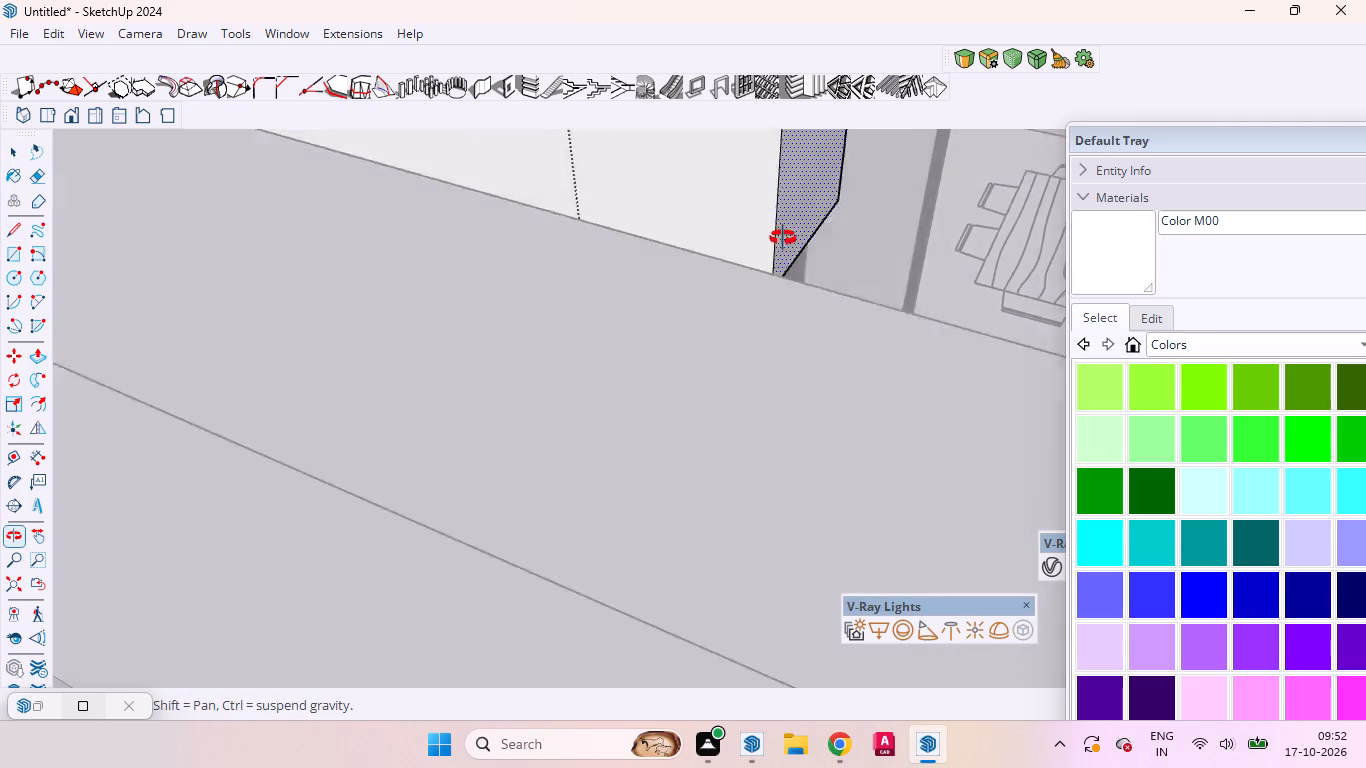
middle_drag(783, 238, 871, 313)
scroll(871, 313, up, 1)
scroll(836, 332, down, 5)
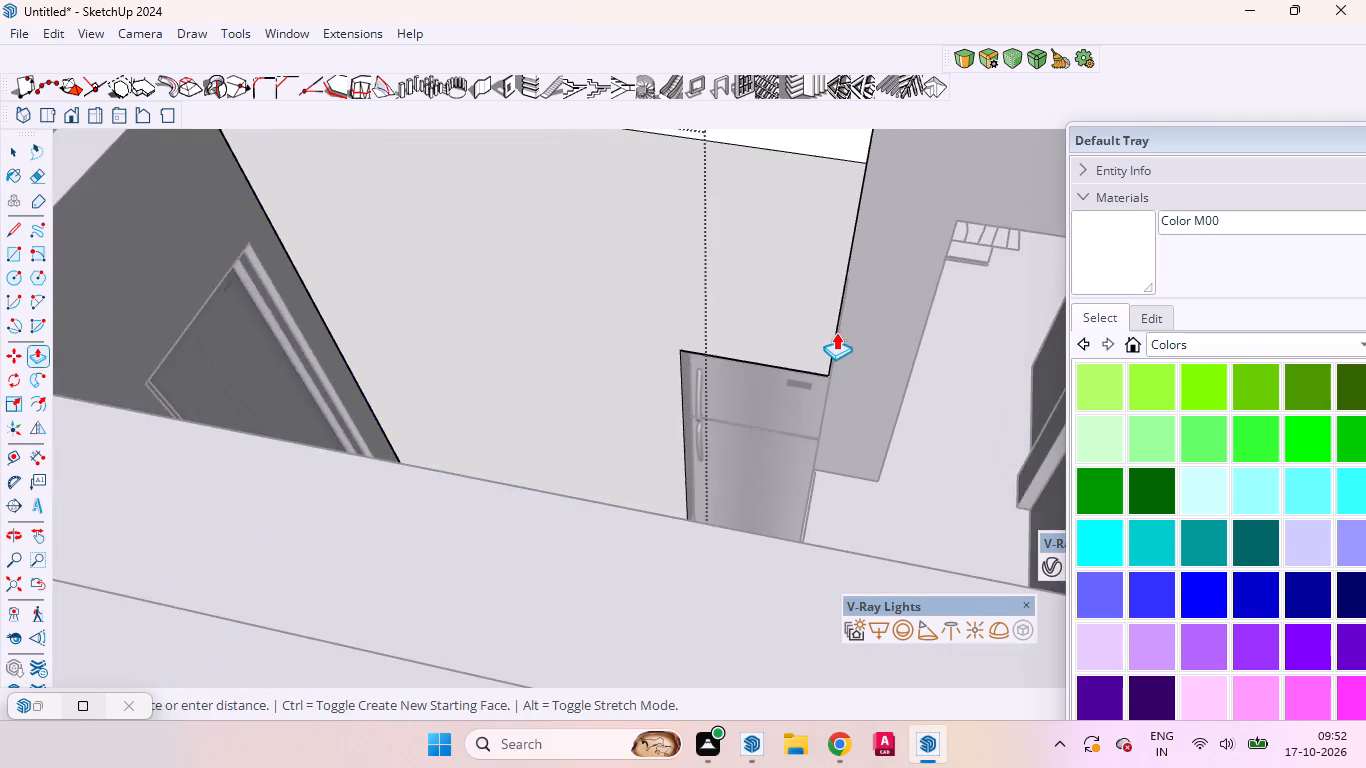
scroll(836, 332, down, 2)
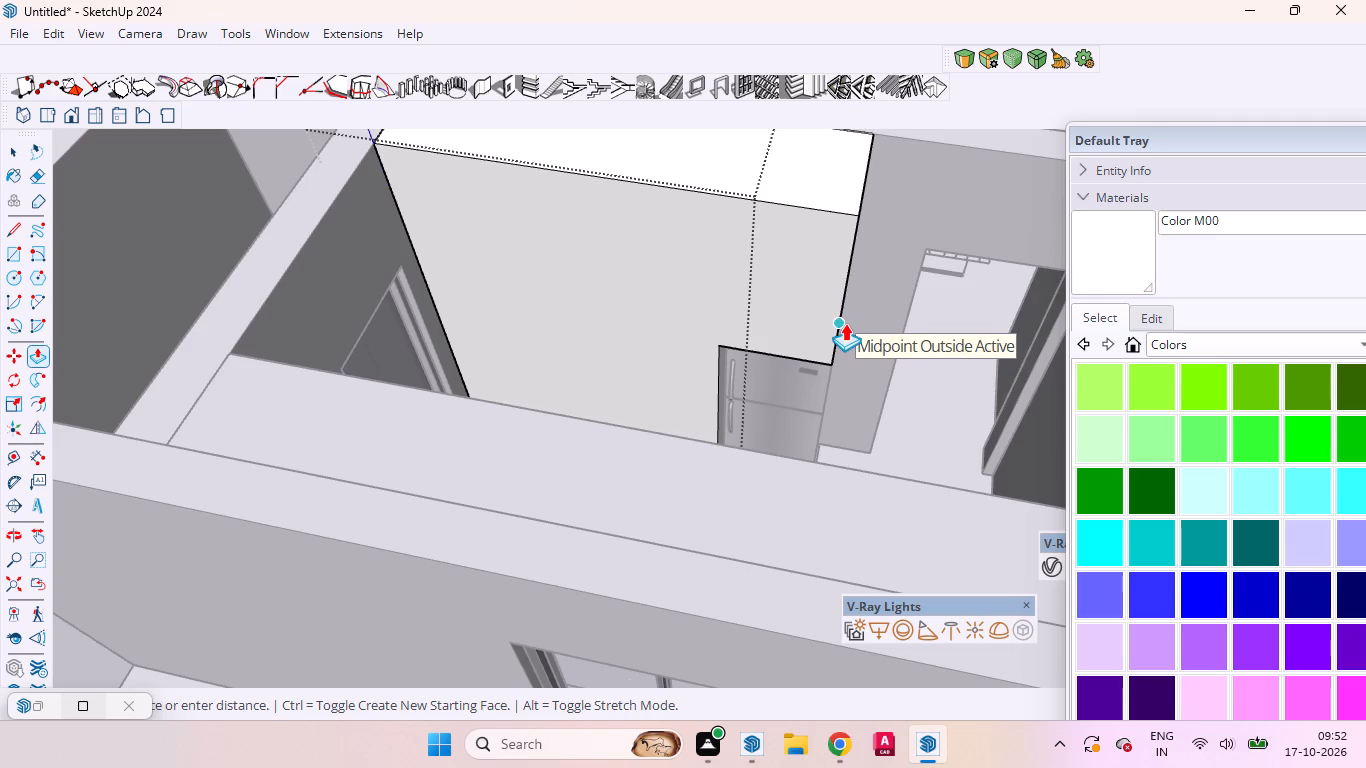
click(845, 323)
click(280, 193)
key(space)
scroll(626, 250, down, 5)
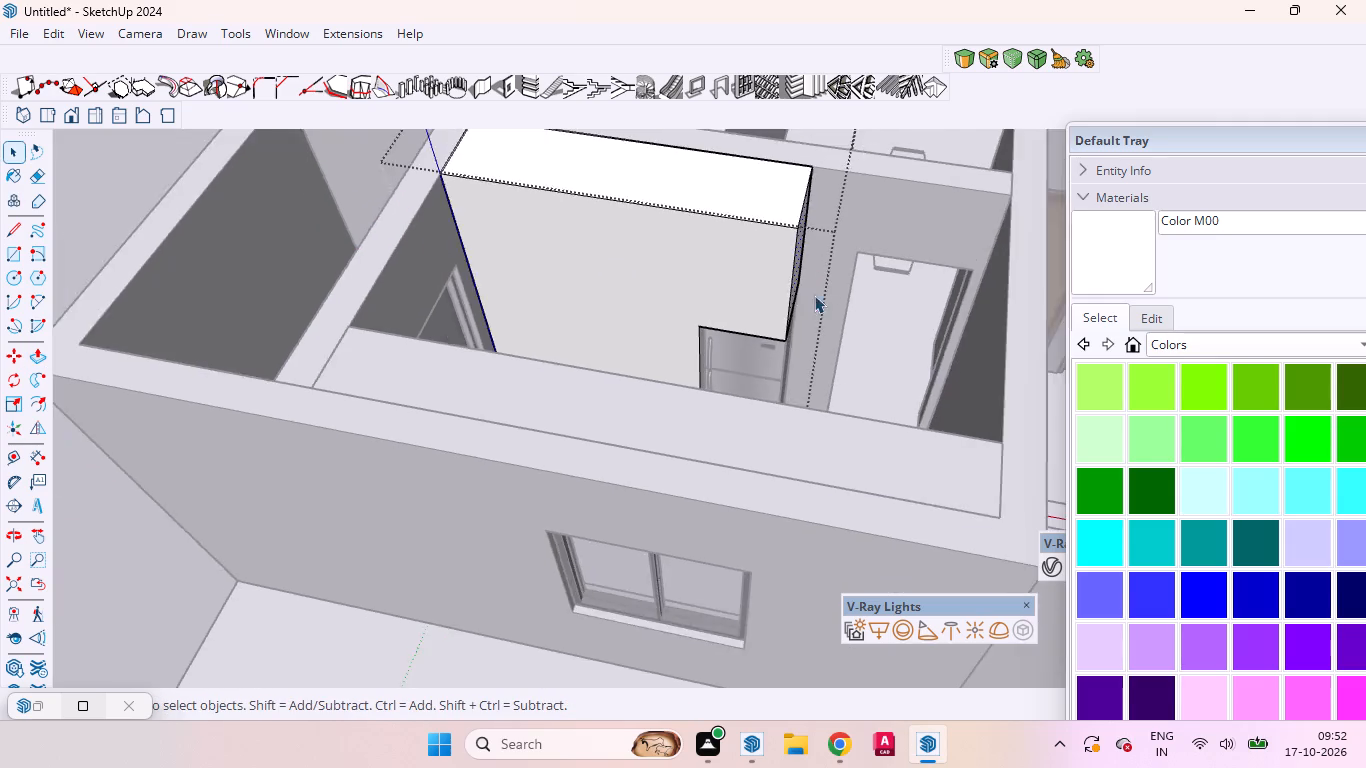
Push/Pull the underside of the unit's extension upward so it clears the hinge on top of the fridge.
scroll(808, 322, up, 14)
scroll(768, 312, down, 2)
scroll(768, 312, up, 8)
middle_drag(767, 285, 646, 107)
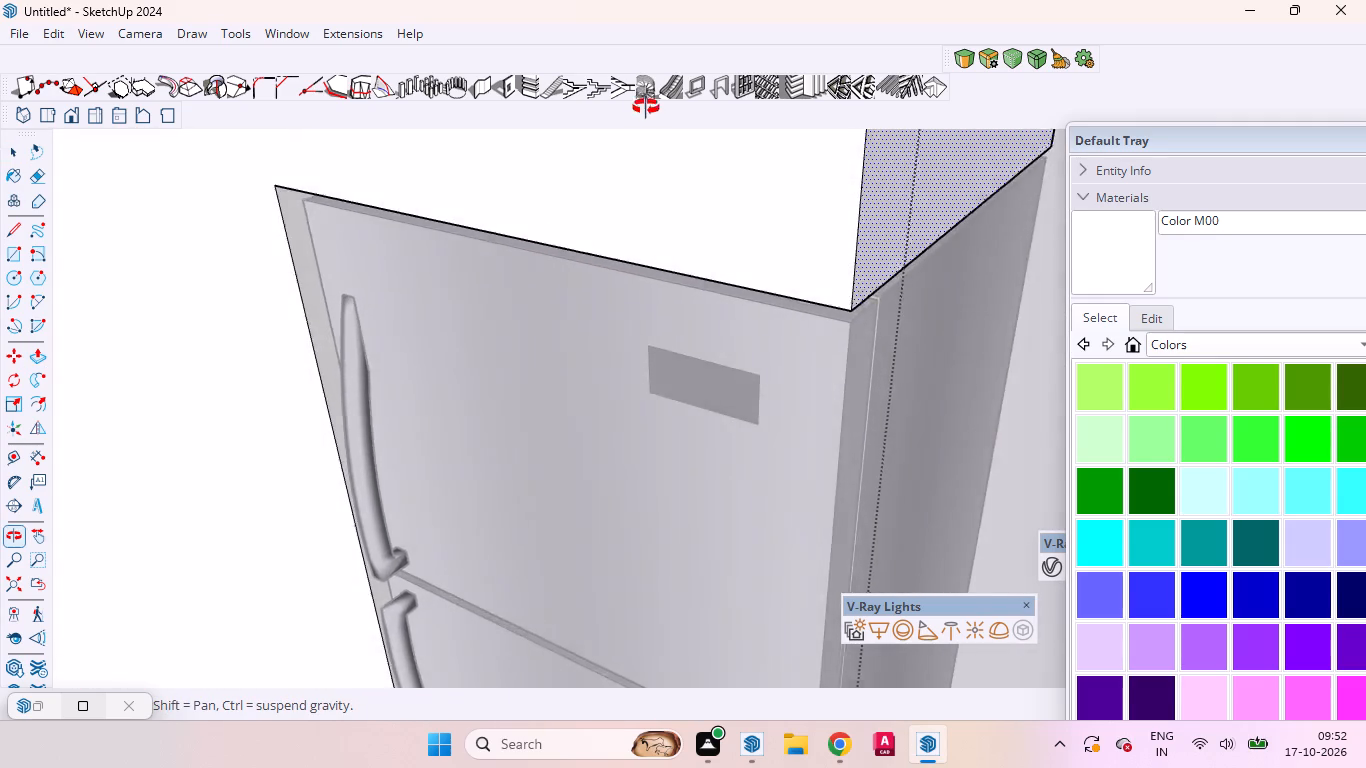
middle_drag(646, 107, 650, 0)
scroll(845, 373, up, 4)
scroll(845, 367, down, 3)
scroll(843, 364, up, 14)
scroll(859, 350, down, 1)
scroll(859, 350, up, 1)
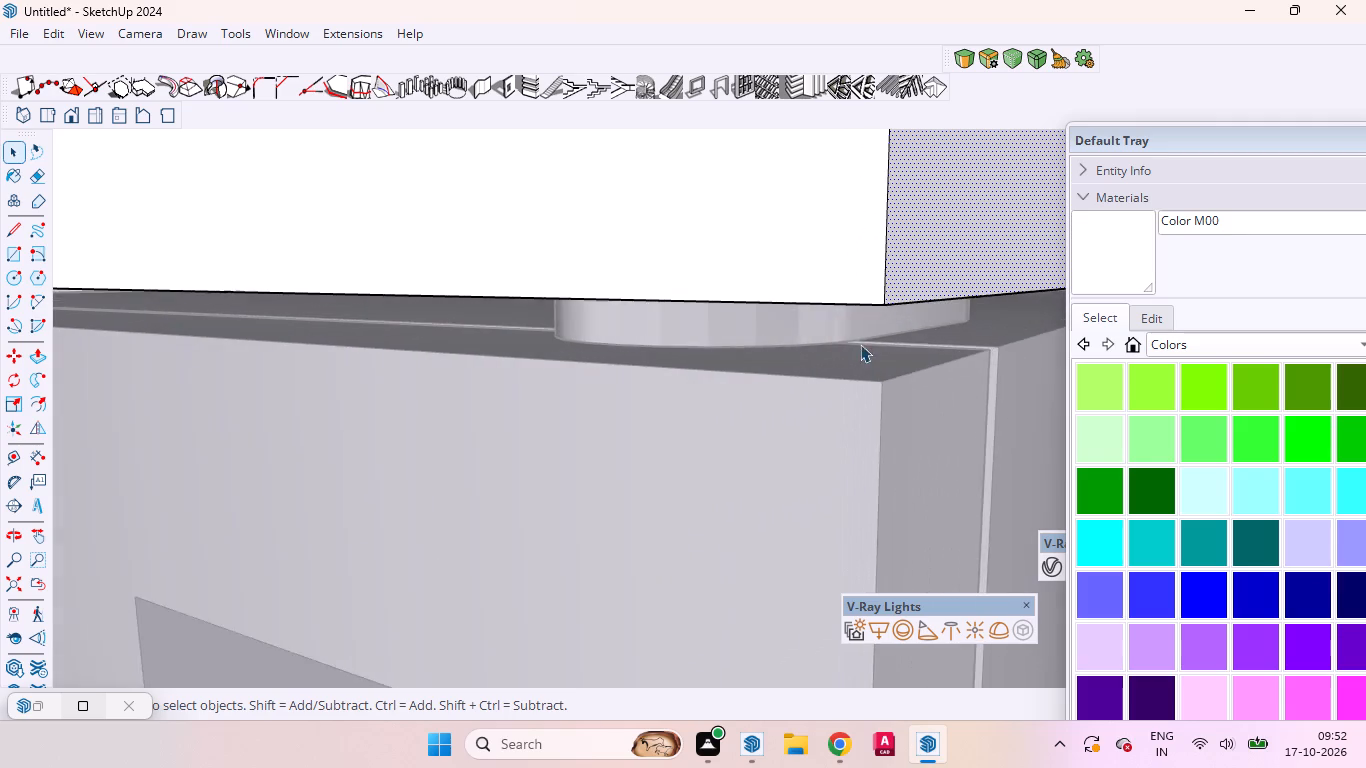
scroll(860, 344, up, 2)
middle_drag(857, 336, 861, 219)
scroll(879, 511, up, 4)
click(872, 410)
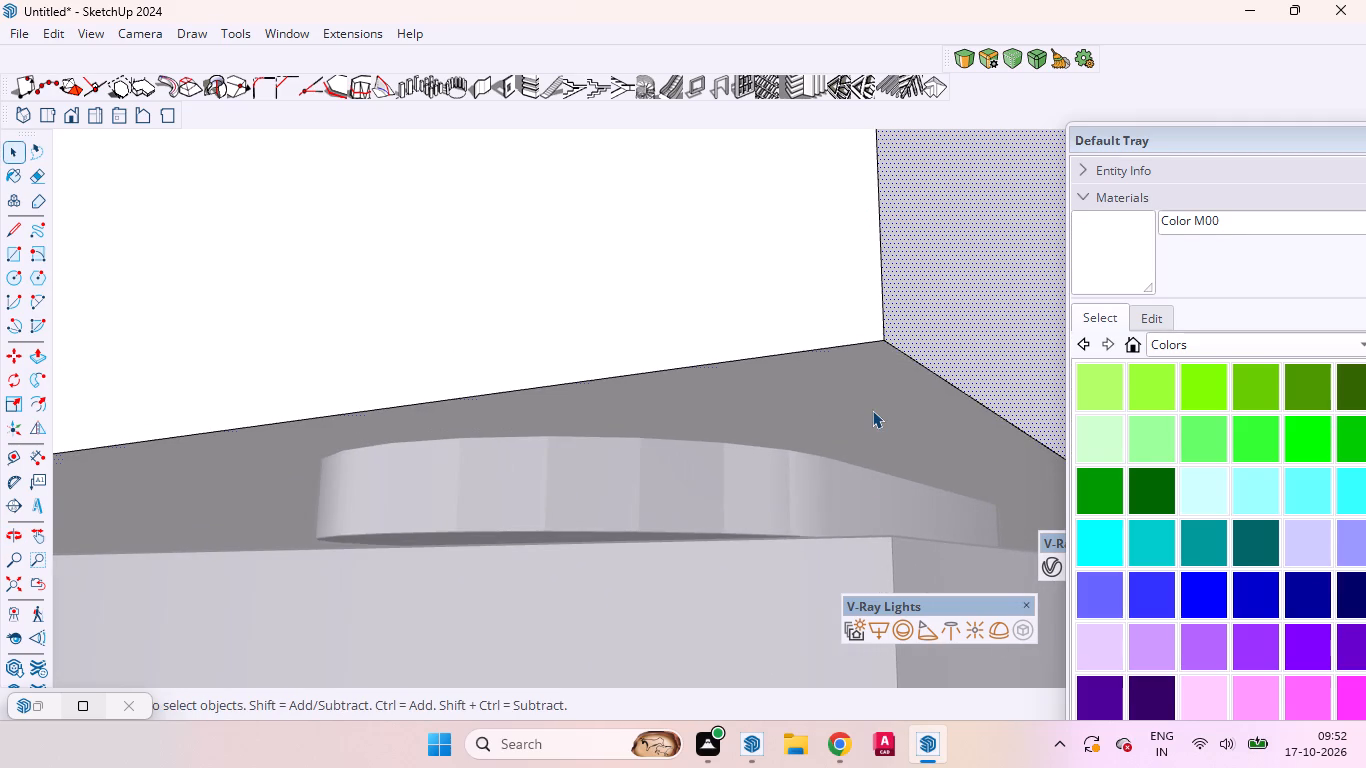
key(p)
click(872, 411)
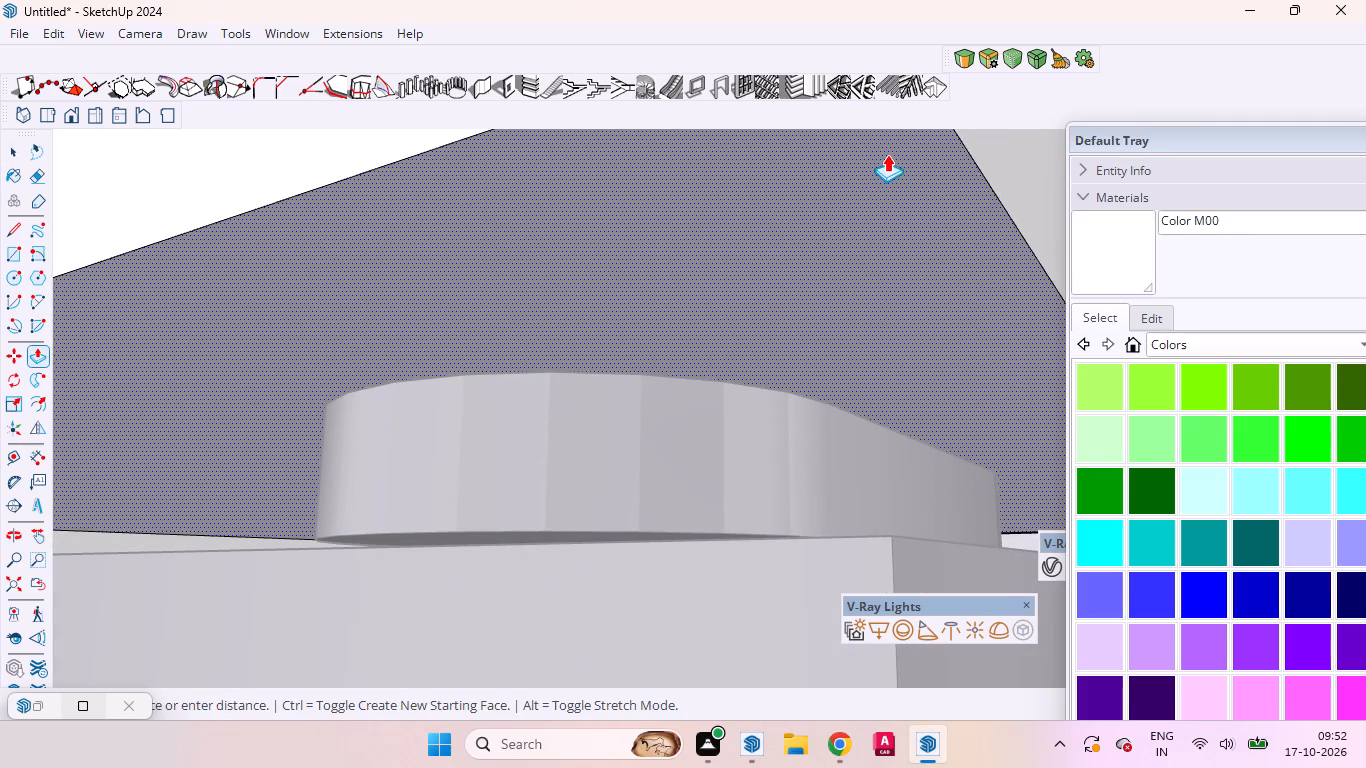
click(890, 129)
Raise the underside of the extension slightly more with Push/Pull to widen the gap above the fridge.
scroll(928, 409, down, 4)
scroll(931, 428, up, 1)
scroll(932, 431, down, 3)
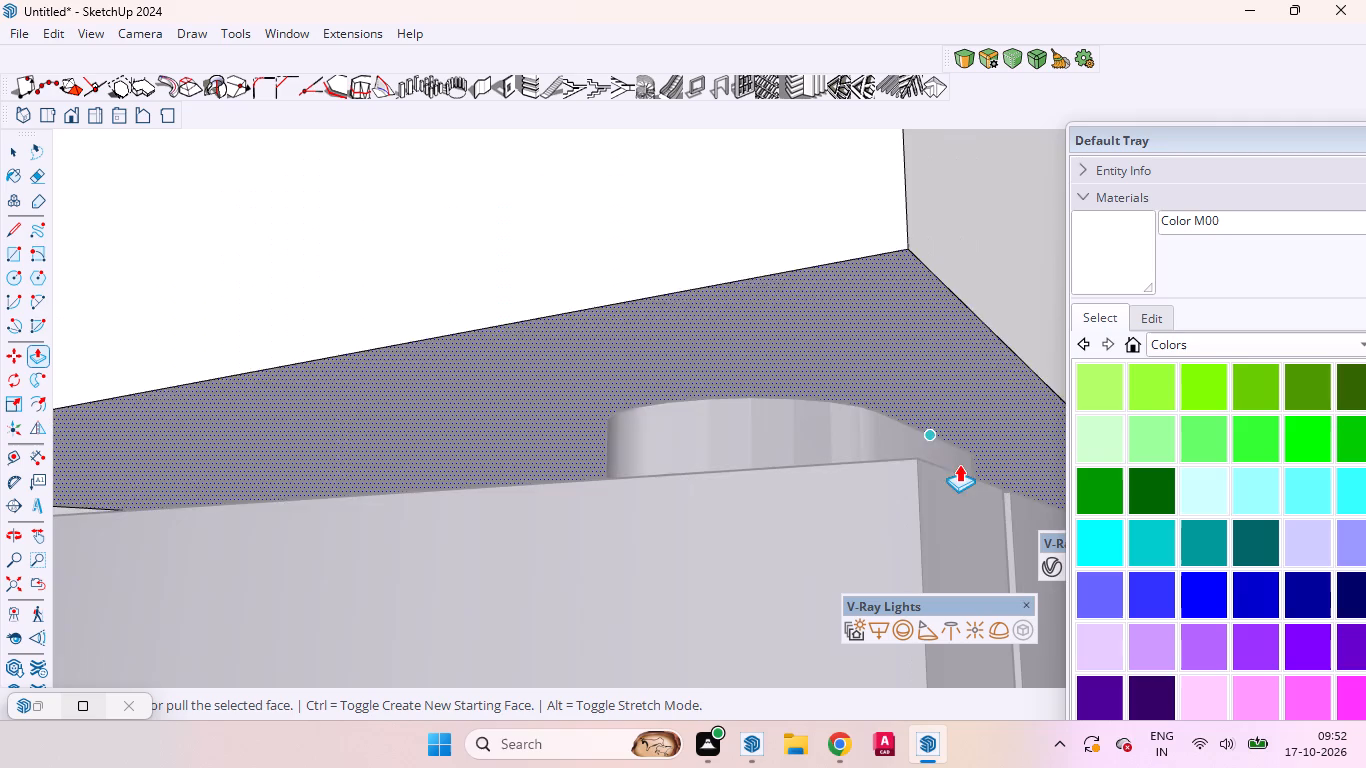
scroll(891, 435, down, 5)
middle_drag(746, 454, 878, 551)
scroll(878, 547, up, 1)
scroll(838, 503, down, 11)
scroll(707, 472, up, 7)
middle_drag(712, 488, 765, 453)
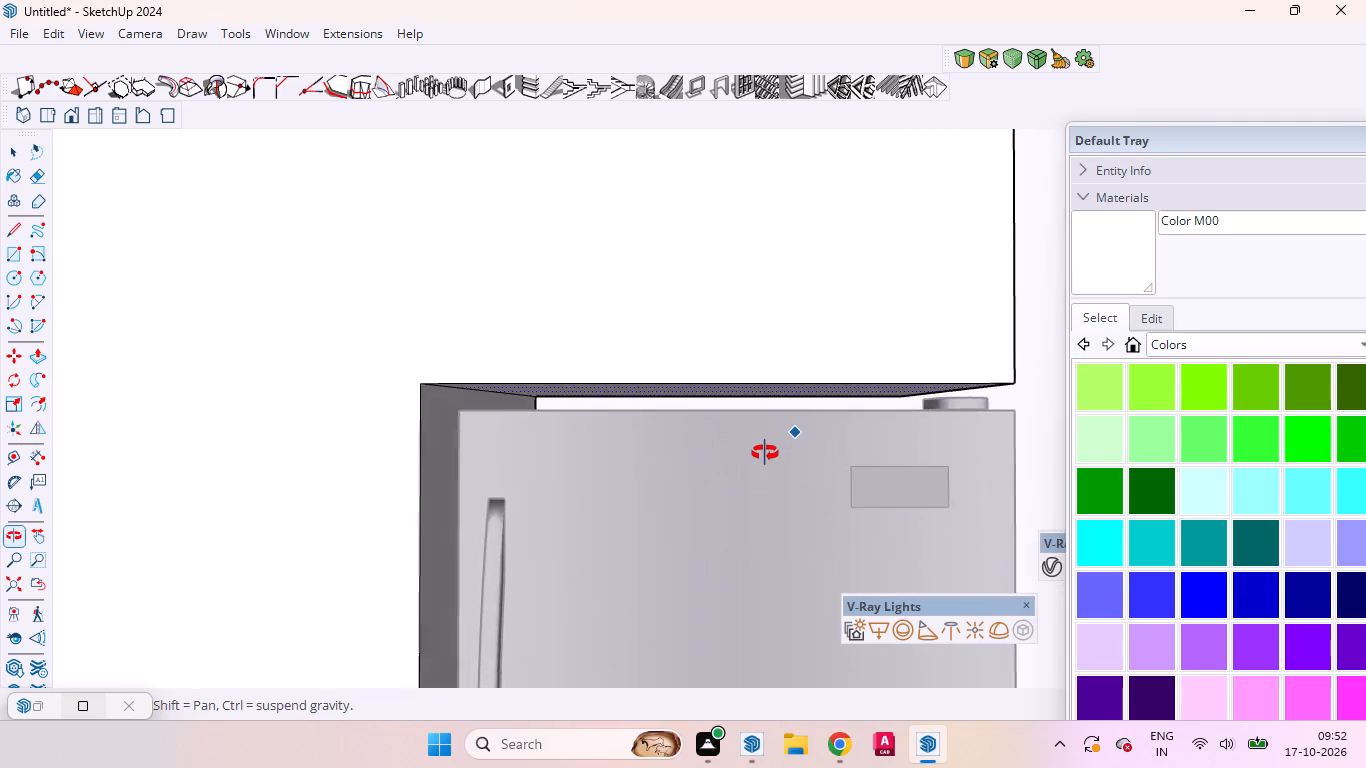
middle_drag(765, 453, 694, 424)
scroll(699, 408, up, 10)
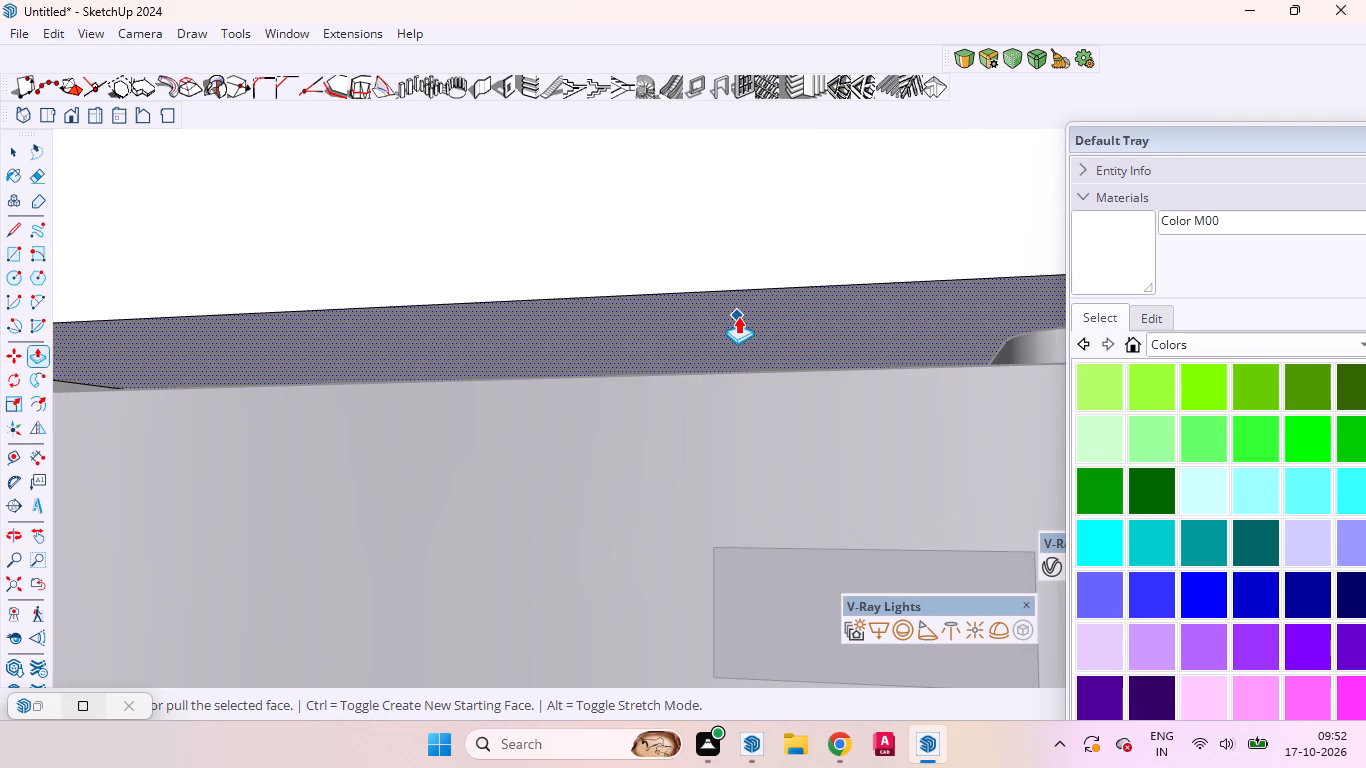
click(735, 320)
click(735, 298)
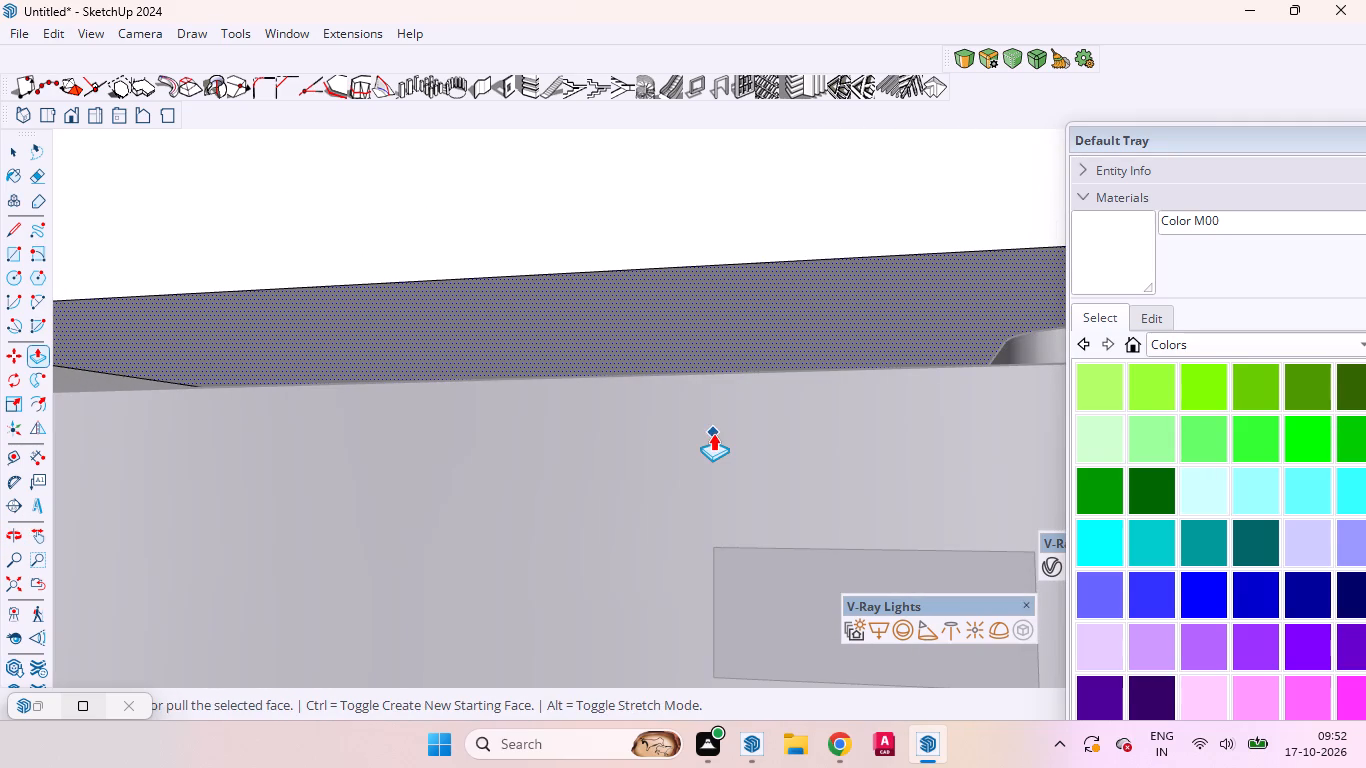
key(space)
Check the extended full-height unit in the kitchen from above and finish editing it.
scroll(722, 433, down, 20)
scroll(722, 433, down, 4)
scroll(742, 442, up, 2)
scroll(742, 442, down, 5)
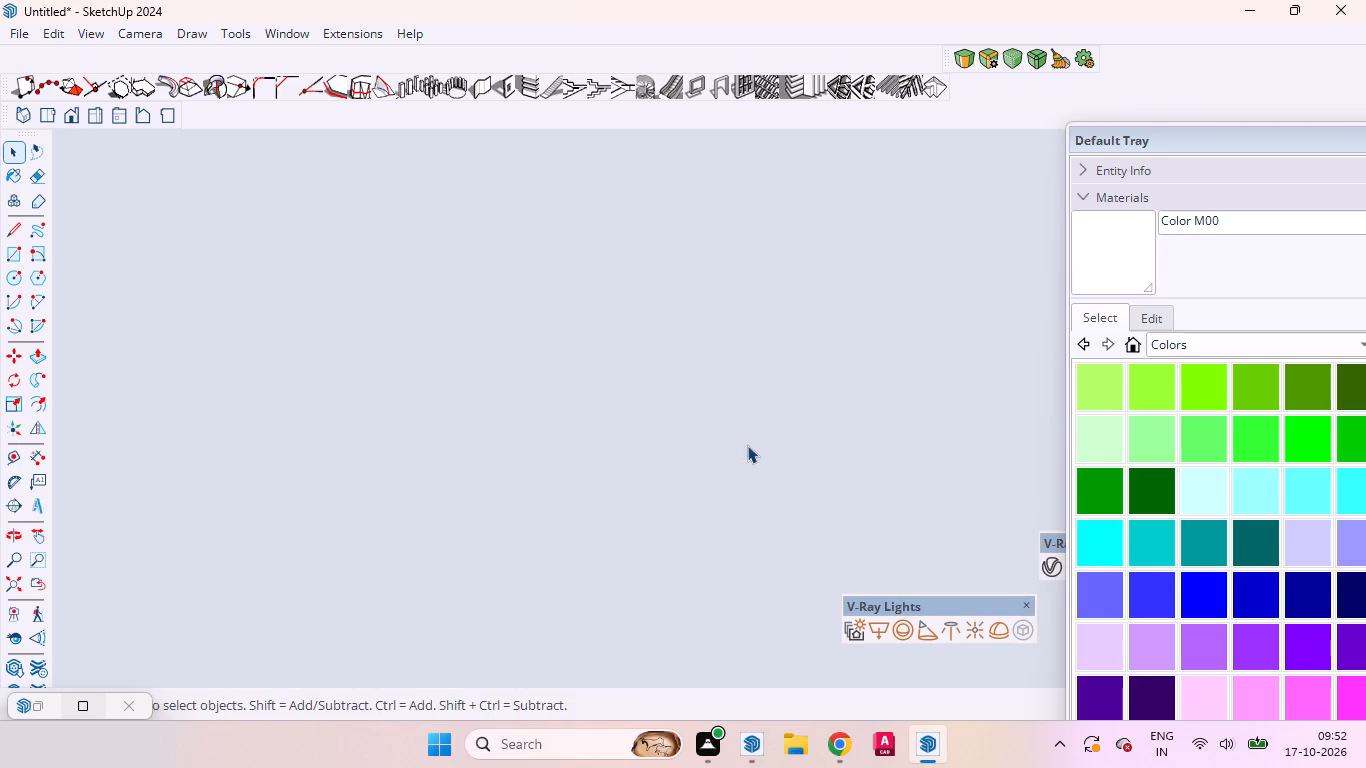
click(54, 113)
scroll(565, 385, down, 4)
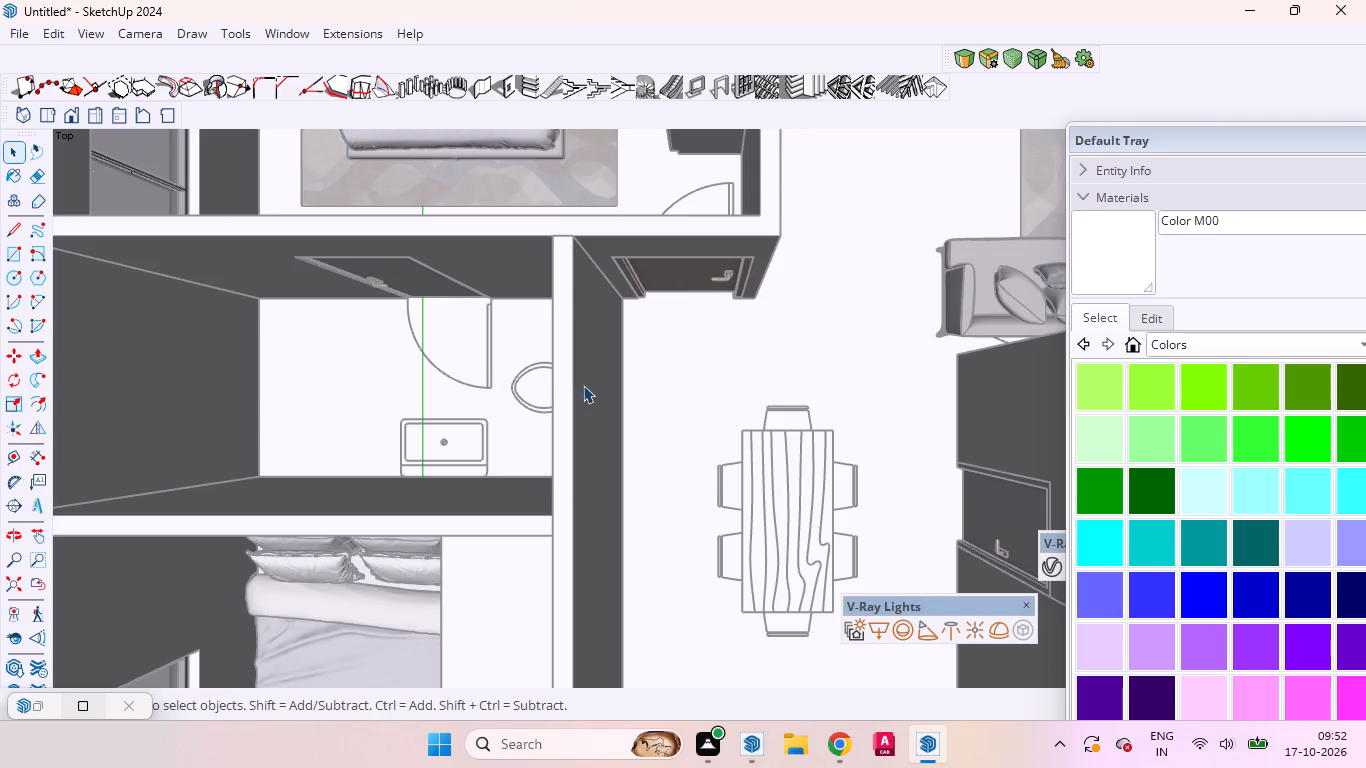
scroll(583, 385, down, 15)
scroll(632, 422, up, 1)
scroll(633, 422, down, 5)
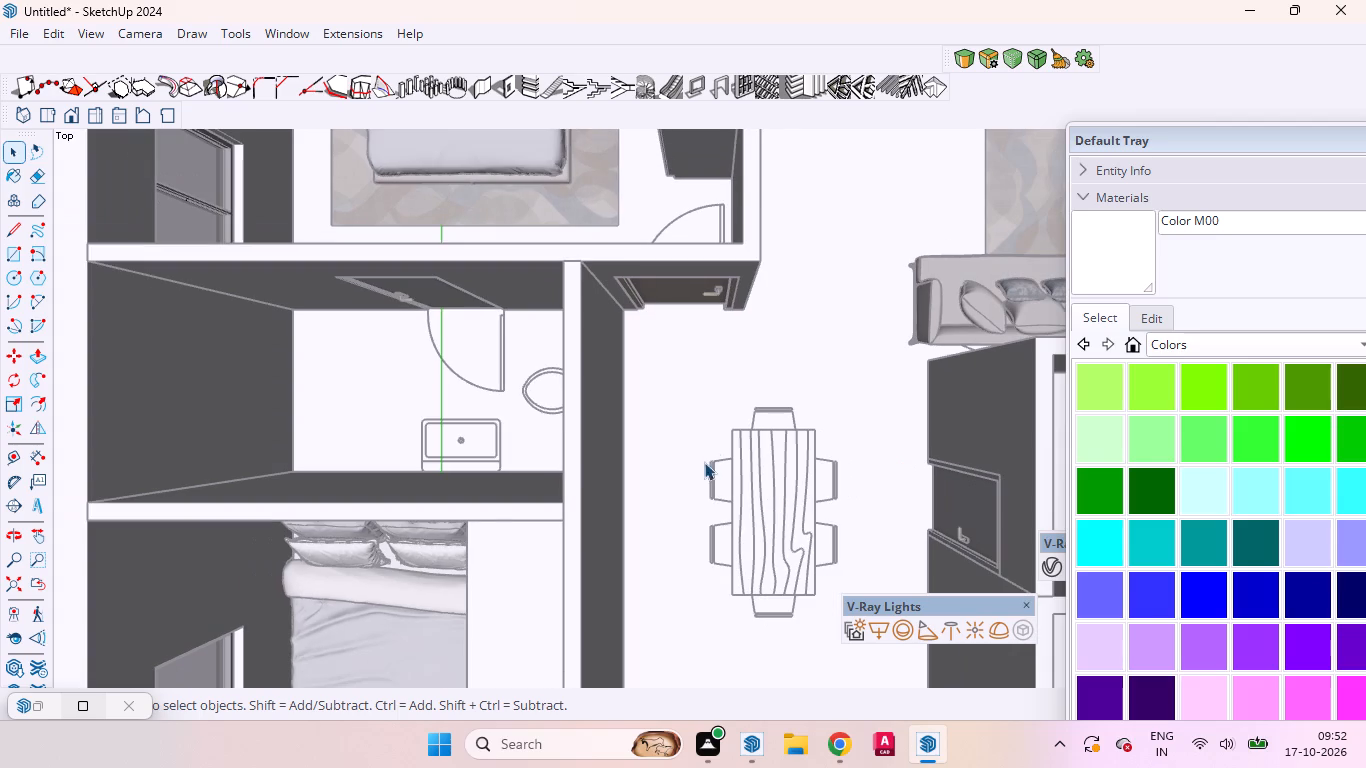
scroll(715, 431, down, 7)
scroll(744, 384, up, 1)
scroll(744, 384, down, 7)
middle_drag(741, 494, 1008, 336)
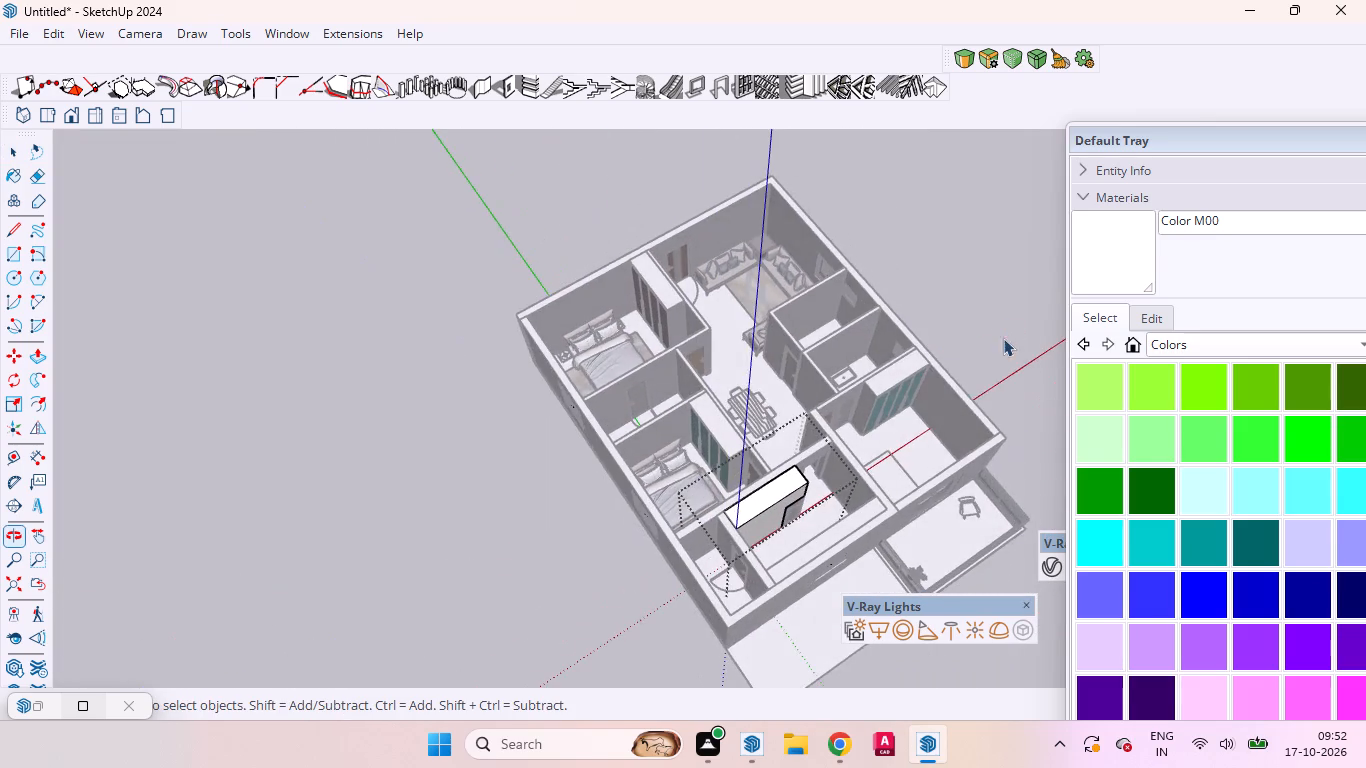
scroll(799, 508, up, 7)
scroll(803, 522, down, 3)
scroll(803, 522, up, 11)
middle_drag(810, 499, 647, 370)
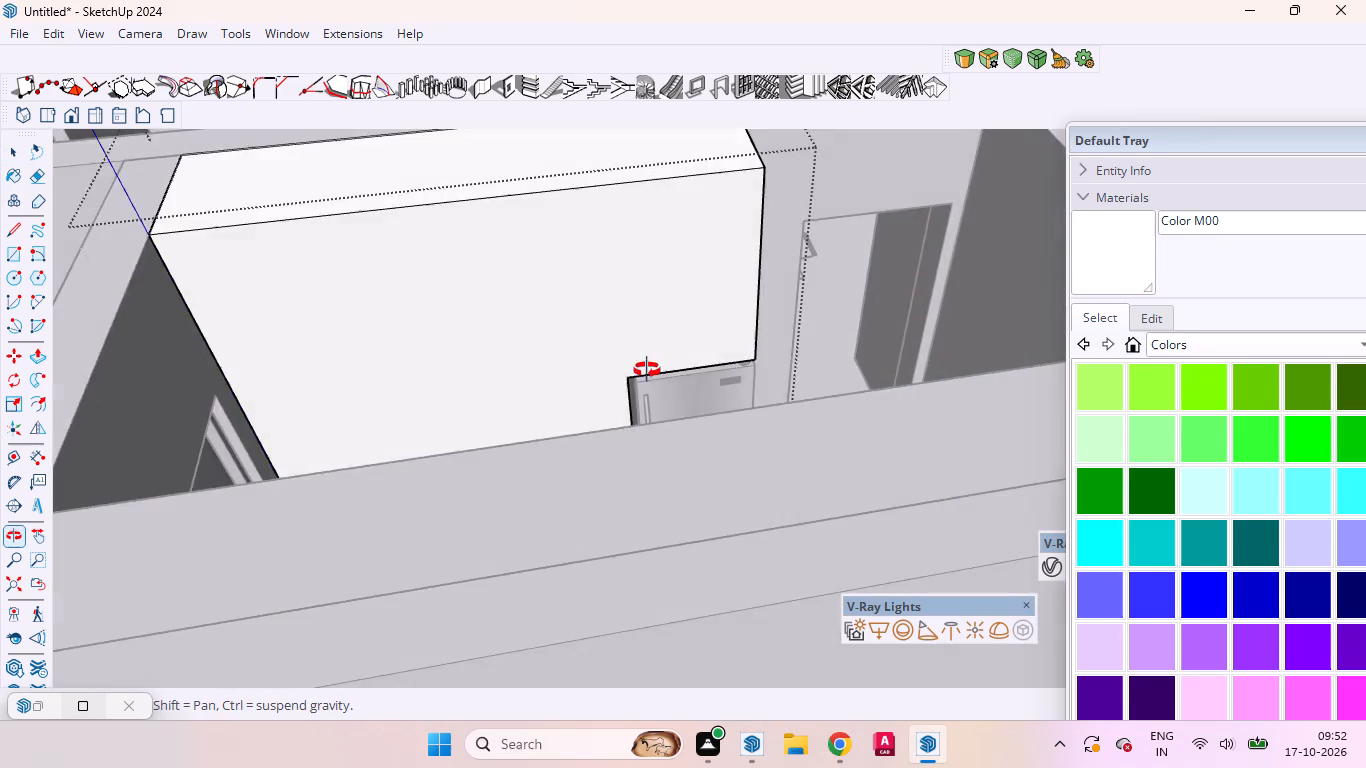
middle_drag(647, 370, 605, 443)
scroll(662, 454, up, 5)
scroll(710, 432, down, 5)
scroll(714, 423, up, 1)
scroll(715, 423, down, 1)
scroll(715, 422, up, 1)
scroll(715, 421, down, 1)
scroll(711, 374, up, 1)
scroll(711, 374, down, 6)
scroll(712, 368, up, 1)
scroll(712, 368, down, 6)
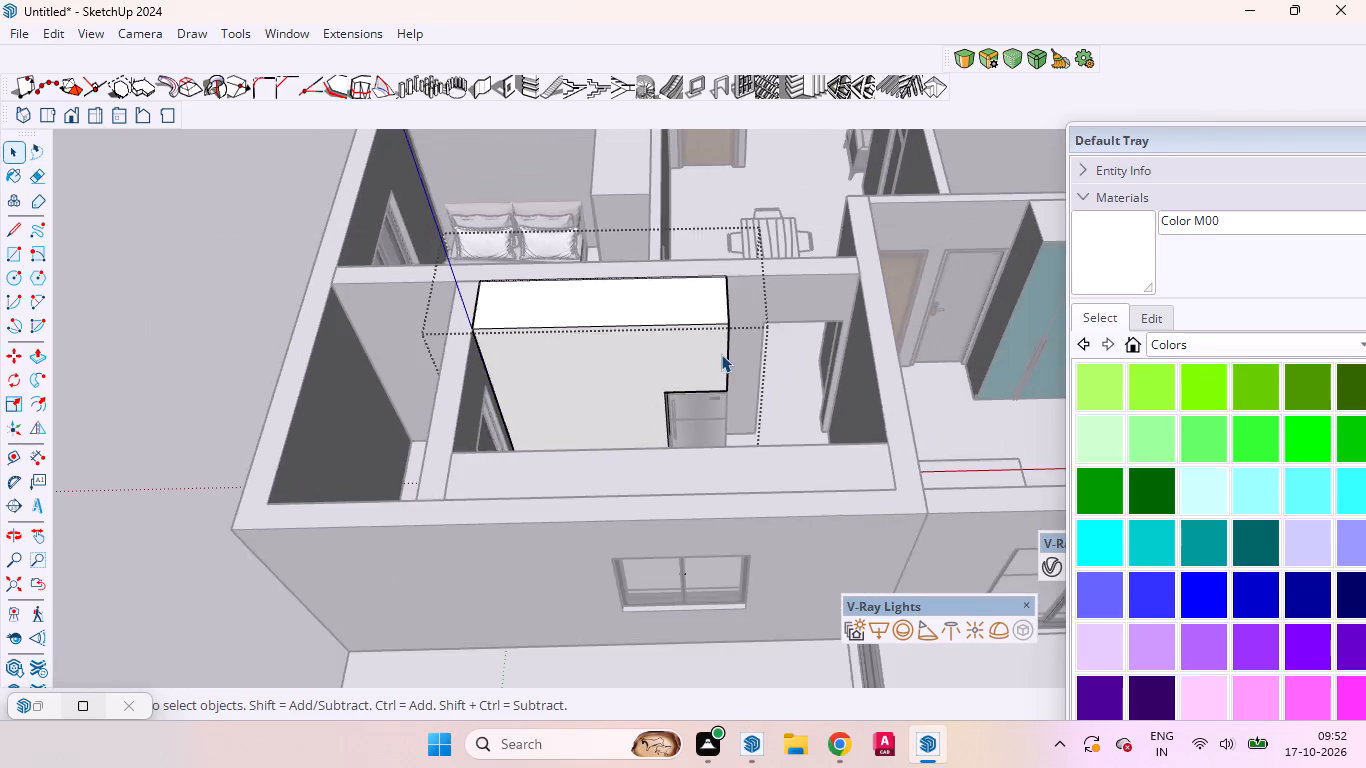
scroll(721, 354, down, 5)
click(321, 373)
double_click(301, 354)
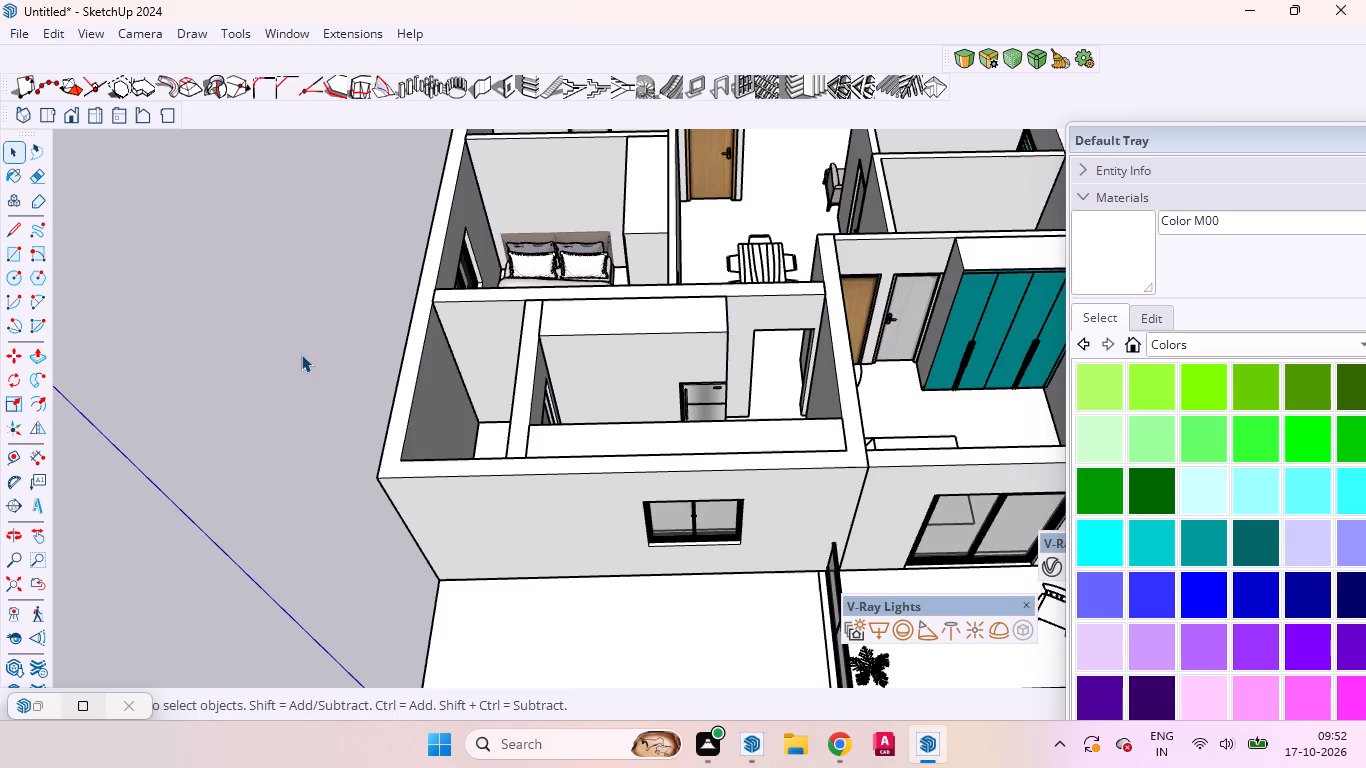
Examine the fridge's side, its base and the gap to the wall and the unit extension above it.
middle_drag(649, 383, 391, 445)
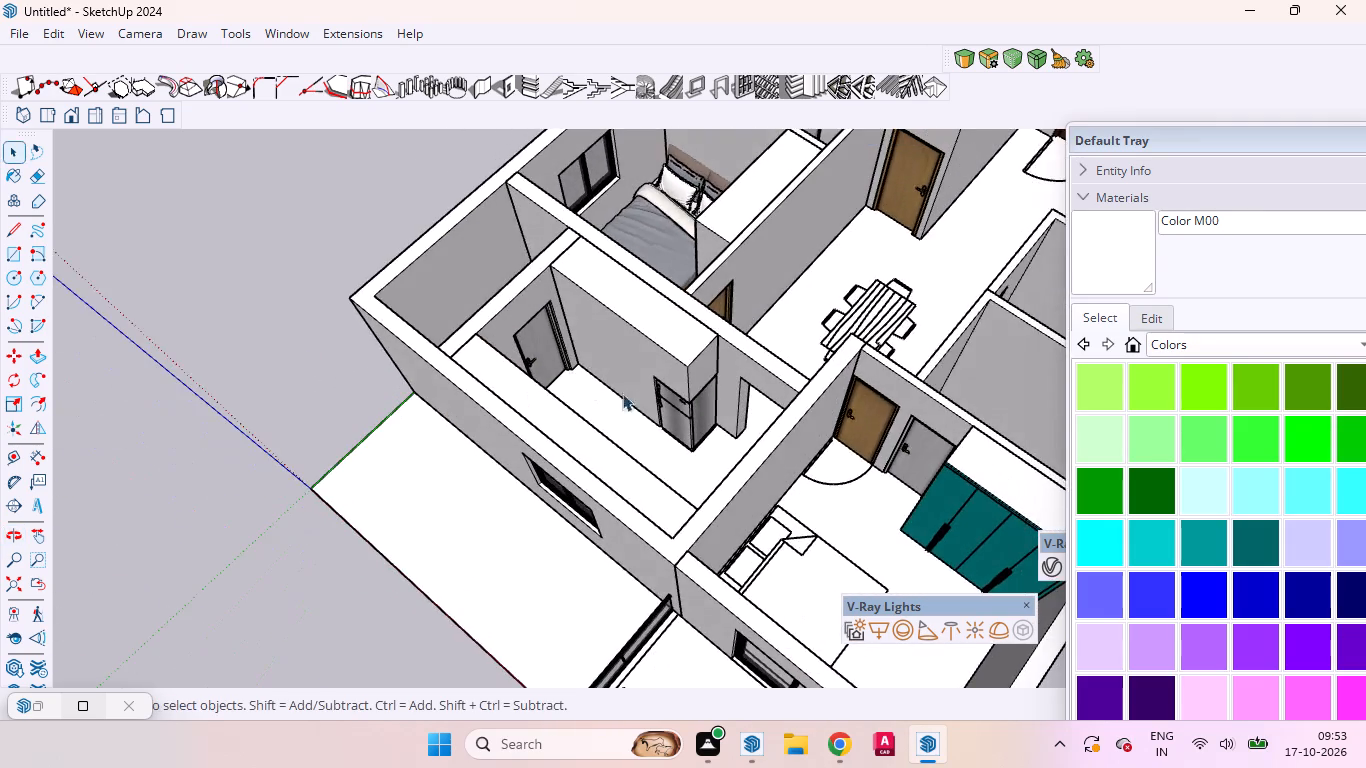
scroll(633, 395, up, 5)
scroll(731, 378, down, 4)
scroll(731, 378, up, 20)
scroll(731, 378, up, 1)
middle_drag(783, 481, 676, 418)
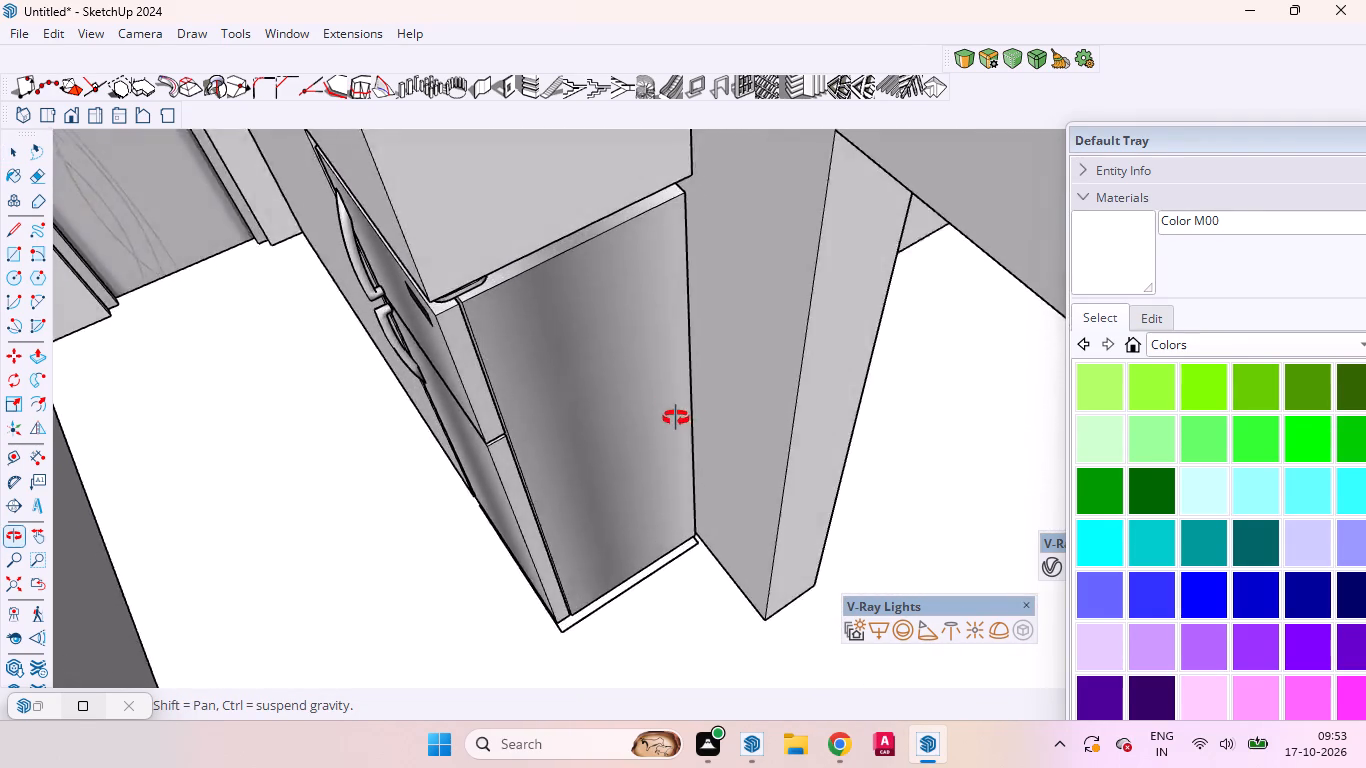
middle_drag(676, 418, 558, 429)
scroll(621, 289, up, 3)
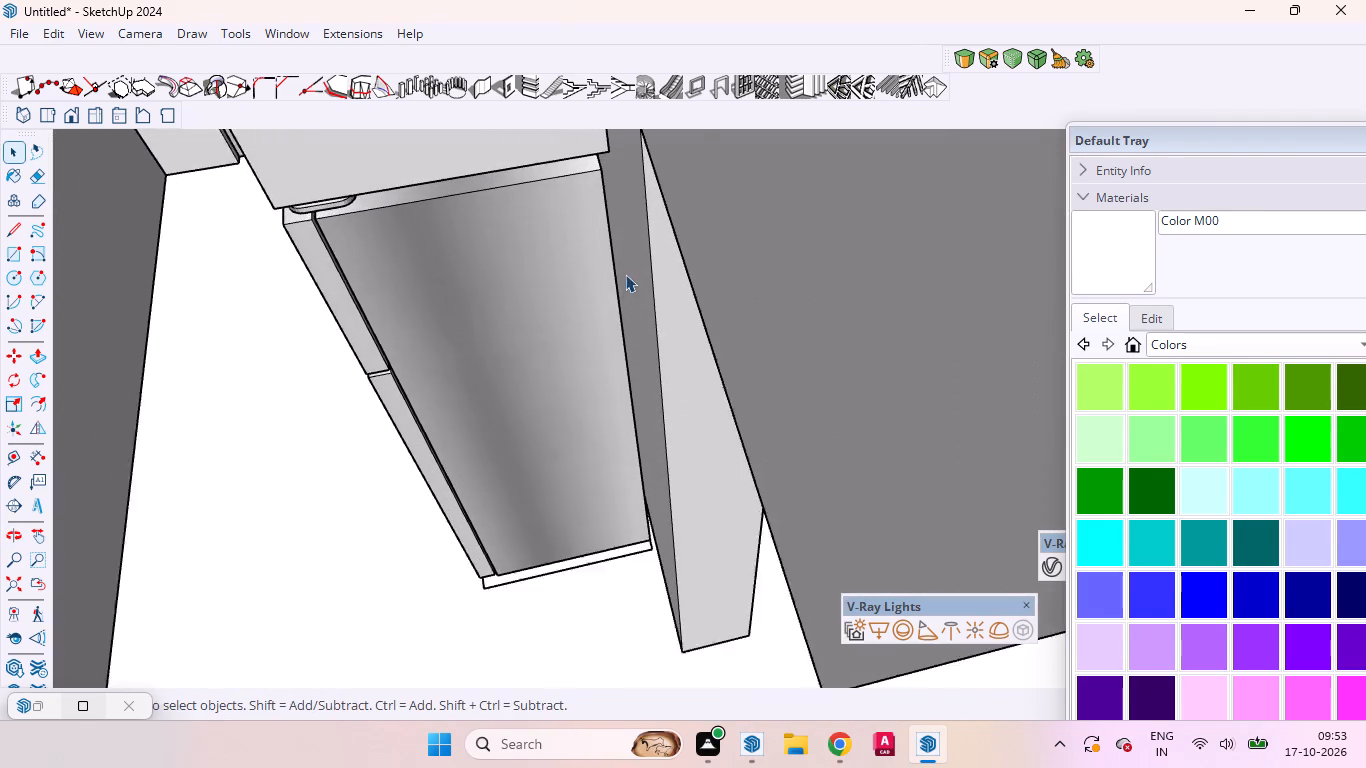
scroll(625, 274, up, 7)
scroll(622, 245, down, 1)
scroll(622, 244, up, 6)
middle_drag(604, 315, 549, 280)
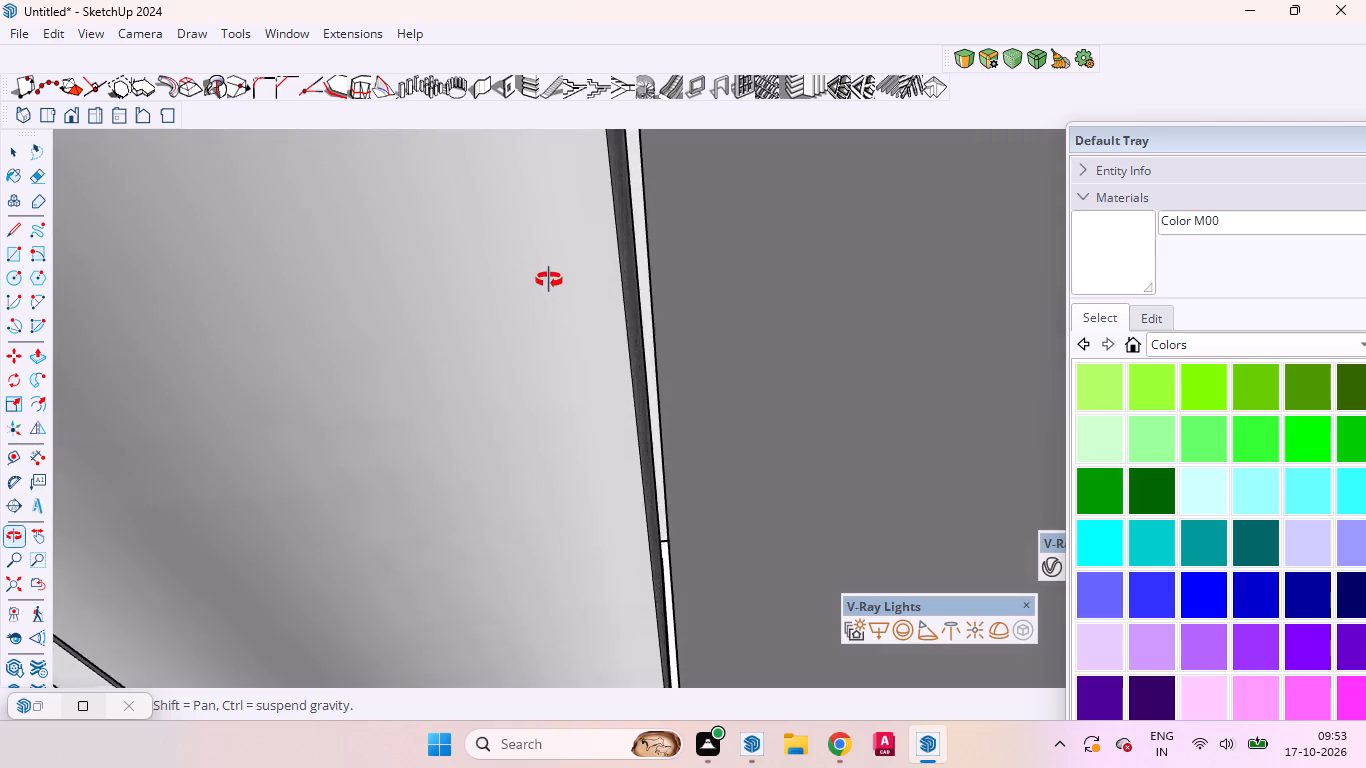
middle_drag(549, 280, 656, 300)
scroll(649, 309, down, 4)
scroll(649, 309, up, 1)
scroll(649, 309, down, 2)
scroll(653, 312, up, 1)
scroll(655, 313, down, 11)
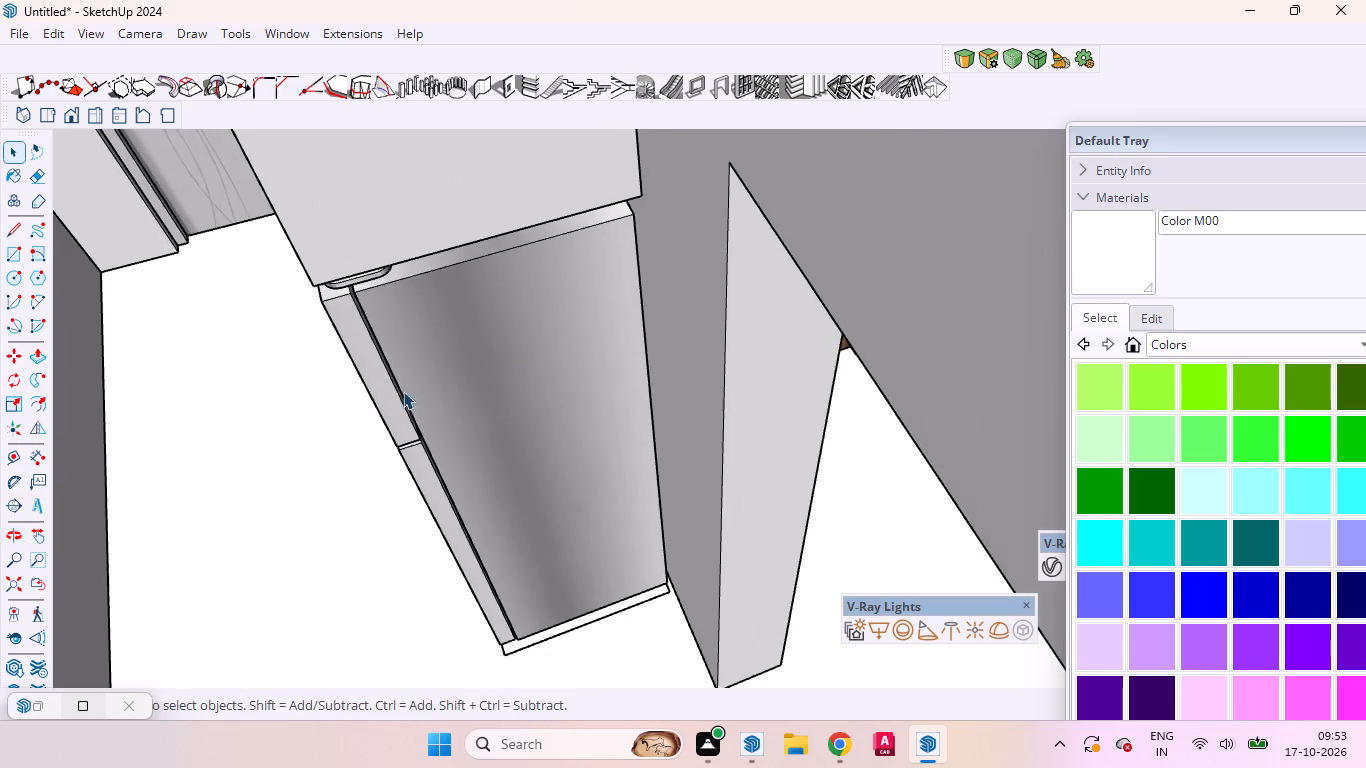
middle_drag(405, 393, 782, 298)
middle_drag(782, 307, 800, 469)
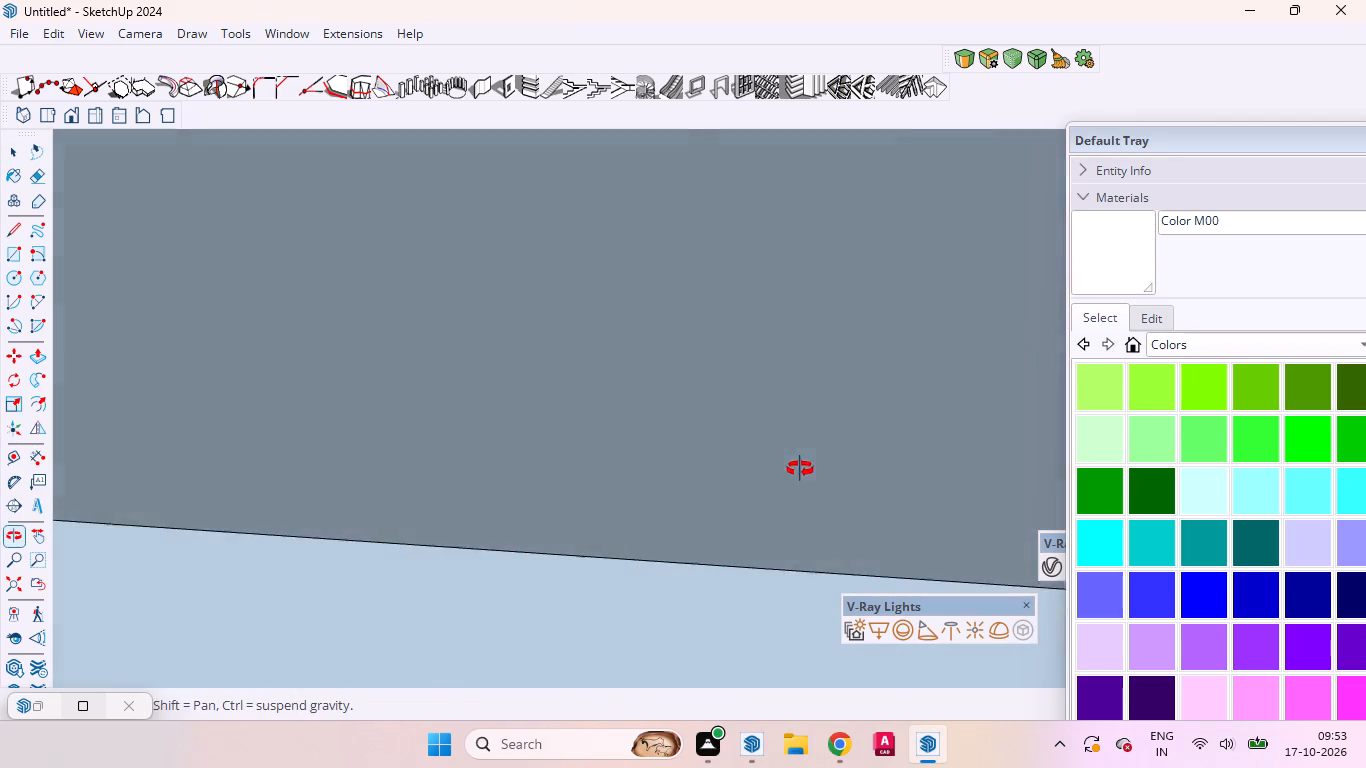
middle_drag(800, 469, 801, 497)
Examine the kitchen from the top view and the opposite counter and wall cabinets beside the window.
click(53, 118)
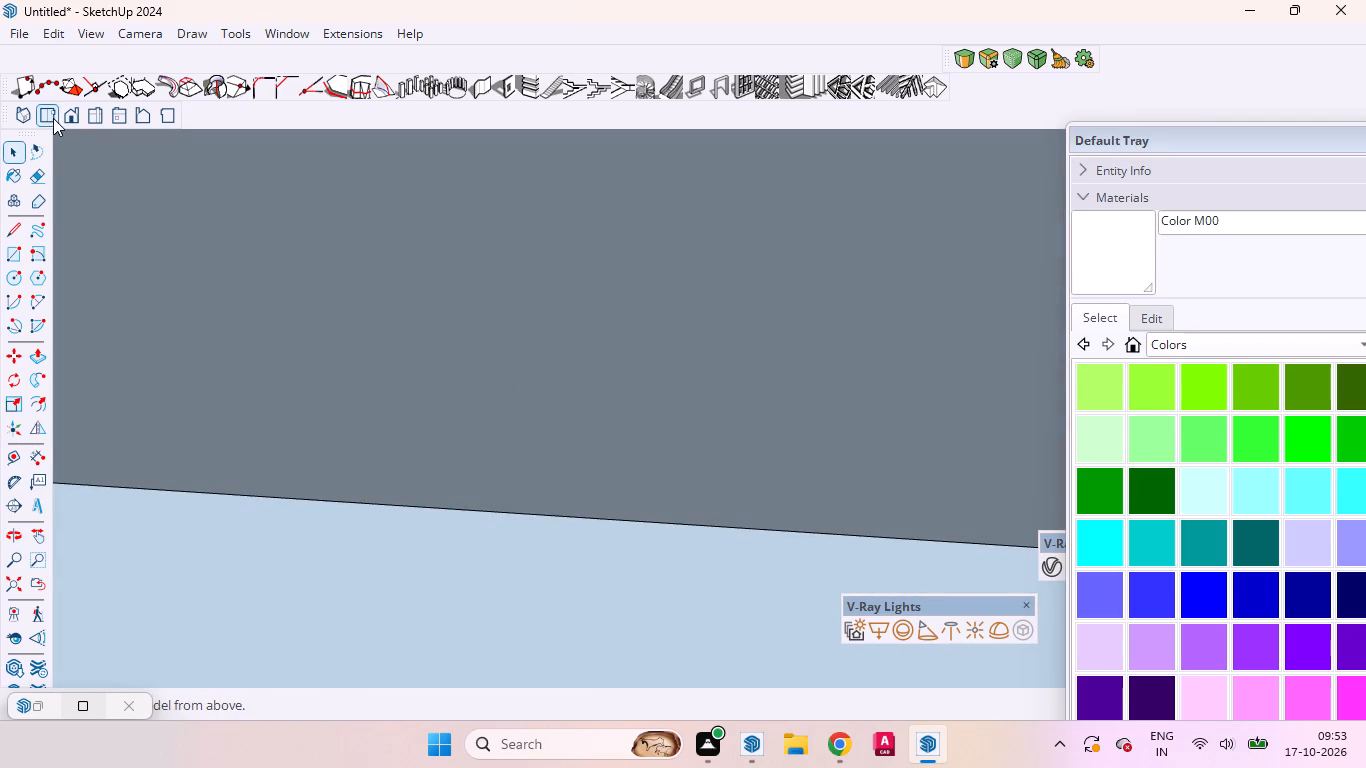
scroll(503, 281, down, 2)
scroll(505, 285, up, 1)
scroll(516, 294, down, 11)
scroll(600, 348, up, 2)
scroll(600, 348, down, 15)
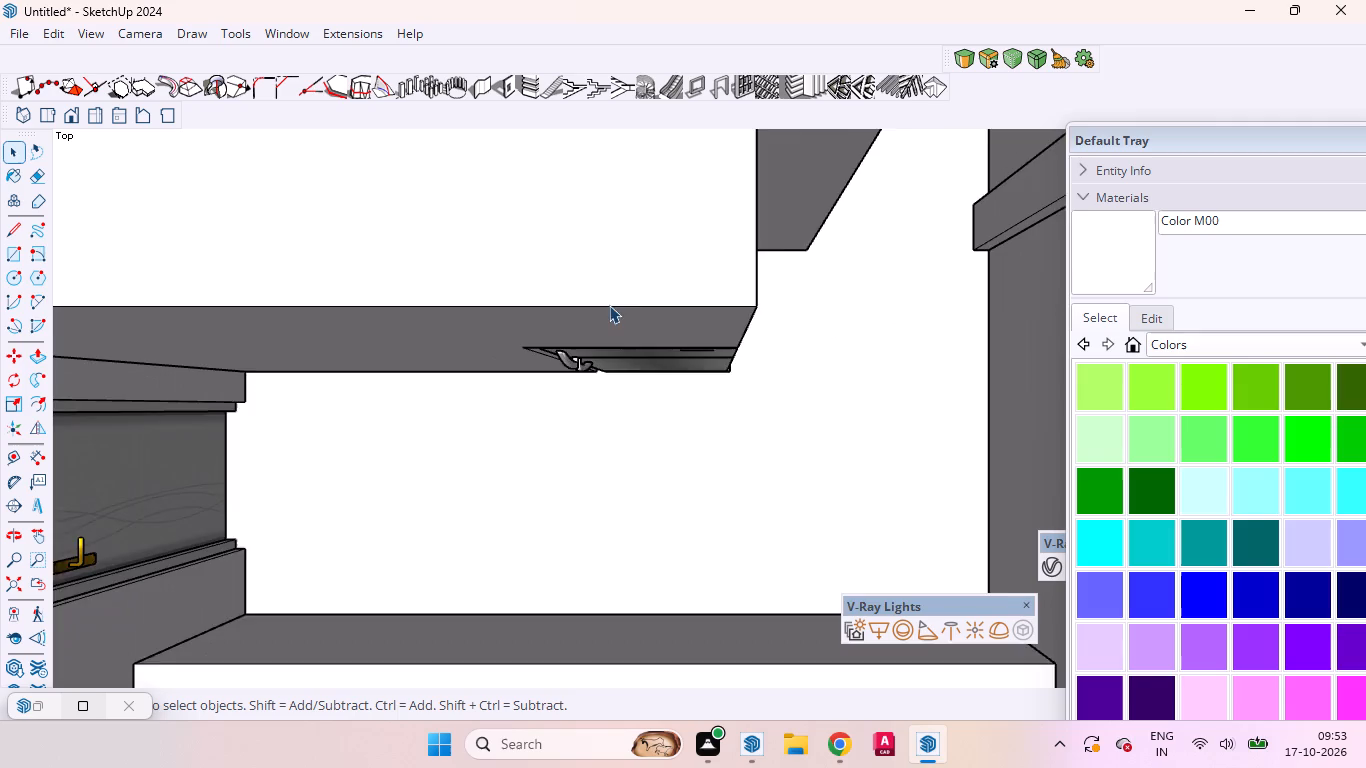
scroll(609, 305, up, 1)
scroll(609, 305, down, 6)
scroll(615, 305, up, 2)
scroll(615, 306, down, 2)
scroll(622, 307, up, 1)
scroll(622, 307, down, 16)
scroll(659, 335, up, 1)
scroll(660, 340, down, 1)
middle_drag(529, 433, 559, 402)
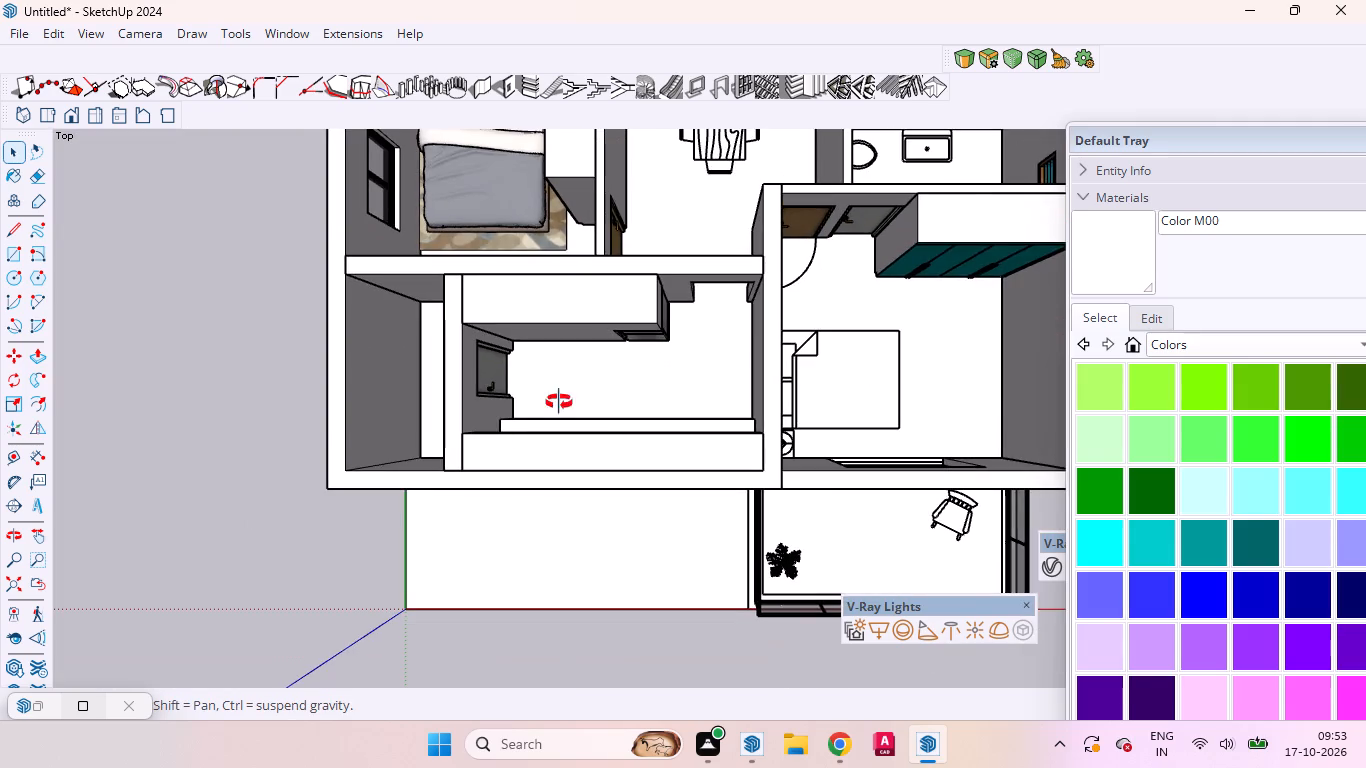
middle_drag(559, 402, 1181, 378)
scroll(696, 480, up, 6)
middle_drag(700, 487, 935, 459)
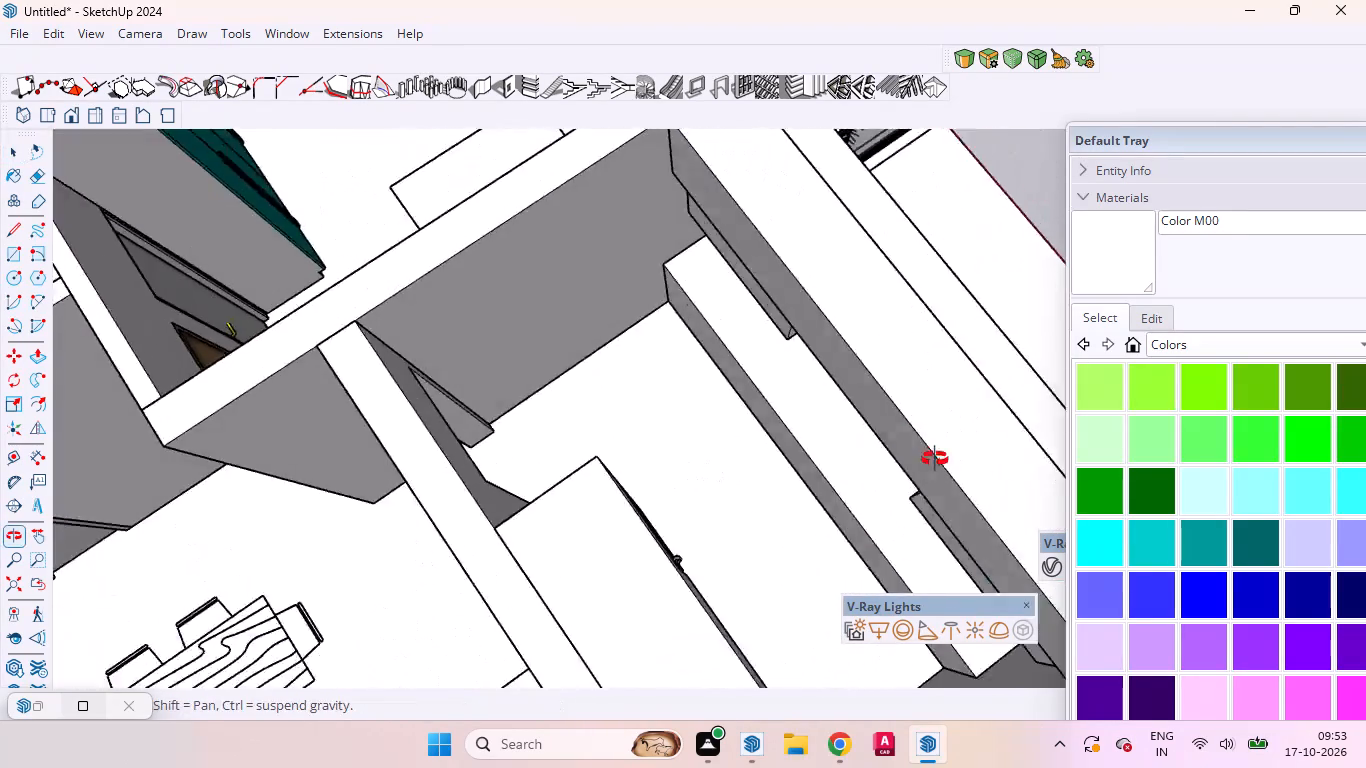
middle_drag(935, 459, 1139, 412)
scroll(490, 395, down, 5)
scroll(802, 338, up, 2)
scroll(805, 338, down, 2)
scroll(807, 338, up, 6)
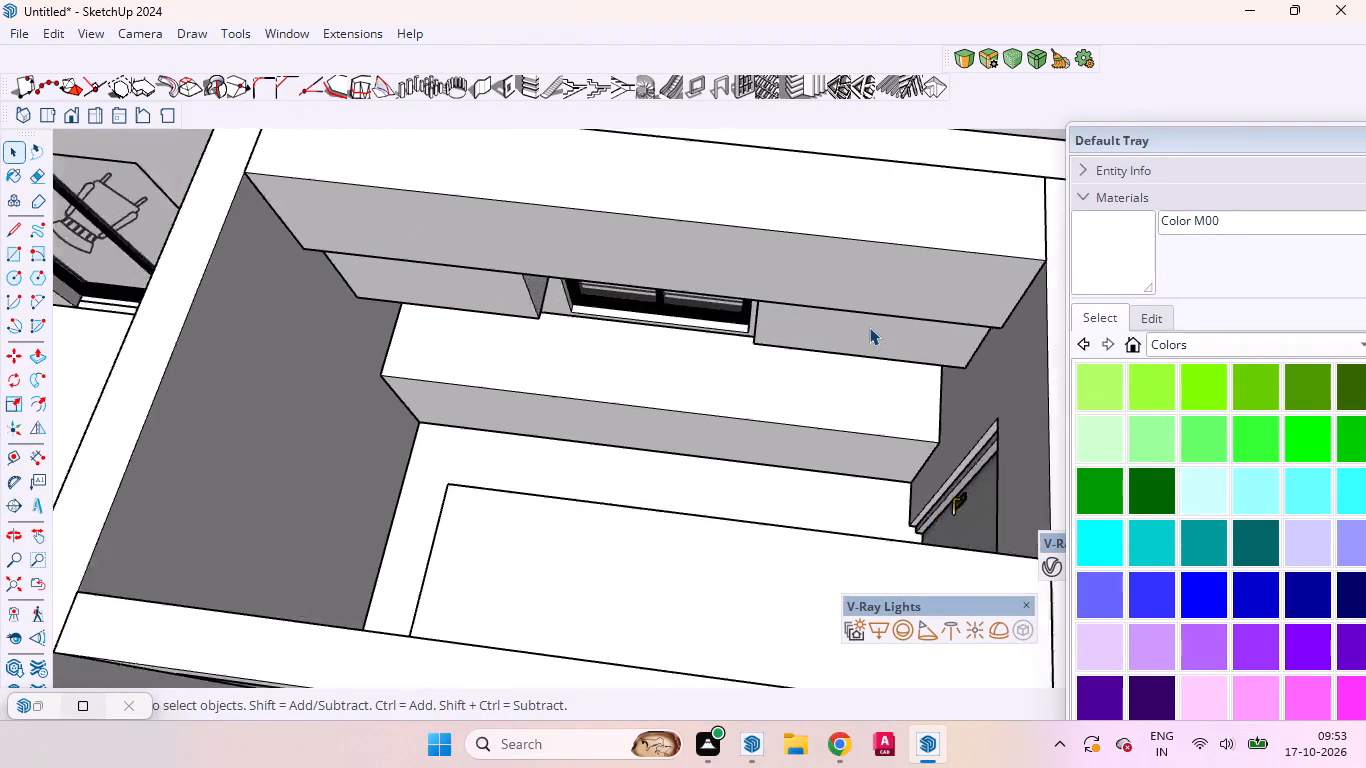
scroll(869, 327, up, 2)
middle_drag(847, 316, 1046, 213)
scroll(1032, 218, up, 1)
scroll(759, 304, down, 2)
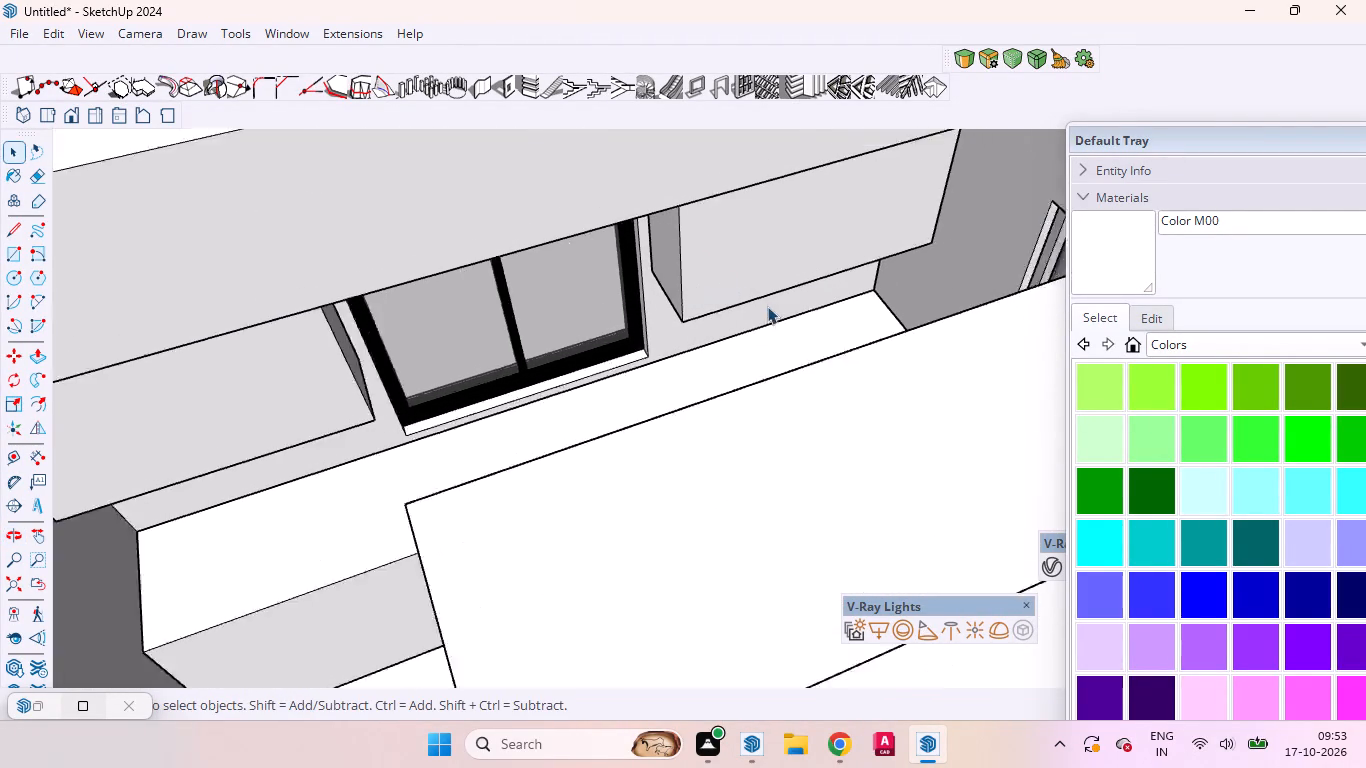
scroll(767, 306, down, 3)
scroll(778, 246, up, 6)
middle_drag(780, 247, 987, 106)
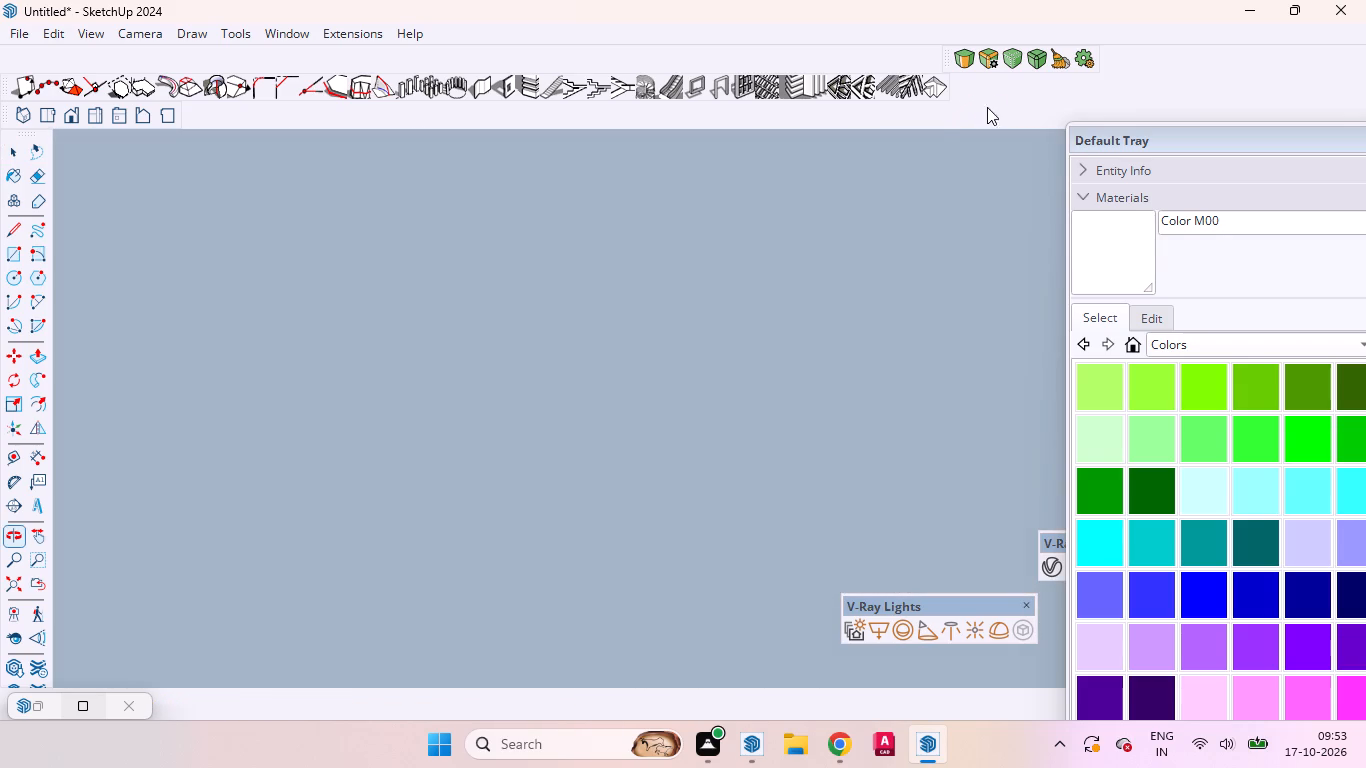
Examine the kitchen layout and its neighbouring rooms from the top view and from several angles above.
click(47, 116)
scroll(773, 499, down, 11)
scroll(621, 525, up, 2)
scroll(620, 525, down, 7)
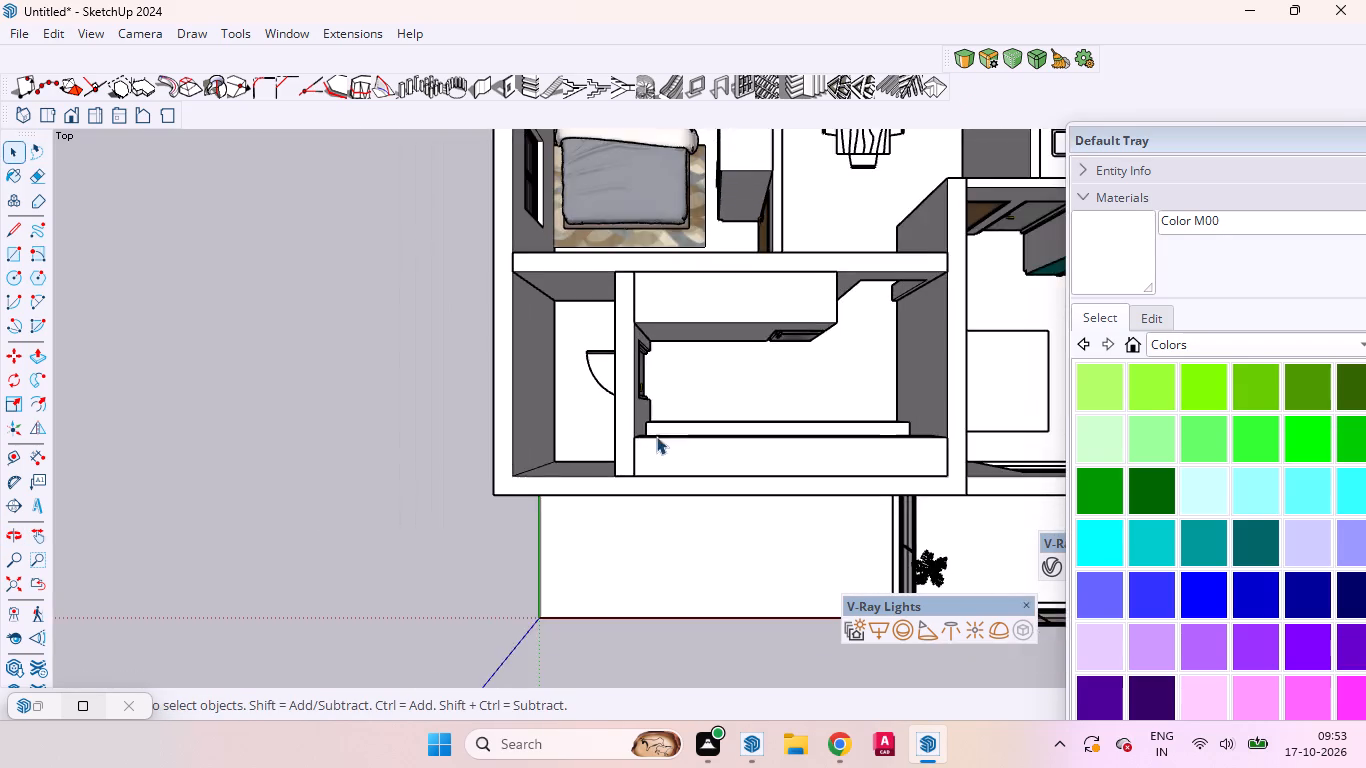
scroll(759, 440, up, 1)
middle_drag(759, 440, 1261, 415)
middle_drag(736, 439, 865, 259)
middle_drag(582, 374, 1084, 370)
scroll(598, 376, up, 1)
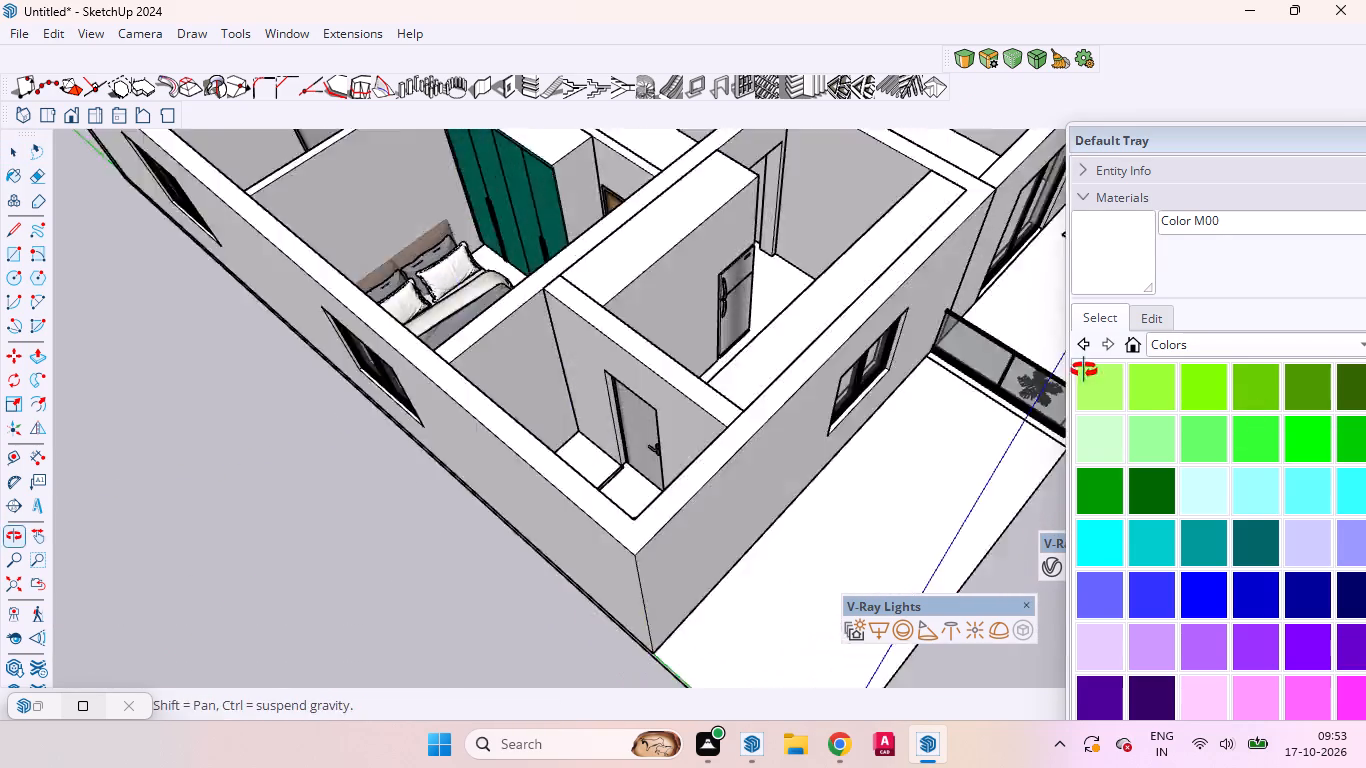
middle_drag(1084, 370, 1084, 371)
middle_drag(777, 374, 1127, 387)
middle_drag(700, 346, 840, 593)
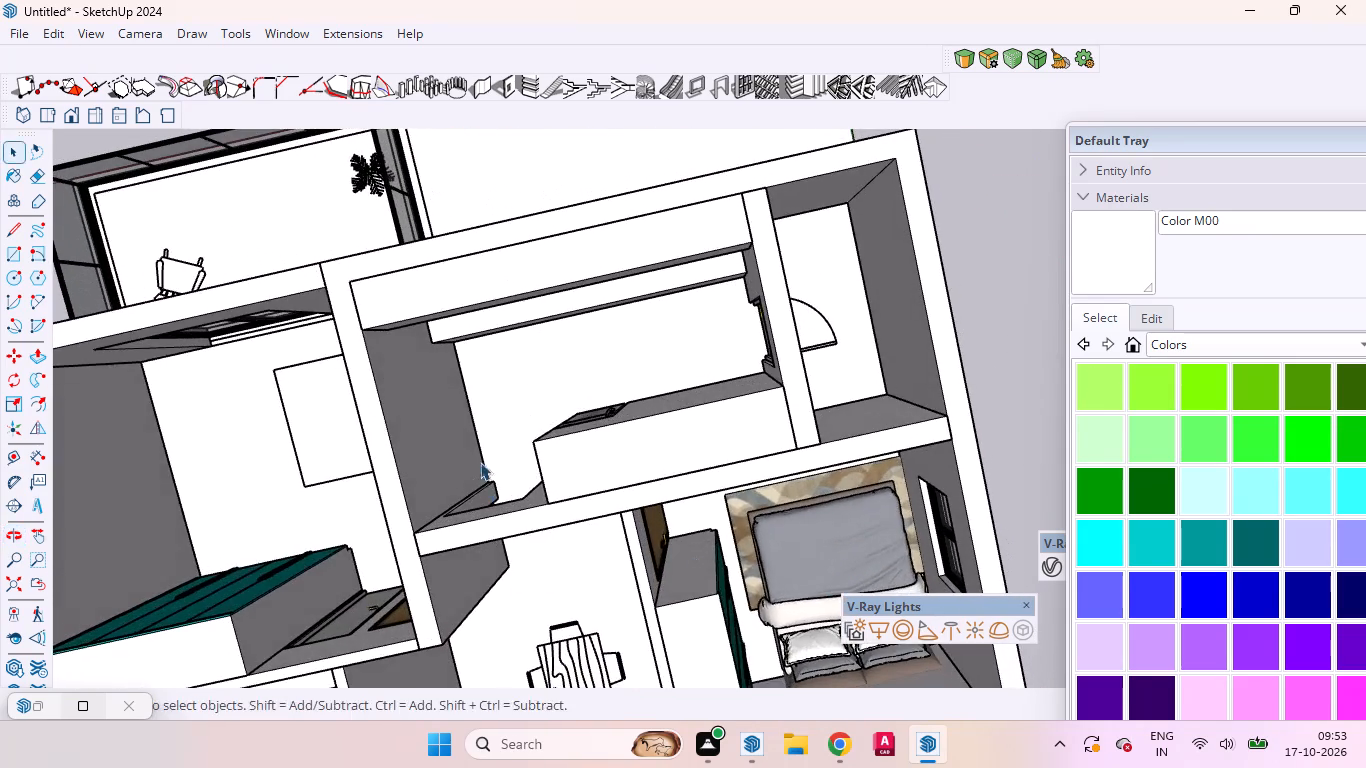
scroll(681, 387, down, 7)
scroll(622, 430, up, 4)
middle_drag(609, 449, 531, 375)
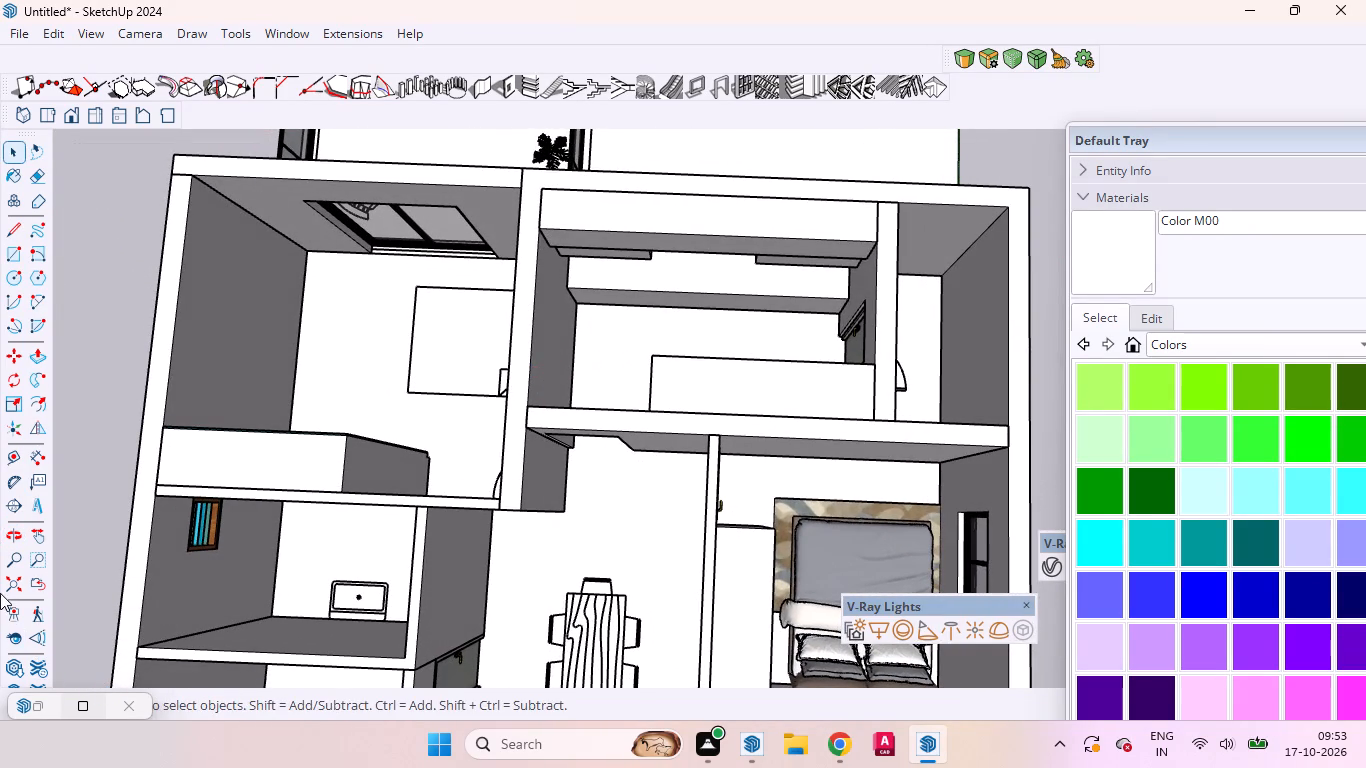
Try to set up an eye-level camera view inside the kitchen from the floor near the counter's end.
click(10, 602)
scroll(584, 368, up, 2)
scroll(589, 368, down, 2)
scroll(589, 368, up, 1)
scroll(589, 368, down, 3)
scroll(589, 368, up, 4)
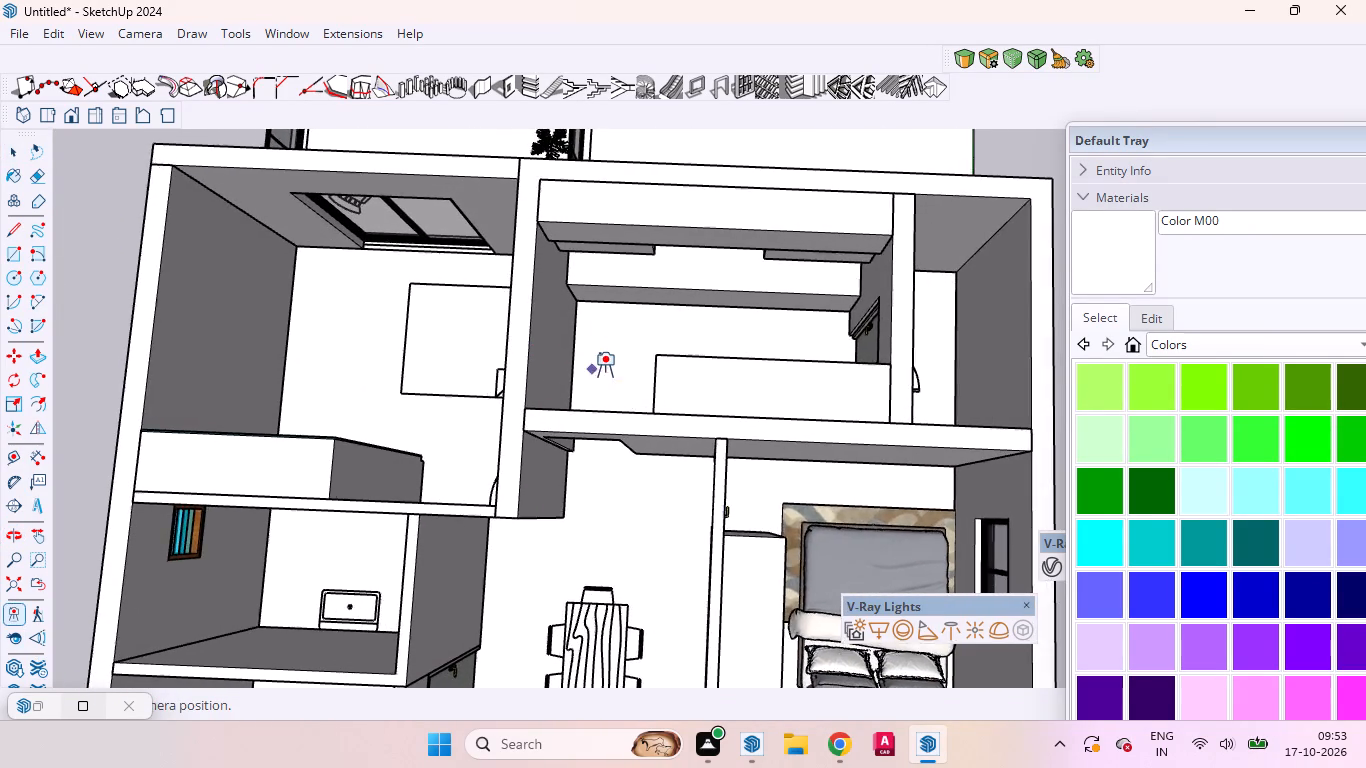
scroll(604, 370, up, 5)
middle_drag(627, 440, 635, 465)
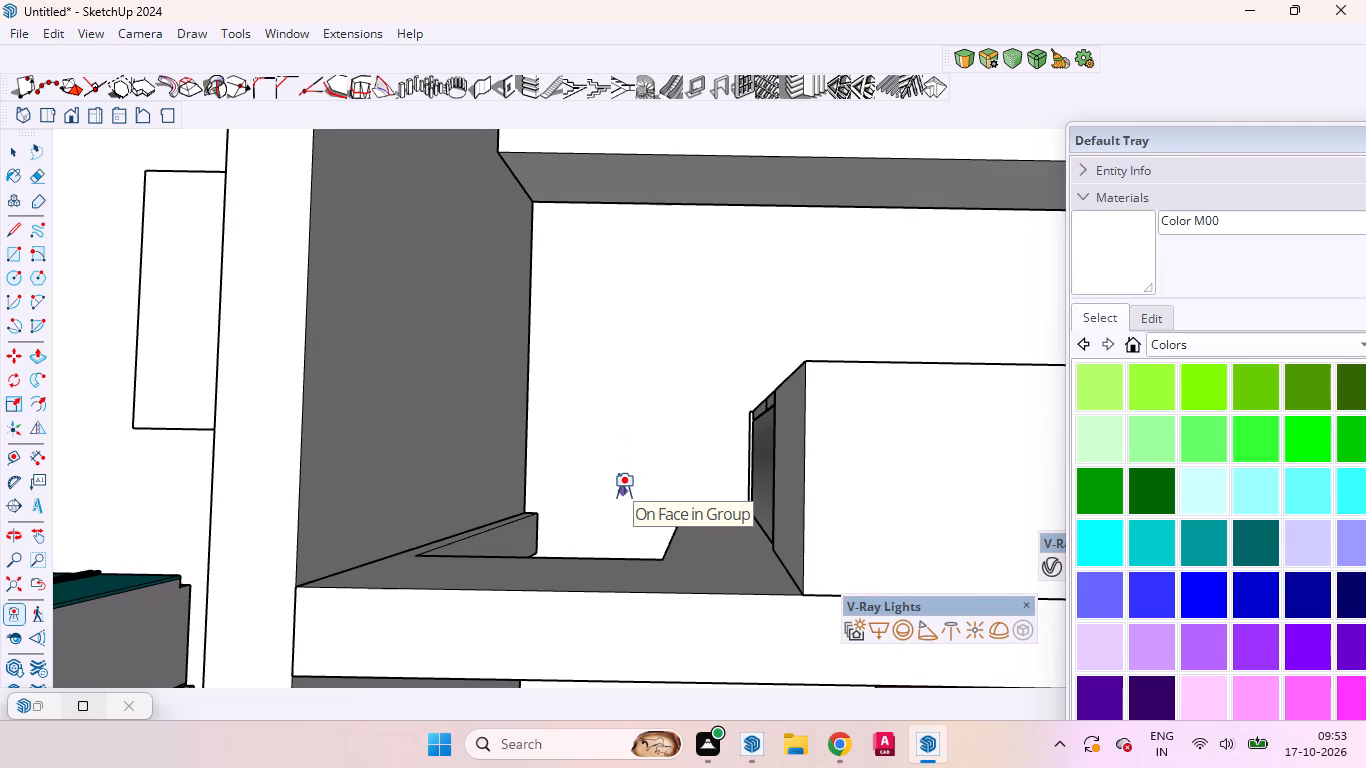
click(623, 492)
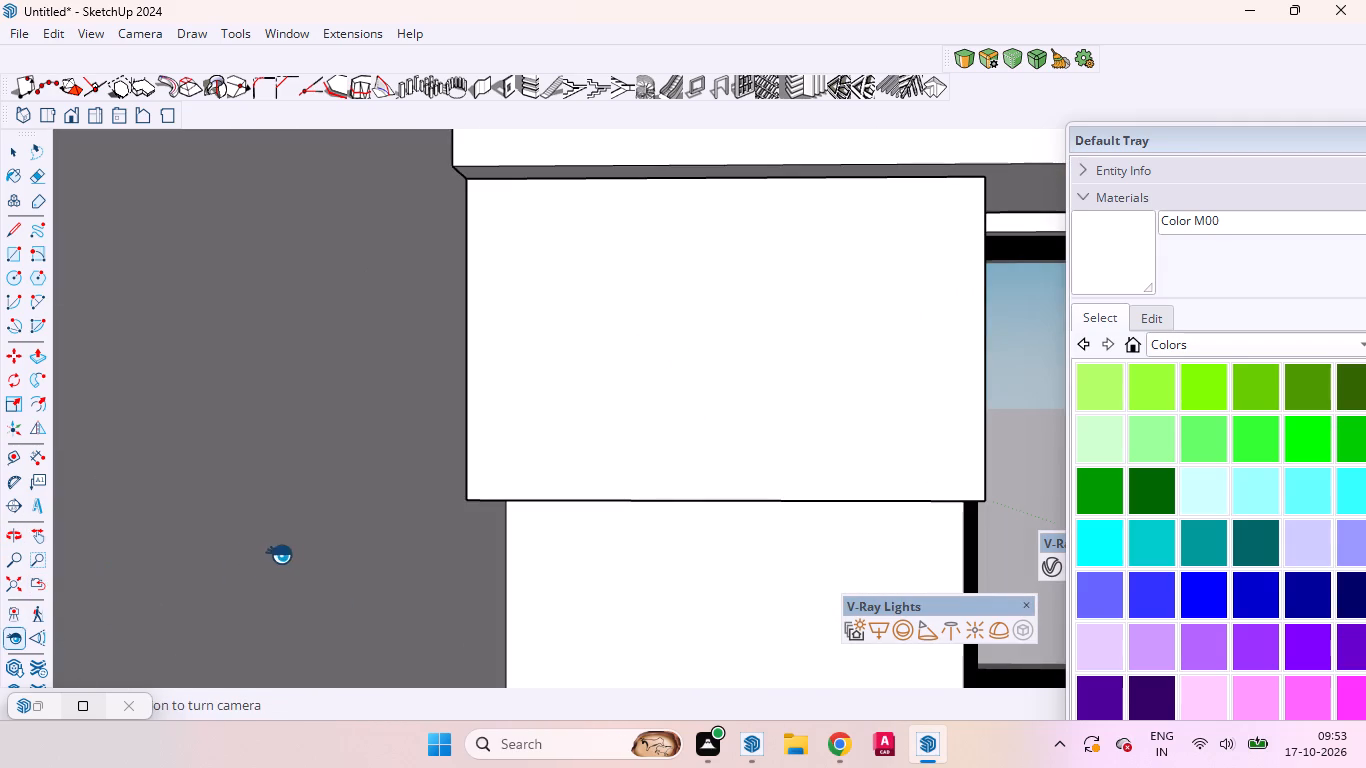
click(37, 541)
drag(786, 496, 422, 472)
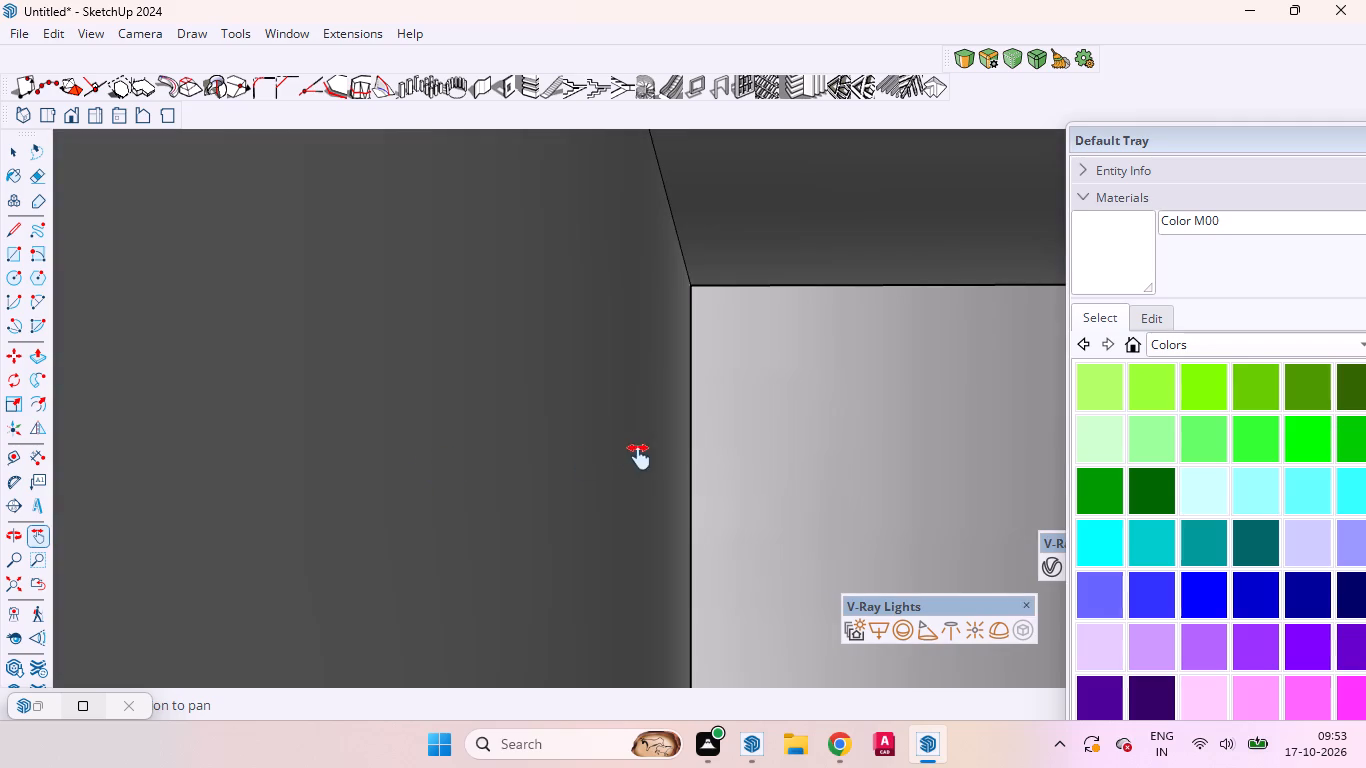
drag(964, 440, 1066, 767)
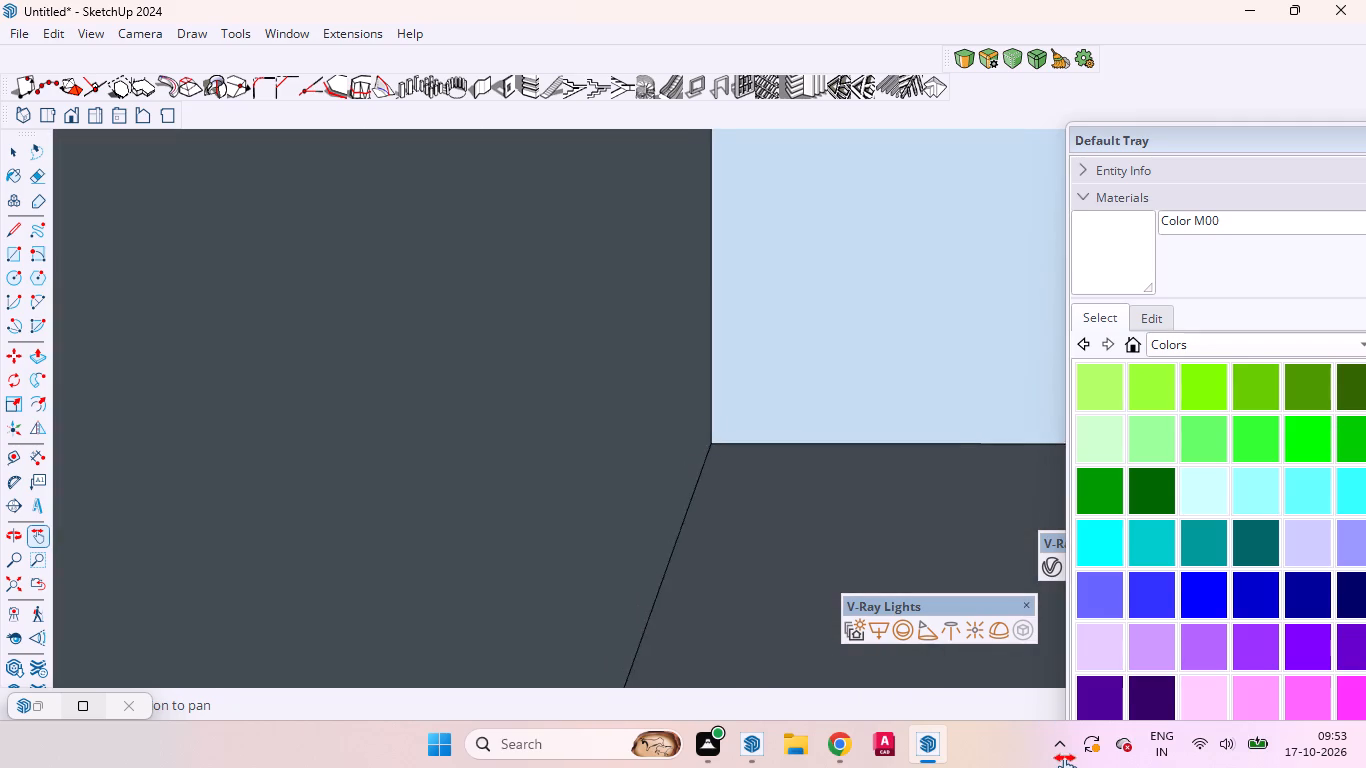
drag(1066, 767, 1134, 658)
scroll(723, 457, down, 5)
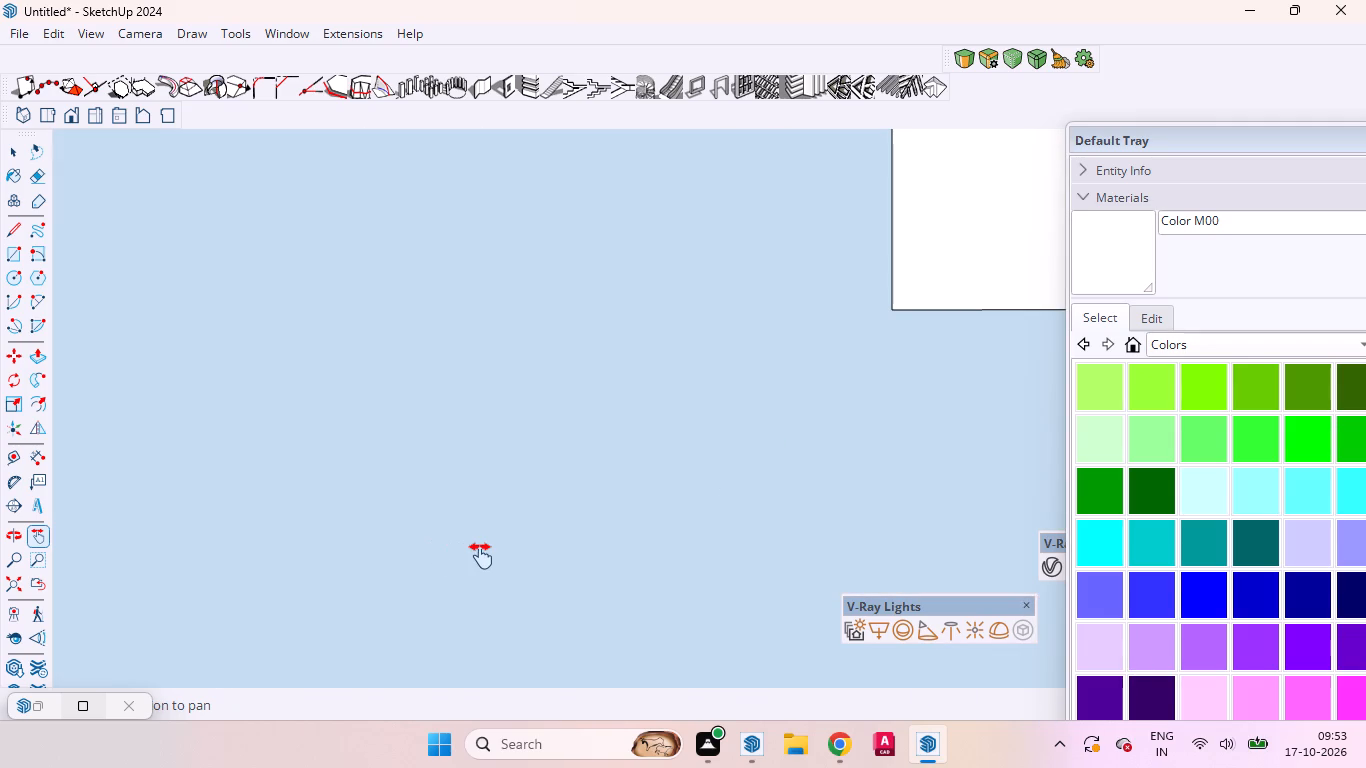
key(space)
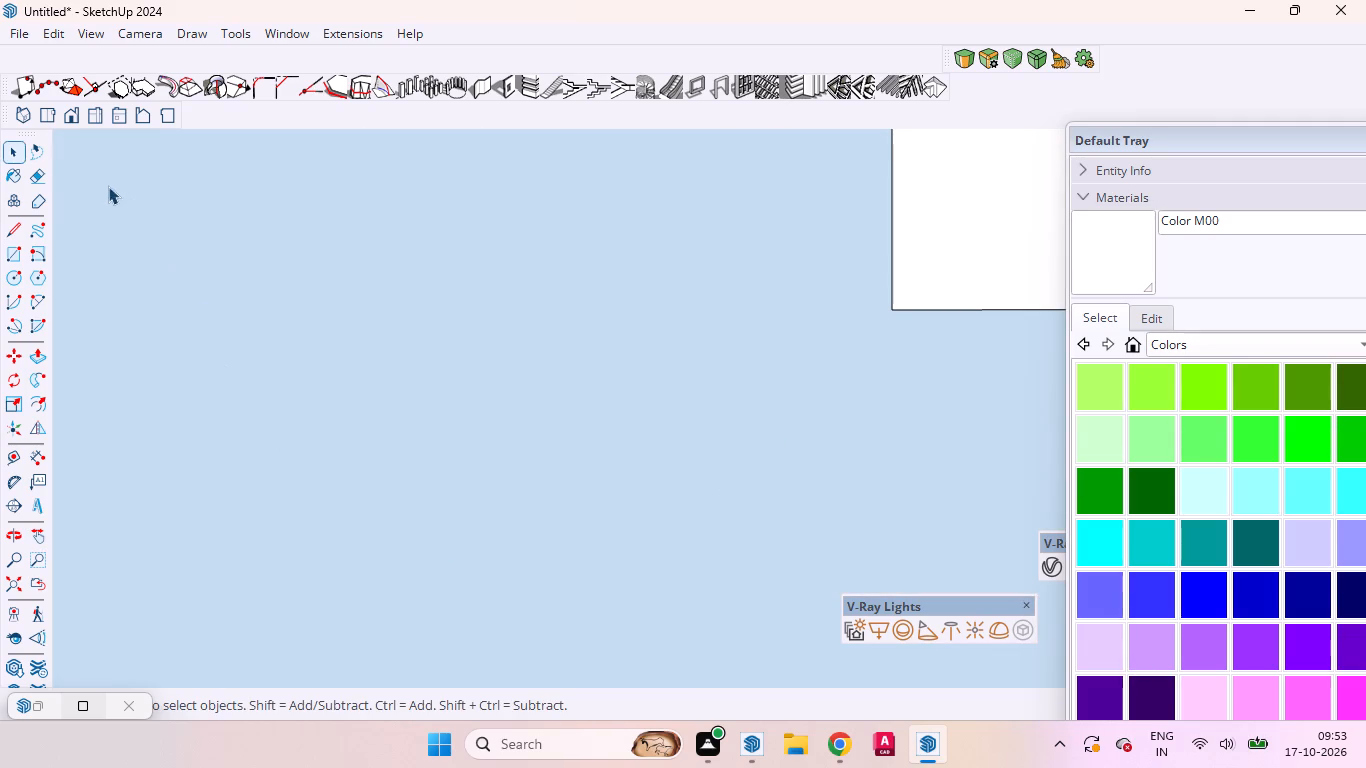
Place the camera at eye level on the kitchen floor, facing the window wall.
click(45, 122)
scroll(387, 385, down, 14)
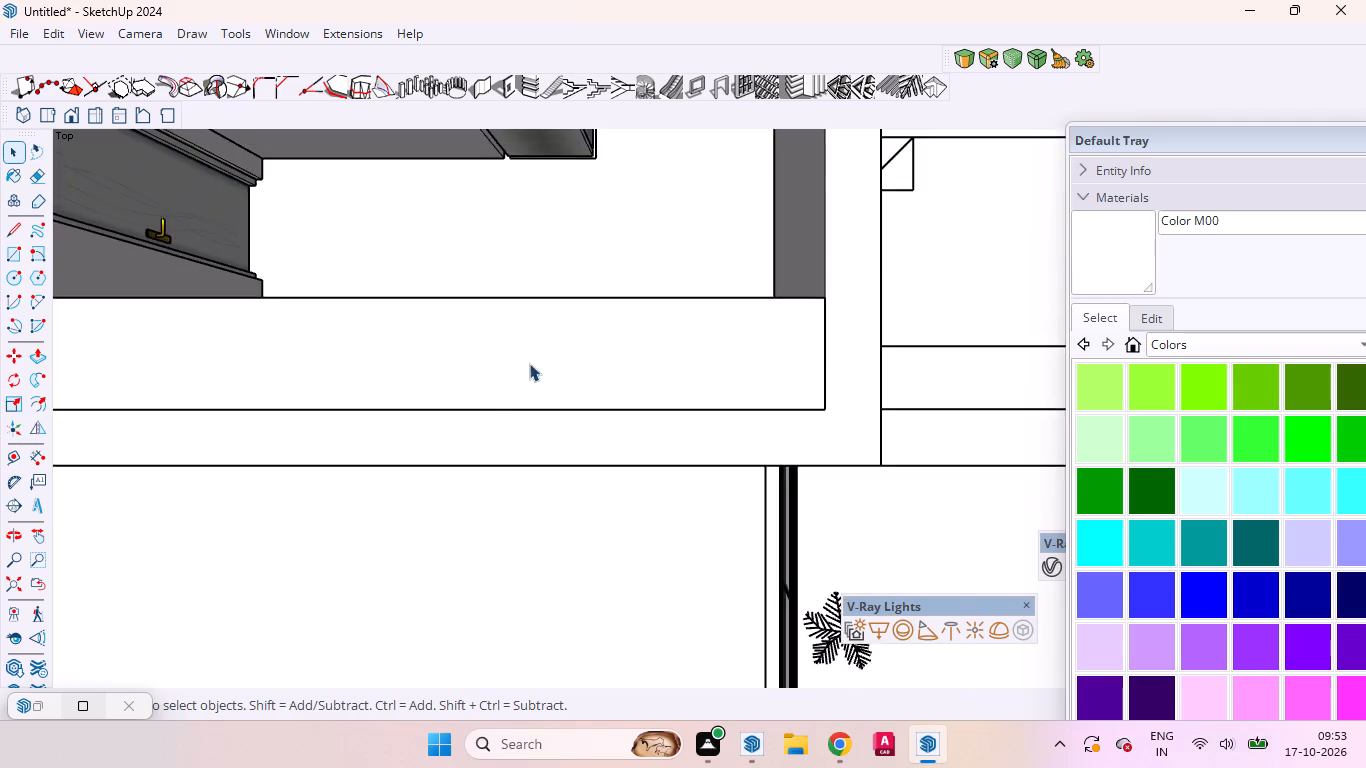
scroll(529, 363, down, 10)
scroll(627, 477, down, 6)
middle_drag(527, 516, 977, 426)
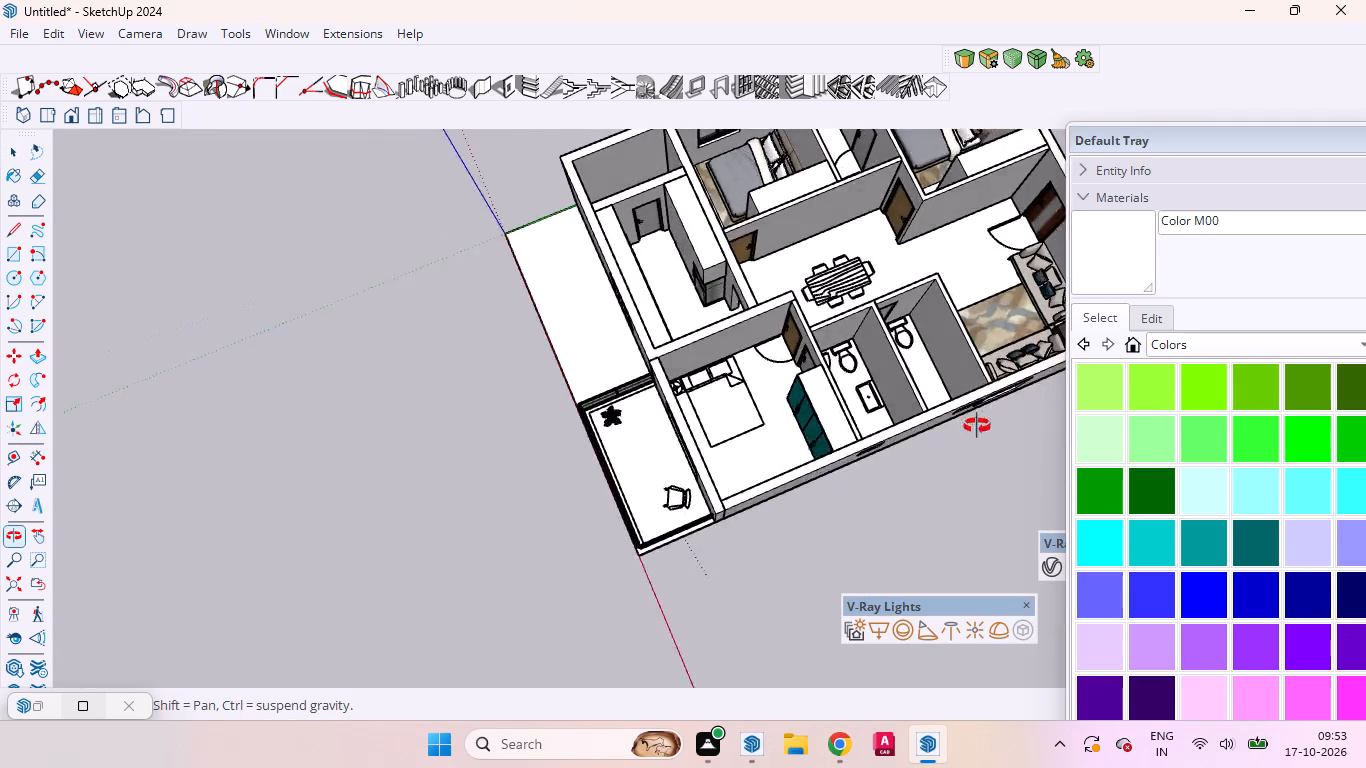
middle_drag(977, 426, 1055, 399)
middle_drag(609, 319, 192, 278)
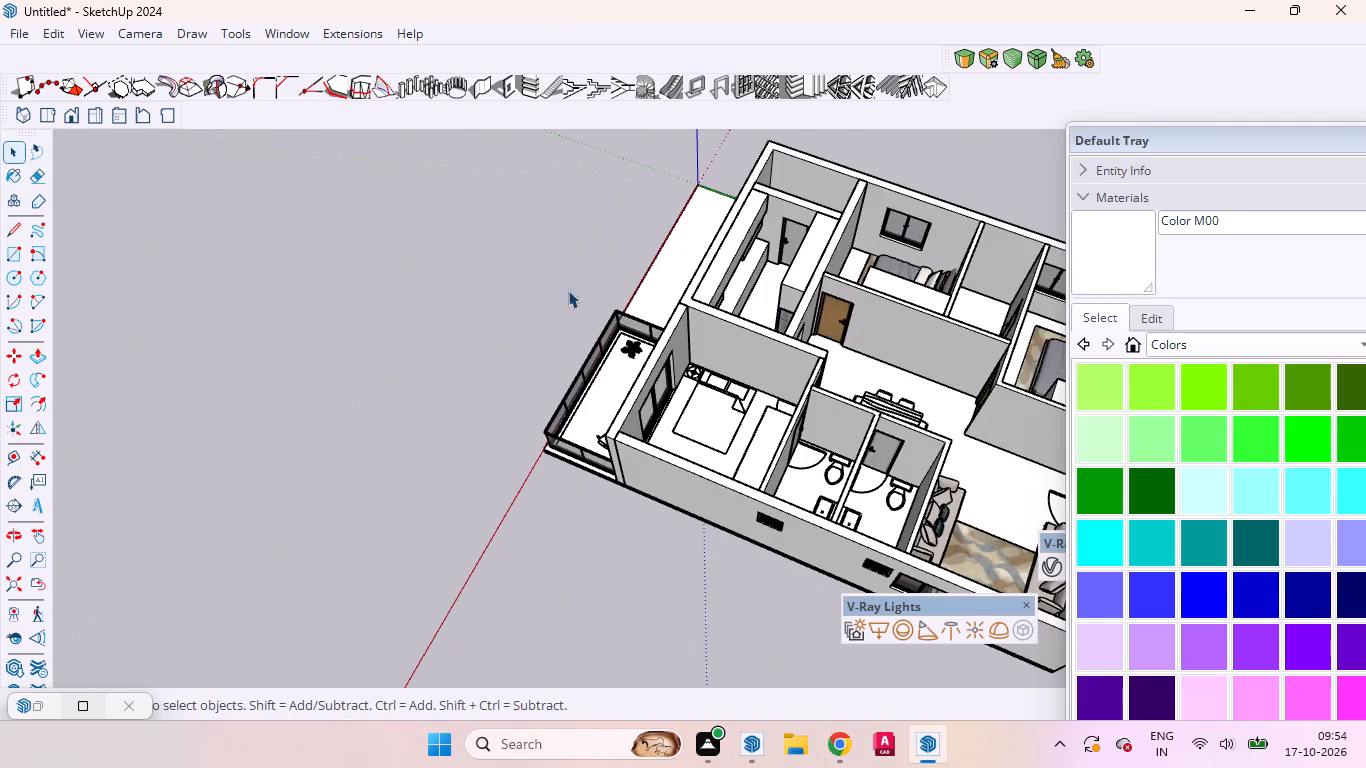
middle_drag(396, 371, 0, 301)
middle_drag(953, 423, 885, 471)
scroll(876, 371, up, 5)
middle_drag(854, 391, 872, 619)
scroll(853, 373, up, 5)
middle_drag(853, 444, 854, 397)
scroll(428, 361, down, 4)
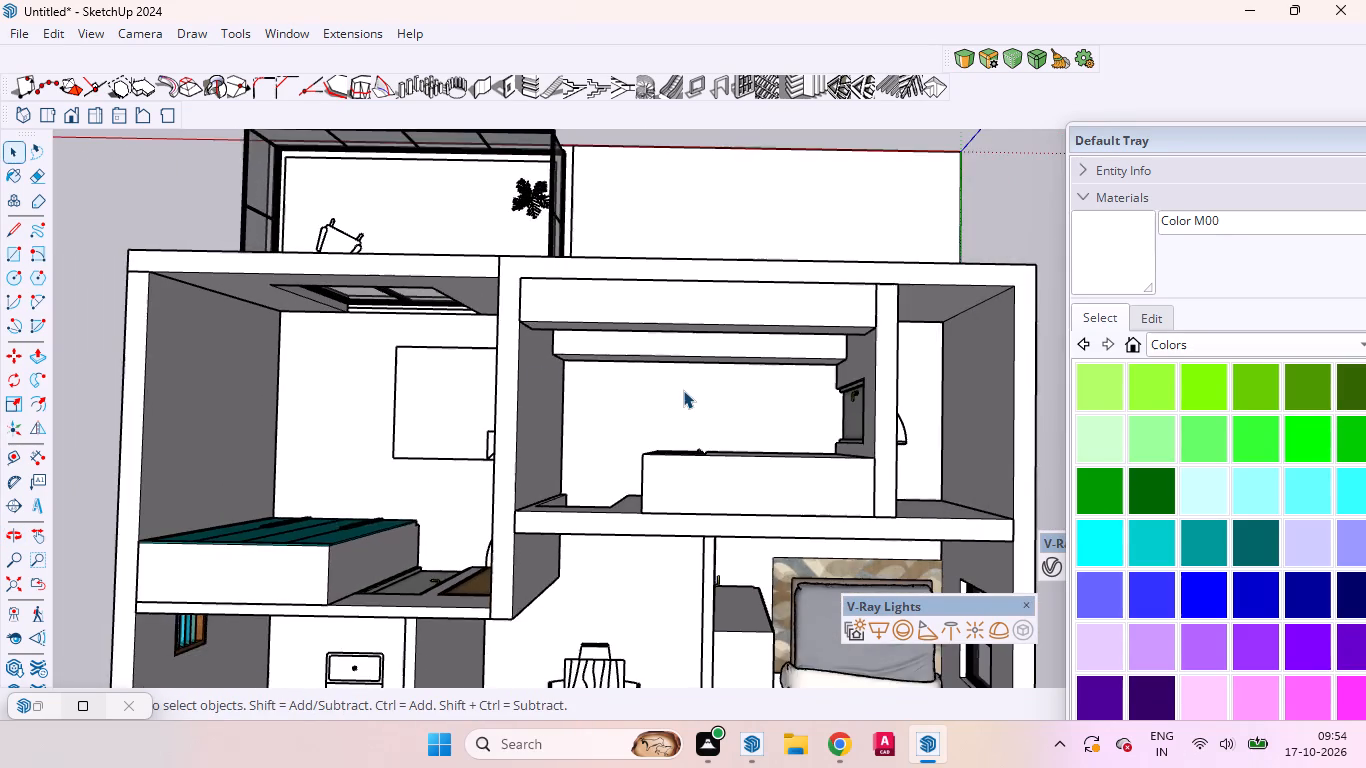
scroll(683, 390, up, 2)
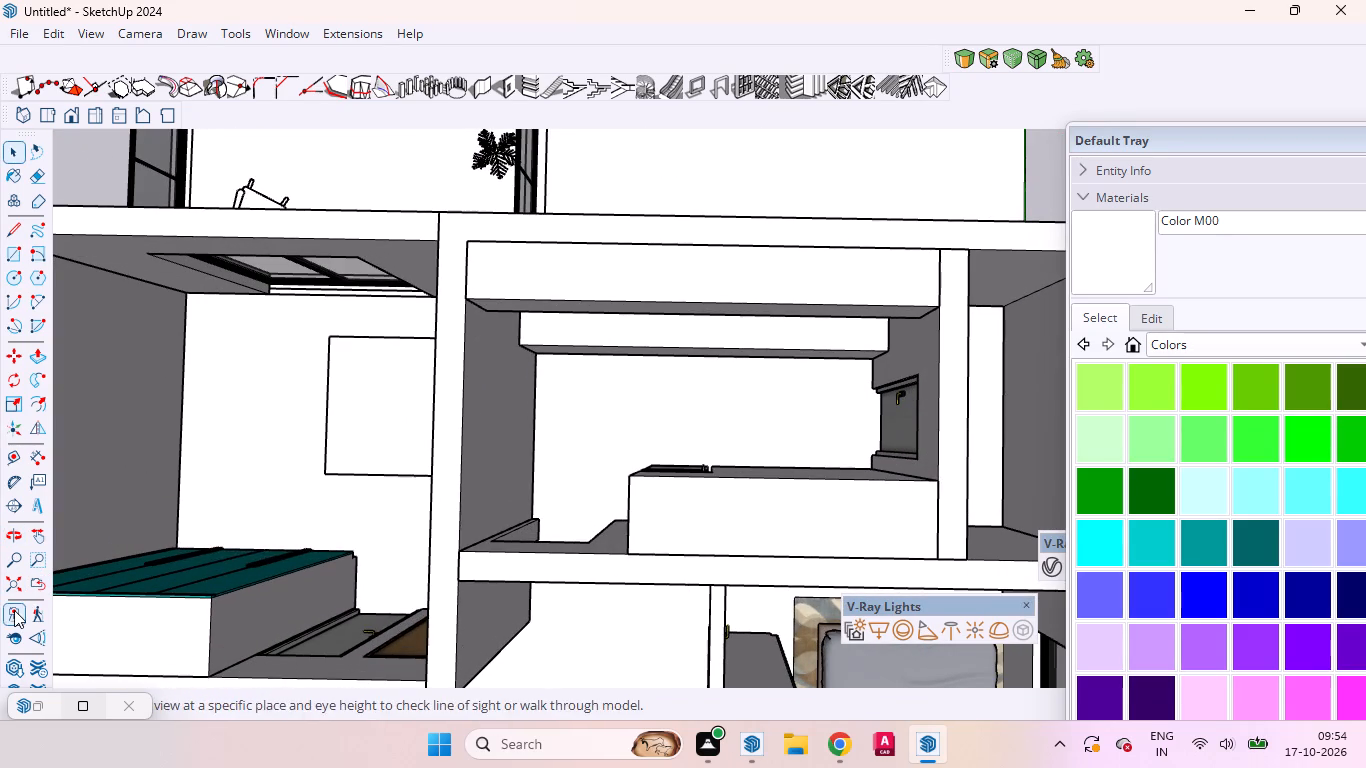
click(14, 610)
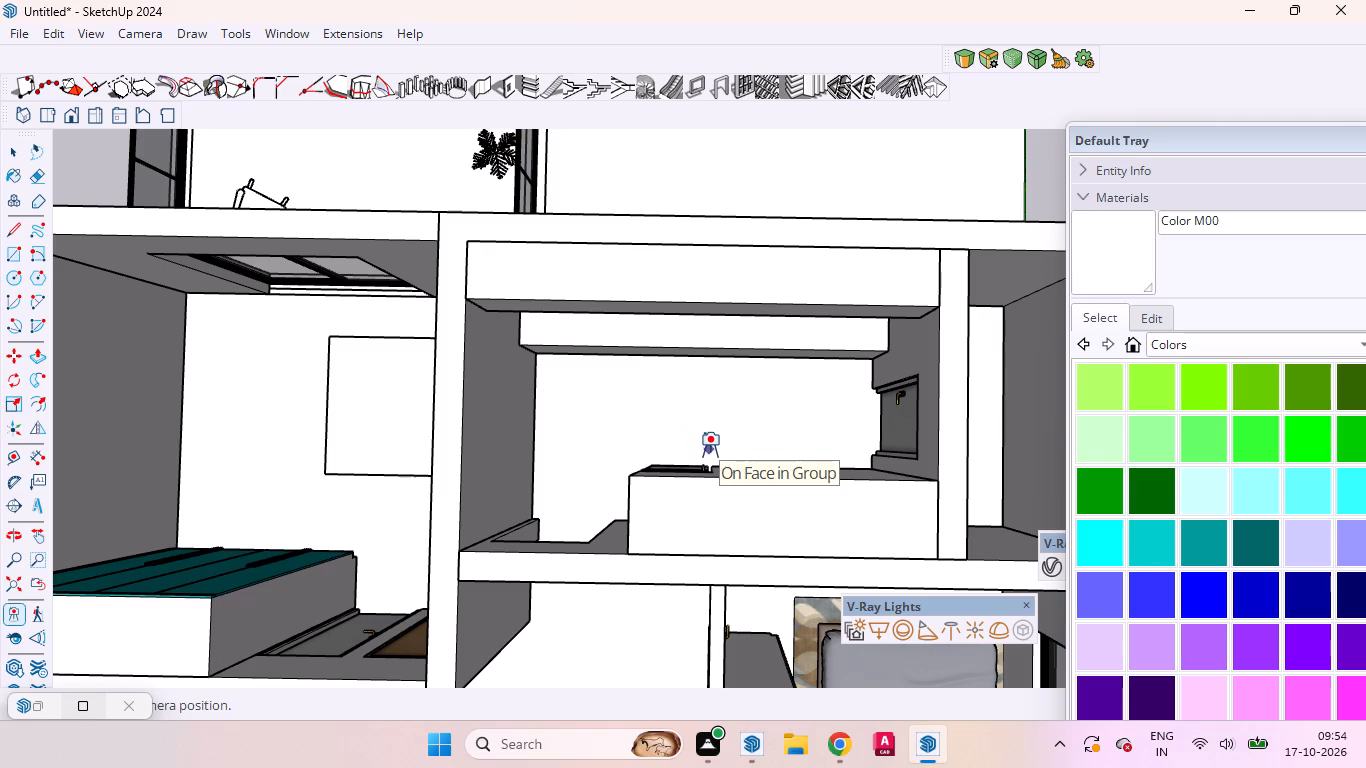
click(709, 450)
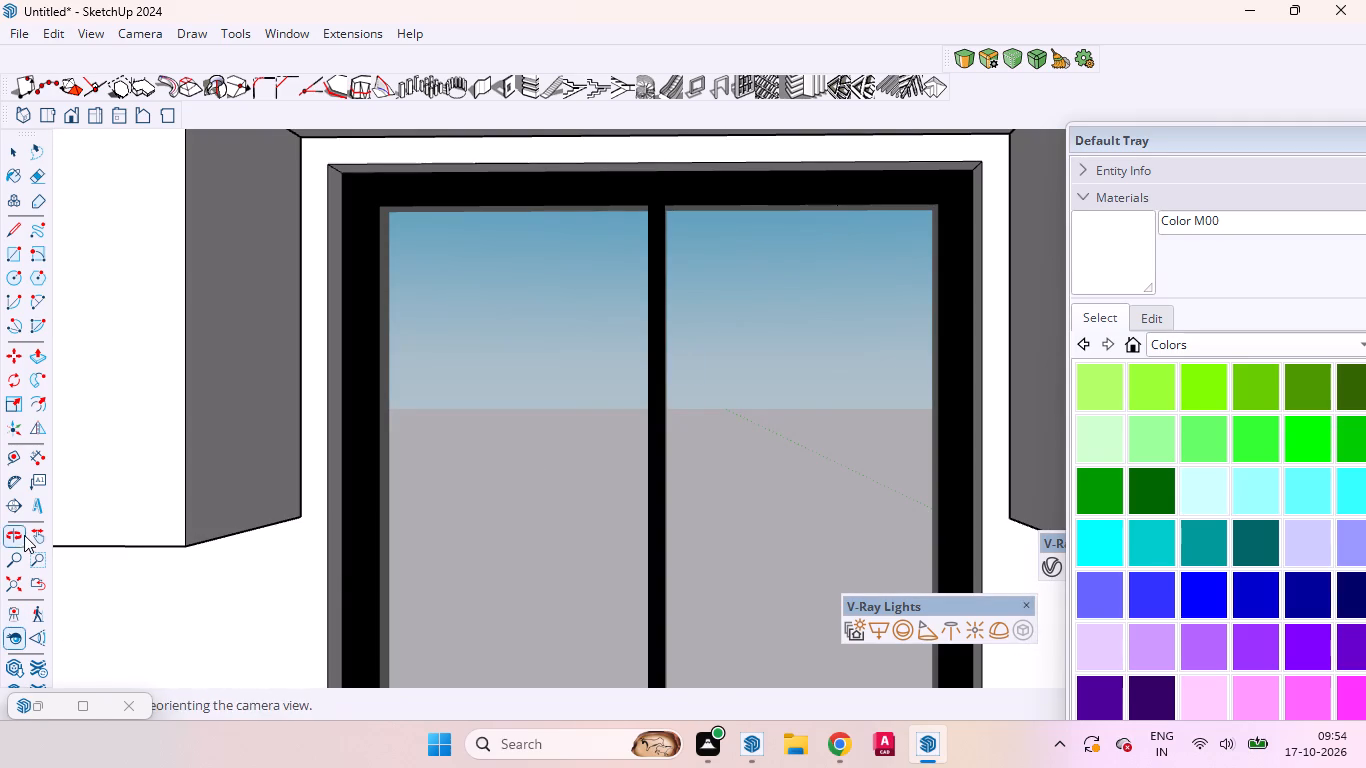
Set the interior camera's field of view to 77 degrees.
click(20, 569)
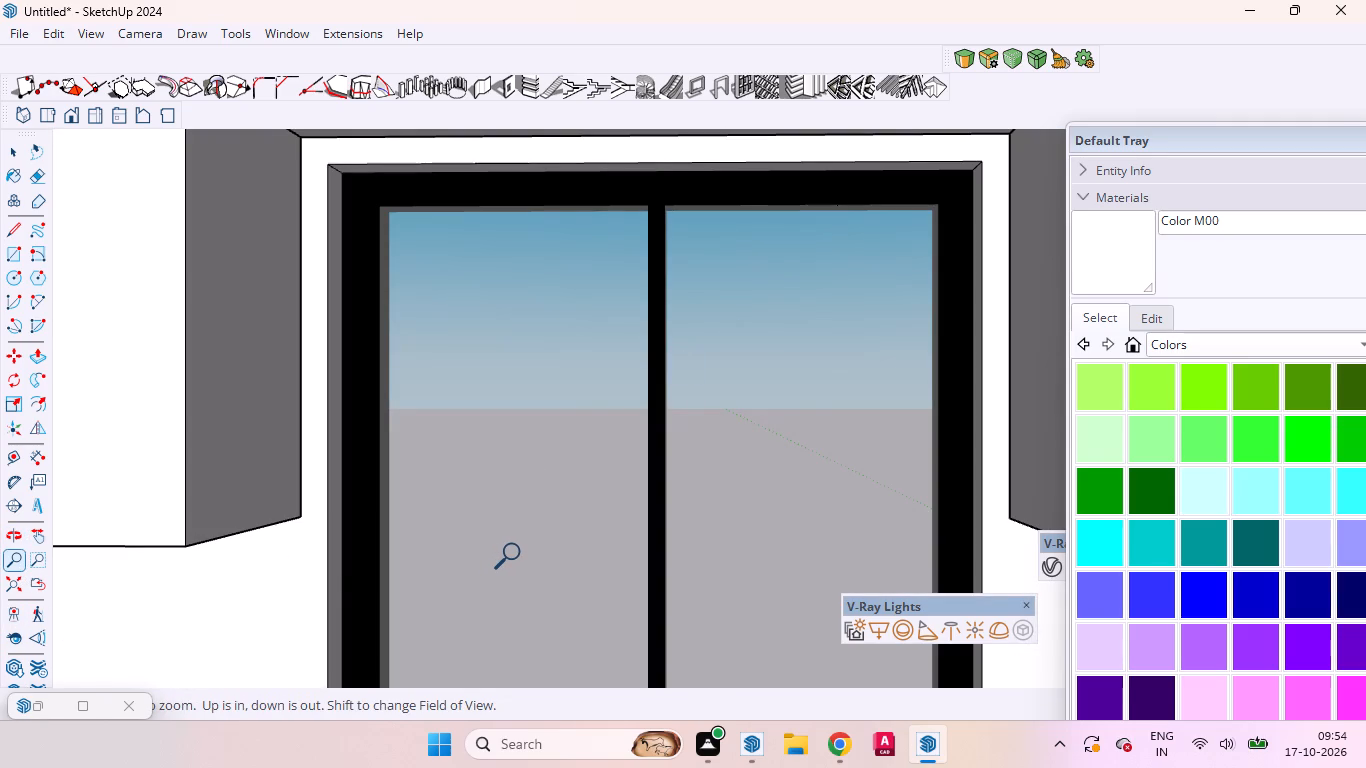
text(77)
key(Return)
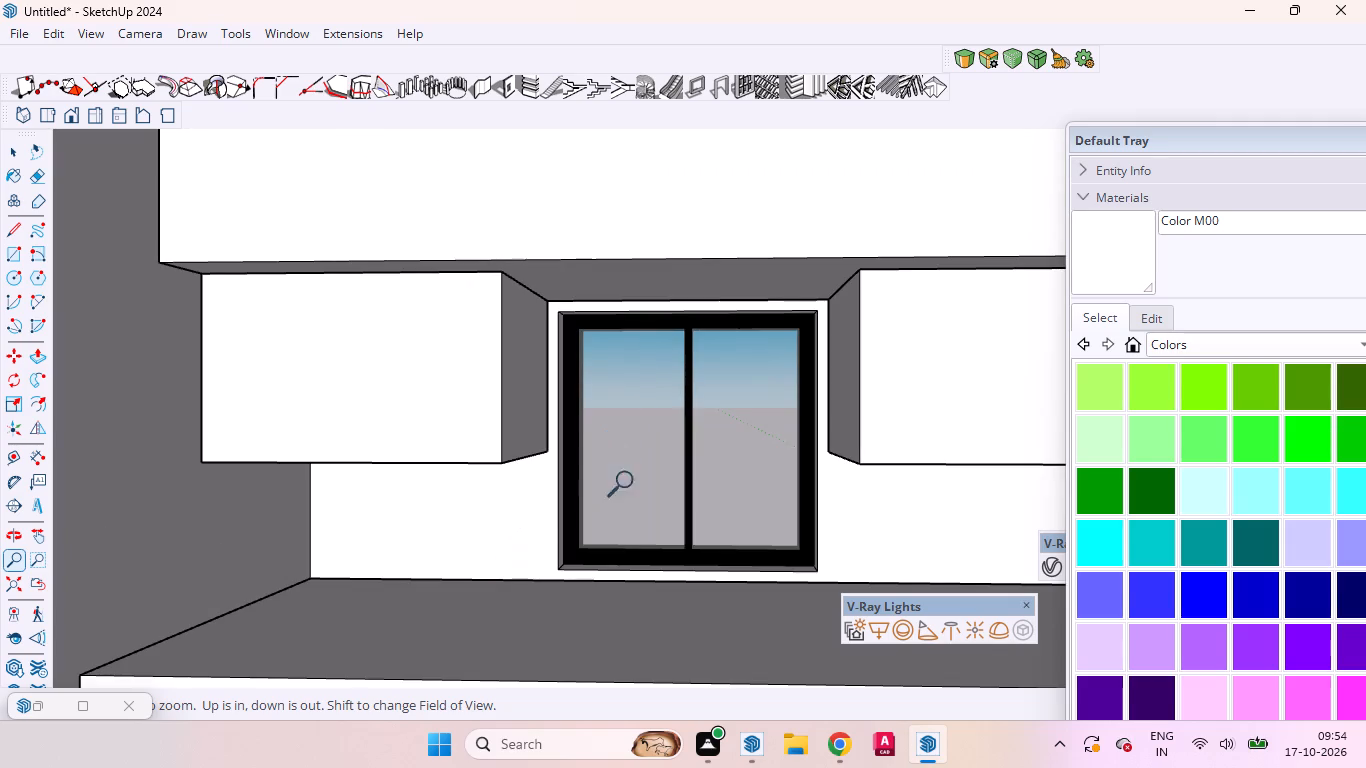
Aim the camera down at the base counter and wall cabinets around the window and save the view as a new scene.
click(46, 544)
drag(653, 506, 661, 425)
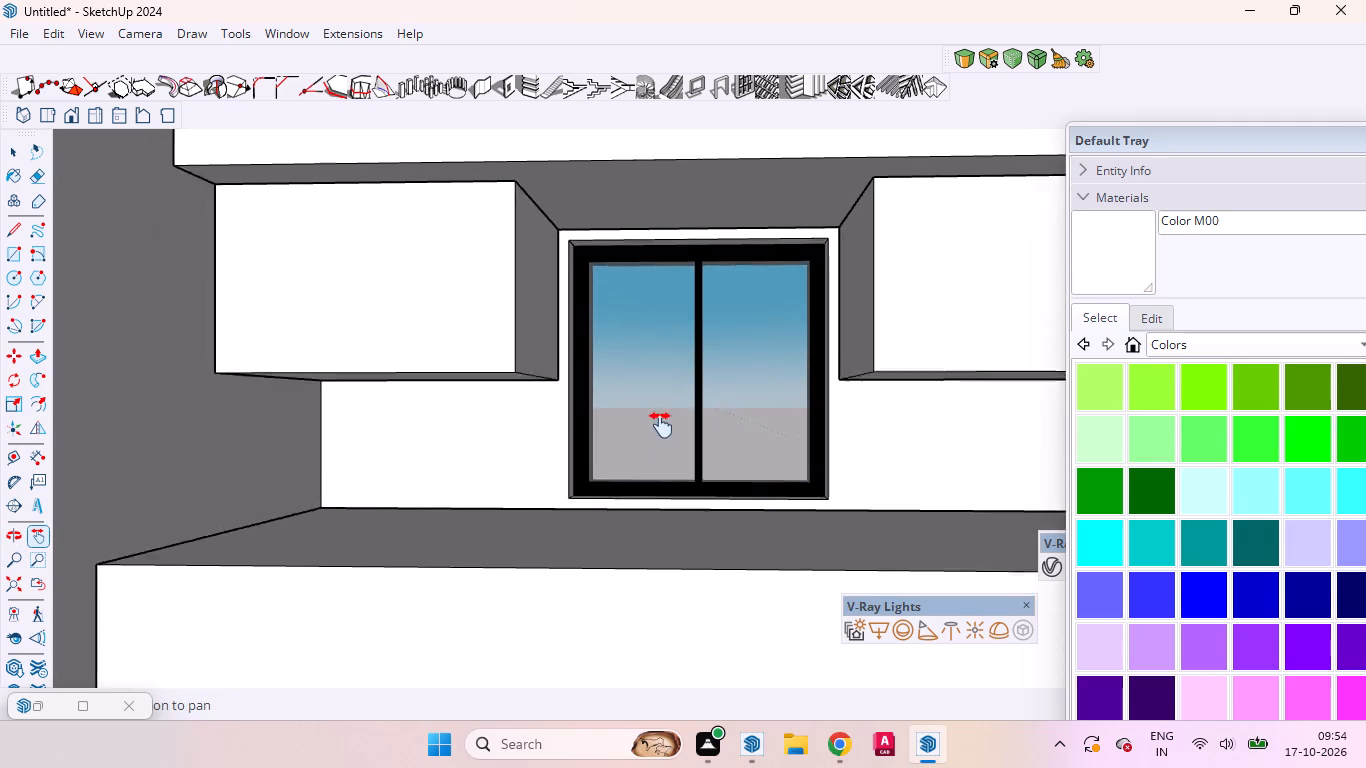
drag(661, 425, 593, 310)
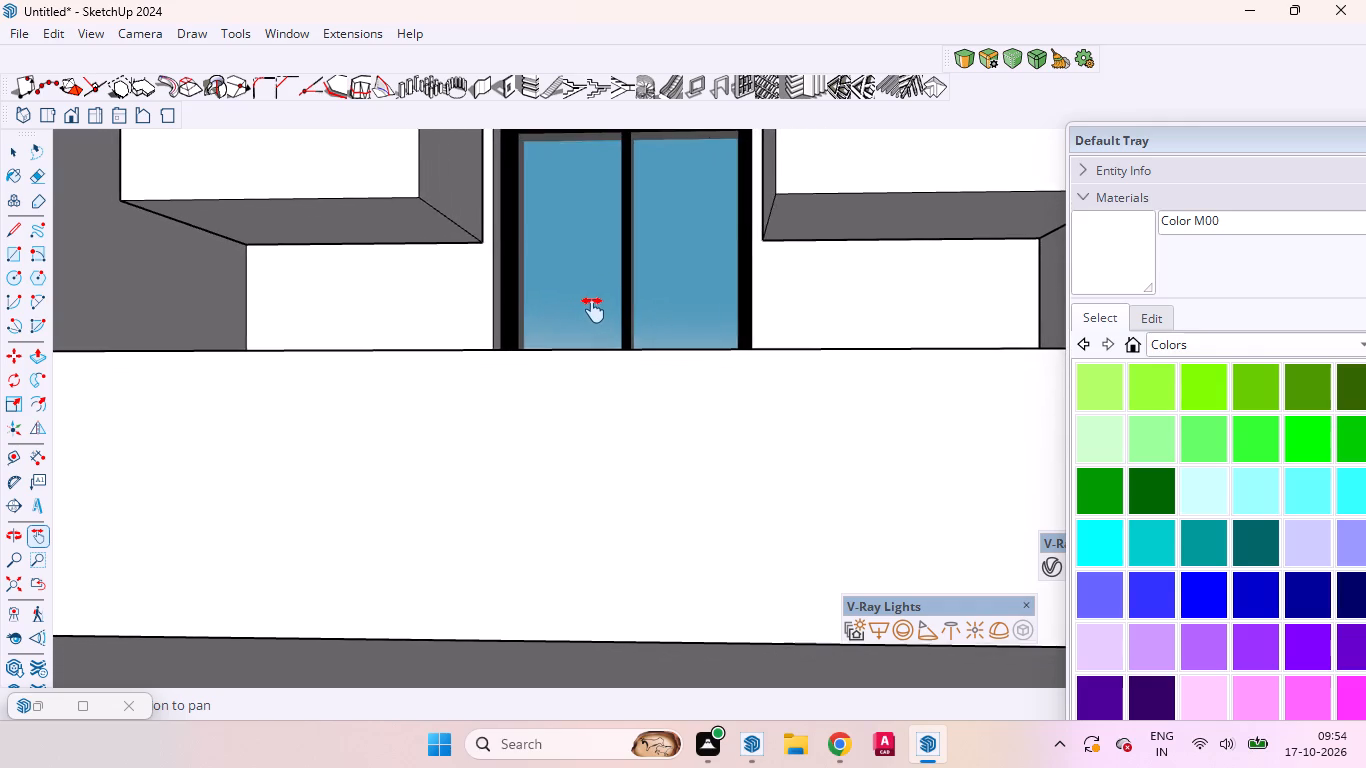
drag(593, 310, 638, 304)
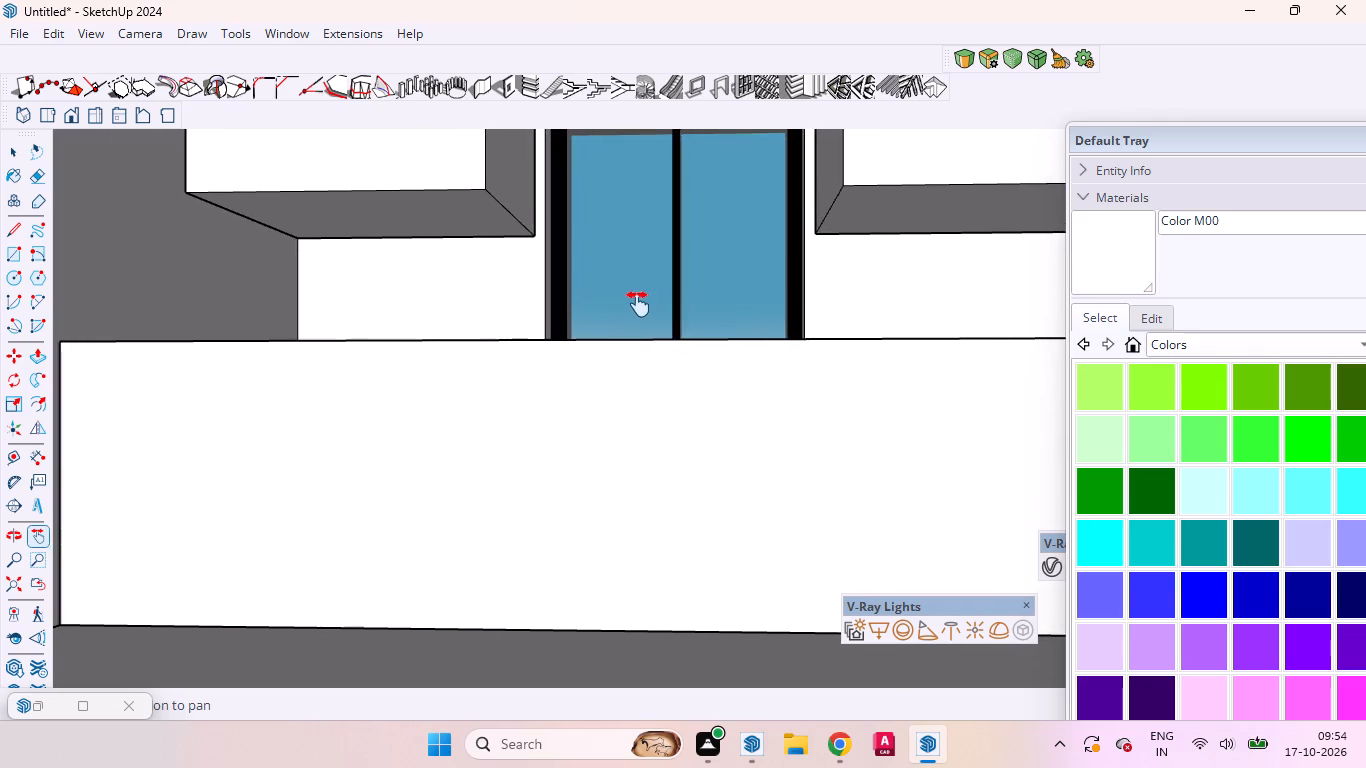
drag(638, 304, 601, 307)
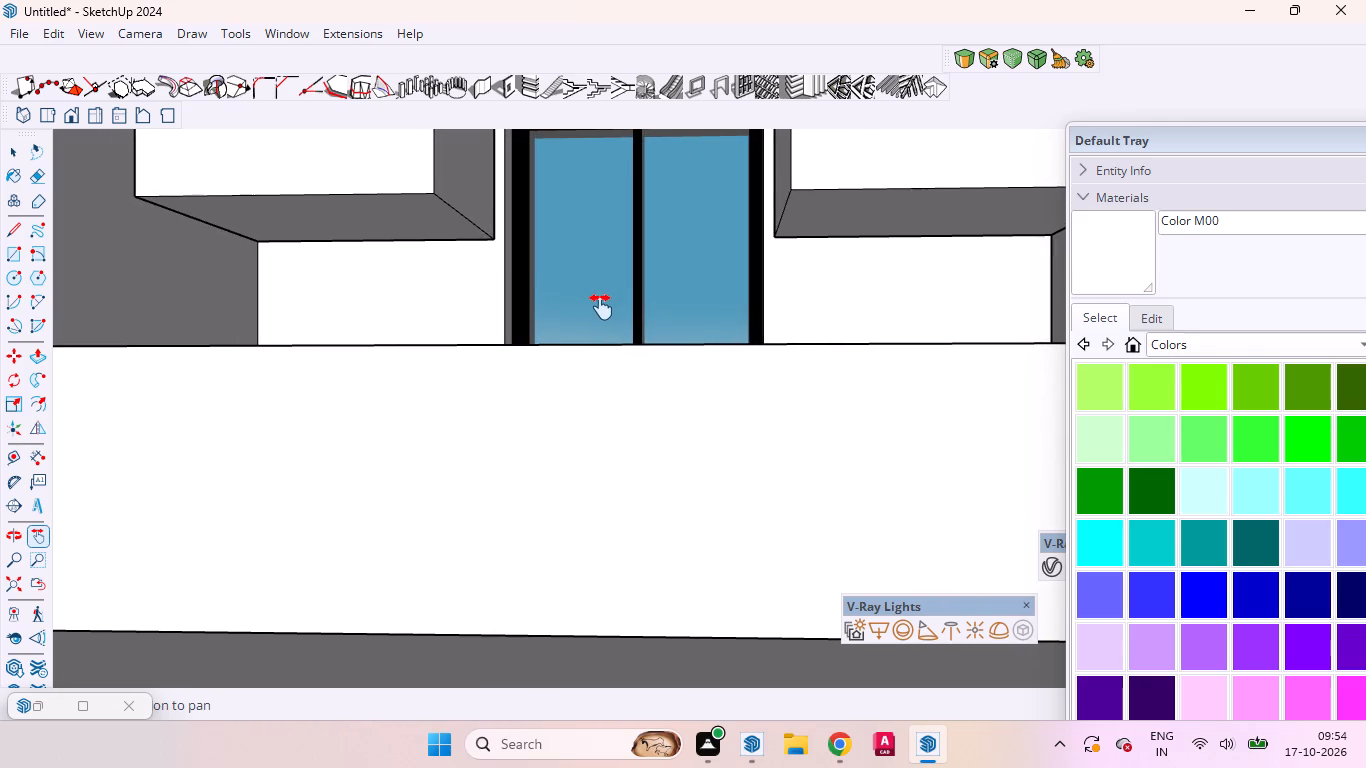
drag(601, 307, 596, 308)
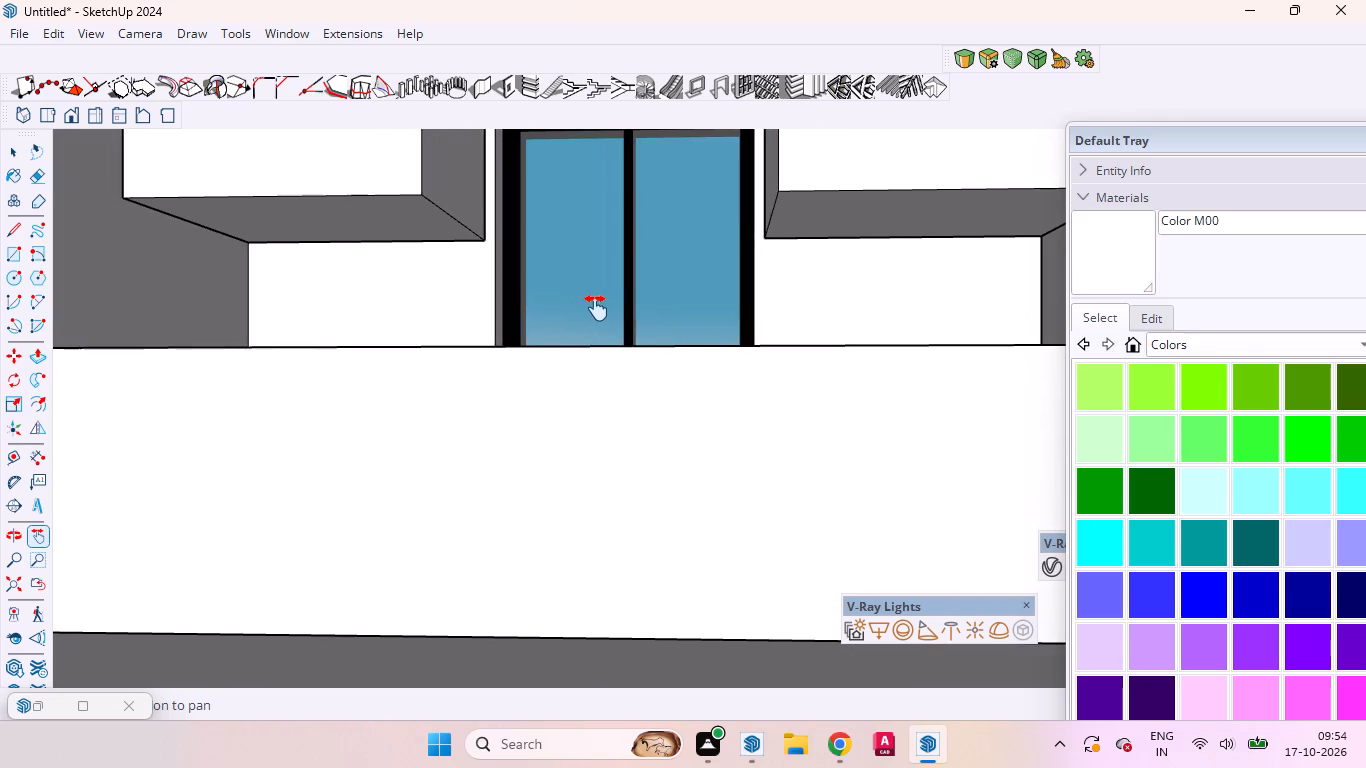
drag(596, 308, 634, 307)
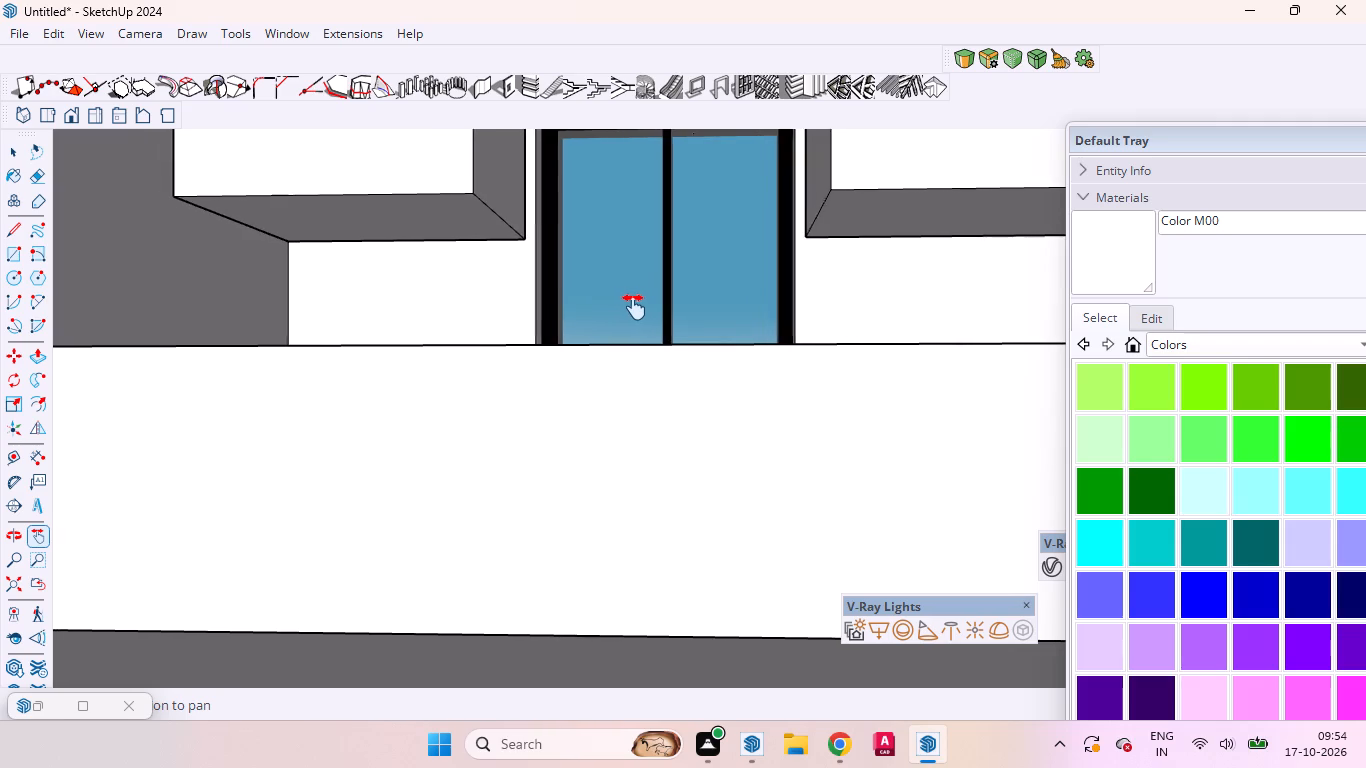
drag(634, 307, 645, 308)
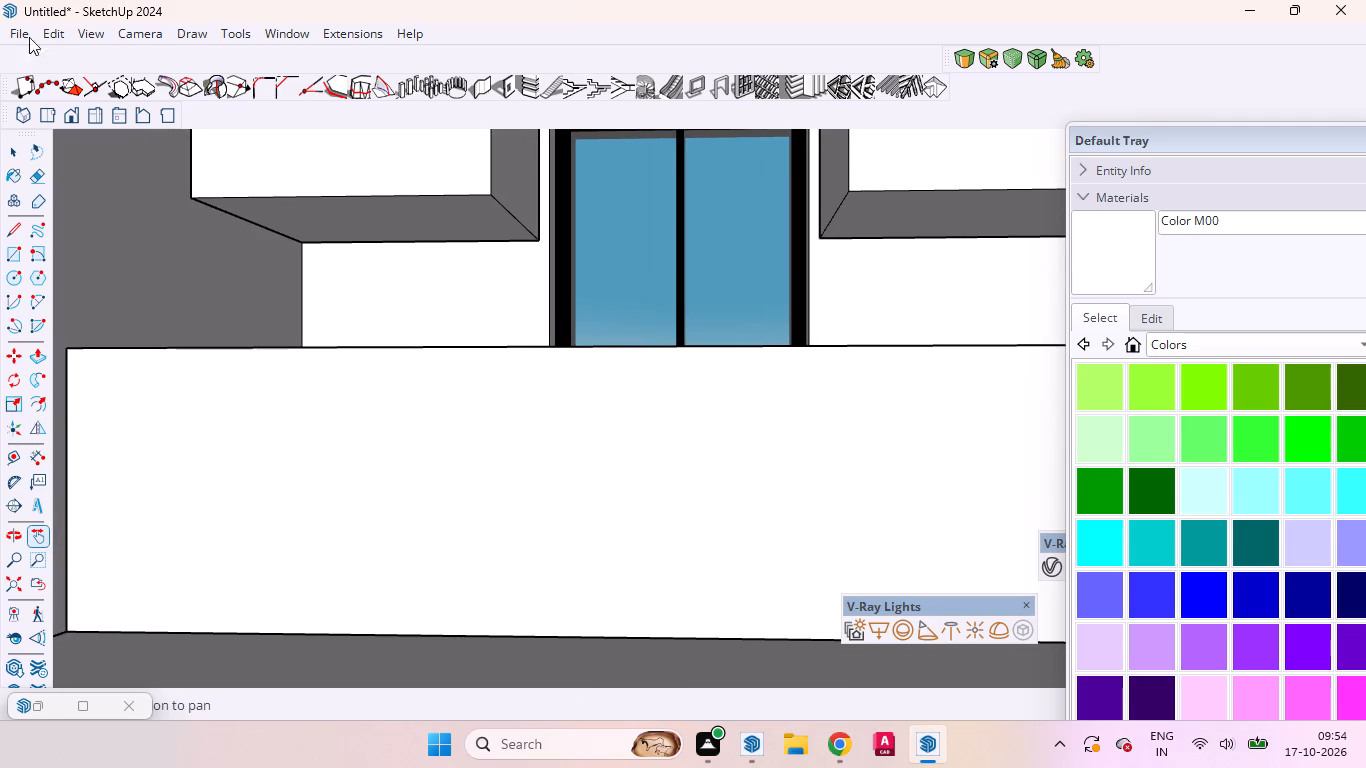
click(99, 36)
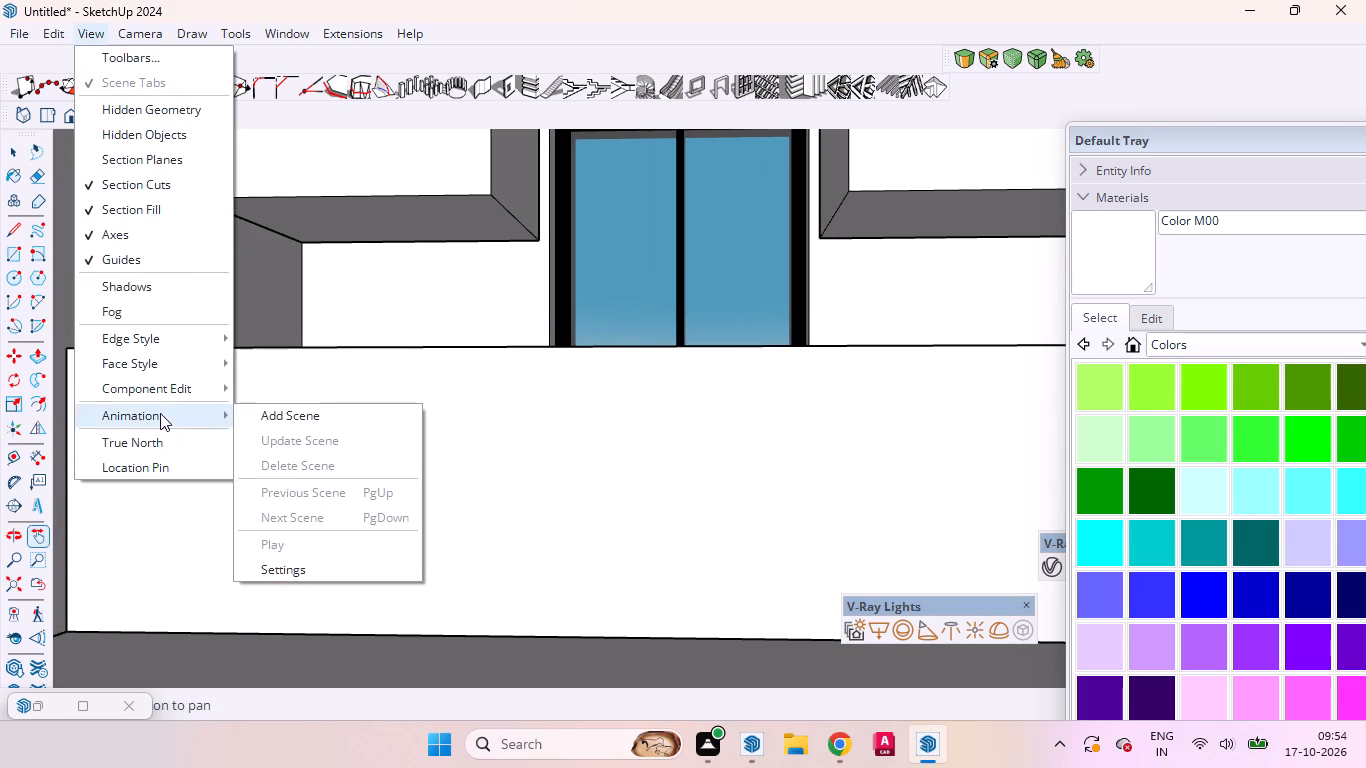
click(306, 416)
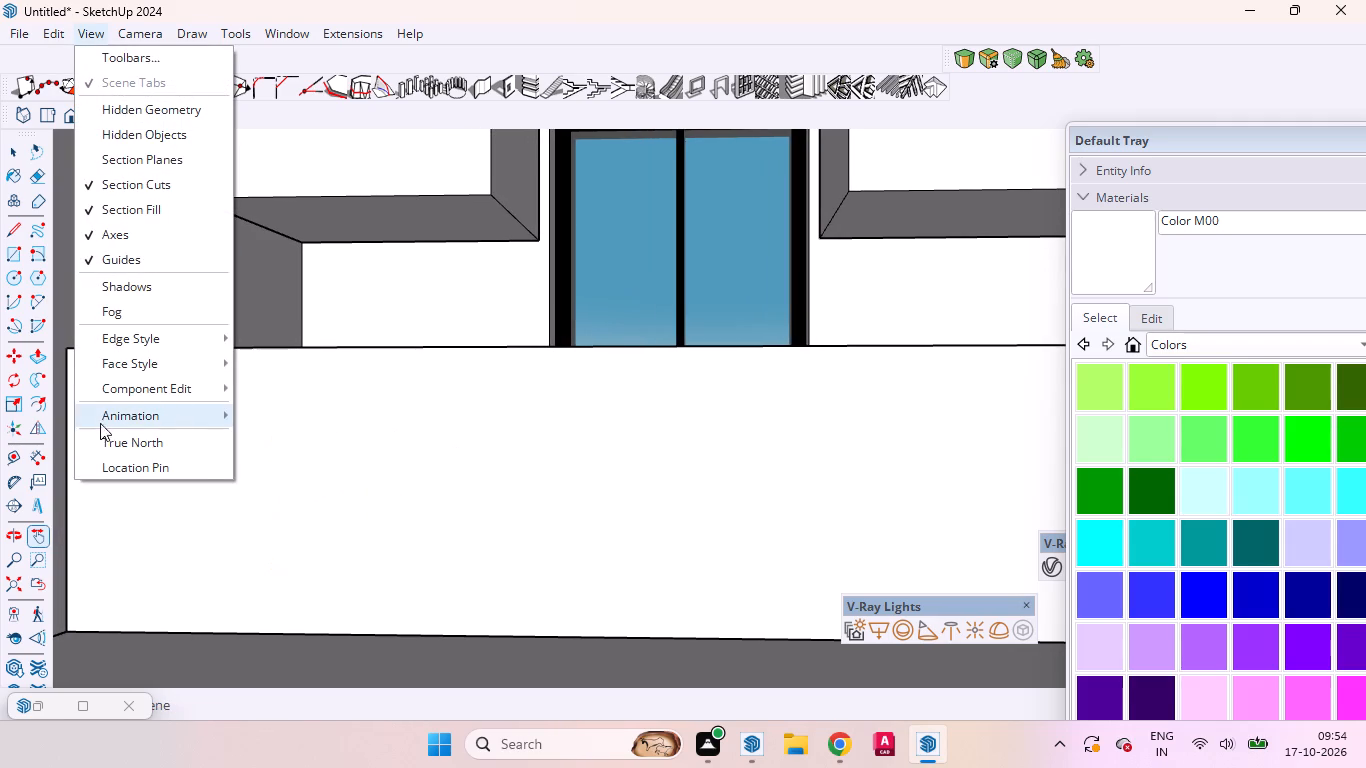
key(space)
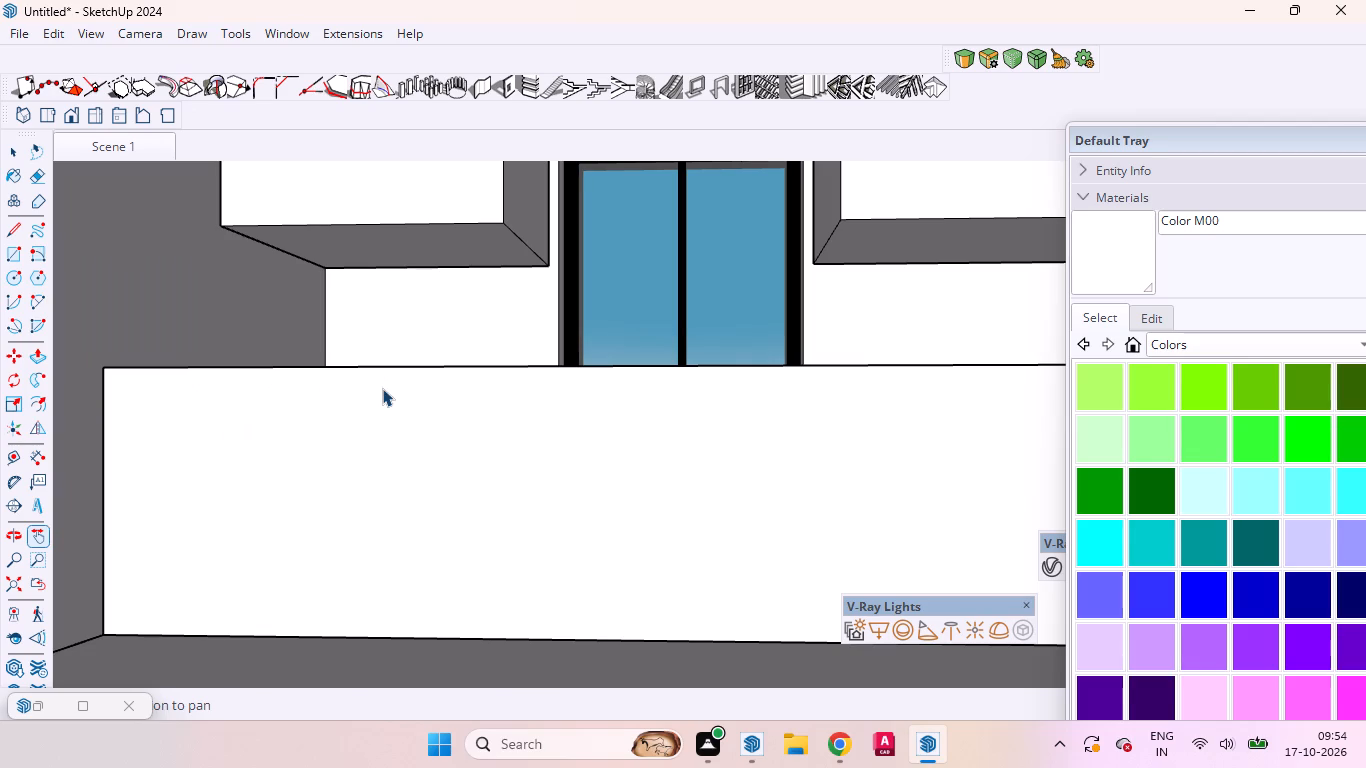
Move the Default Tray down out of the way so the whole base counter is uncovered.
drag(1282, 140, 1149, 337)
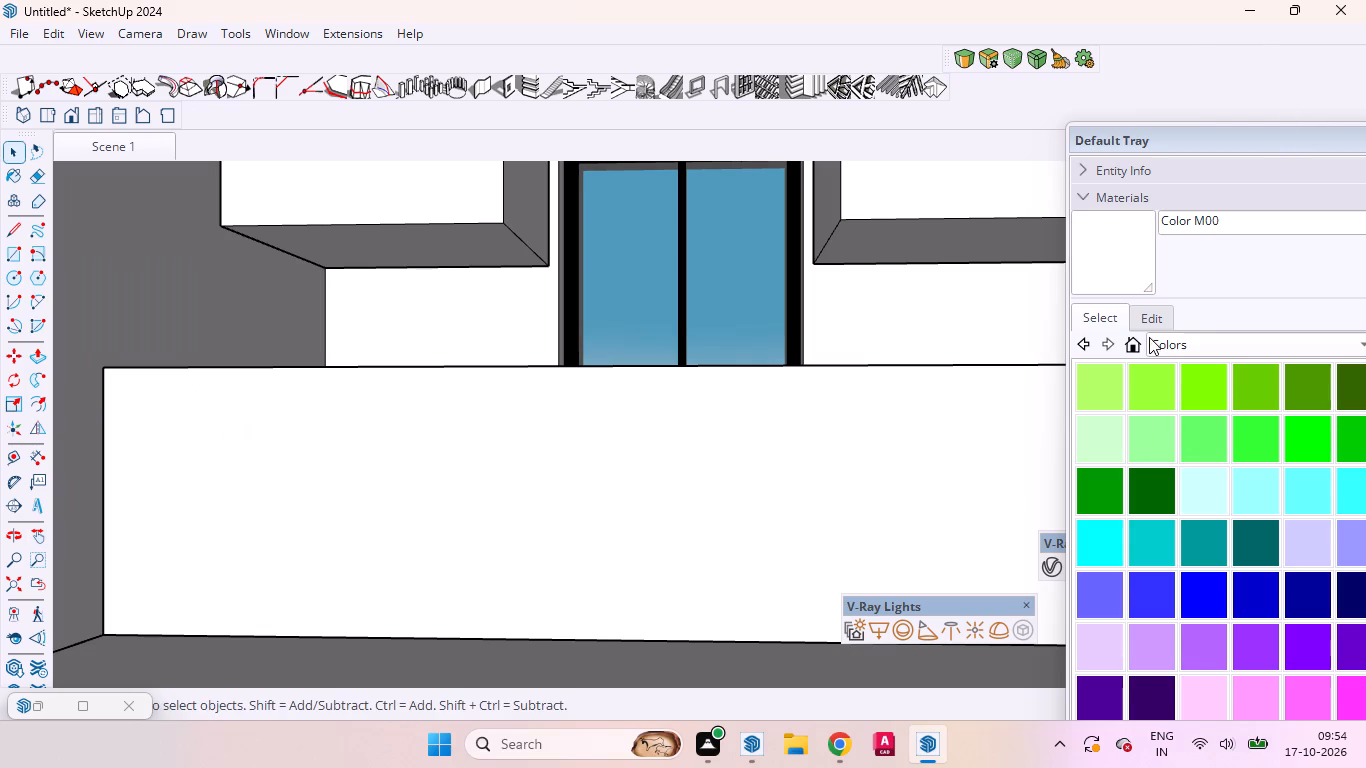
drag(1149, 337, 1058, 386)
drag(1105, 382, 1104, 392)
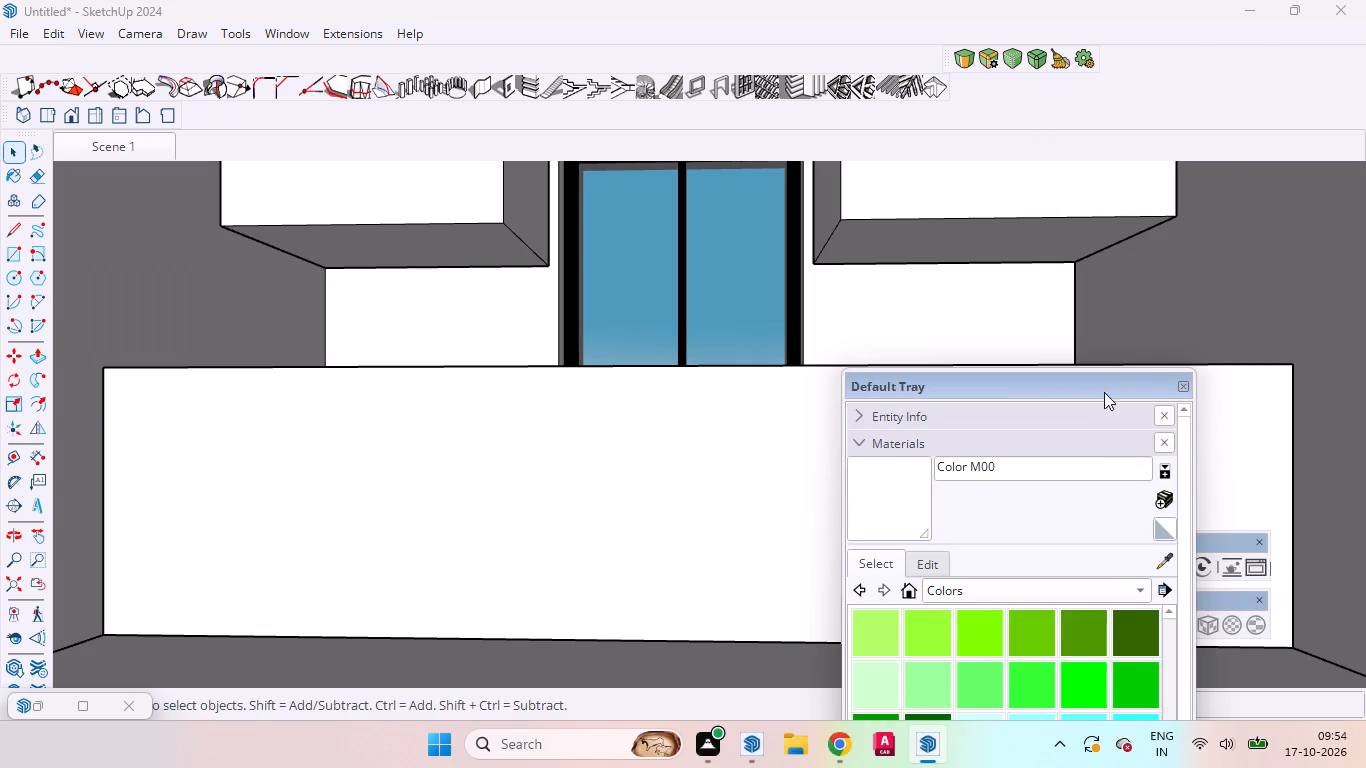
drag(1104, 392, 1017, 488)
drag(996, 382, 854, 614)
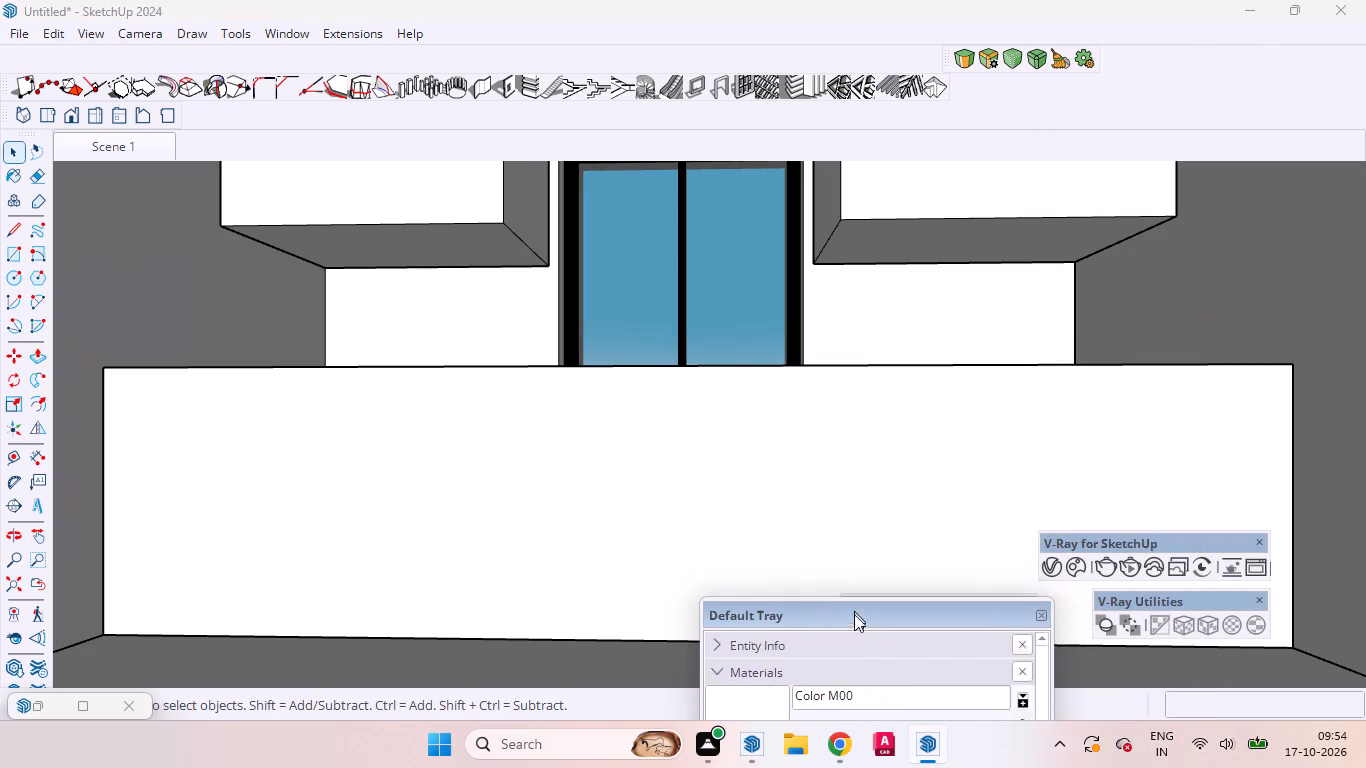
drag(854, 614, 866, 719)
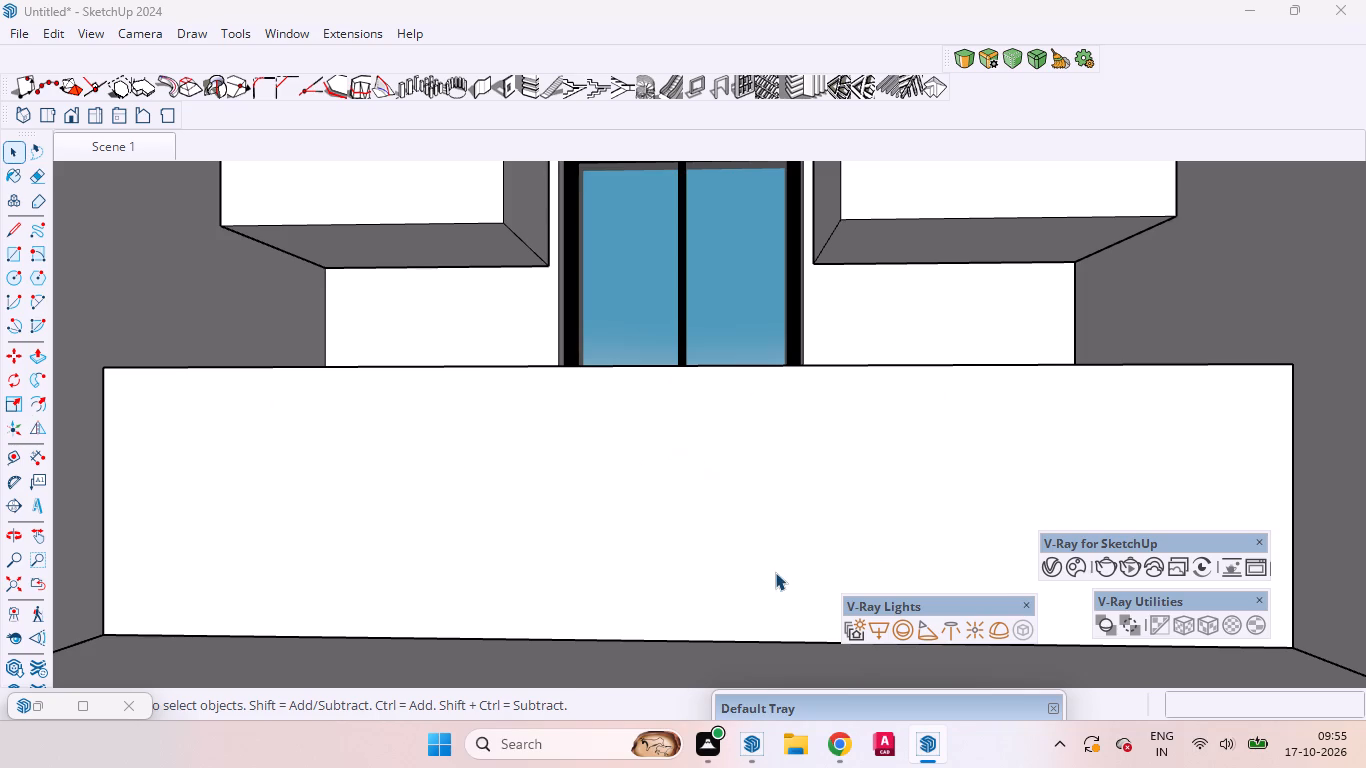
Open the base counter group for editing and copy the front face's left vertical edge 2" inward.
key(t)
key(space)
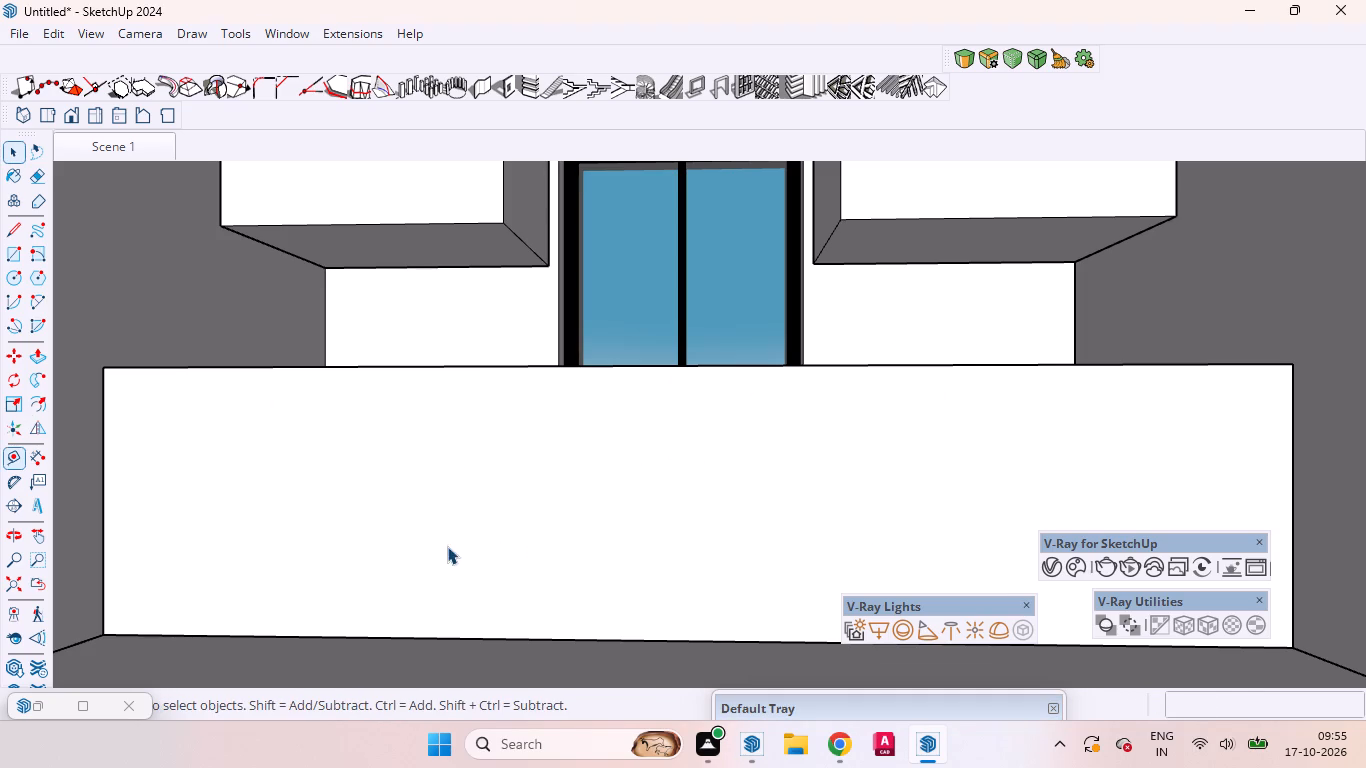
click(108, 475)
double_click(107, 474)
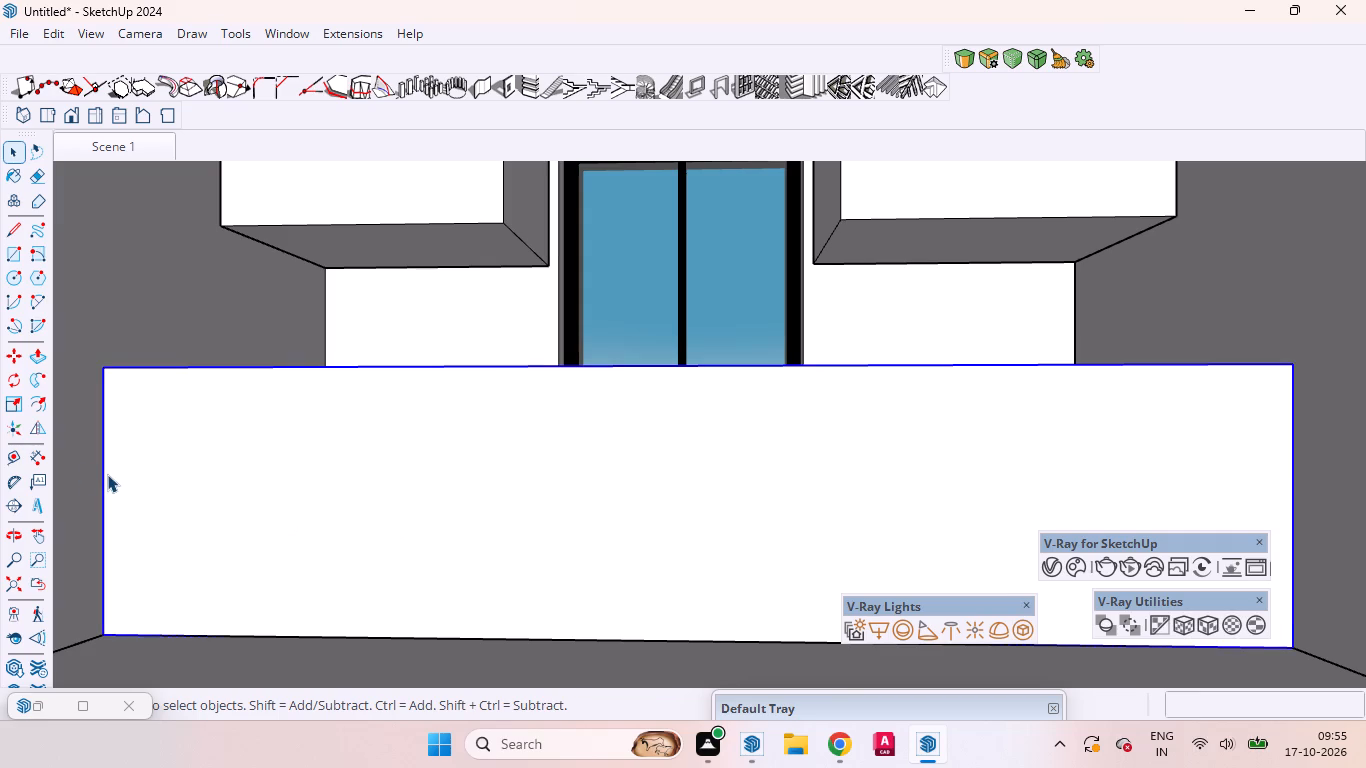
click(106, 473)
click(106, 473)
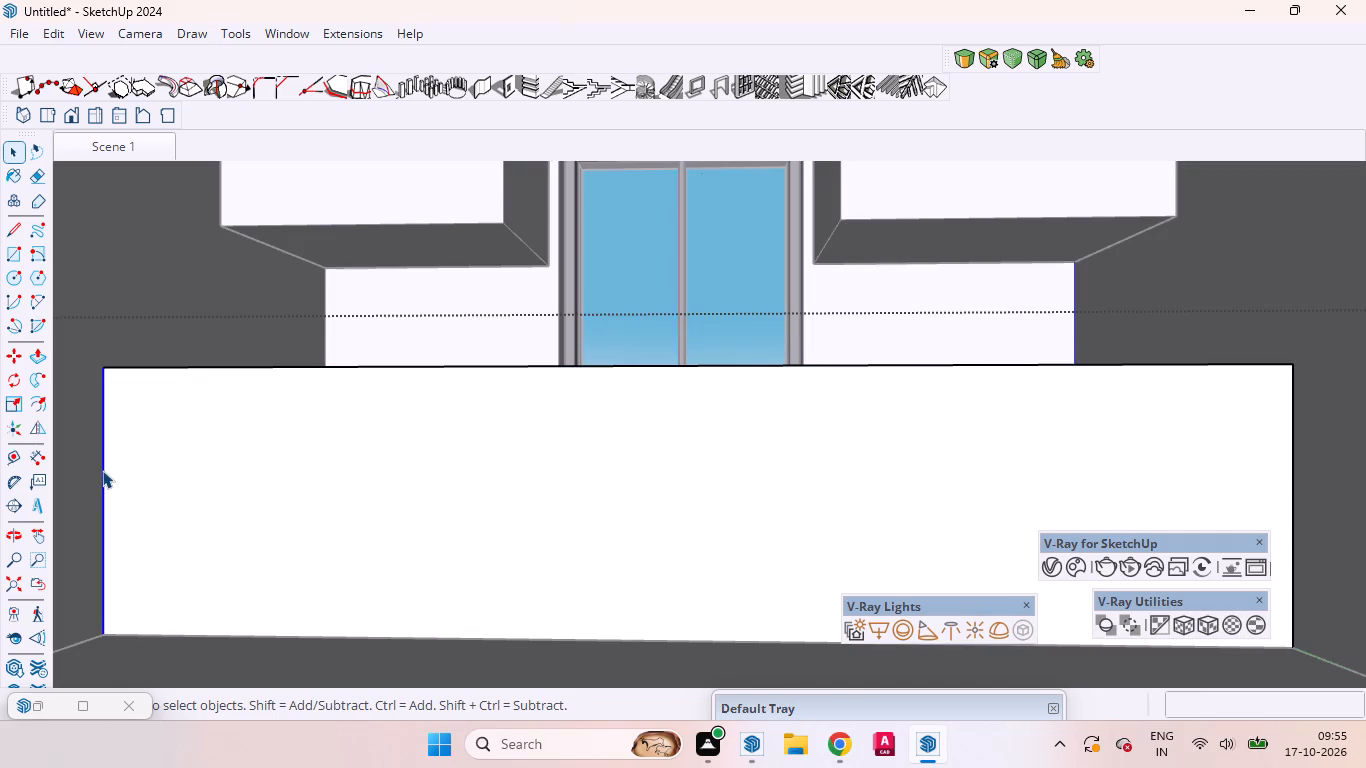
key(m)
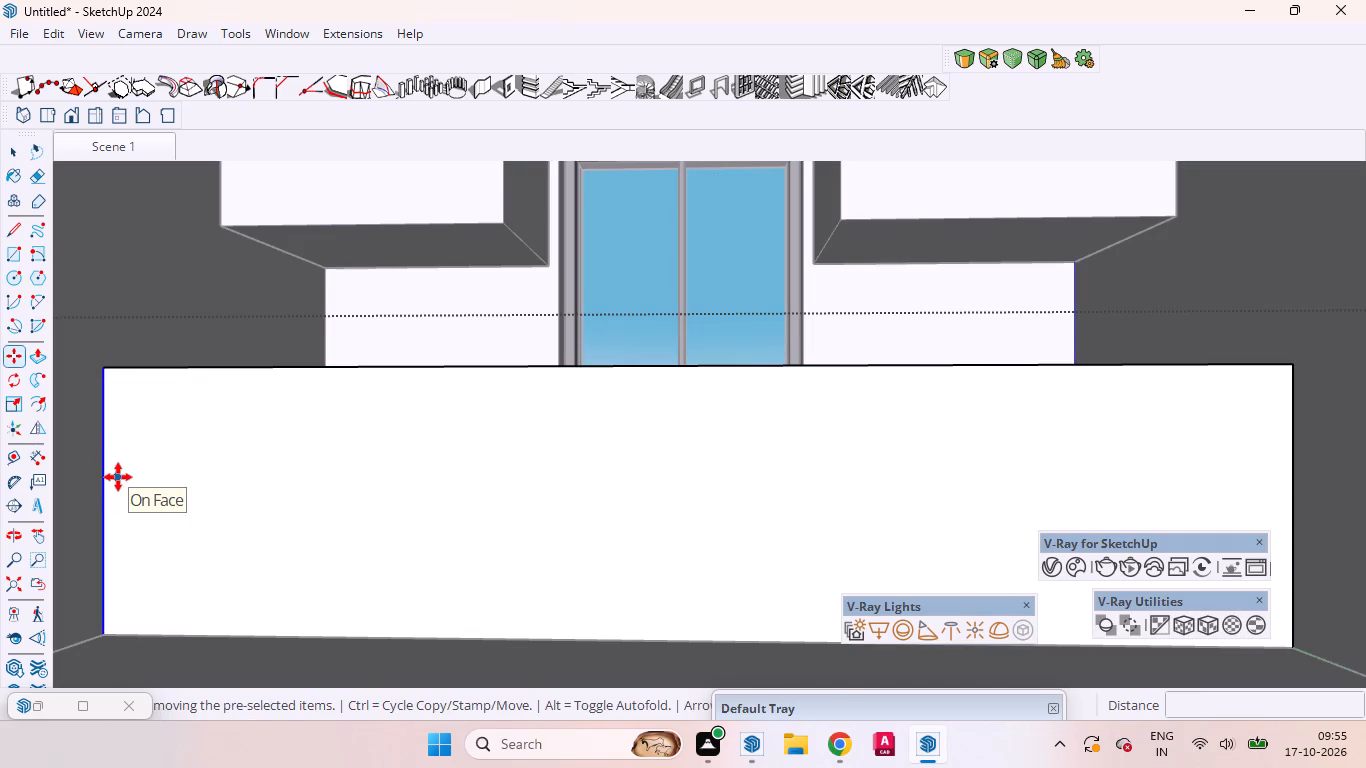
click(118, 477)
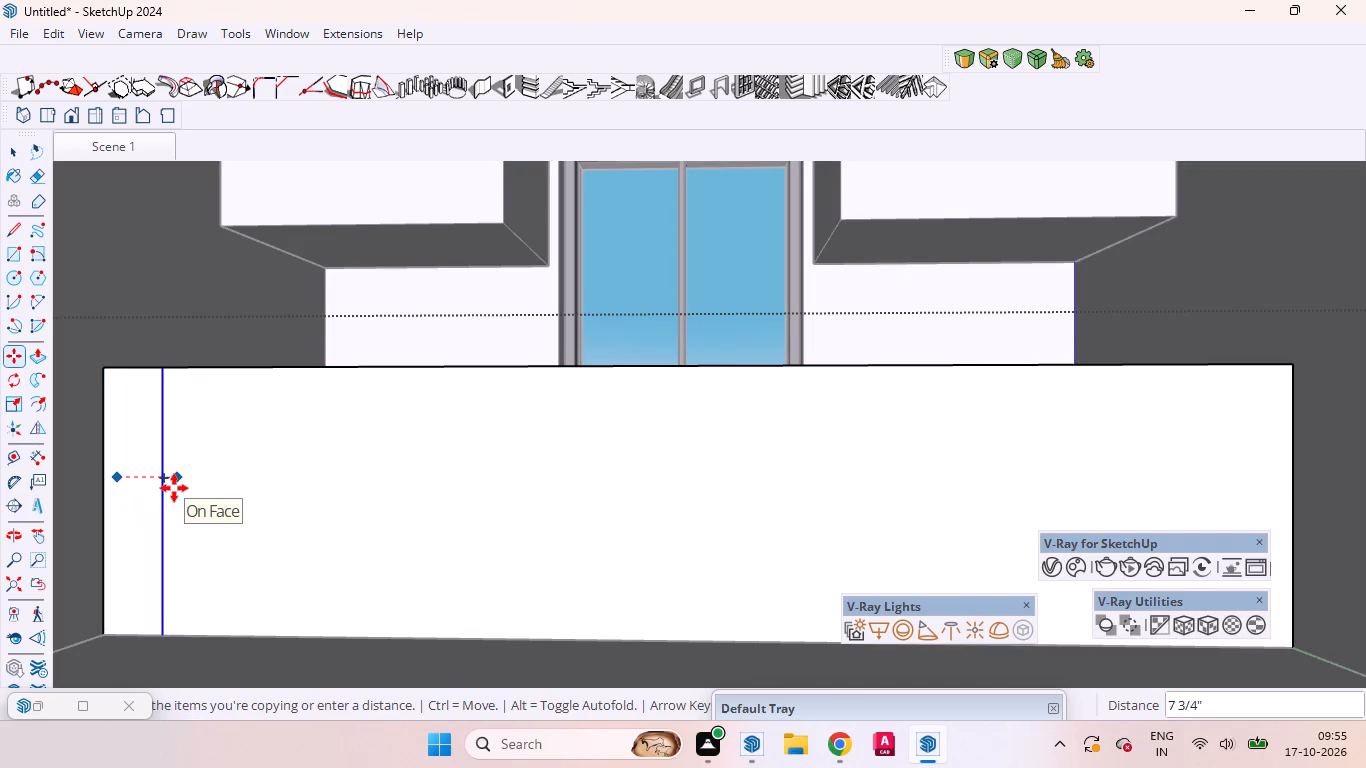
key(2)
key(Return)
key(space)
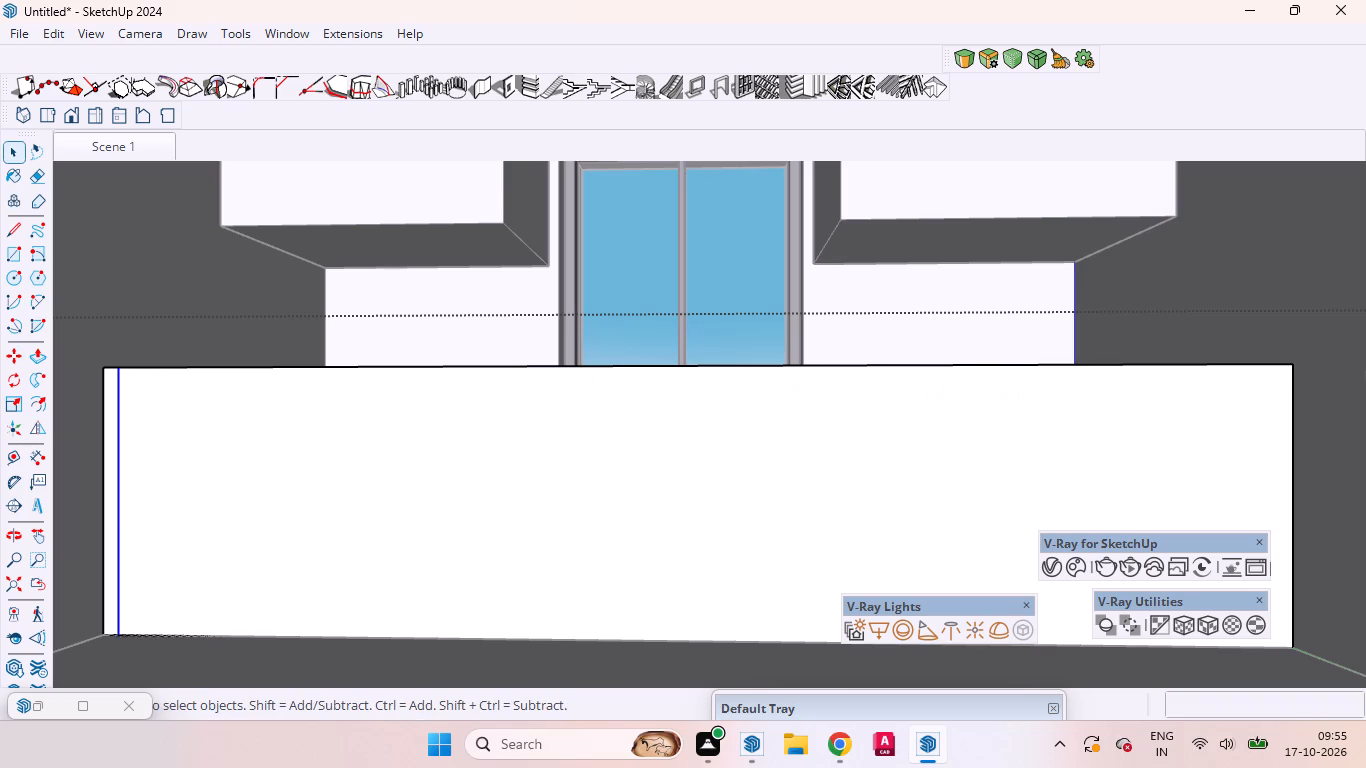
Copy the right vertical edge of the counter's front face 2" inward.
click(1292, 426)
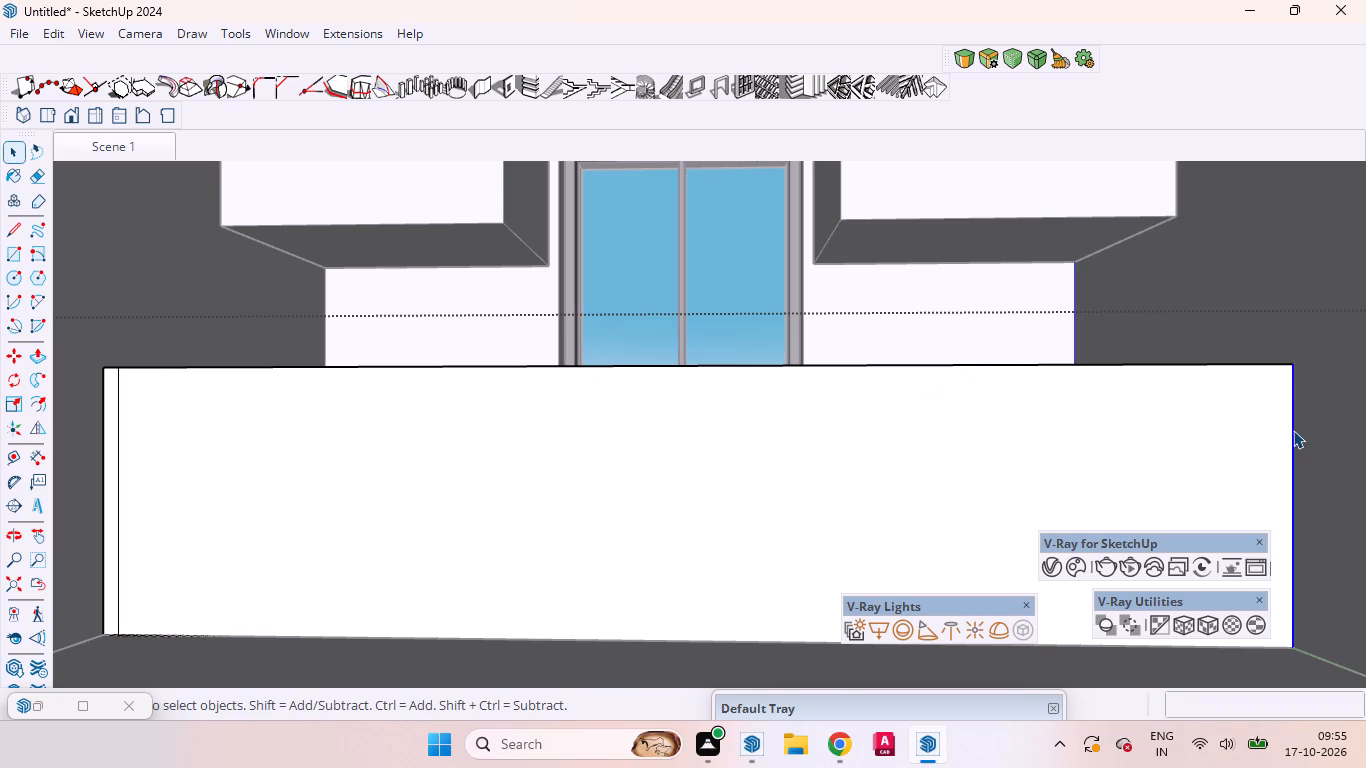
key(m)
click(1295, 431)
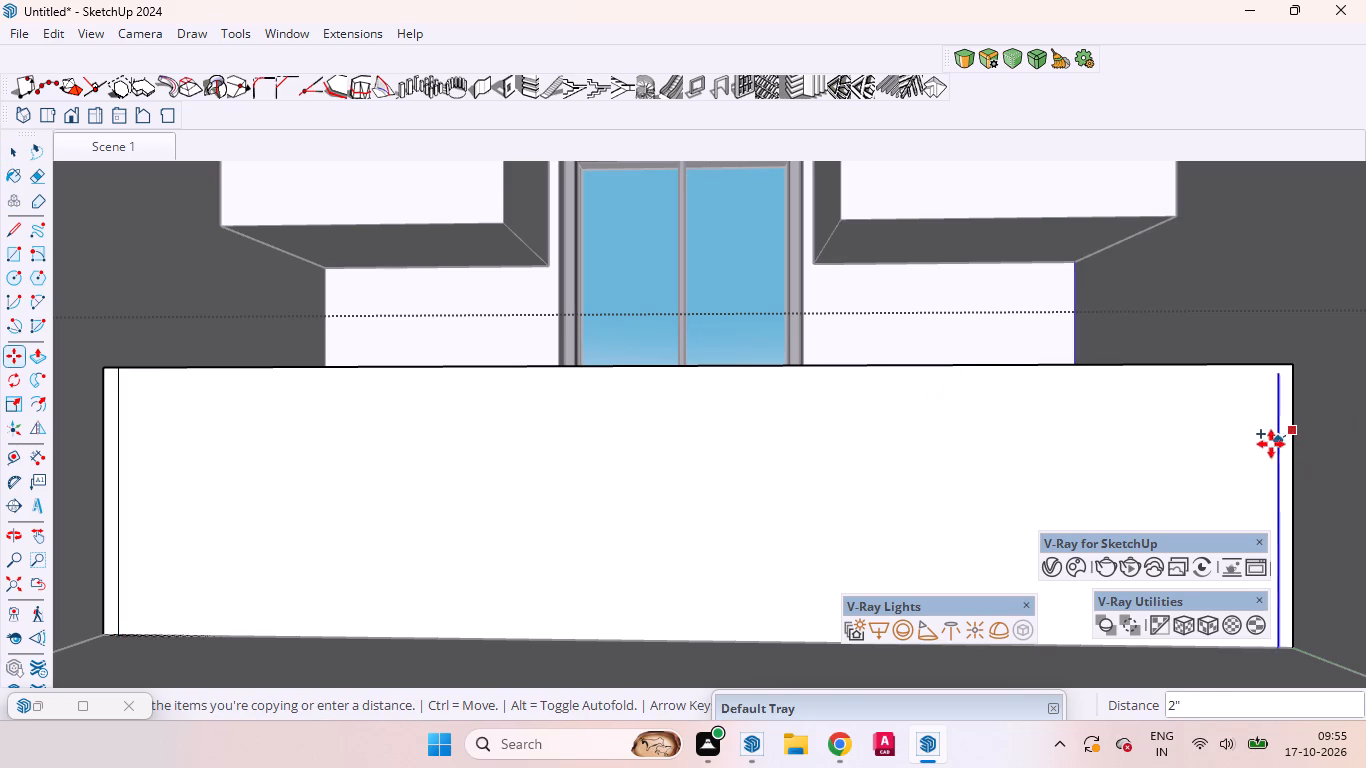
key(2)
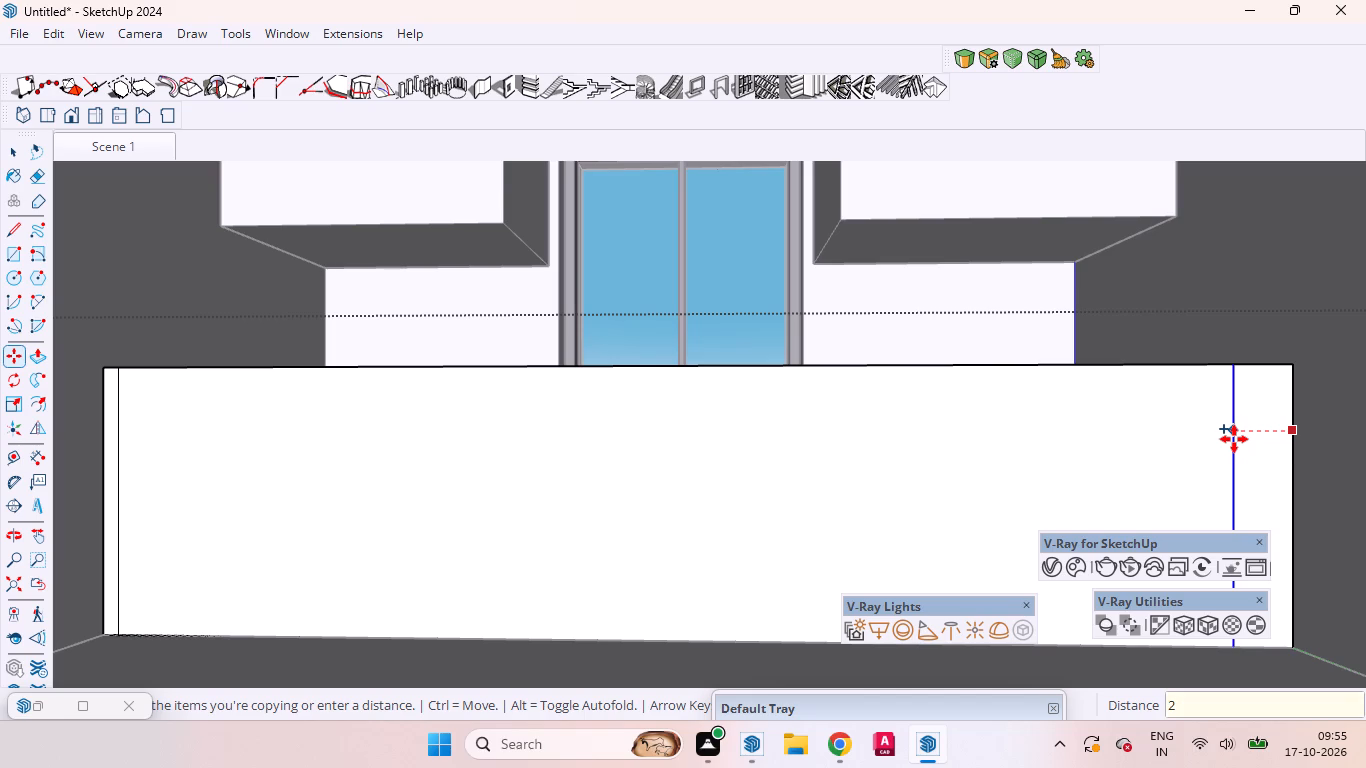
key(Return)
key(space)
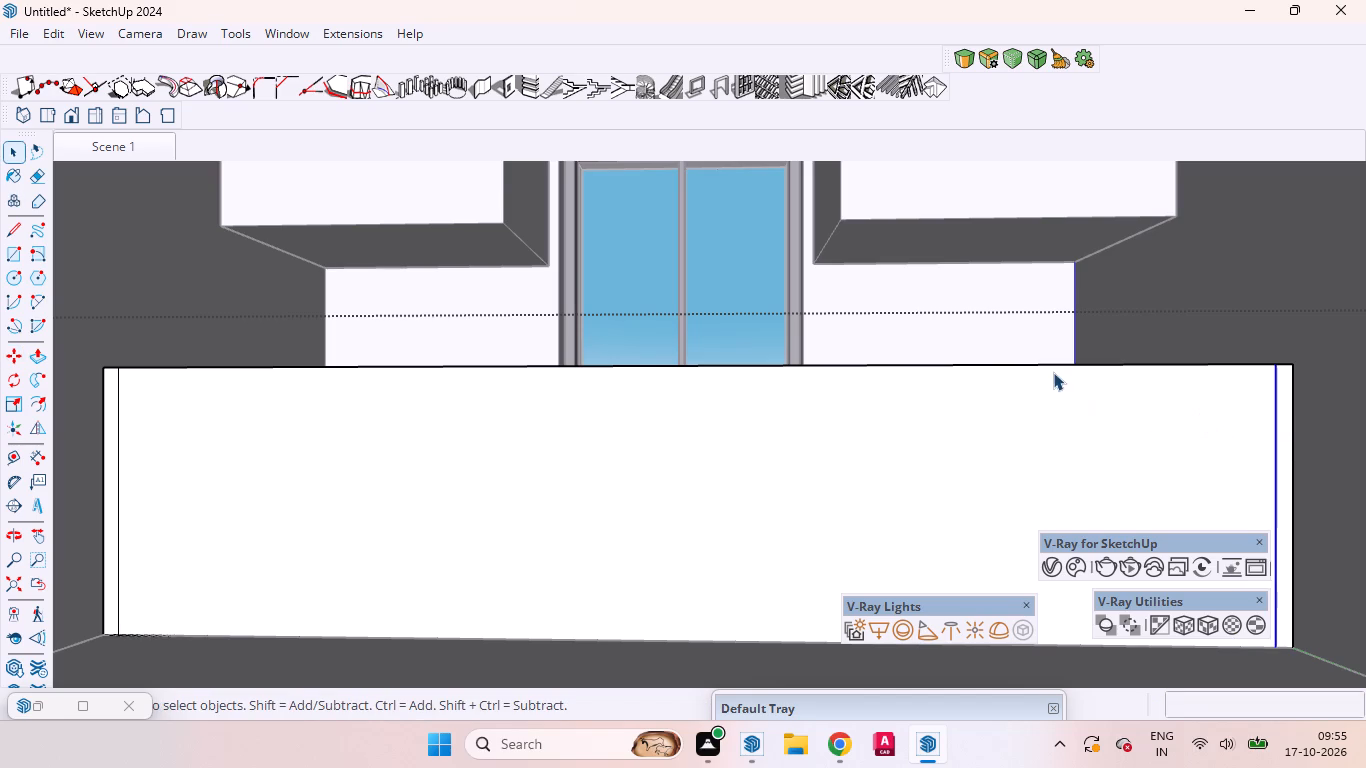
Copy the top edge of the counter's front face 2" down, between the two side strips.
click(1042, 365)
key(m)
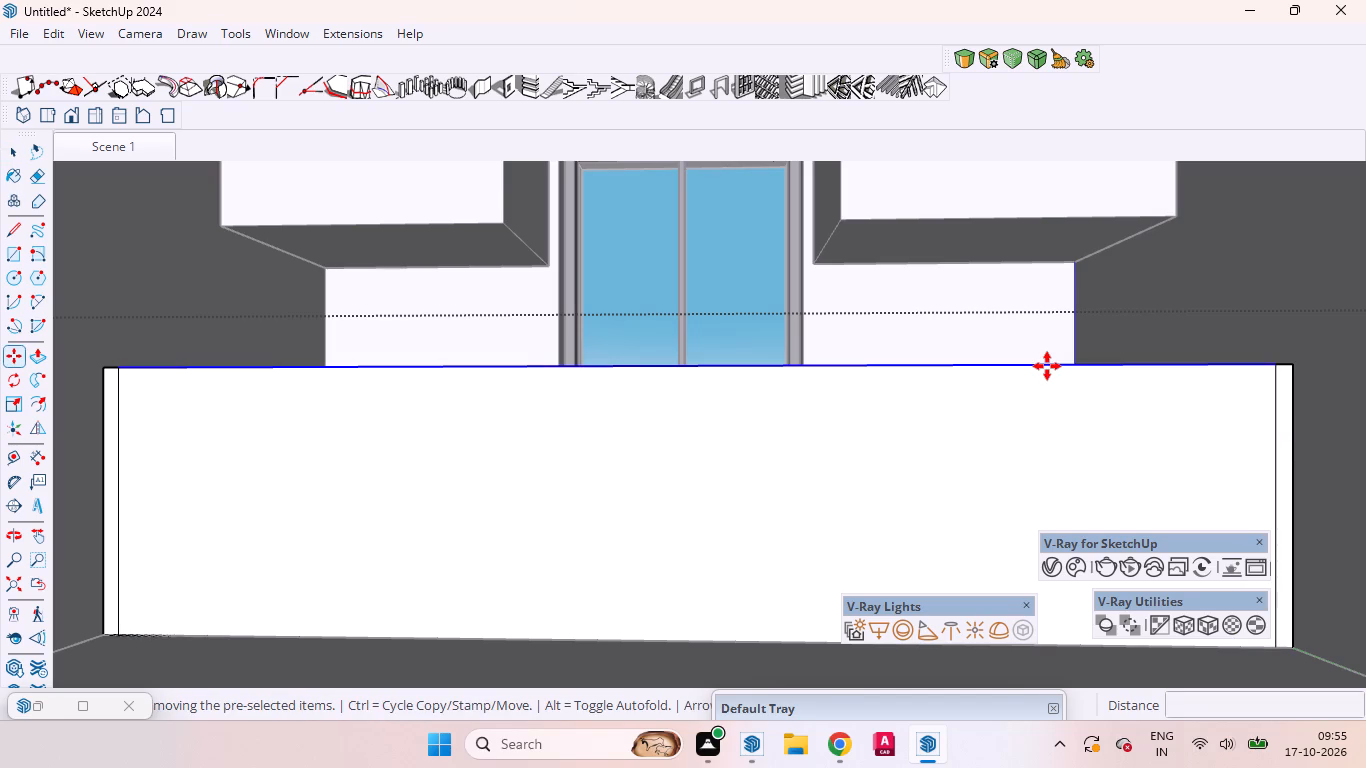
click(1047, 366)
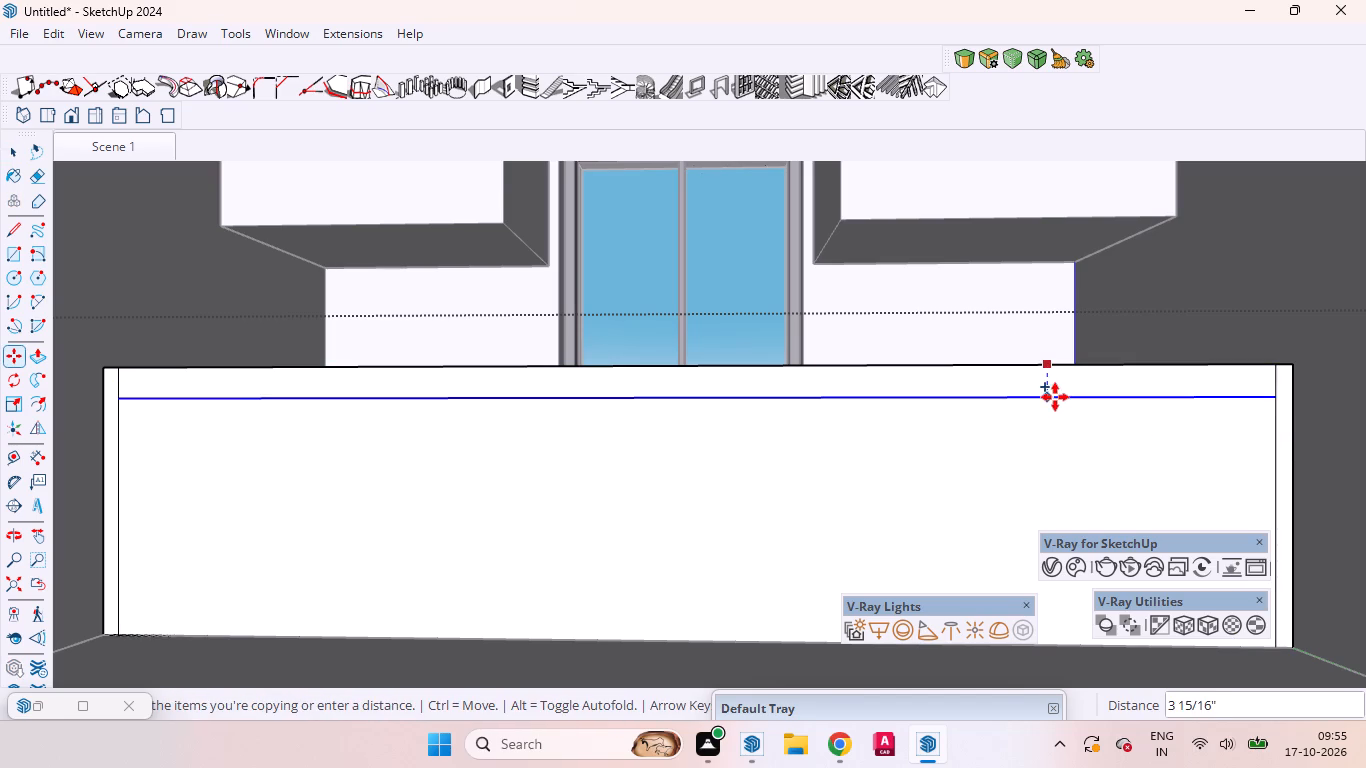
key(2)
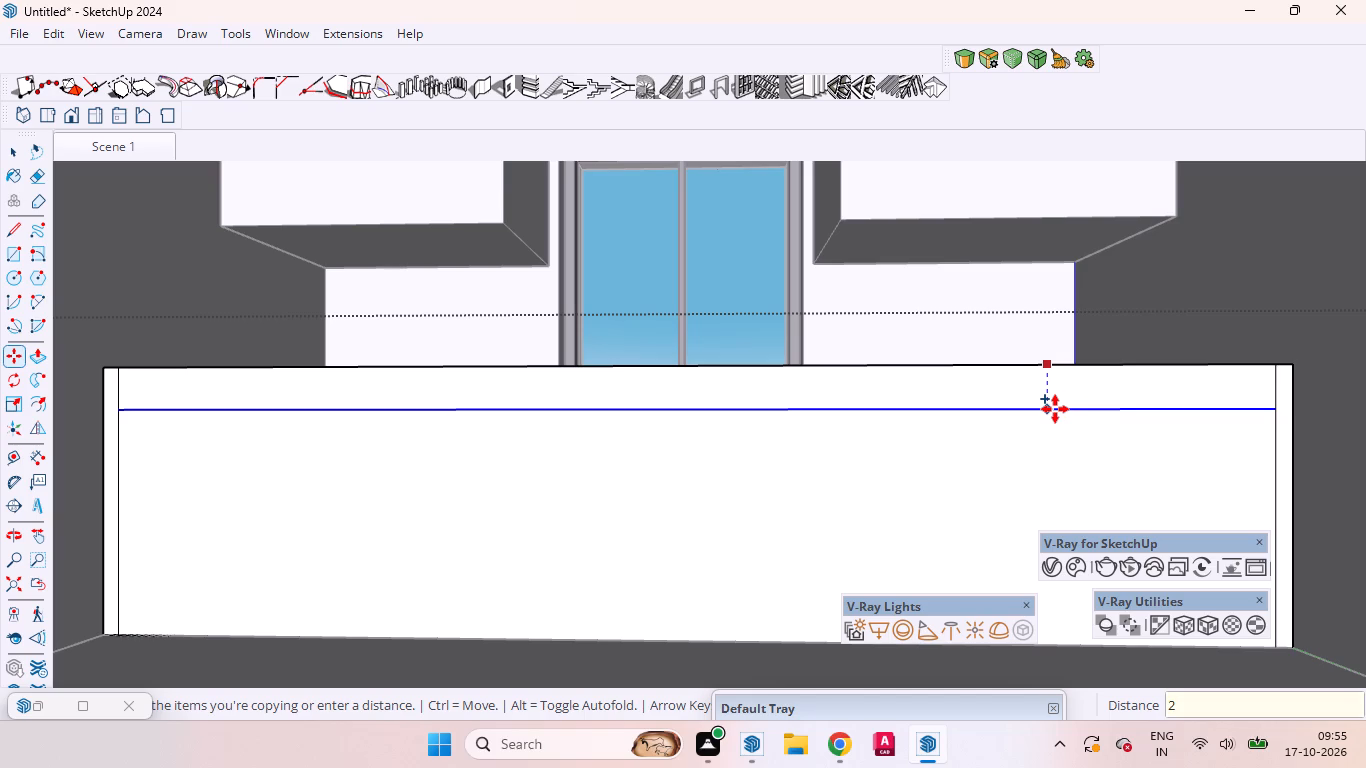
key(Return)
key(space)
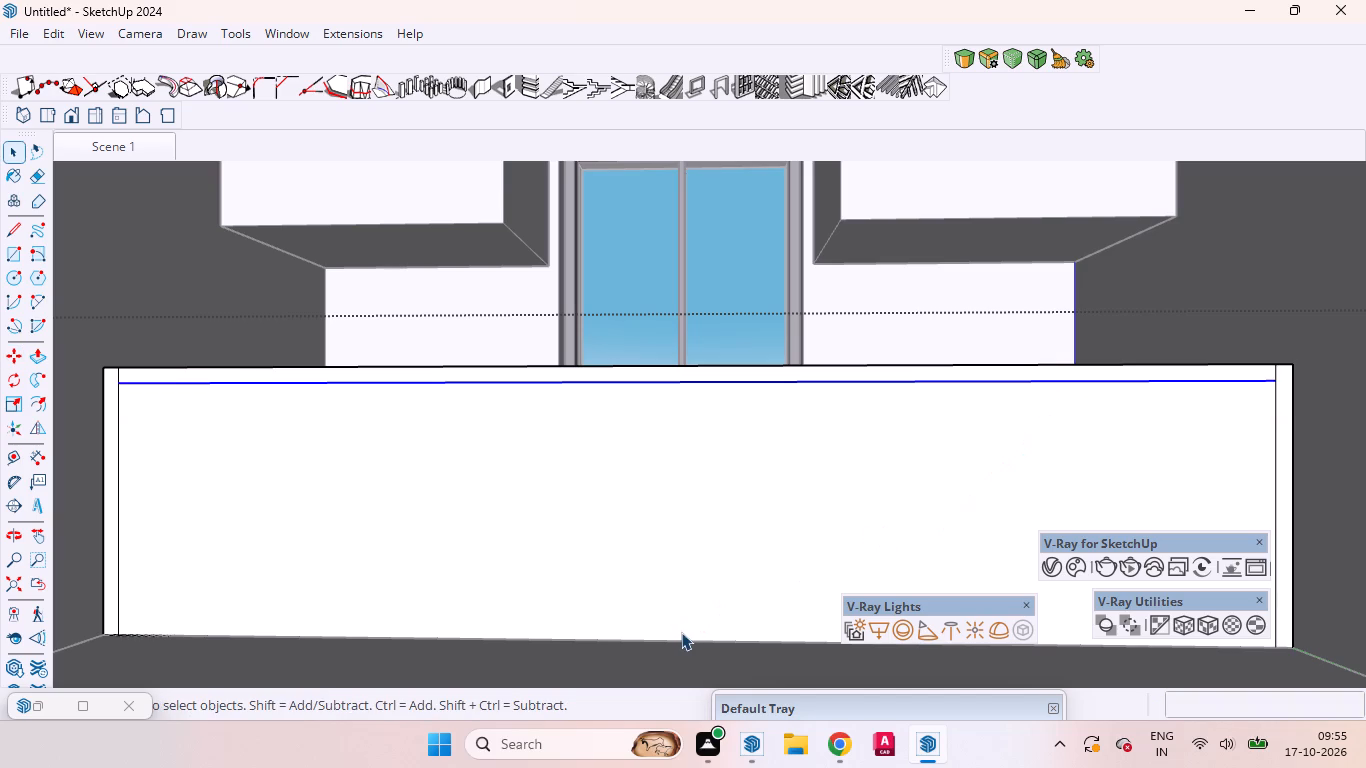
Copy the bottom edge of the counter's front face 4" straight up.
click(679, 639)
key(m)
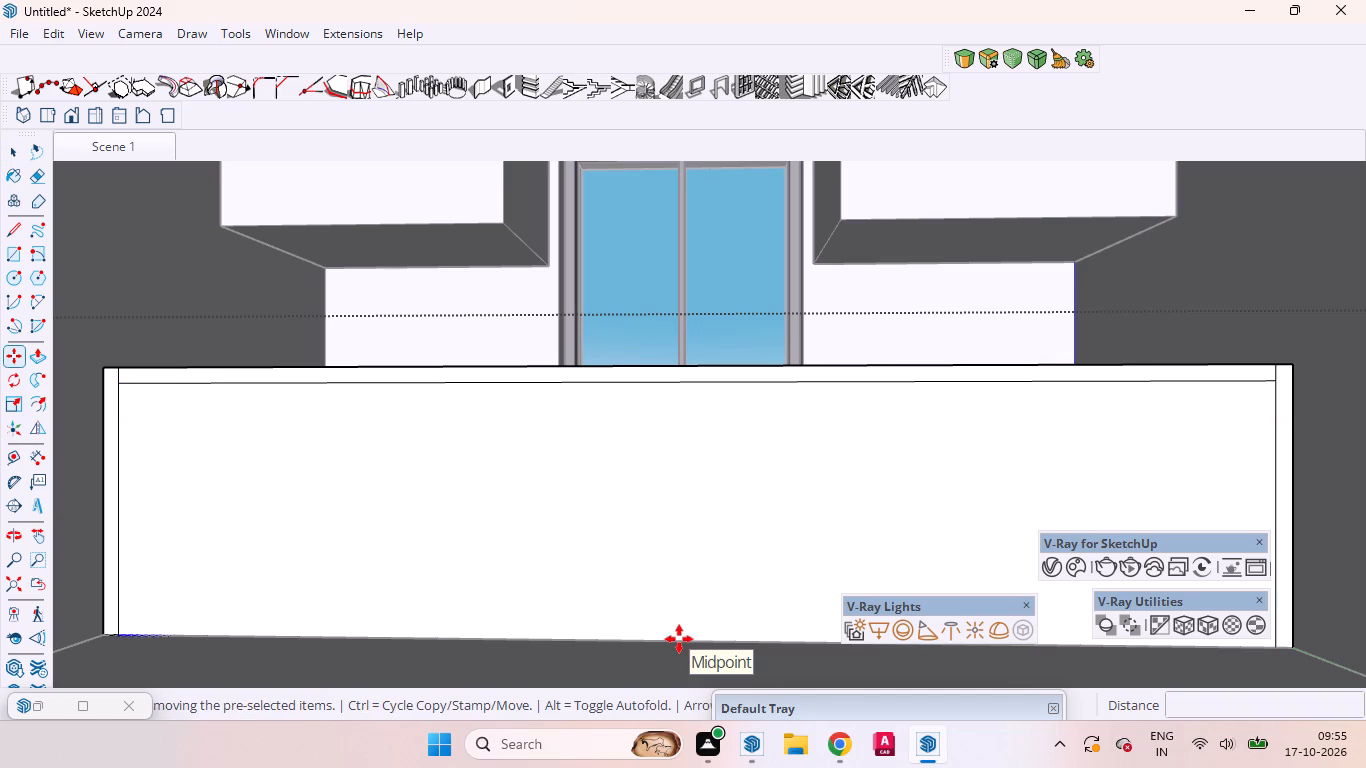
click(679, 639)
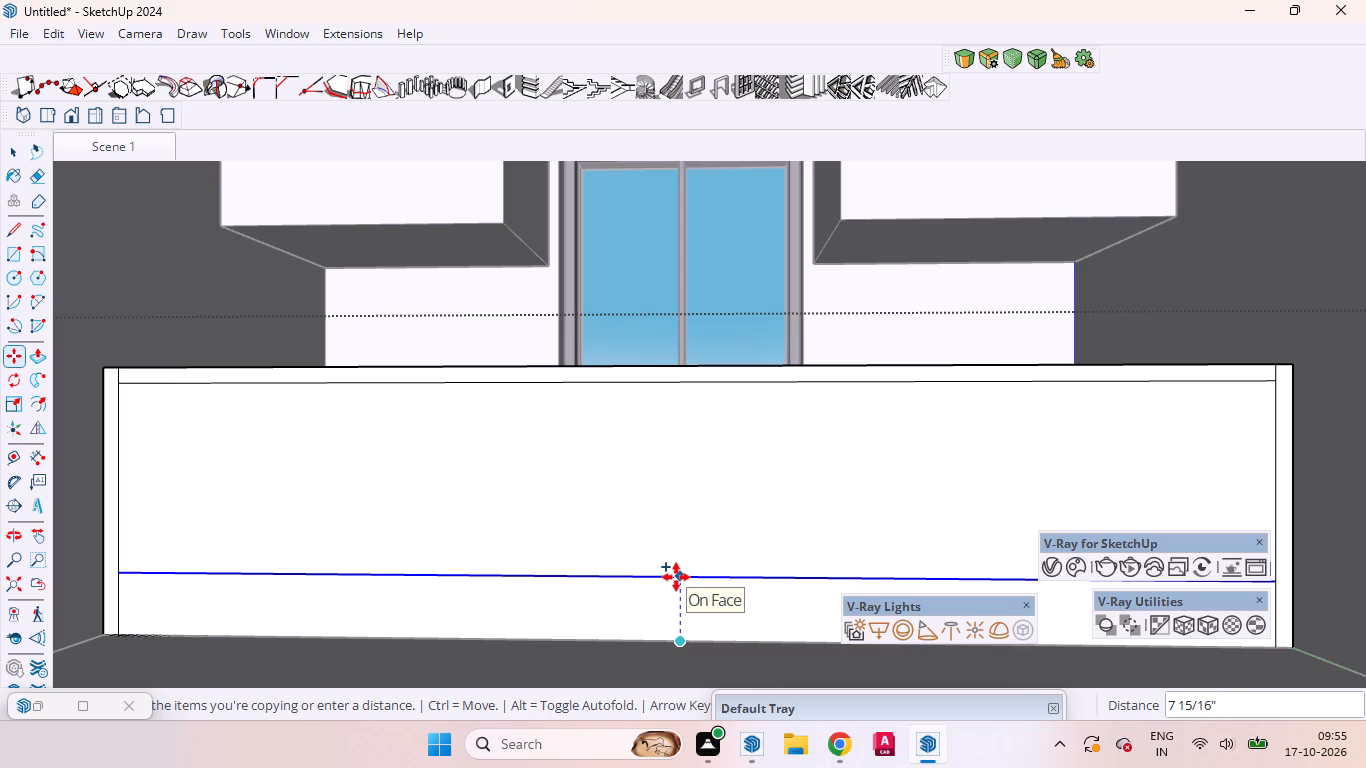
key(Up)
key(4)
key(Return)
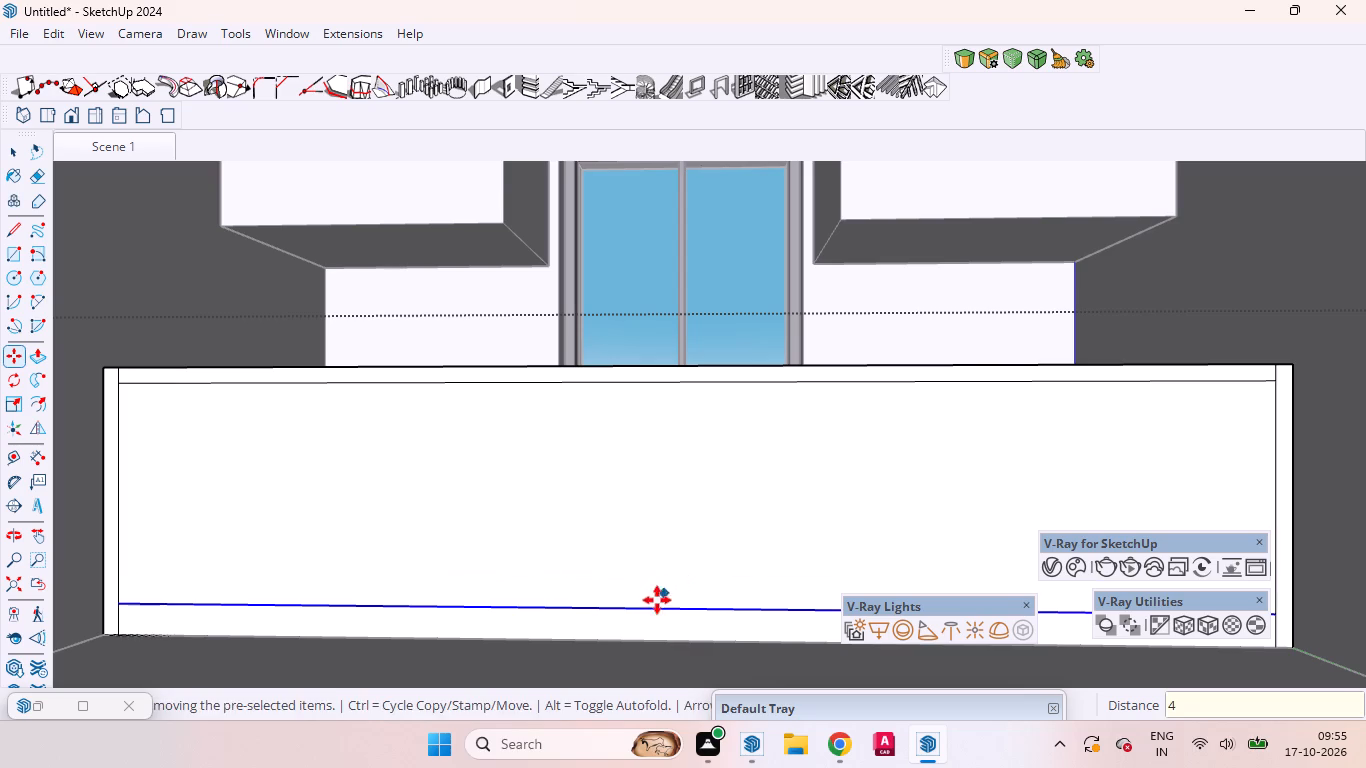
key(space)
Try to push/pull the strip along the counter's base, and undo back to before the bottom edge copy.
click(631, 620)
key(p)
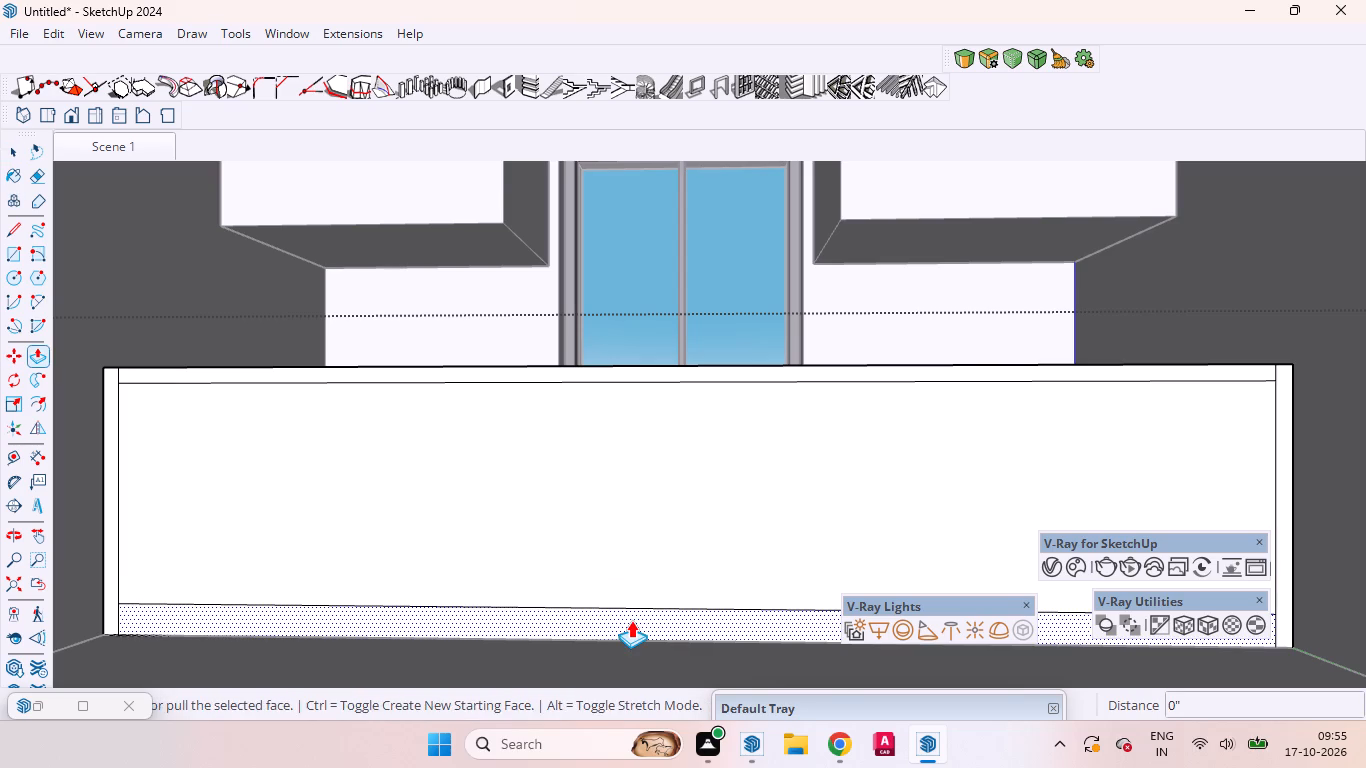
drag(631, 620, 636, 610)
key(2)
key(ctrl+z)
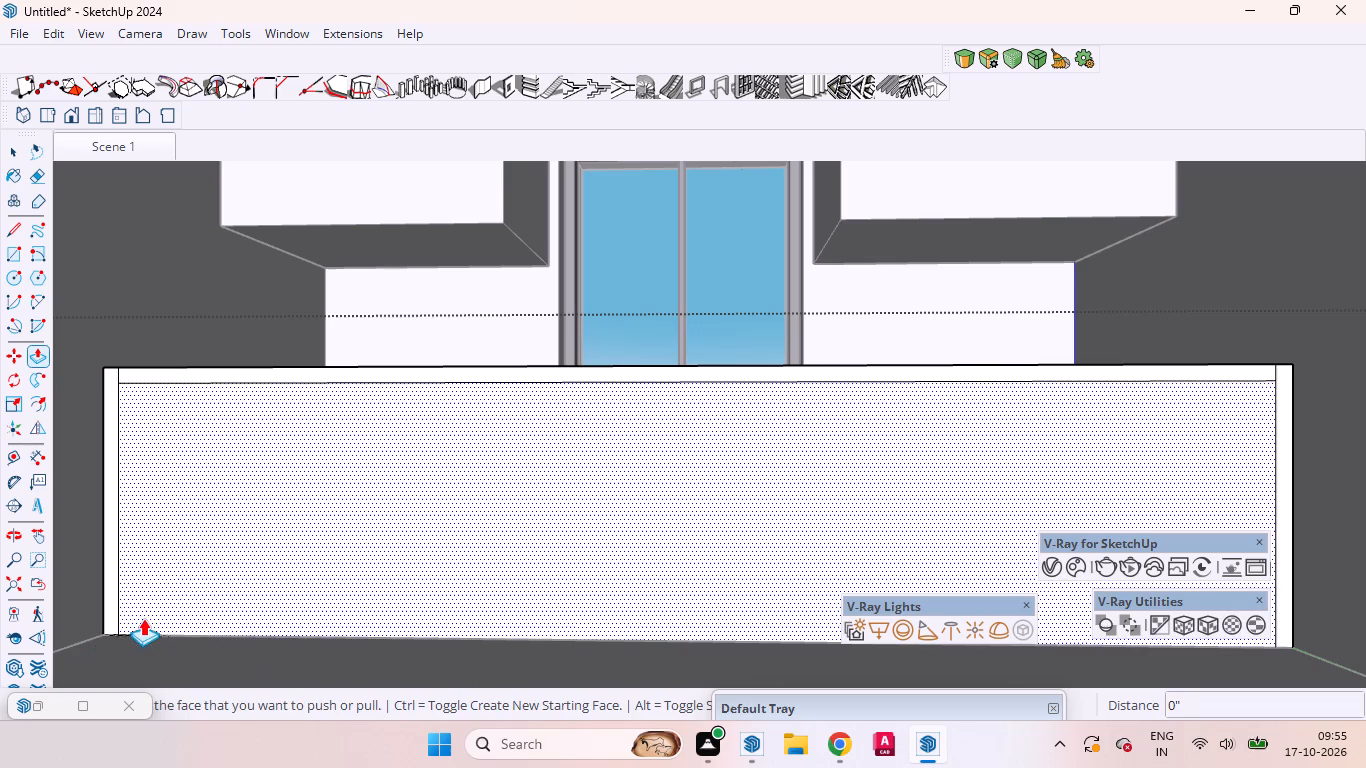
Copy the counter front's bottom edge 4" up between the side strips to mark the toe-kick.
key(space)
click(167, 635)
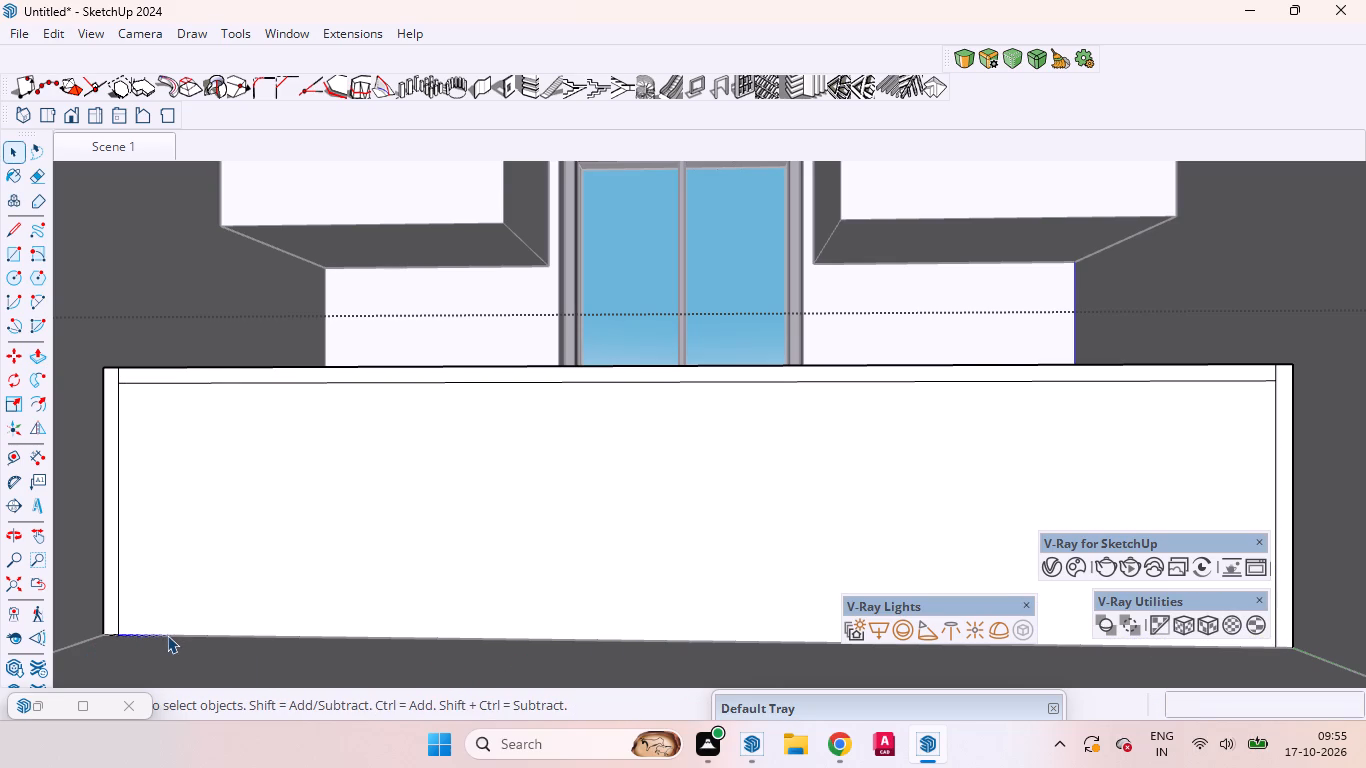
key(m)
click(167, 635)
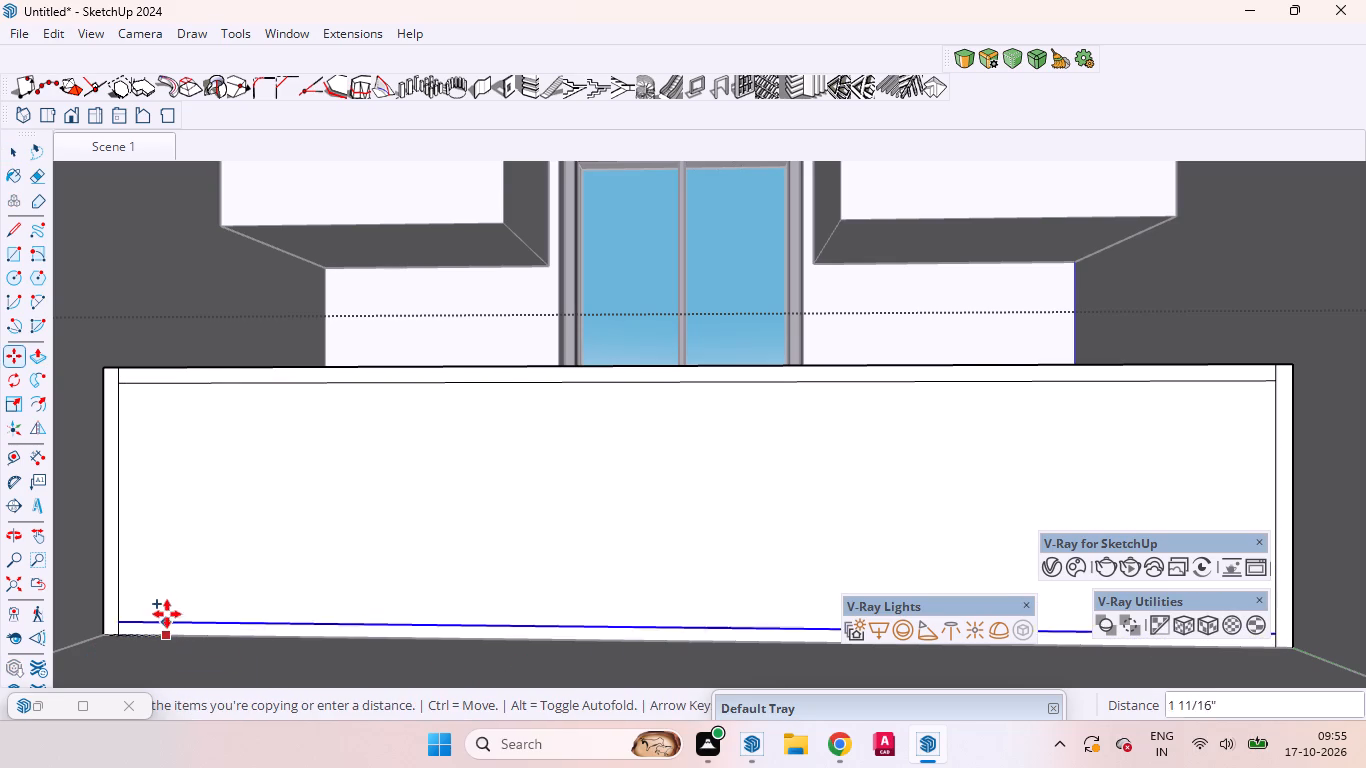
click(166, 606)
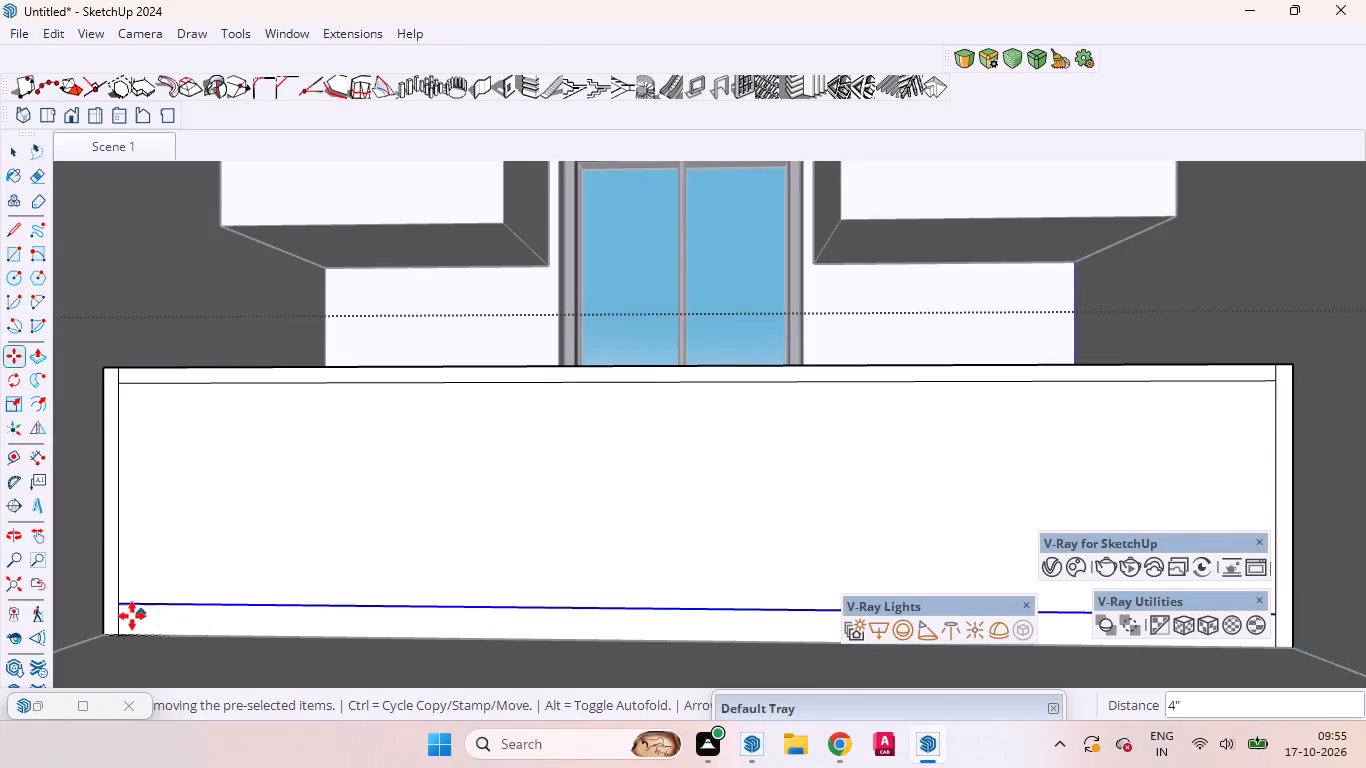
key(space)
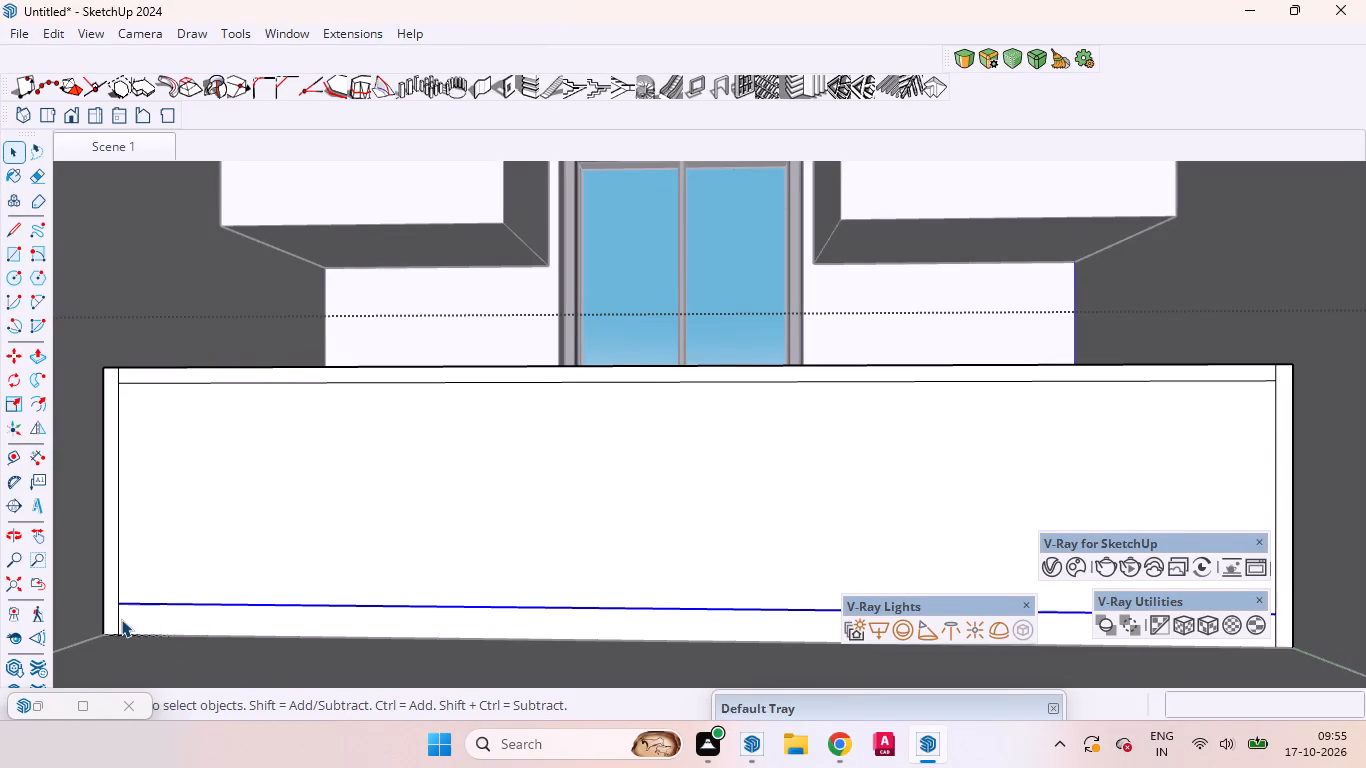
Extend the toe-kick line to the counter's left end and delete the short vertical edge below it.
key(l)
click(116, 605)
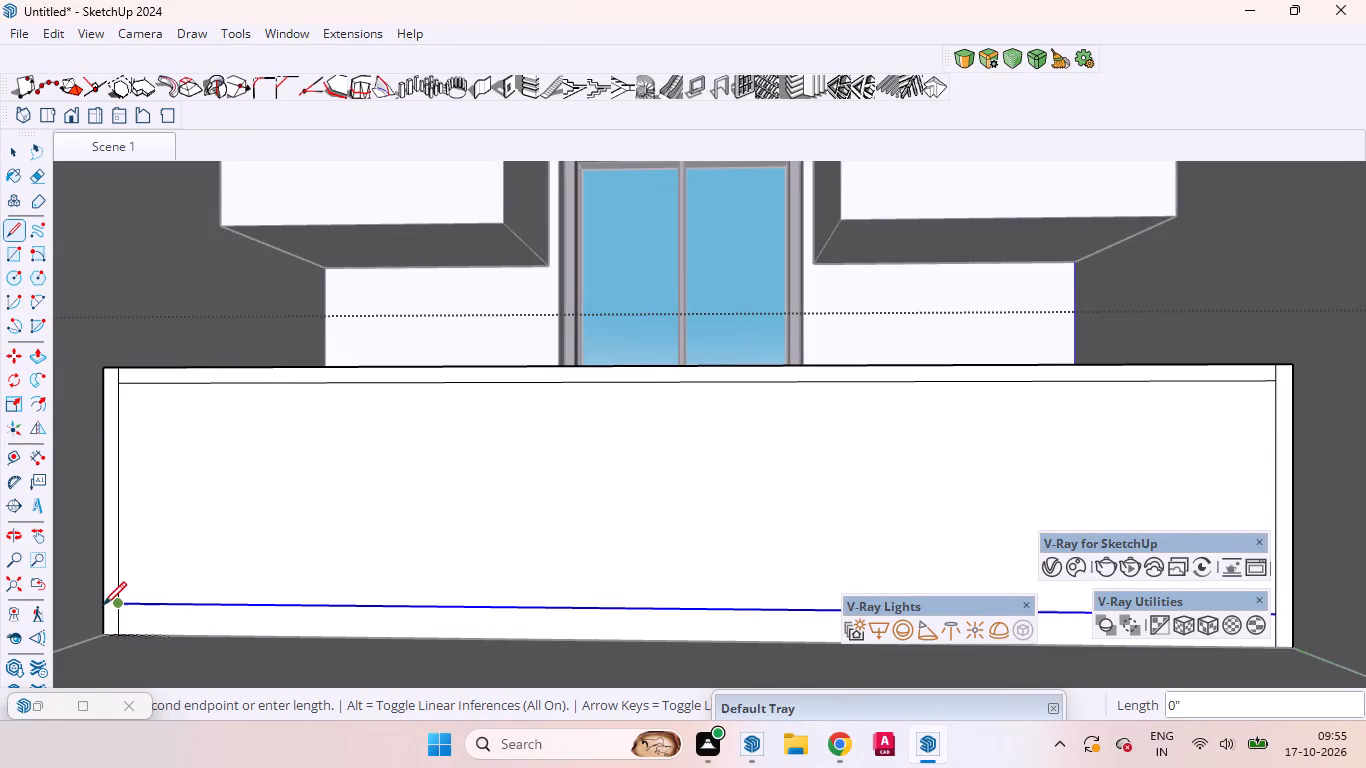
click(100, 605)
key(space)
click(113, 619)
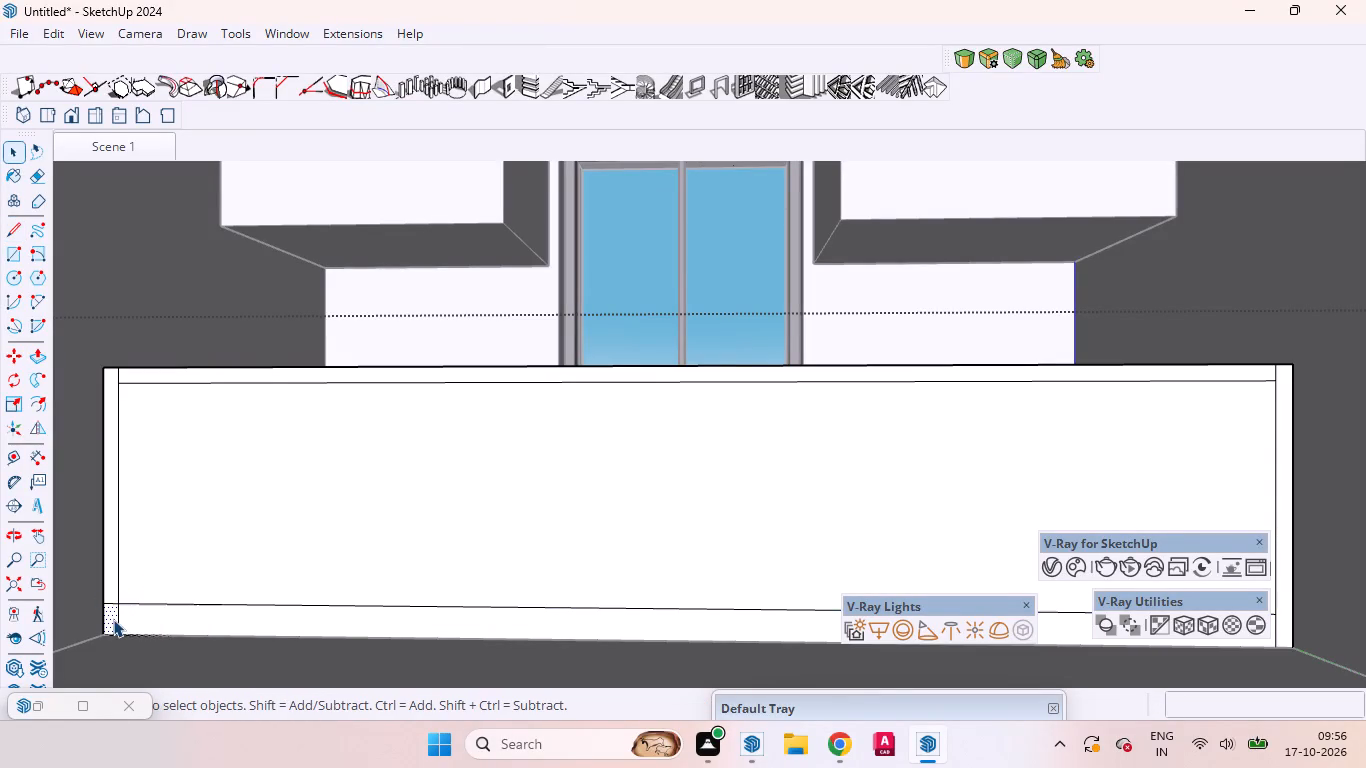
click(115, 618)
key(Delete)
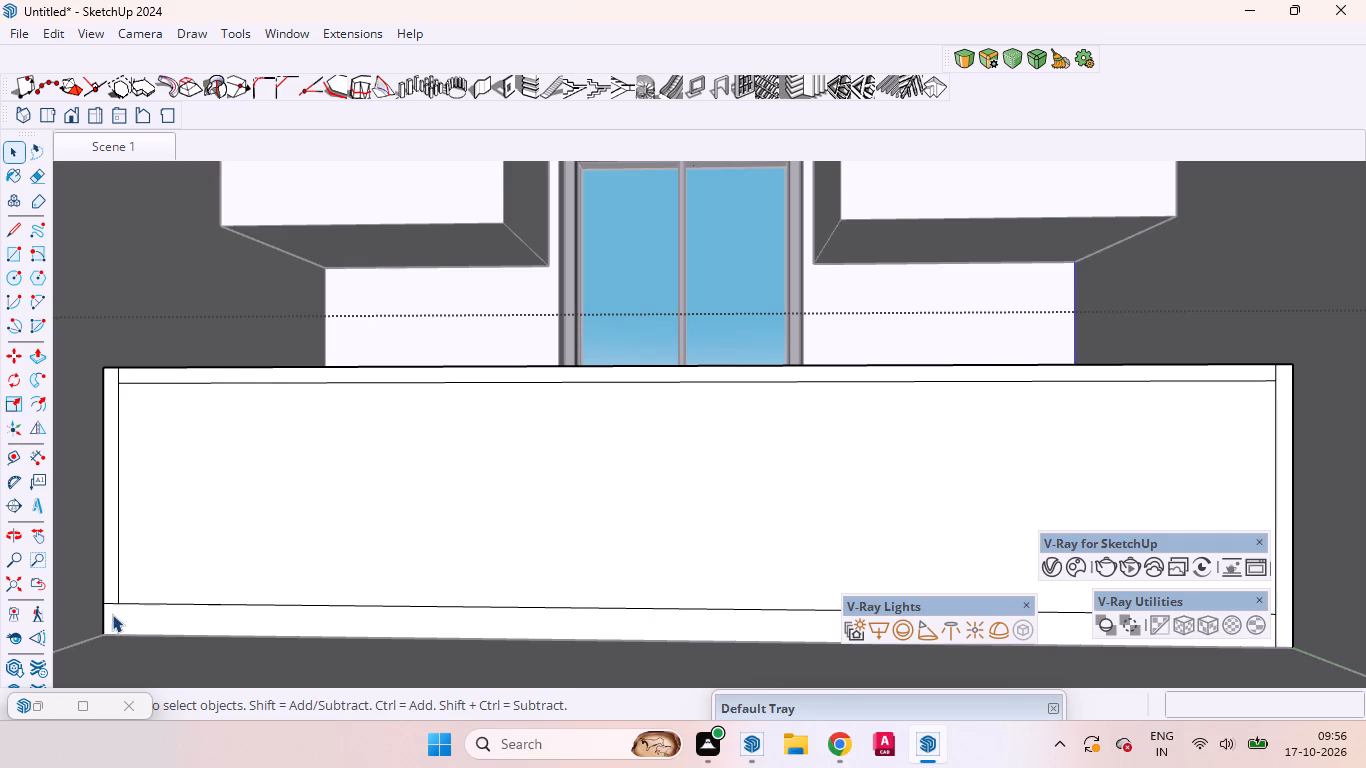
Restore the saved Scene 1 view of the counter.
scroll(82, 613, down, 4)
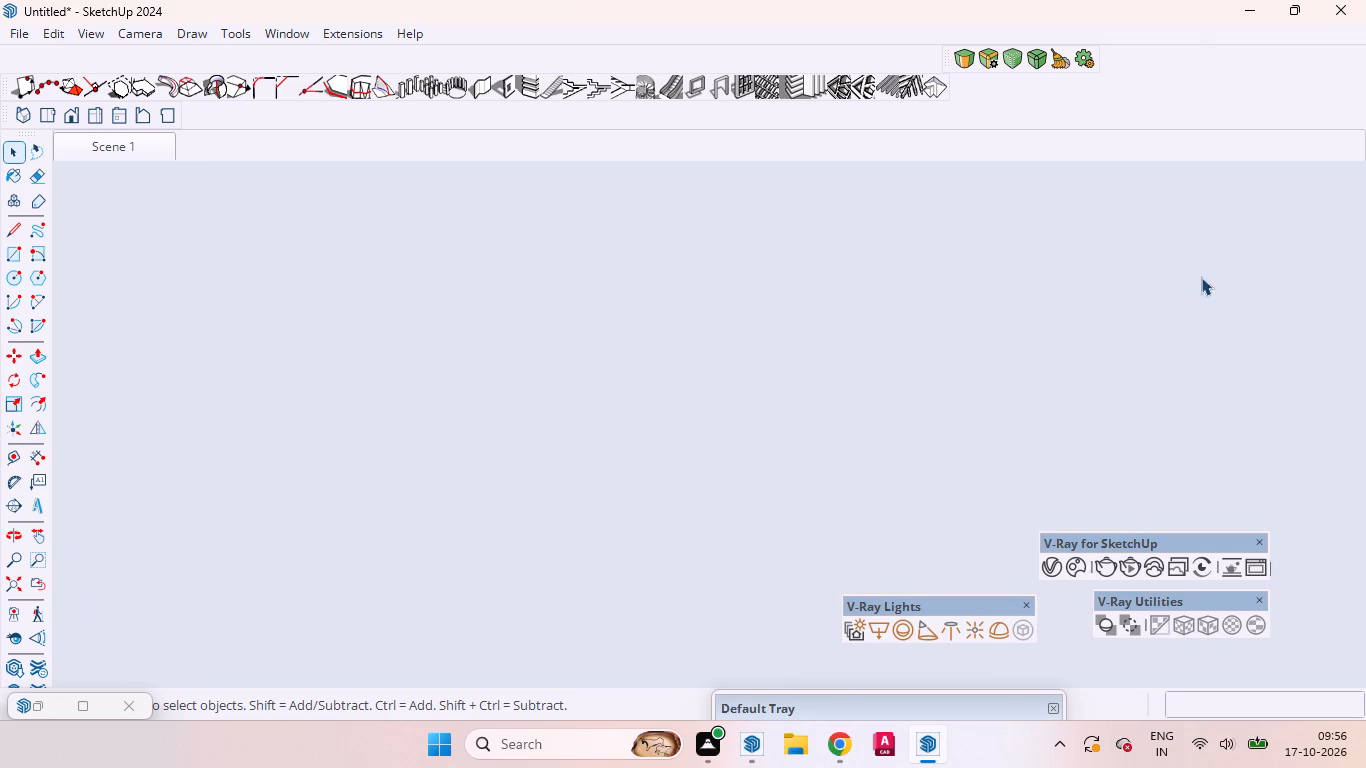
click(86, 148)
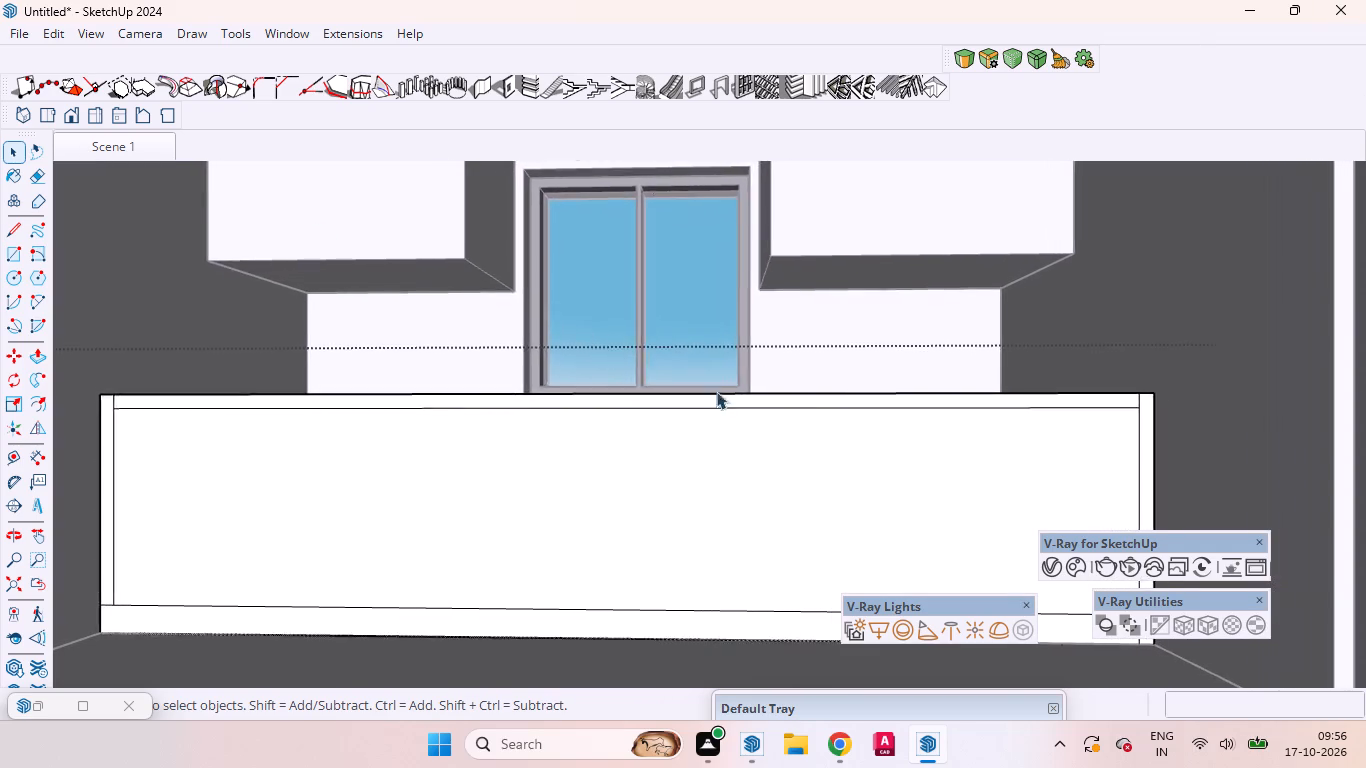
Close the floating V-Ray for SketchUp, V-Ray Lights and V-Ray Utilities toolbars that cover the counter front.
drag(1117, 542, 1008, 505)
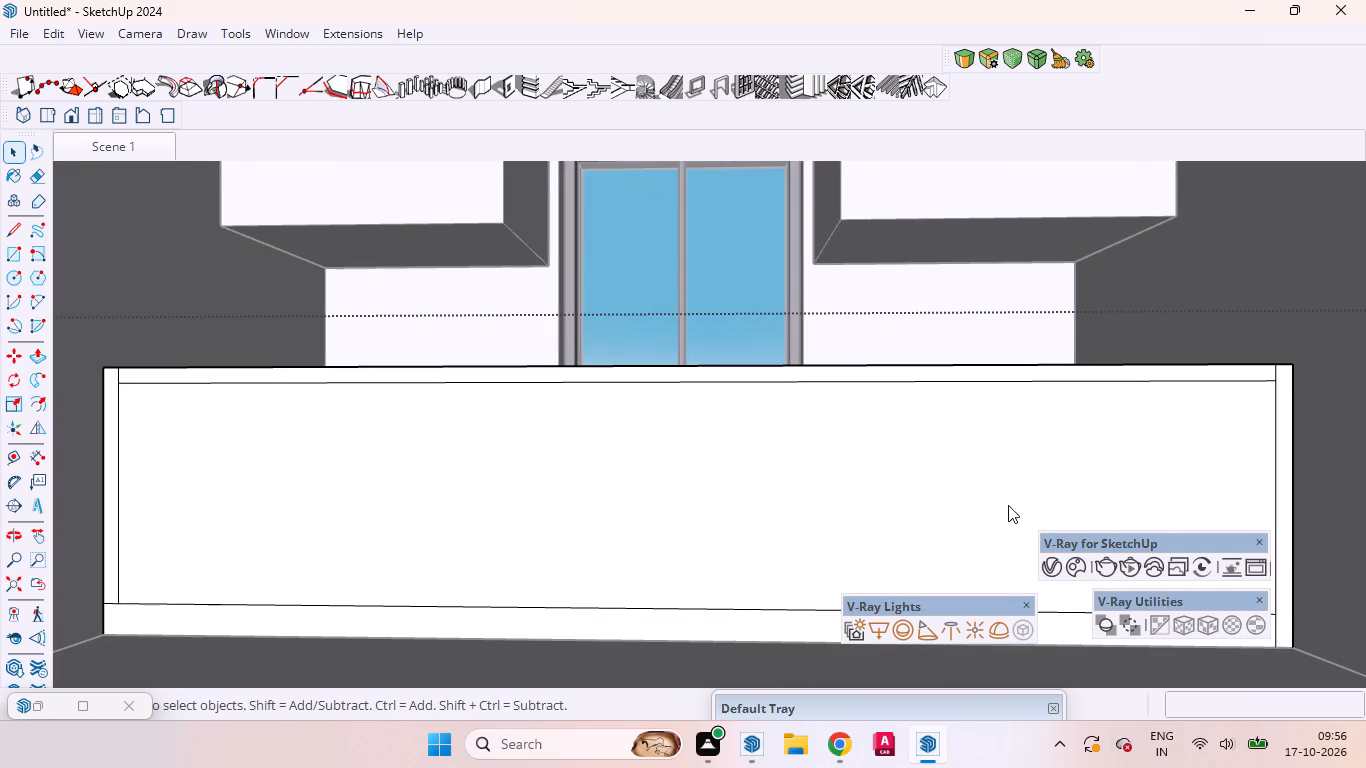
drag(1008, 505, 661, 428)
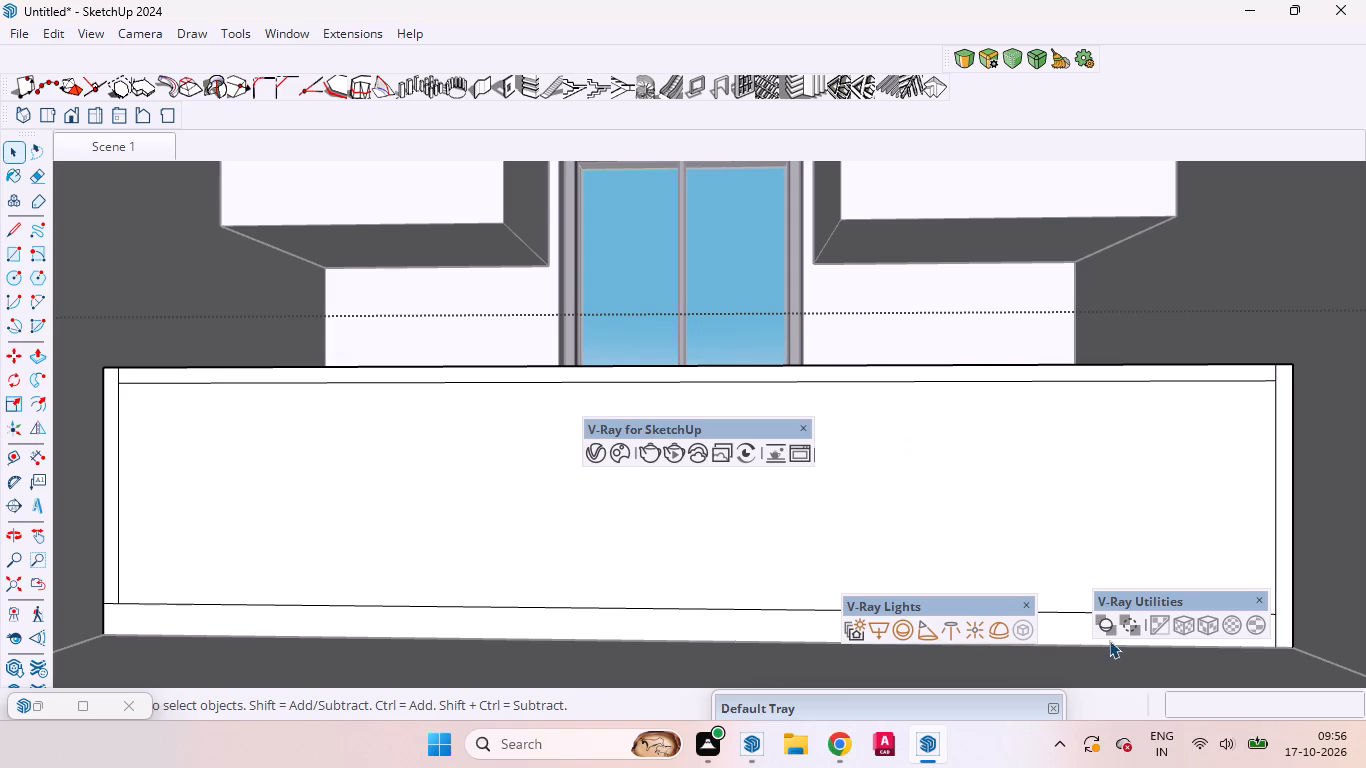
click(810, 425)
click(1027, 601)
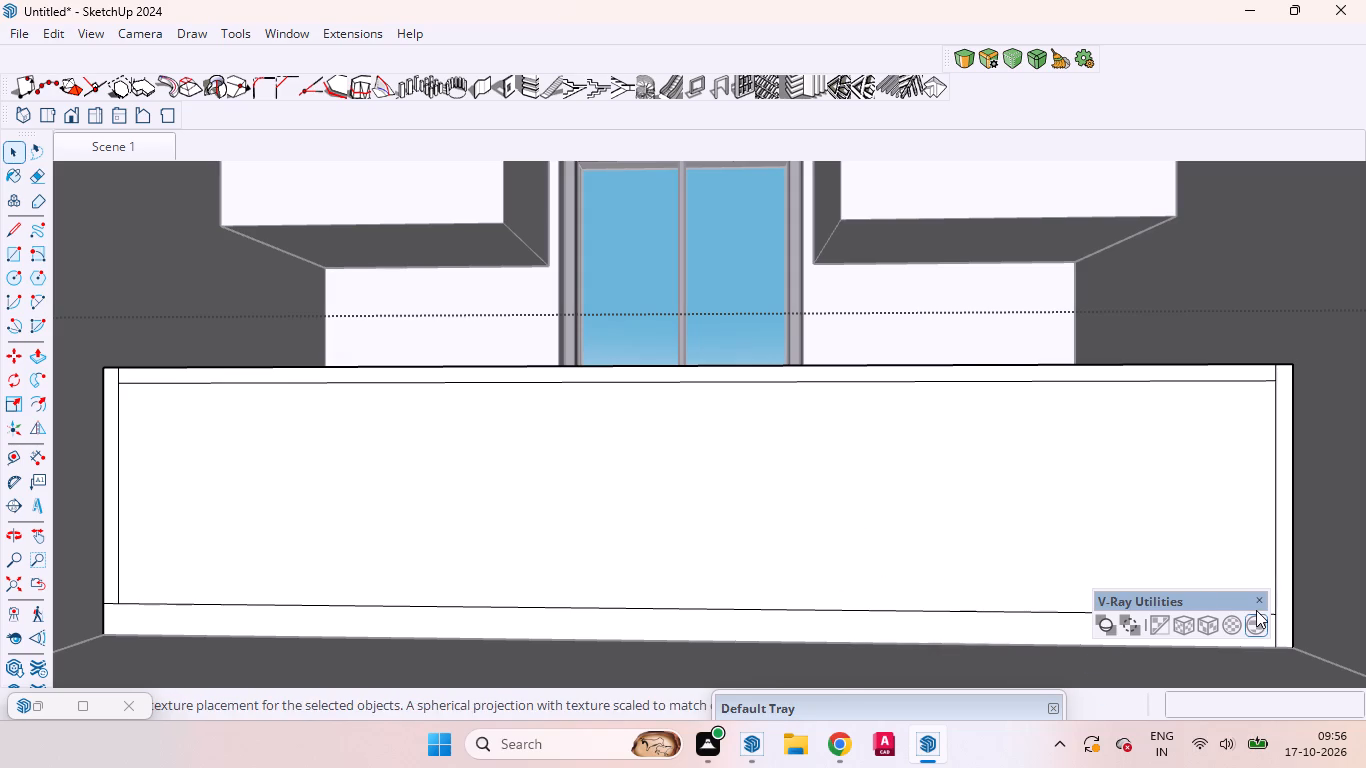
click(1262, 597)
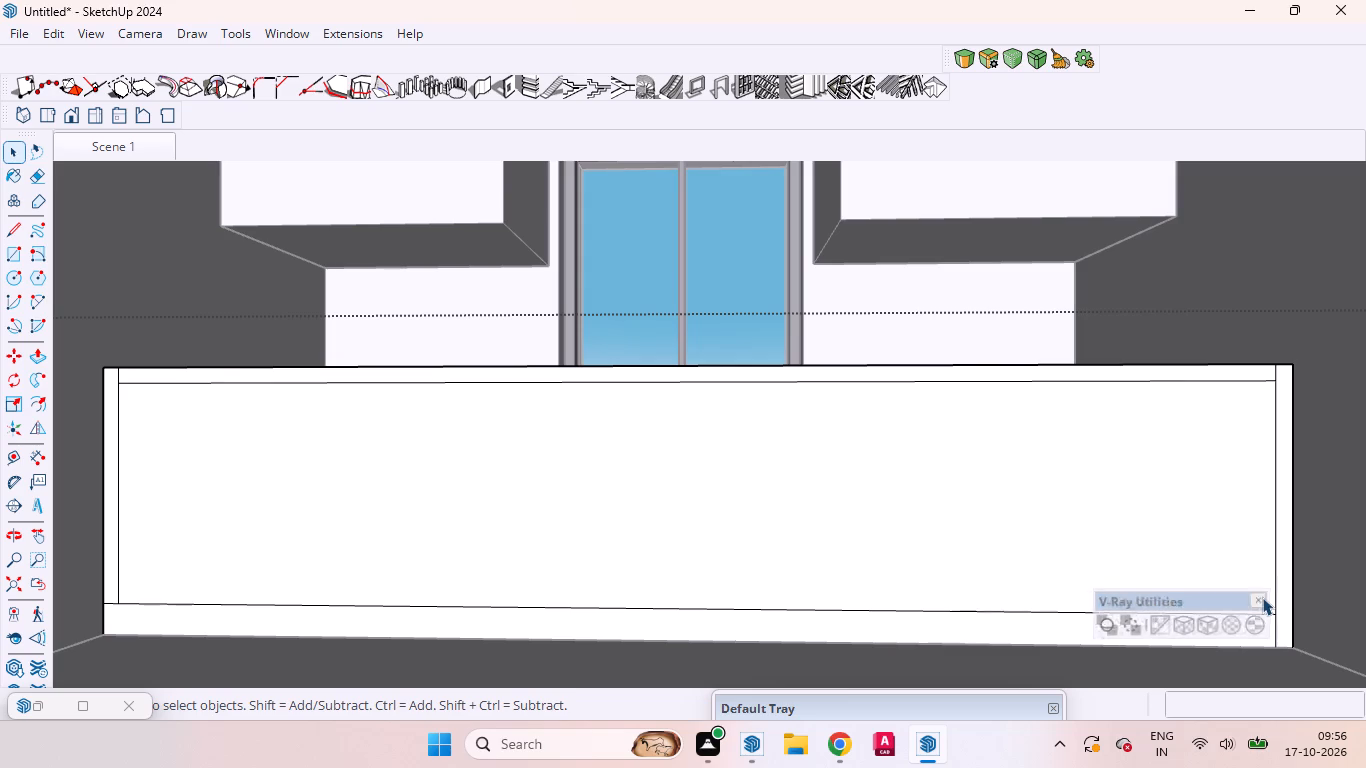
Extend the toe-kick line 2" to the counter front's right end and delete the short vertical edge below it.
key(l)
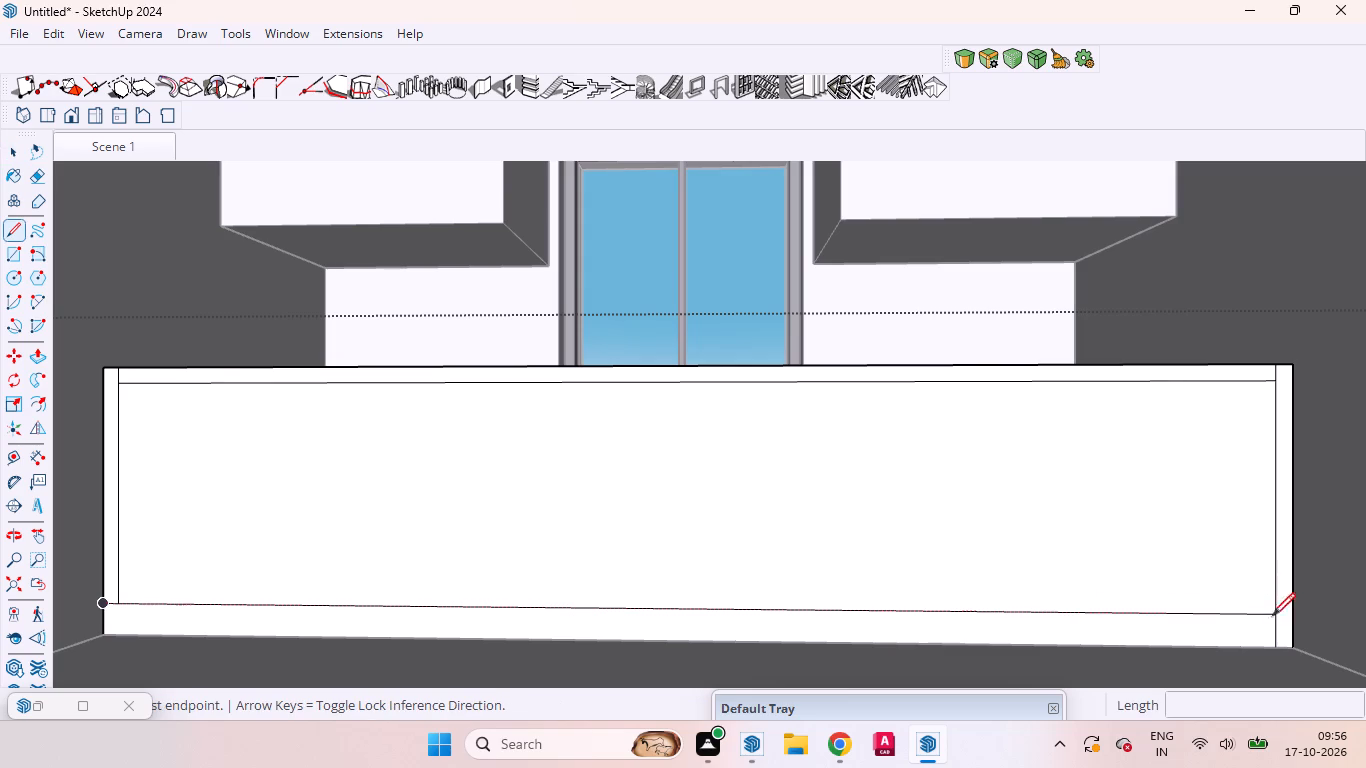
click(1279, 614)
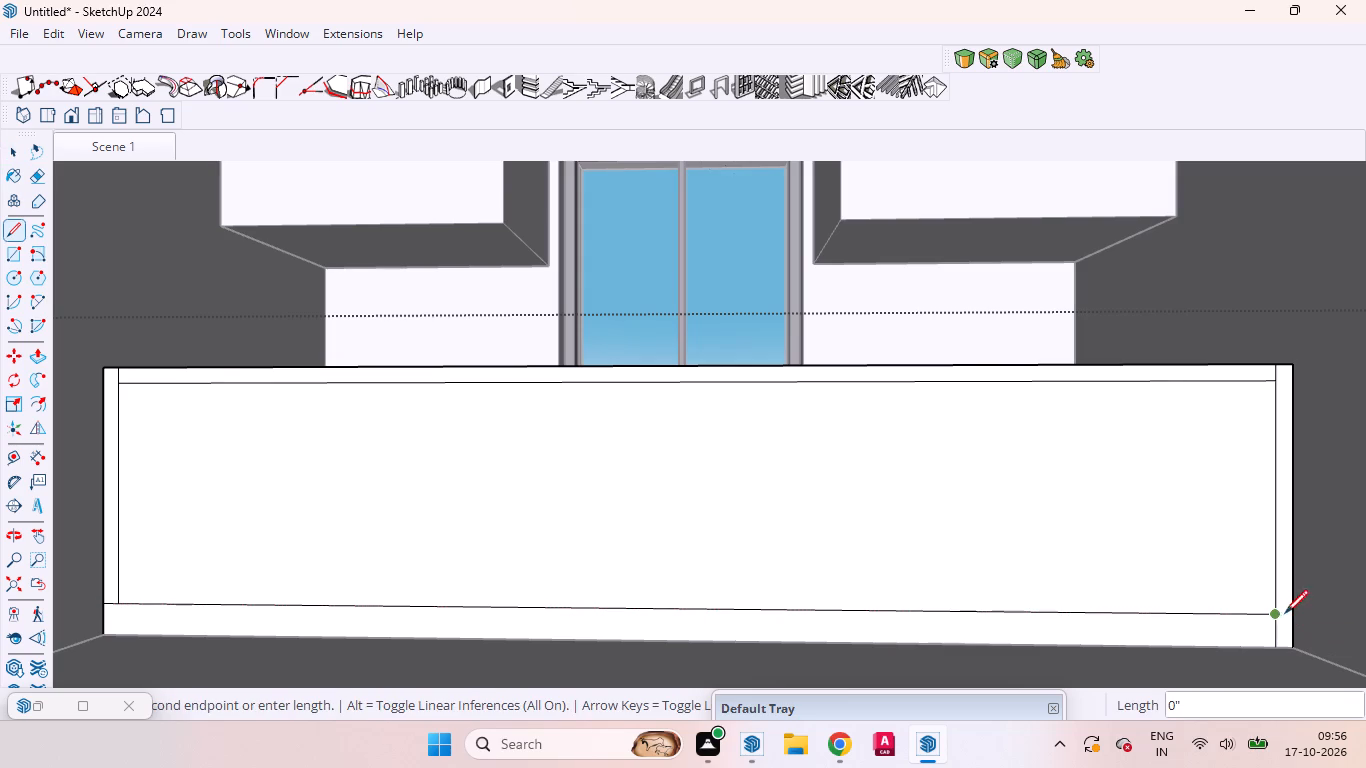
click(1301, 612)
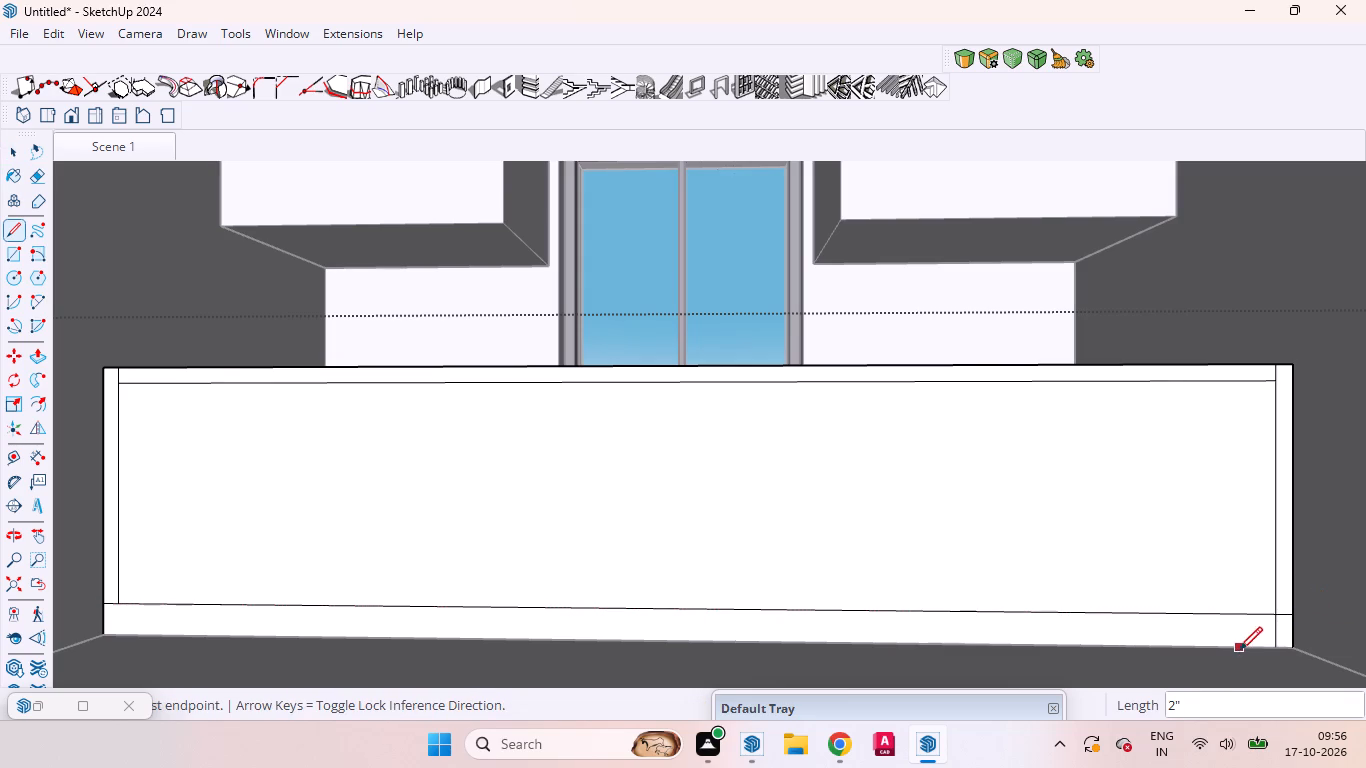
key(space)
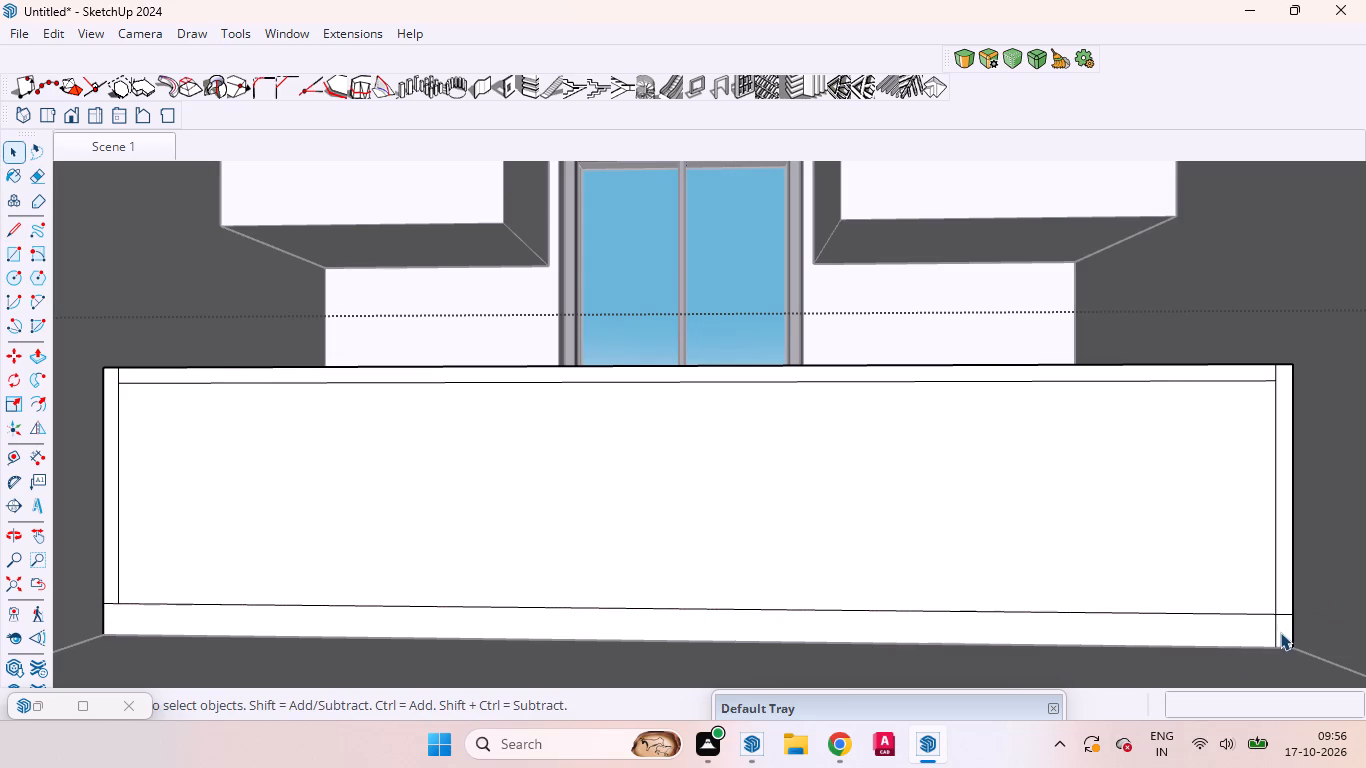
click(1276, 627)
key(Delete)
Push the toe-kick face 2" inward beneath the counter front.
click(1250, 627)
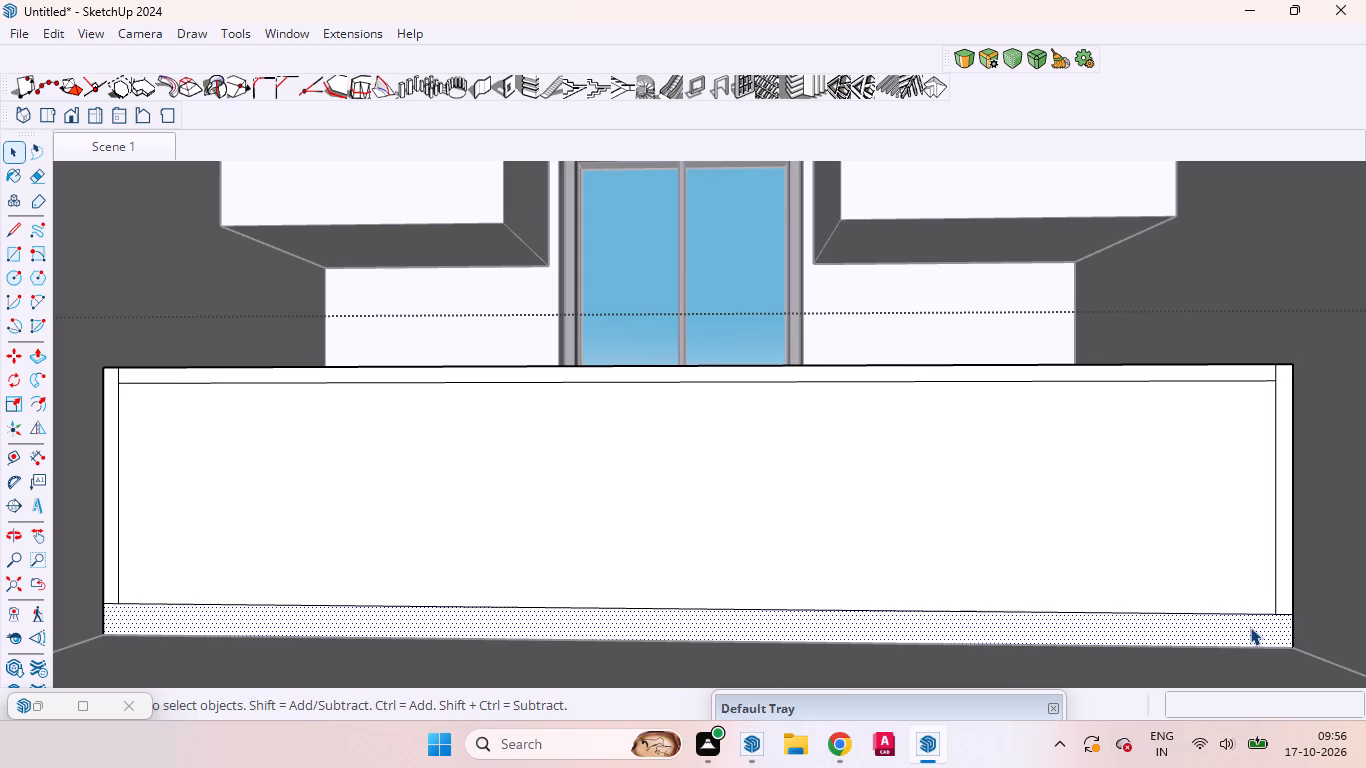
key(p)
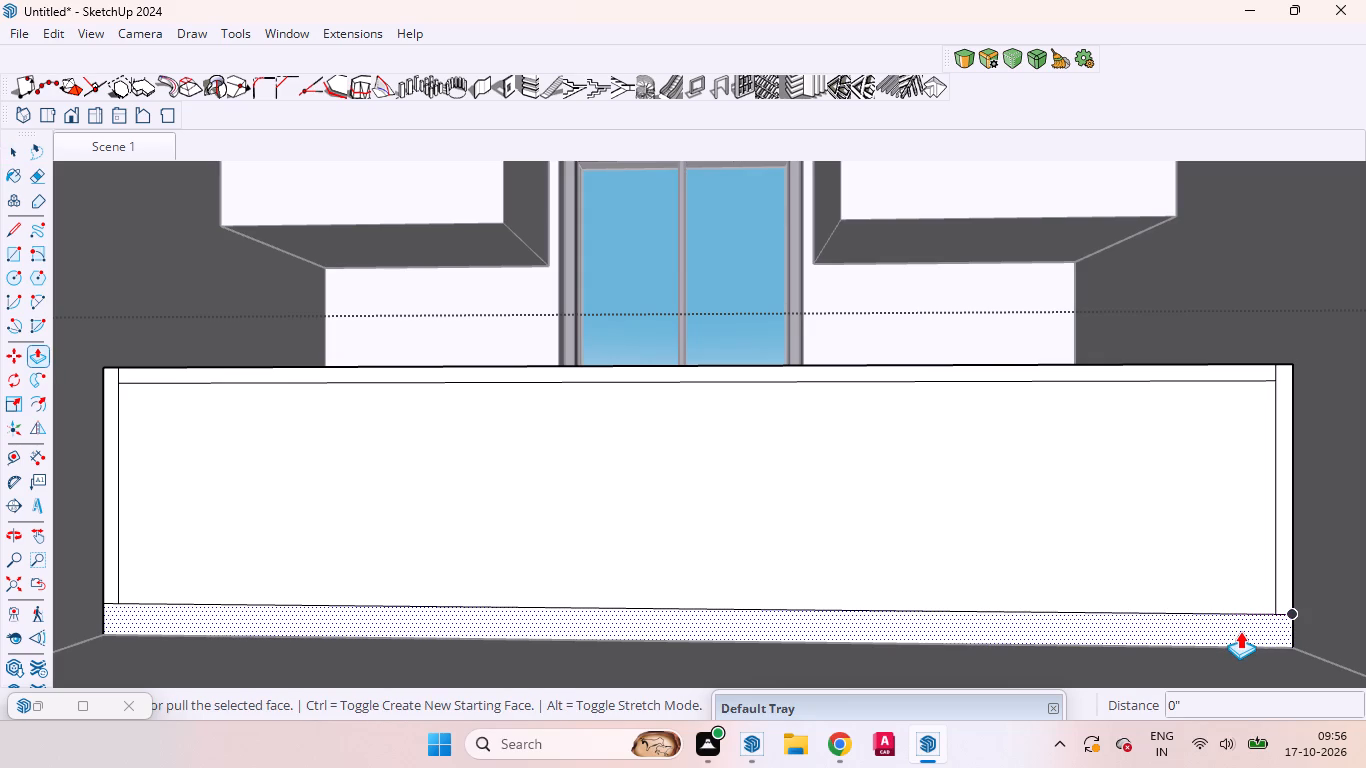
drag(1239, 624, 1220, 596)
key(2)
key(Return)
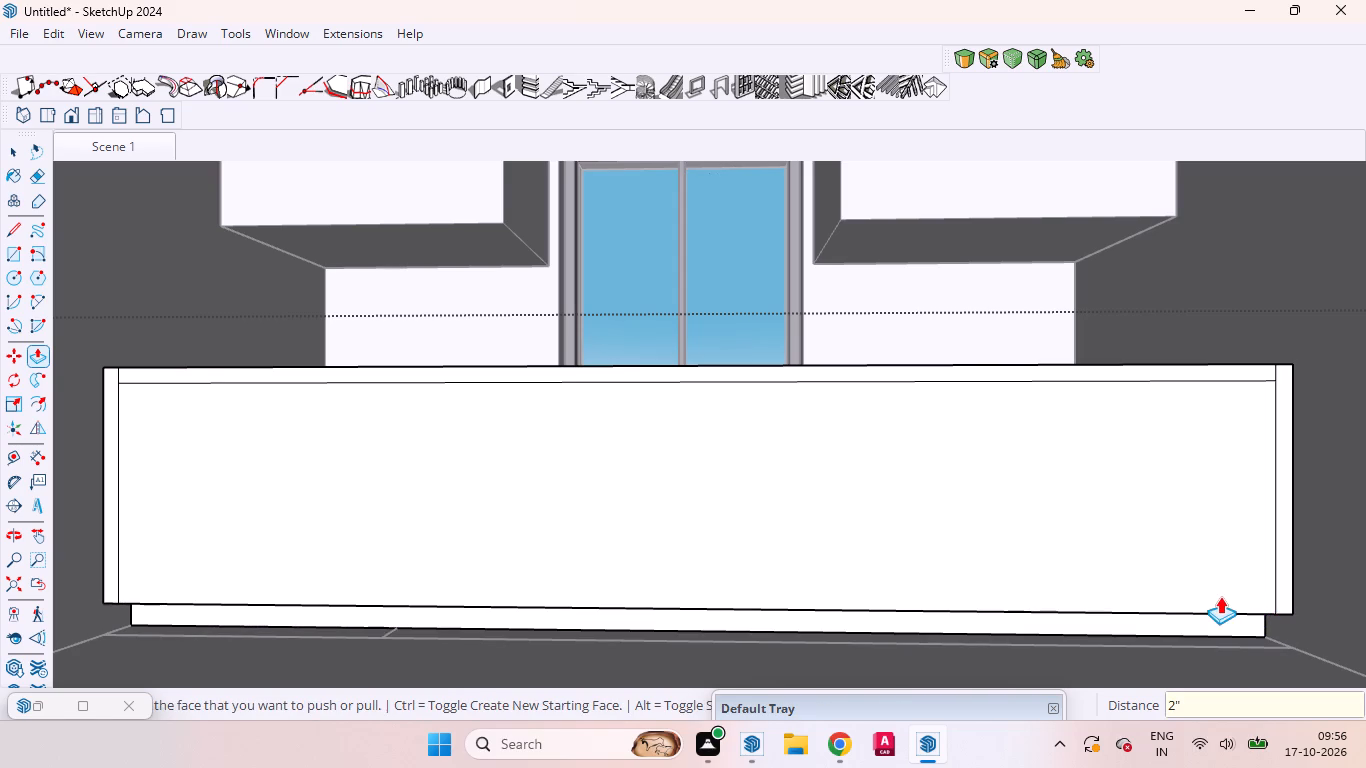
key(space)
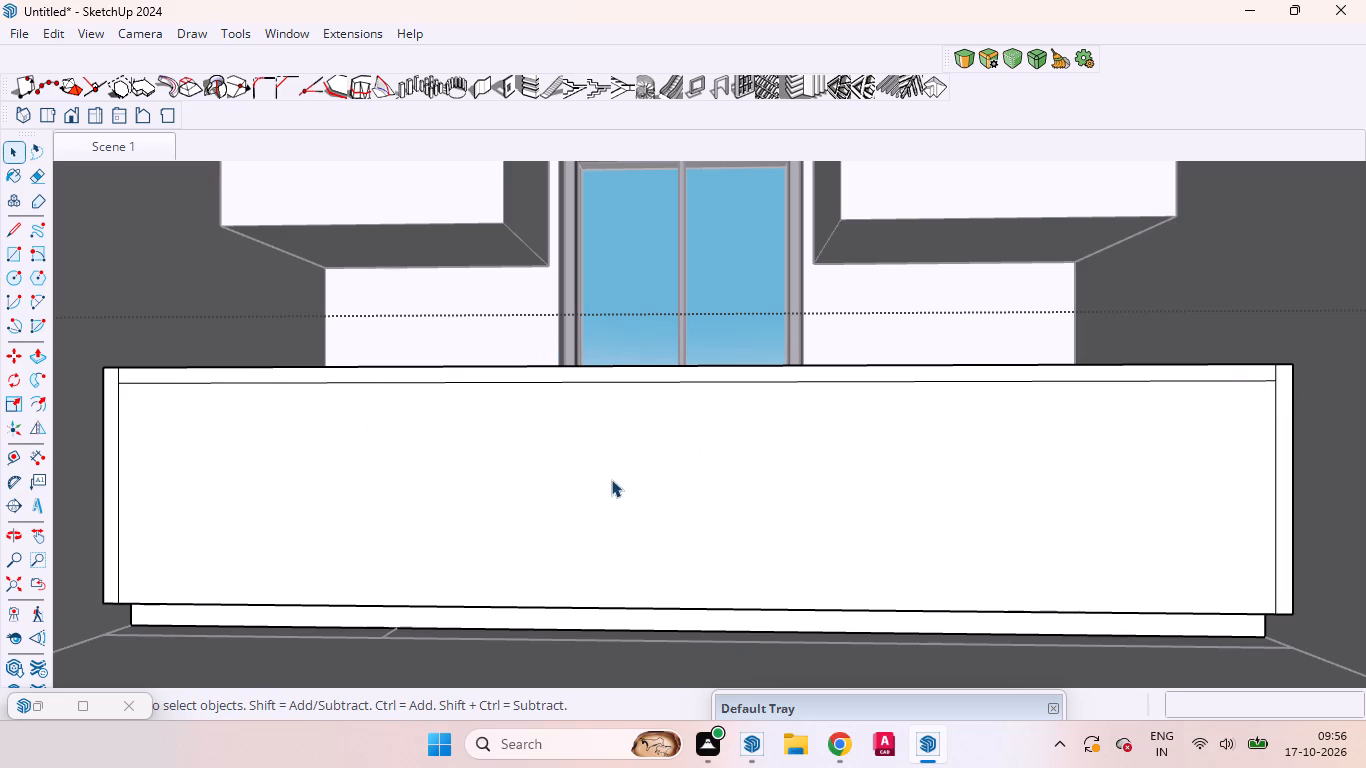
Switch the face style to X-ray.
click(95, 27)
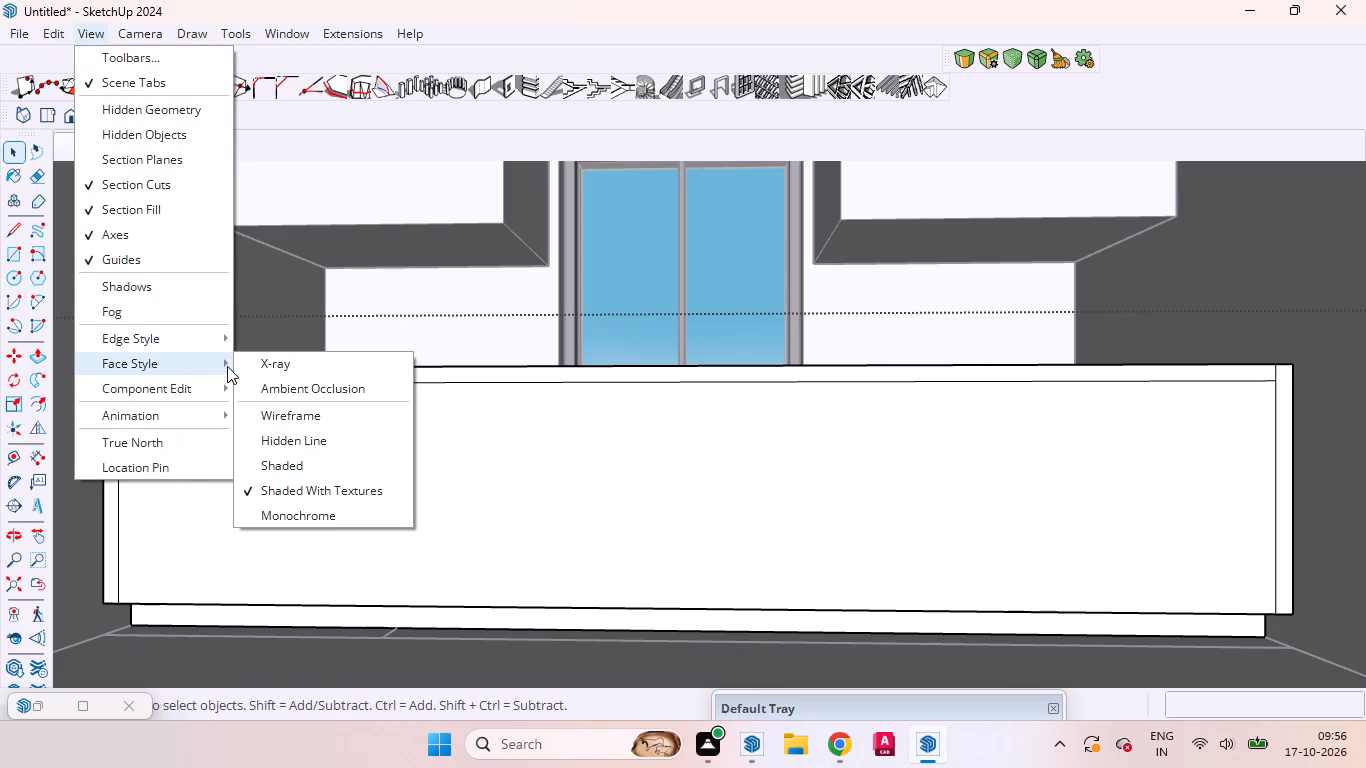
click(245, 365)
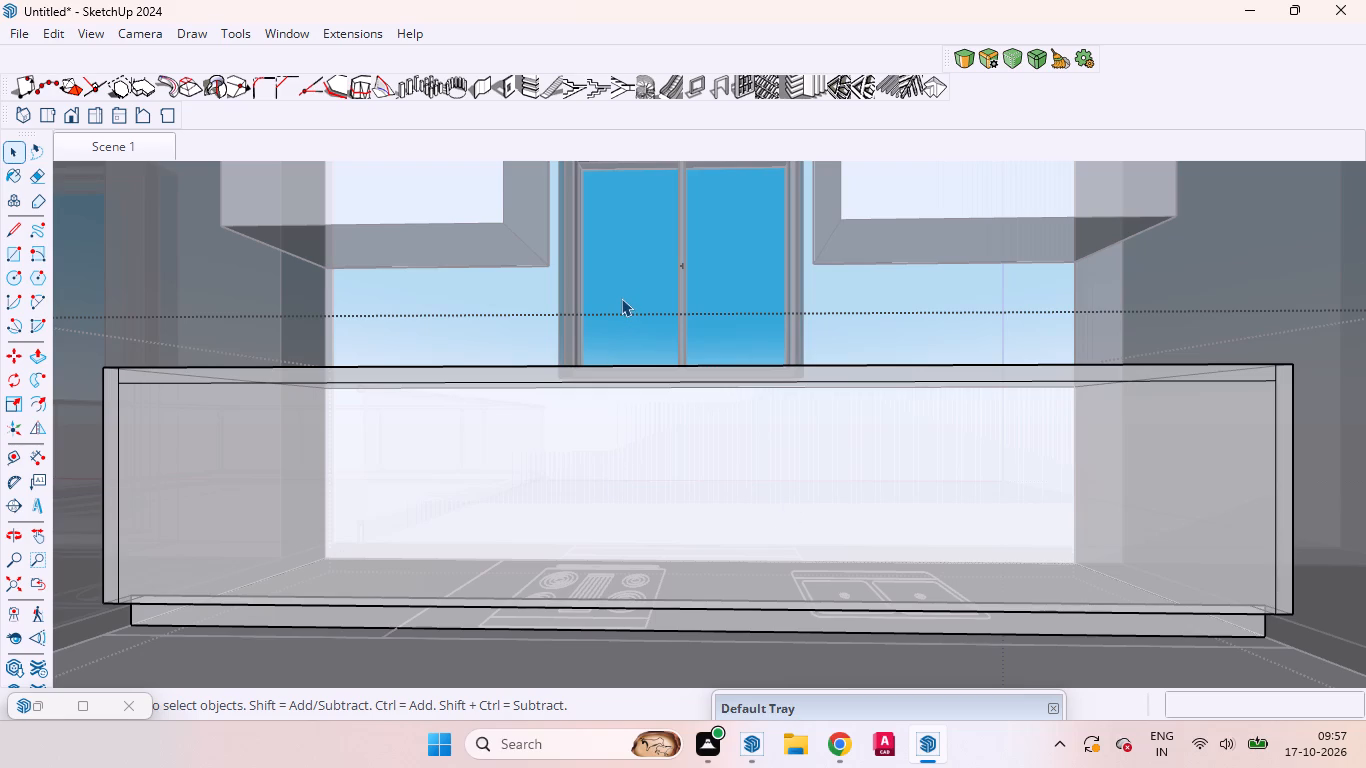
Draw a vertical divider about 2' 4" long on the counter front, from the toe-kick line to the top frame line, left of the stove.
middle_drag(620, 322, 630, 449)
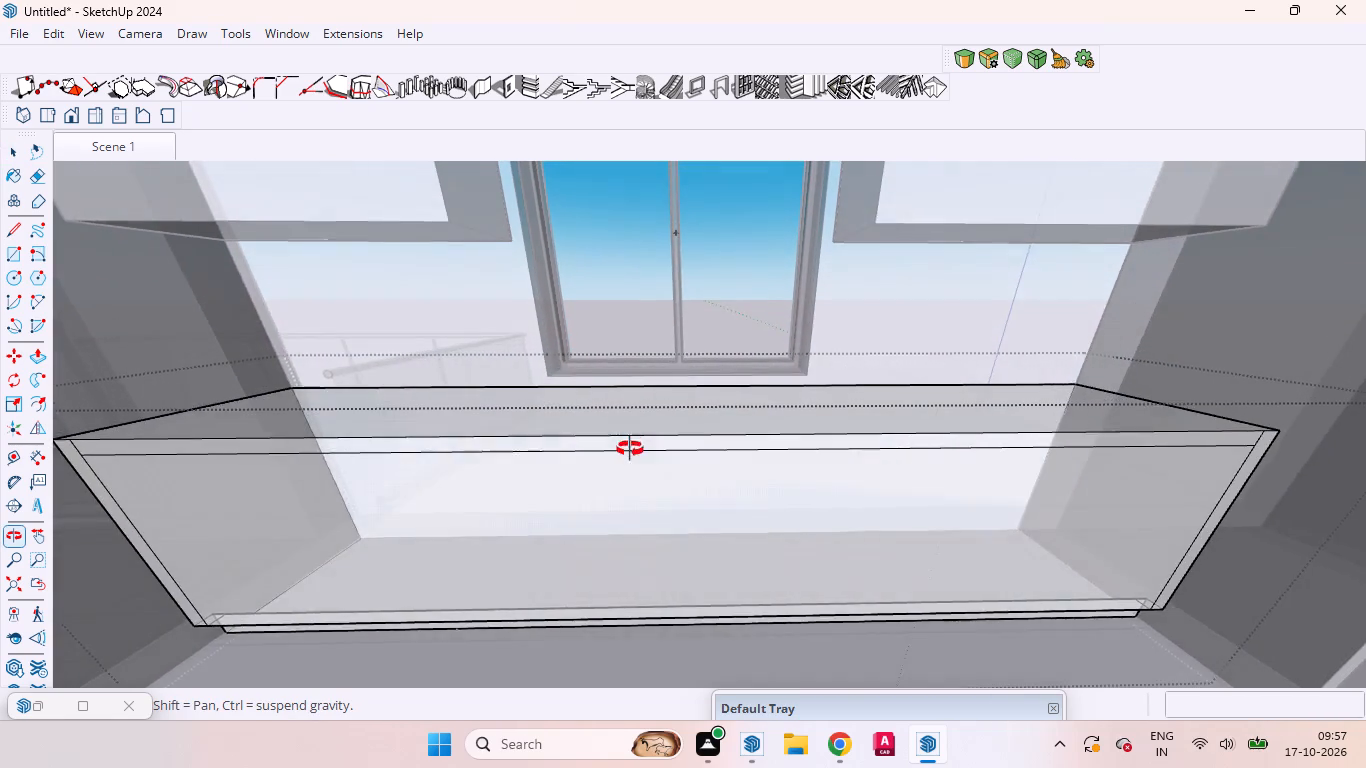
middle_drag(630, 449, 629, 429)
scroll(630, 431, up, 1)
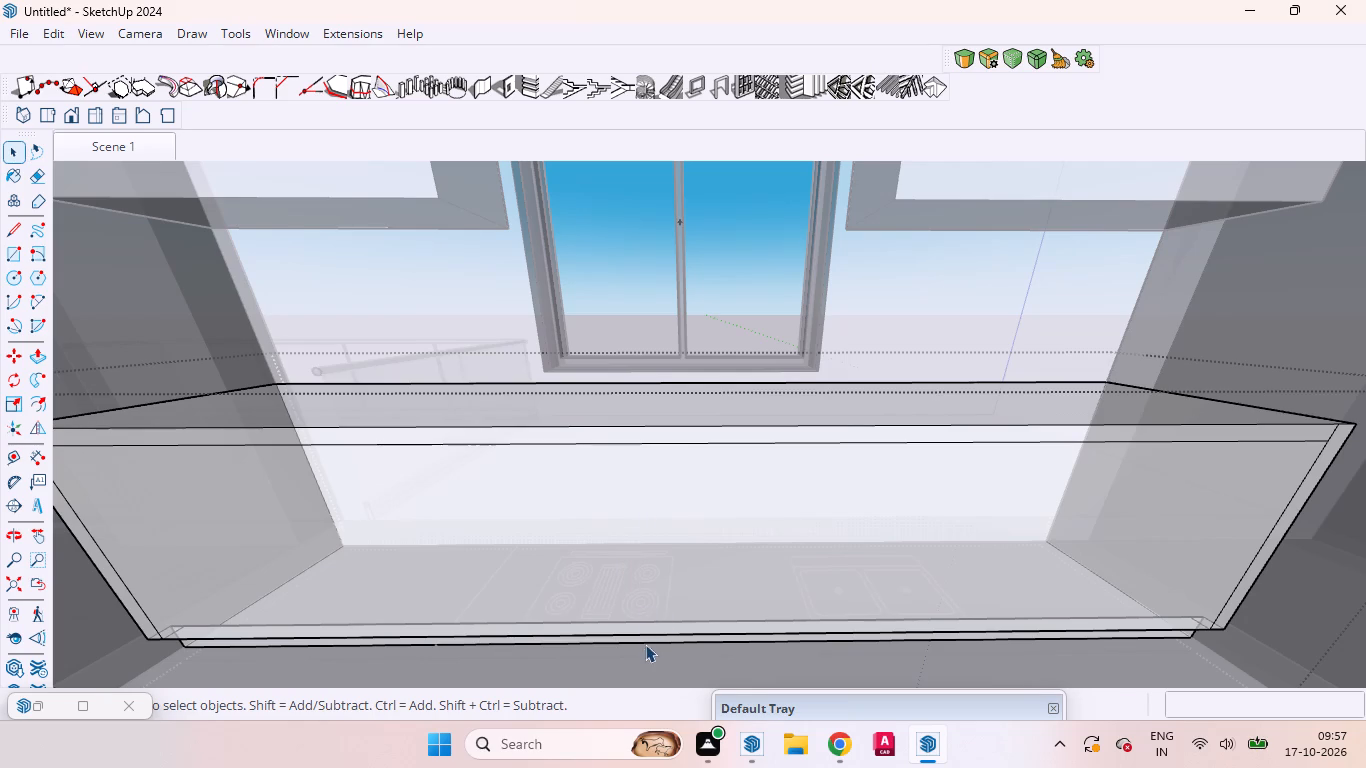
key(l)
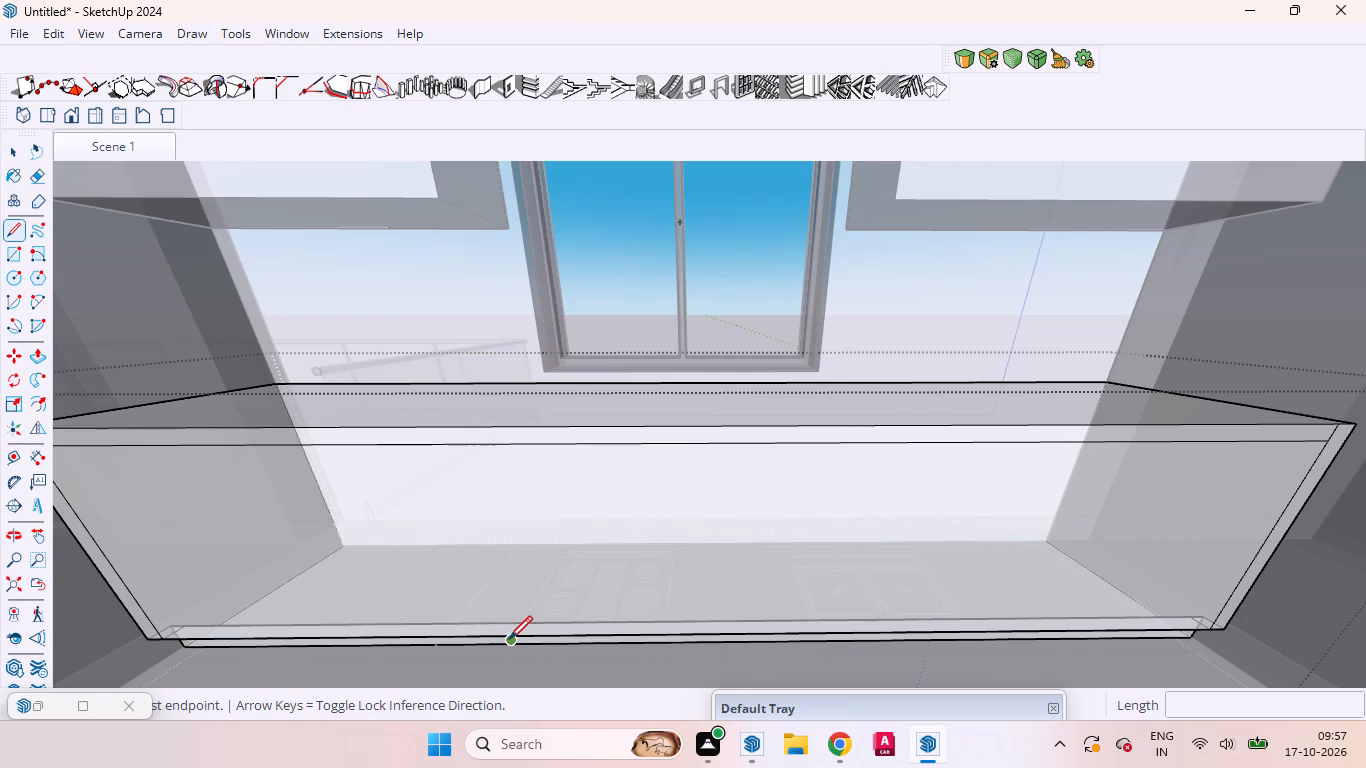
click(447, 632)
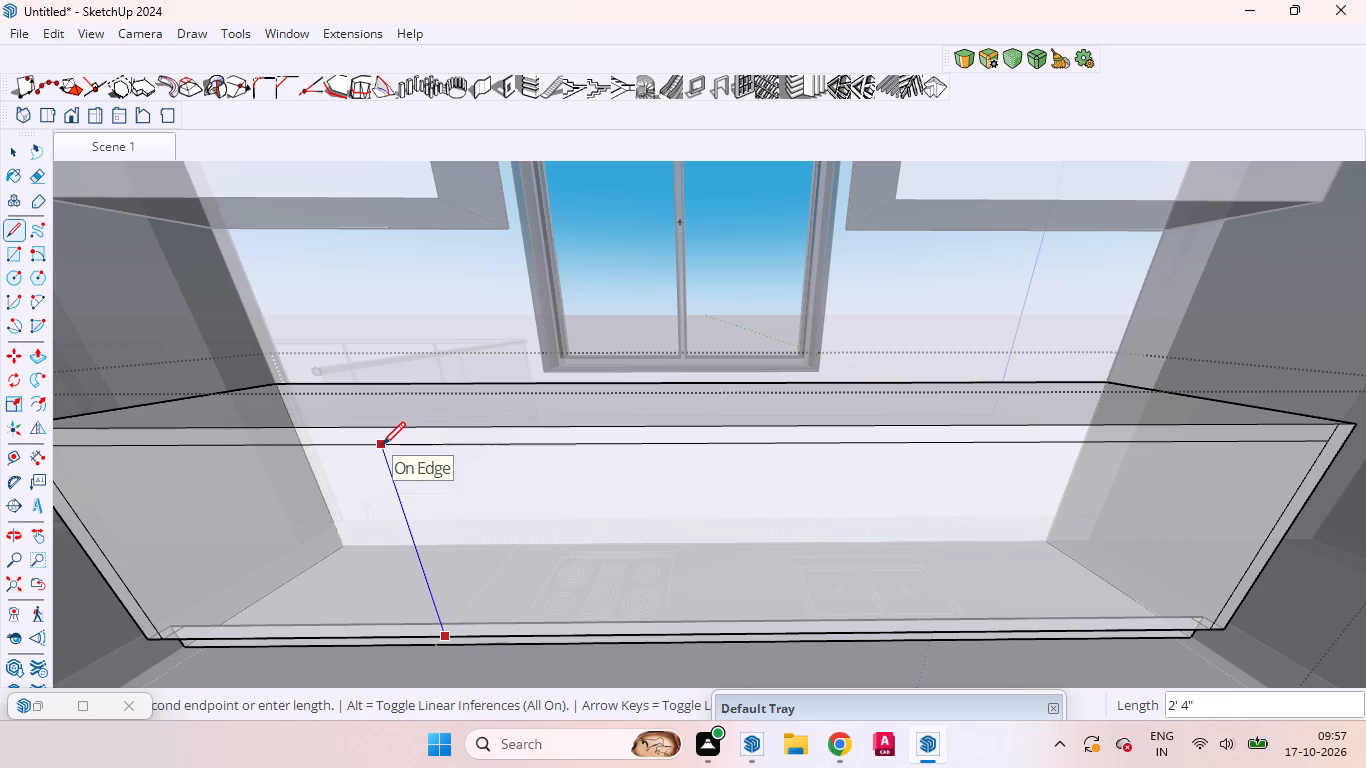
click(382, 445)
key(space)
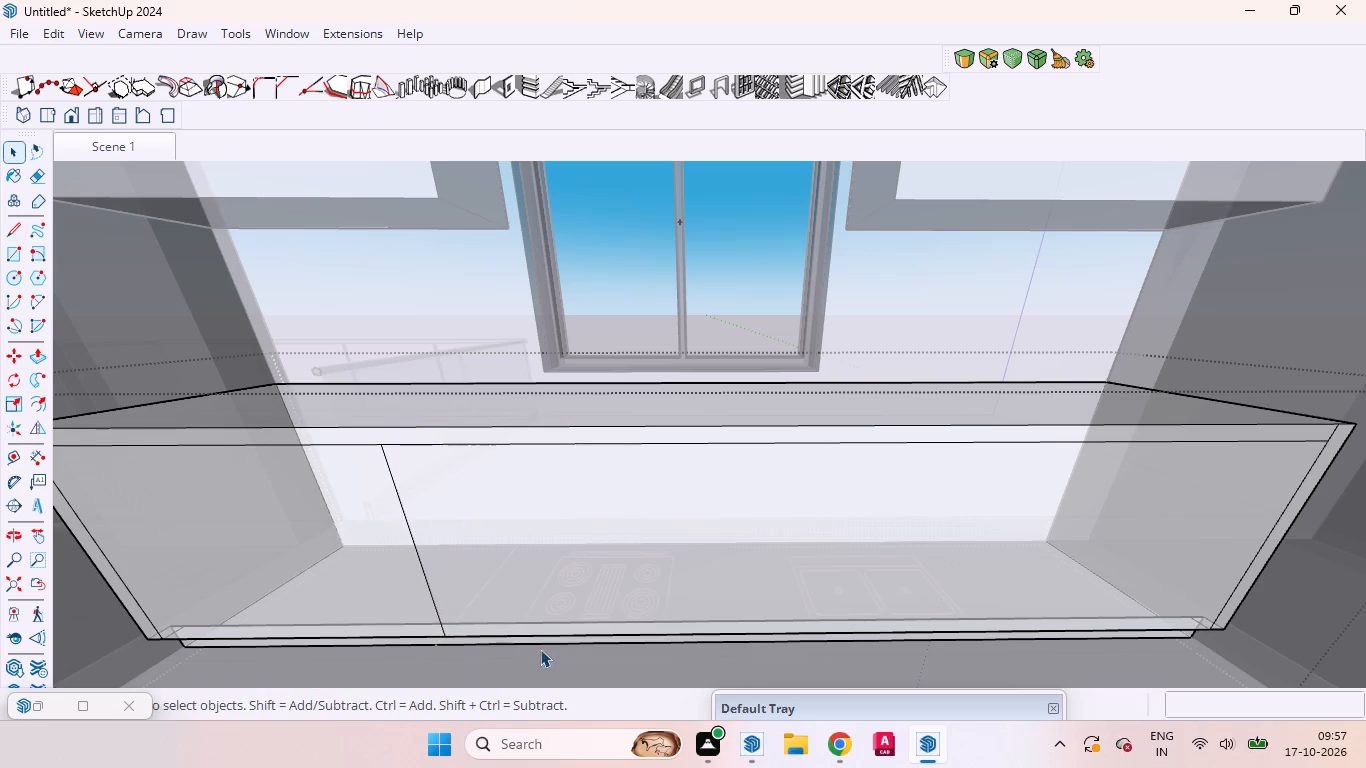
Copy the vertical divider 2' to the right along the red axis.
middle_drag(543, 649, 513, 604)
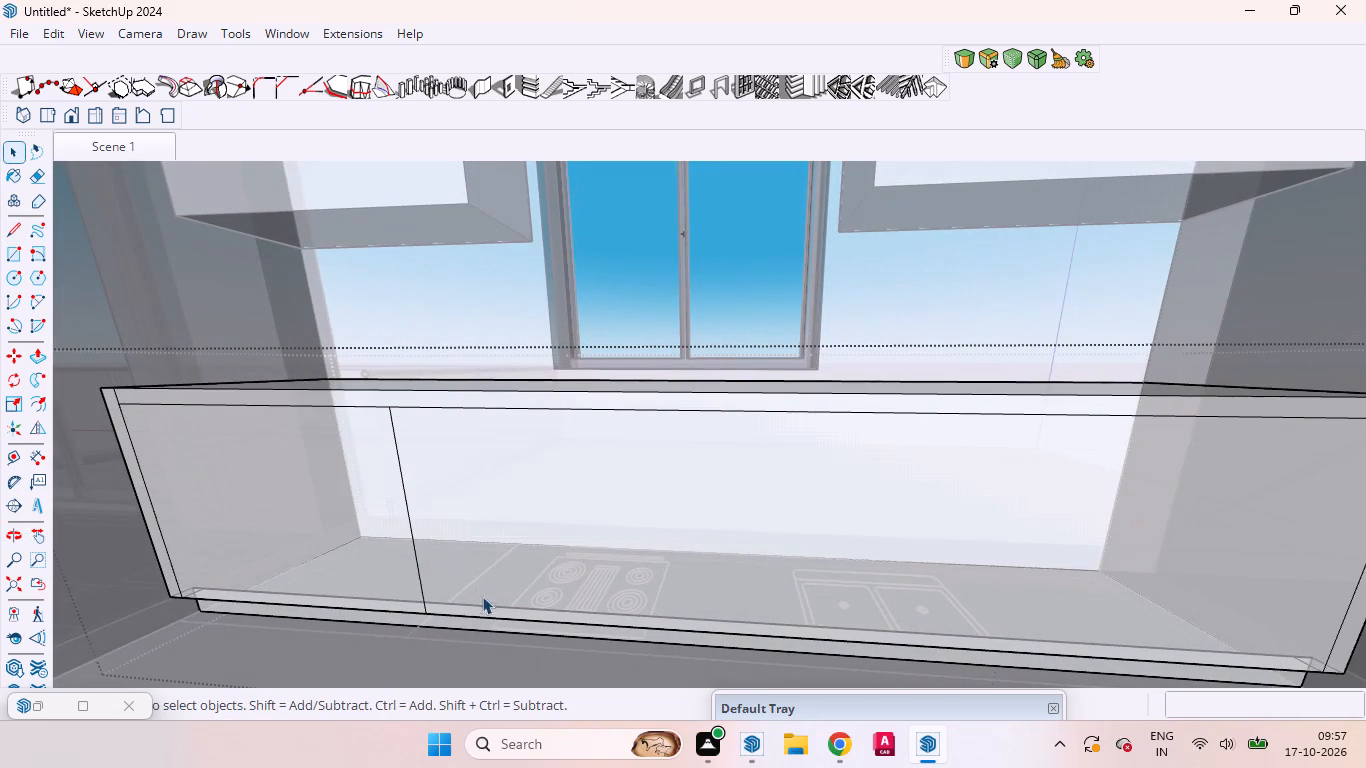
click(412, 545)
key(m)
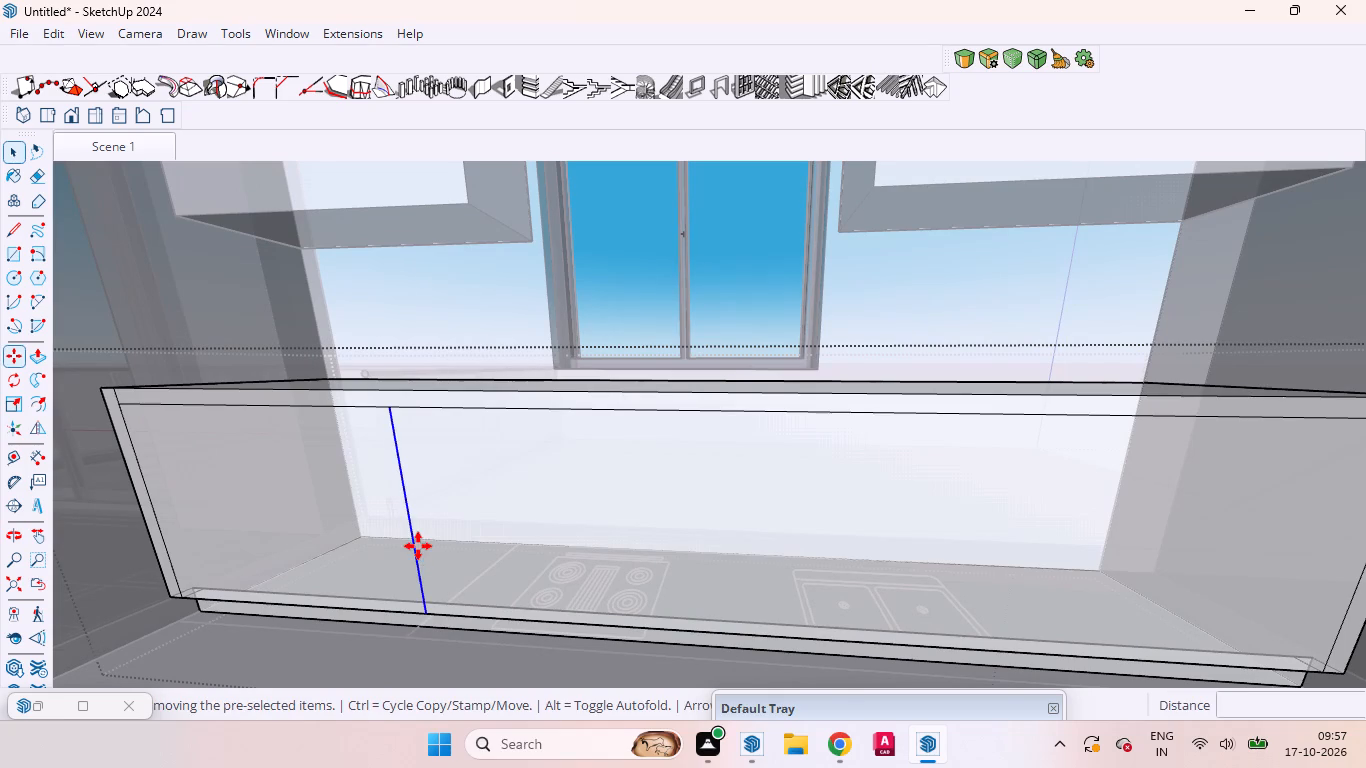
click(419, 545)
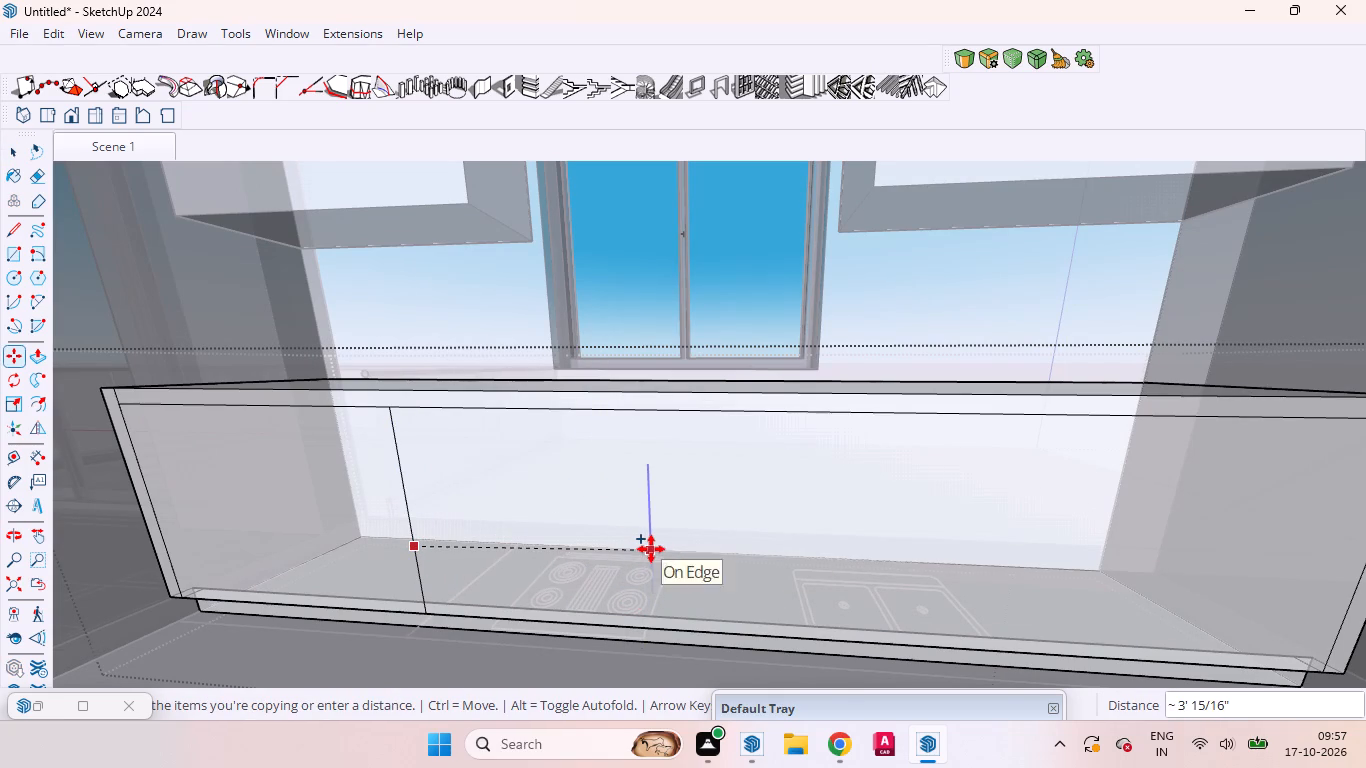
key(Right)
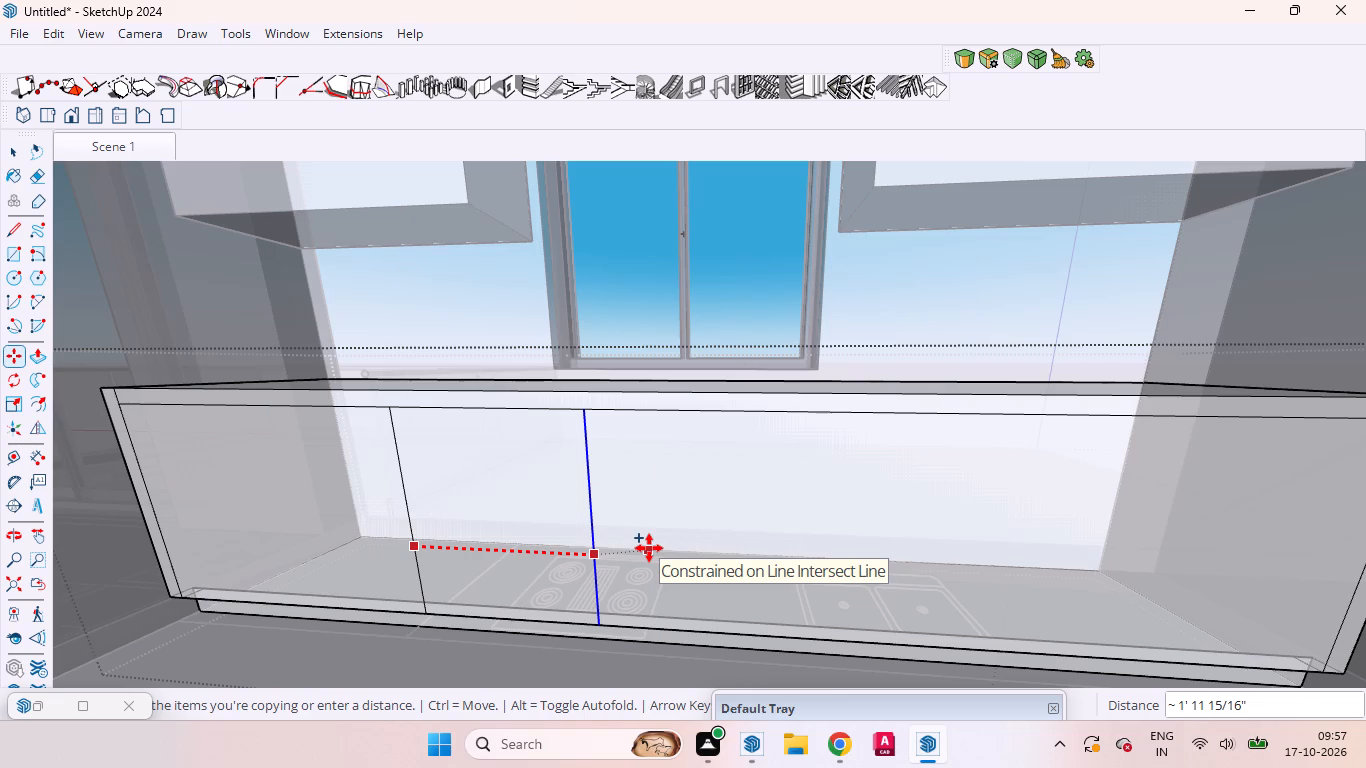
text(2')
key(Return)
key(space)
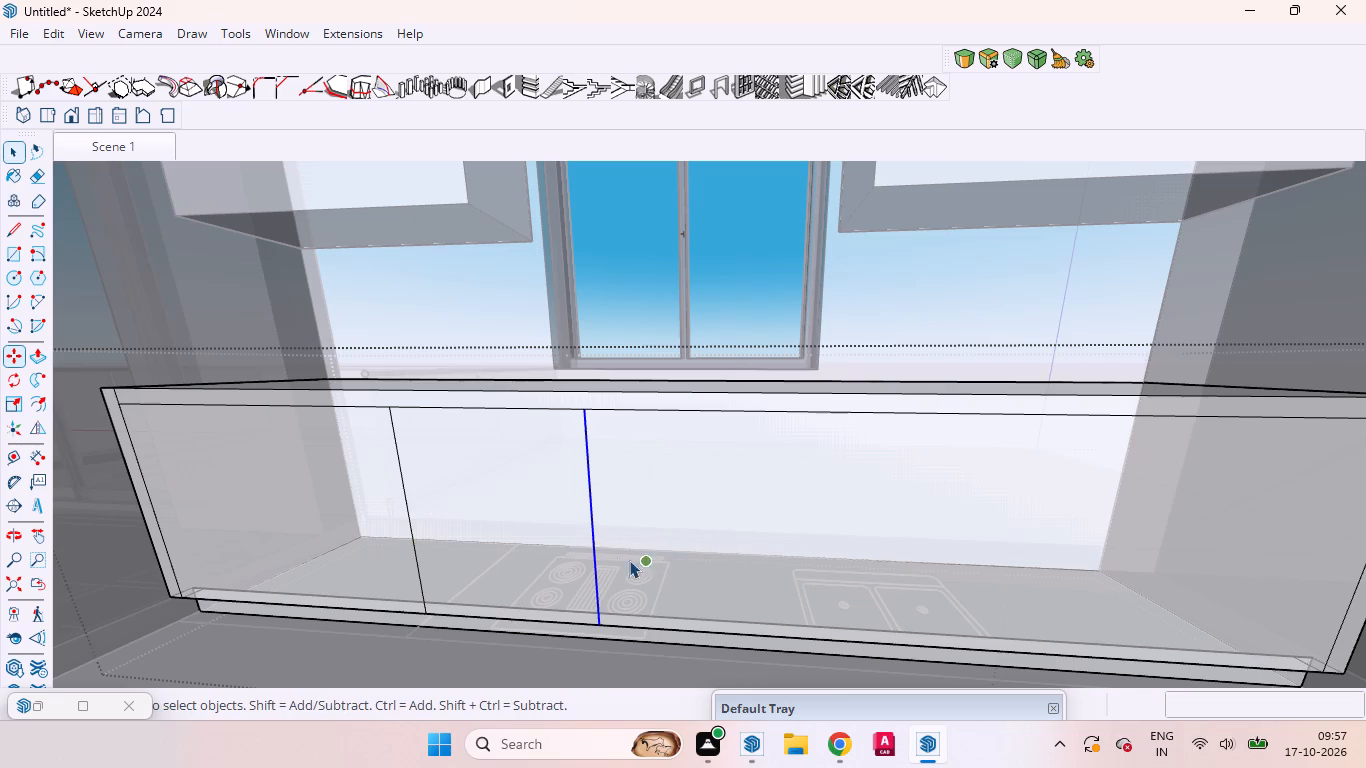
Restore the saved Scene 1 view of the counter.
scroll(602, 522, up, 1)
middle_drag(604, 523, 687, 535)
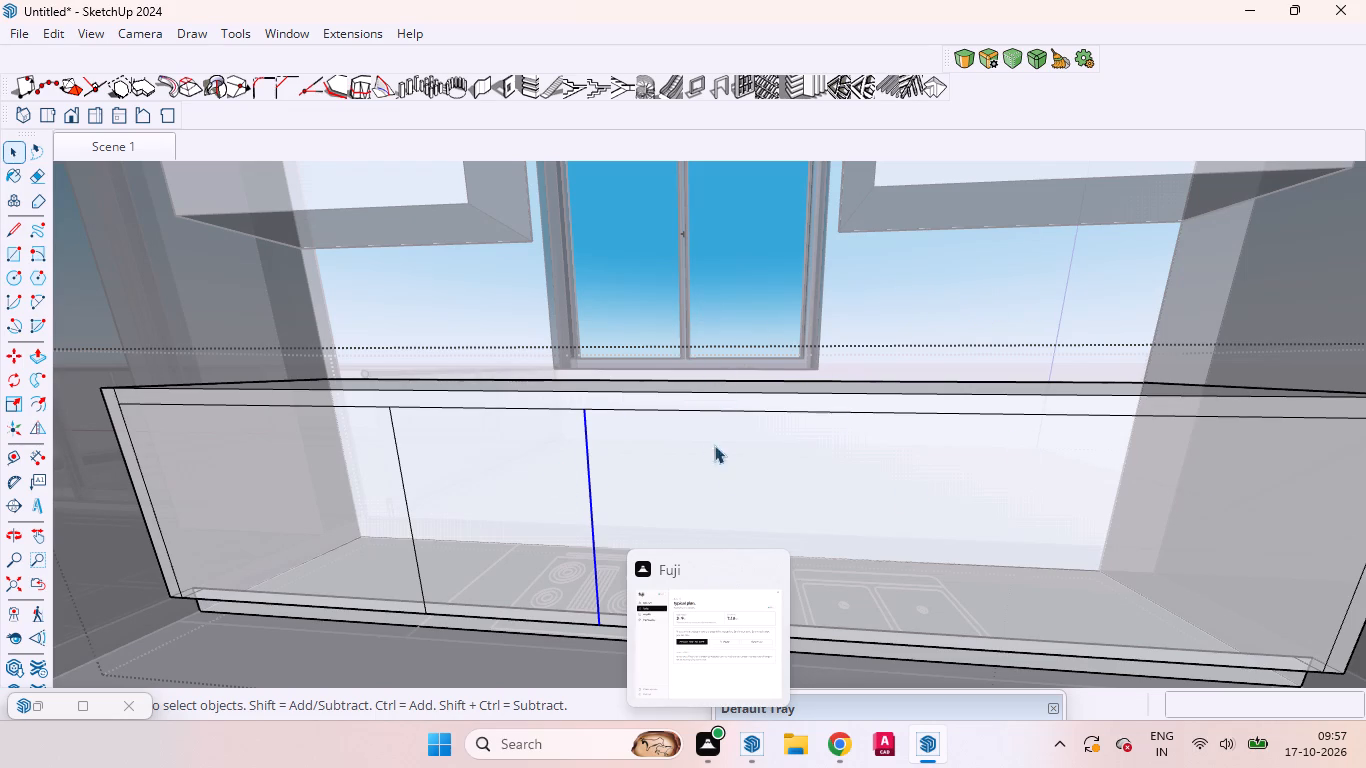
middle_drag(658, 563, 689, 567)
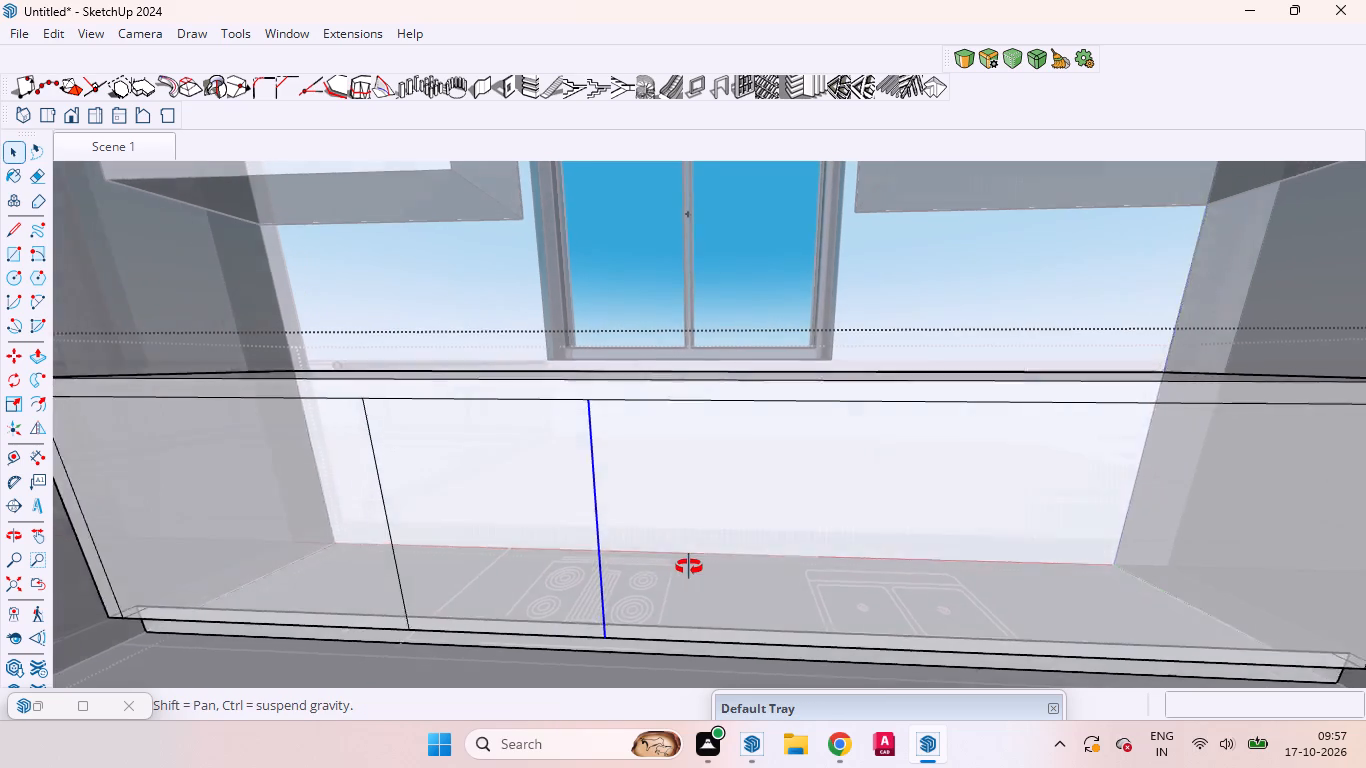
middle_drag(689, 567, 654, 603)
scroll(655, 599, up, 1)
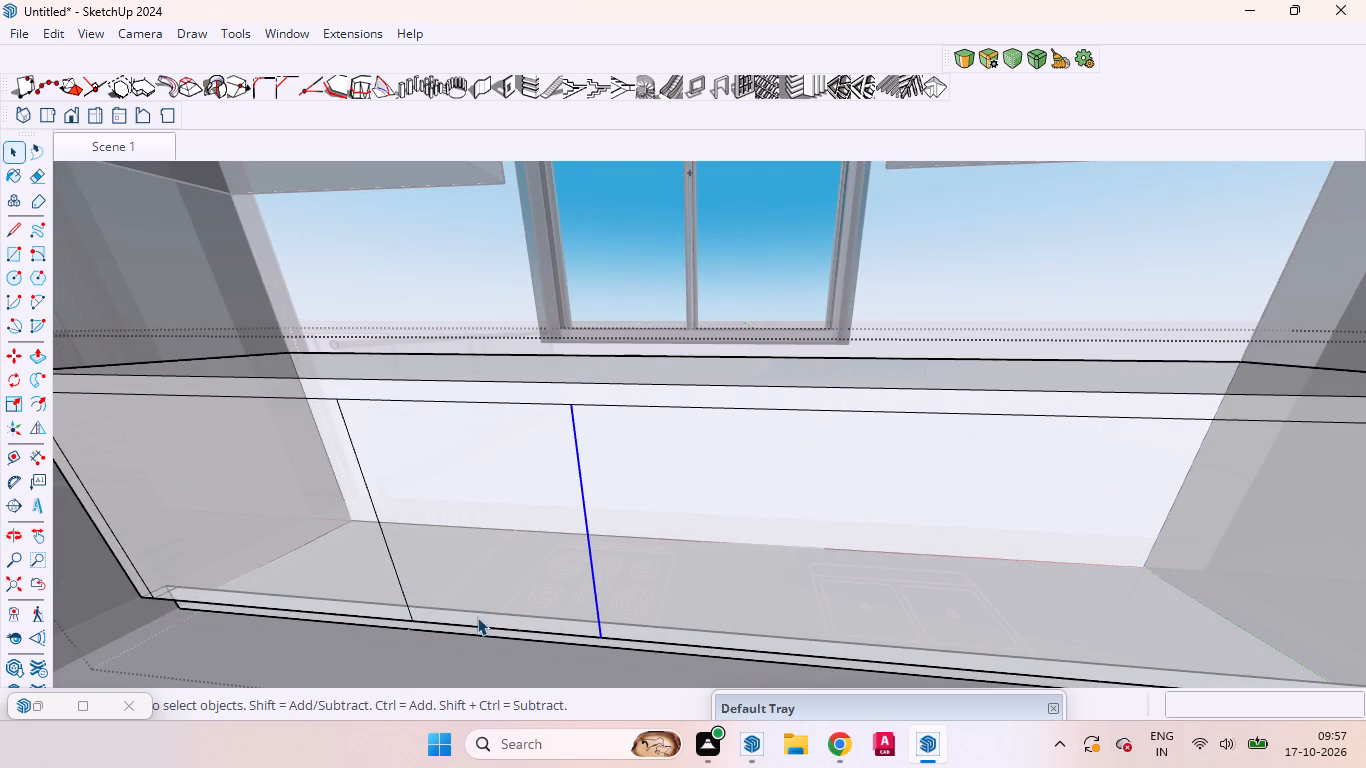
click(146, 139)
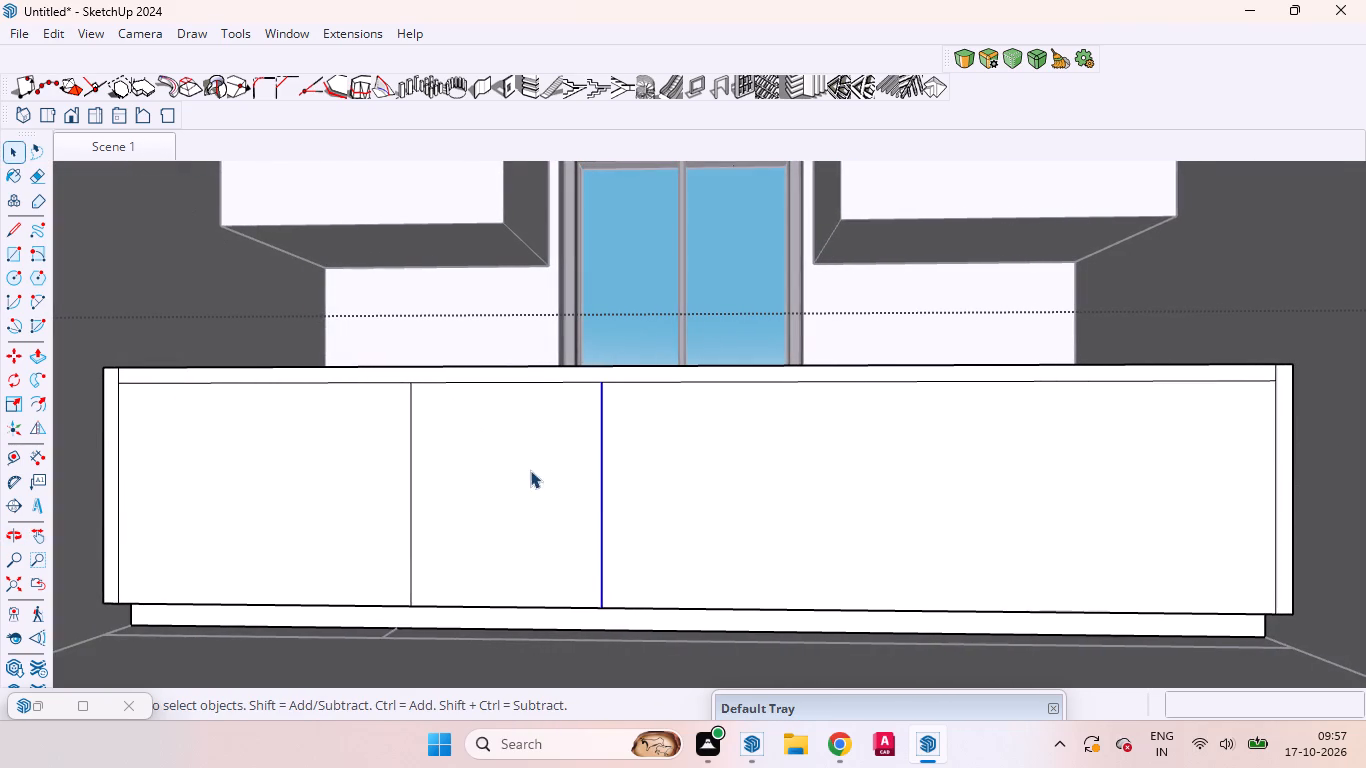
Turn the X-ray face style back on with the counter seen from an angle.
middle_drag(556, 446, 556, 597)
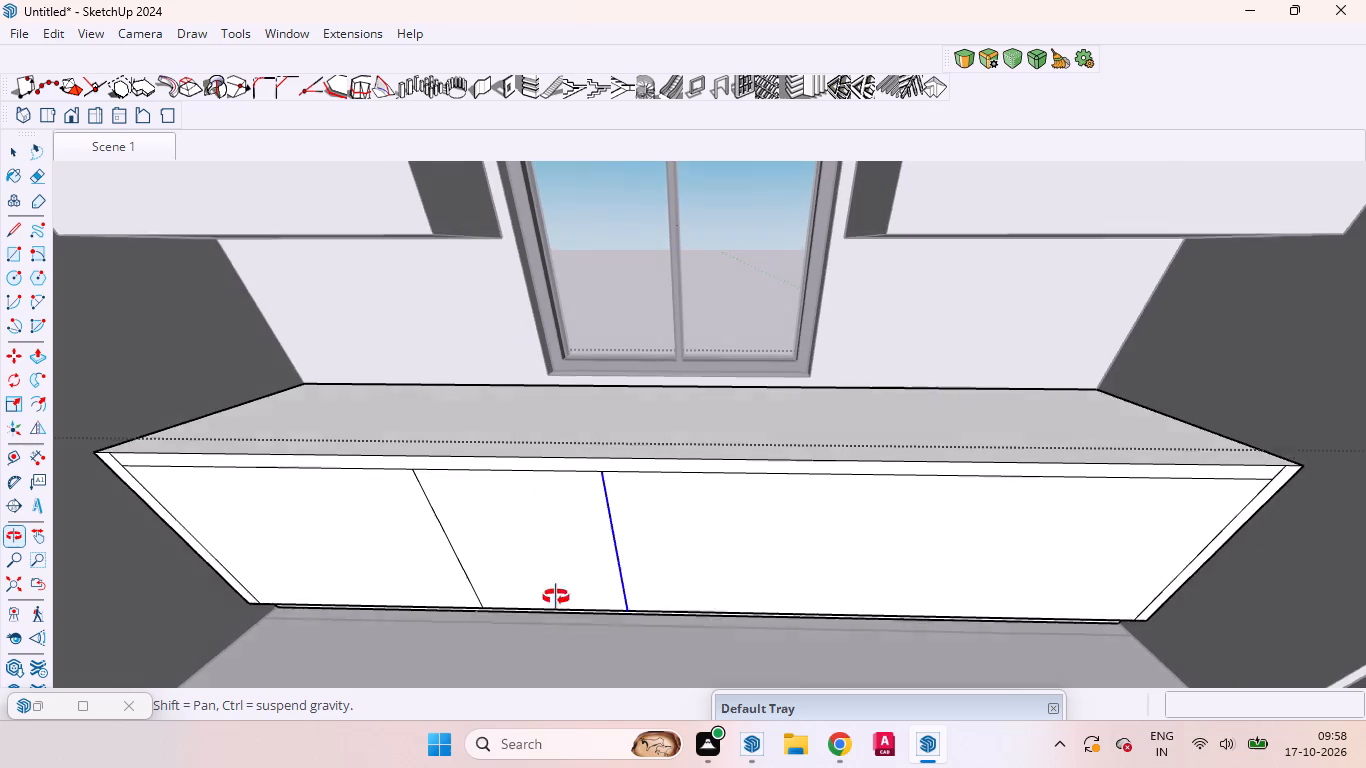
middle_drag(556, 597, 609, 539)
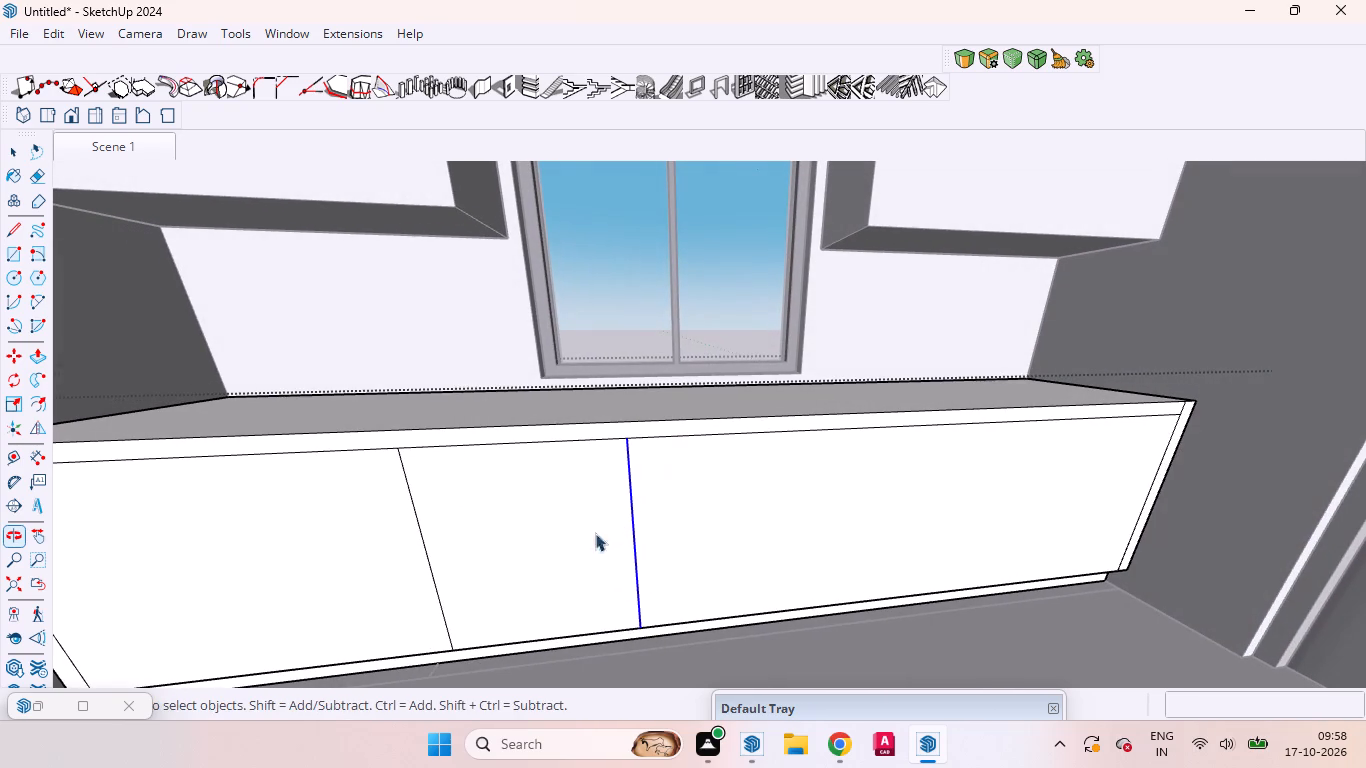
click(100, 33)
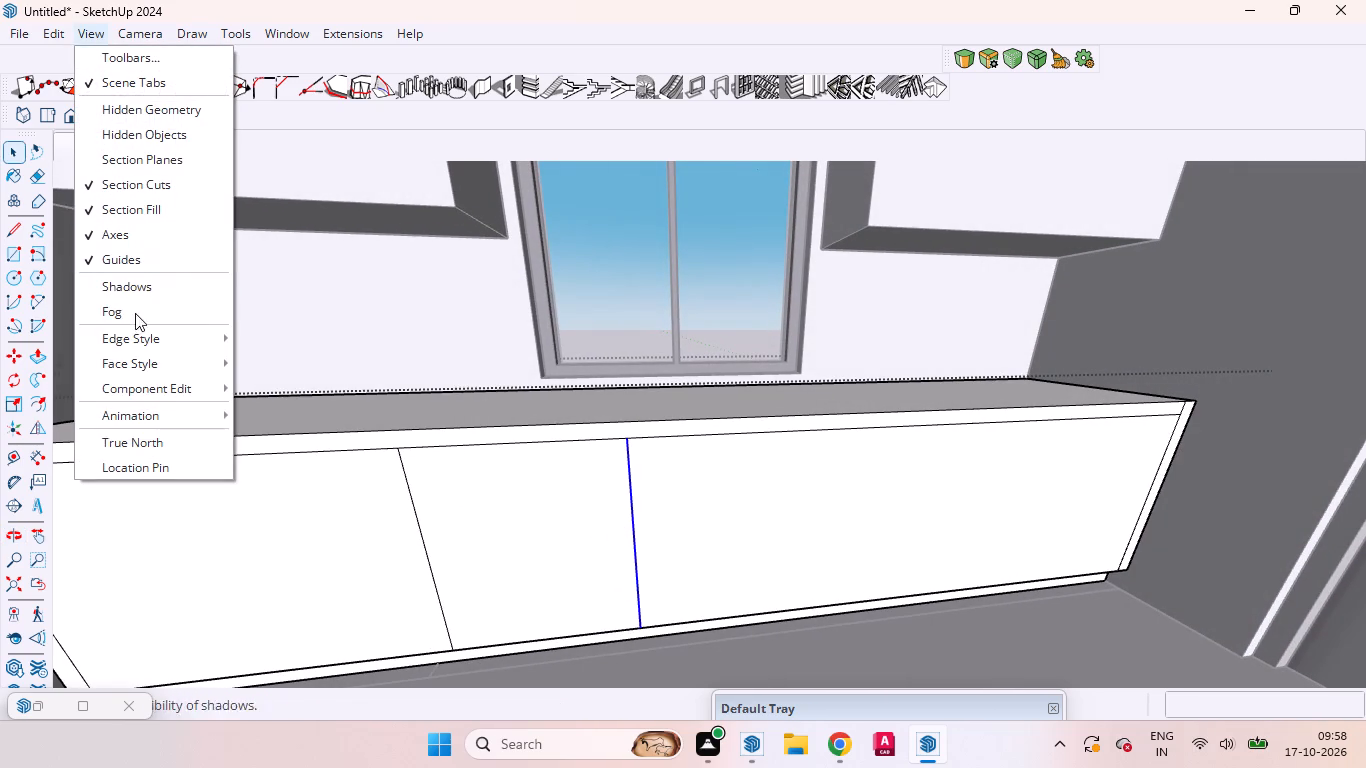
click(261, 364)
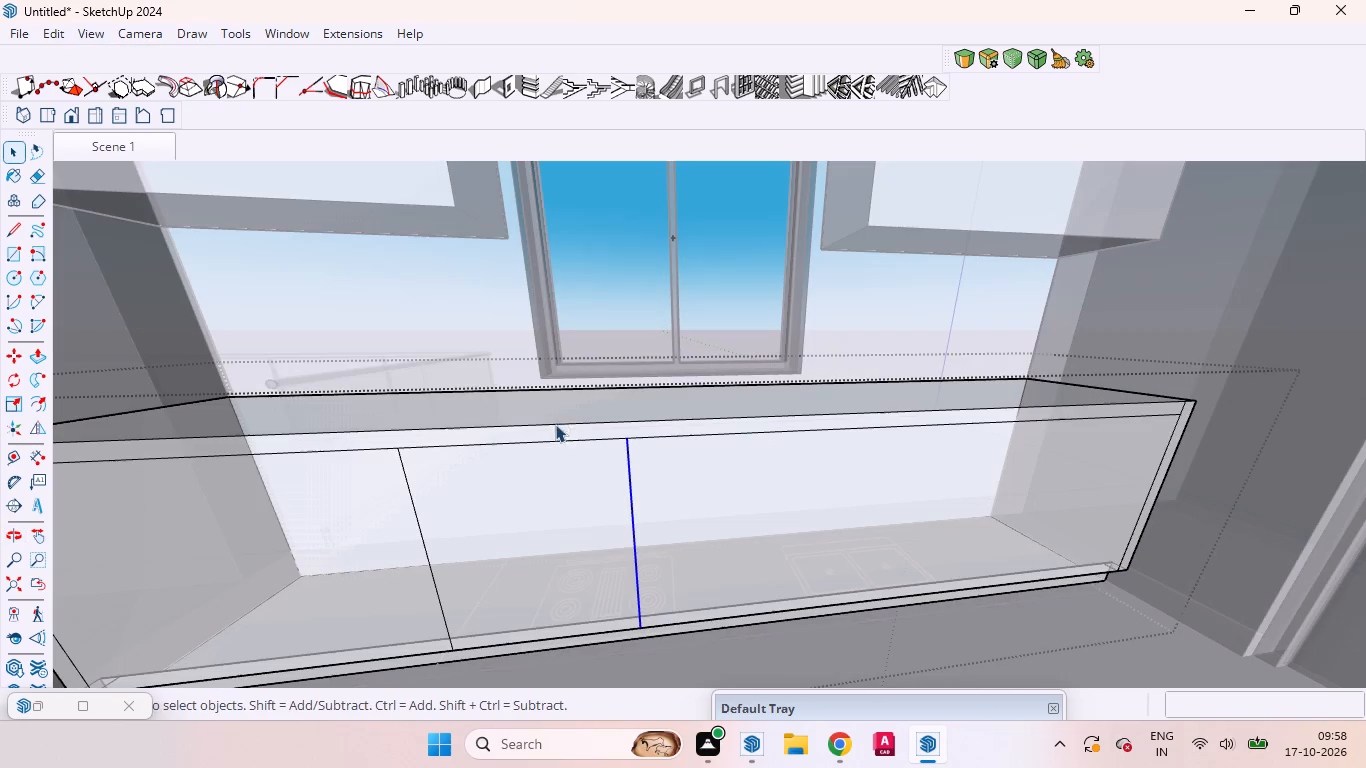
Move both vertical dividers together about 8" to the right along the counter front so they bracket the stove.
ctrl+click(433, 585)
key(m)
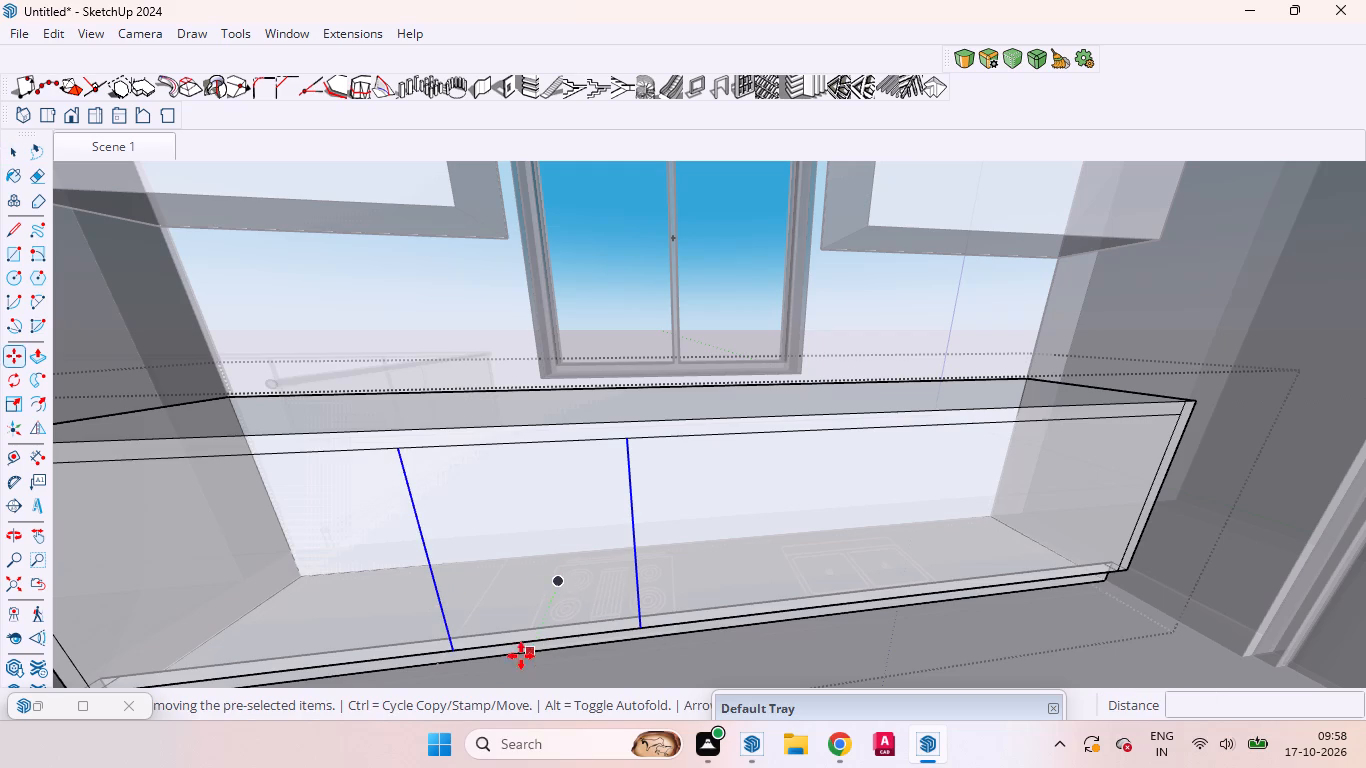
click(456, 654)
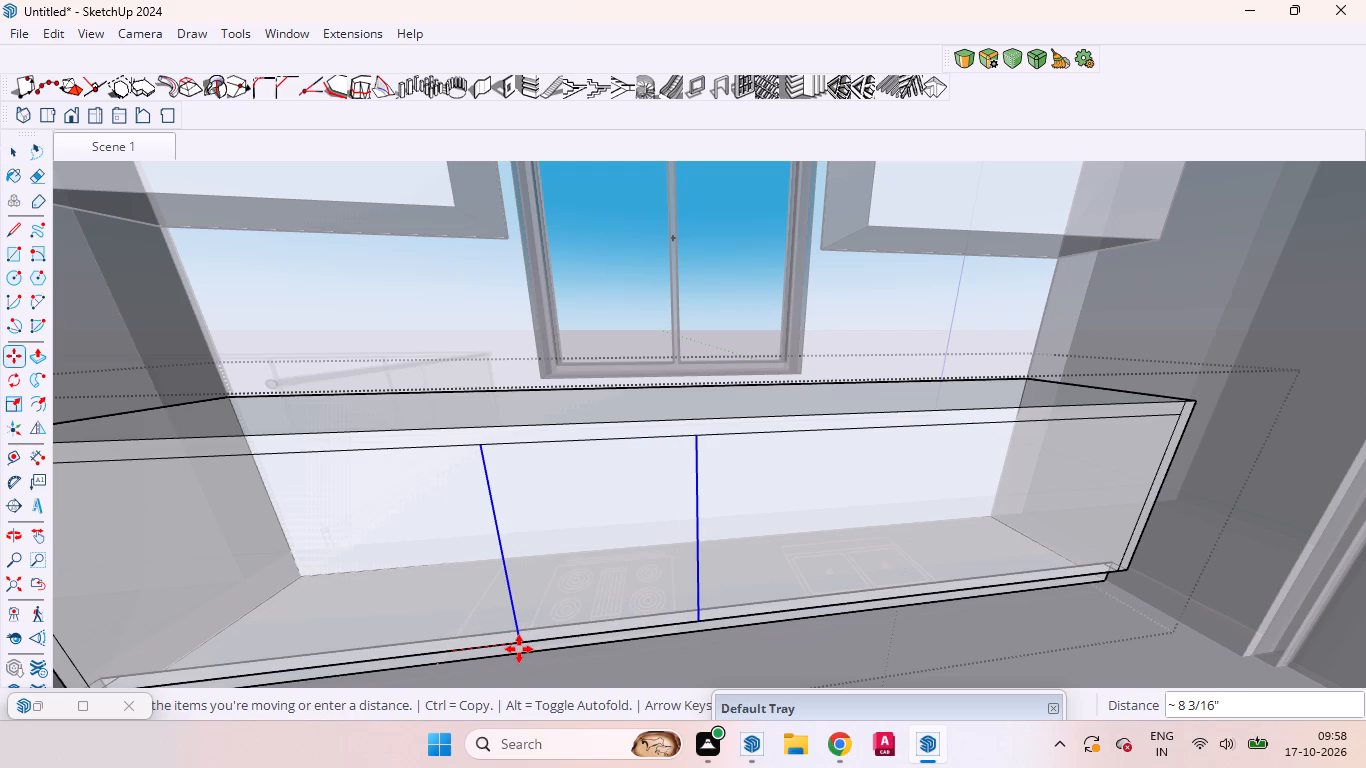
click(519, 649)
key(space)
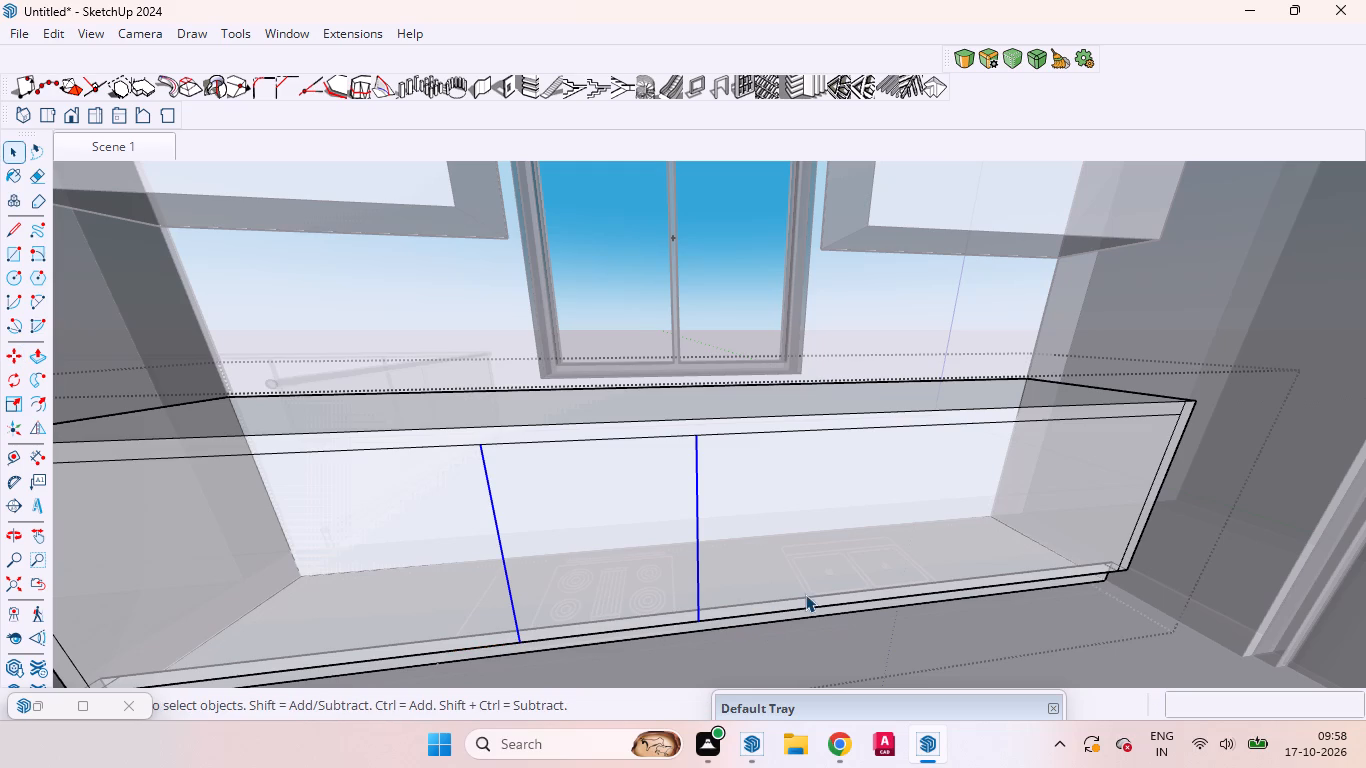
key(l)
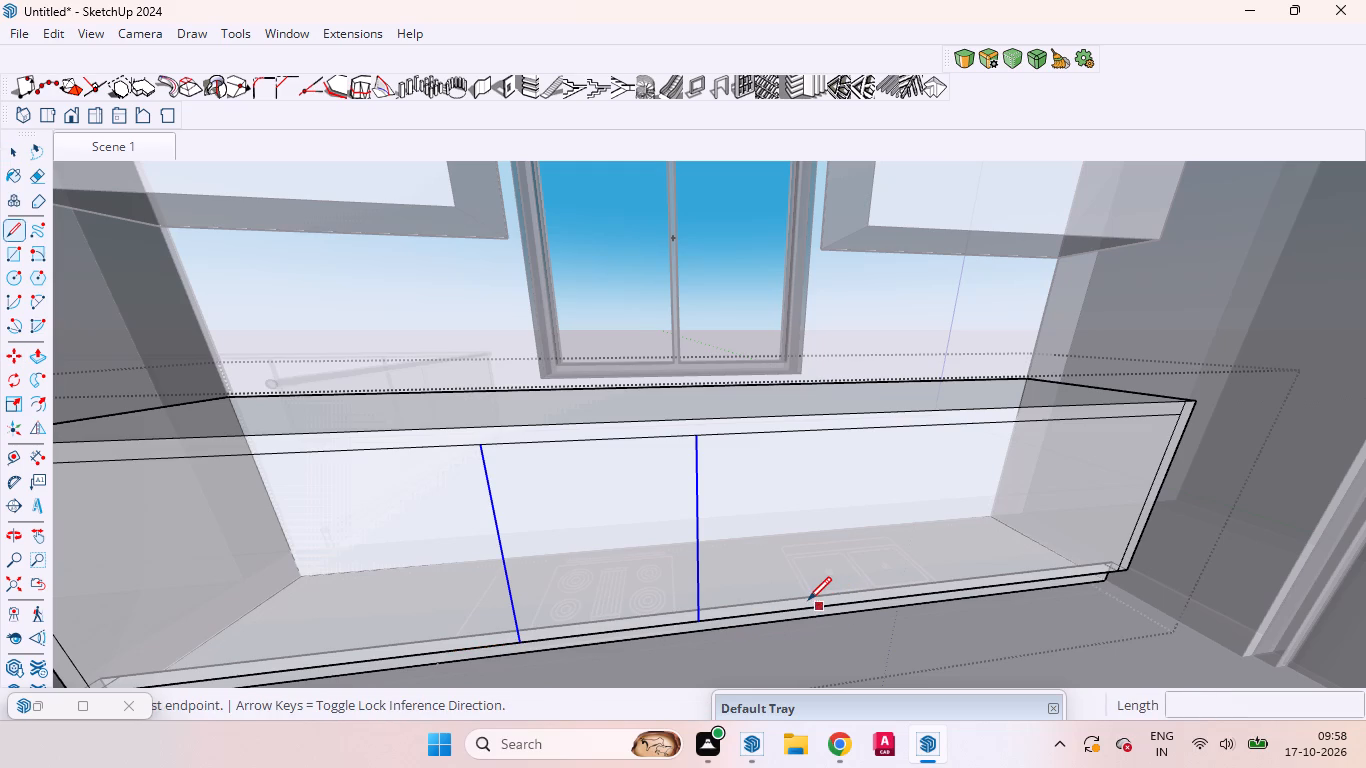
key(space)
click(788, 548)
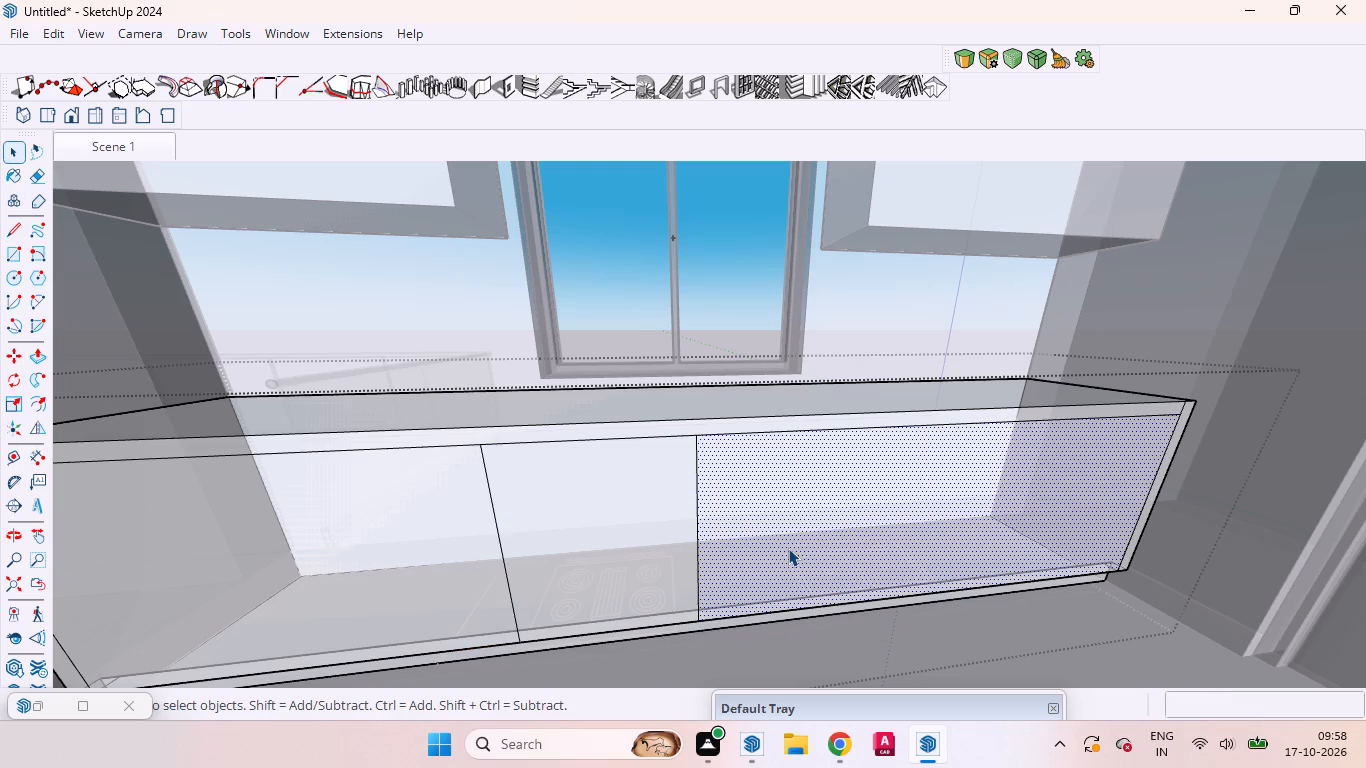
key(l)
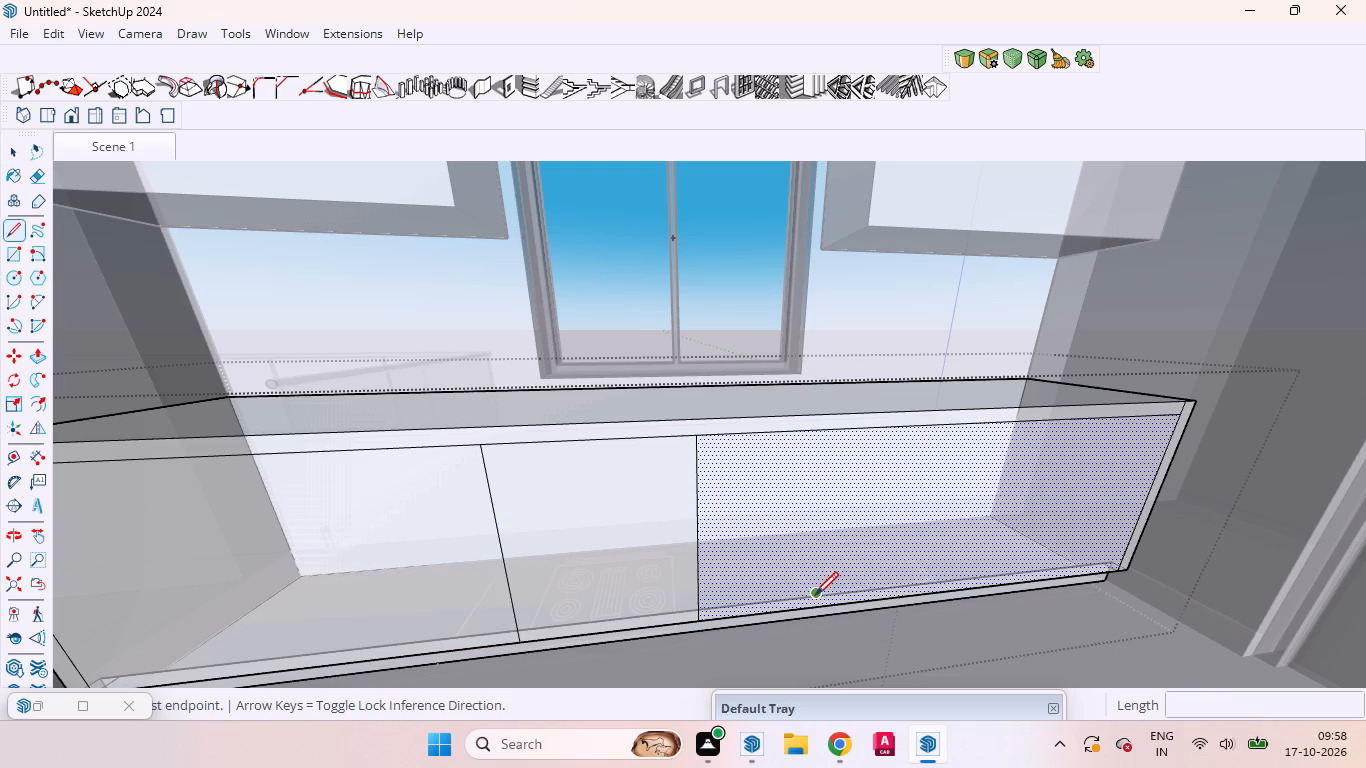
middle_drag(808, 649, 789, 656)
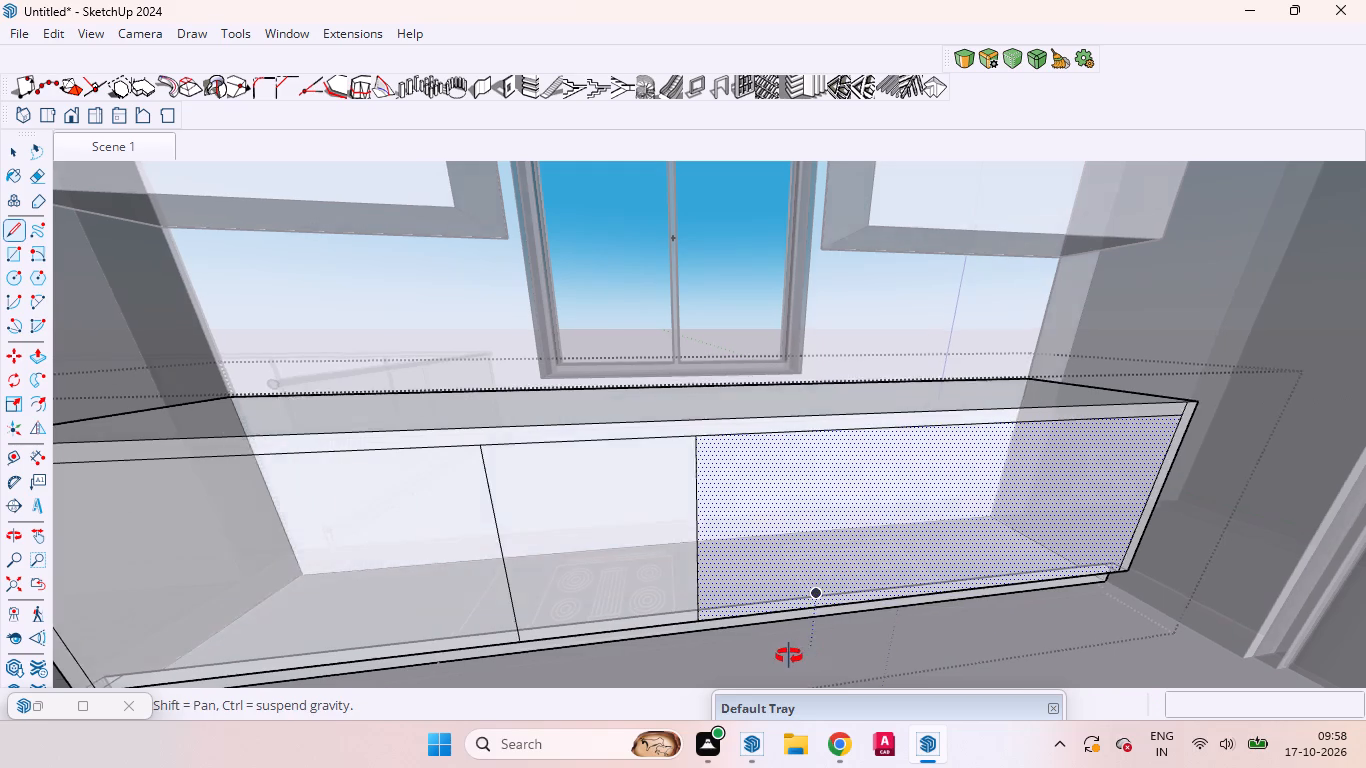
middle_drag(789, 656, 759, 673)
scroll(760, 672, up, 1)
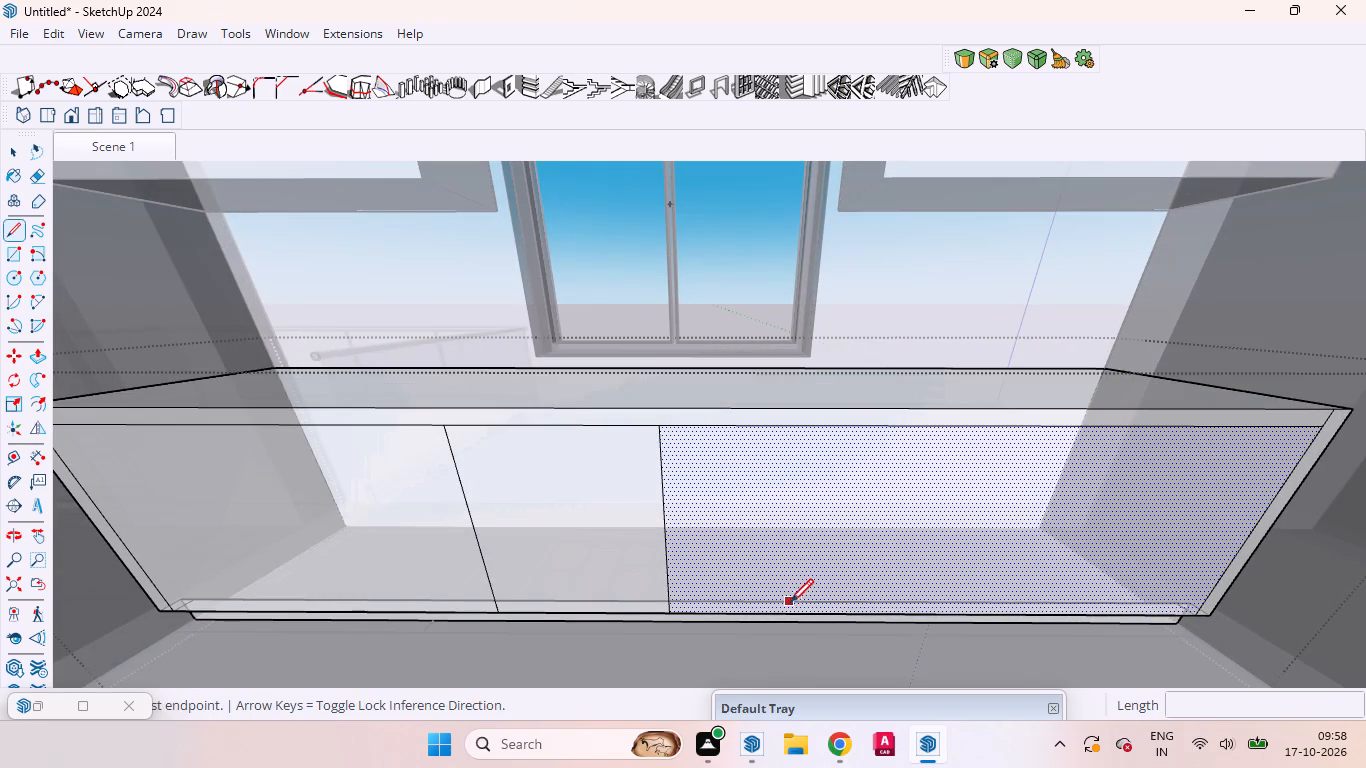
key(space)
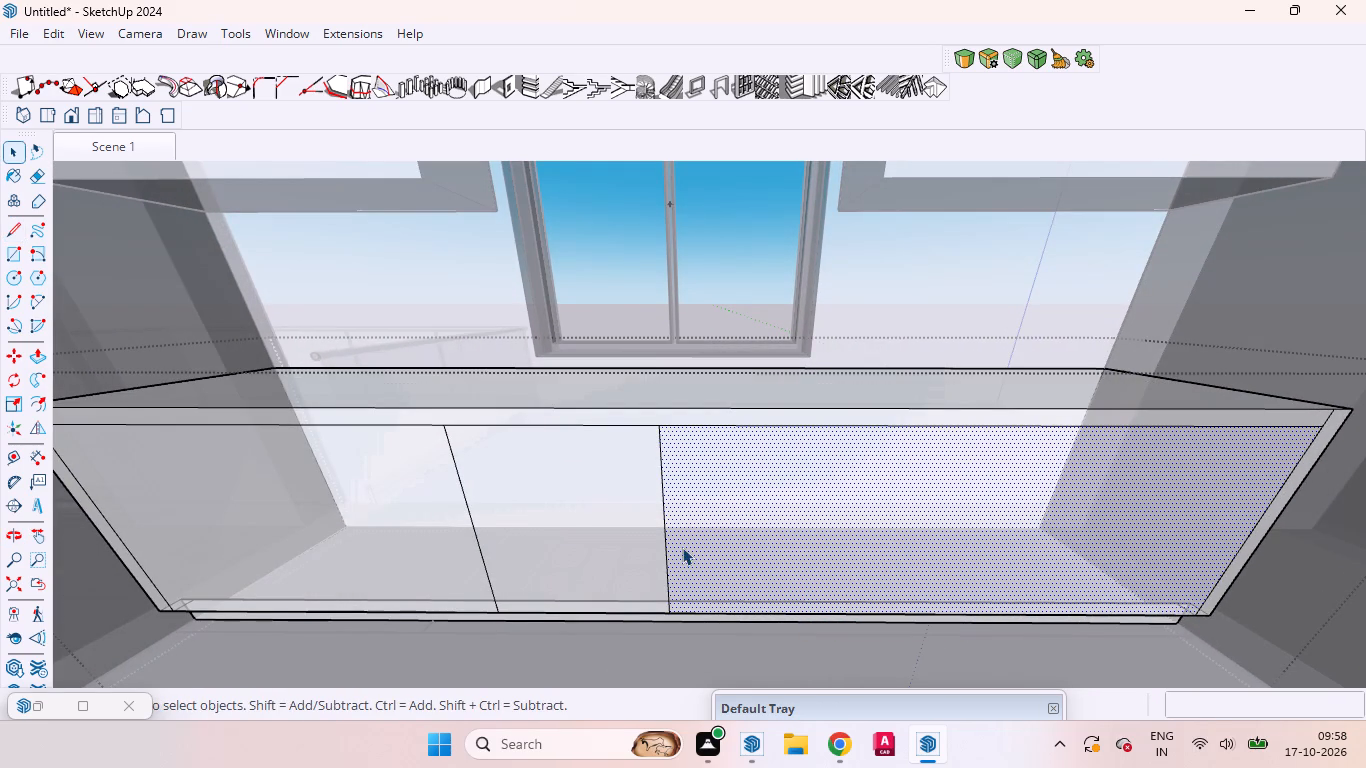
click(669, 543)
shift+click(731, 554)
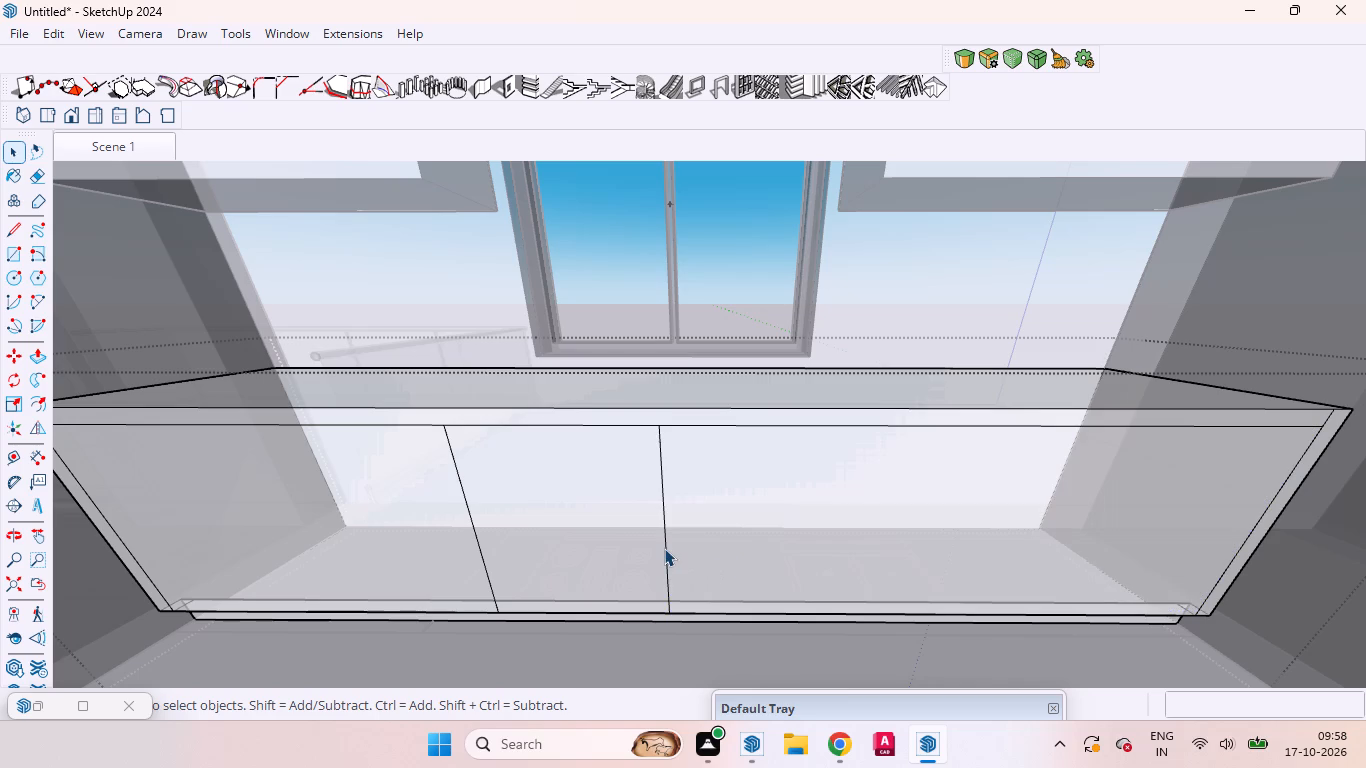
Copy the vertical divider between stove and sink about 9" to the right along the red axis.
middle_drag(713, 580, 777, 603)
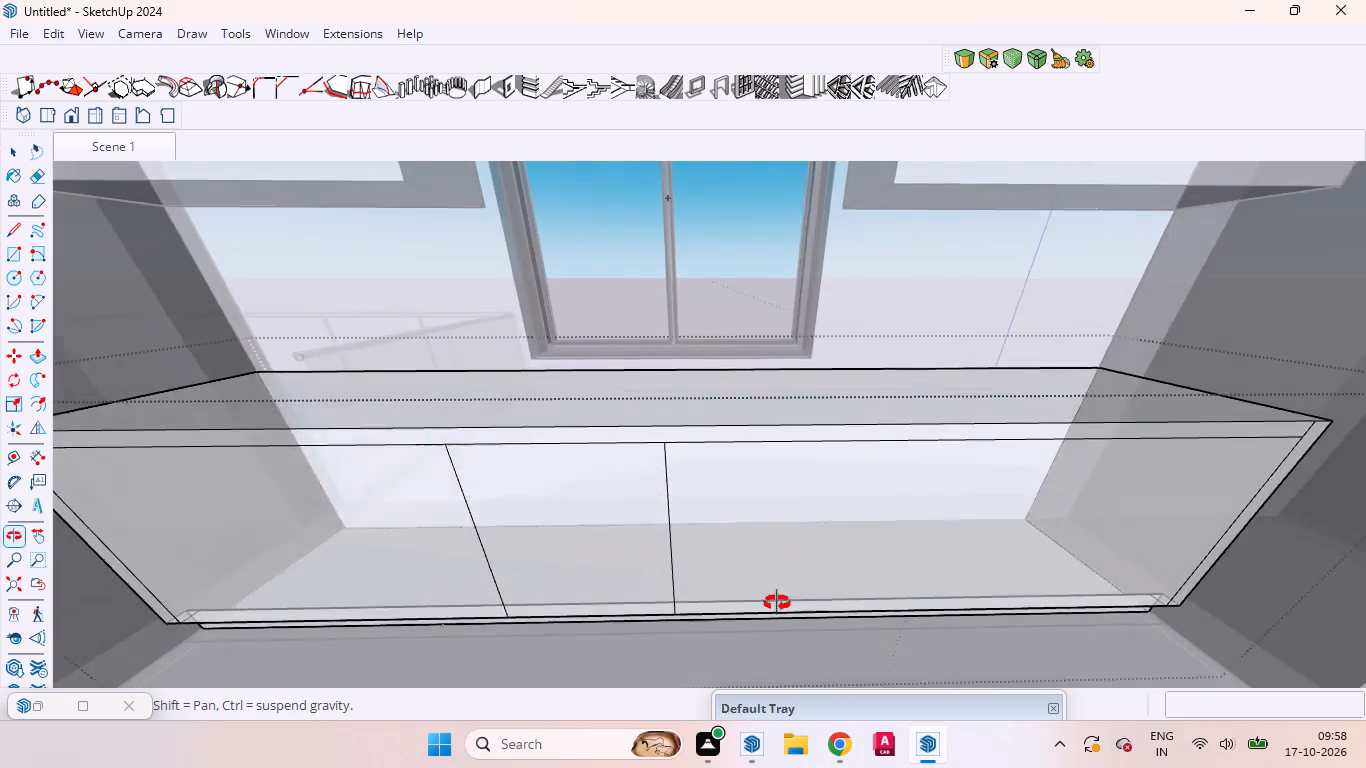
middle_drag(777, 603, 766, 526)
scroll(766, 526, up, 1)
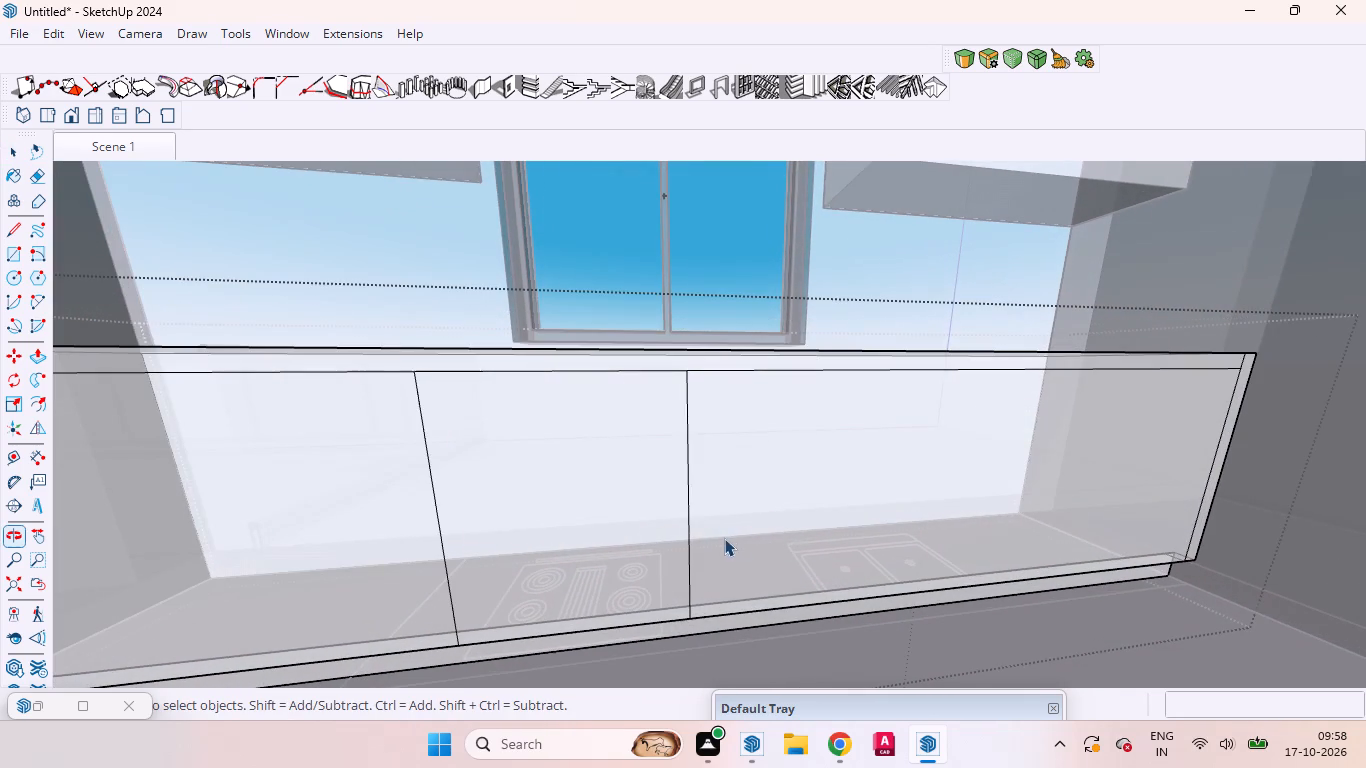
click(687, 524)
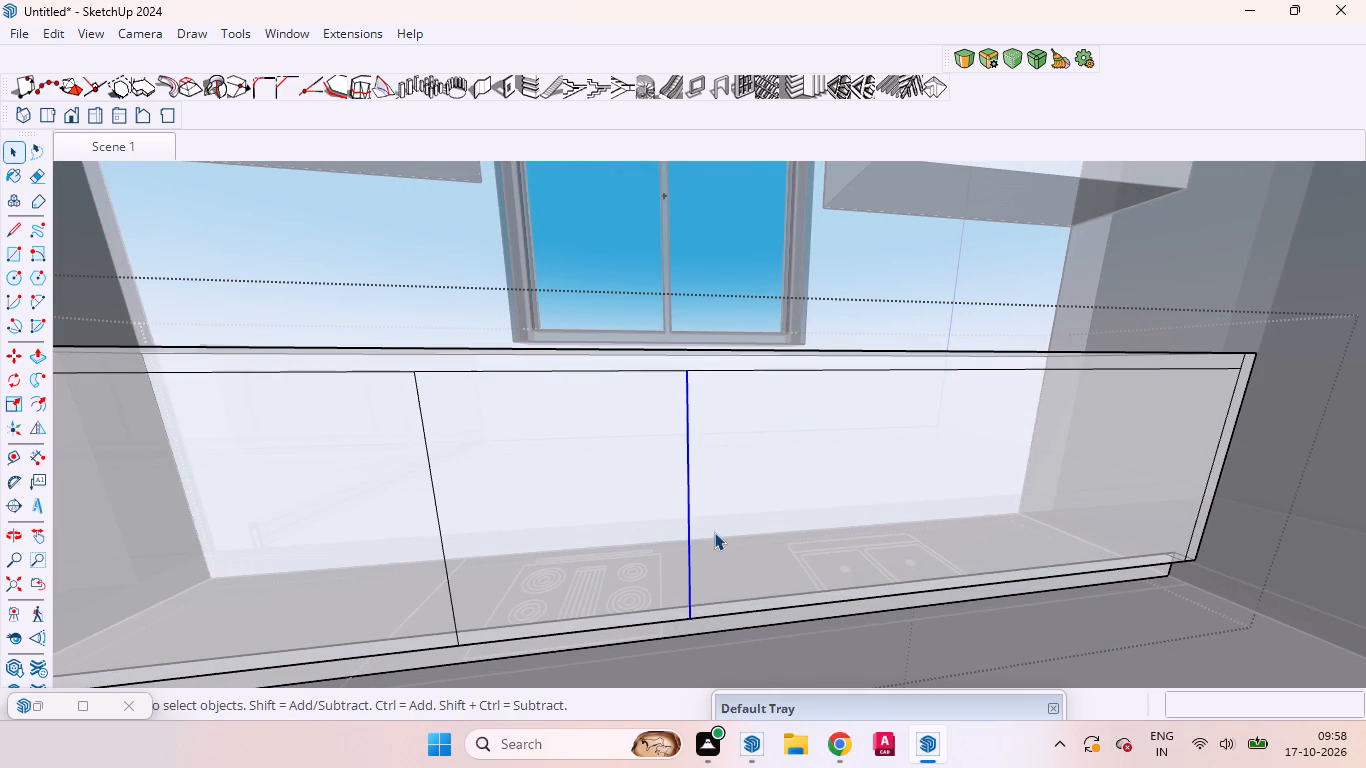
key(m)
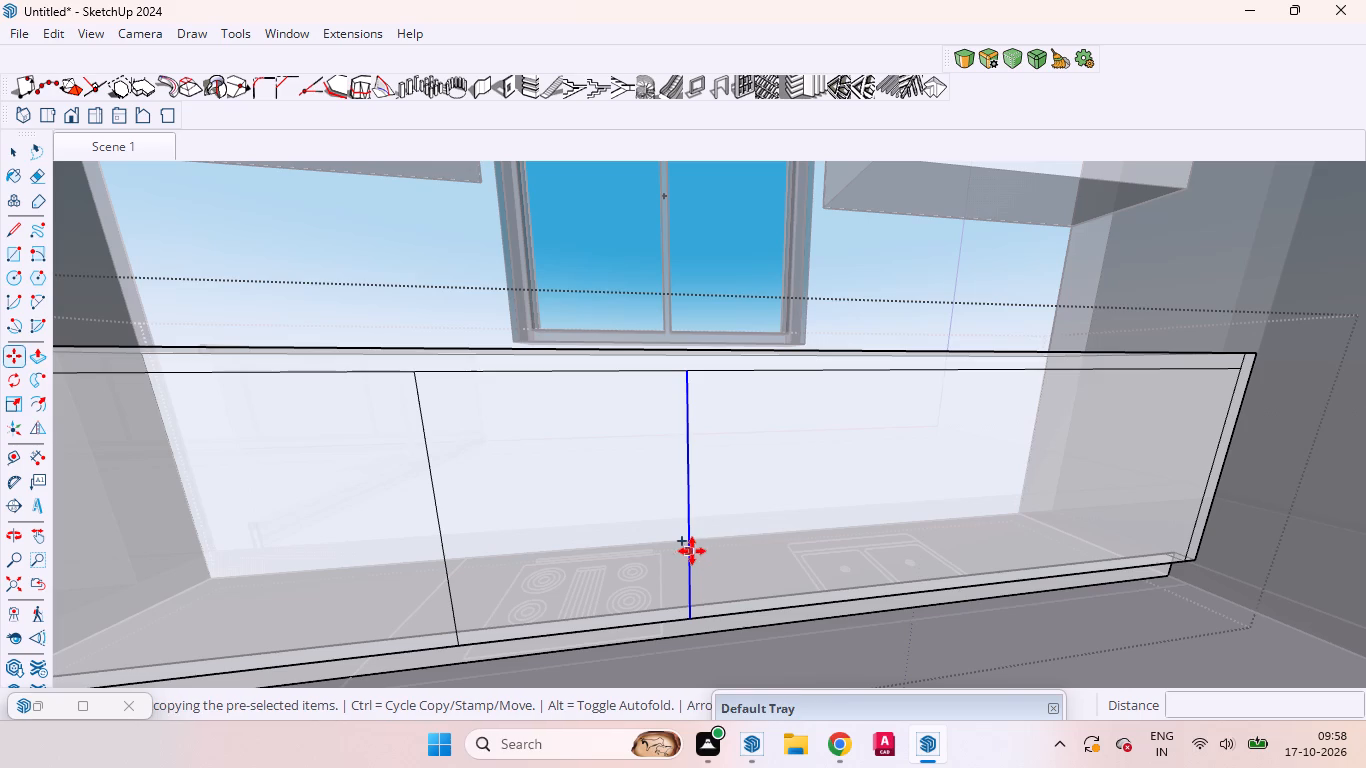
click(691, 551)
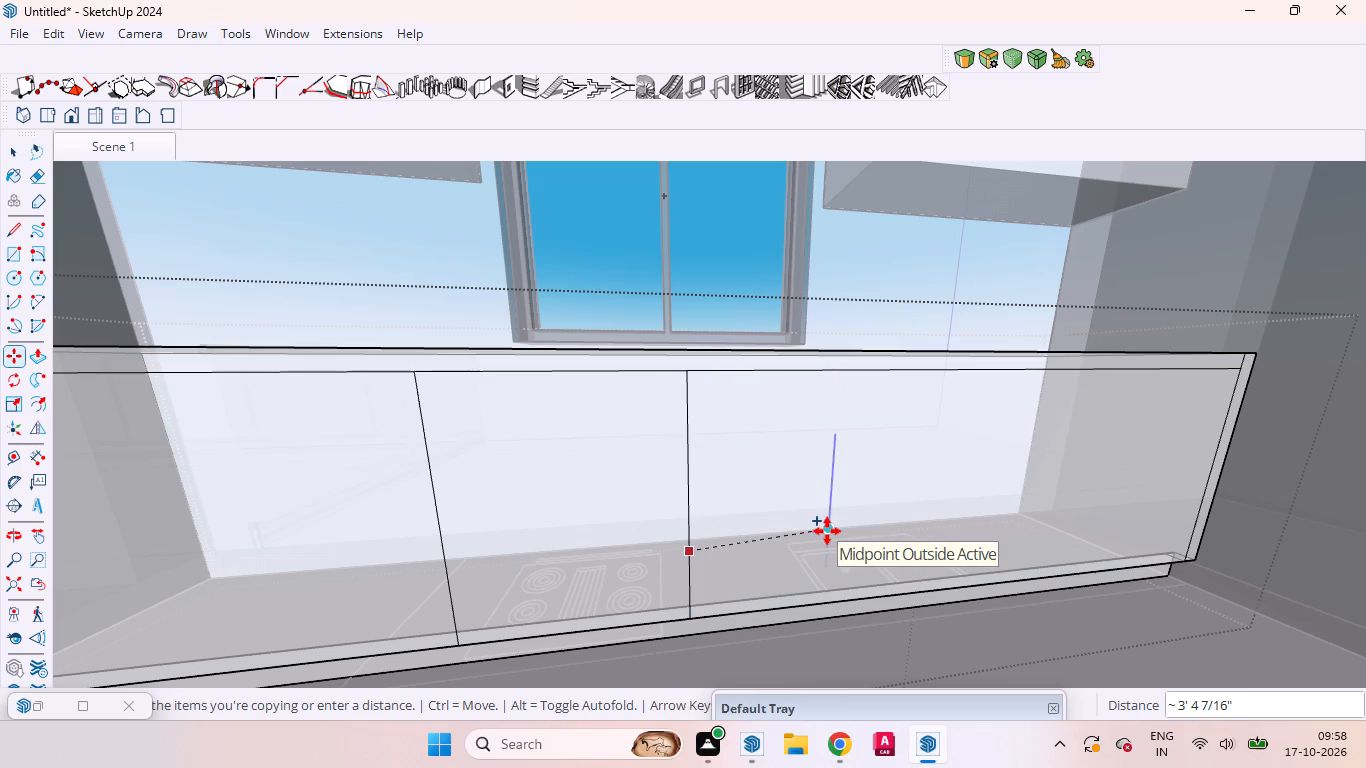
key(Right)
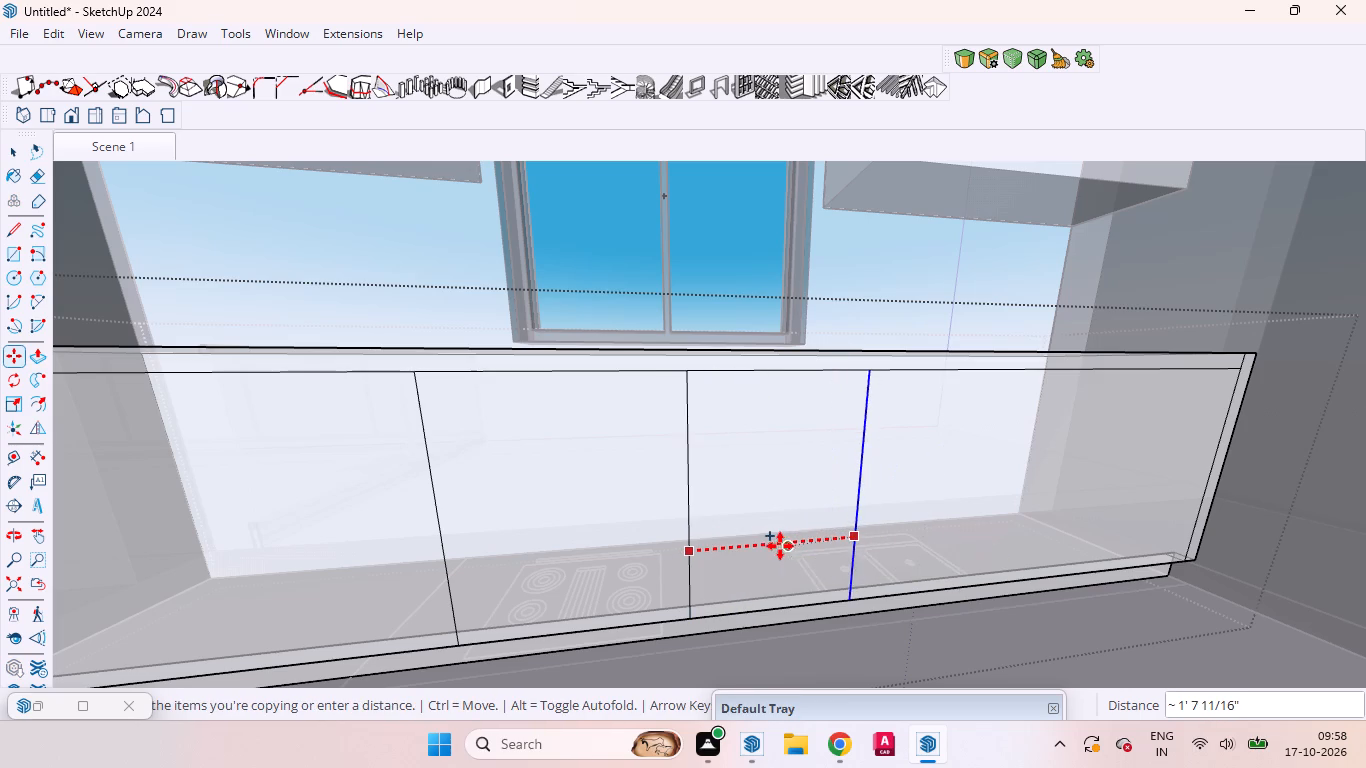
right_click(771, 547)
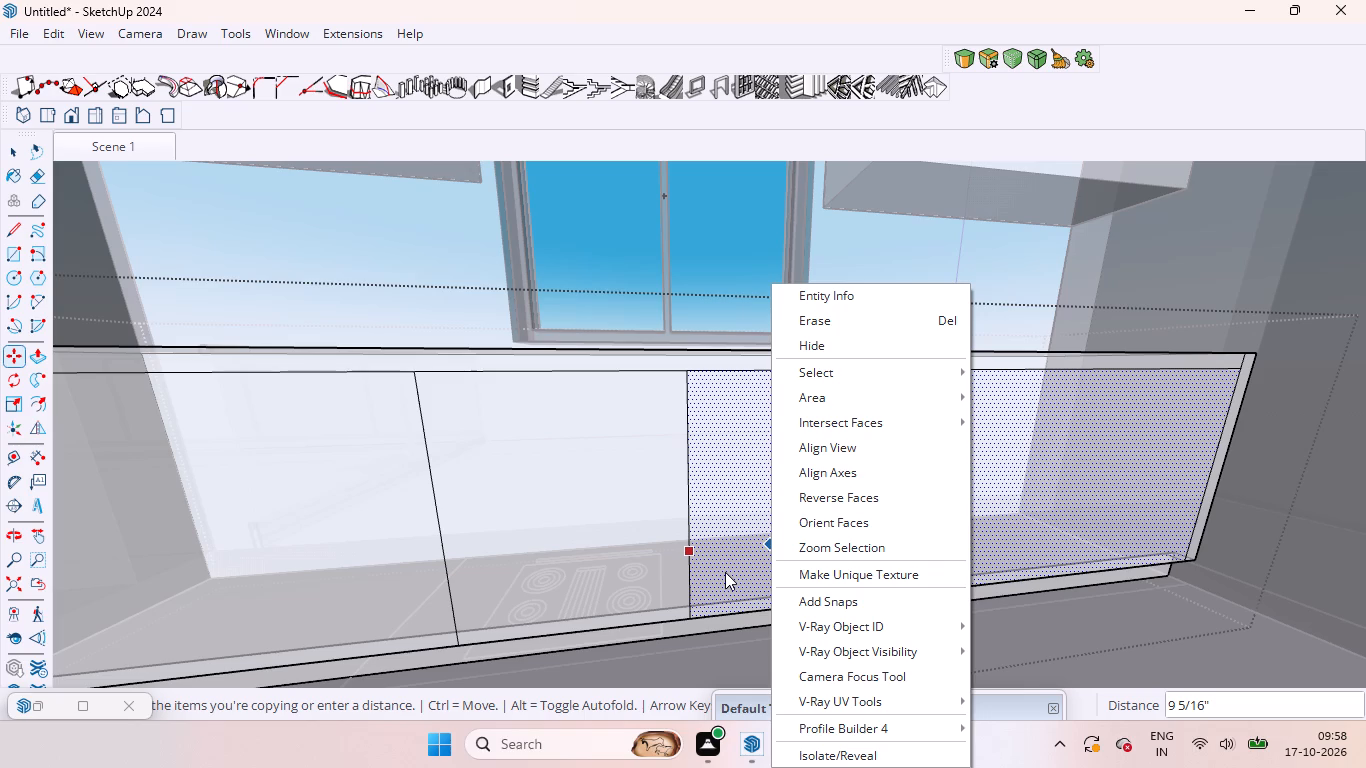
key(space)
click(744, 633)
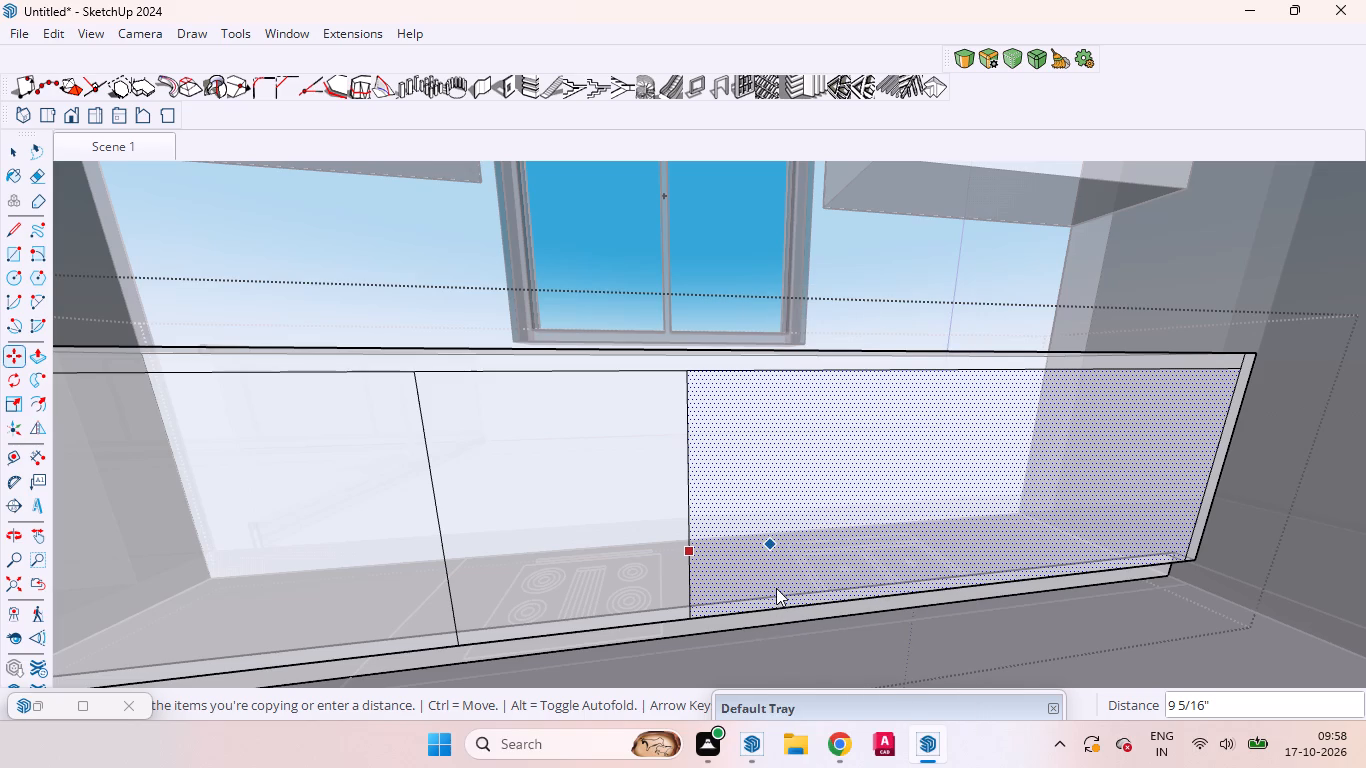
Move the copied divider a further 10" to the right along the counter front and dismiss the system notification.
click(598, 565)
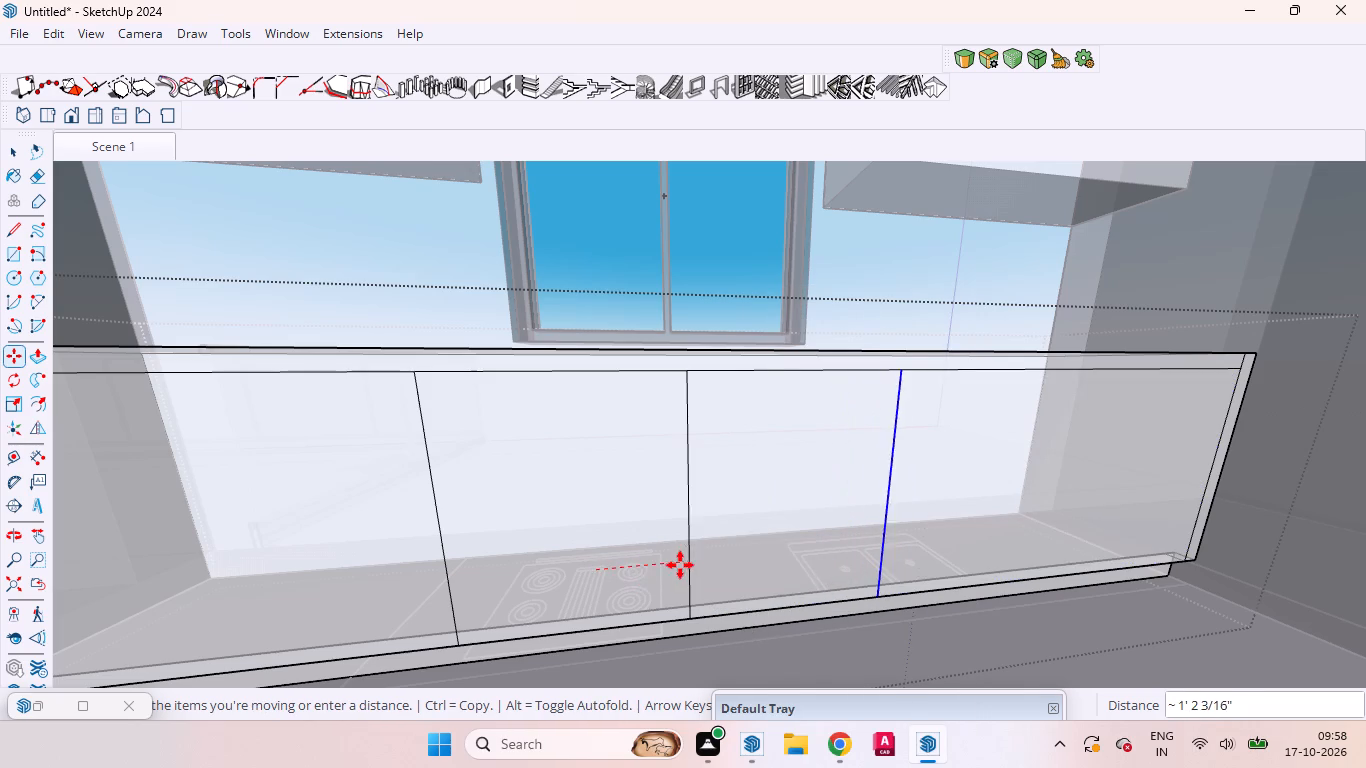
middle_drag(601, 586, 515, 620)
scroll(515, 620, up, 1)
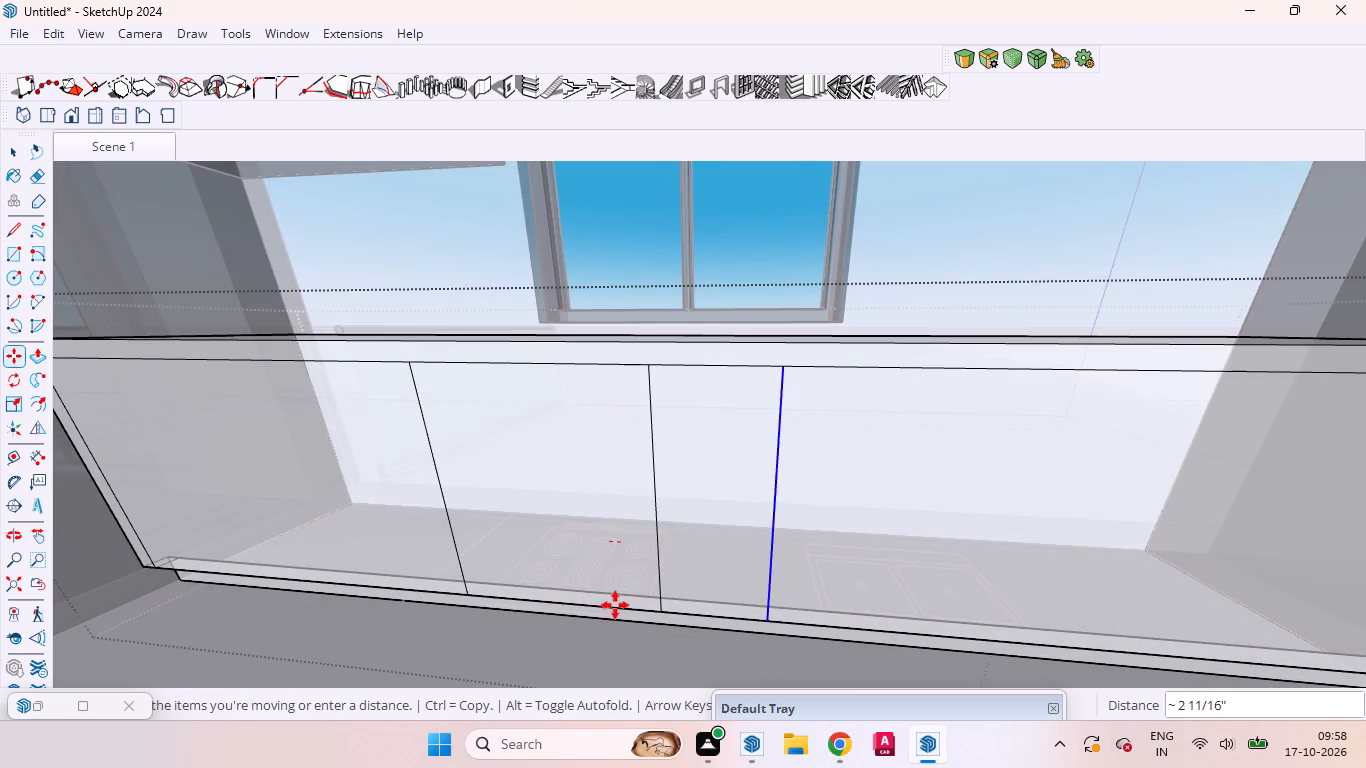
text(10)
key(Return)
key(space)
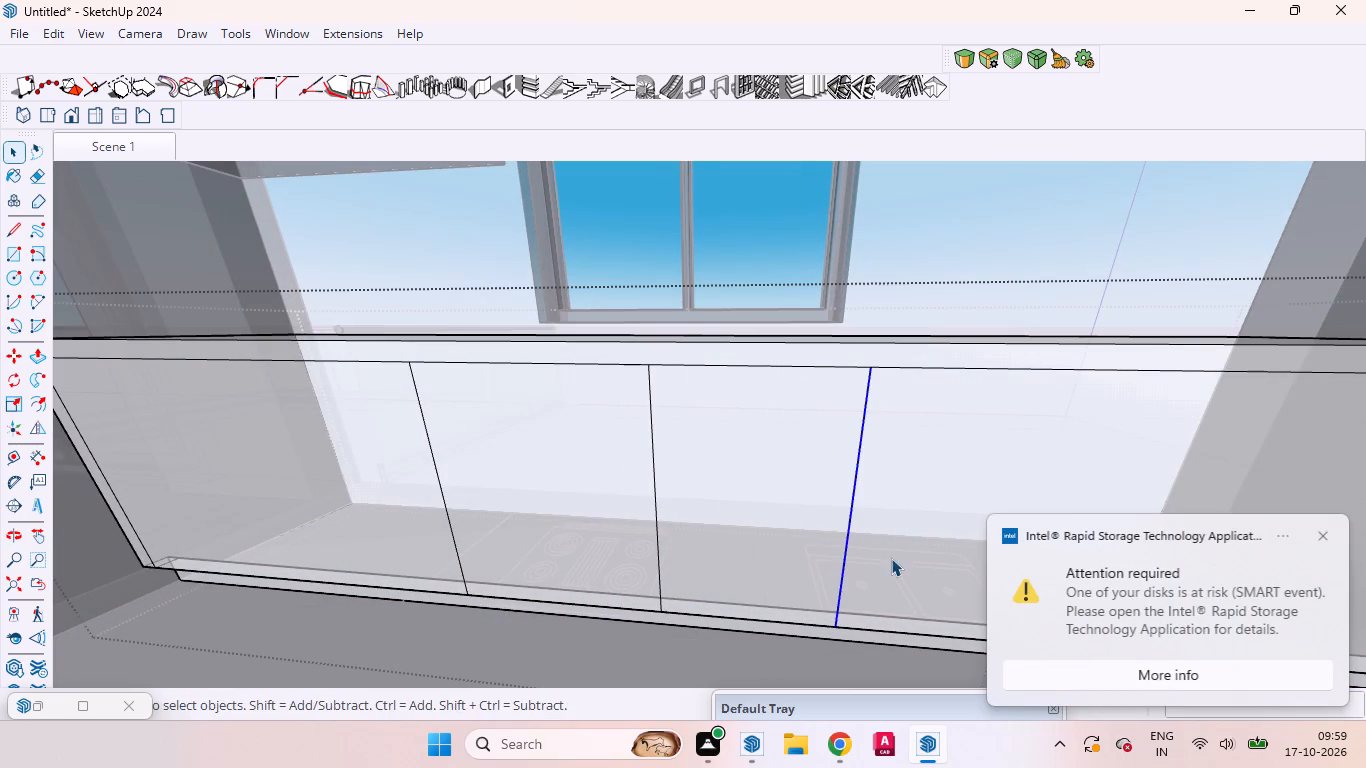
click(1323, 534)
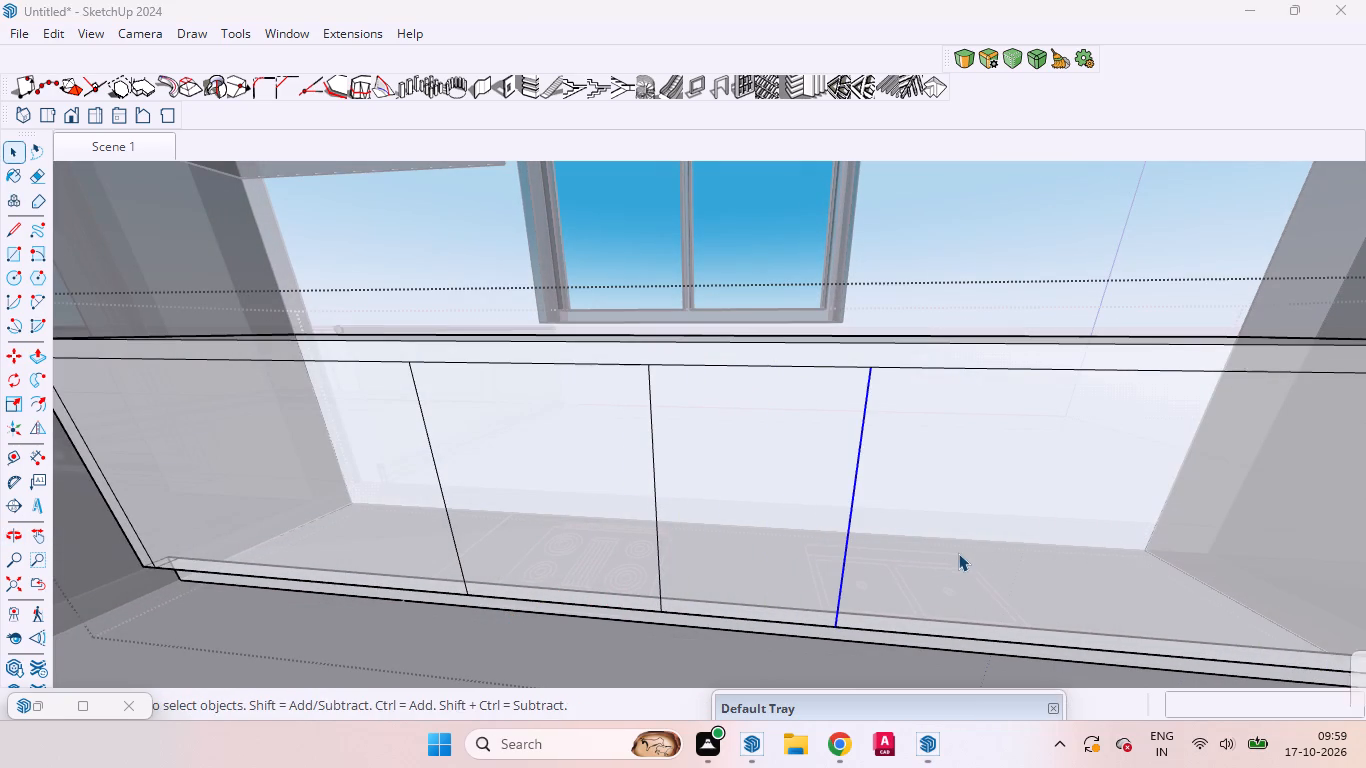
Copy the moved divider 2' to the right along the counter front, past the sink.
key(m)
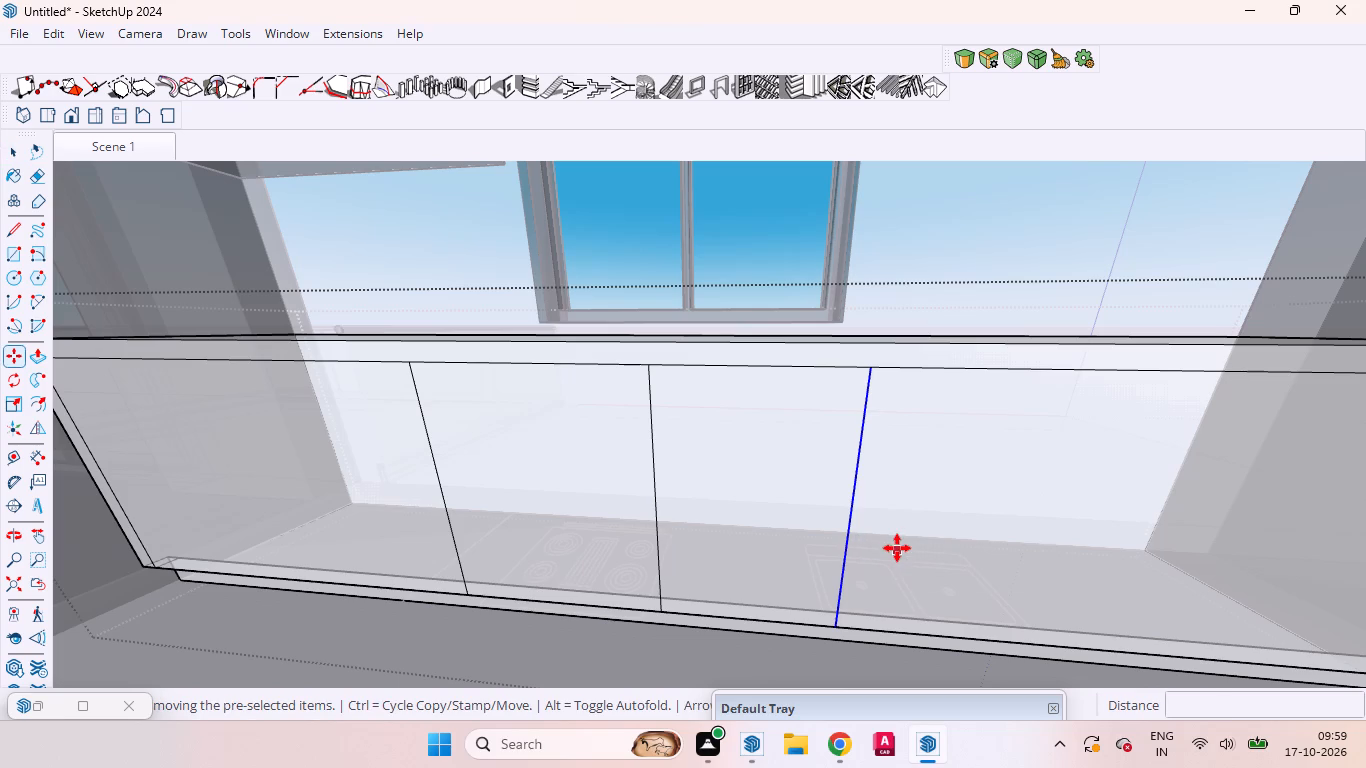
click(851, 538)
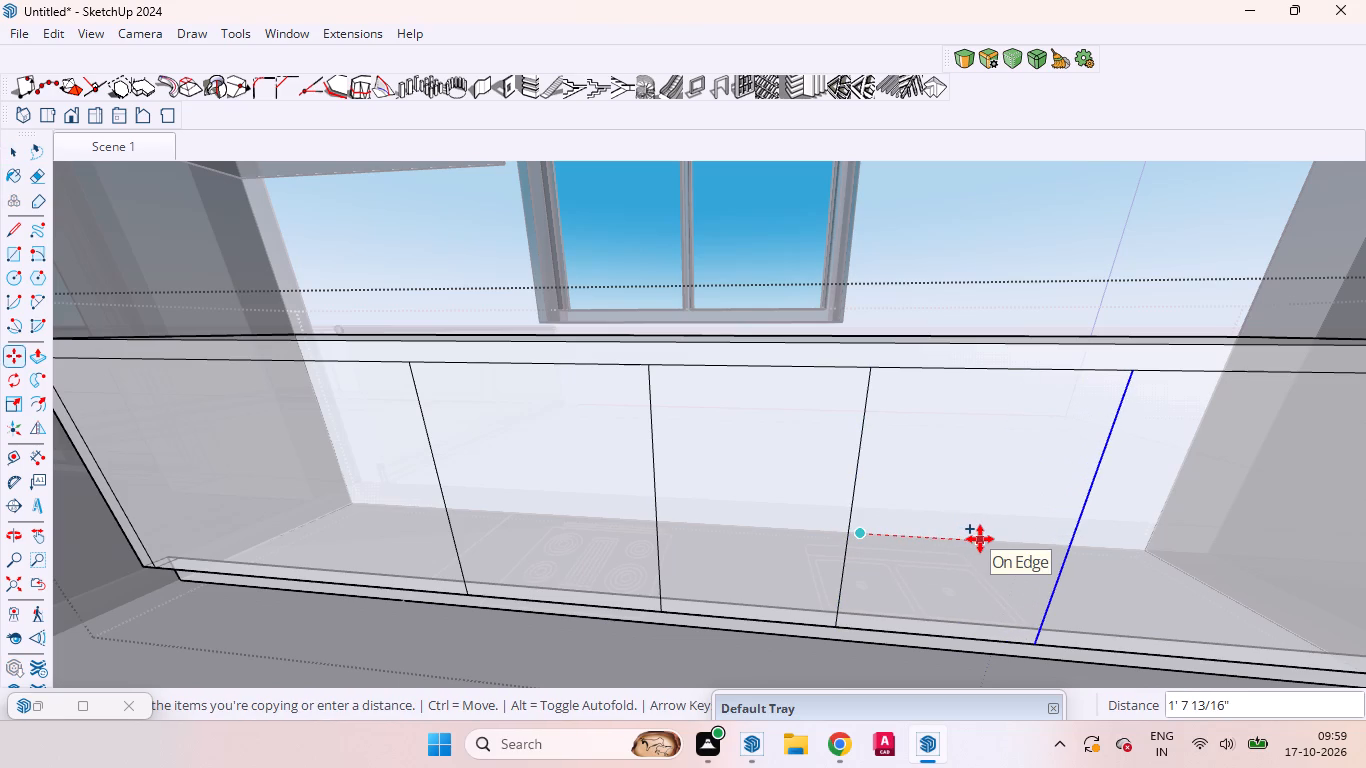
key(2)
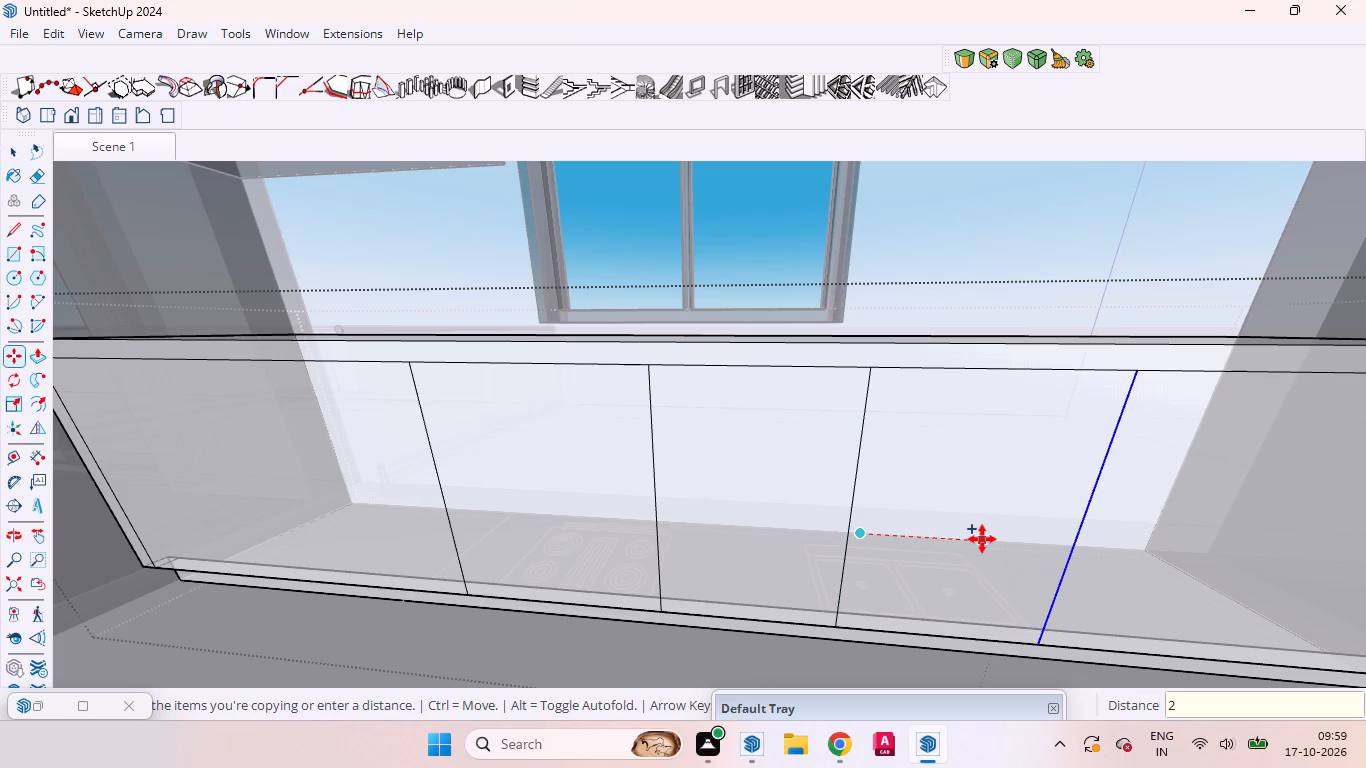
key(apostrophe)
key(Return)
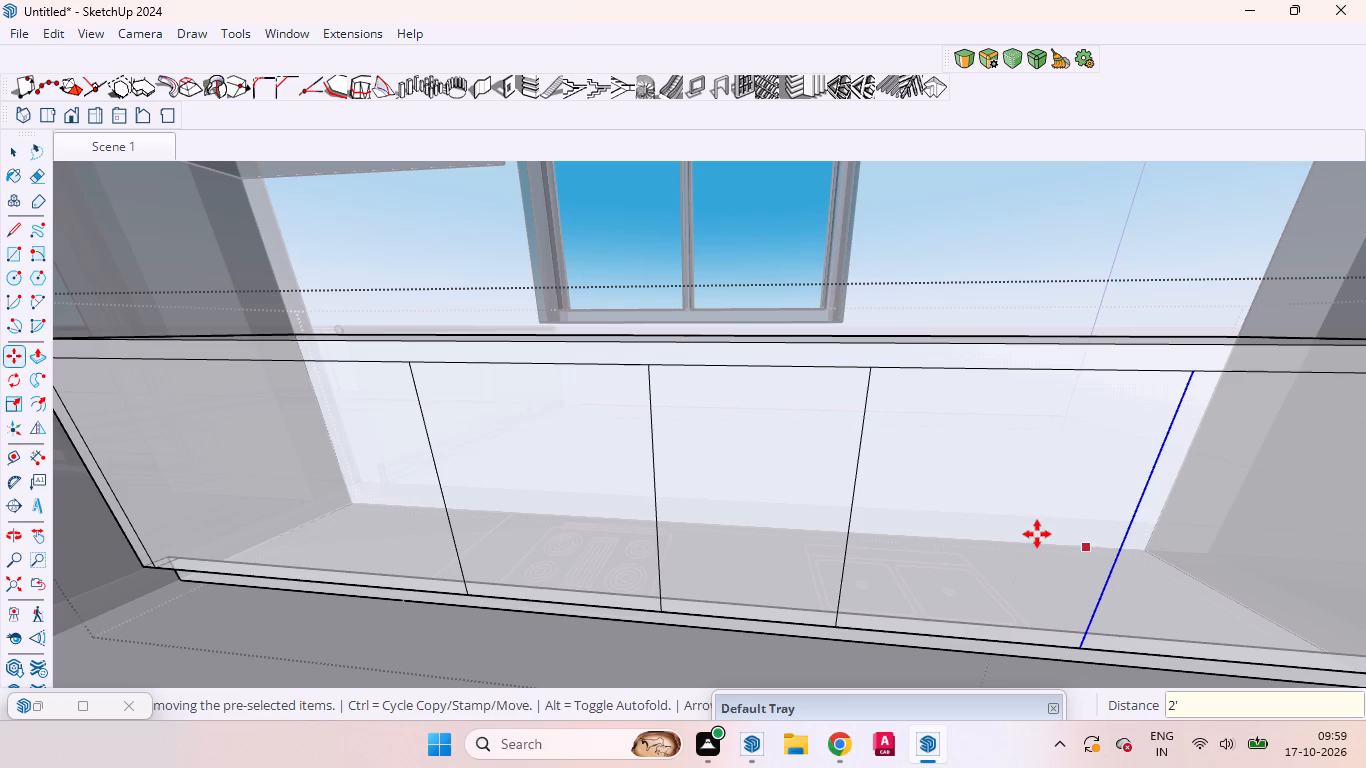
key(space)
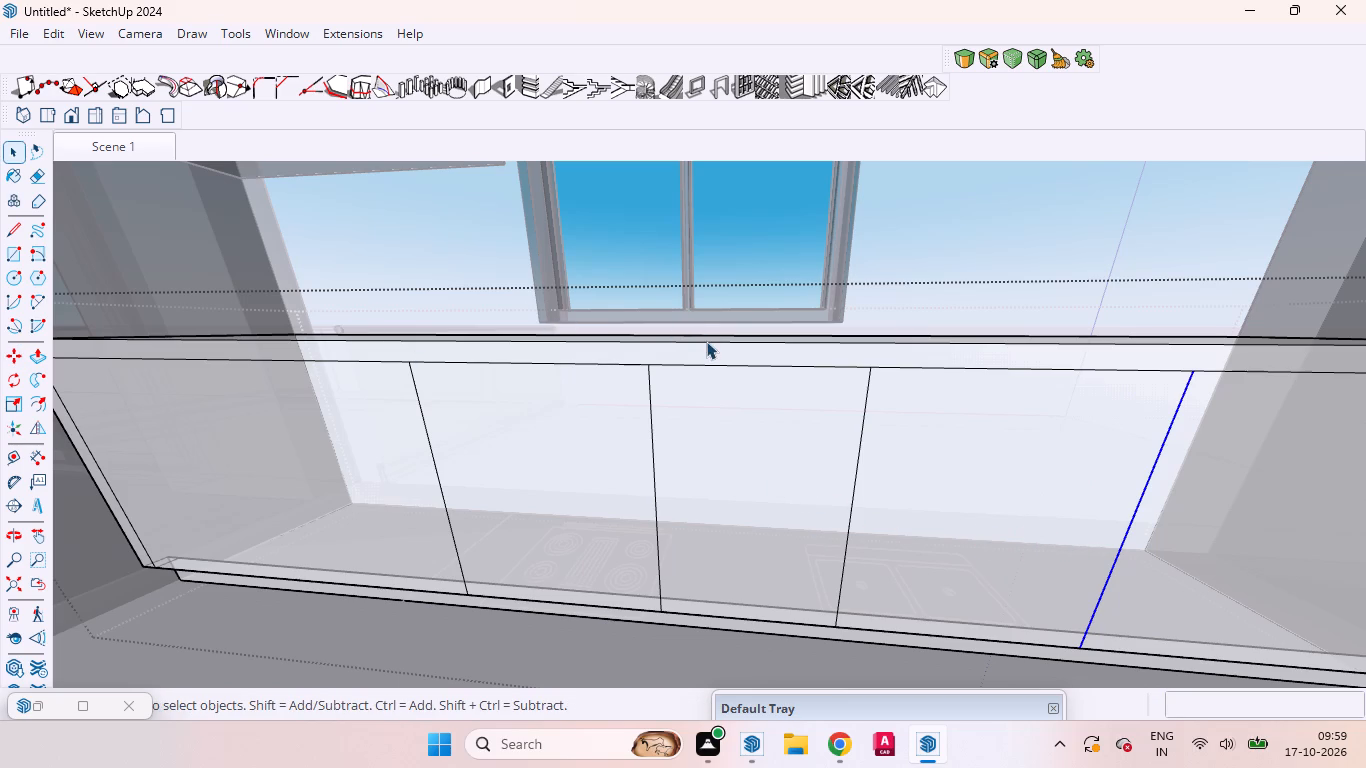
Copy the divider on the stove's left side 9" to the left along the red axis.
click(438, 483)
key(m)
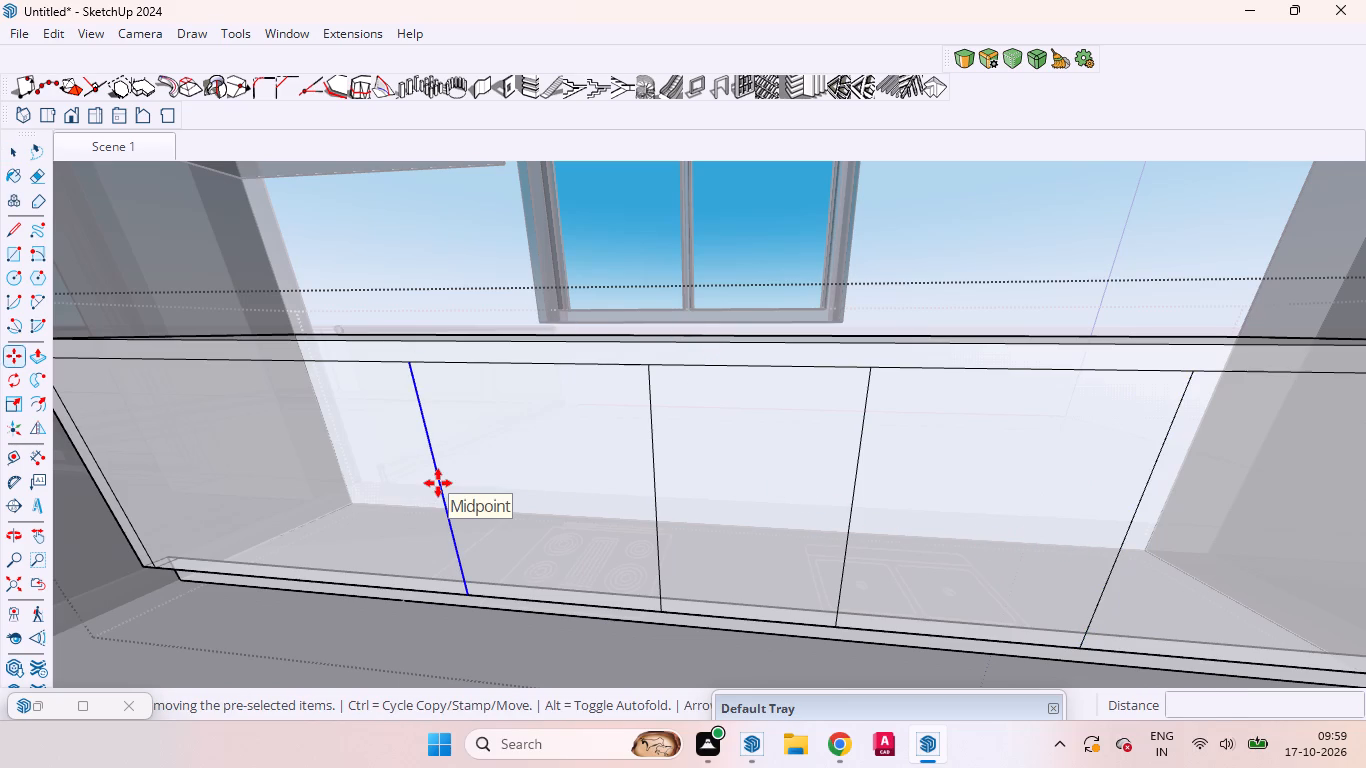
click(438, 483)
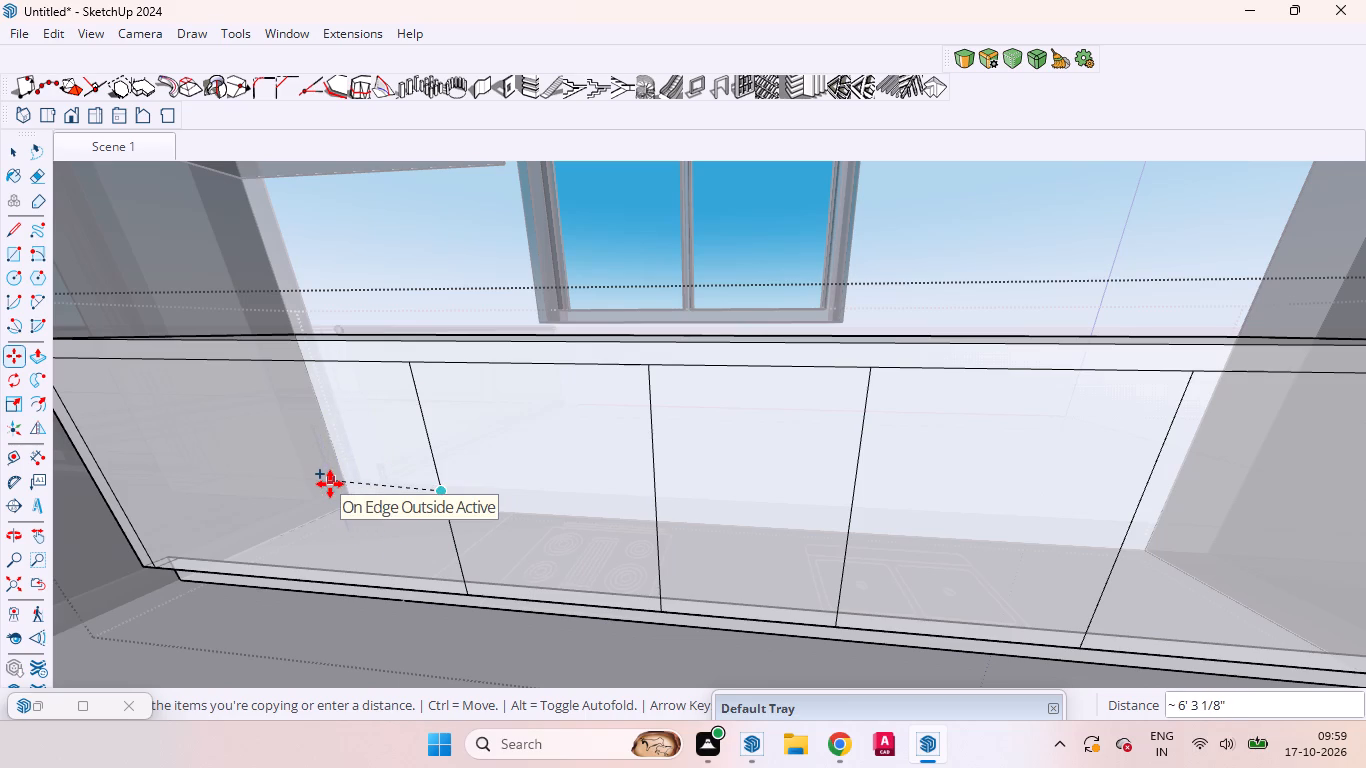
key(Left)
key(Right)
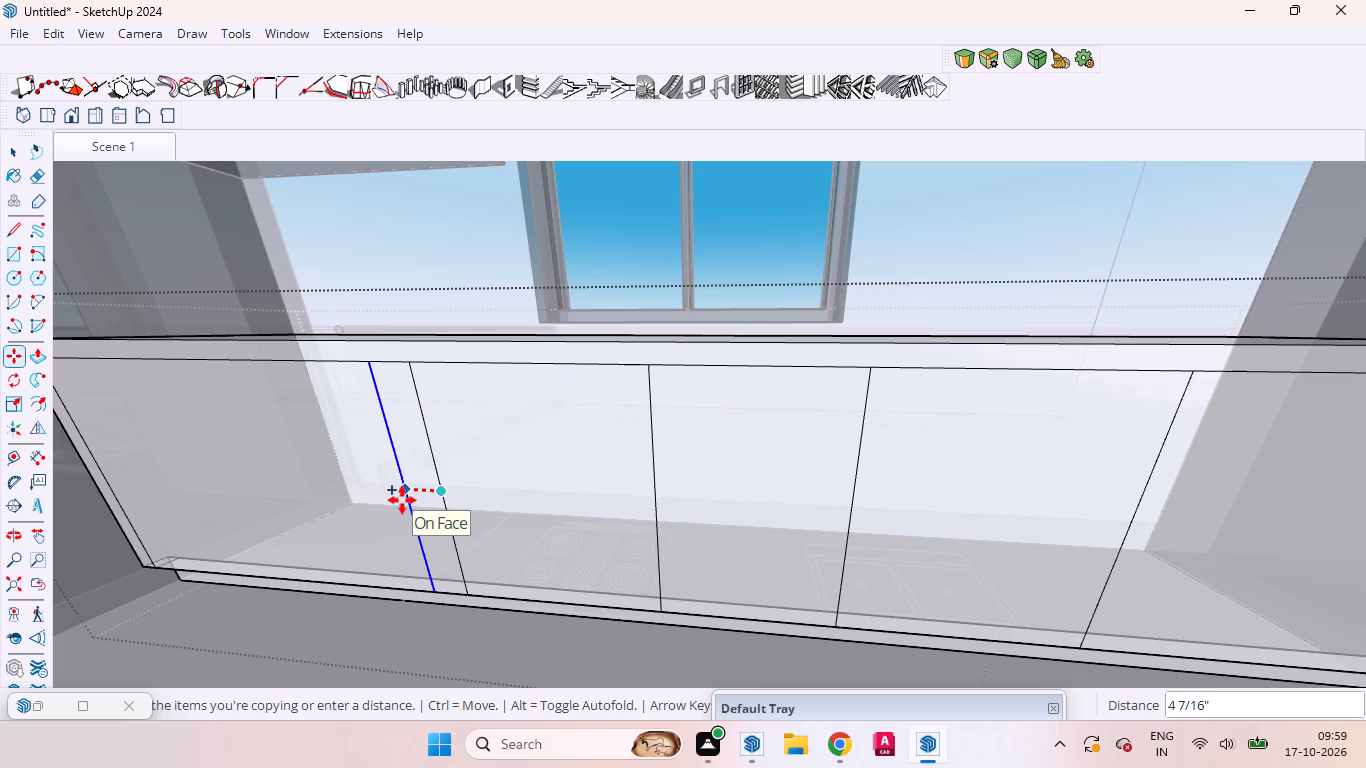
key(9)
key(Return)
key(space)
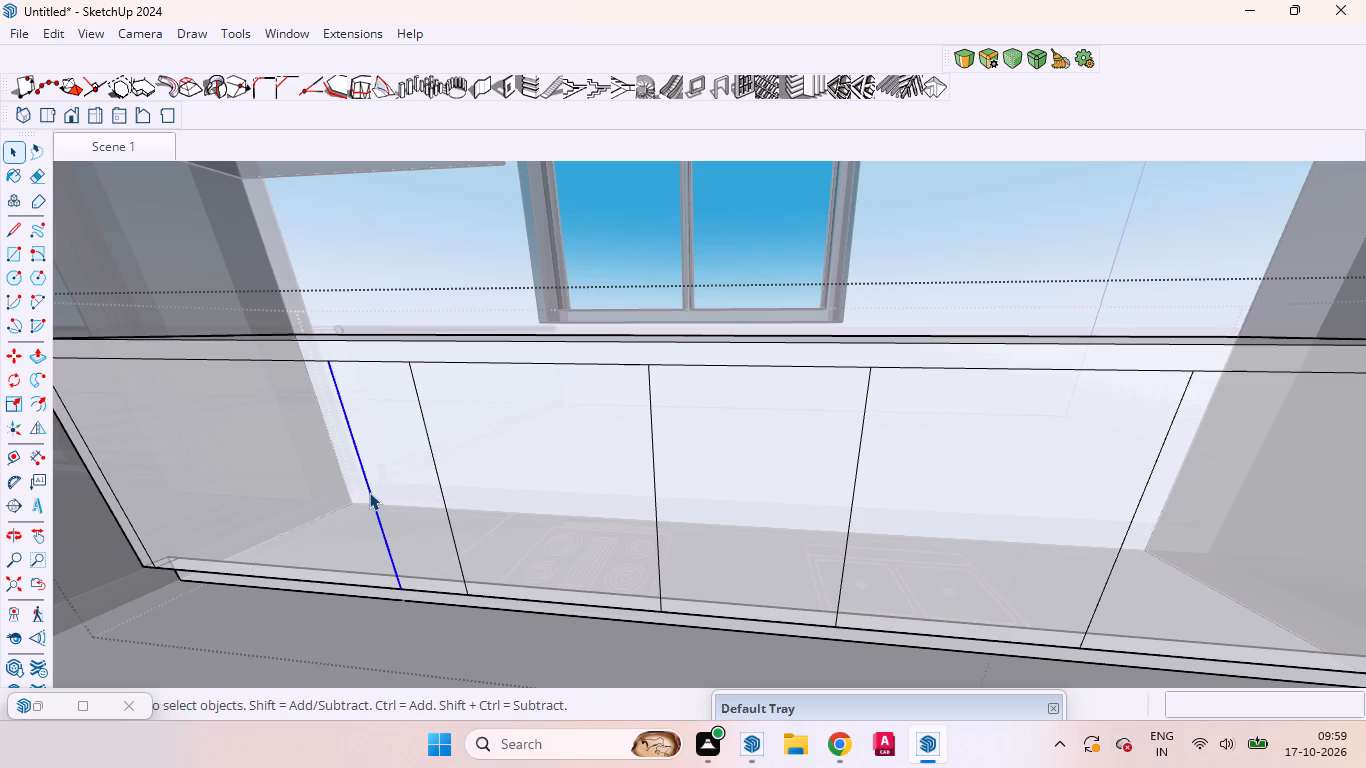
Copy the leftmost vertical divider on the counter front 1'6" to the left along the red axis.
click(369, 492)
key(m)
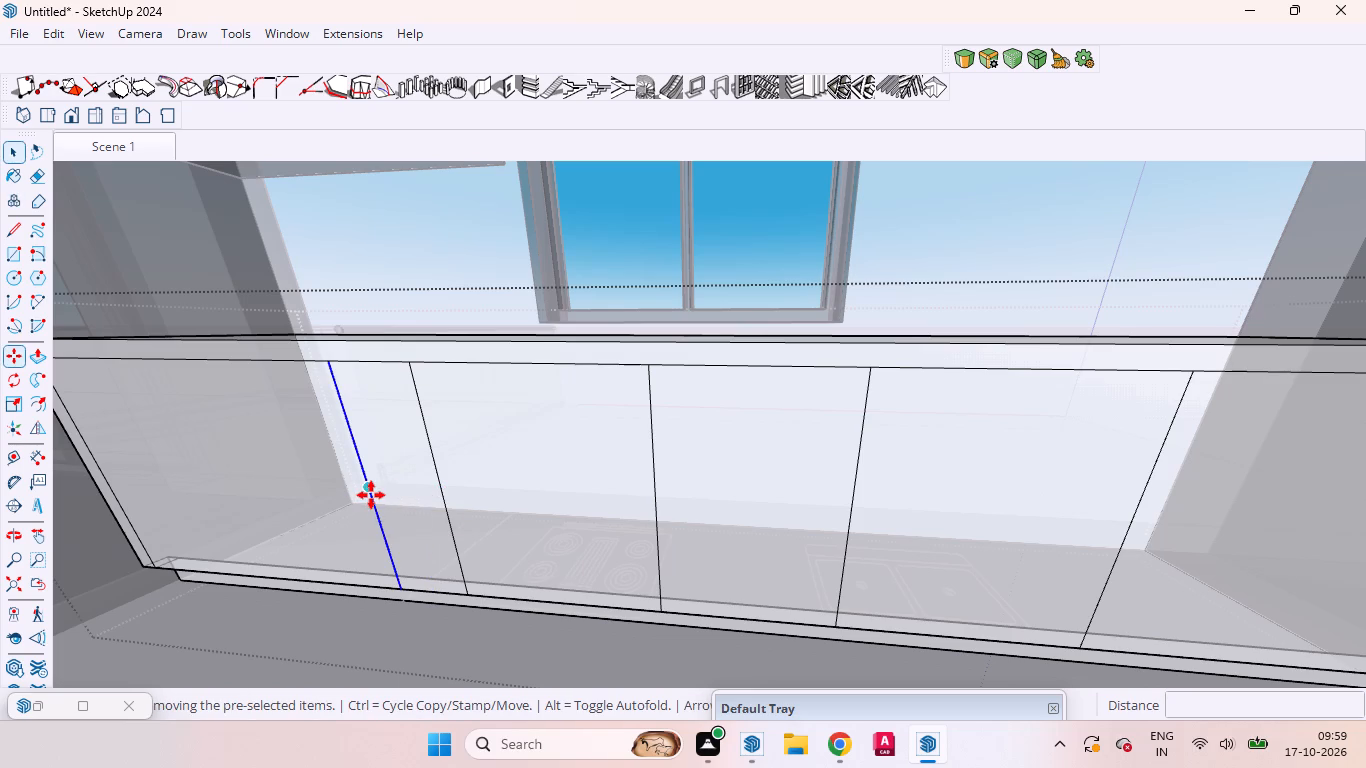
click(371, 495)
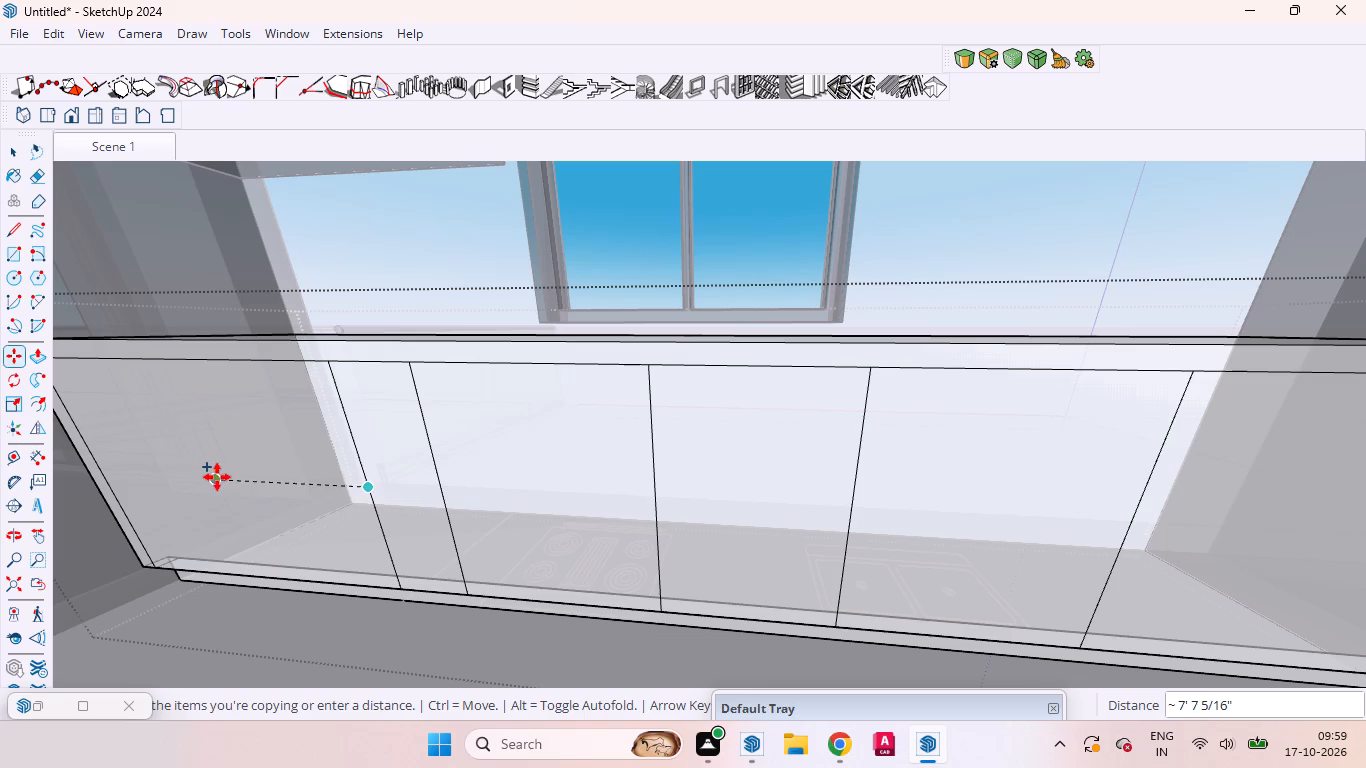
key(Right)
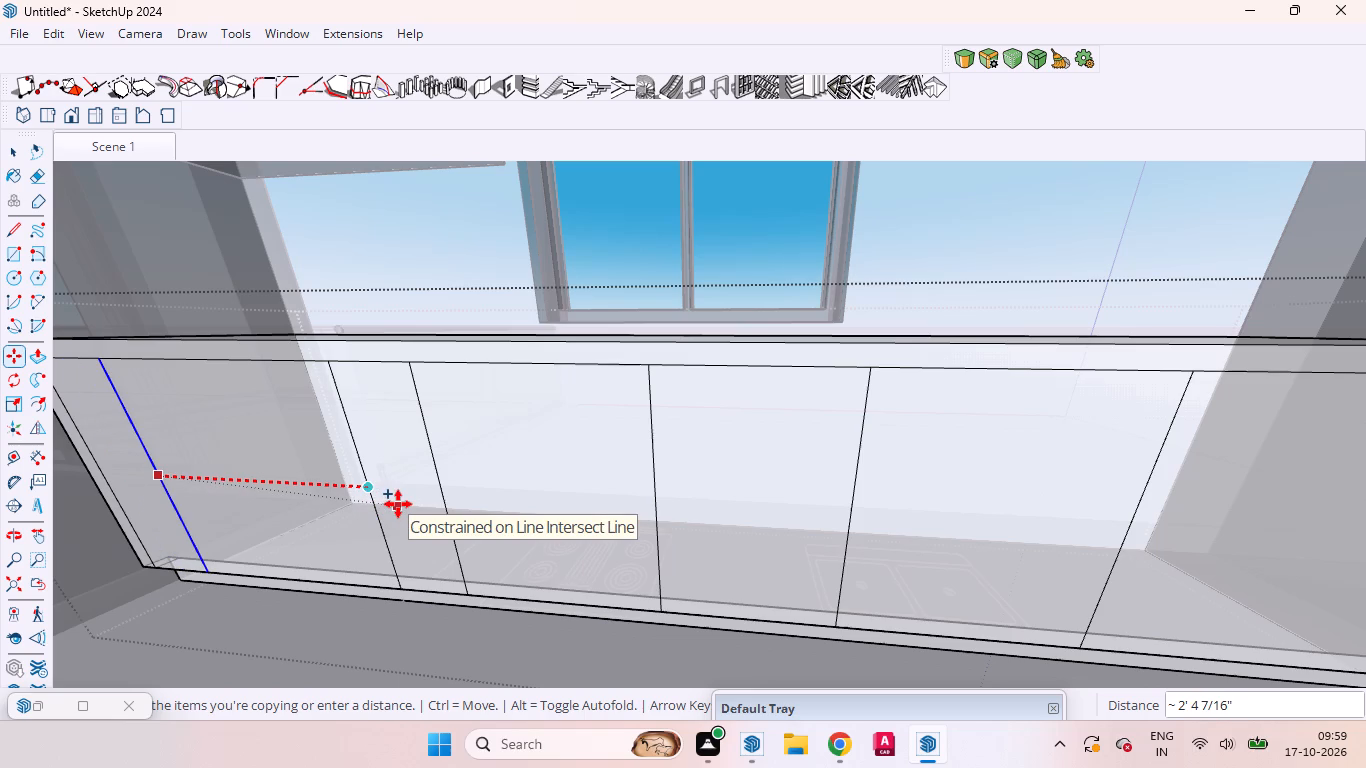
key(1)
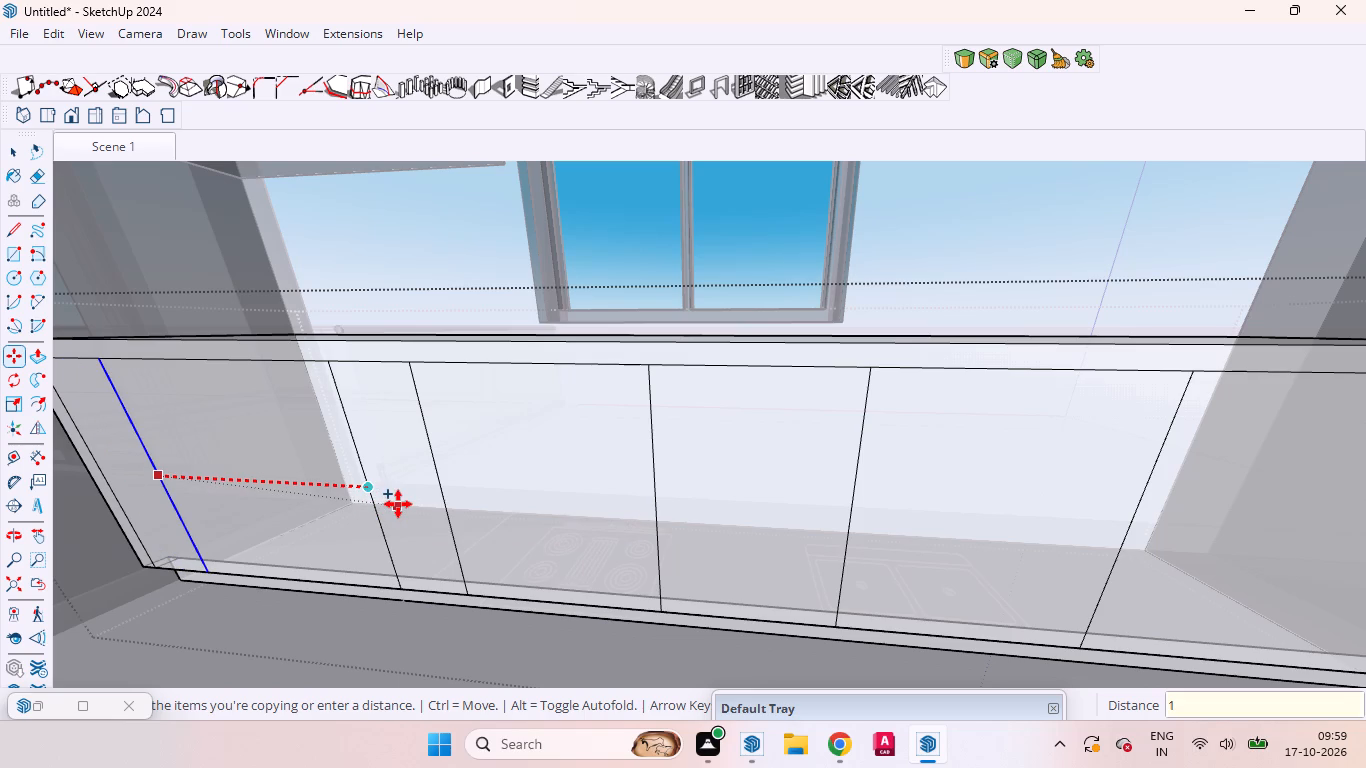
key(apostrophe)
key(6)
key(Return)
key(space)
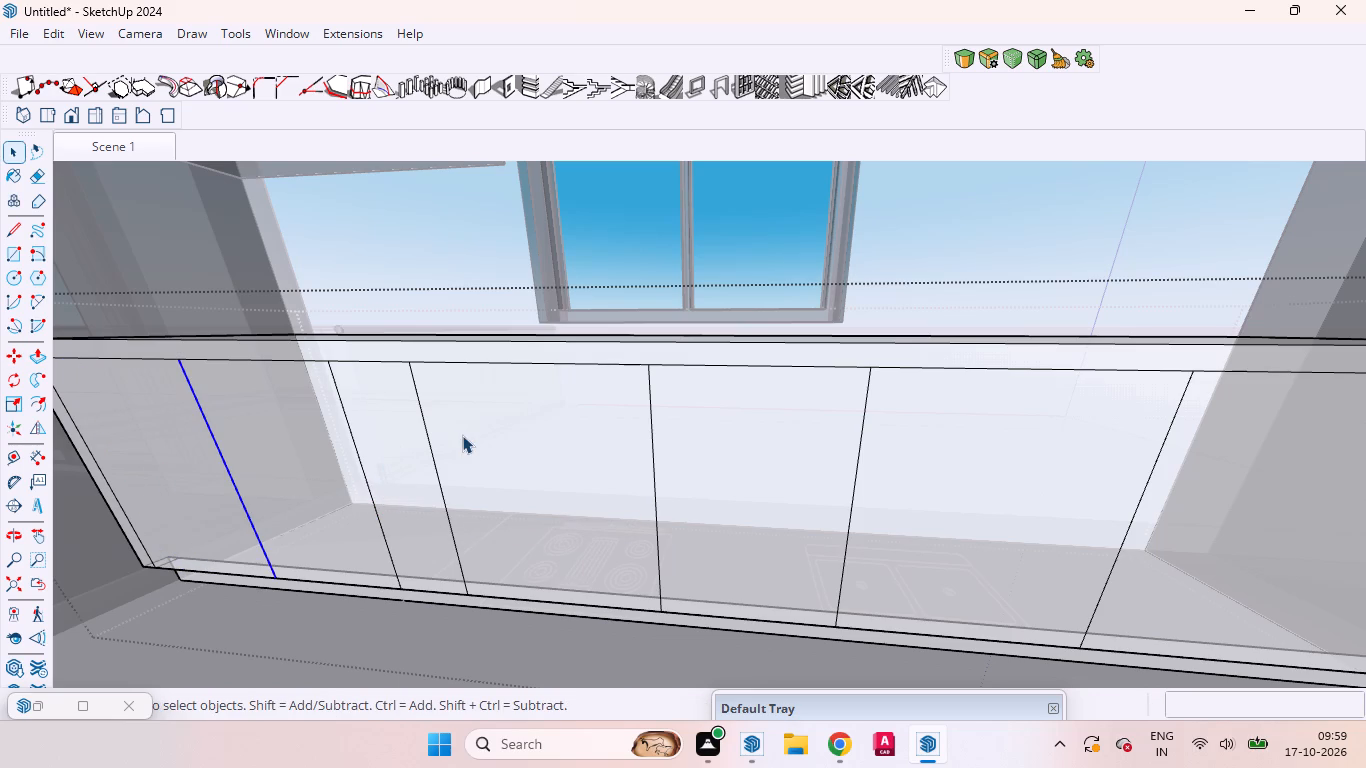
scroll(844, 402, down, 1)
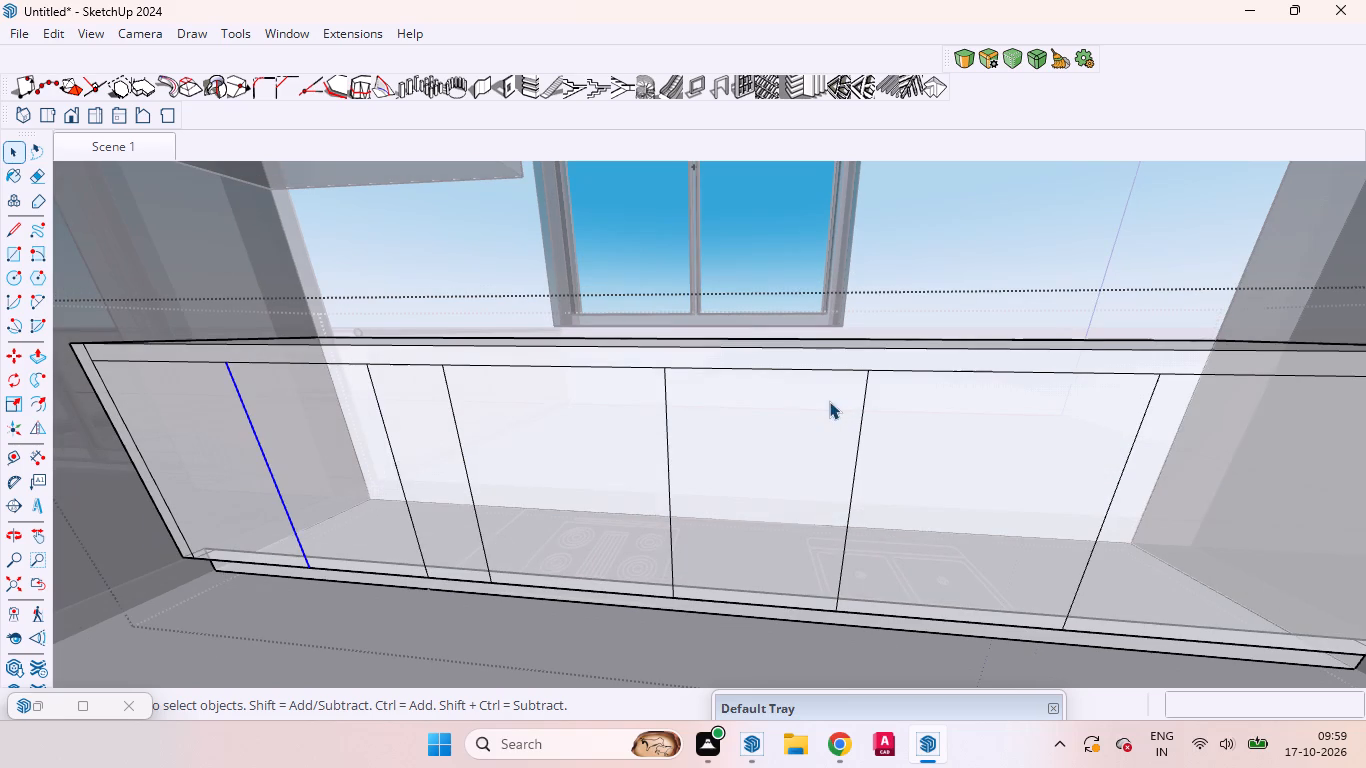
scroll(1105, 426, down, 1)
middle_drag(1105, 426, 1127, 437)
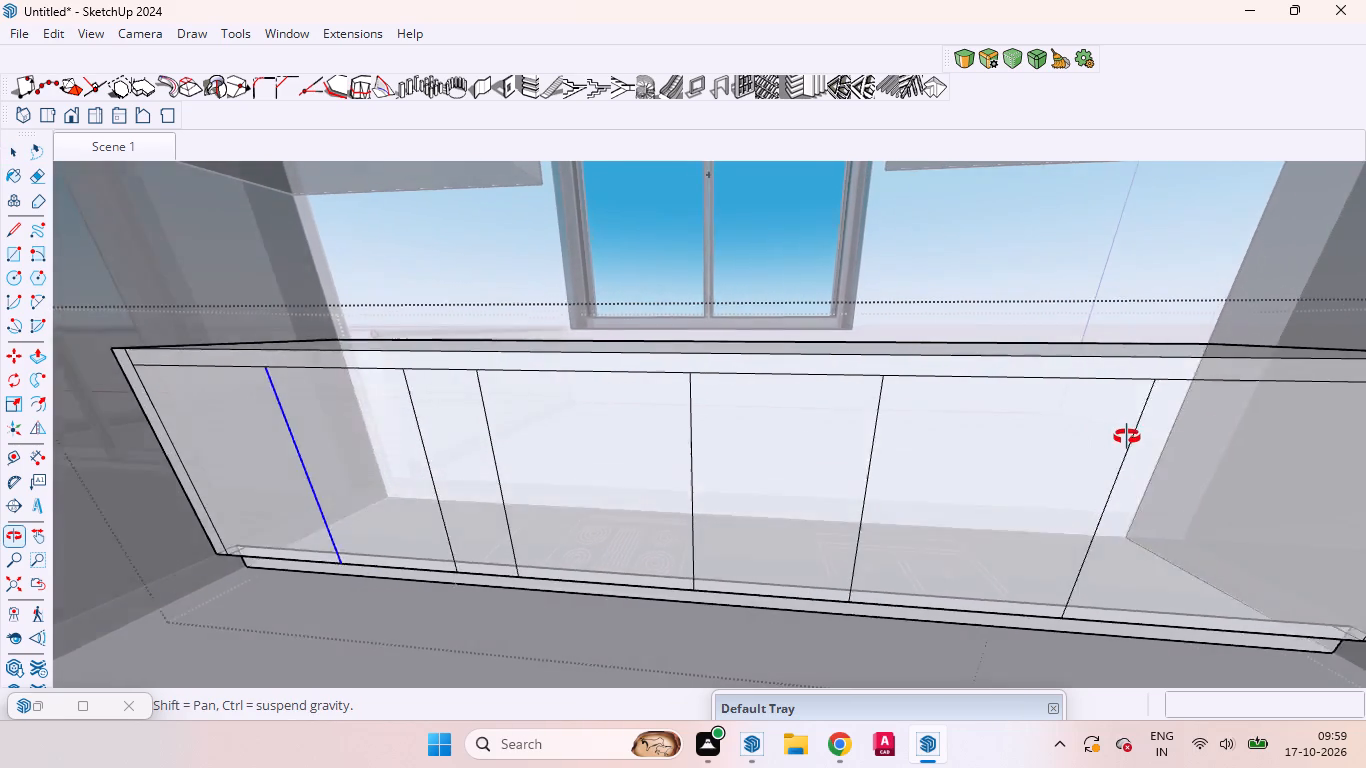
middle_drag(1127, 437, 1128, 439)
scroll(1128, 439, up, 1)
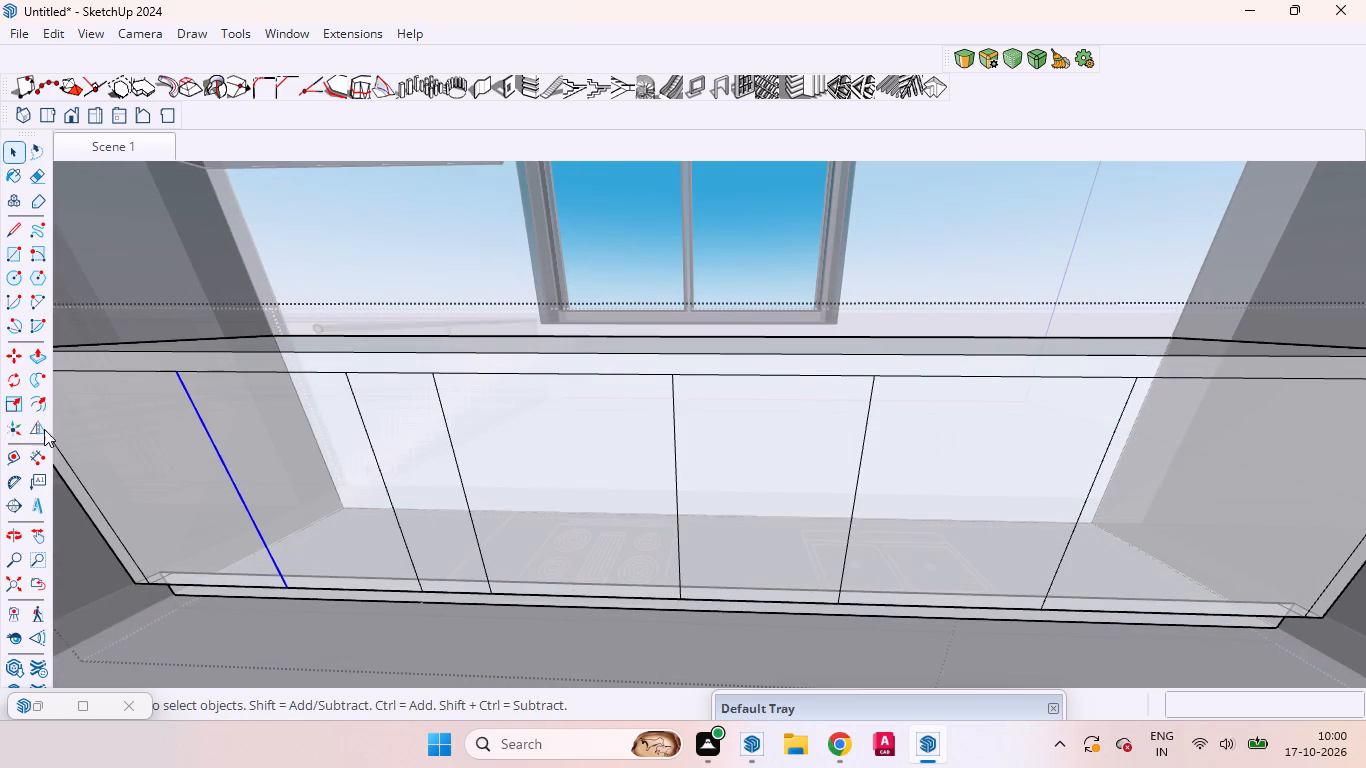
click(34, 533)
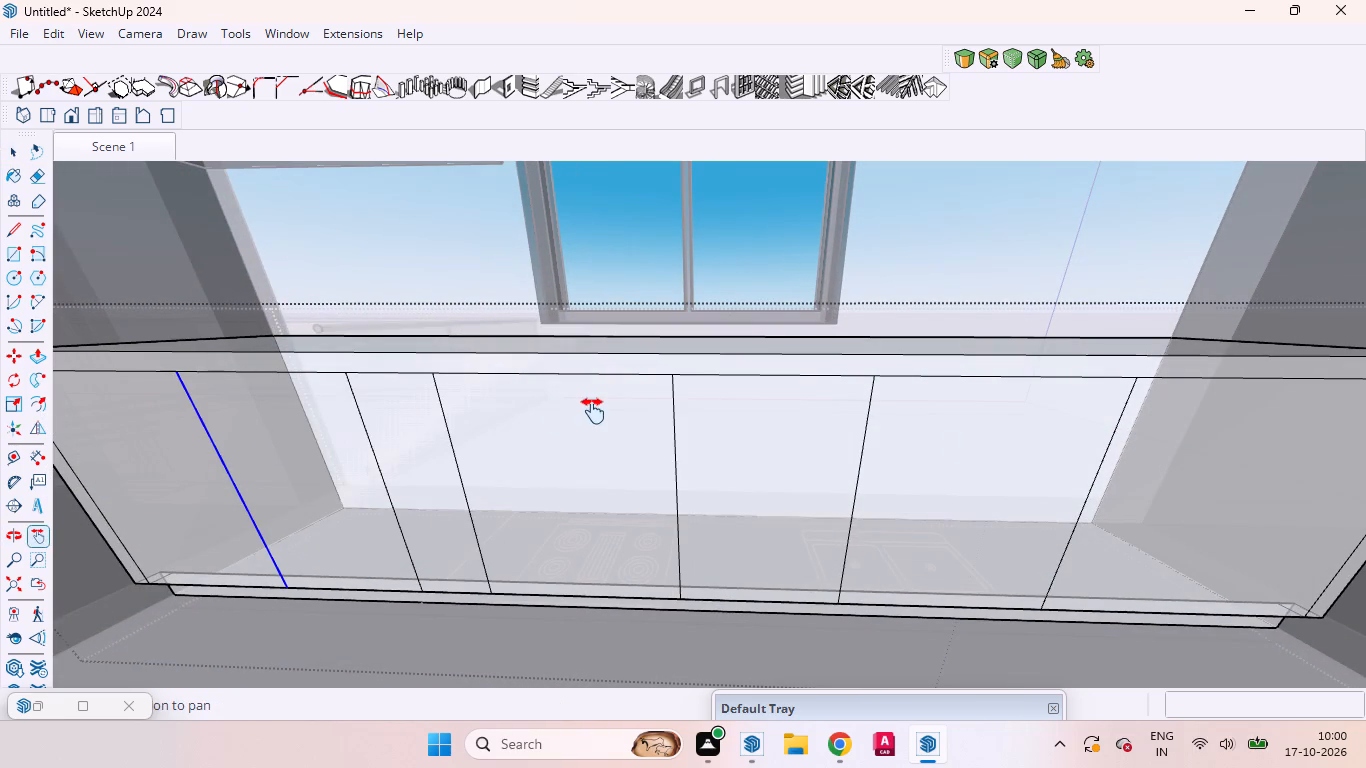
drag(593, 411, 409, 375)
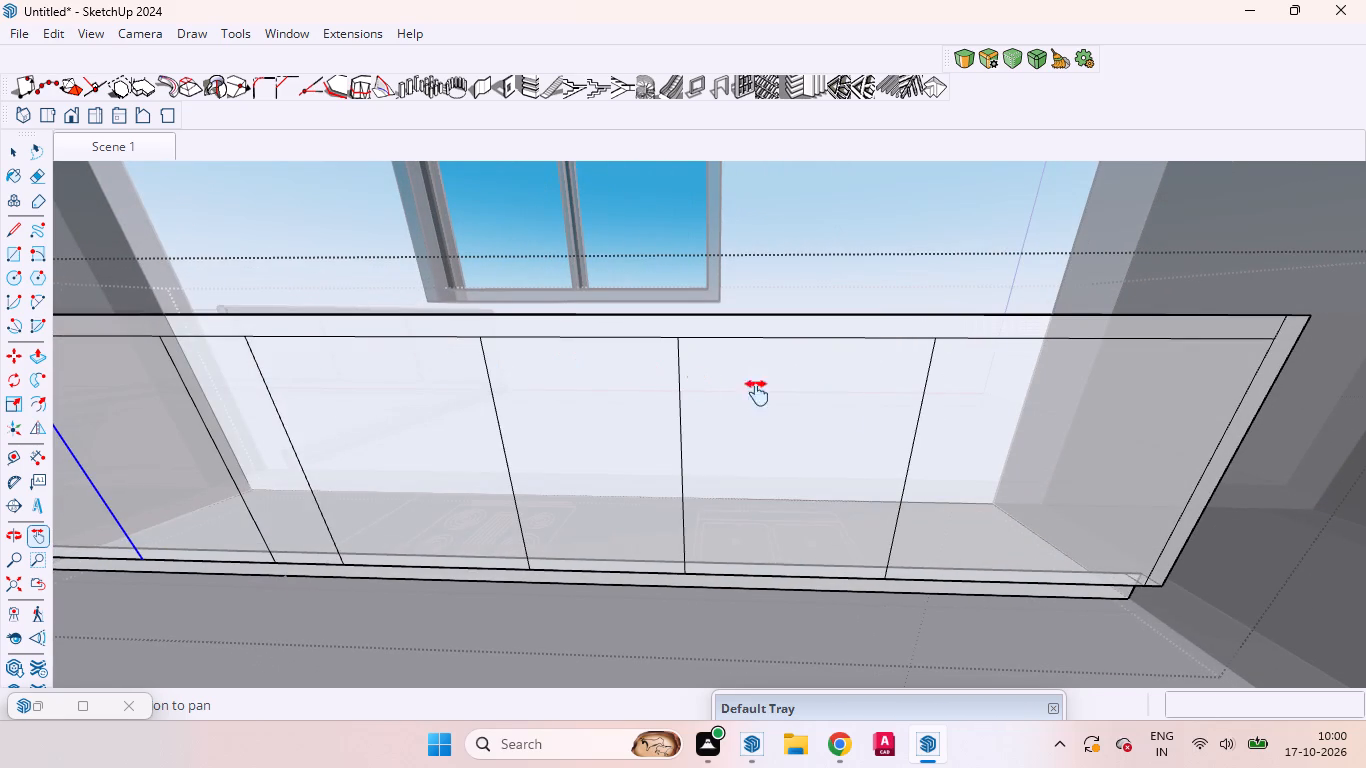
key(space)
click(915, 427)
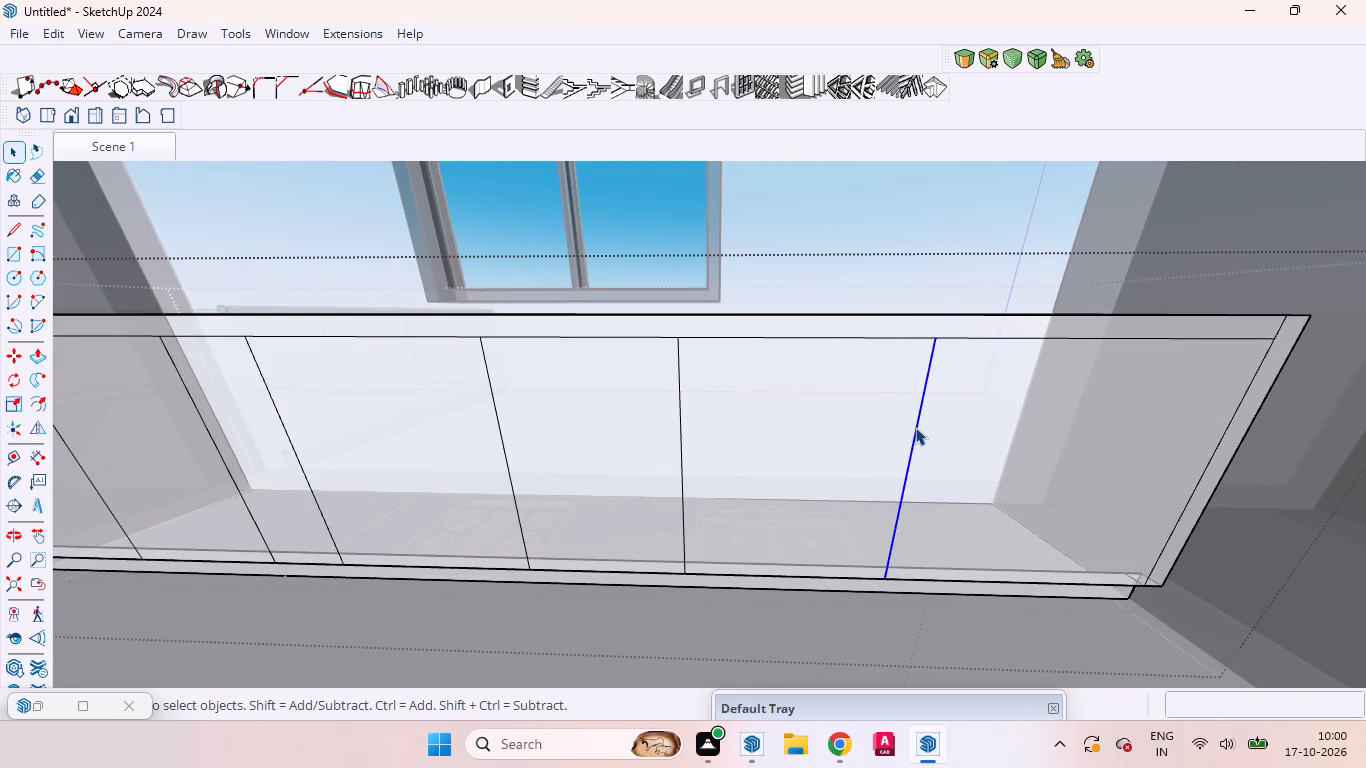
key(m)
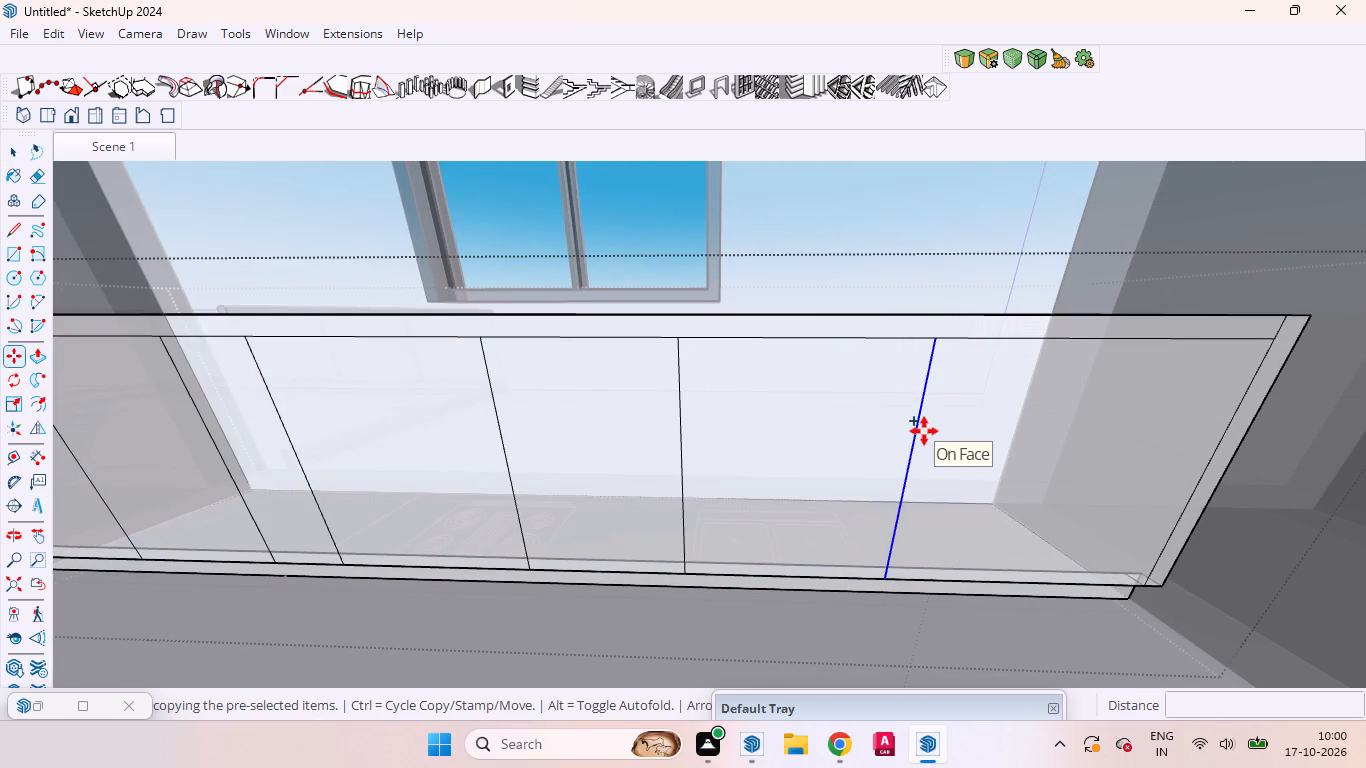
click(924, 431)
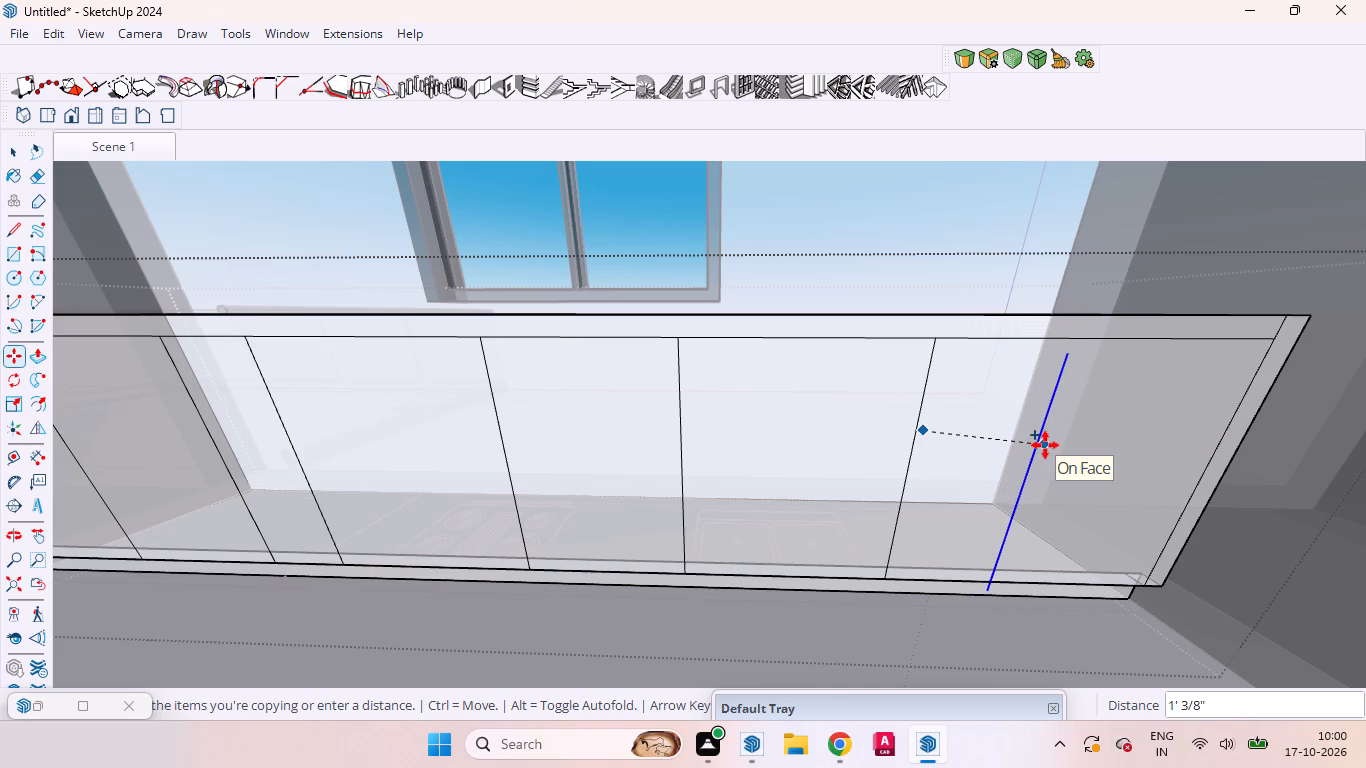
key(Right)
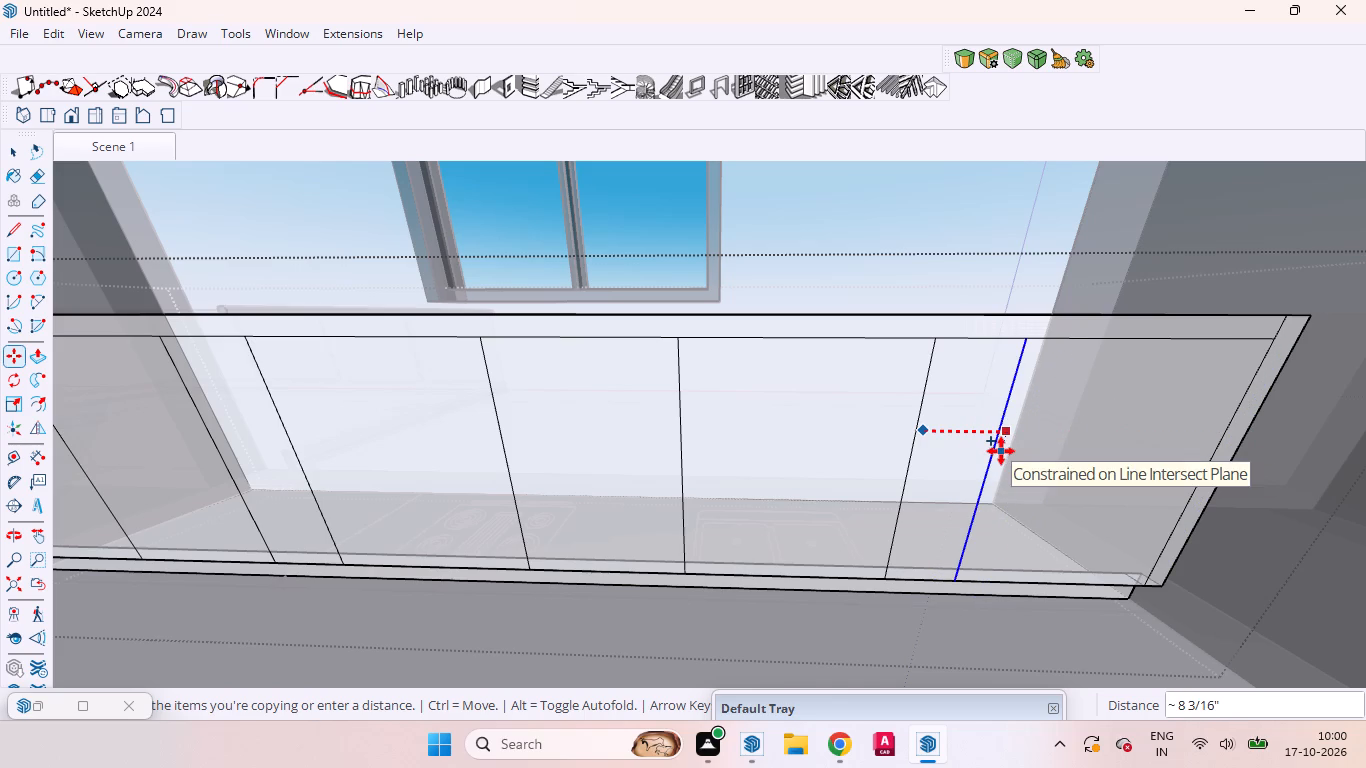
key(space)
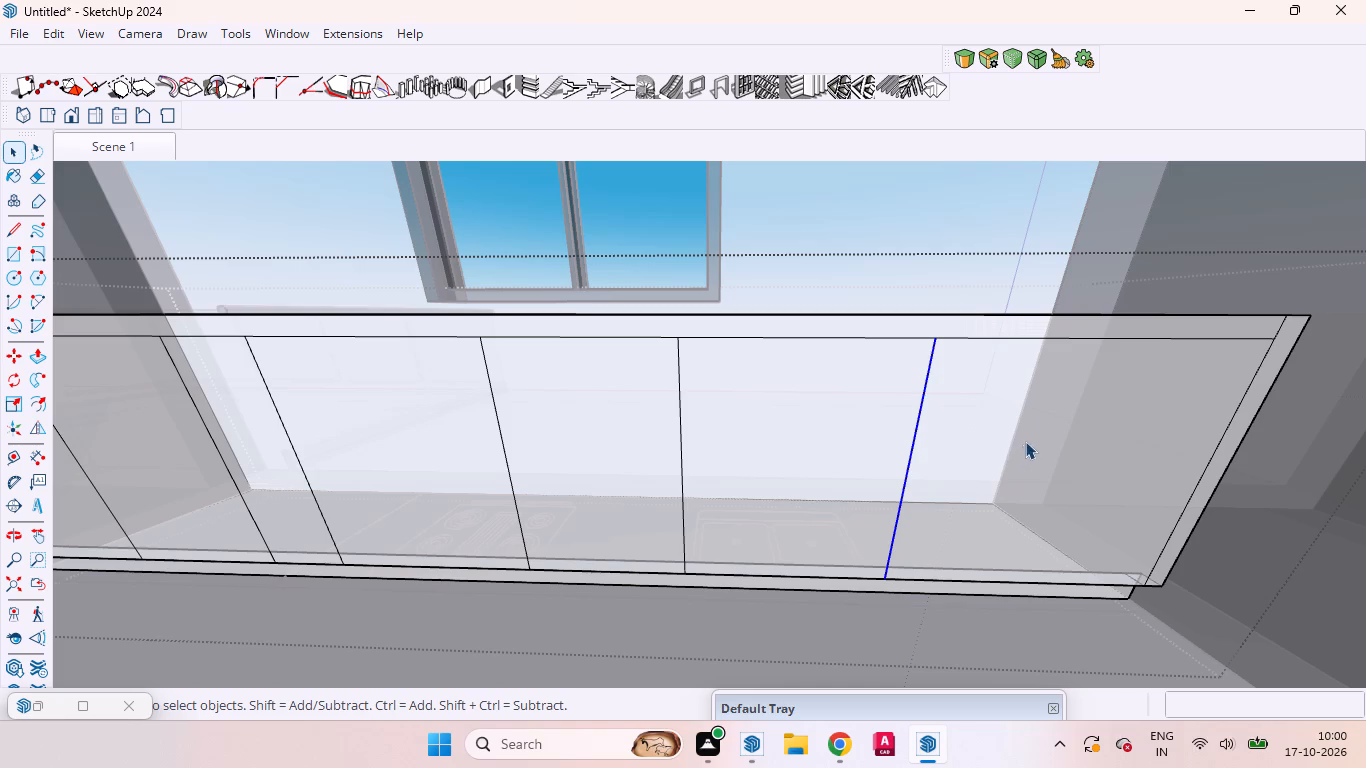
Draw a 2'4" vertical divider between the top and bottom edge midpoints of the counter's far-right panel, dismissing the system notification.
key(l)
click(1106, 340)
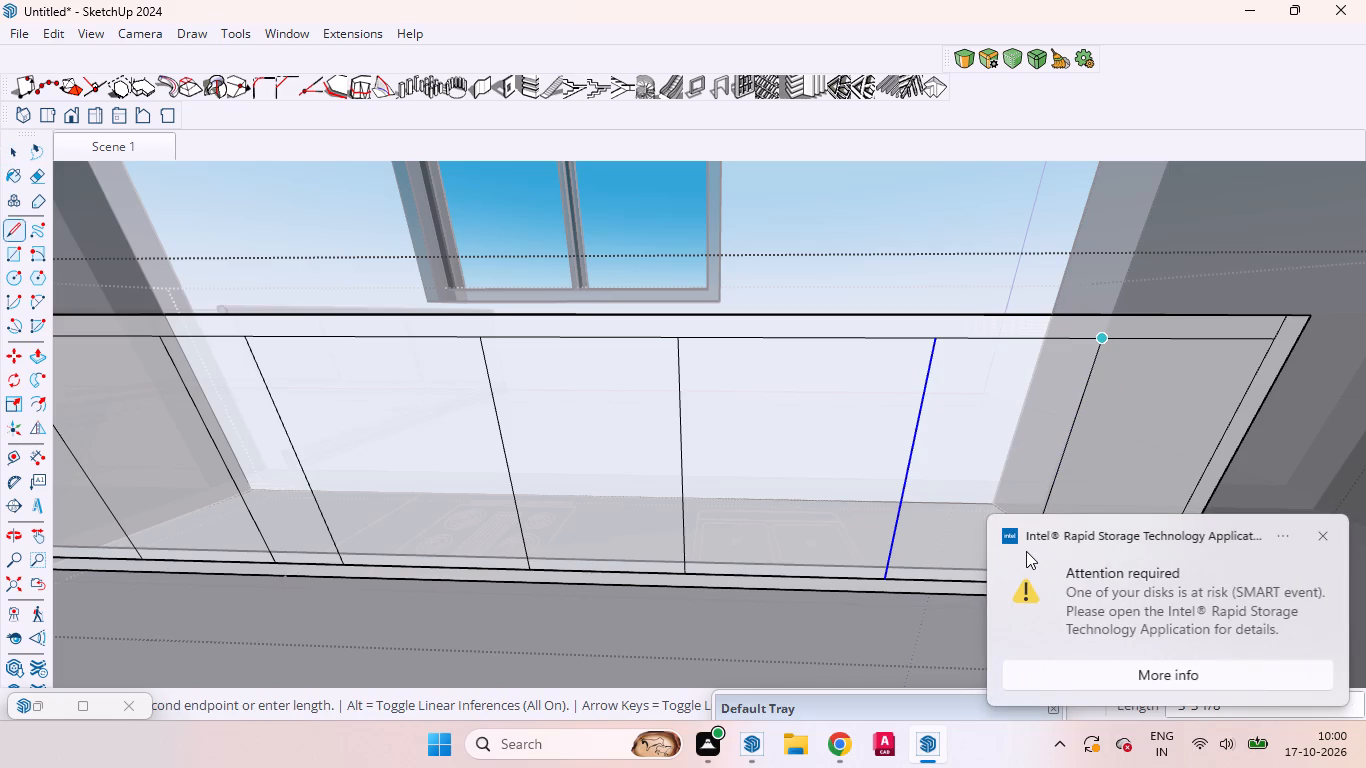
click(1324, 543)
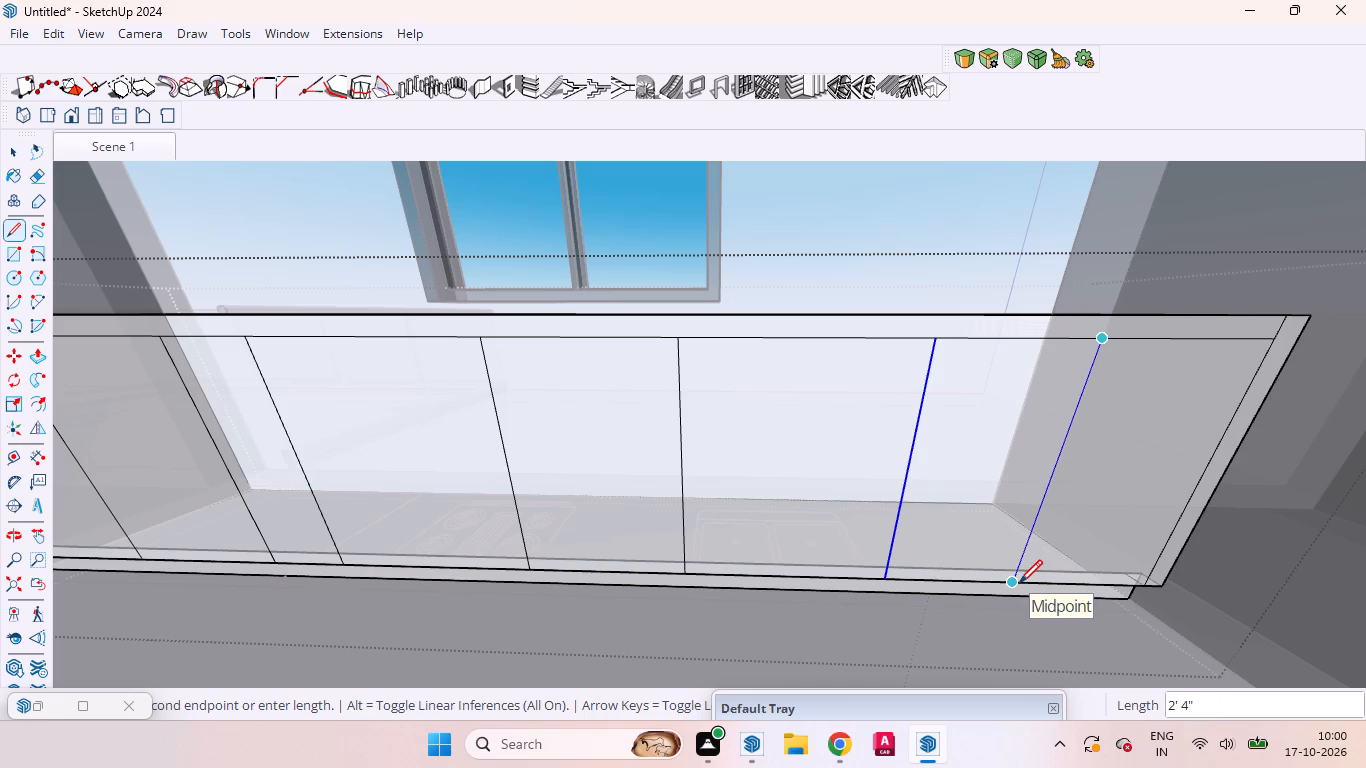
click(1019, 583)
key(space)
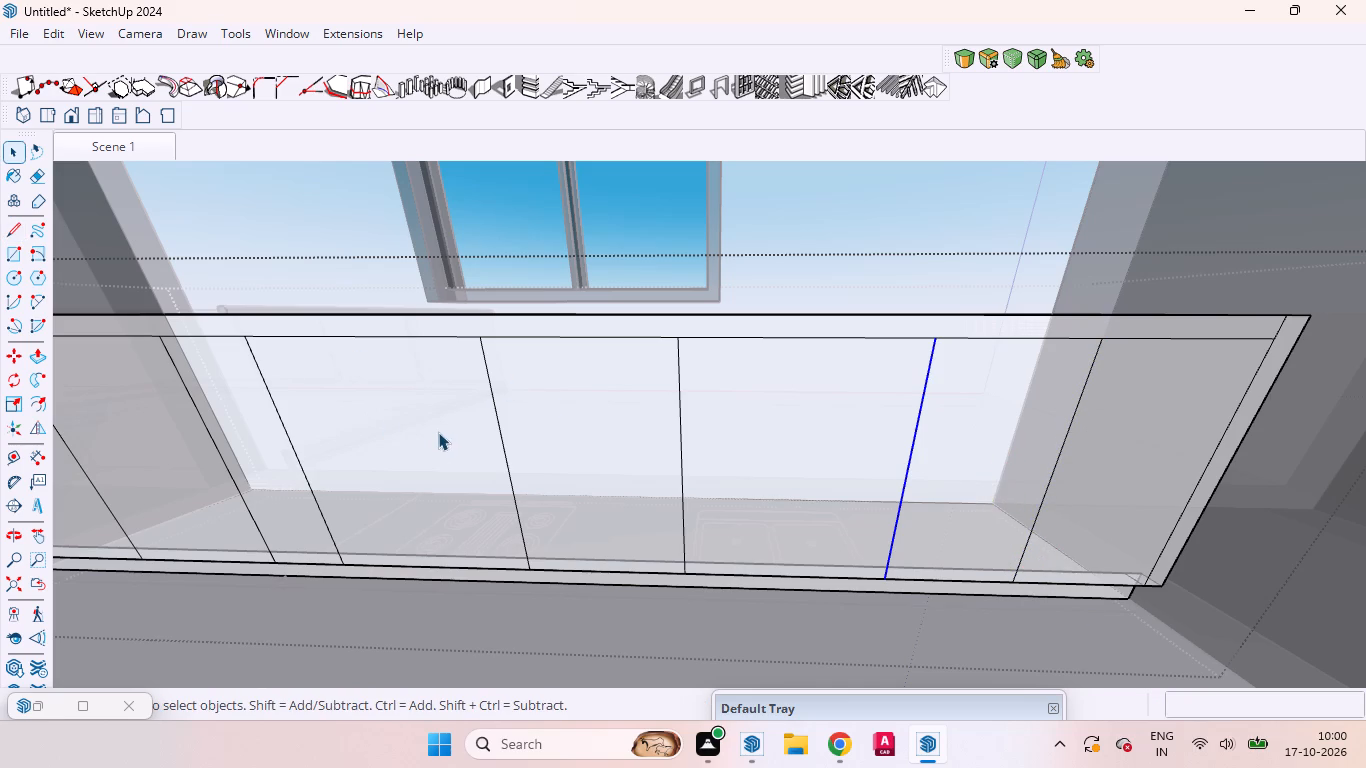
Draw a 2' horizontal line along the red axis at mid-height across the front panel below the stove.
click(361, 447)
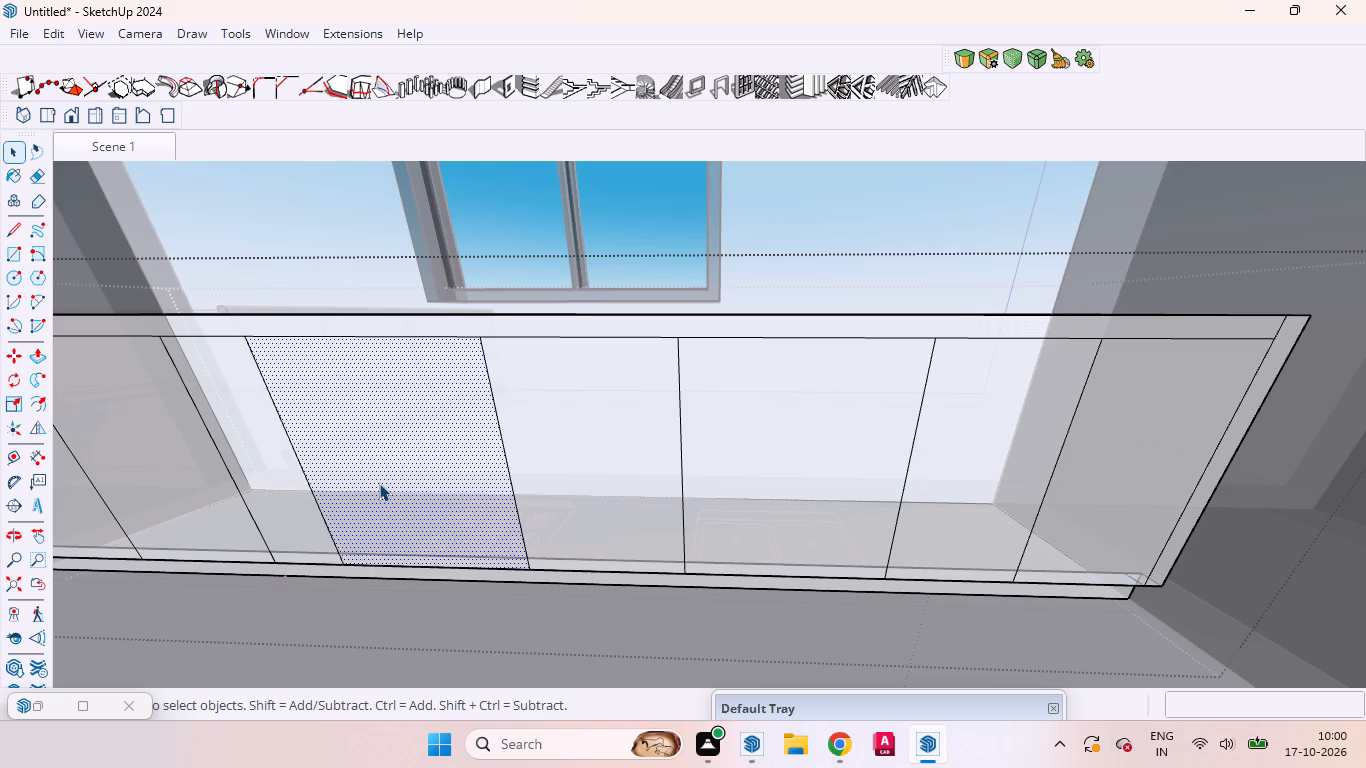
key(l)
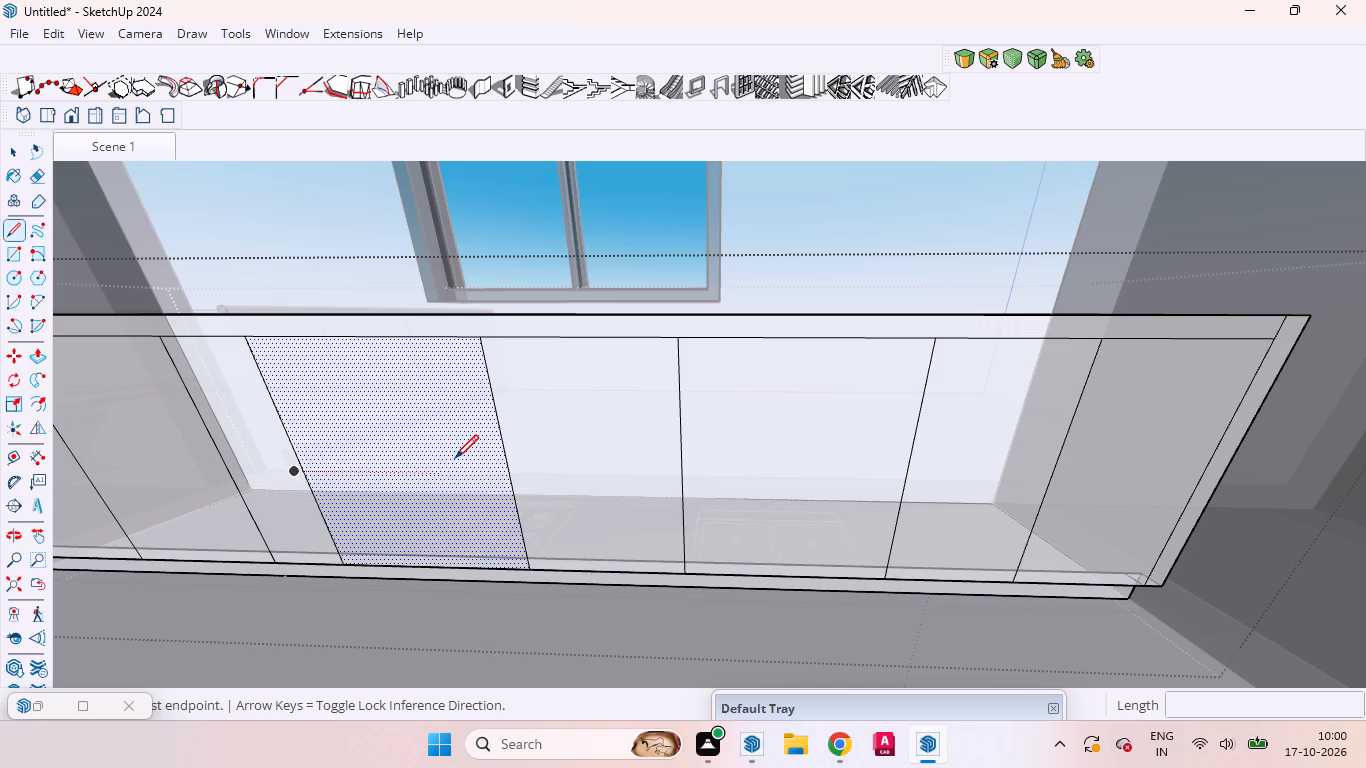
click(510, 462)
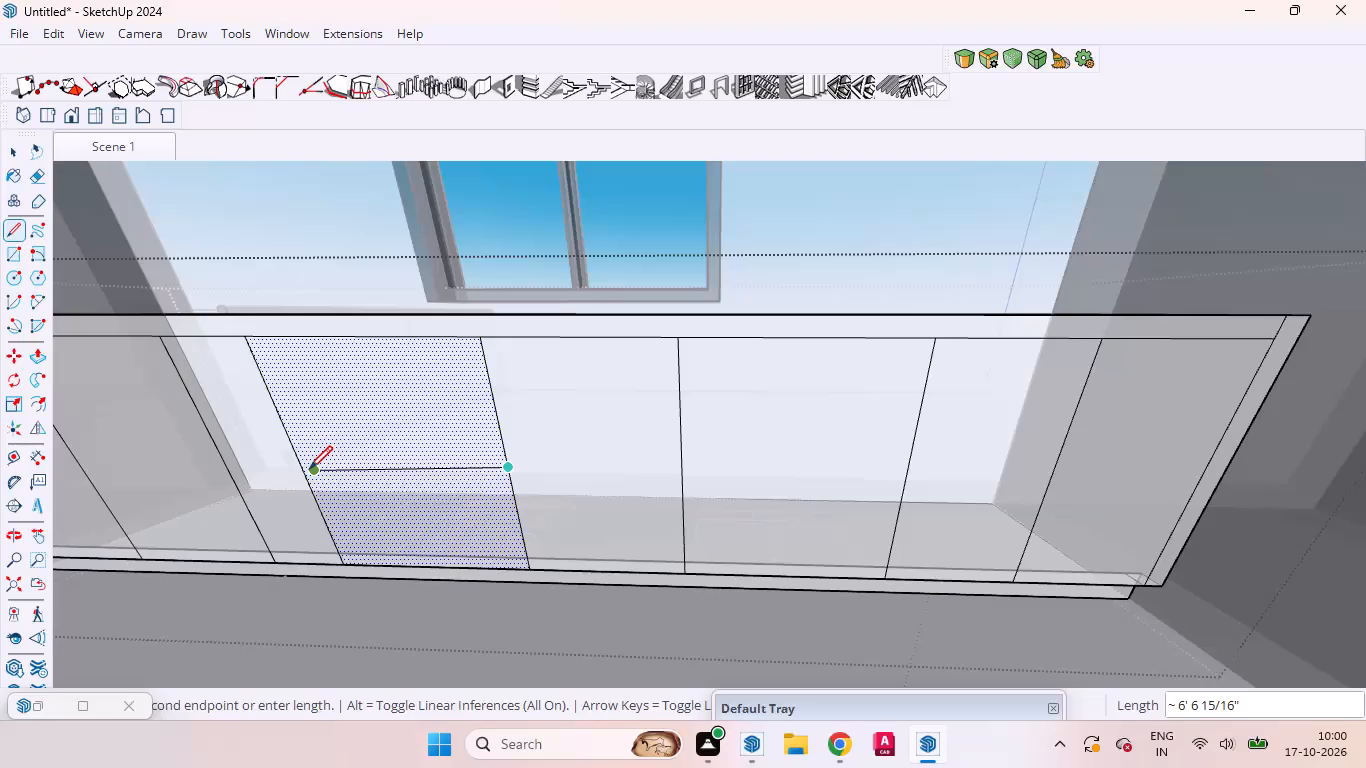
key(Right)
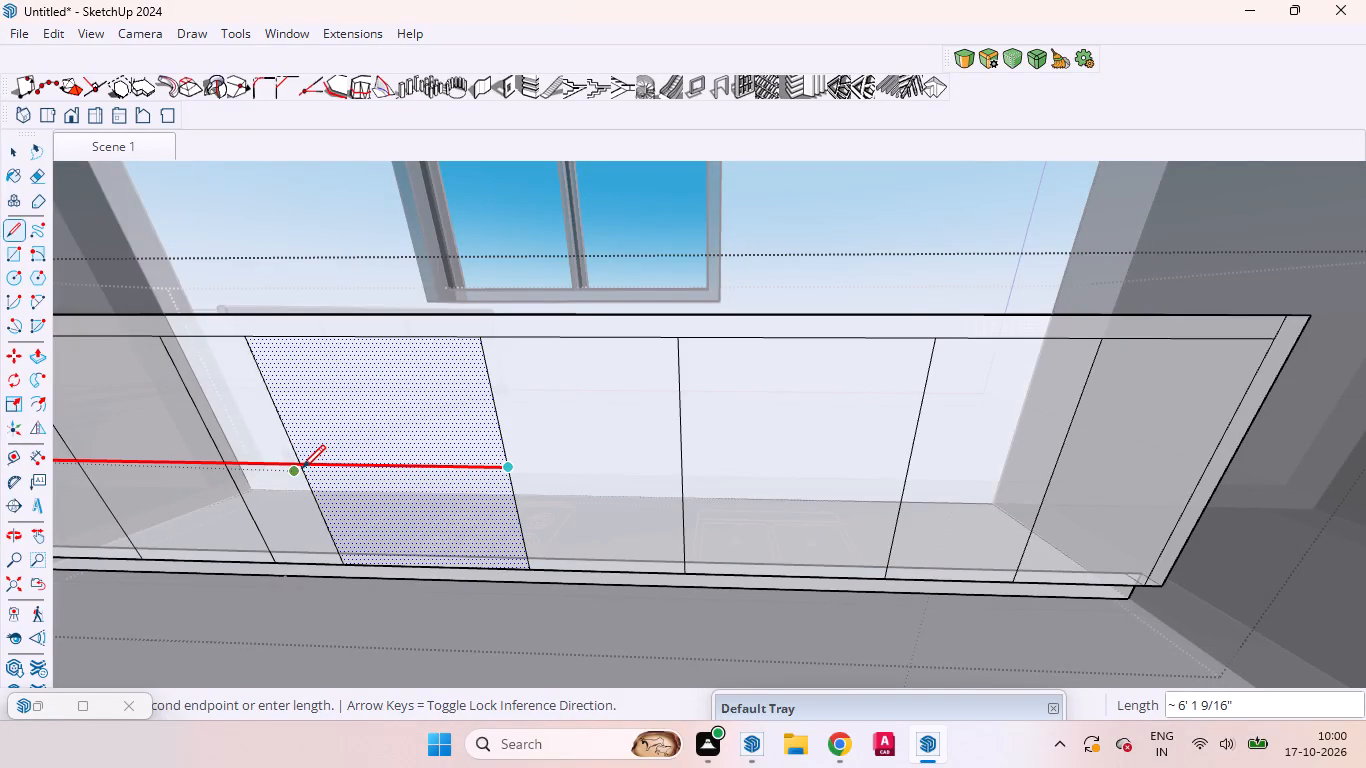
middle_drag(350, 458, 431, 352)
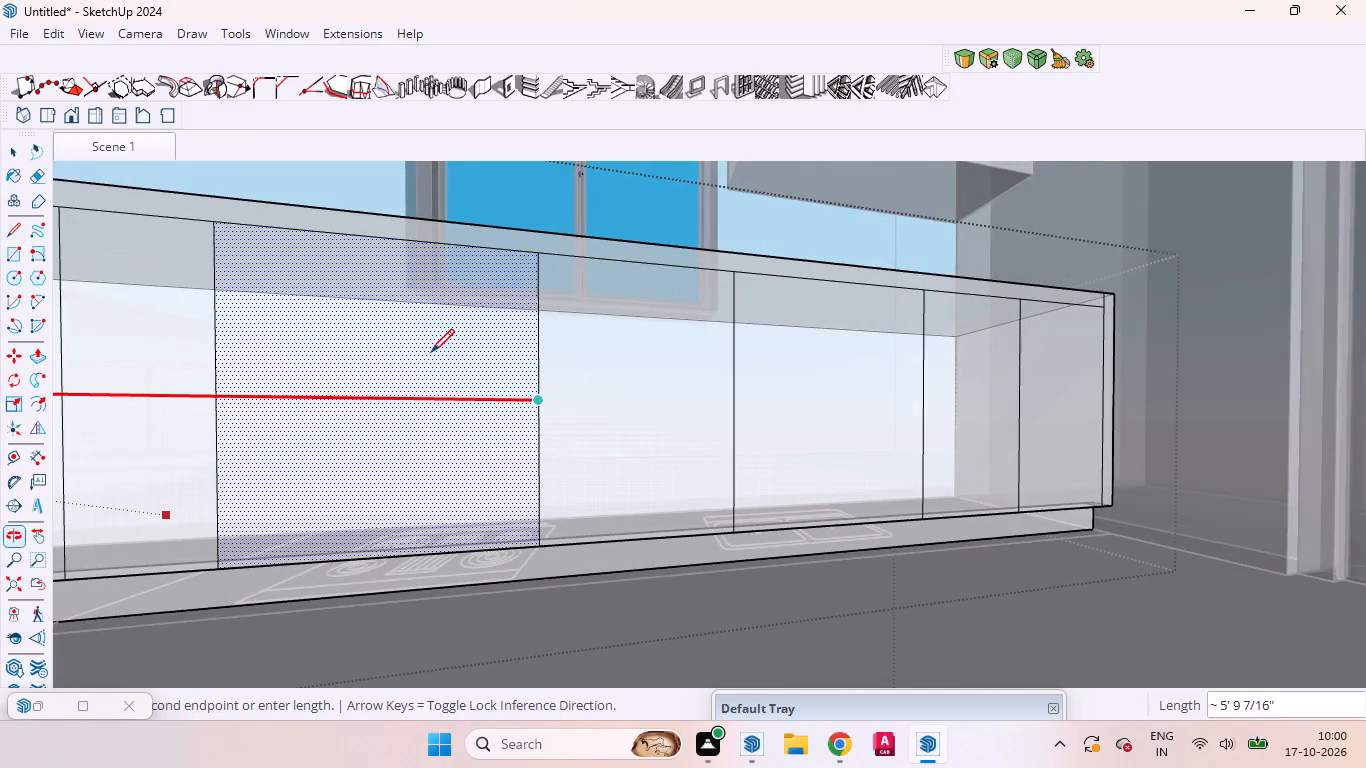
click(211, 396)
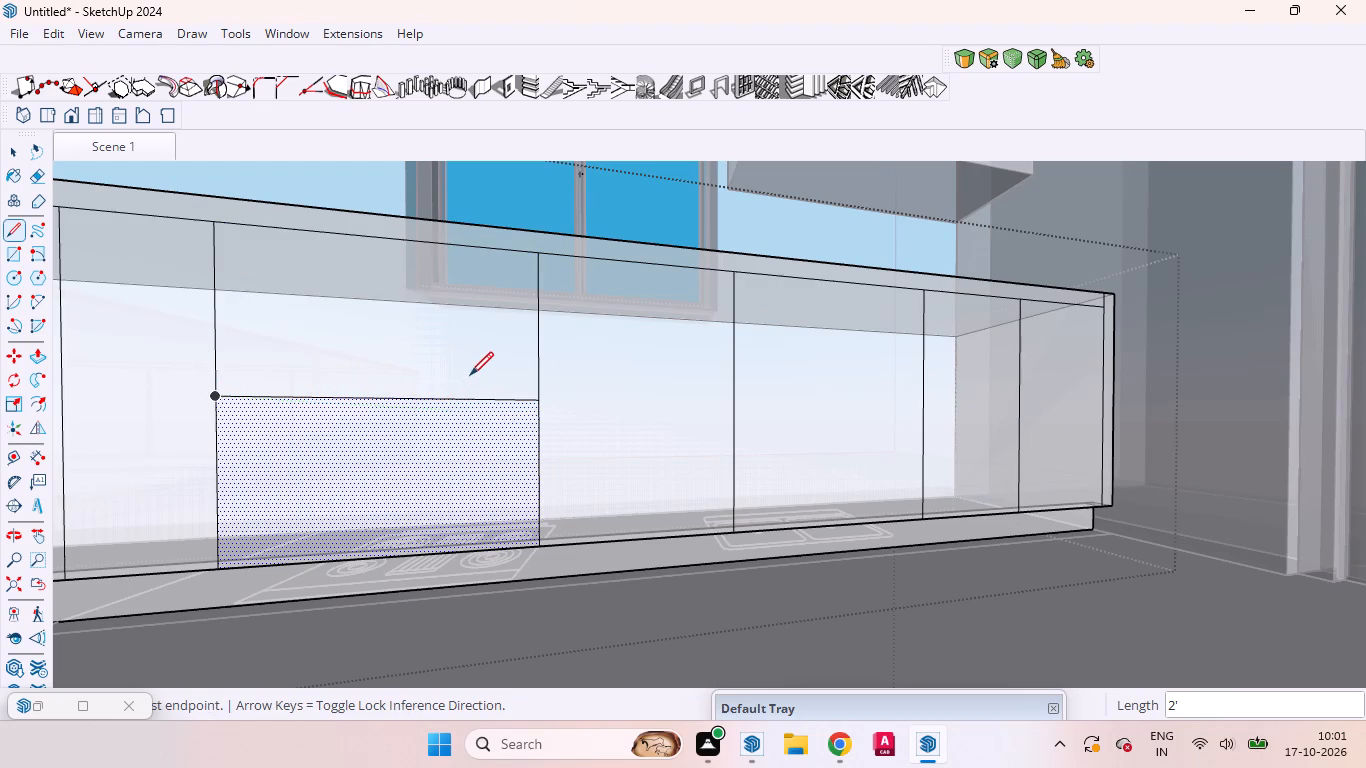
key(space)
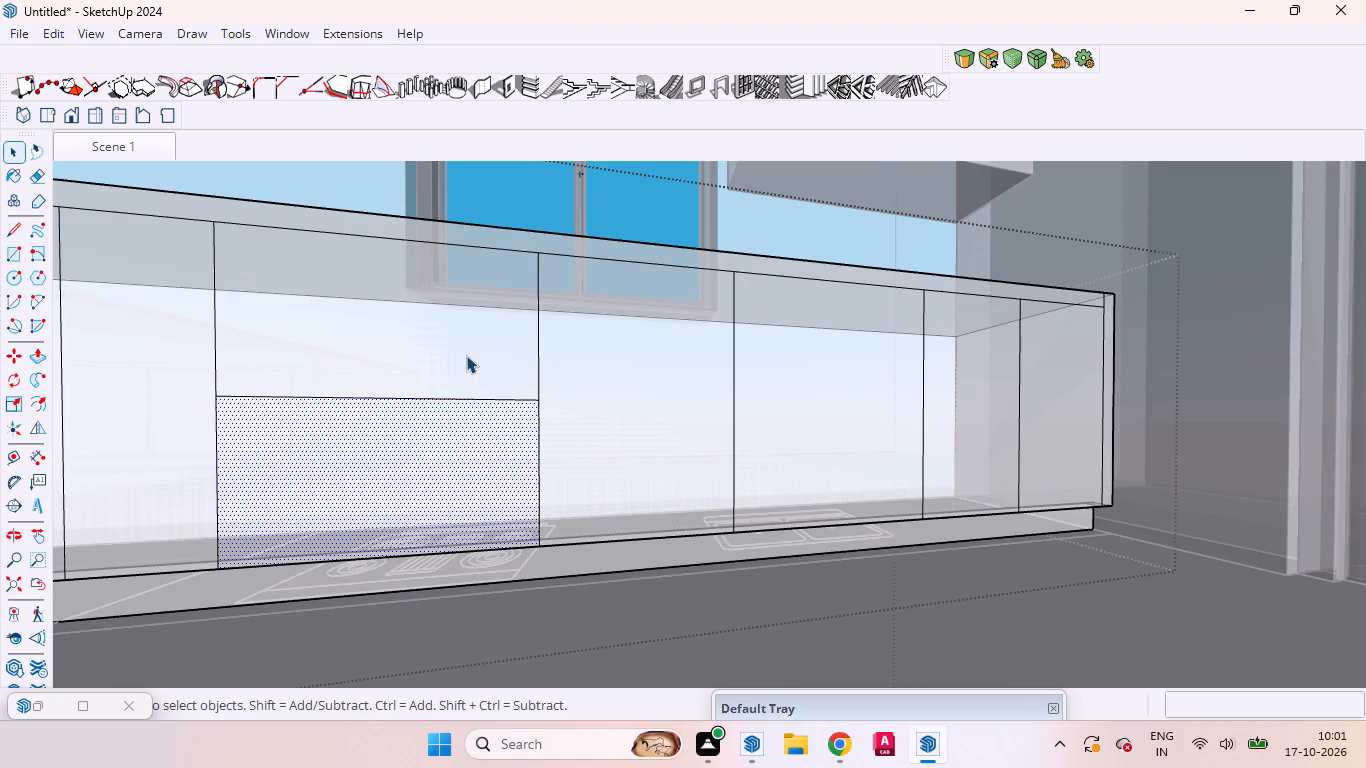
Draw a 2' horizontal line between the side midpoints of the stove panel's upper half.
key(l)
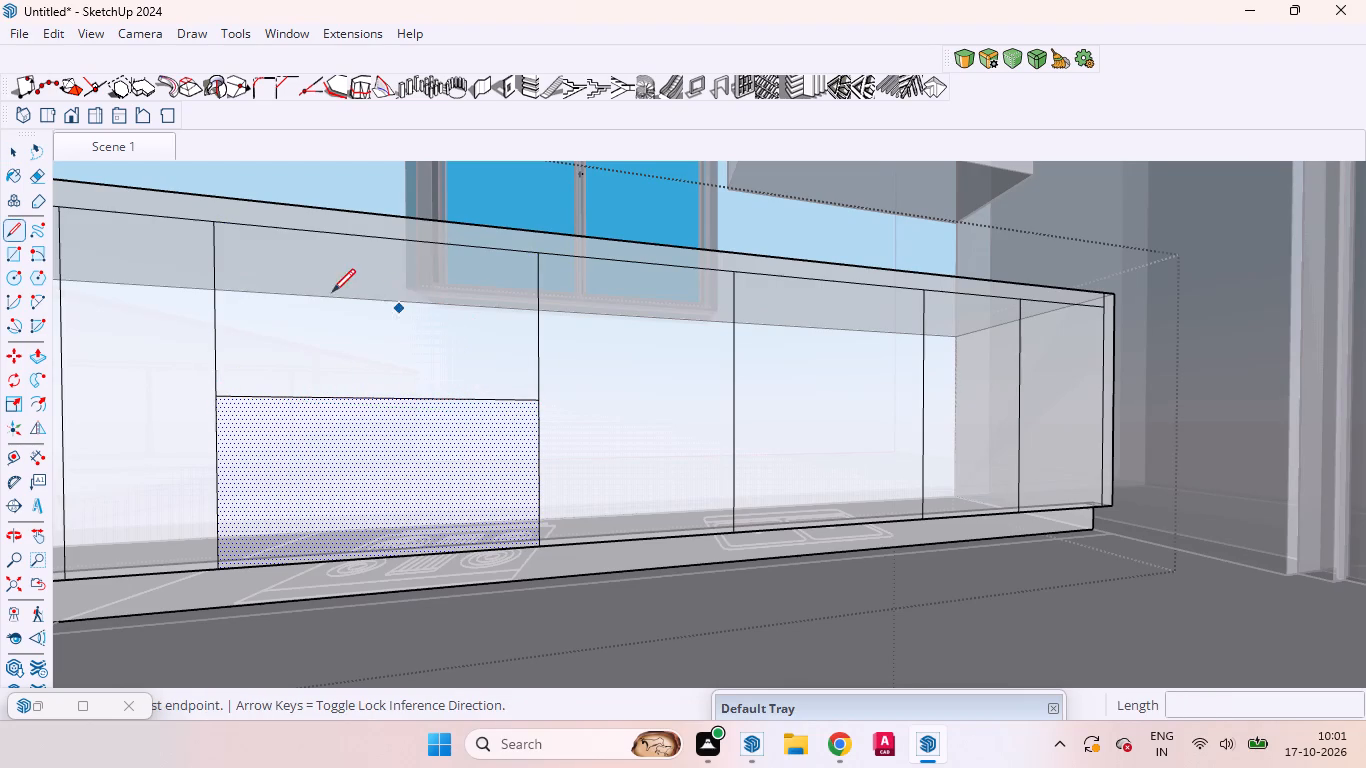
click(214, 304)
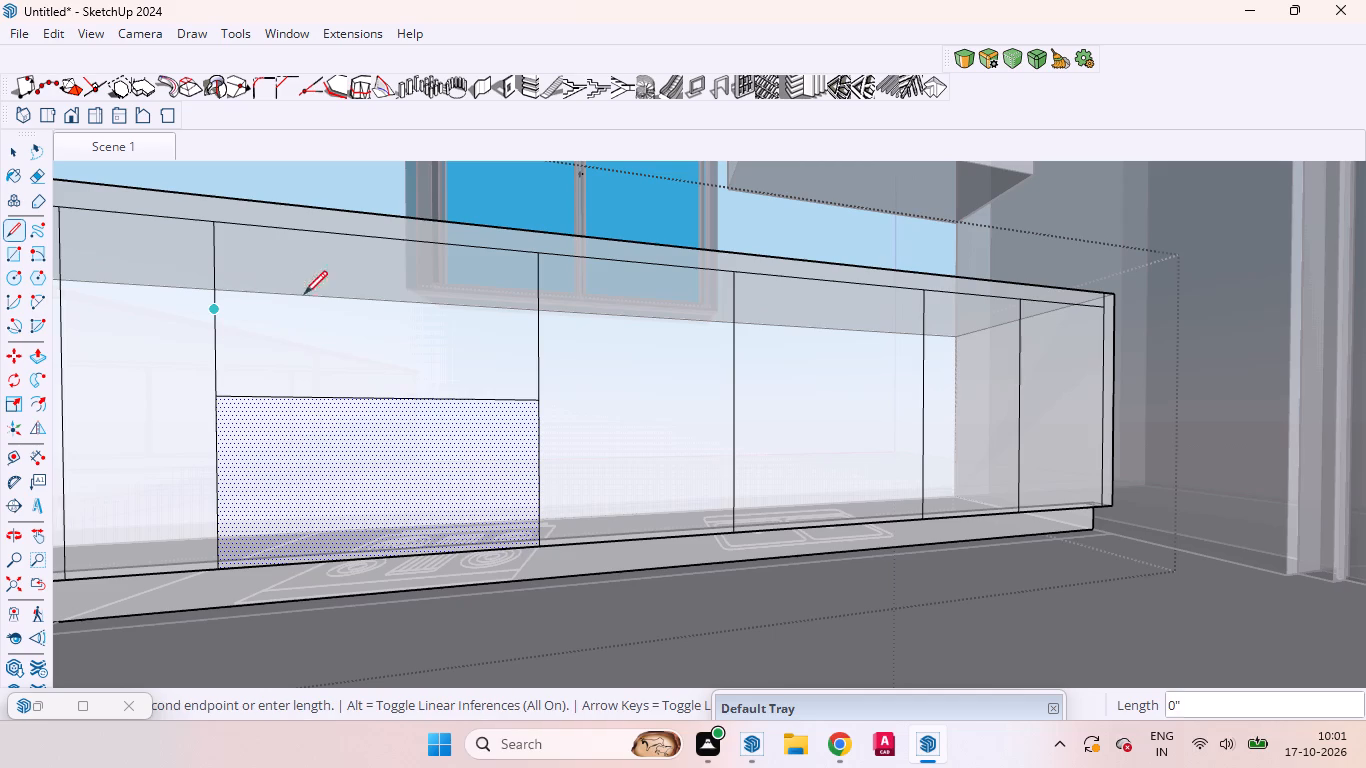
click(540, 319)
key(space)
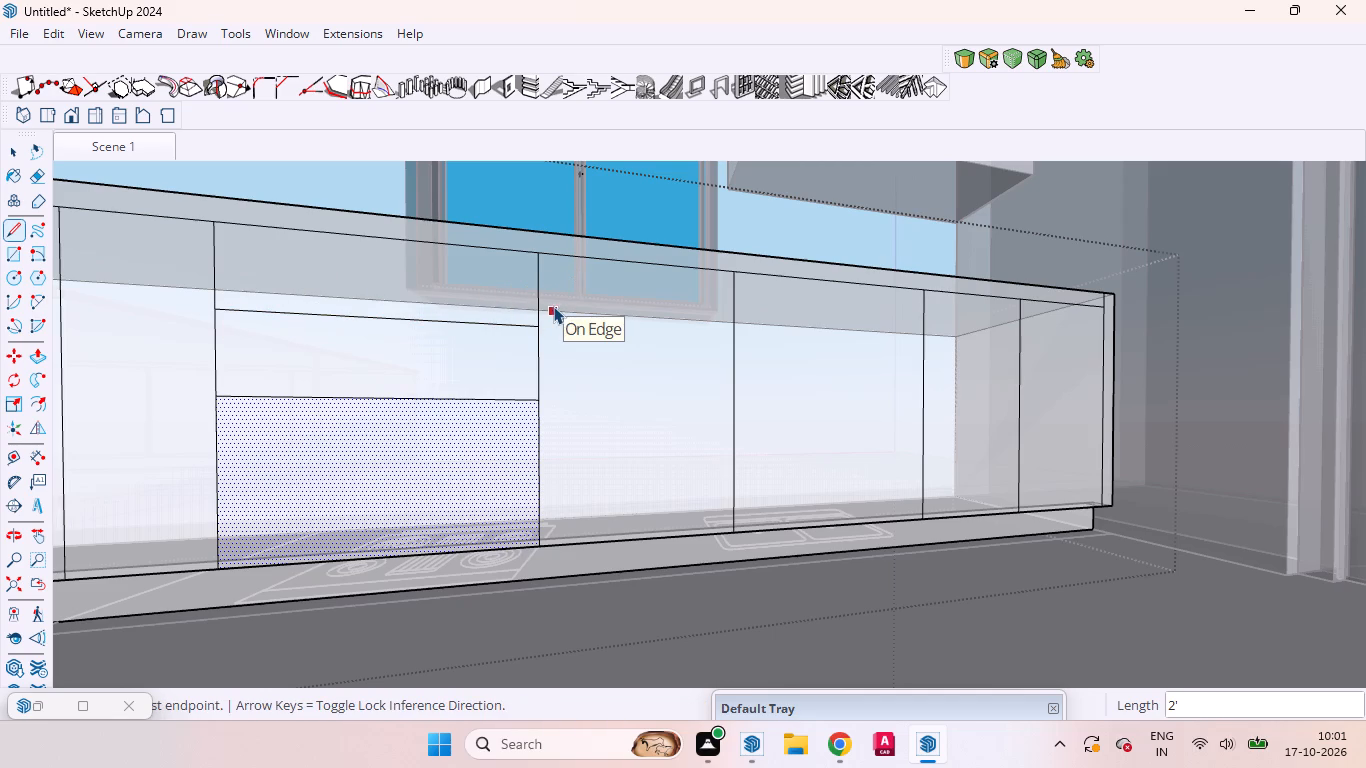
Copy the stove panel's mid-height horizontal line 25 mm downward along the blue axis.
click(325, 401)
click(320, 395)
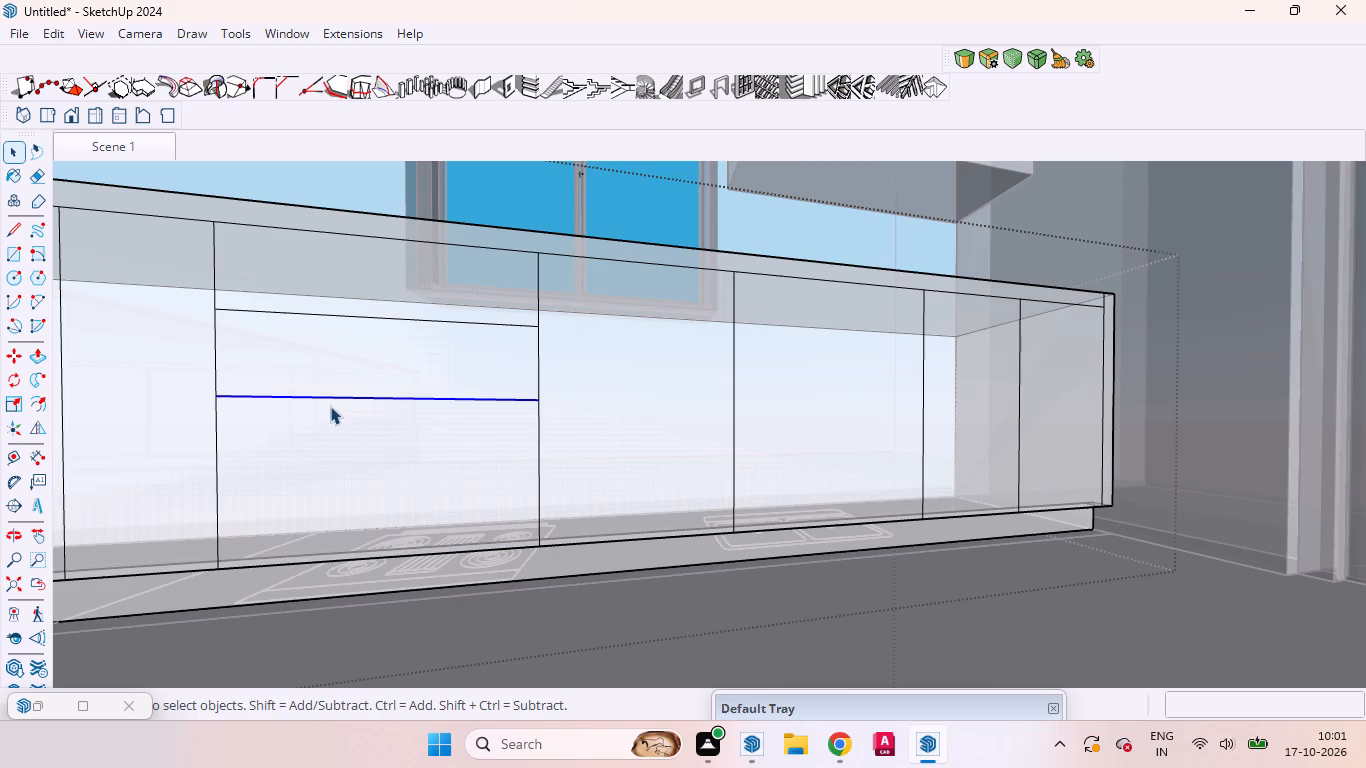
key(m)
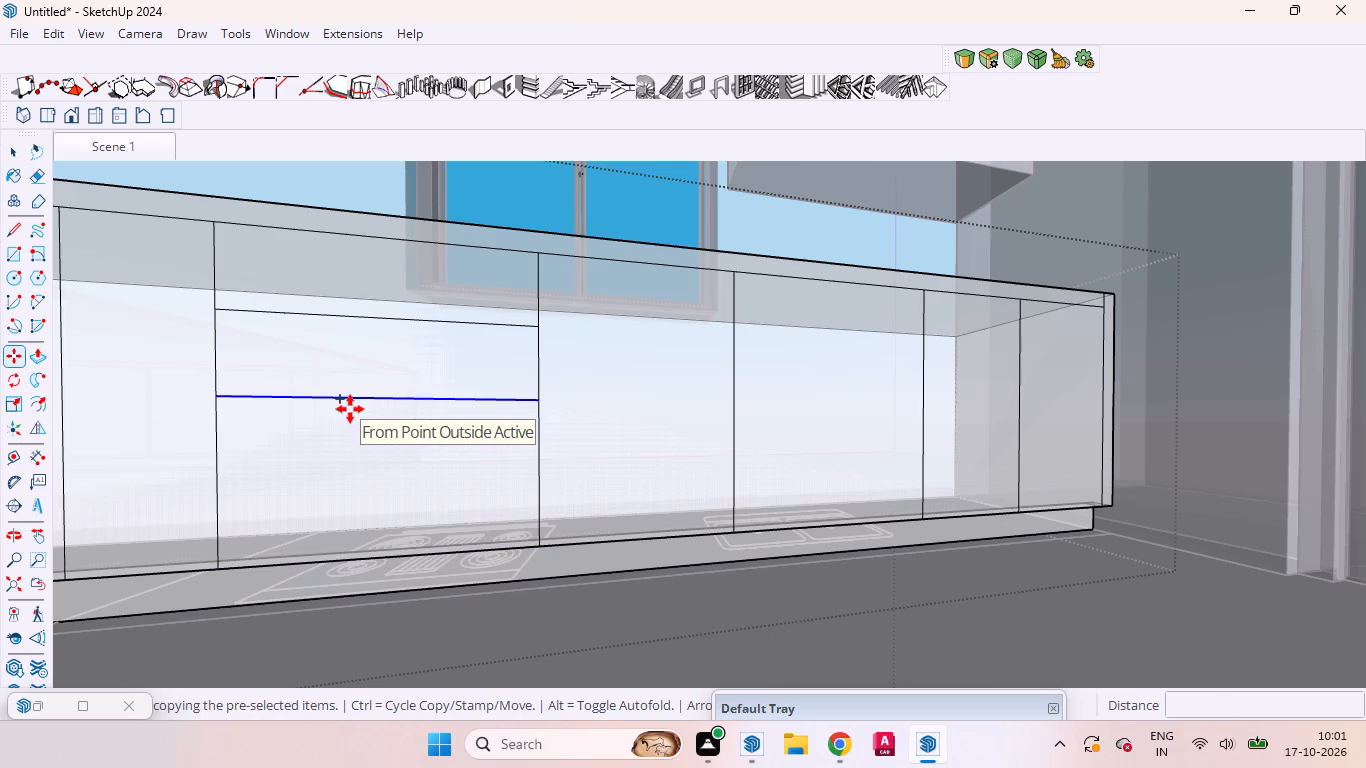
click(353, 406)
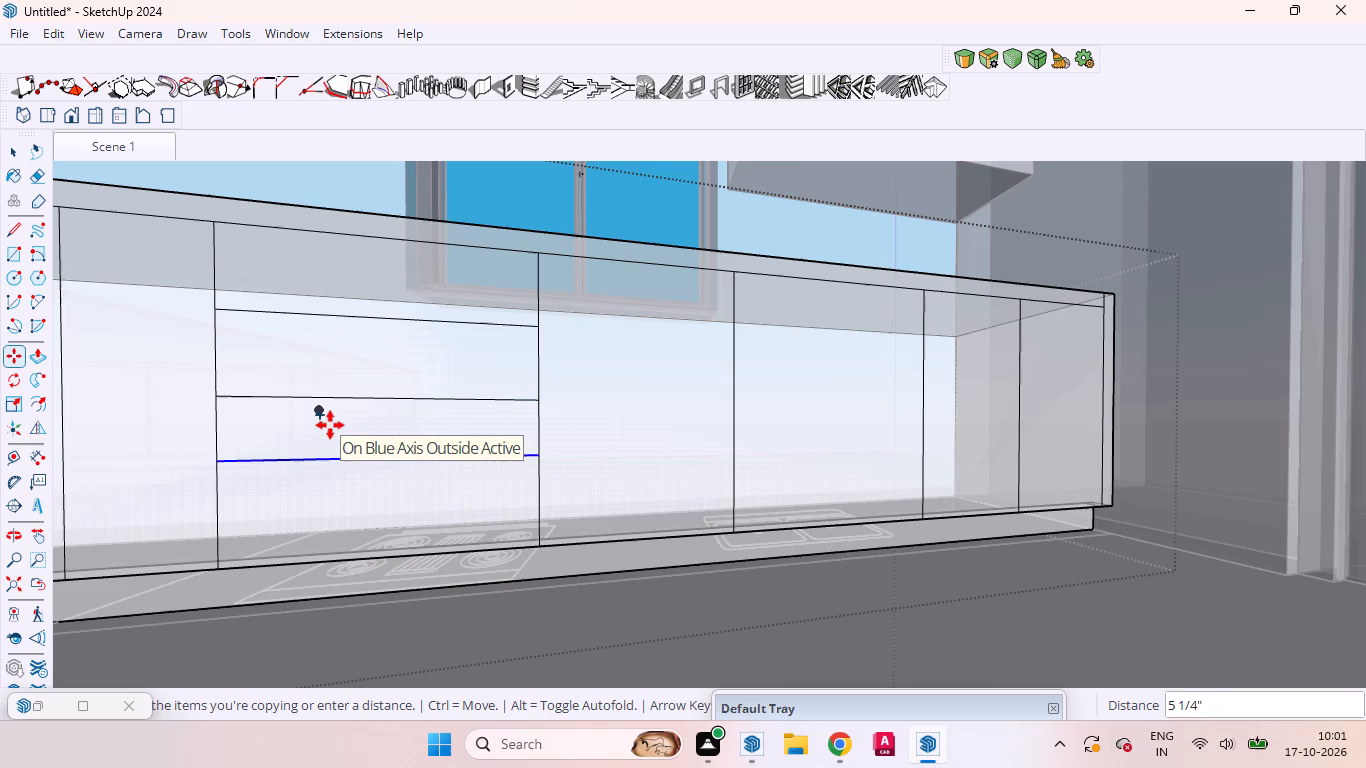
key(Up)
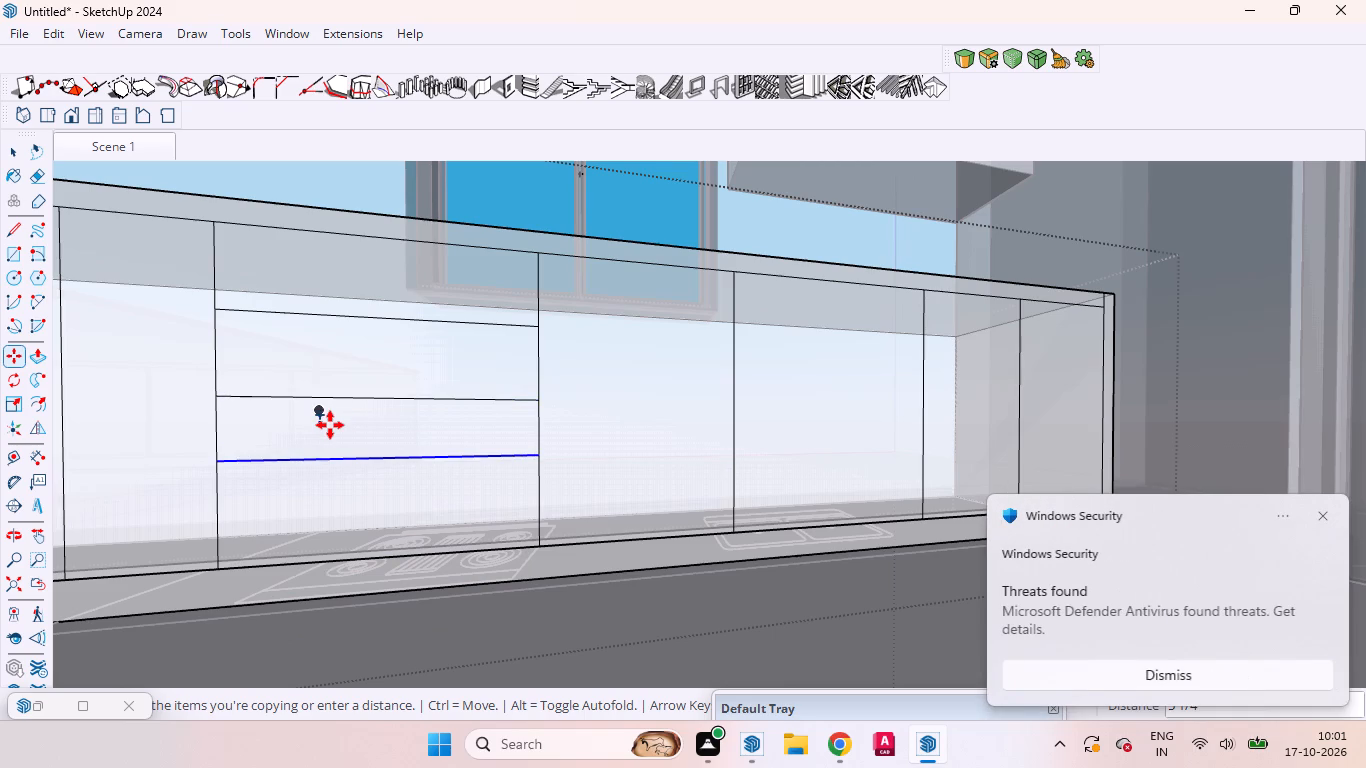
key(2)
text(5mm)
key(Return)
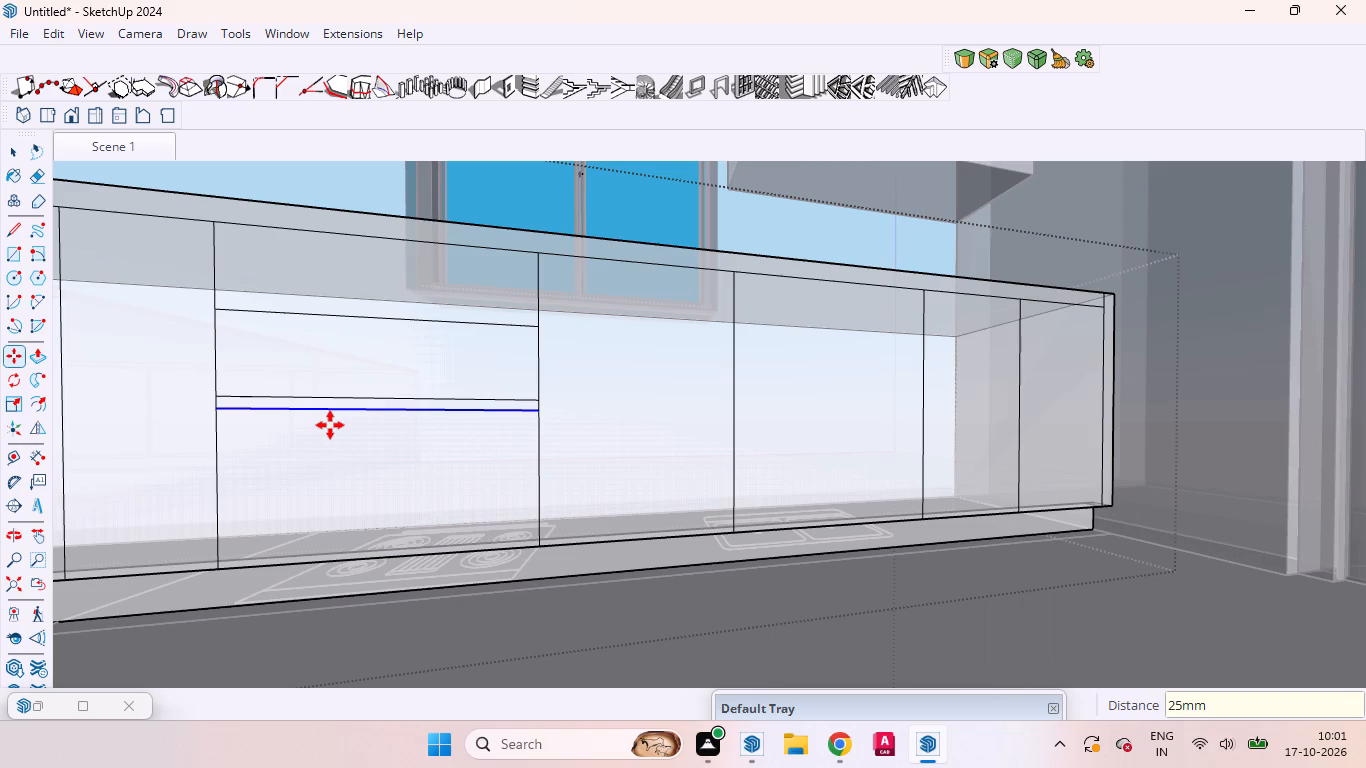
key(space)
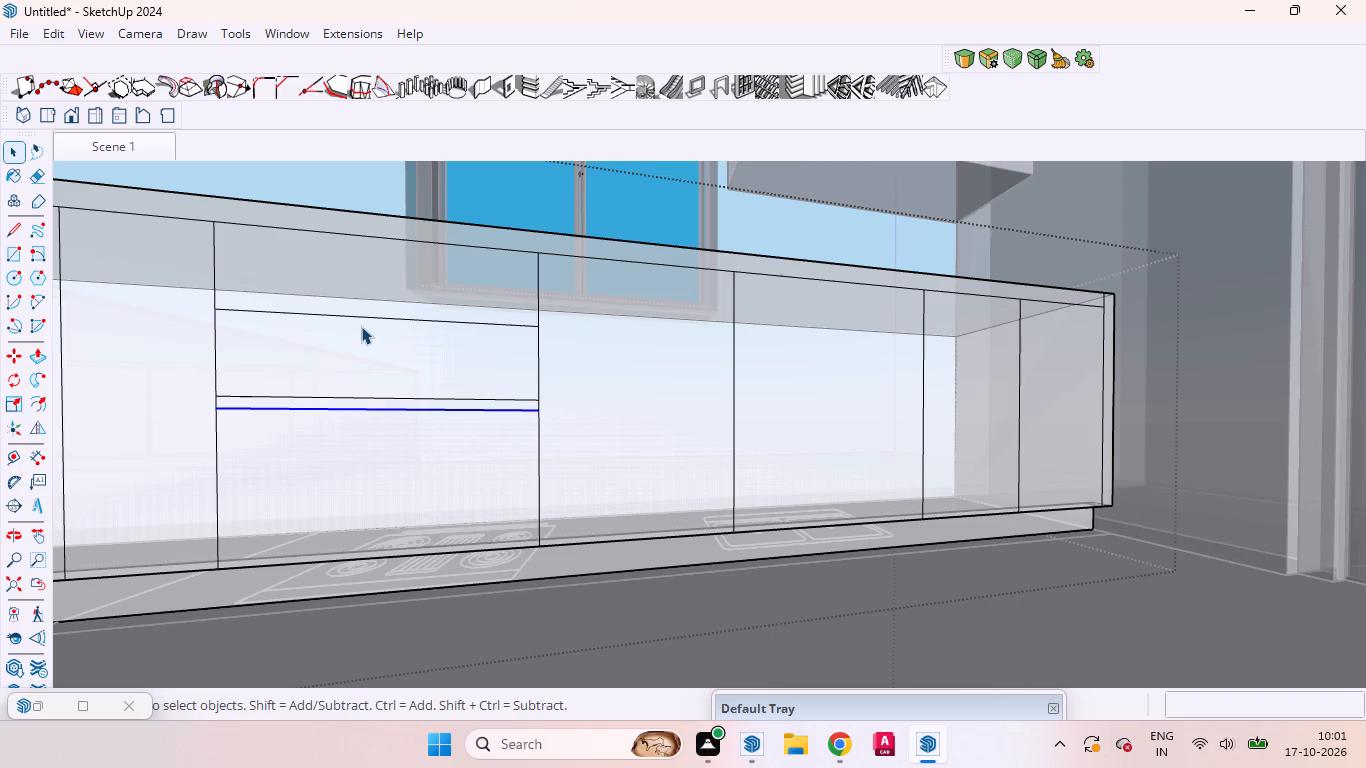
Copy the stove panel's upper horizontal line 25 mm upward along the blue axis.
middle_drag(361, 327, 359, 360)
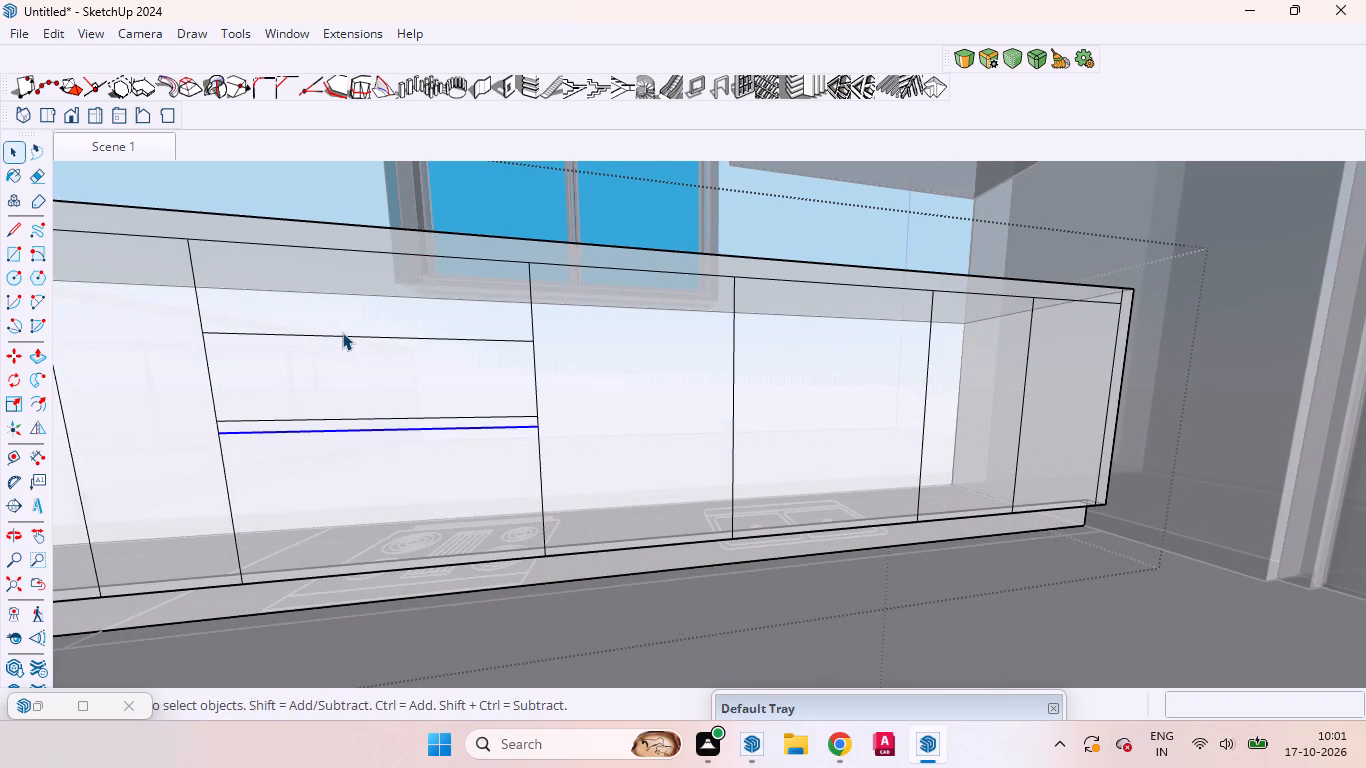
click(340, 334)
key(m)
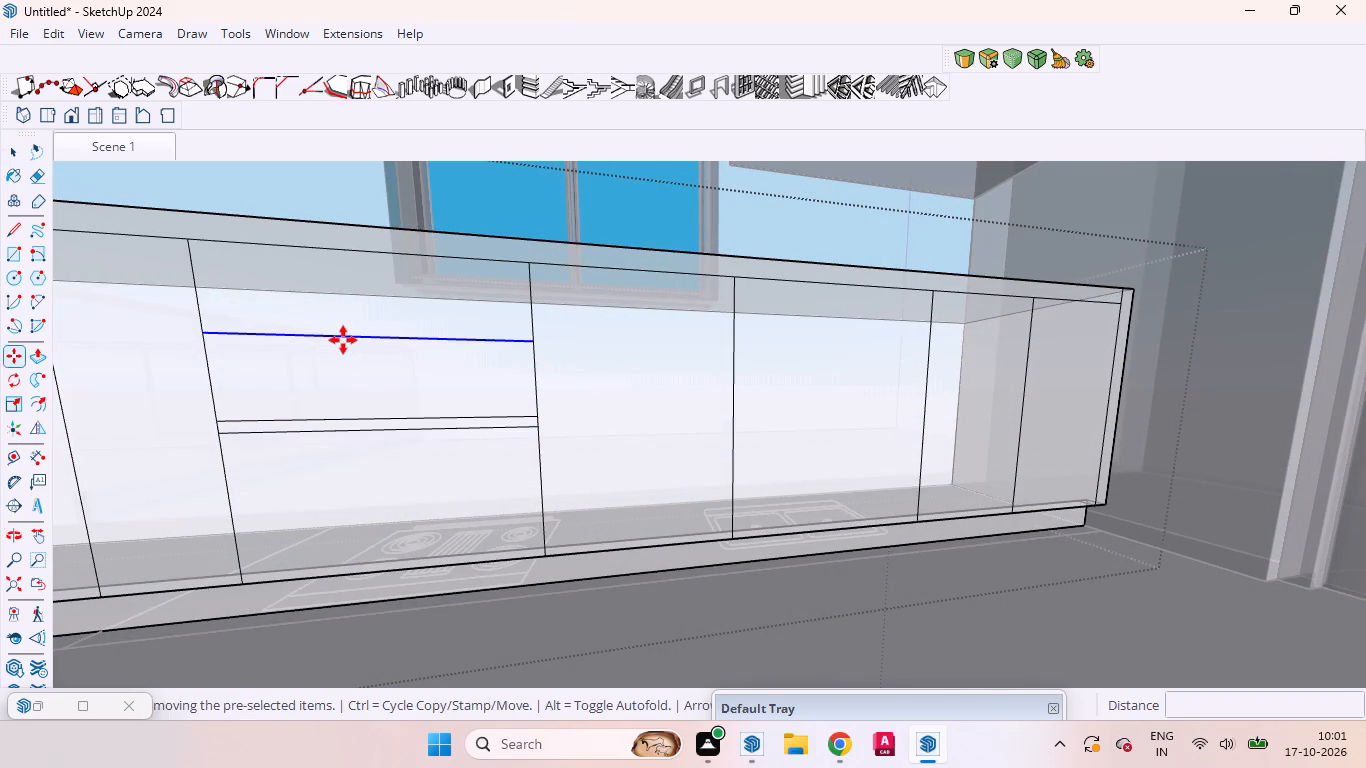
click(345, 340)
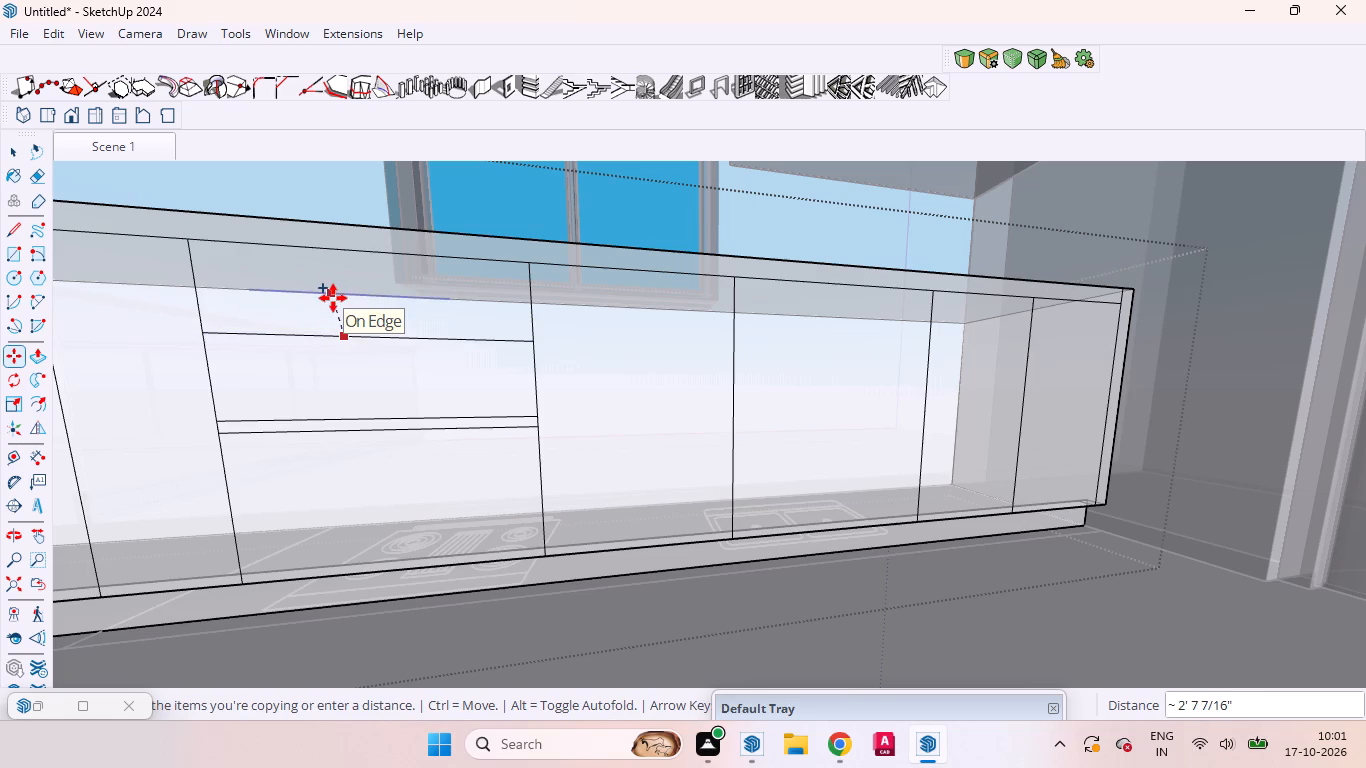
key(Up)
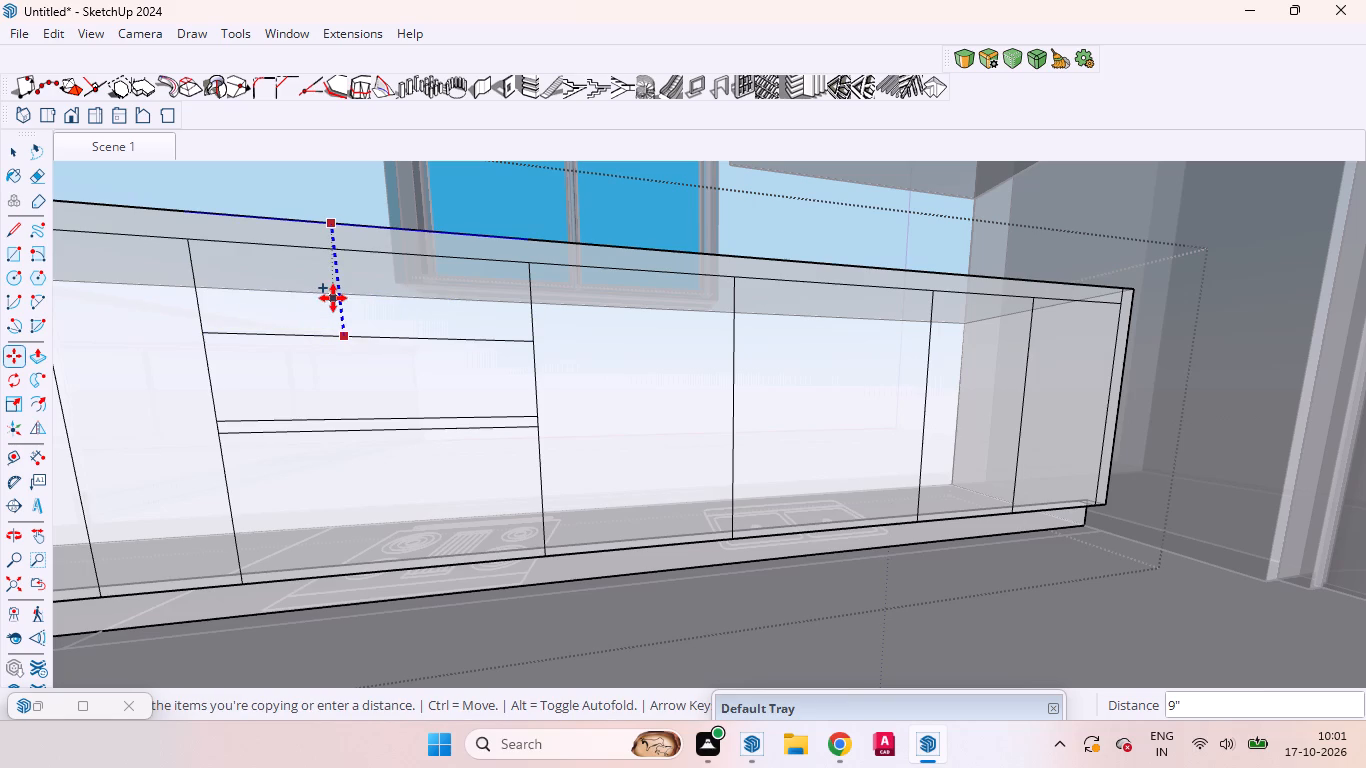
key(2)
key(5)
text(mm)
key(Return)
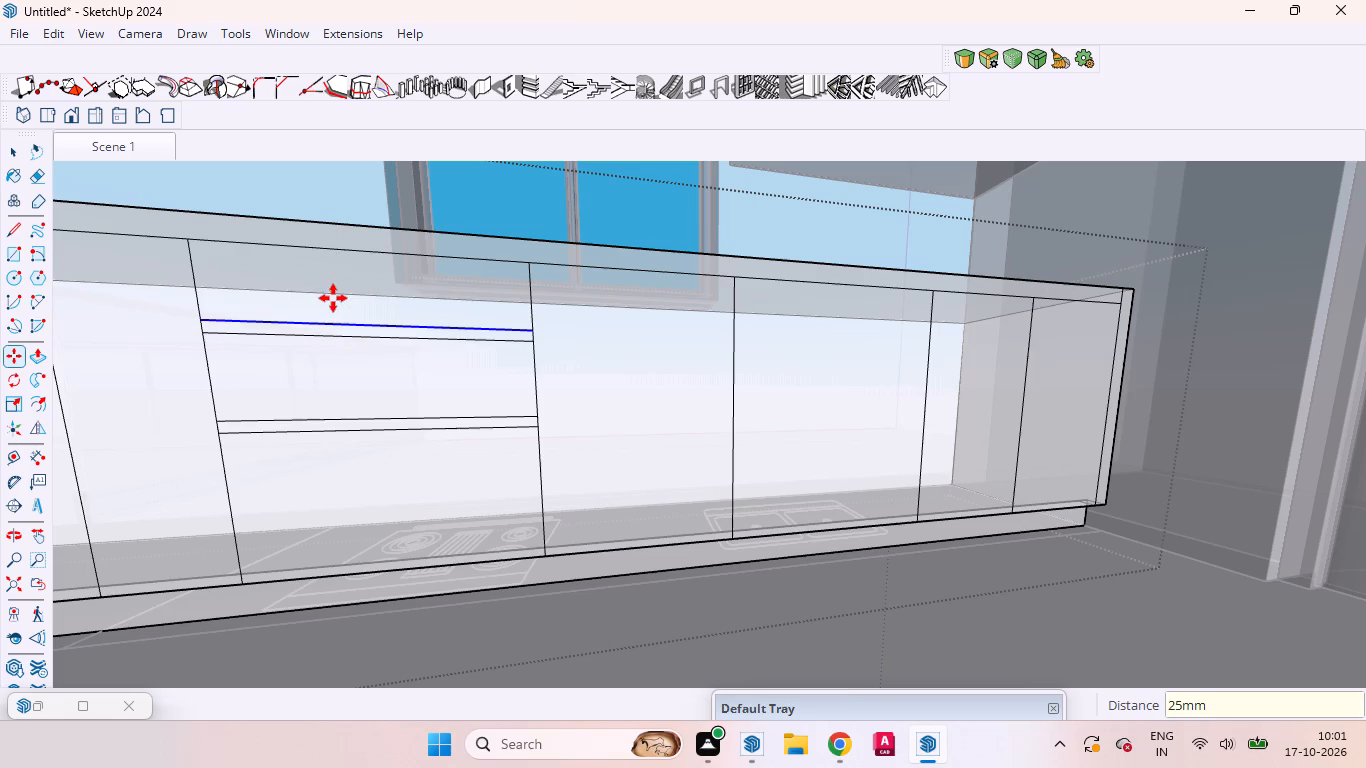
key(space)
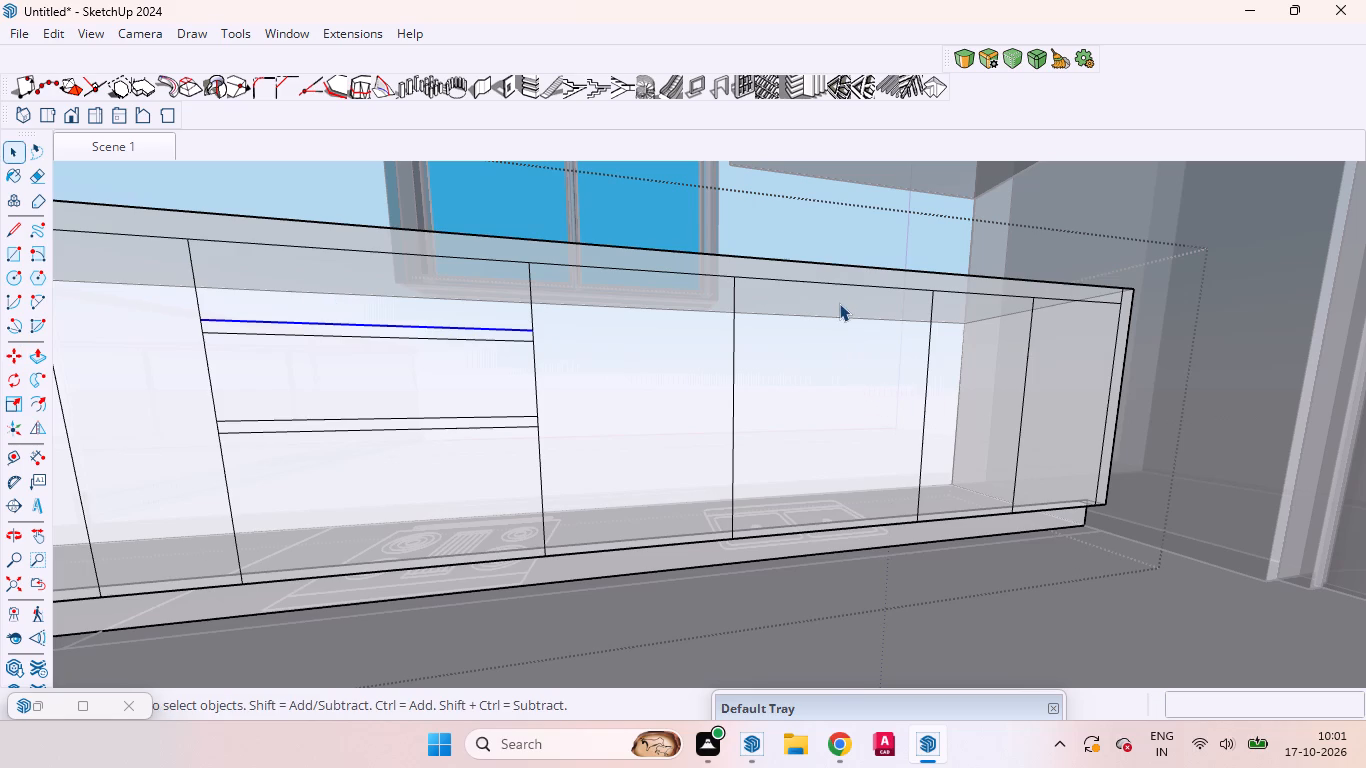
Draw a 2'4" vertical divider between the top and bottom edge midpoints of the undivided panel beside the far-right split pair.
key(l)
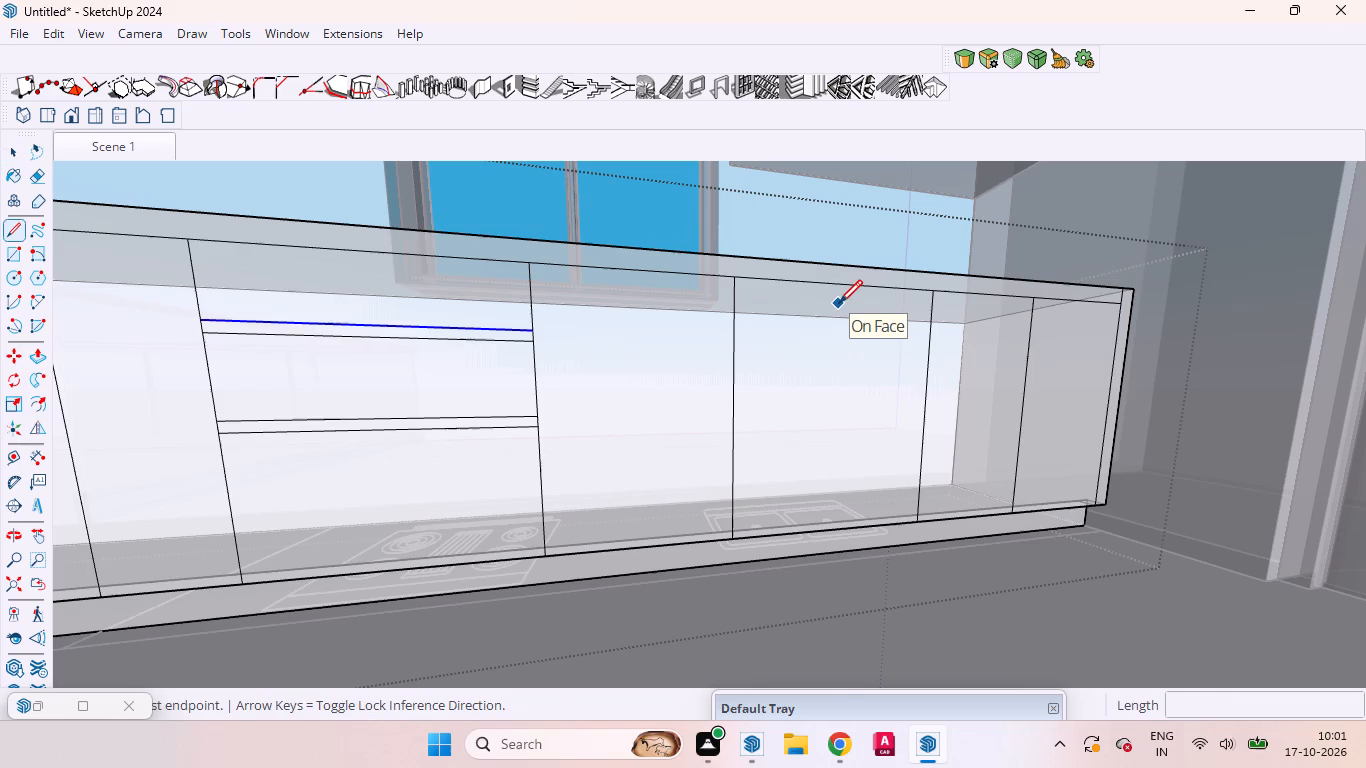
click(840, 280)
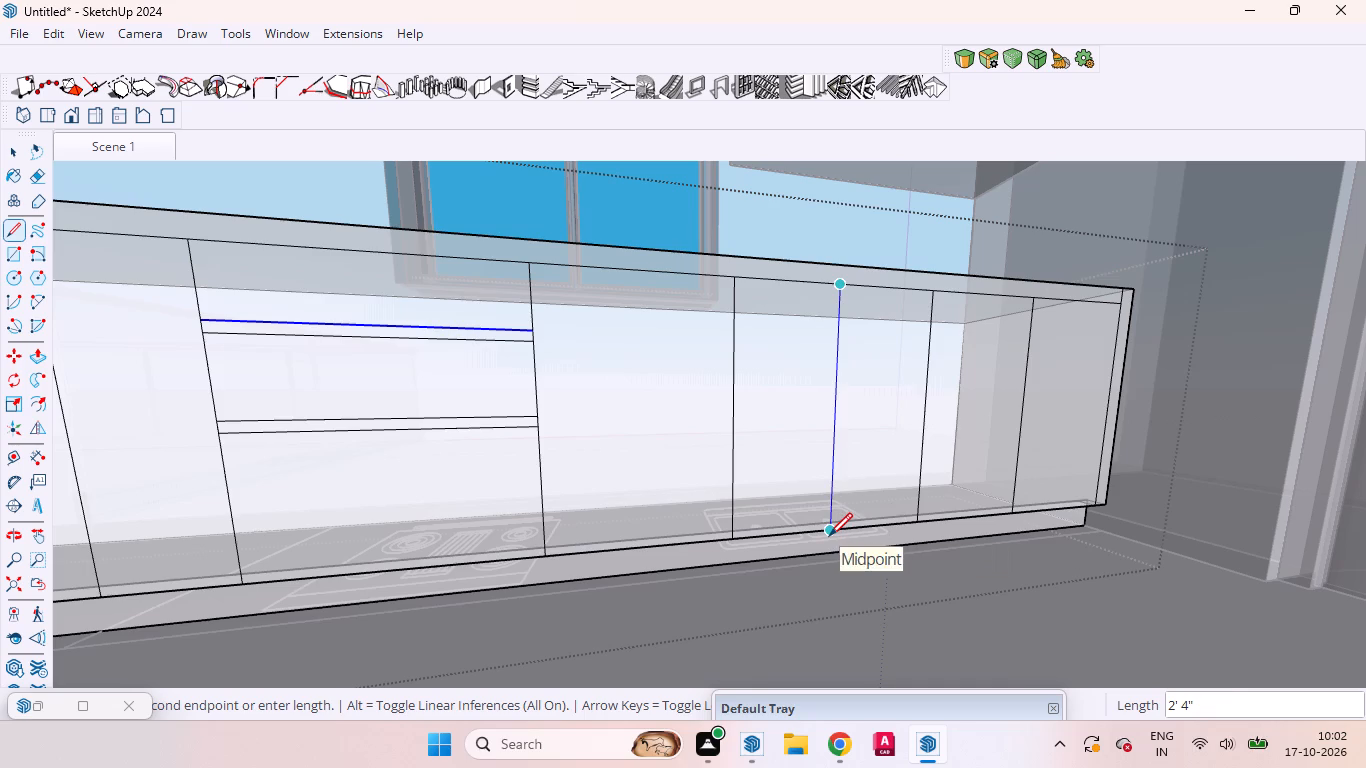
click(829, 536)
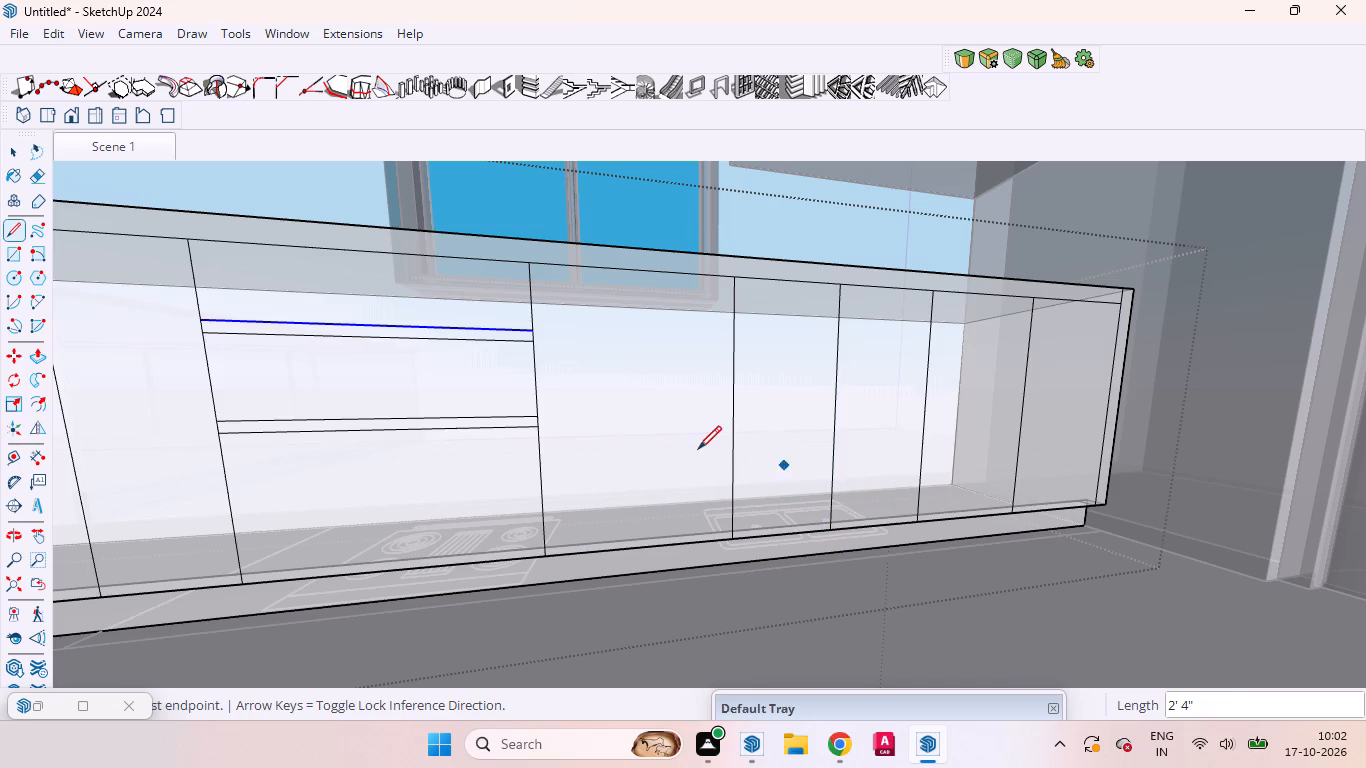
key(space)
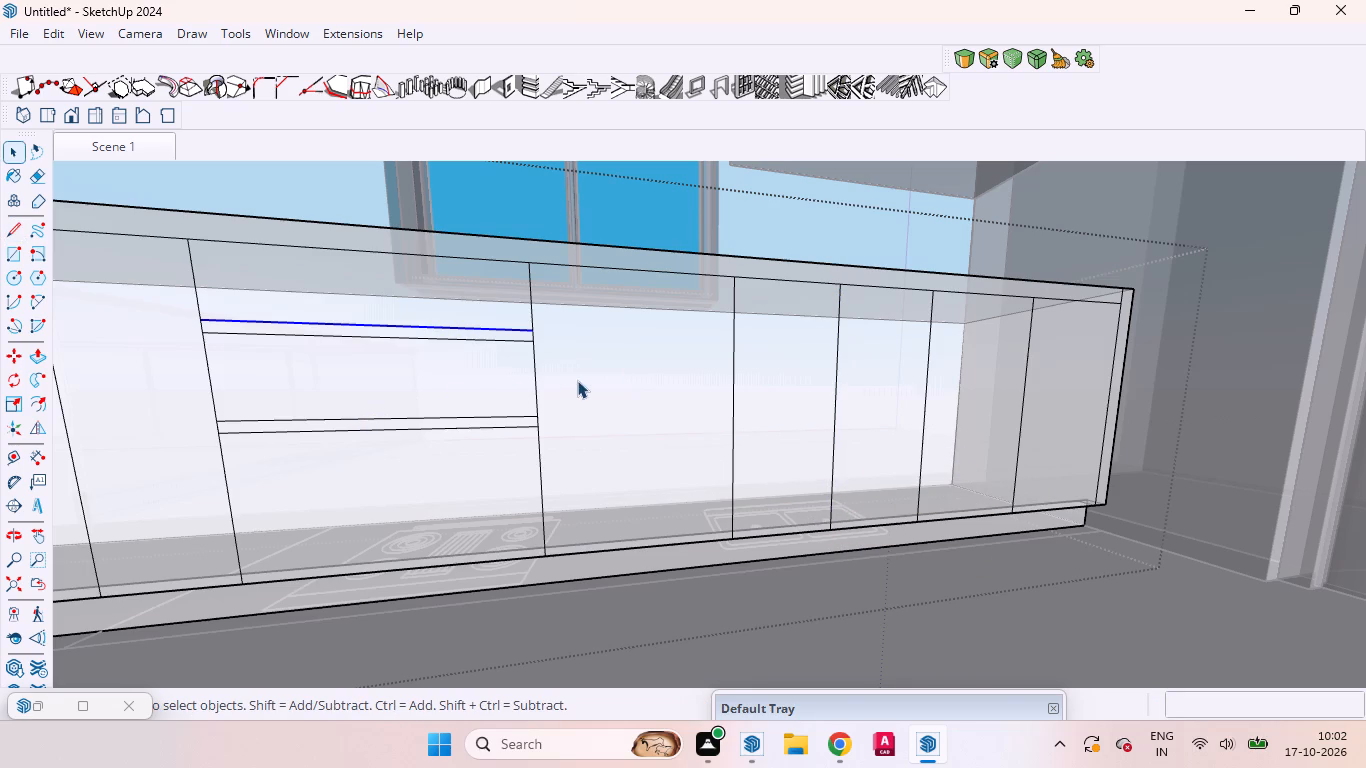
Extend the stove panel's upper pair of lines 1'7 5/16" across the adjacent right panel, dismissing the disk notification.
click(34, 525)
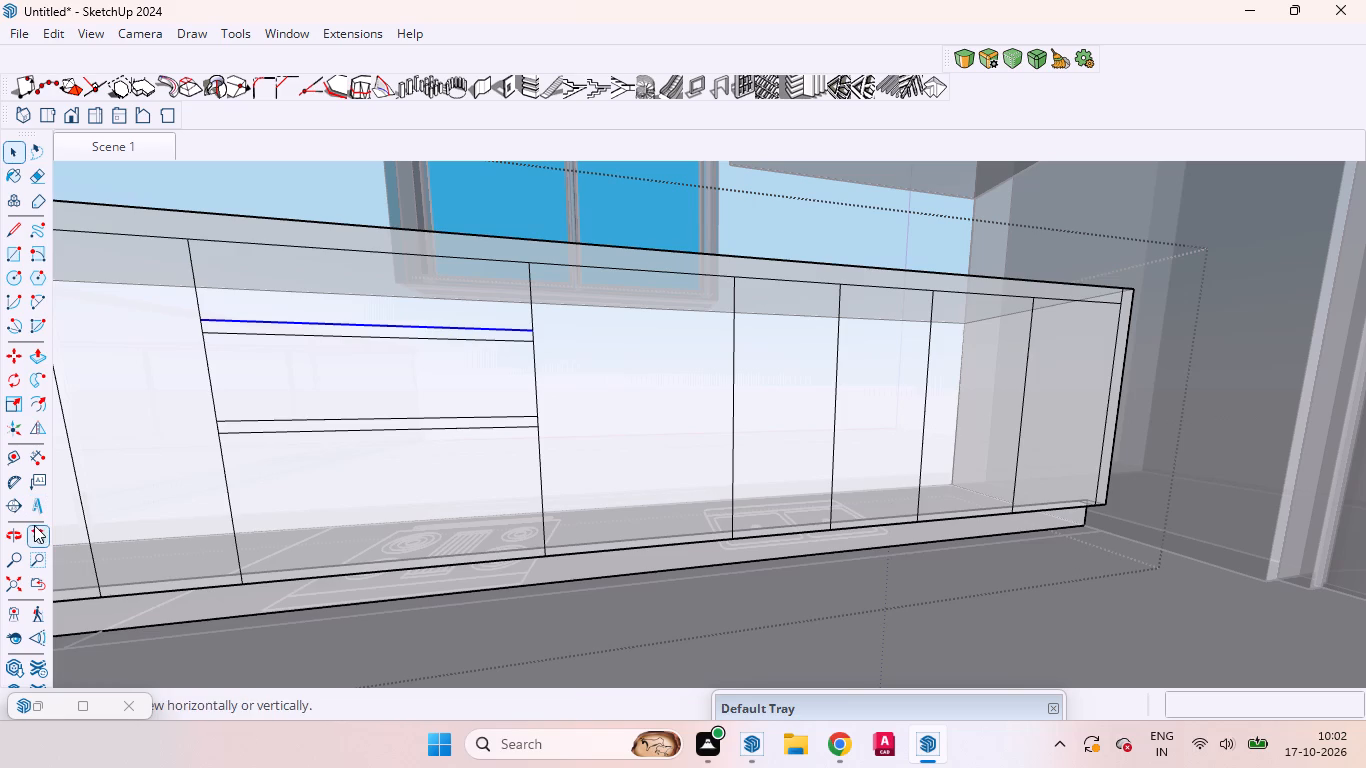
drag(447, 390, 484, 382)
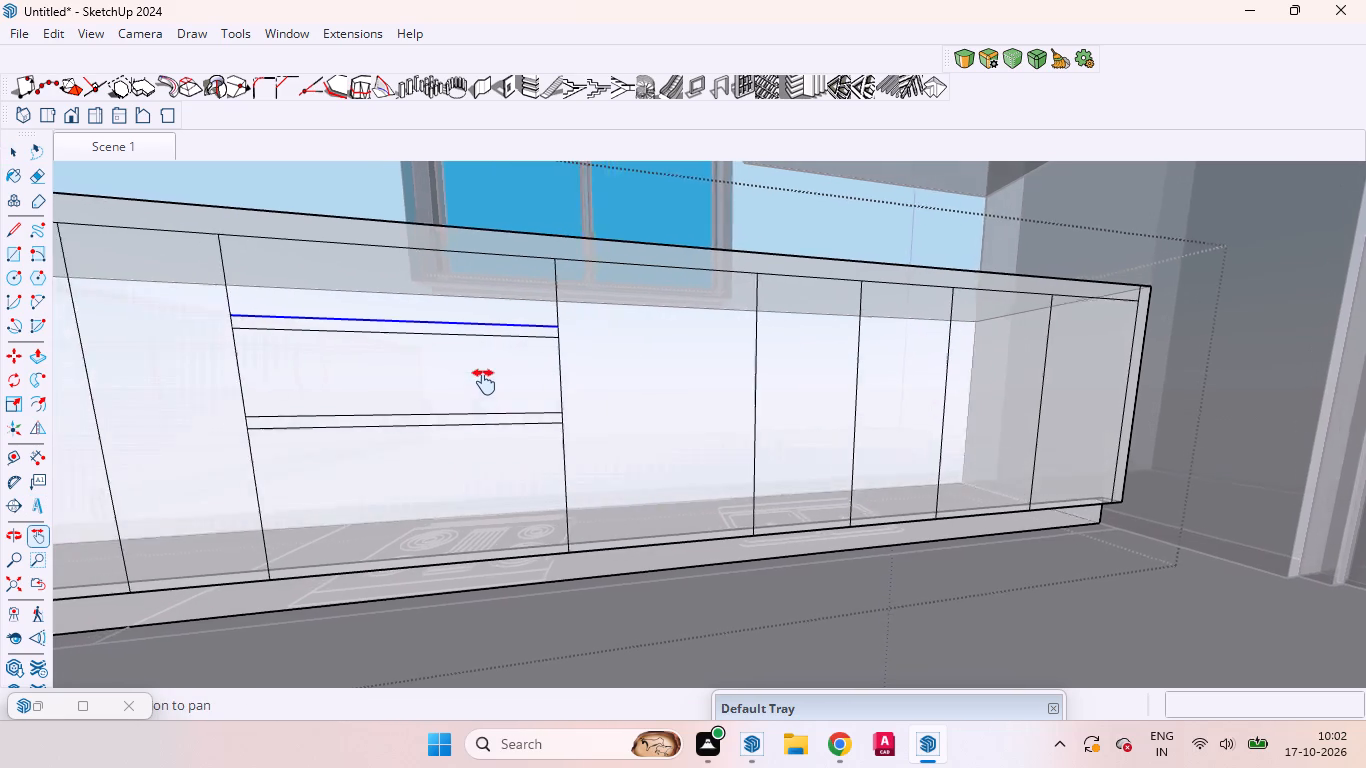
drag(484, 382, 706, 361)
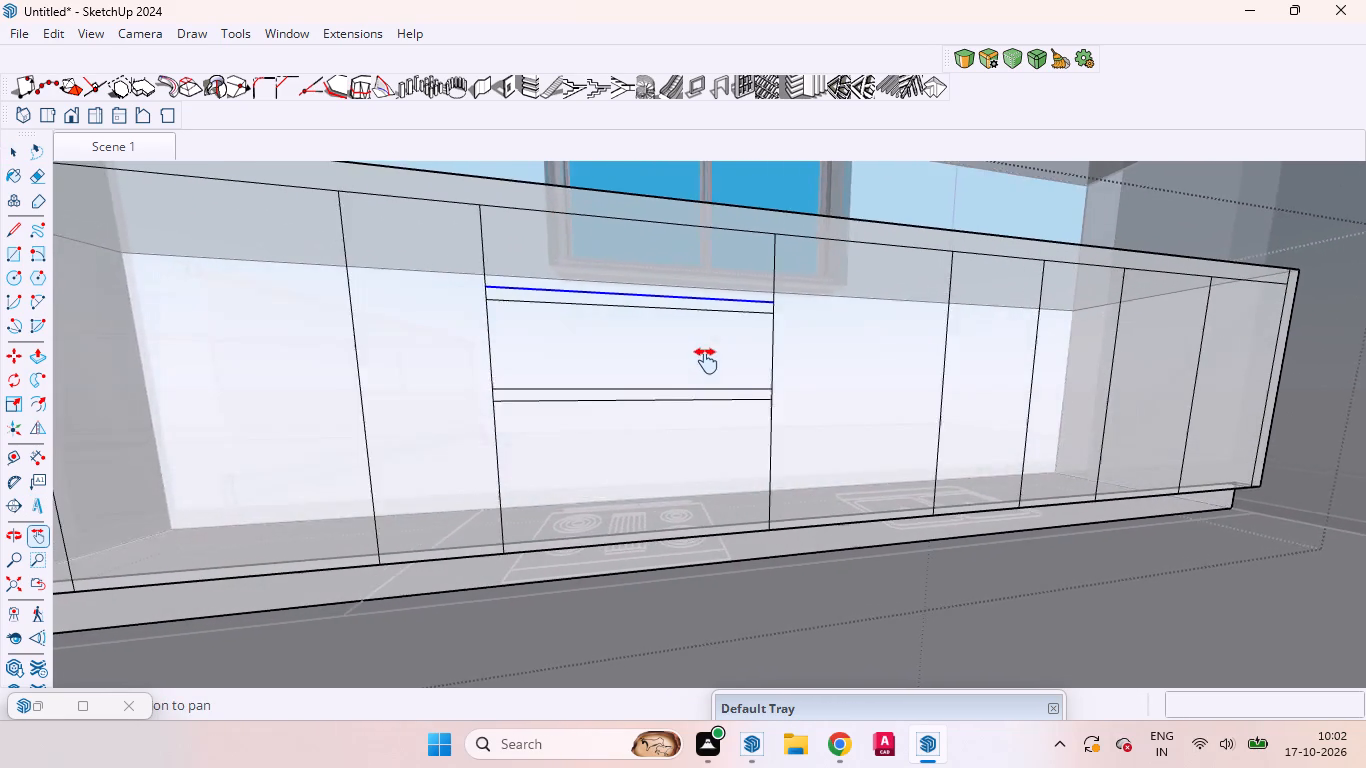
drag(706, 361, 665, 382)
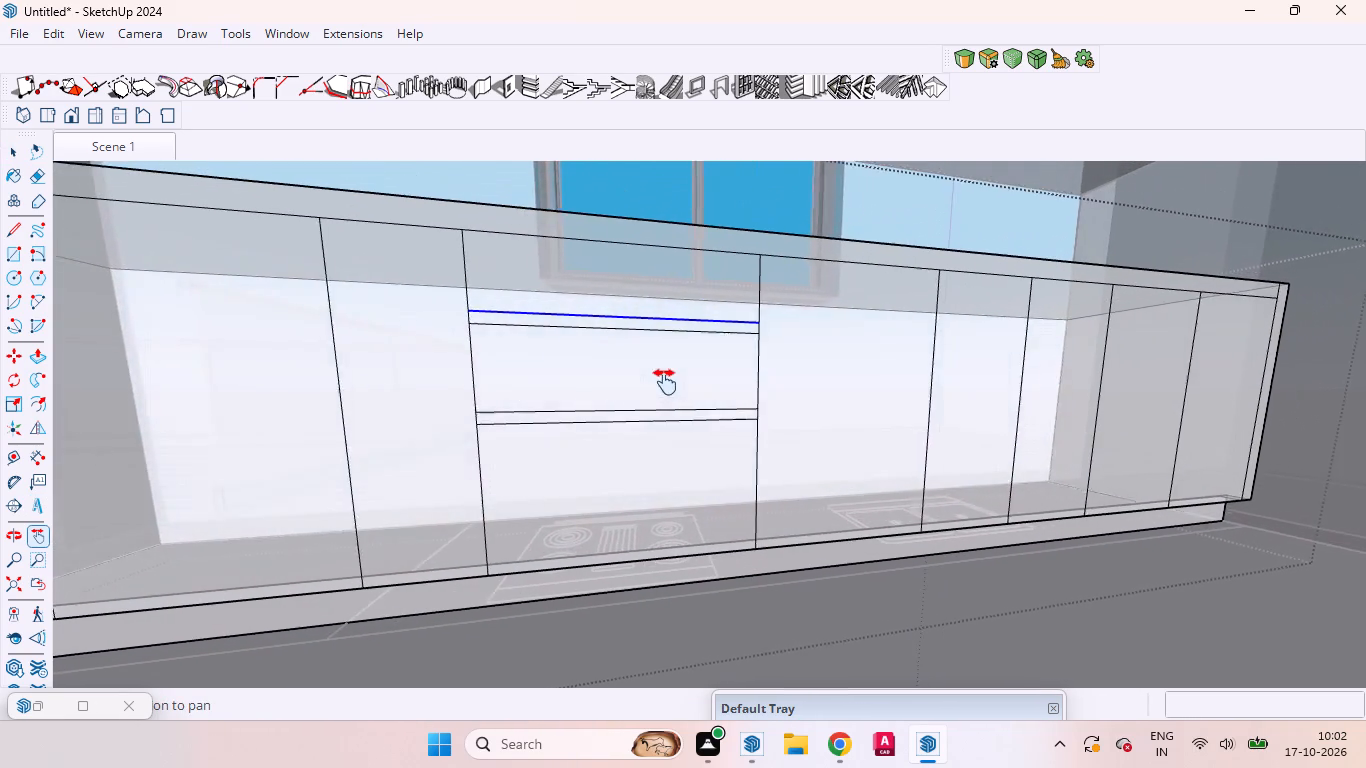
drag(665, 382, 769, 373)
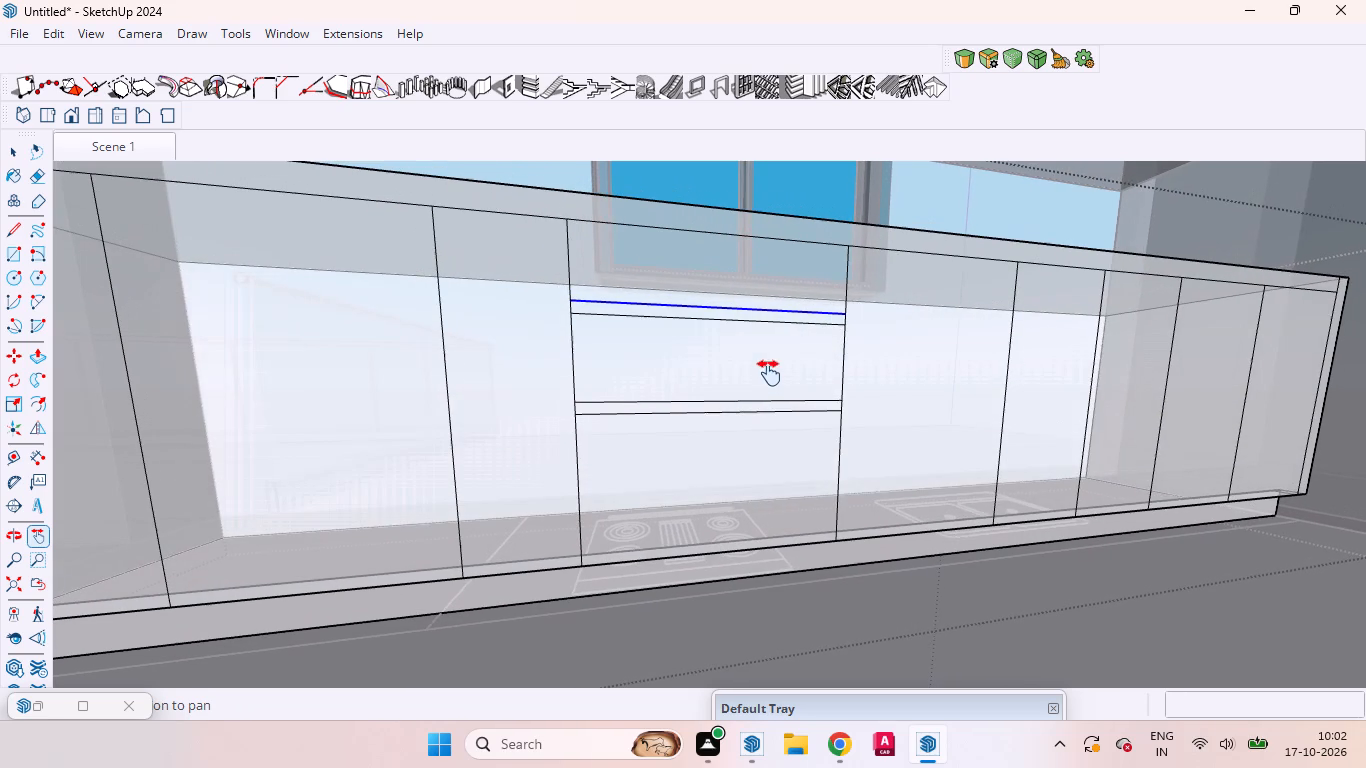
drag(795, 363, 658, 399)
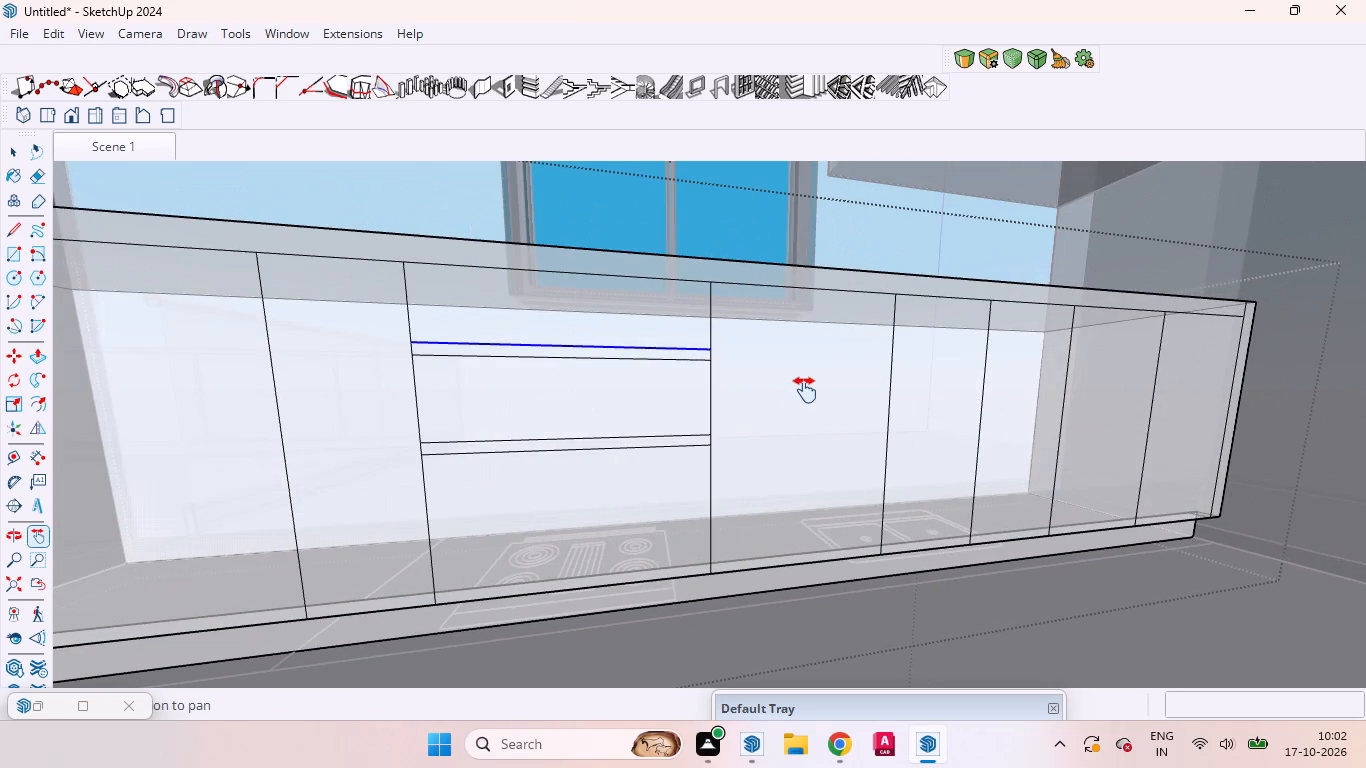
key(space)
key(l)
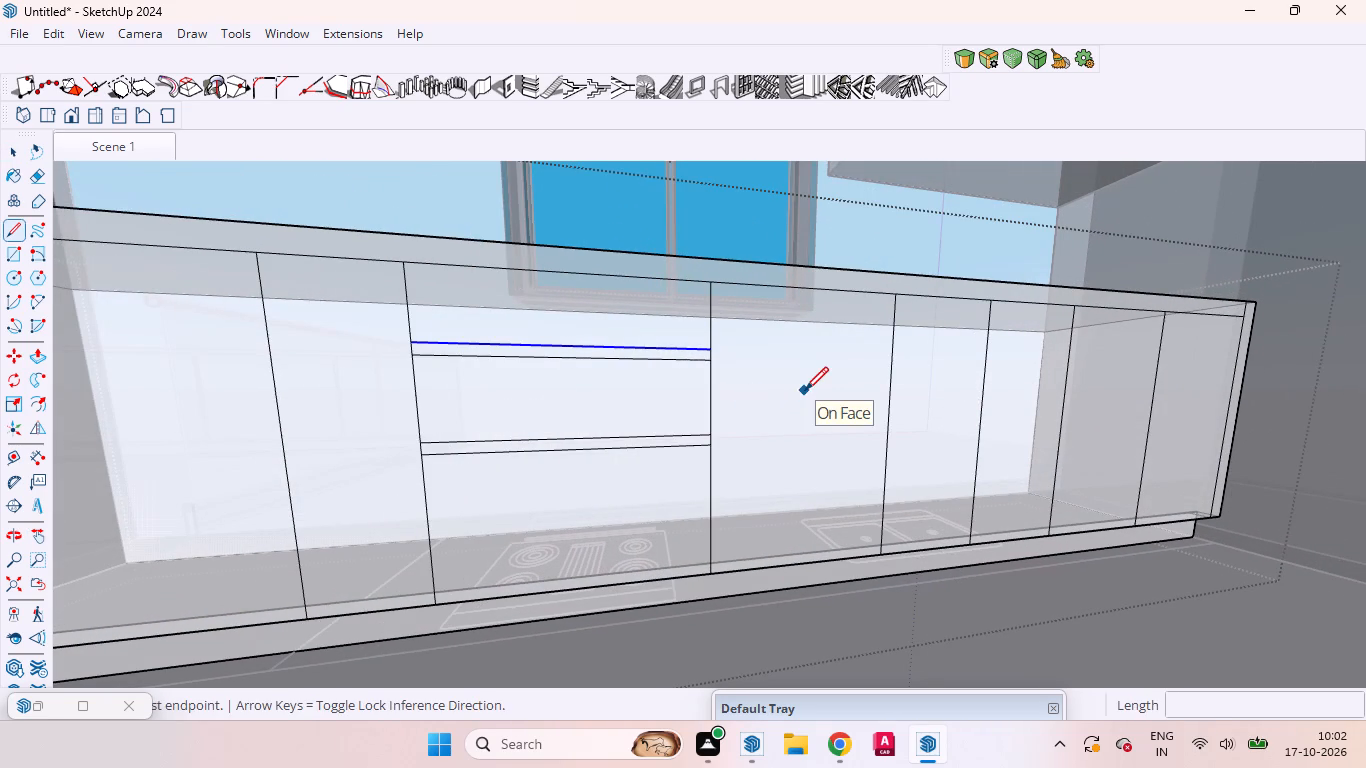
click(716, 362)
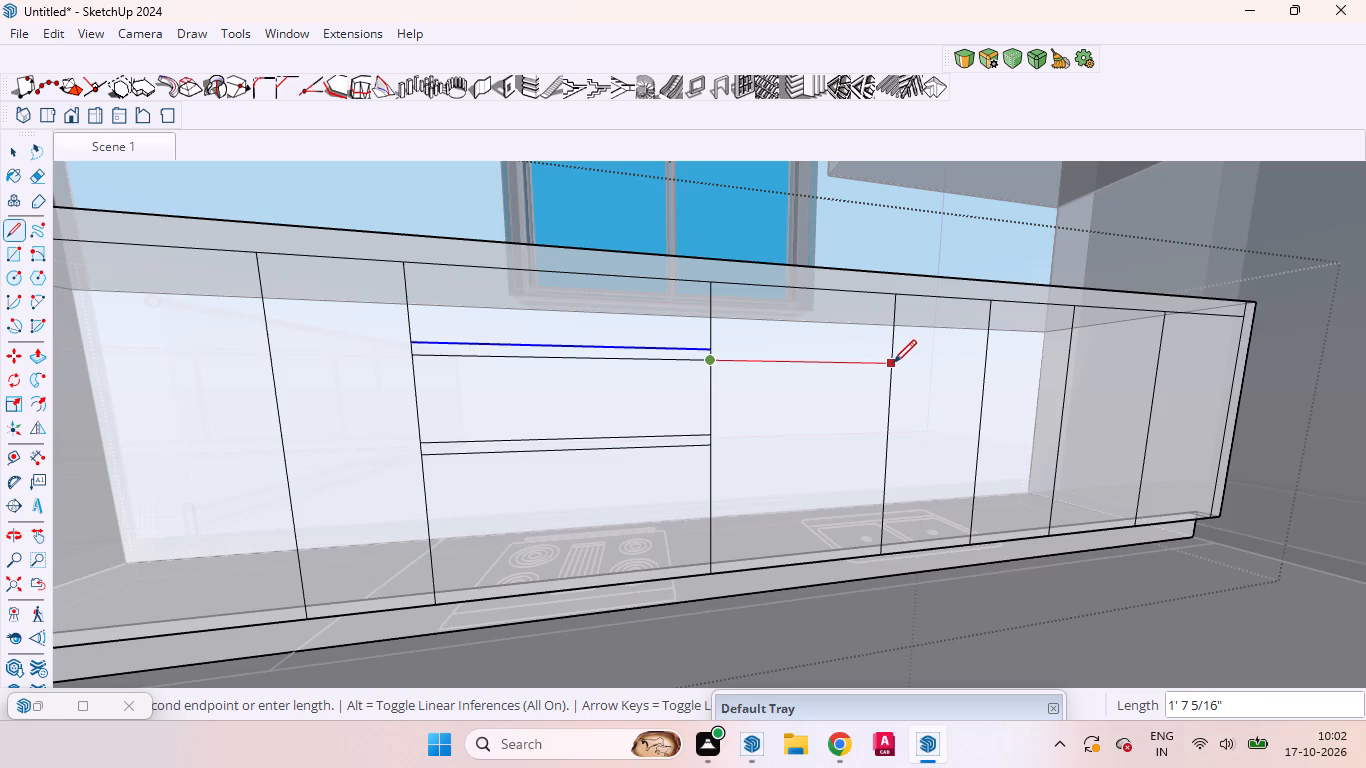
click(893, 364)
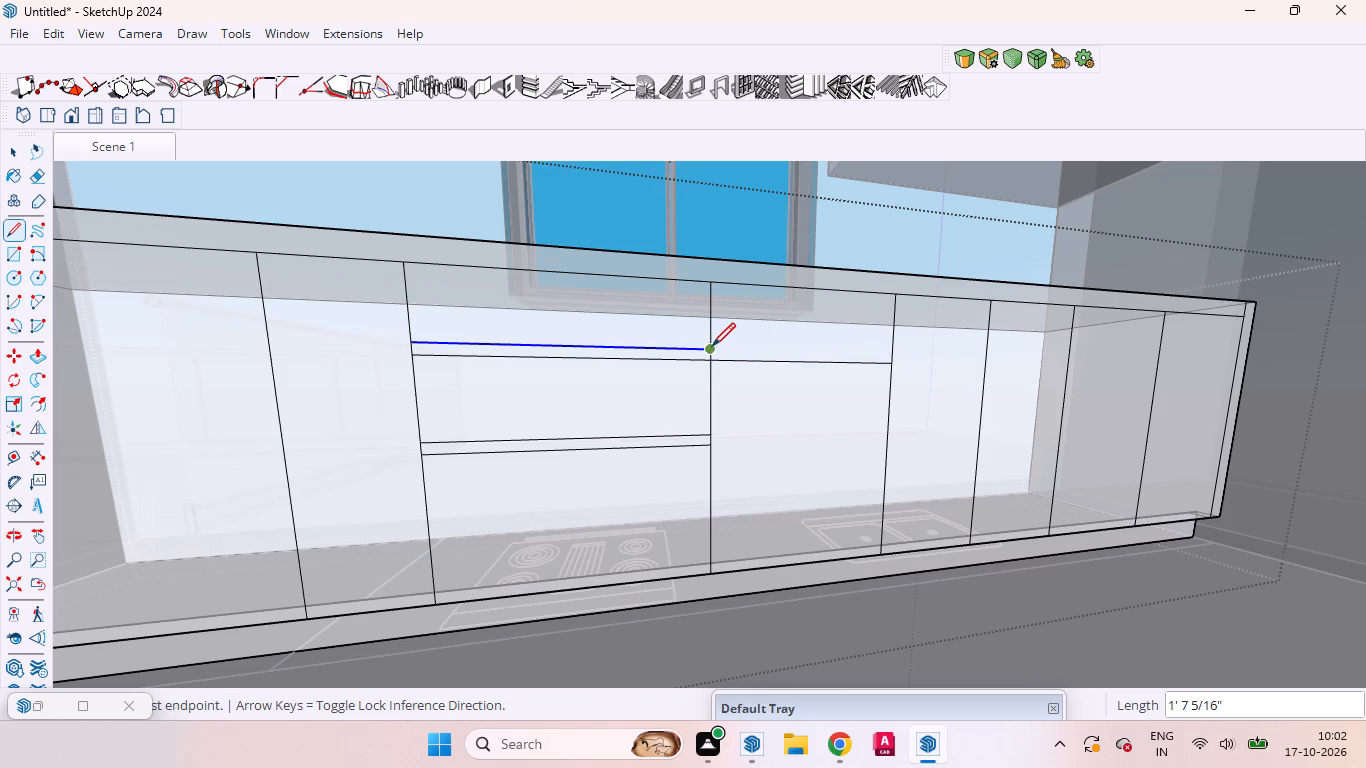
click(713, 346)
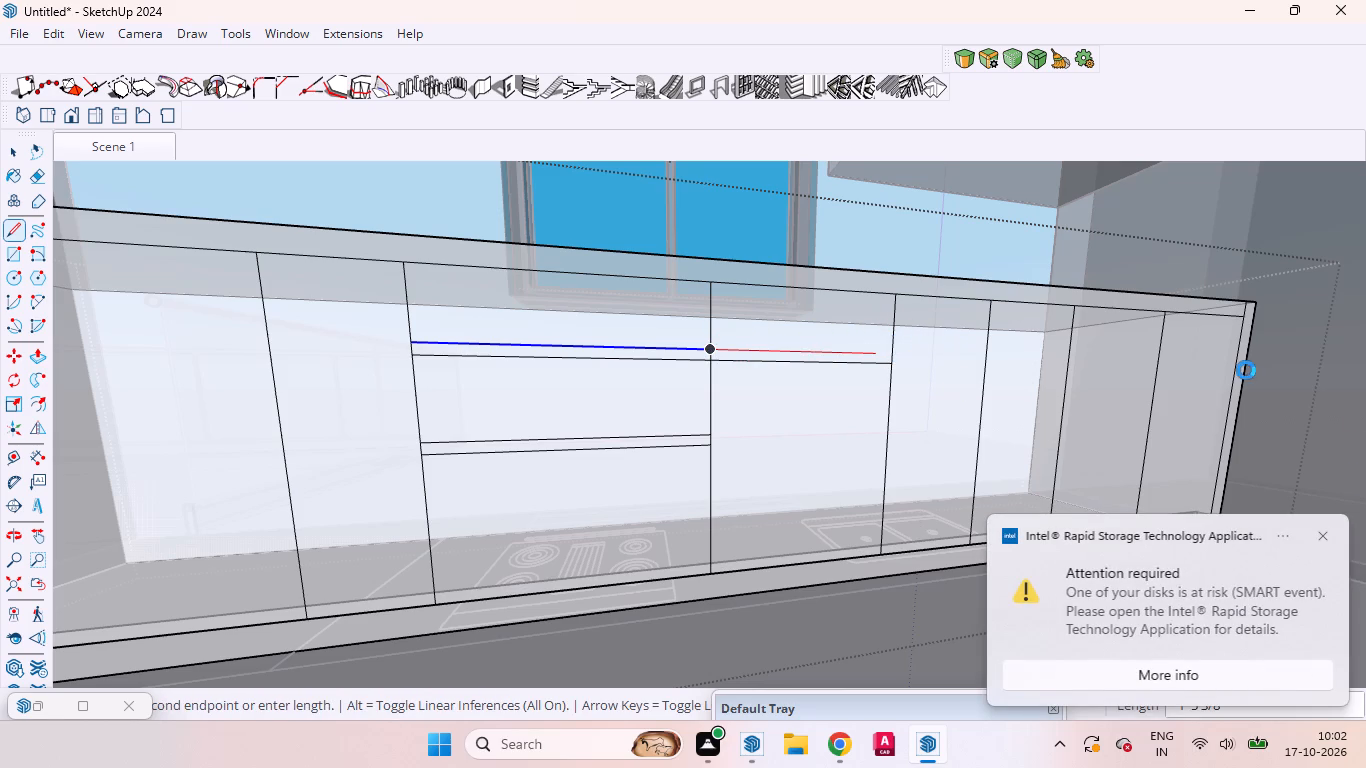
click(1326, 535)
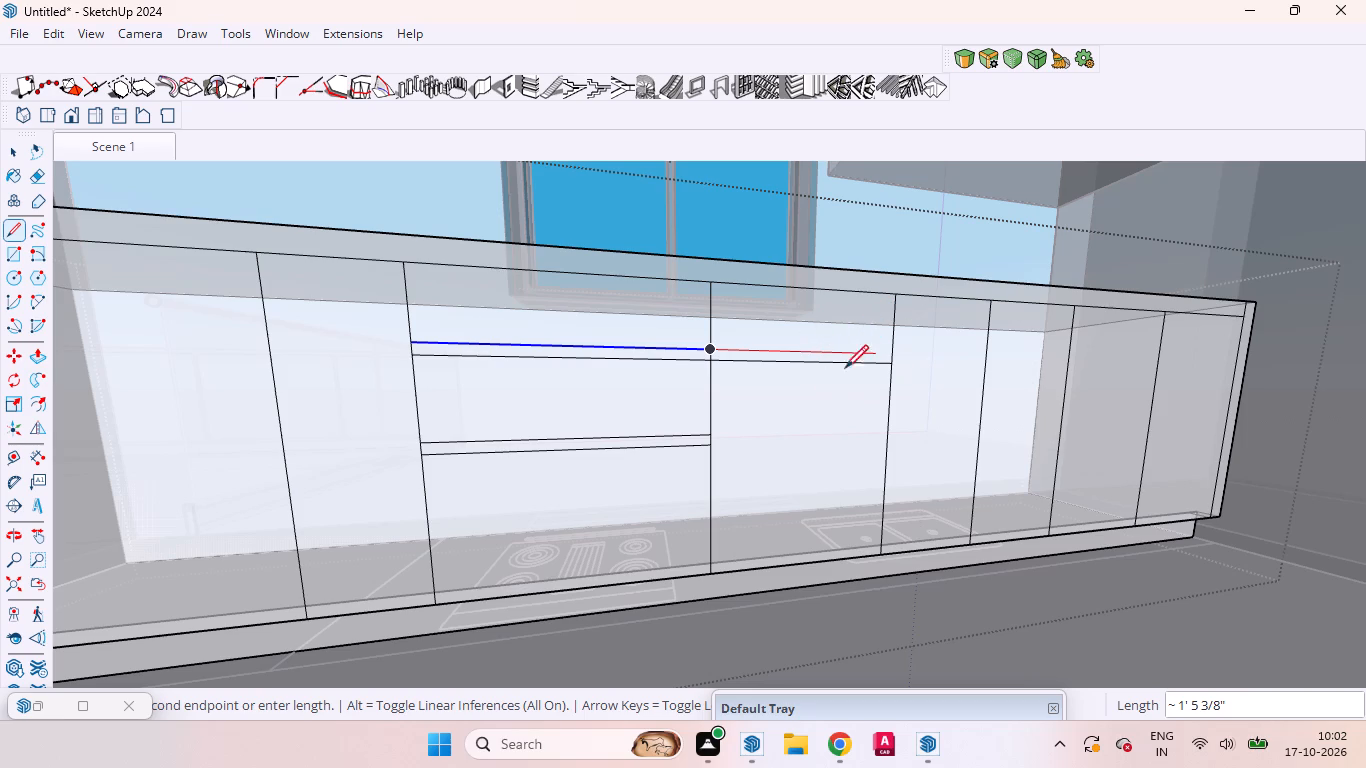
click(894, 348)
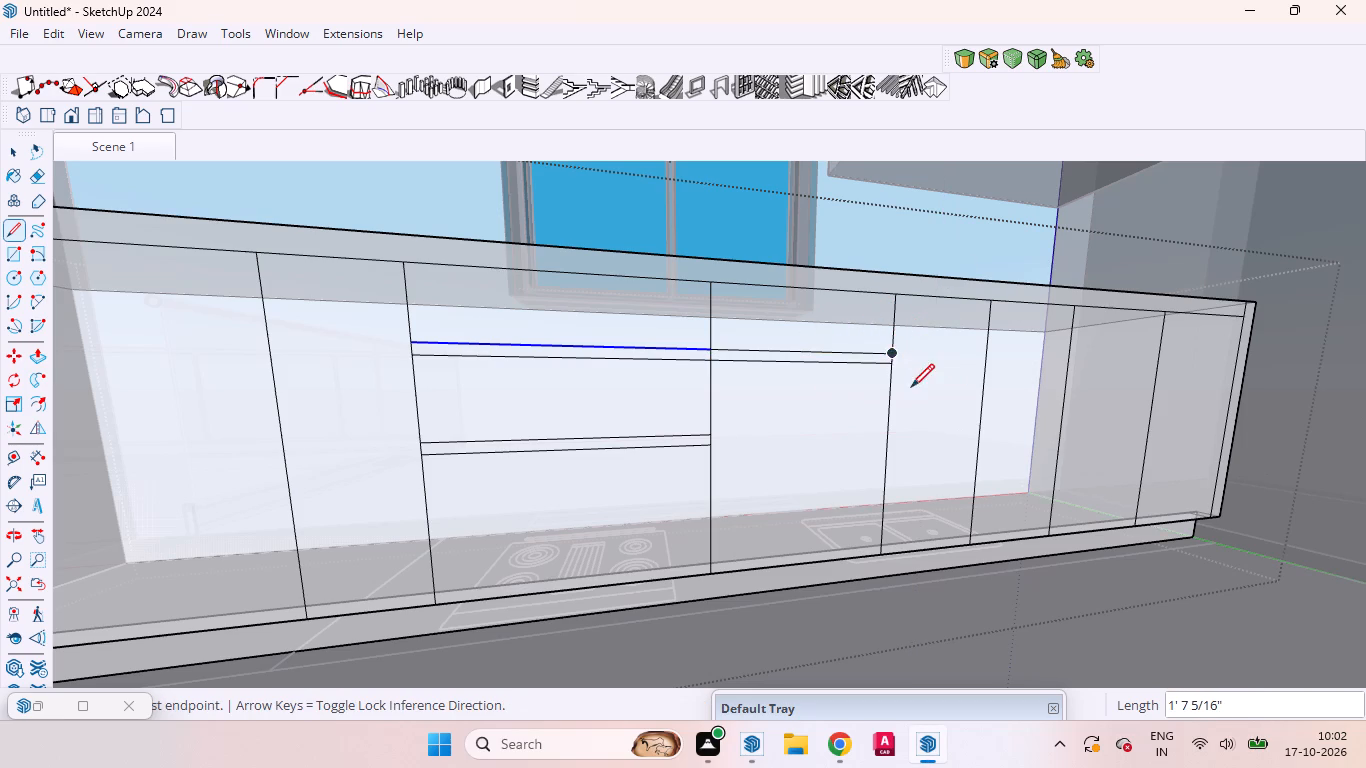
Extend the stove panel's lower pair of horizontal lines 1'7 5/16" across the adjacent right panel.
drag(711, 435, 723, 433)
click(889, 426)
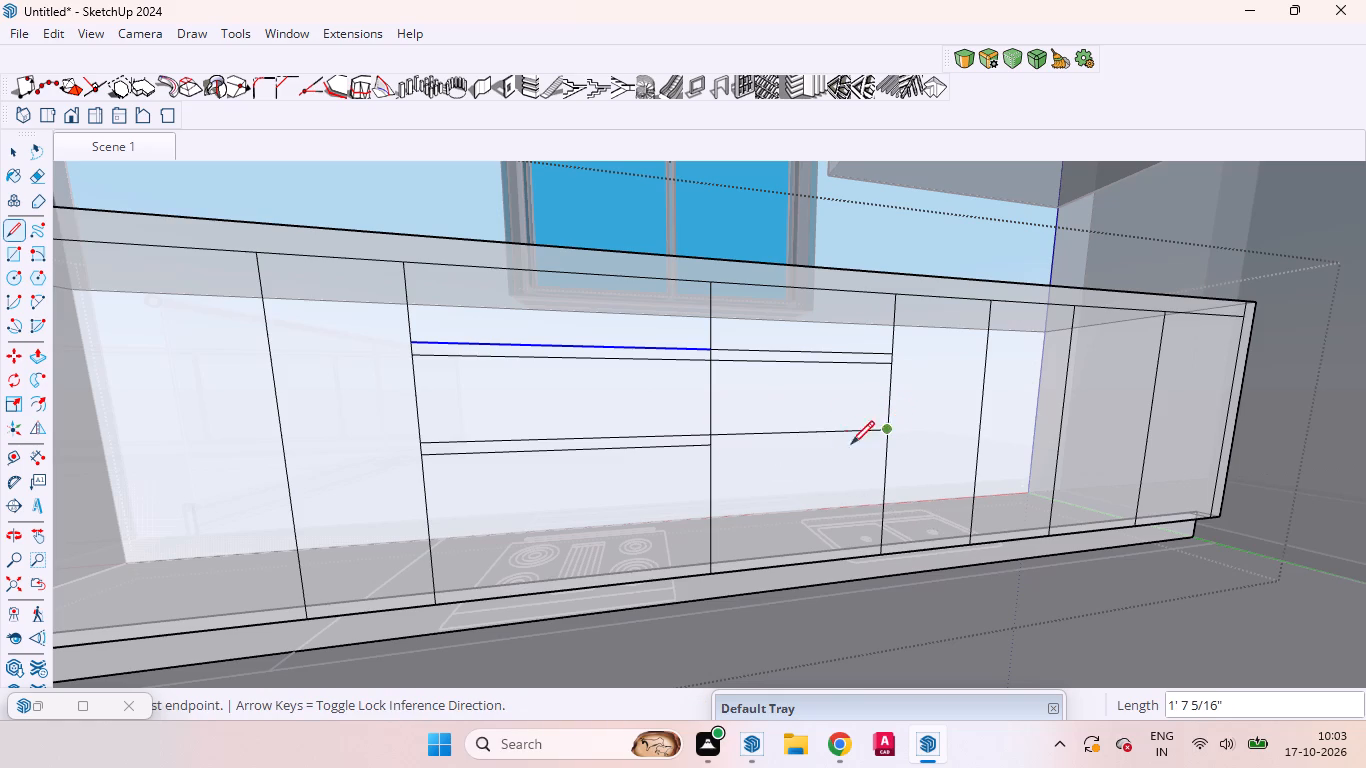
click(710, 444)
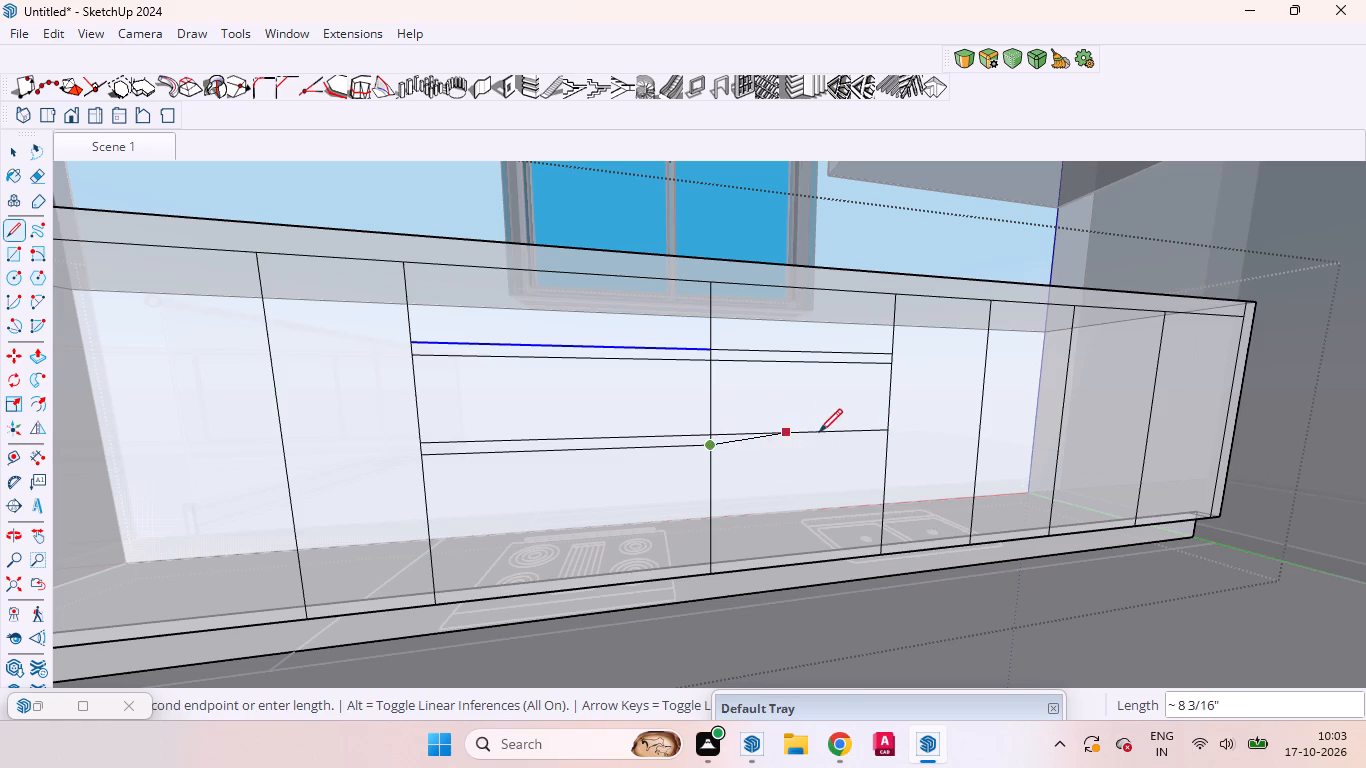
click(891, 447)
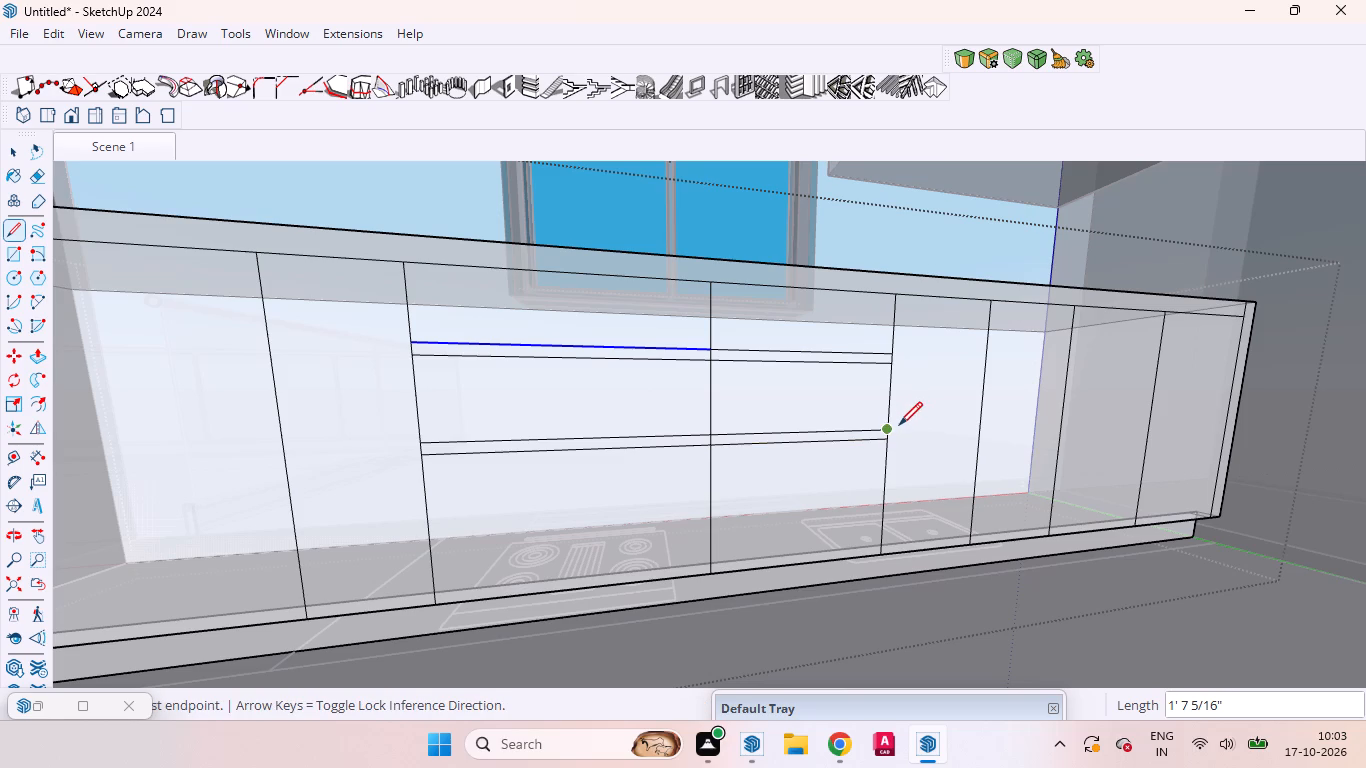
key(space)
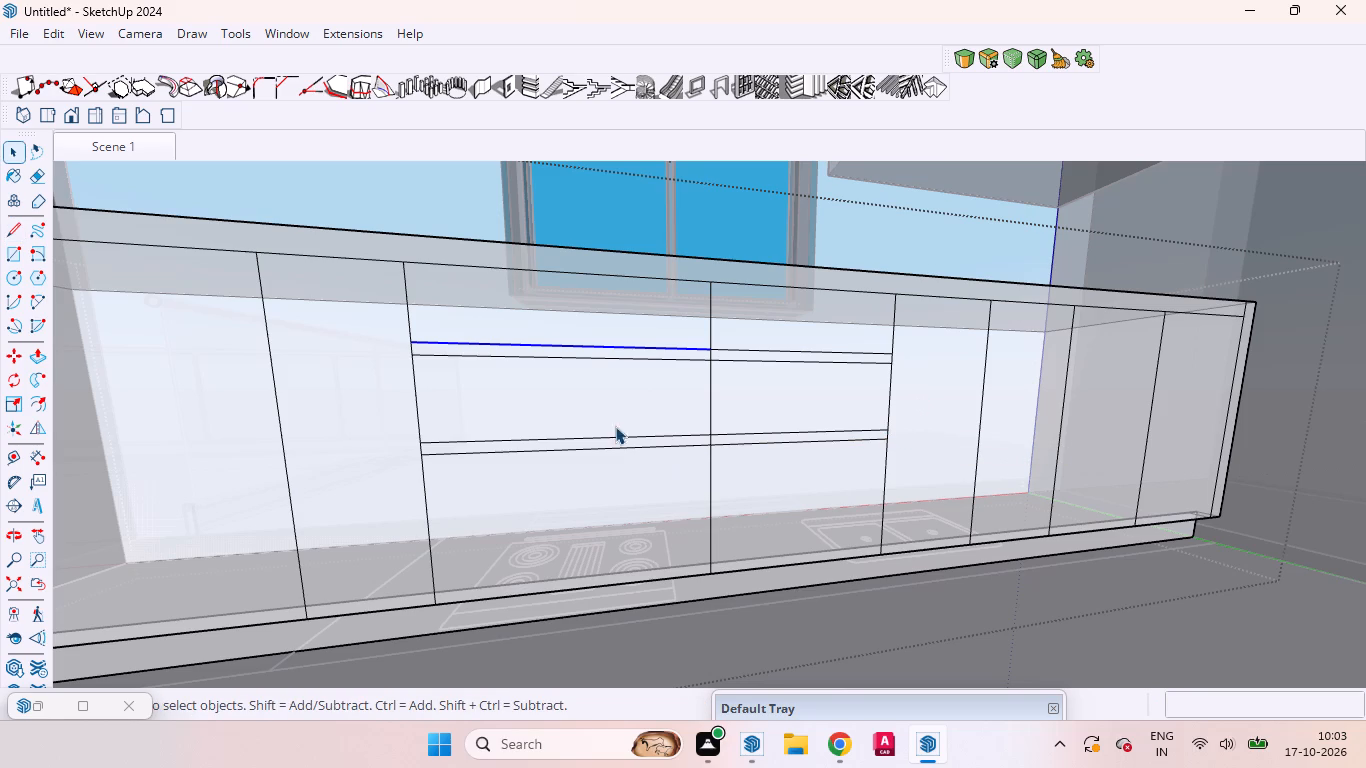
Draw two 1'6" horizontal lines across the wide panel left of the stove-side narrow panel, at mid-height and halfway up its upper half.
click(33, 533)
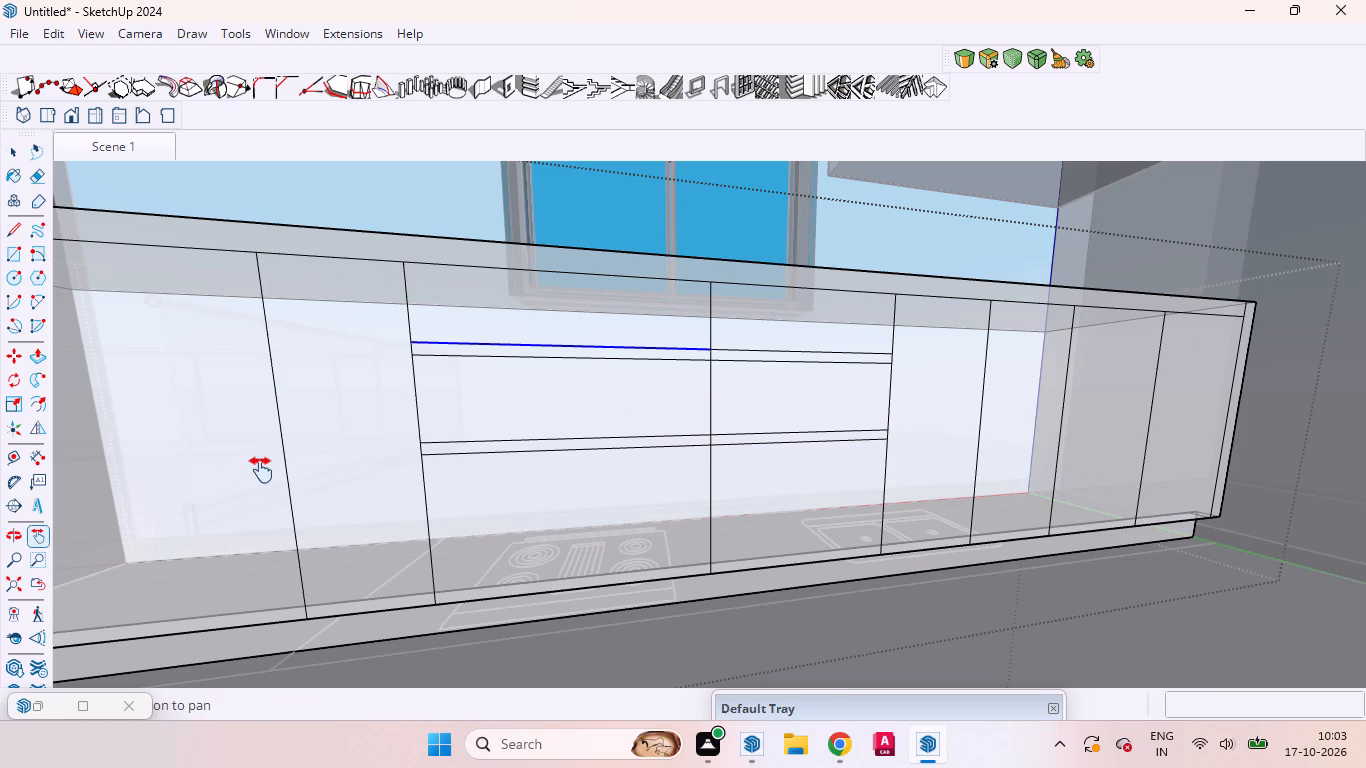
drag(251, 460, 515, 432)
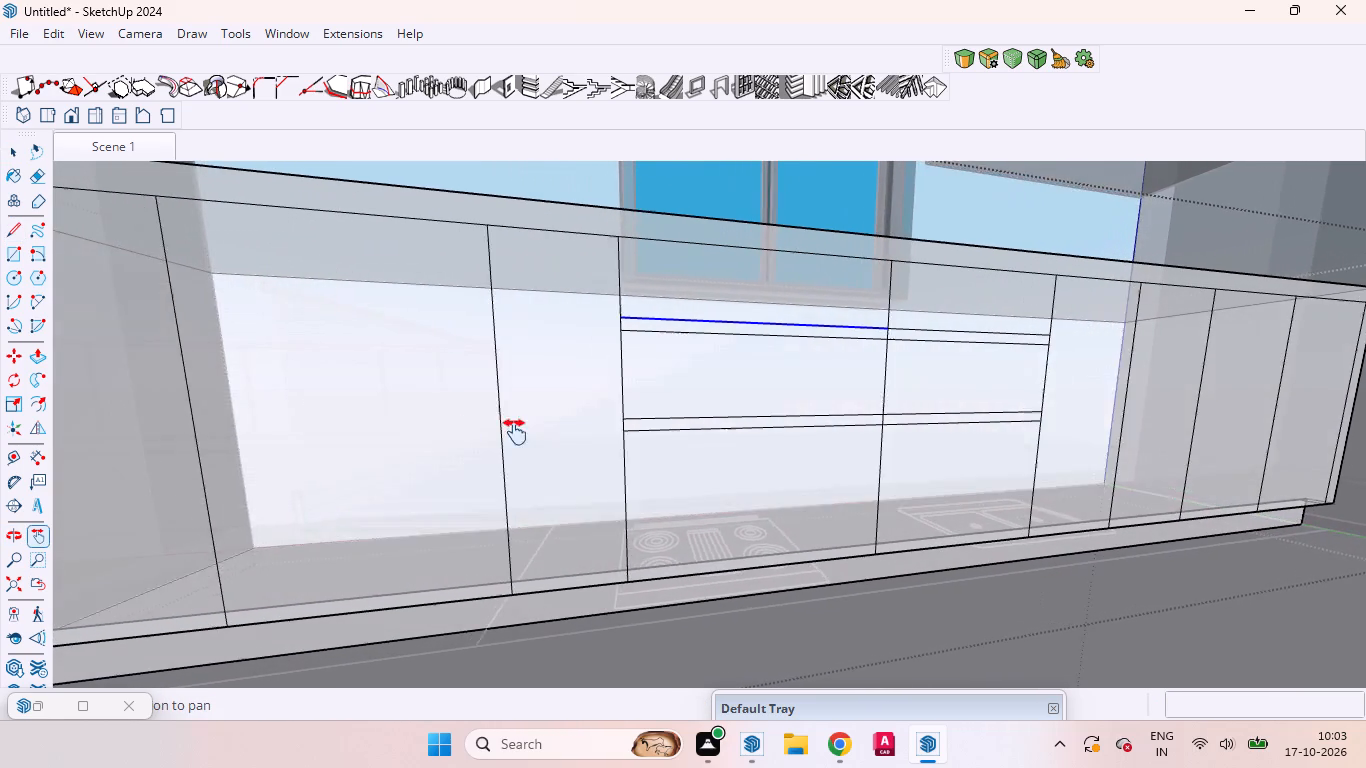
drag(515, 432, 447, 446)
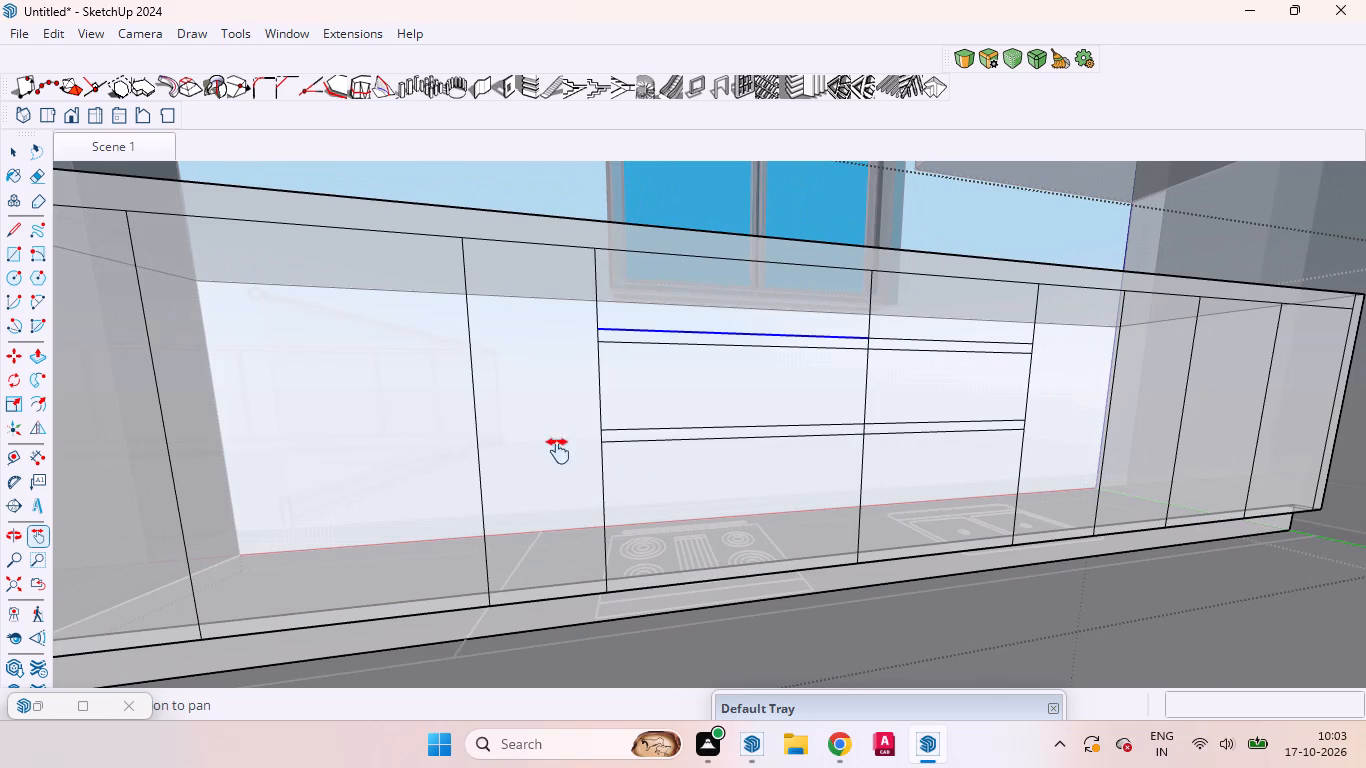
key(space)
text(l)
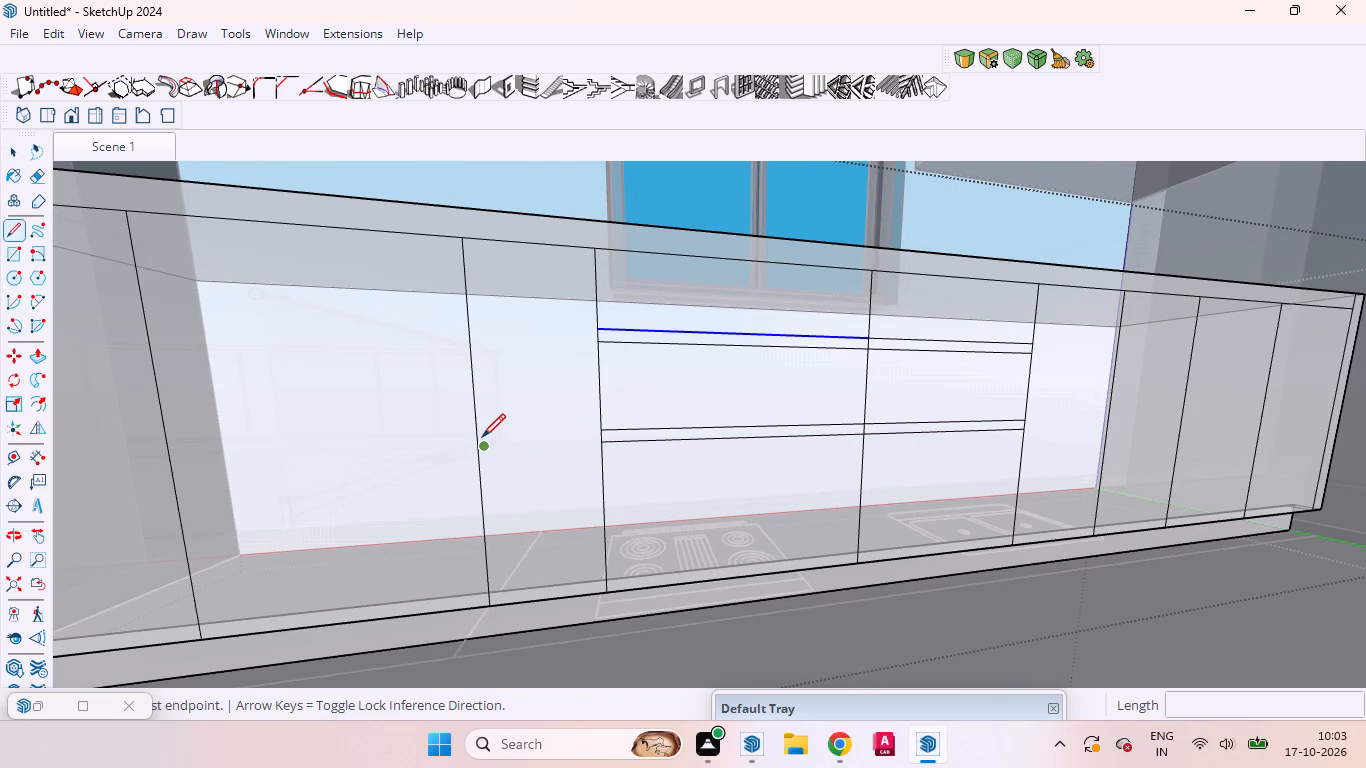
click(165, 442)
click(476, 429)
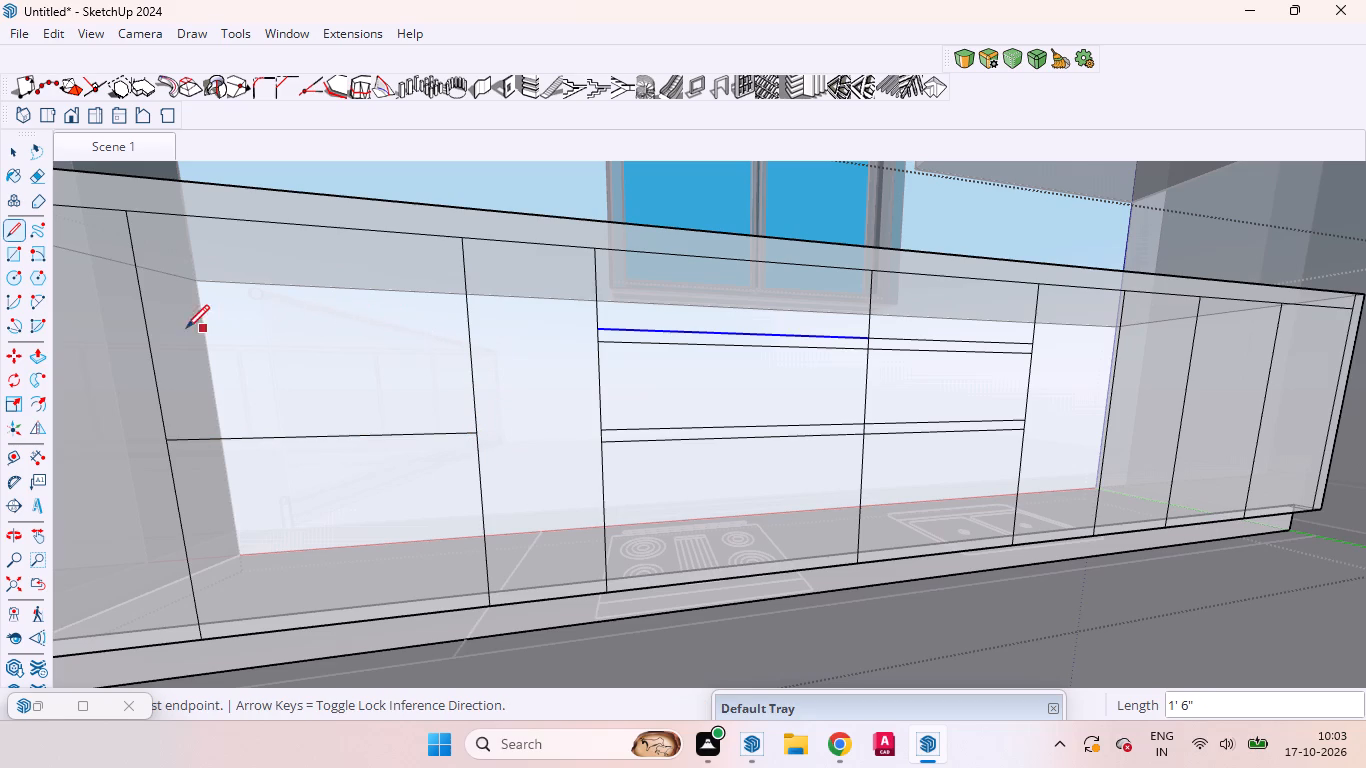
click(146, 335)
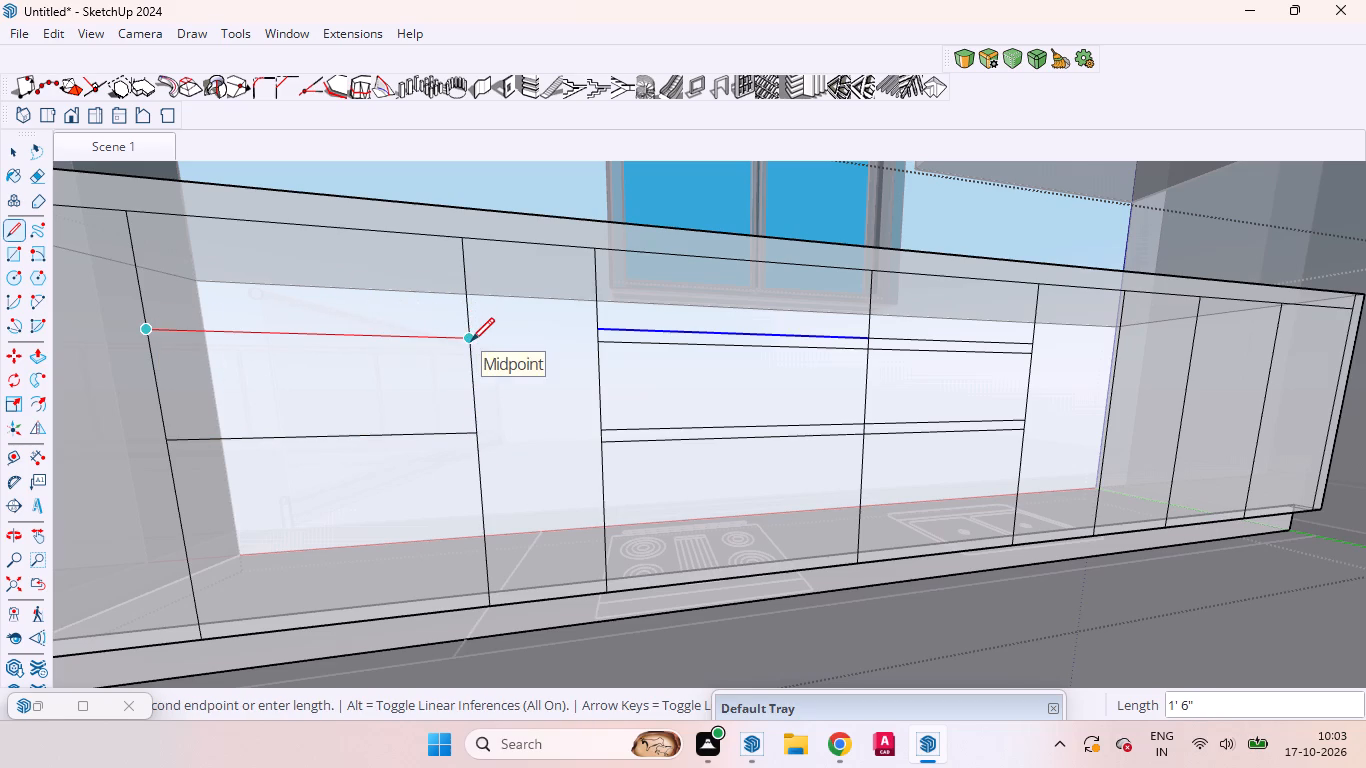
click(471, 341)
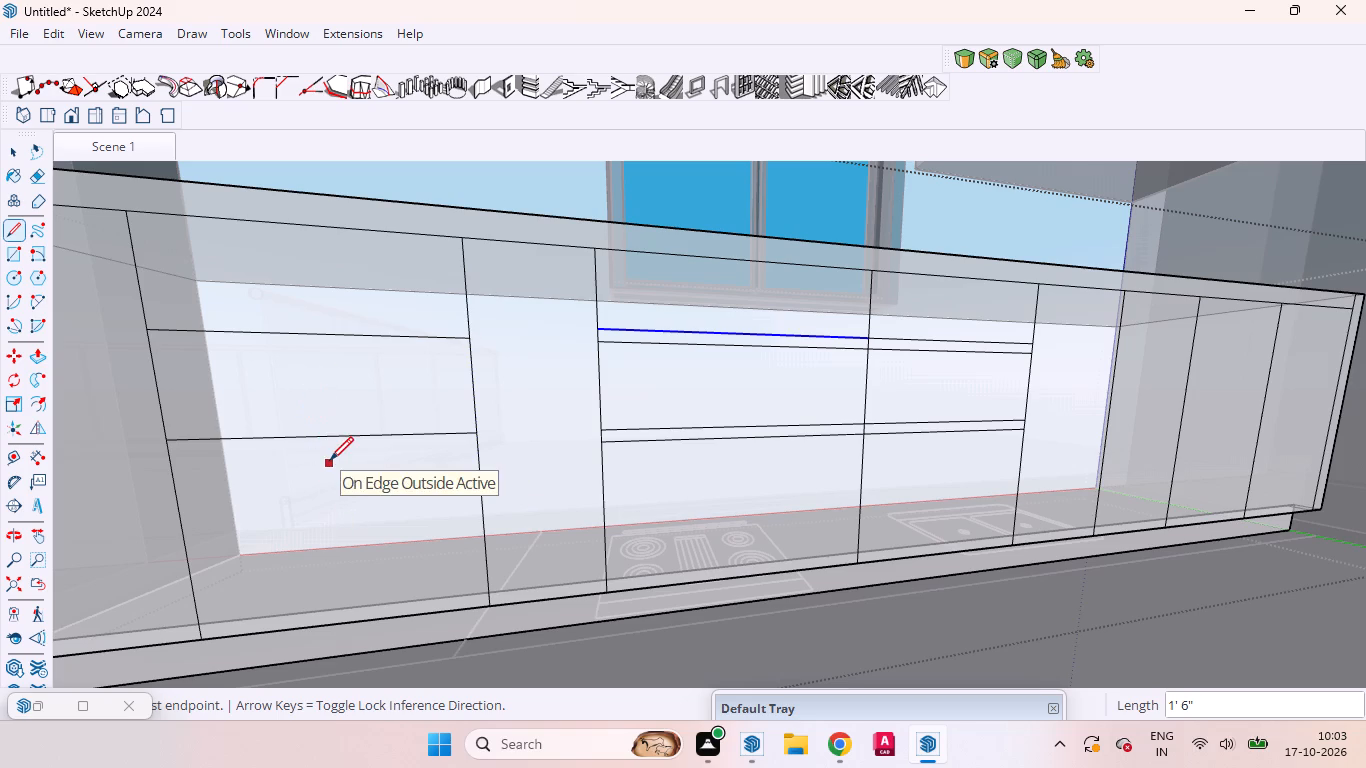
key(space)
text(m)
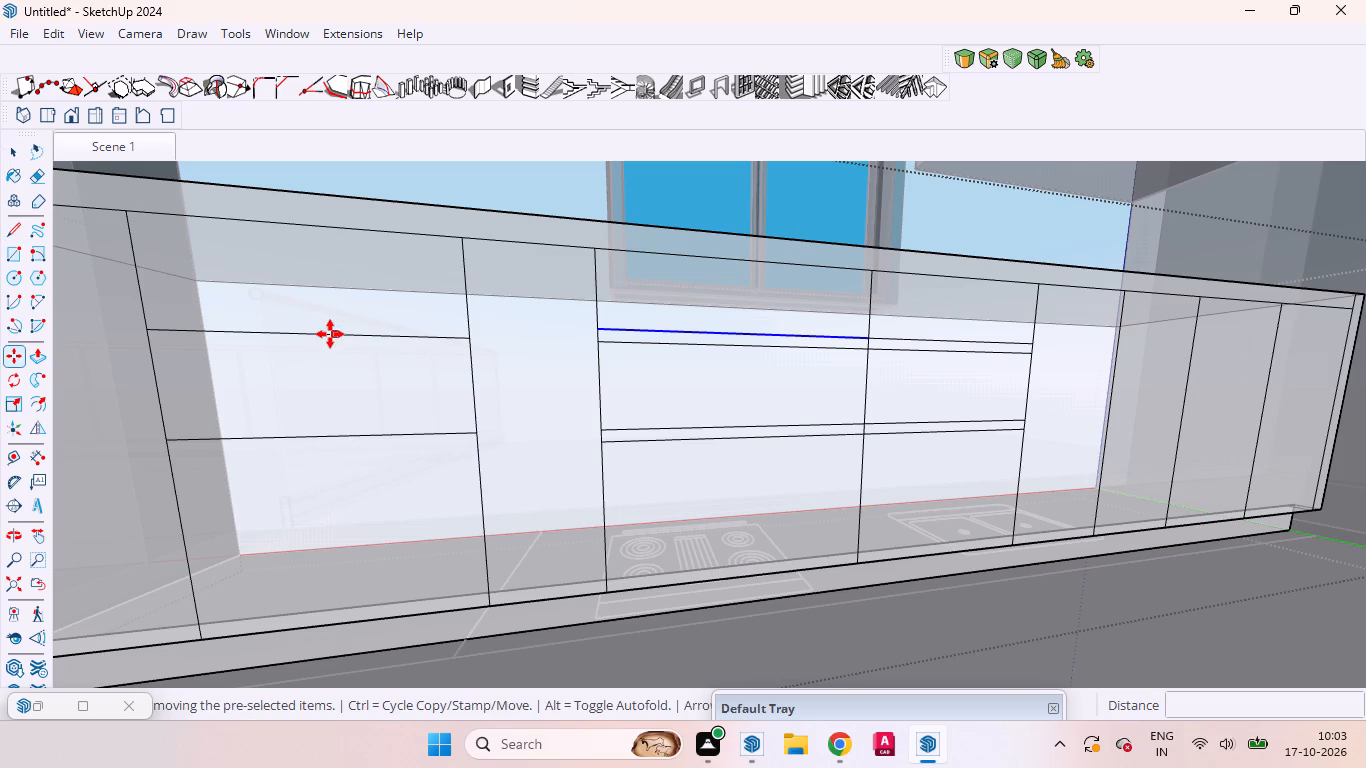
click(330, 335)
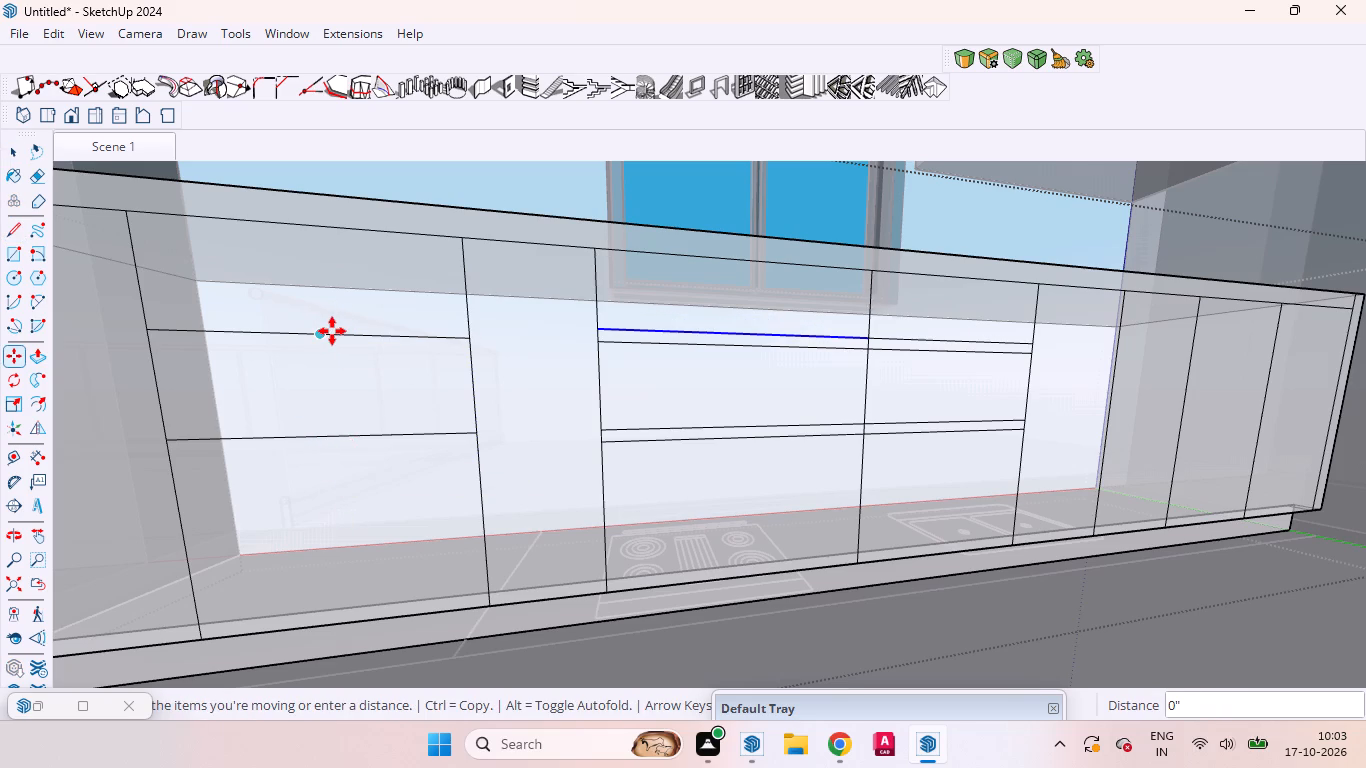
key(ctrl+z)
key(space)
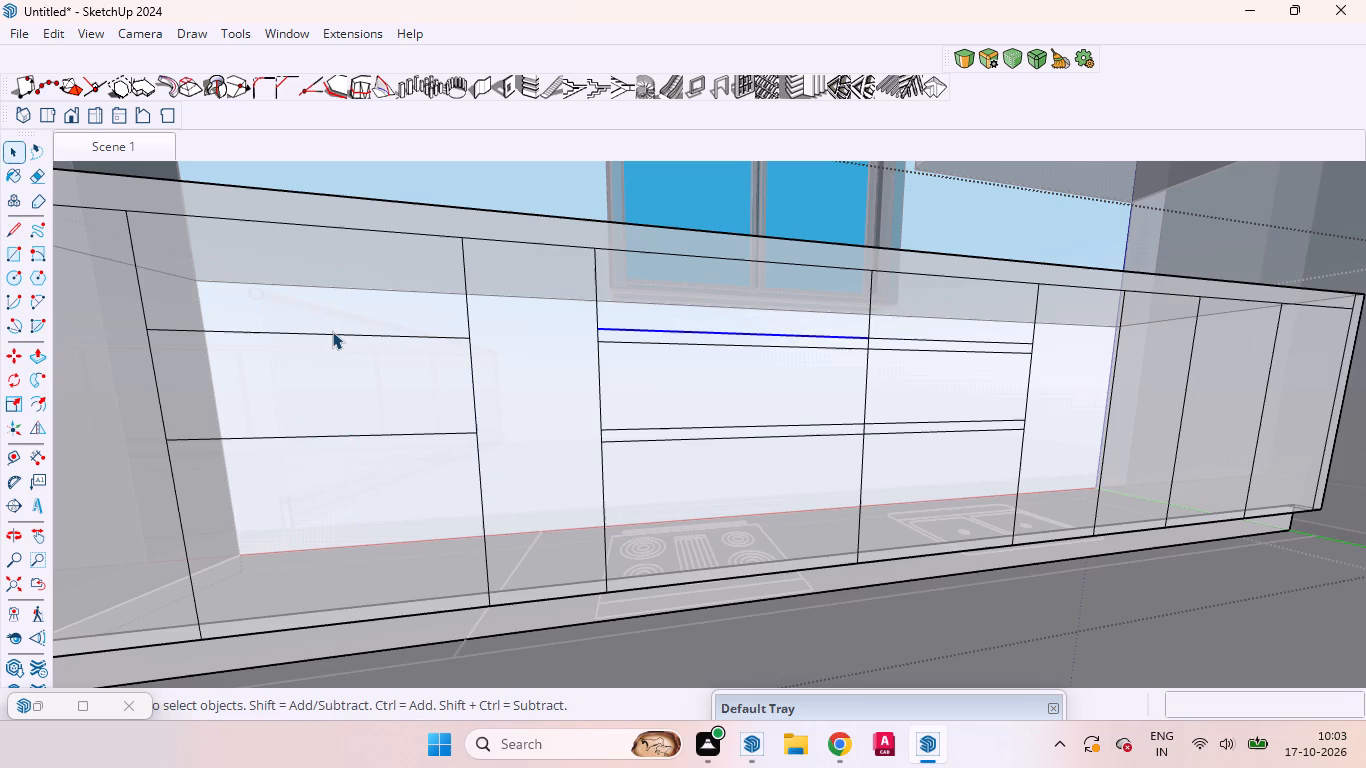
Copy the wide left panel's upper horizontal line 25 mm upward along the blue axis.
click(330, 335)
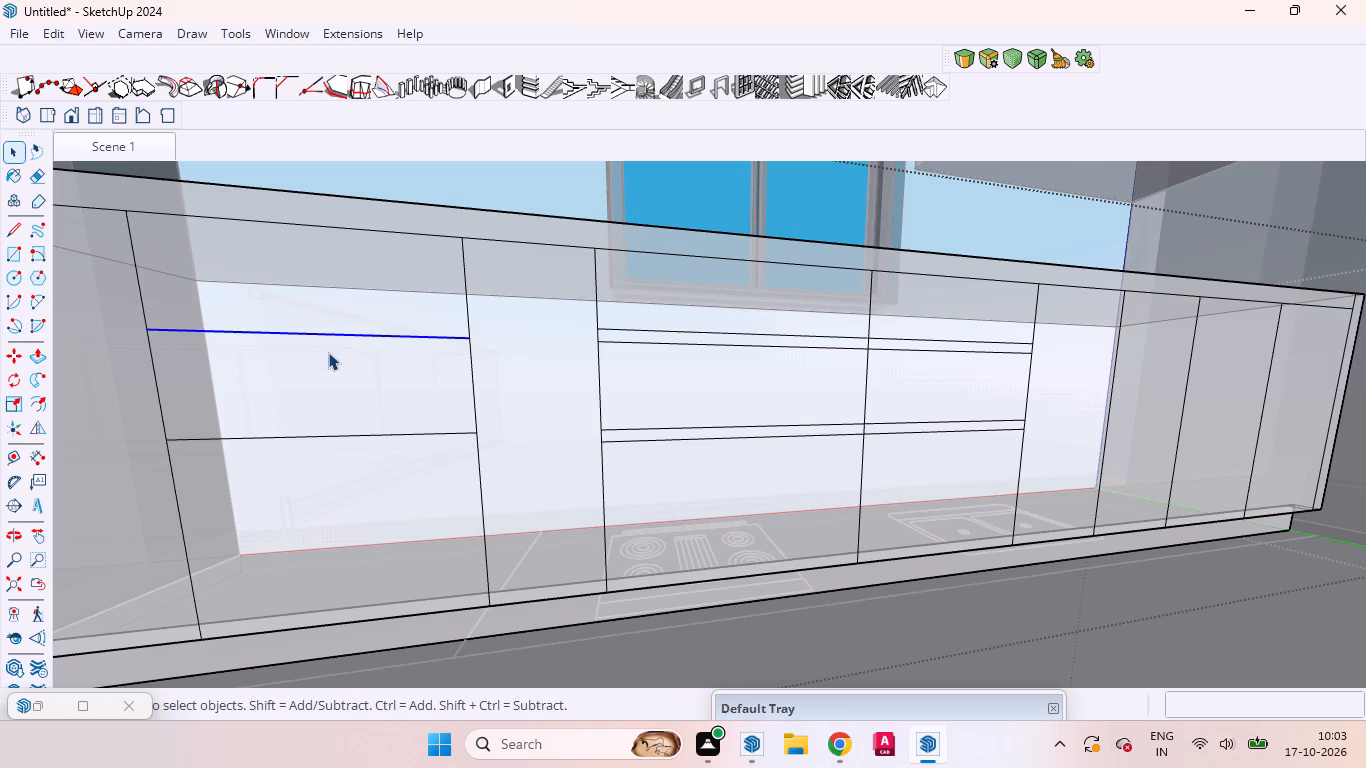
key(m)
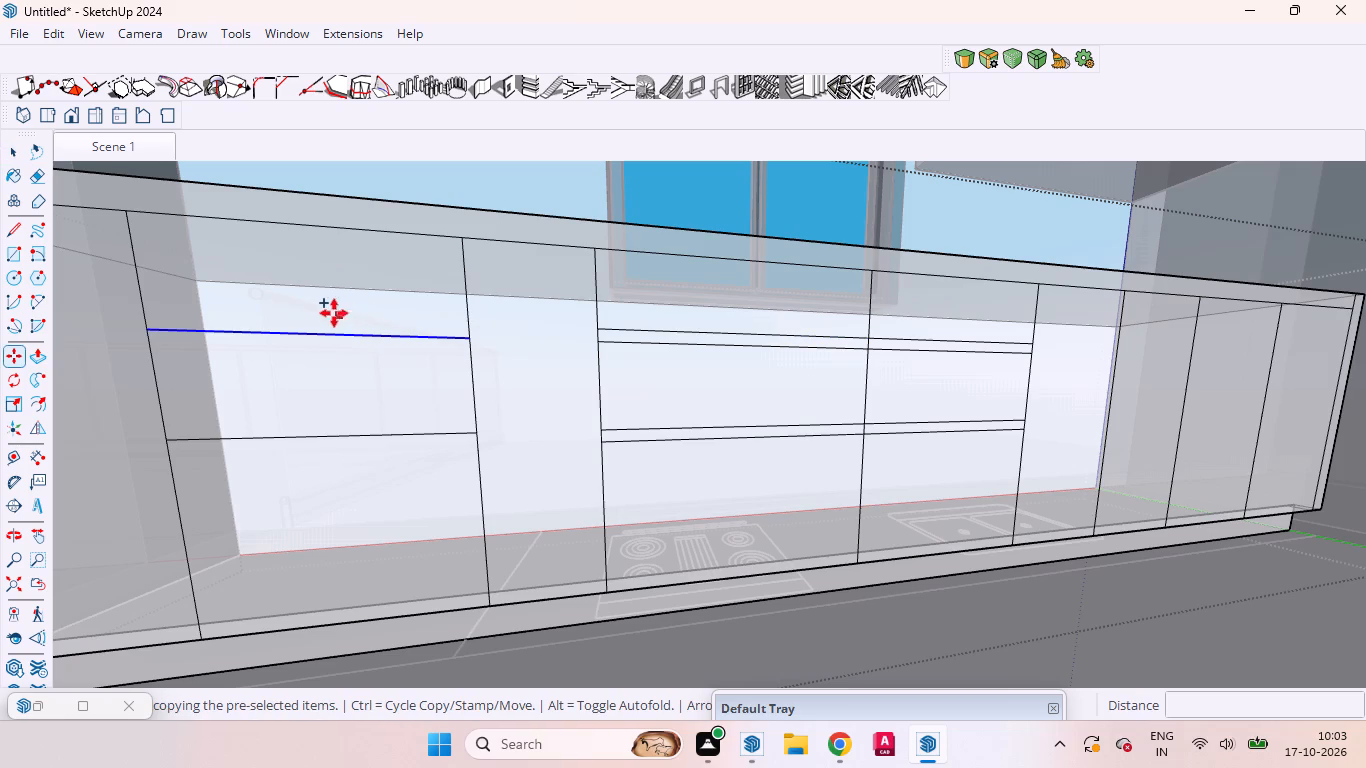
click(327, 334)
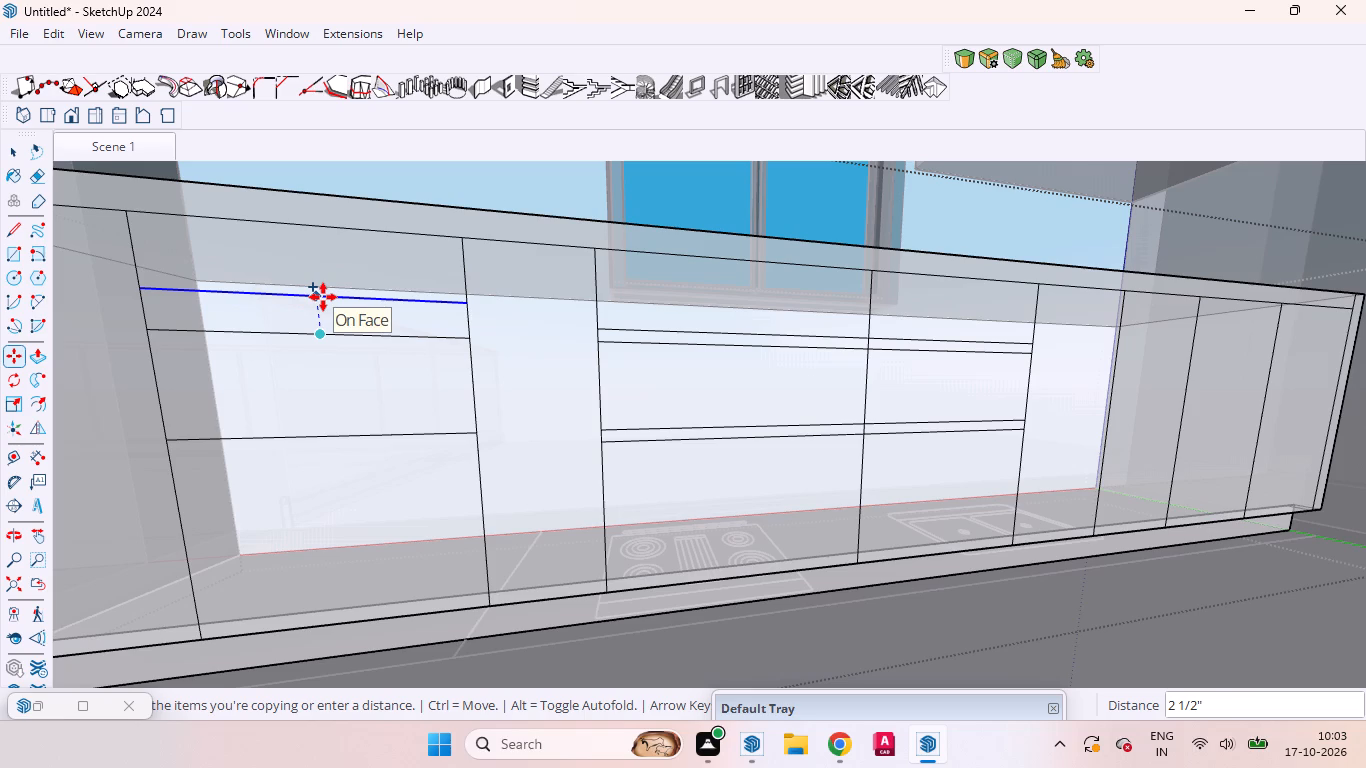
key(Up)
text(25)
text(mm)
key(Return)
key(space)
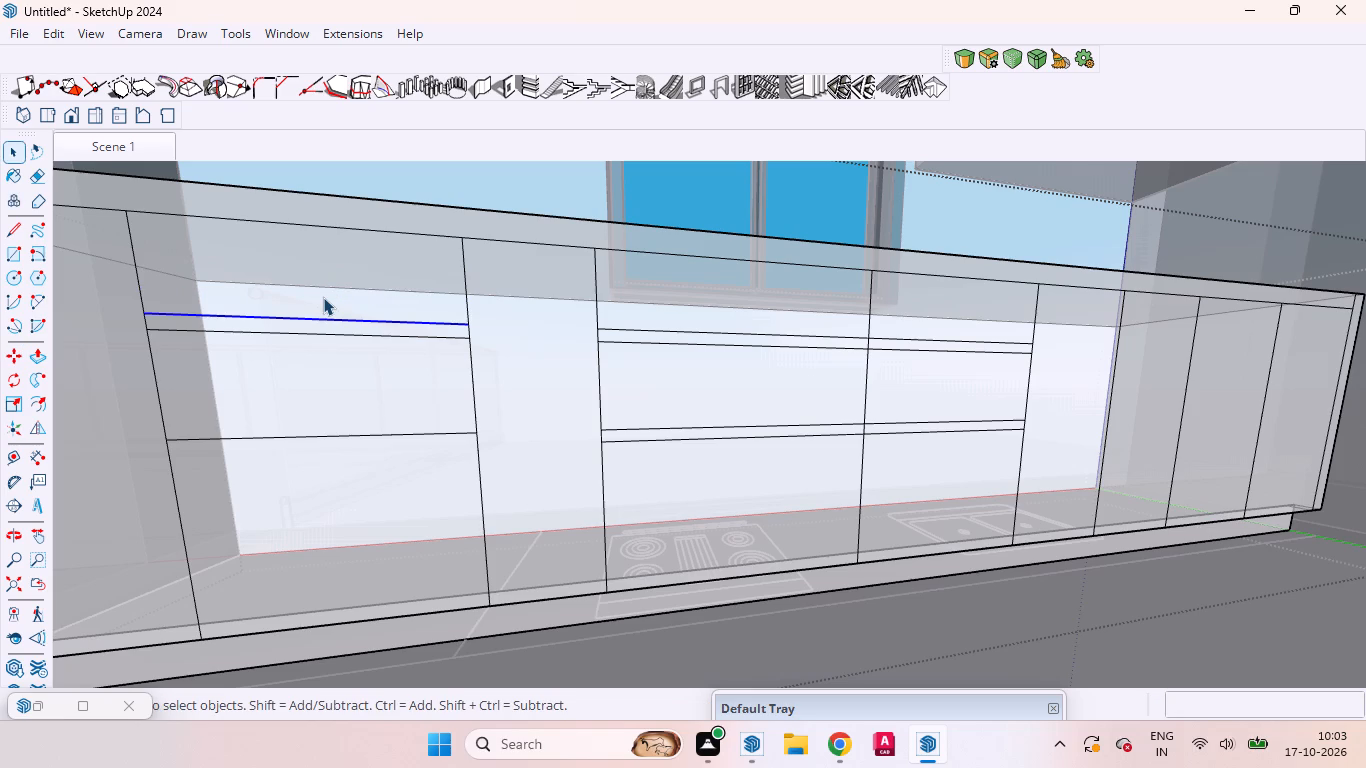
Copy the wide left panel's lower horizontal line 25 mm downward.
click(332, 434)
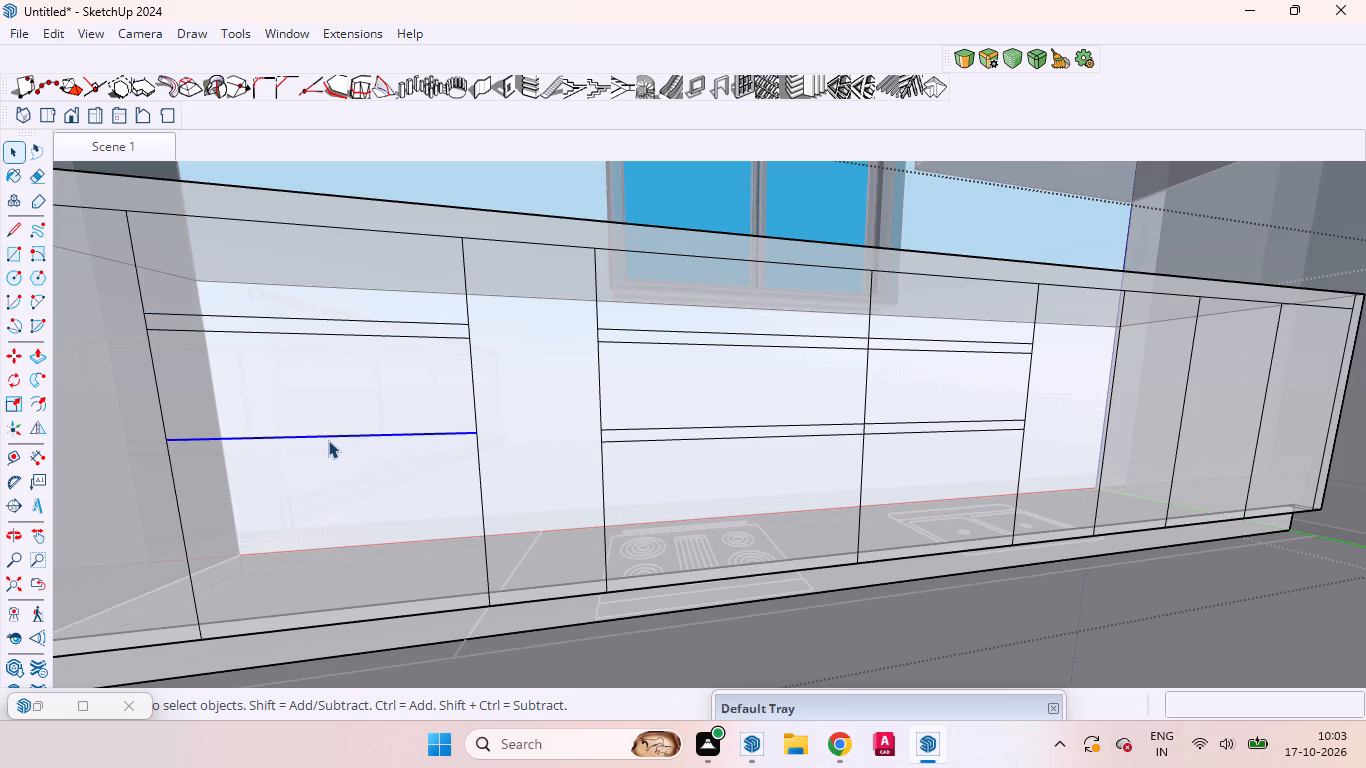
key(m)
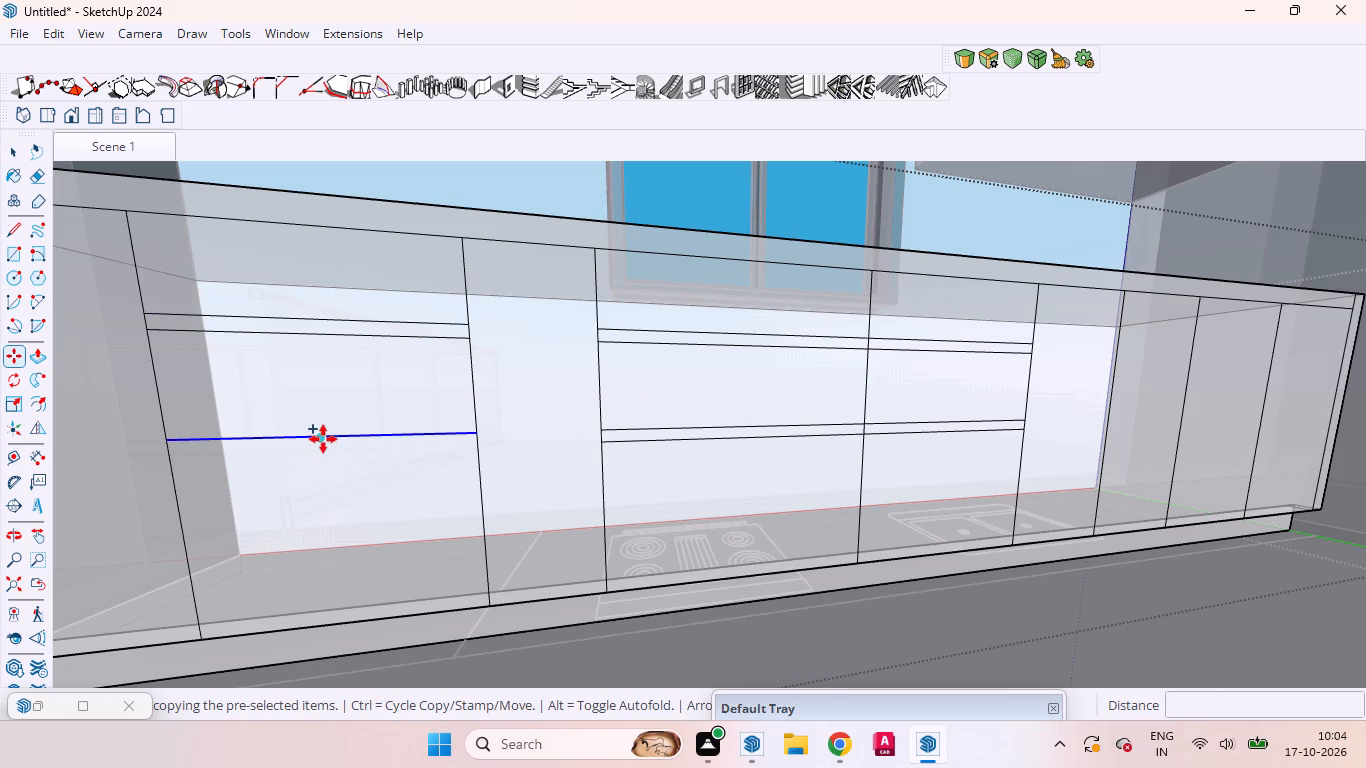
click(315, 440)
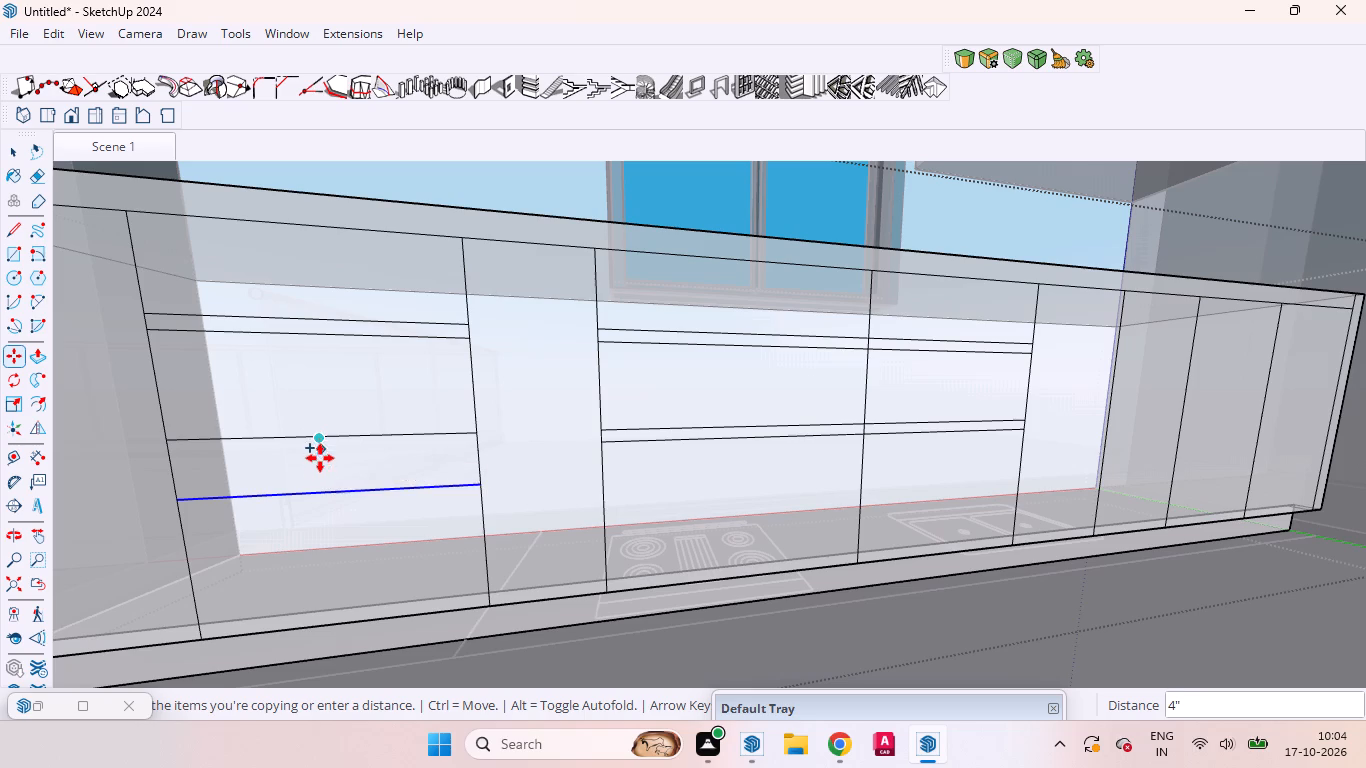
text(25)
text(mm)
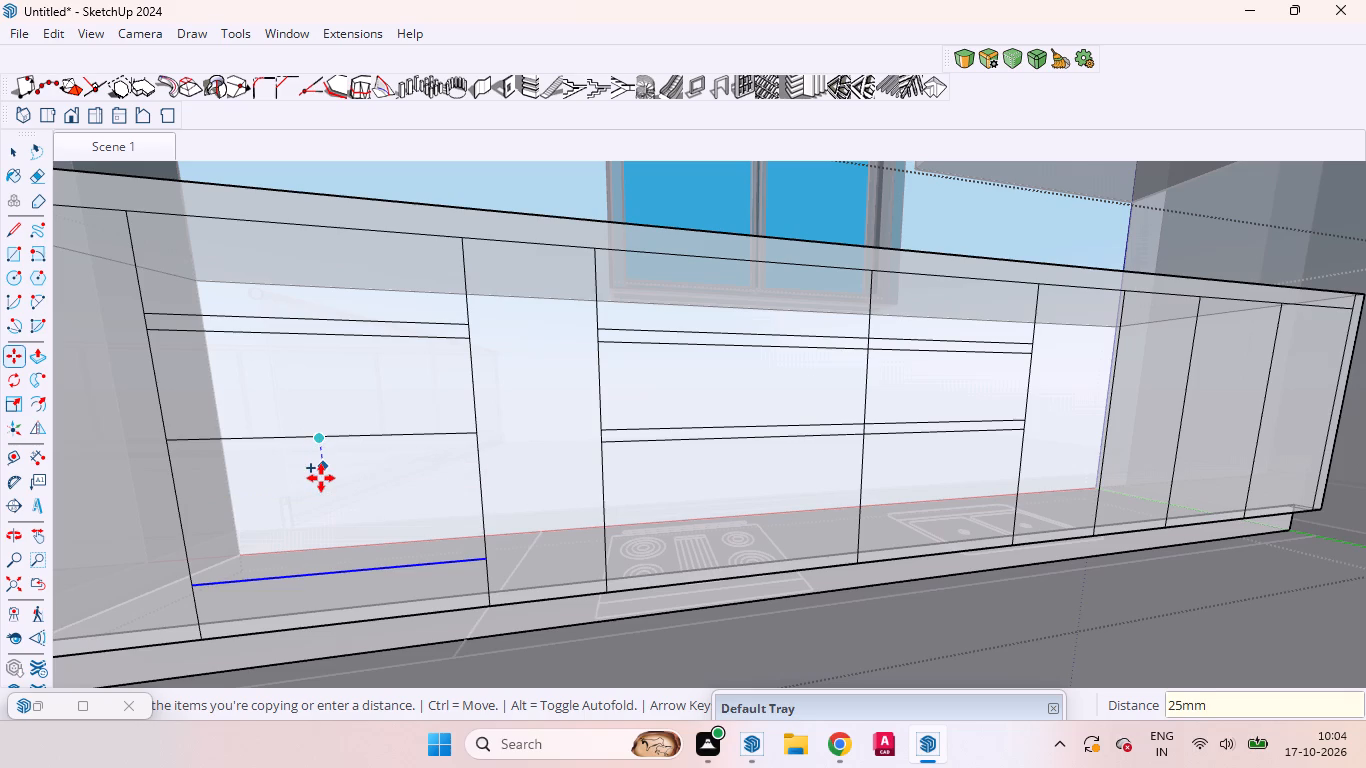
key(Return)
key(space)
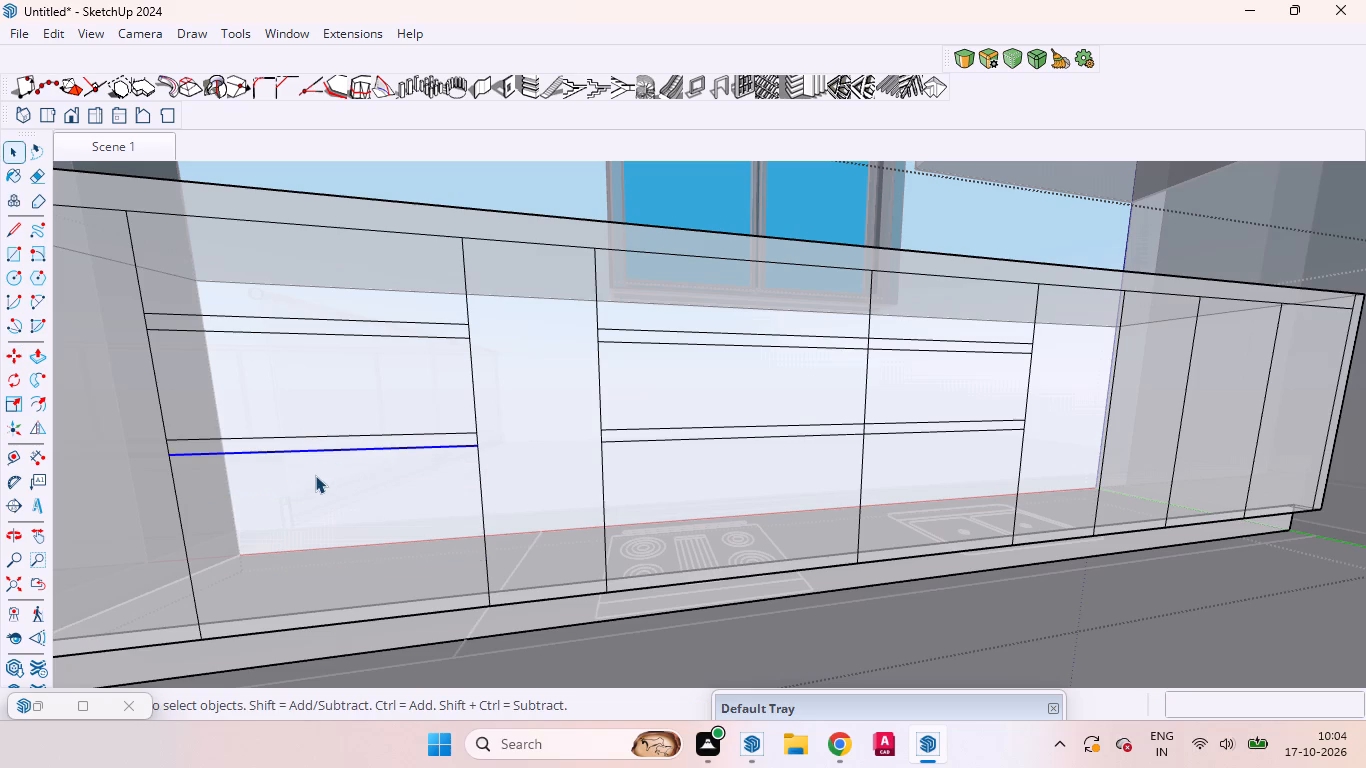
Check the counter front's panel faces and the narrow panel's left divider by selecting them one after another.
click(295, 398)
click(291, 279)
click(488, 342)
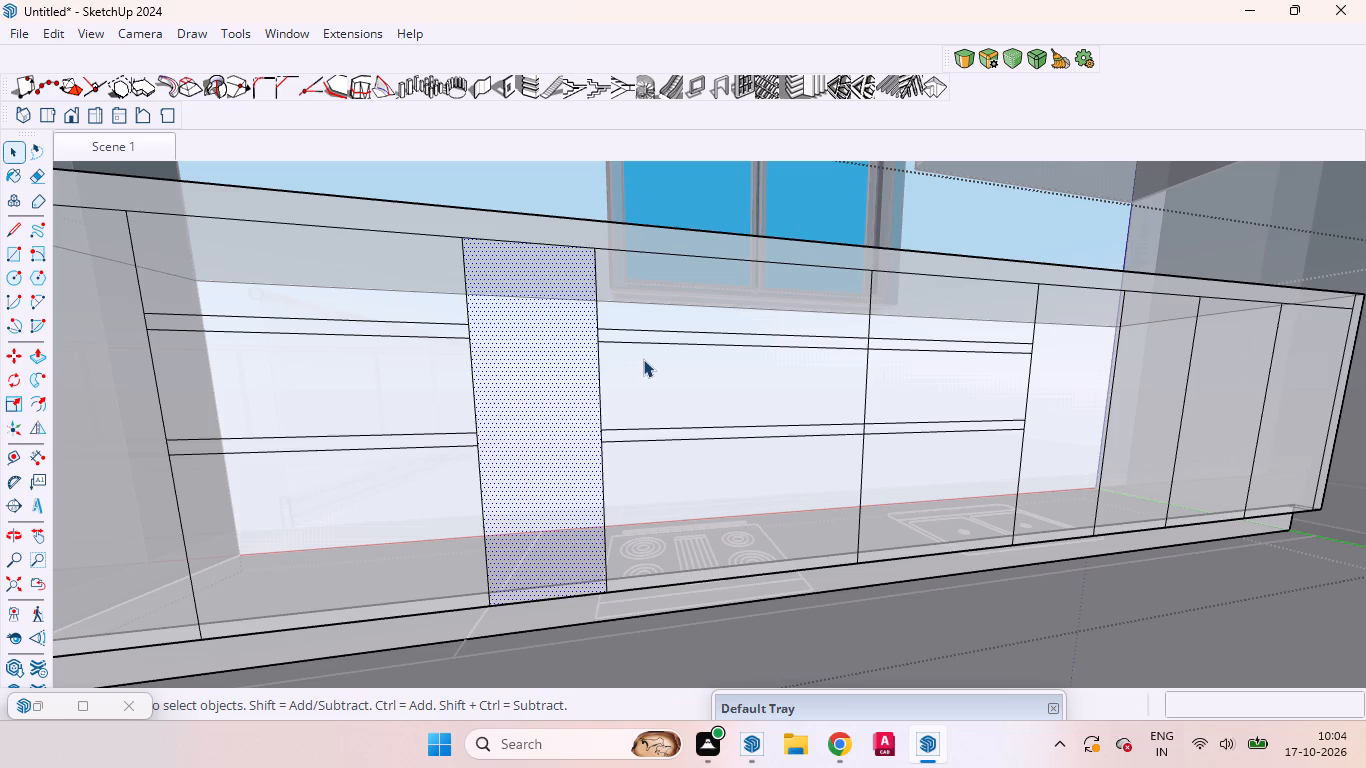
click(643, 359)
click(654, 303)
click(742, 303)
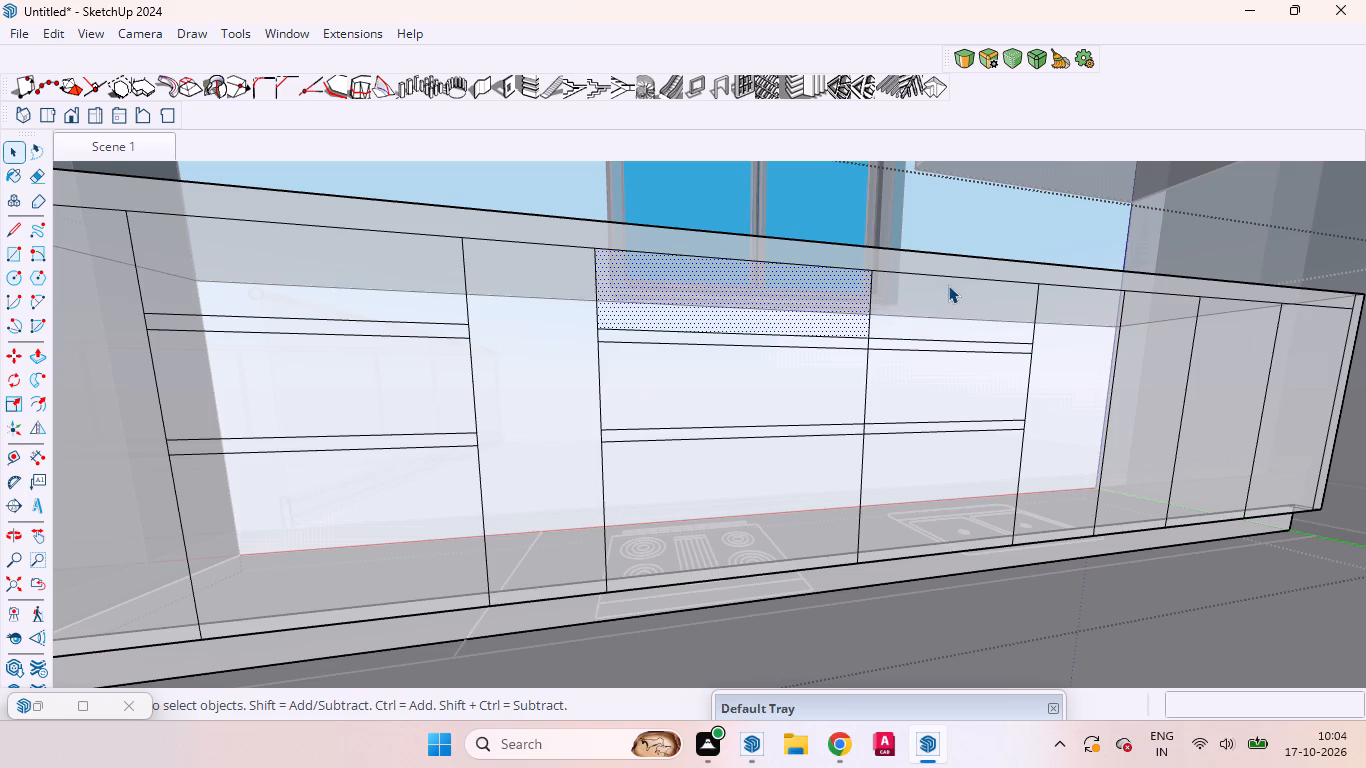
click(949, 285)
click(942, 408)
click(949, 470)
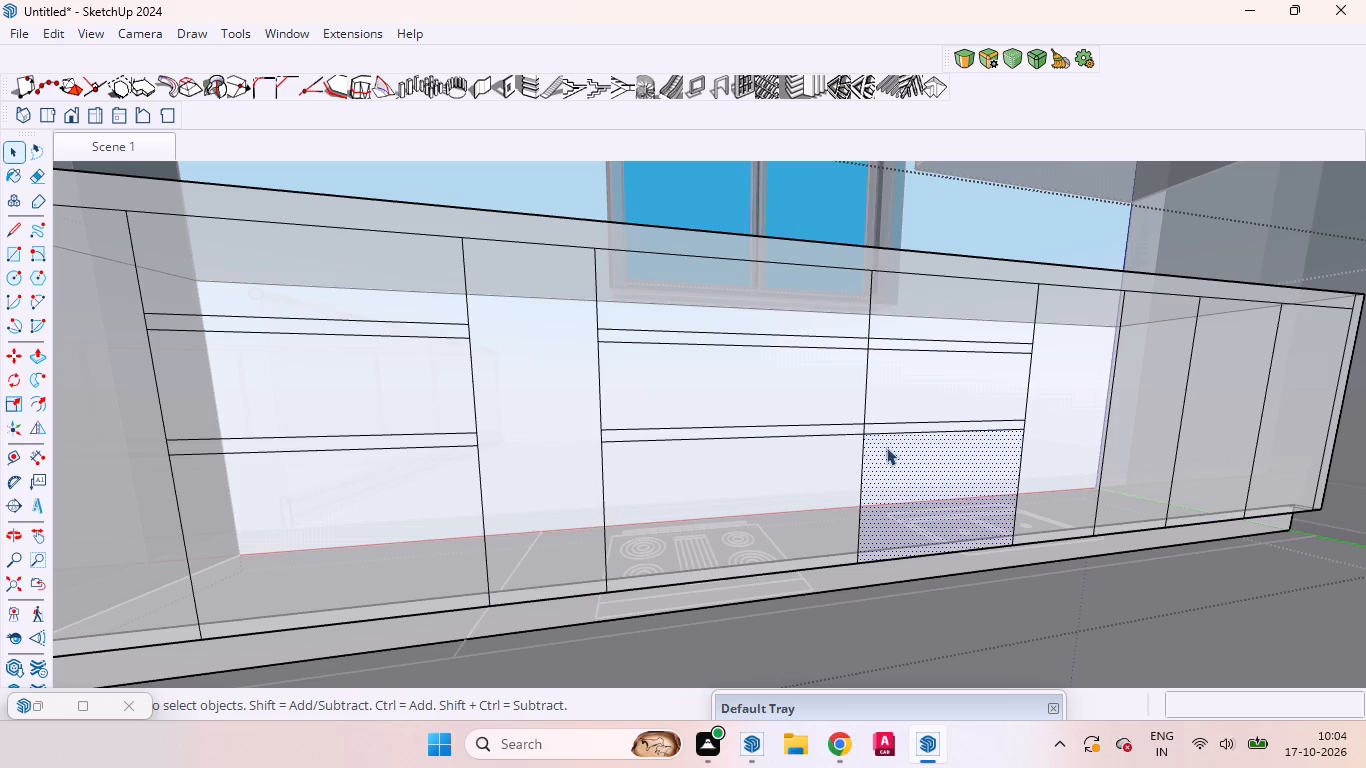
click(744, 469)
click(1083, 389)
click(1134, 376)
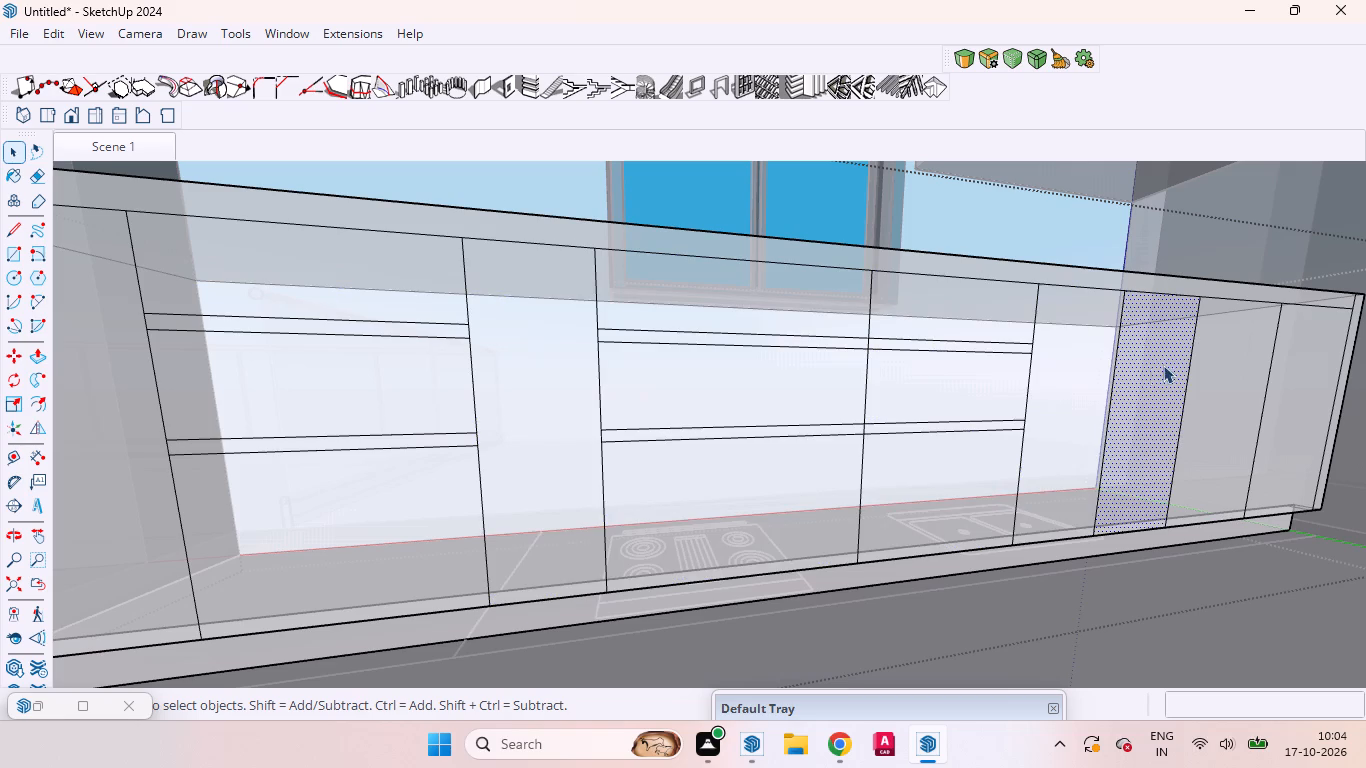
click(1218, 373)
click(1289, 382)
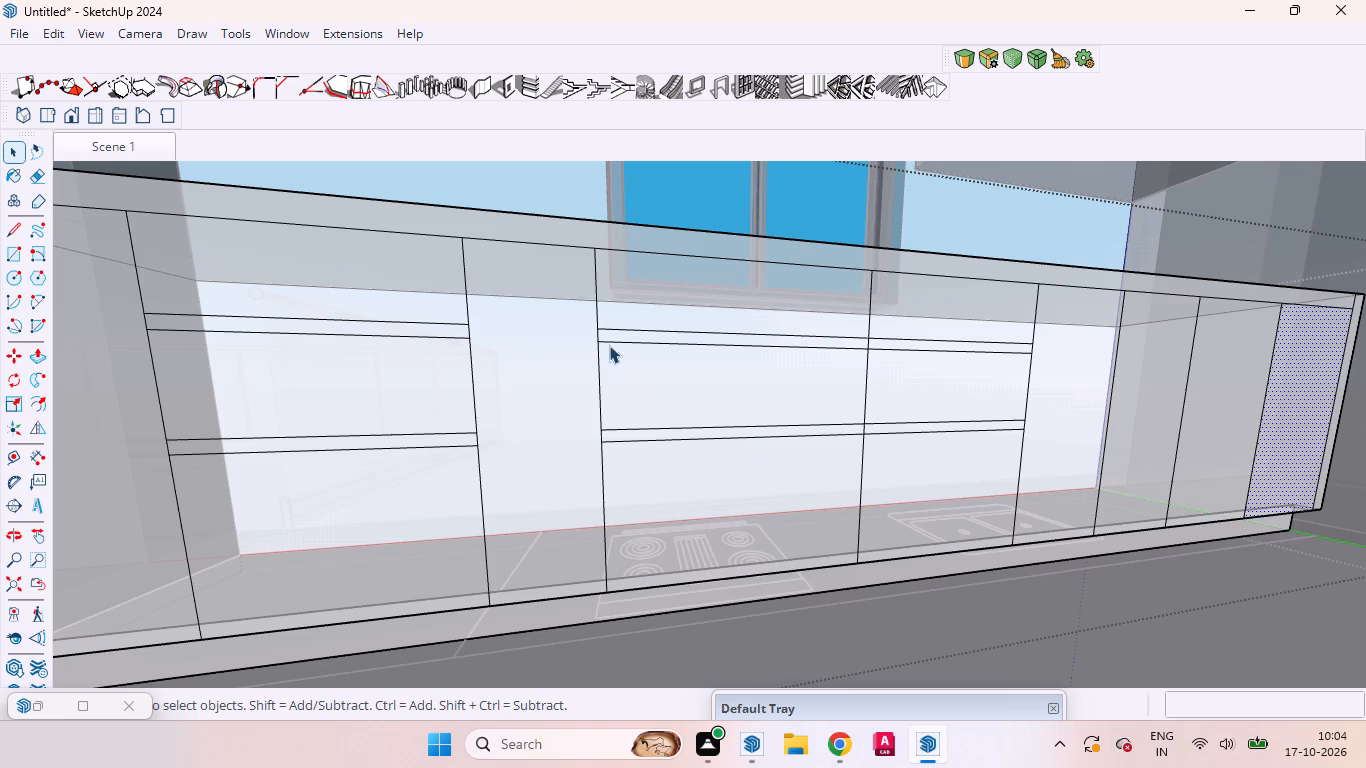
scroll(573, 346, up, 1)
scroll(642, 351, down, 2)
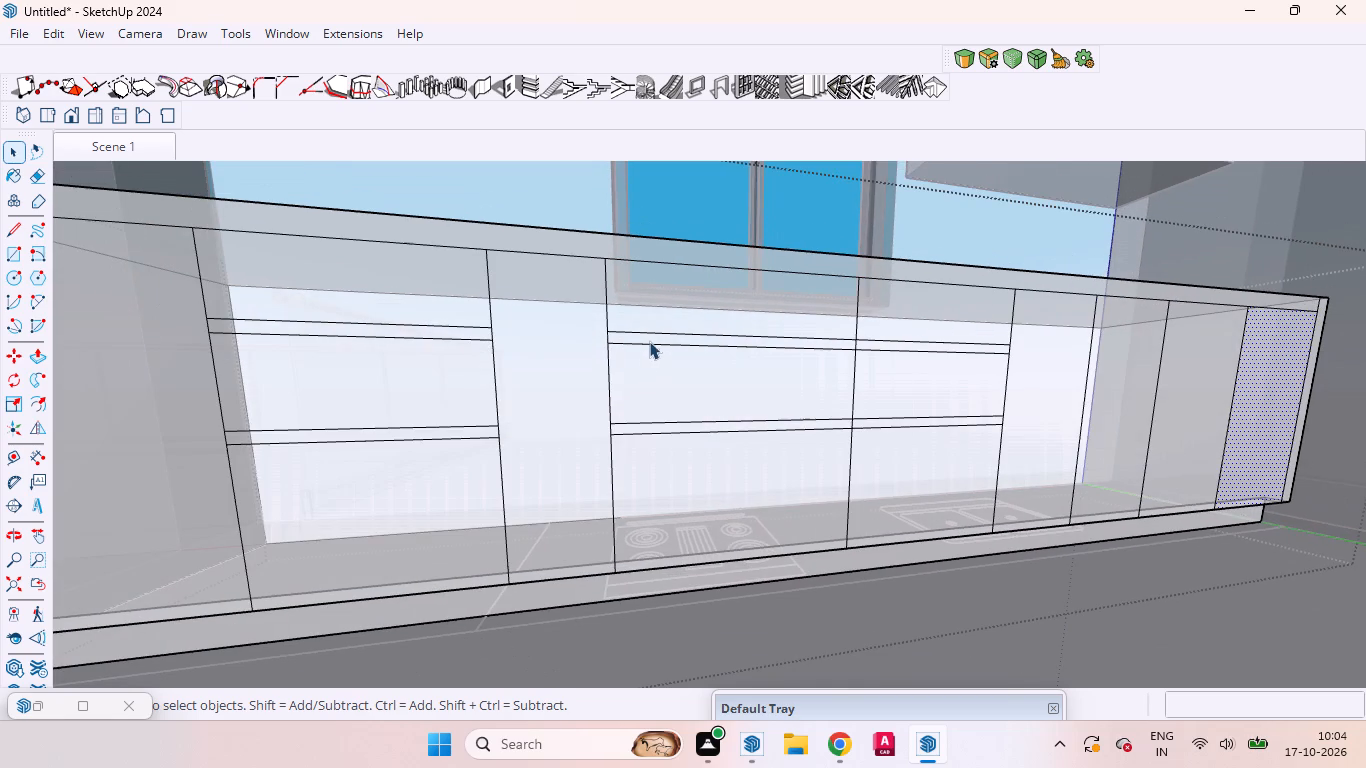
click(497, 380)
click(489, 309)
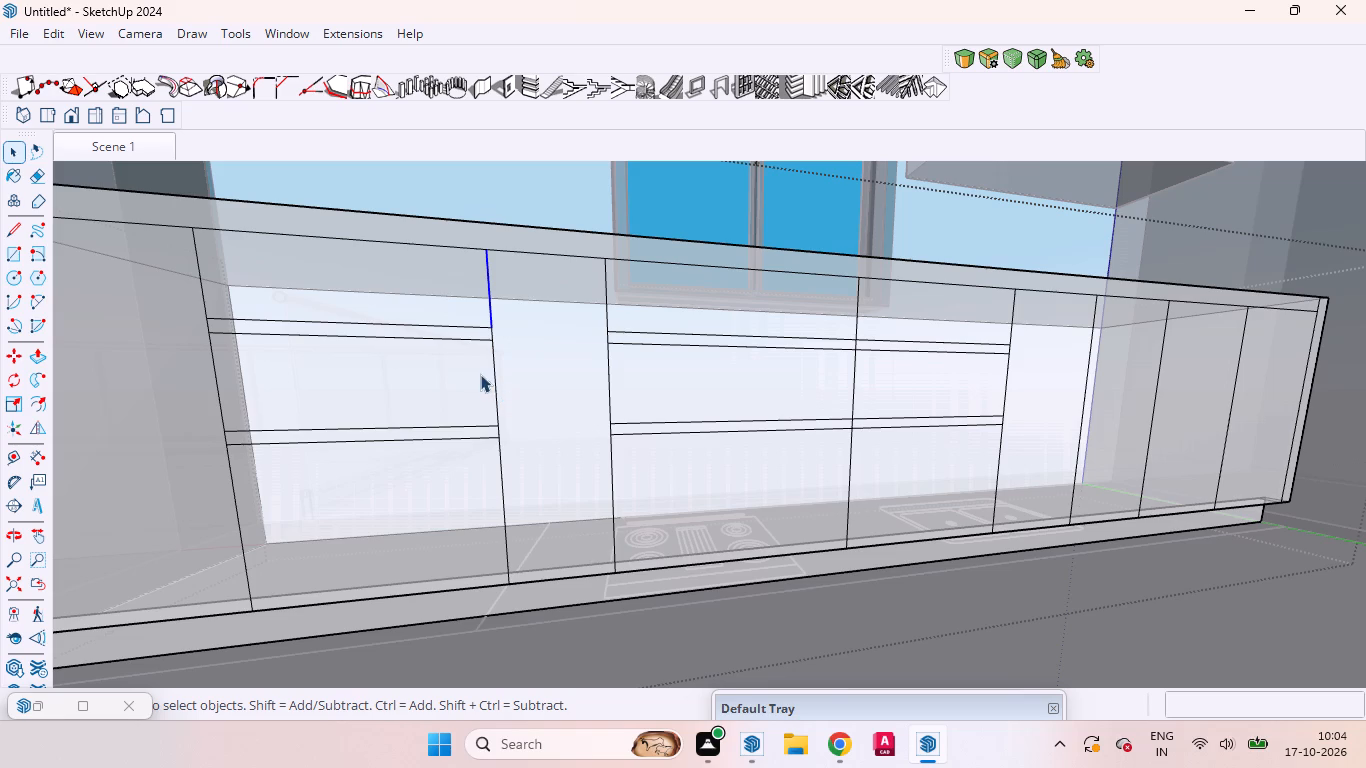
key(space)
Offset the outline of the narrow panel left of the stove panel 3 mm inward.
click(512, 347)
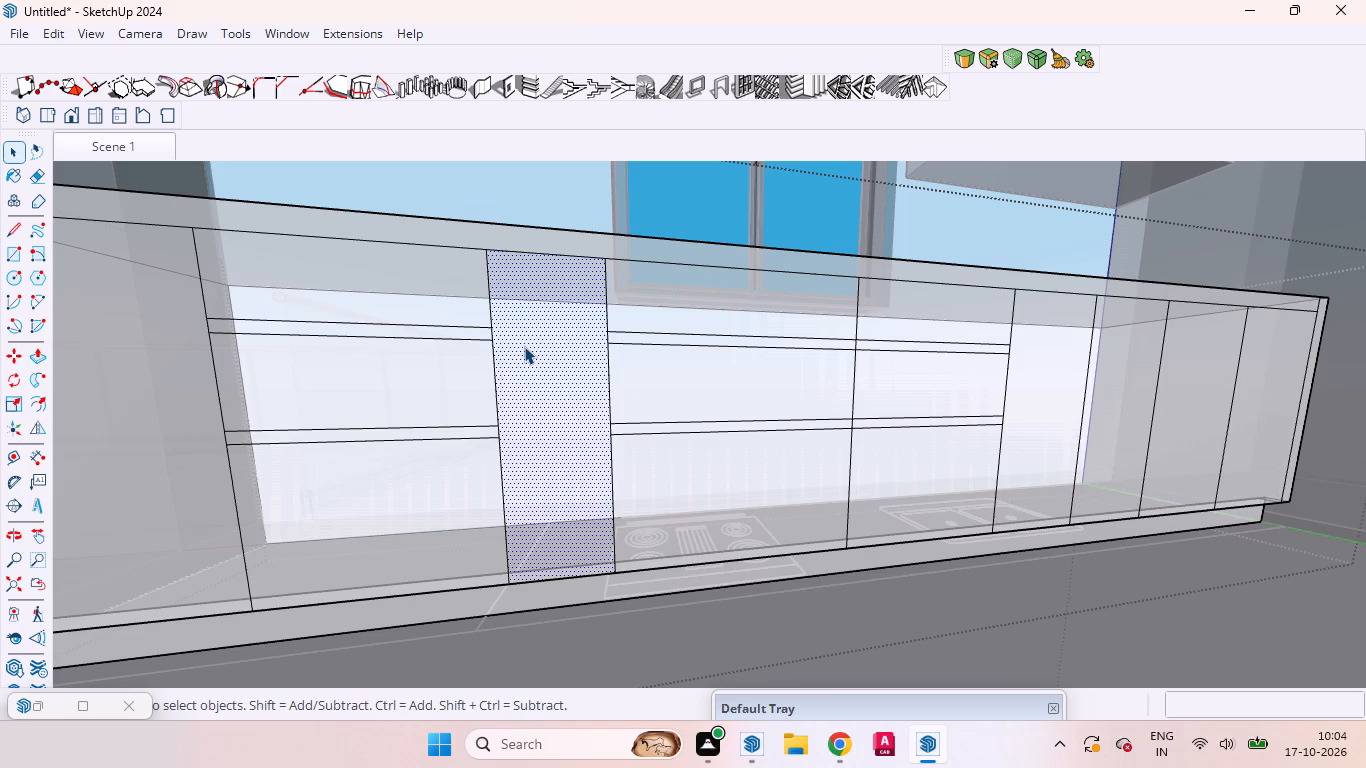
key(f)
click(506, 347)
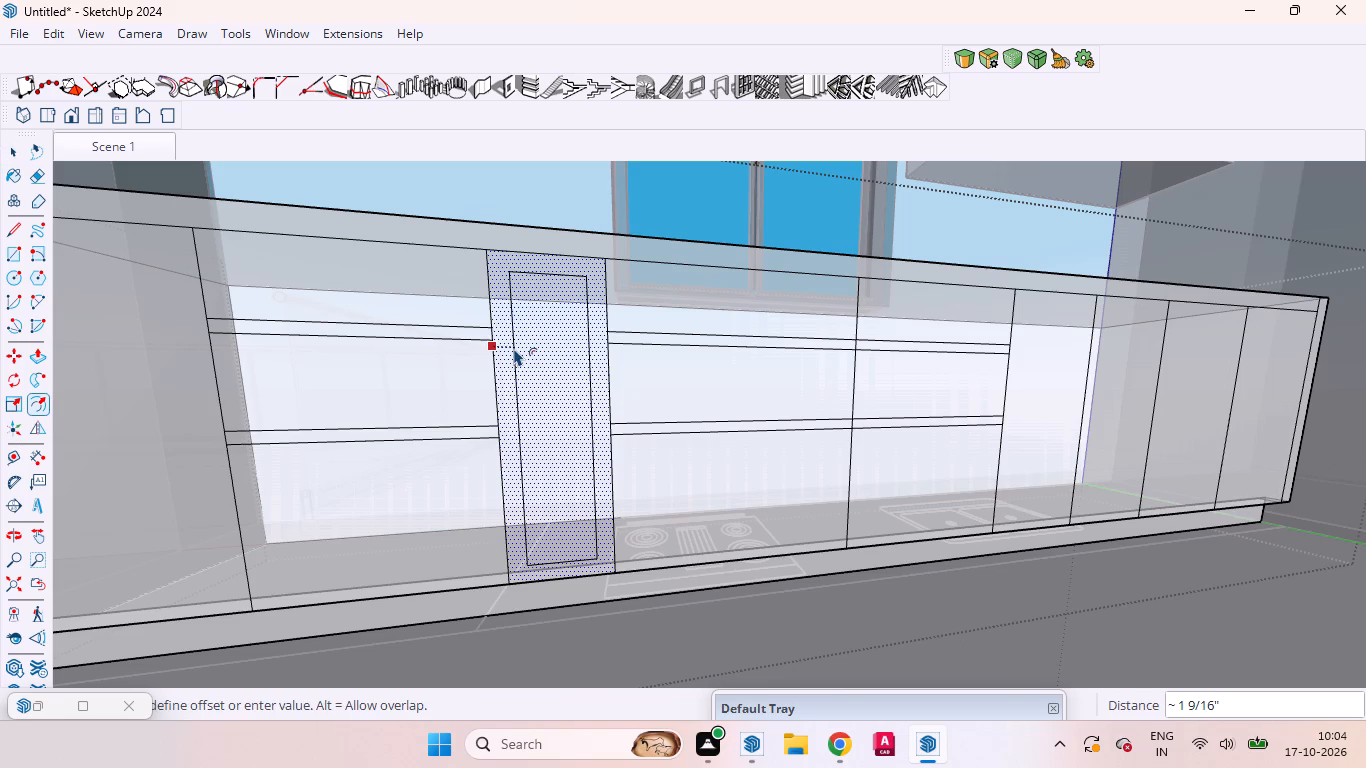
text(3mm)
key(Return)
key(space)
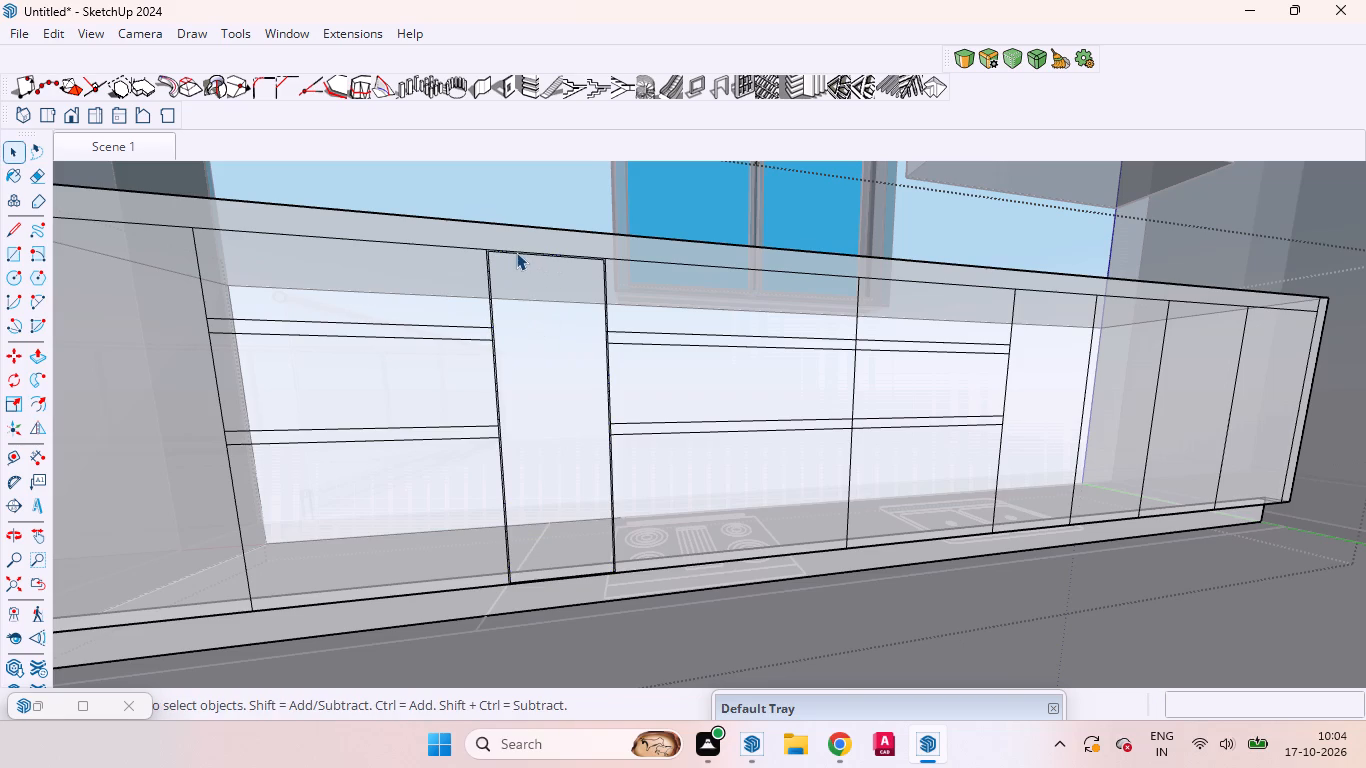
Examine the offset border along the narrow panel's top edge up close.
scroll(516, 252, up, 6)
scroll(517, 273, down, 1)
scroll(516, 269, up, 8)
scroll(516, 252, down, 3)
scroll(522, 254, up, 2)
scroll(523, 252, down, 1)
scroll(523, 251, up, 3)
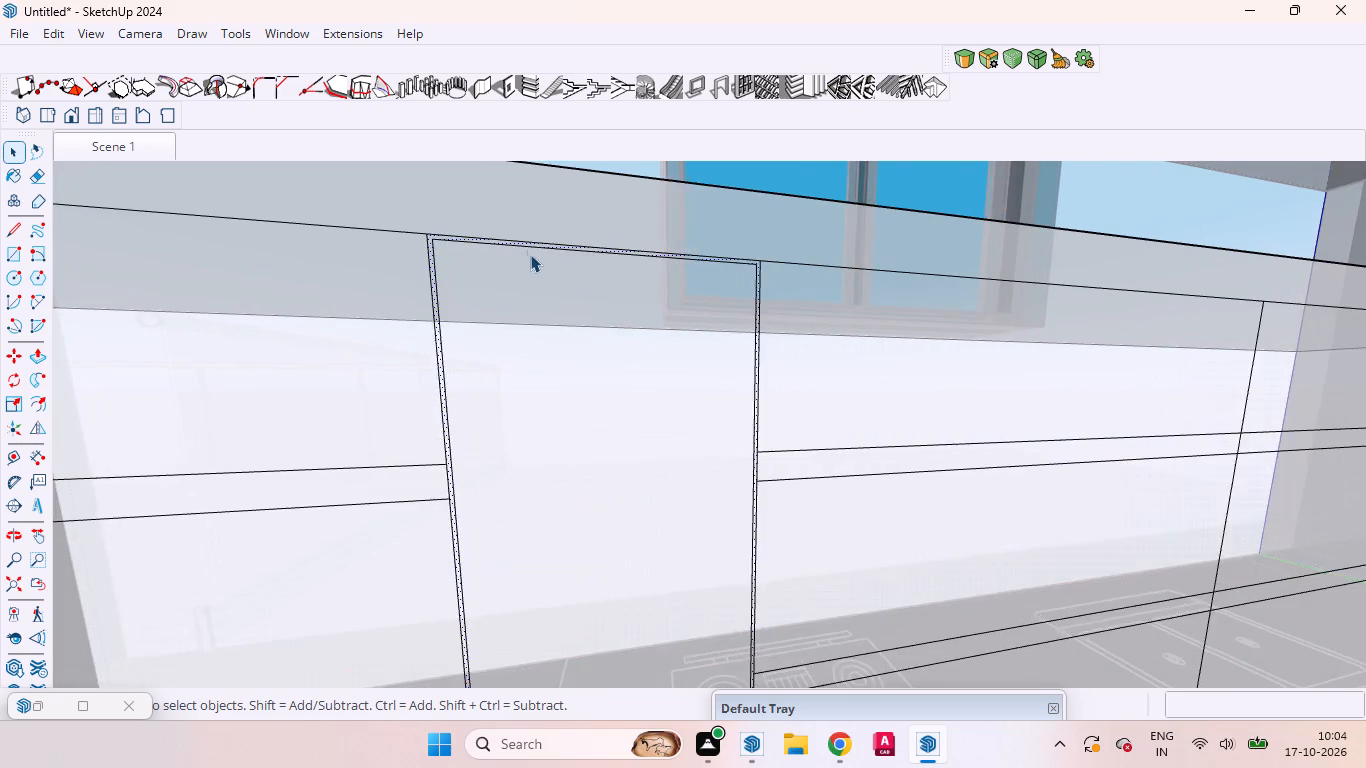
Move the narrow panel's upper inner border line up onto the panel's top edge.
scroll(530, 254, up, 2)
click(520, 244)
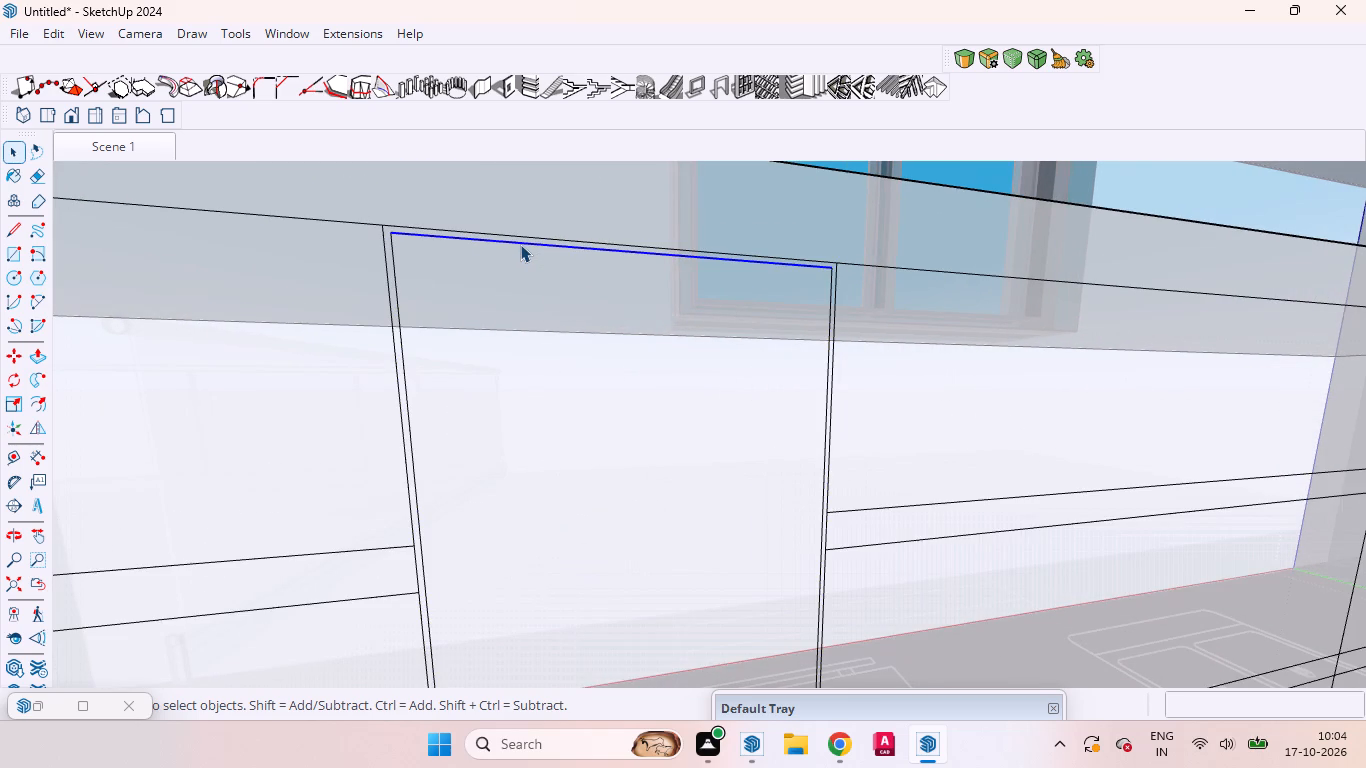
key(m)
click(520, 244)
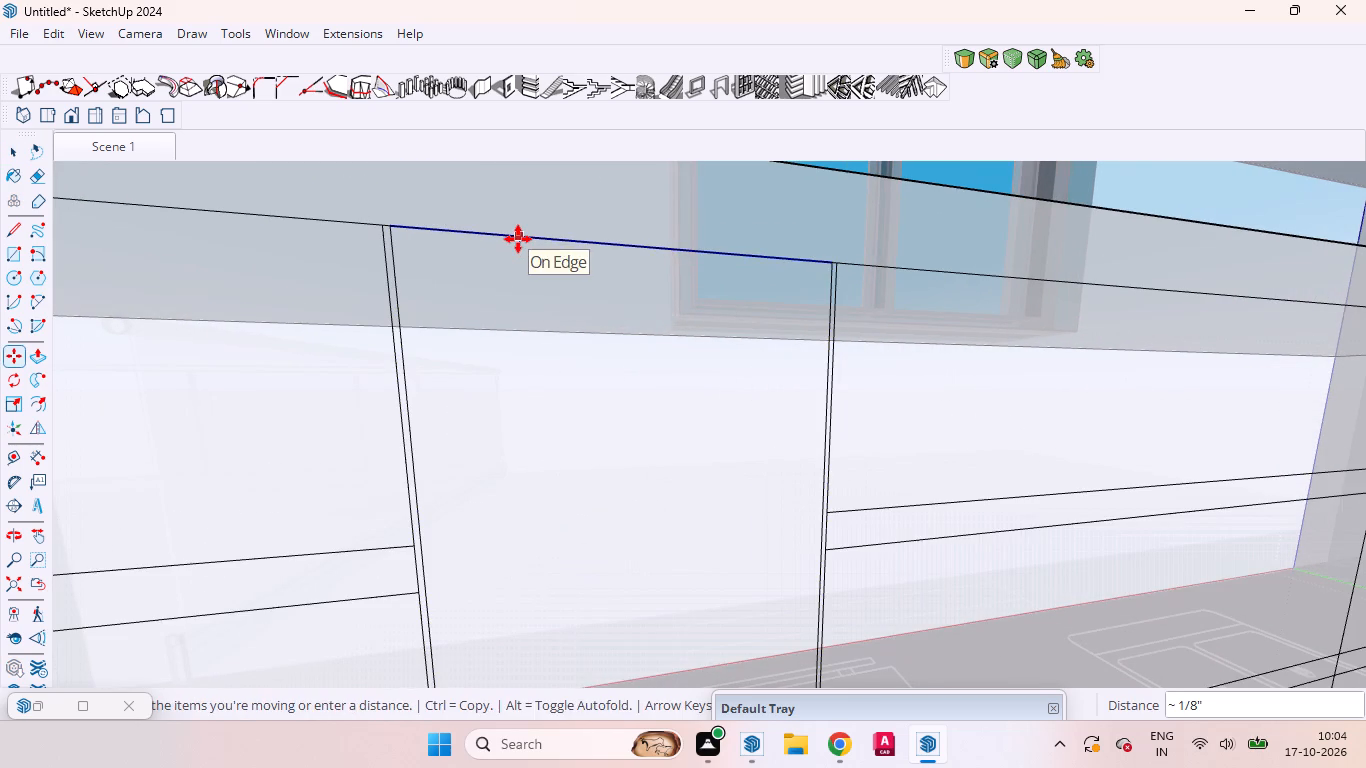
click(518, 239)
key(space)
Move the narrow panel's lower inner border line down onto the panel's bottom edge.
scroll(573, 205, down, 5)
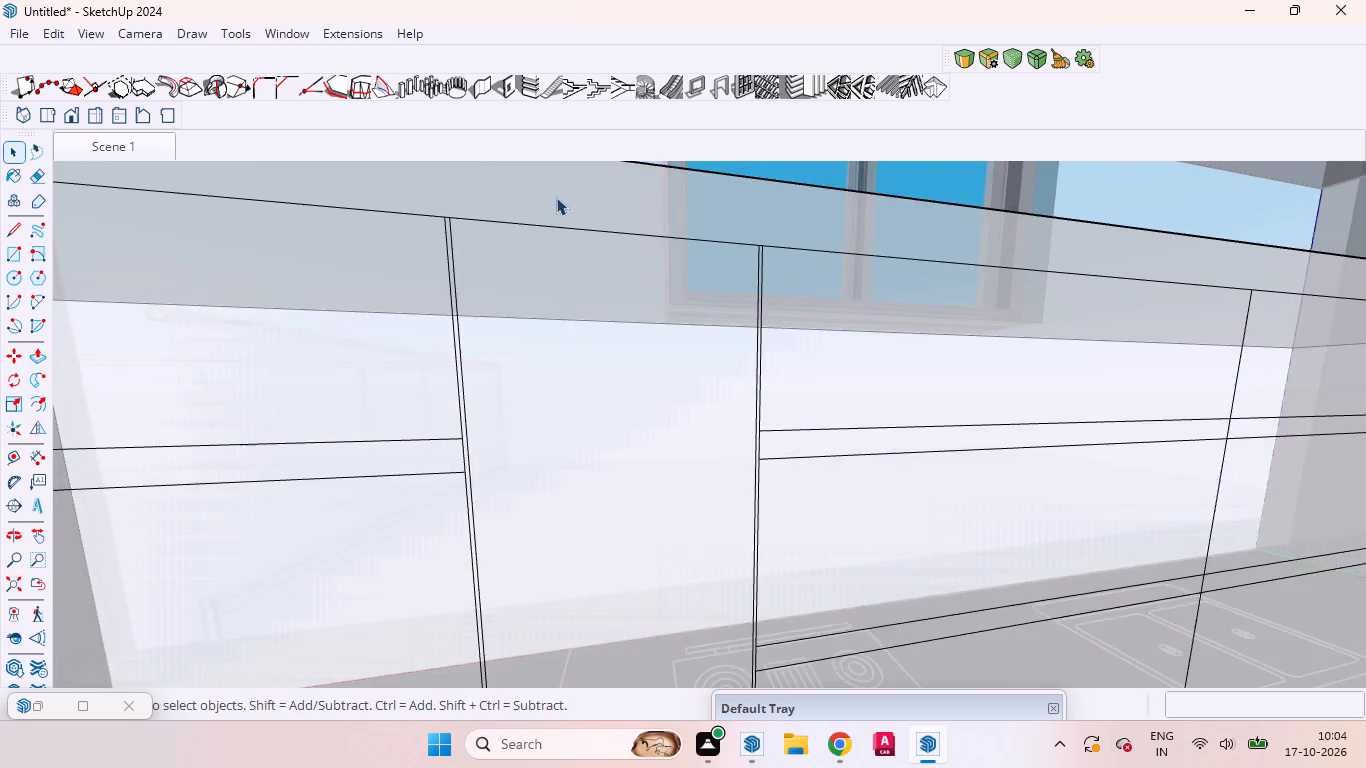
scroll(556, 197, down, 12)
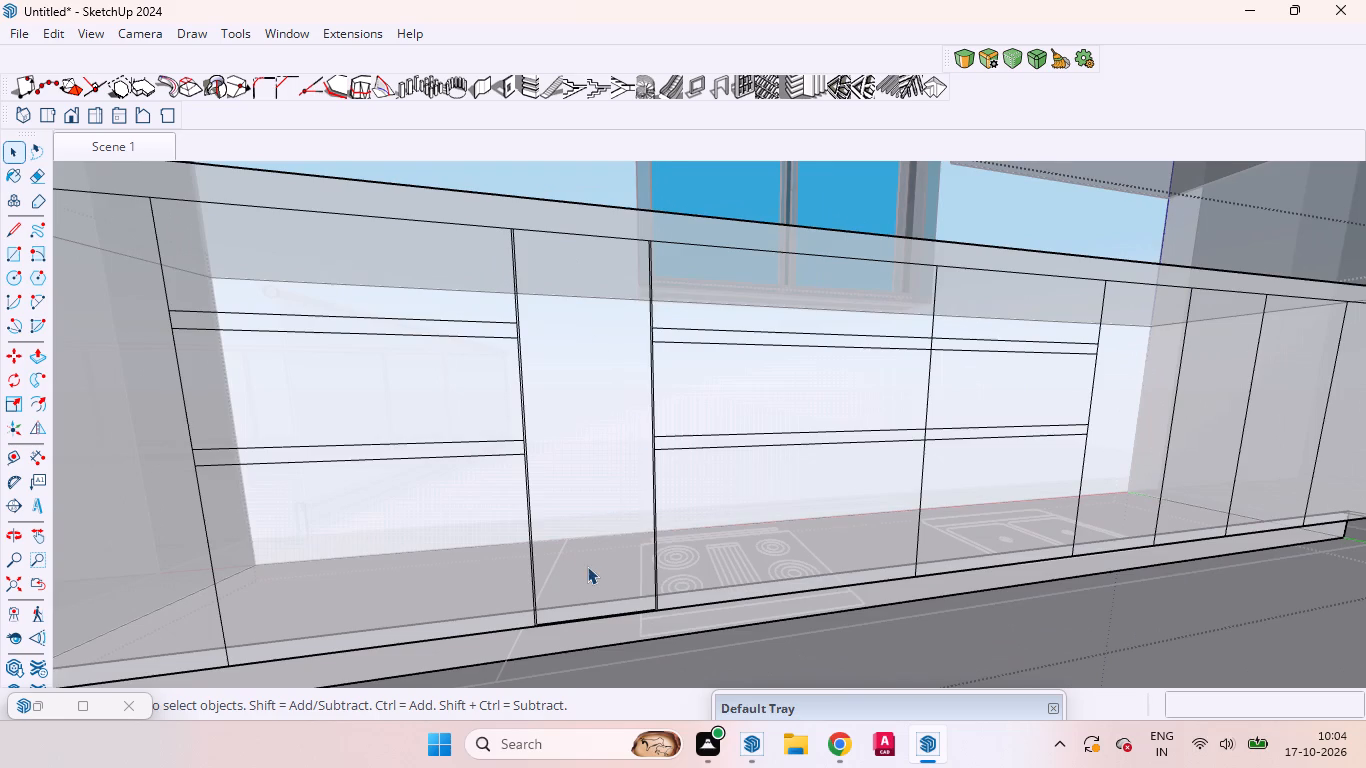
scroll(589, 571, up, 16)
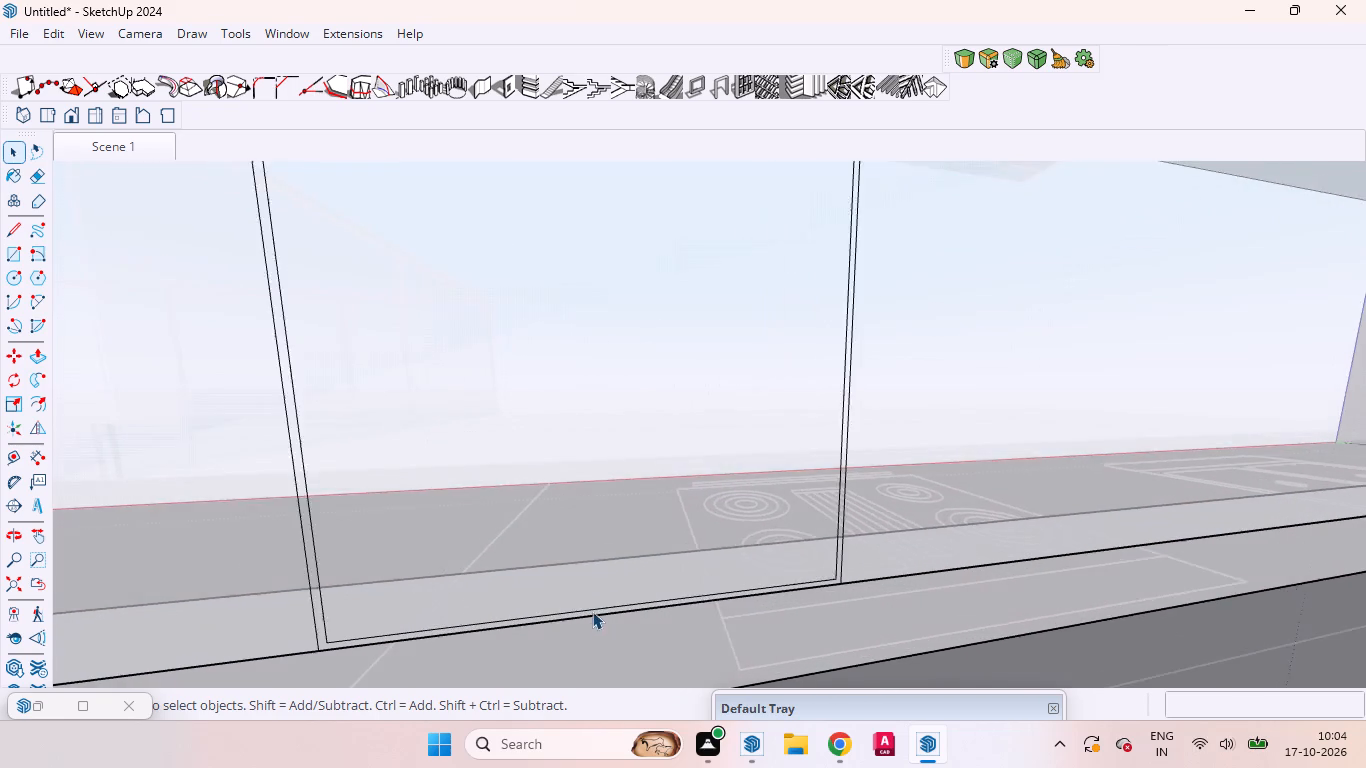
scroll(592, 611, up, 4)
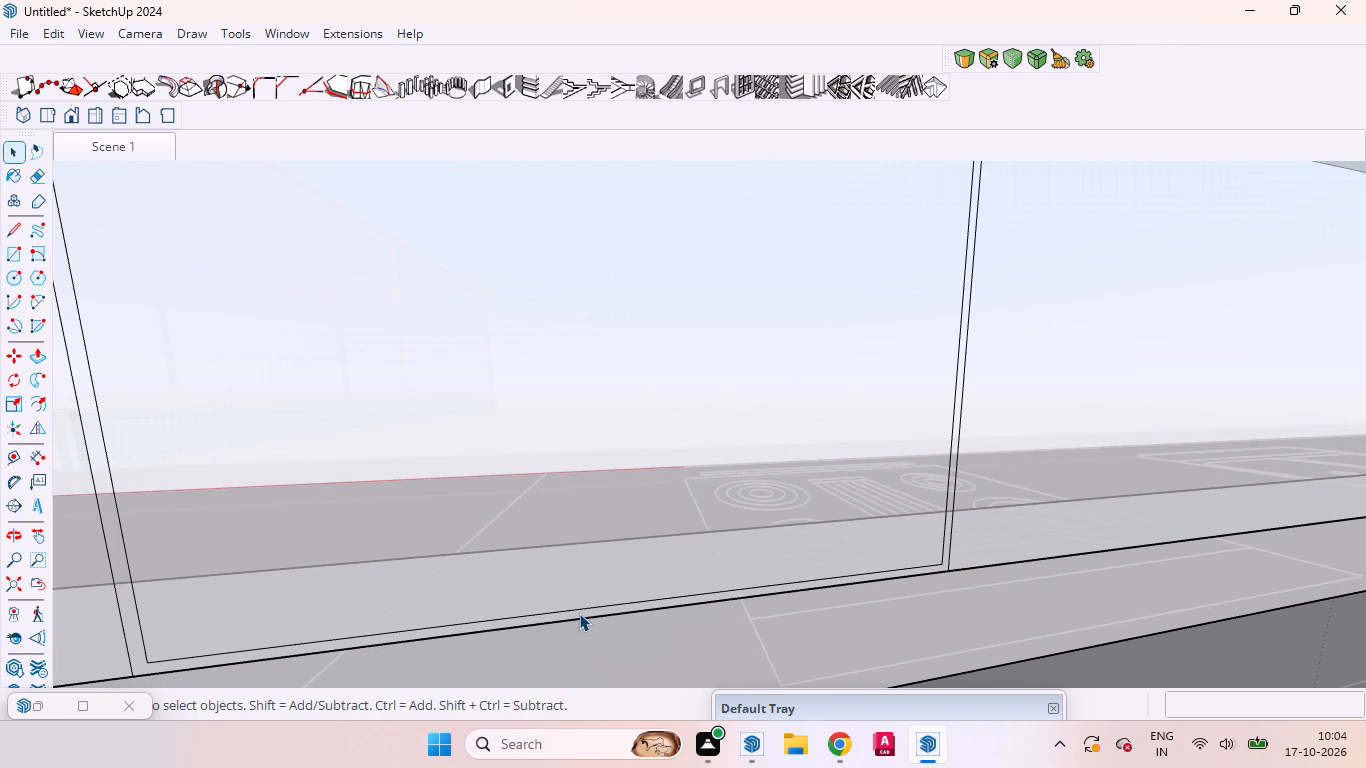
click(578, 609)
click(581, 607)
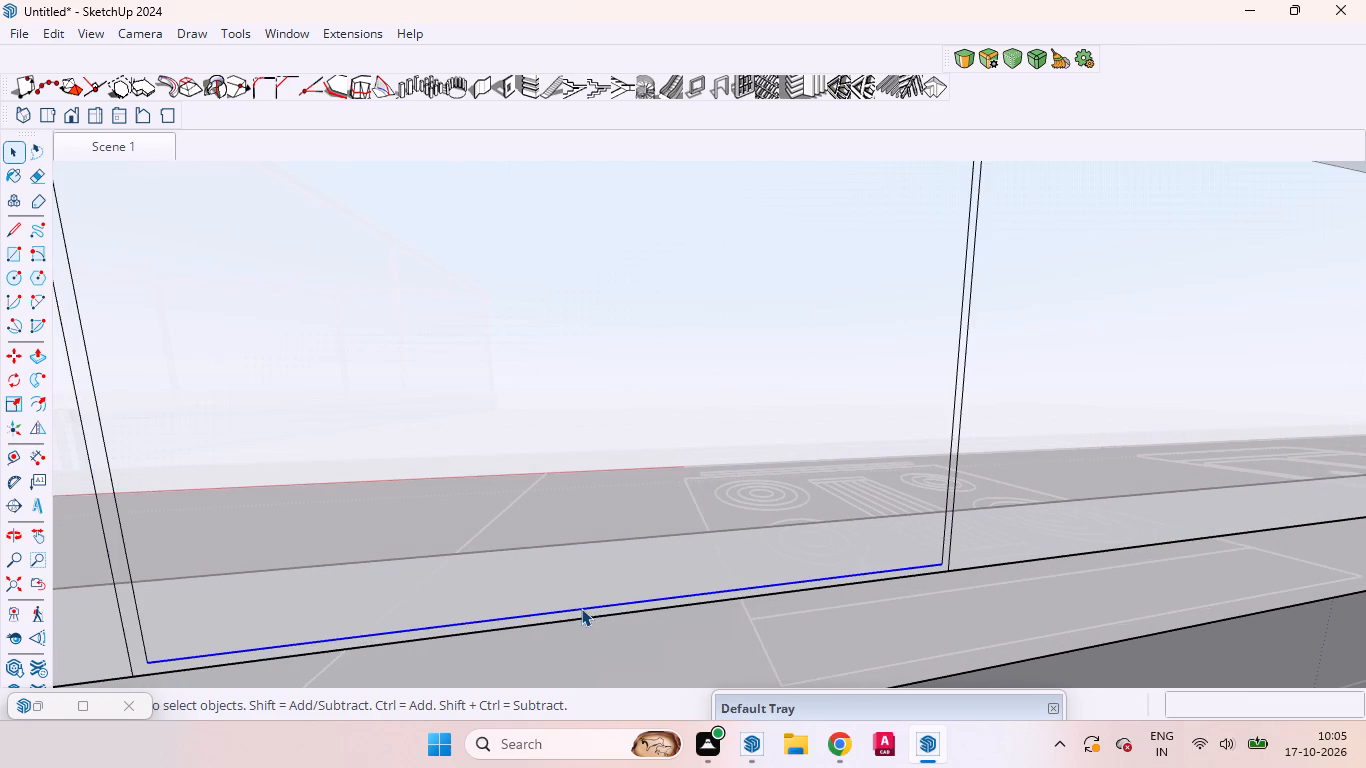
key(m)
click(581, 606)
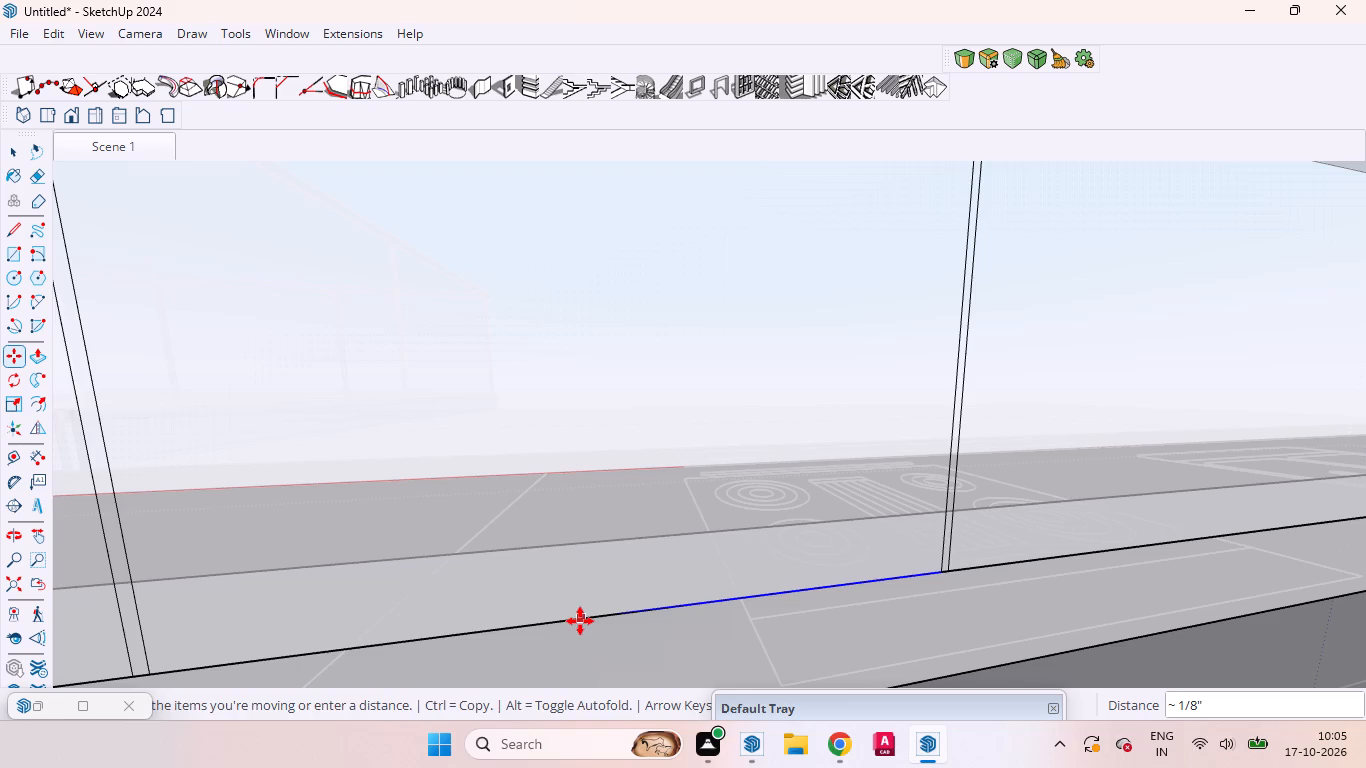
click(580, 621)
key(space)
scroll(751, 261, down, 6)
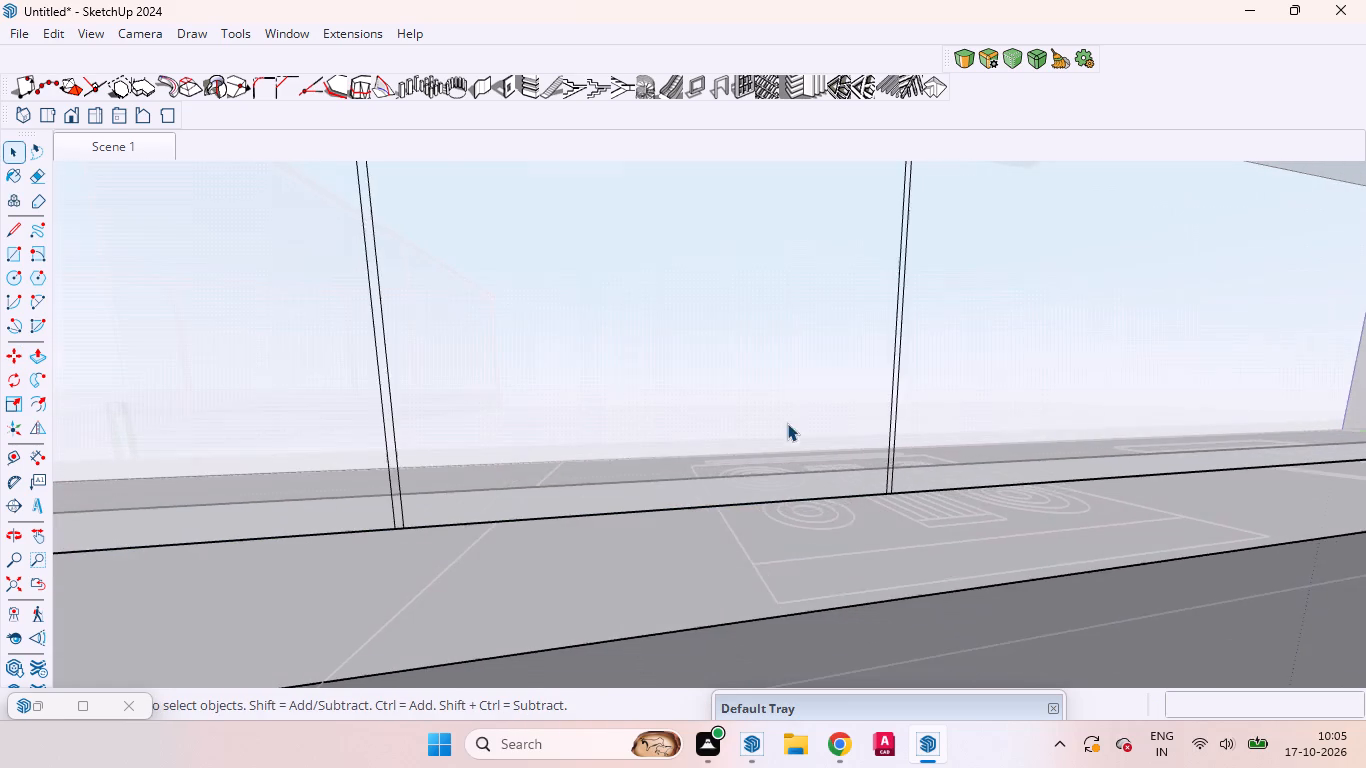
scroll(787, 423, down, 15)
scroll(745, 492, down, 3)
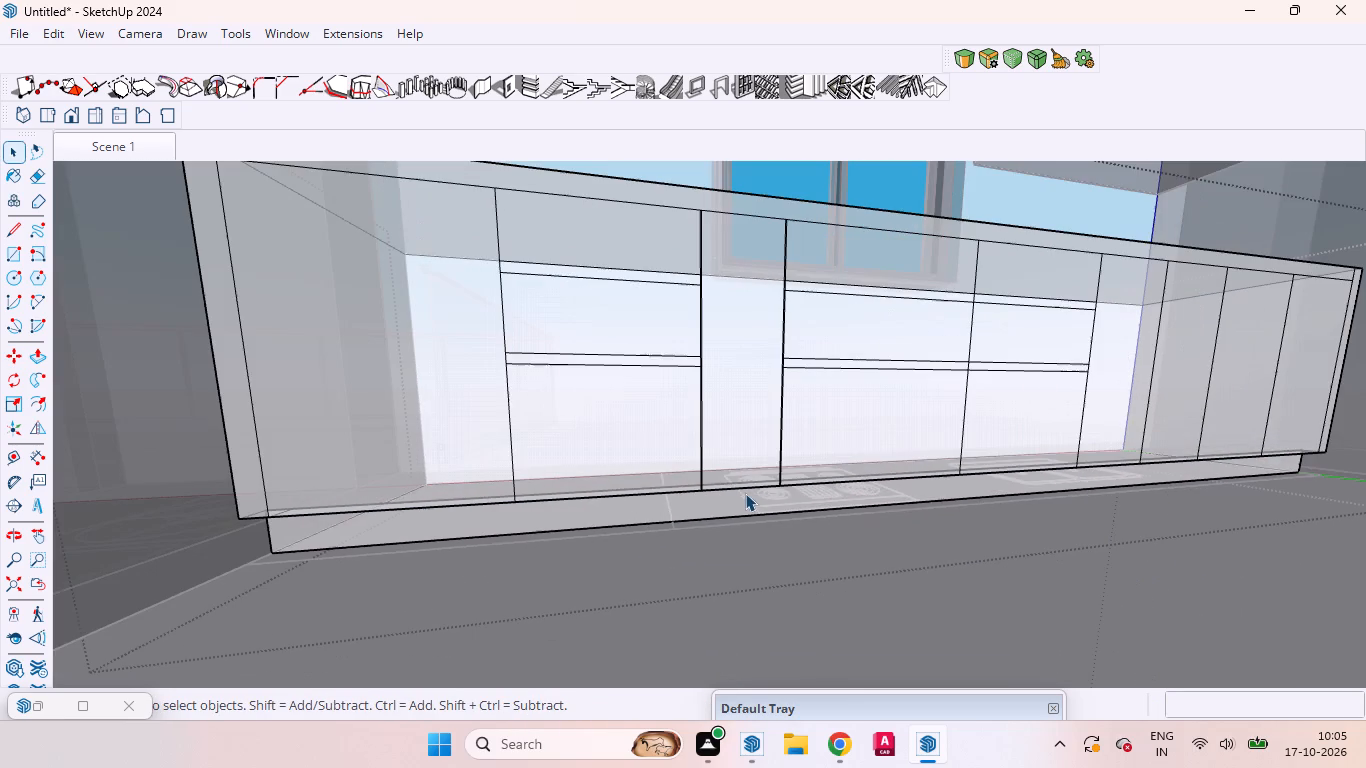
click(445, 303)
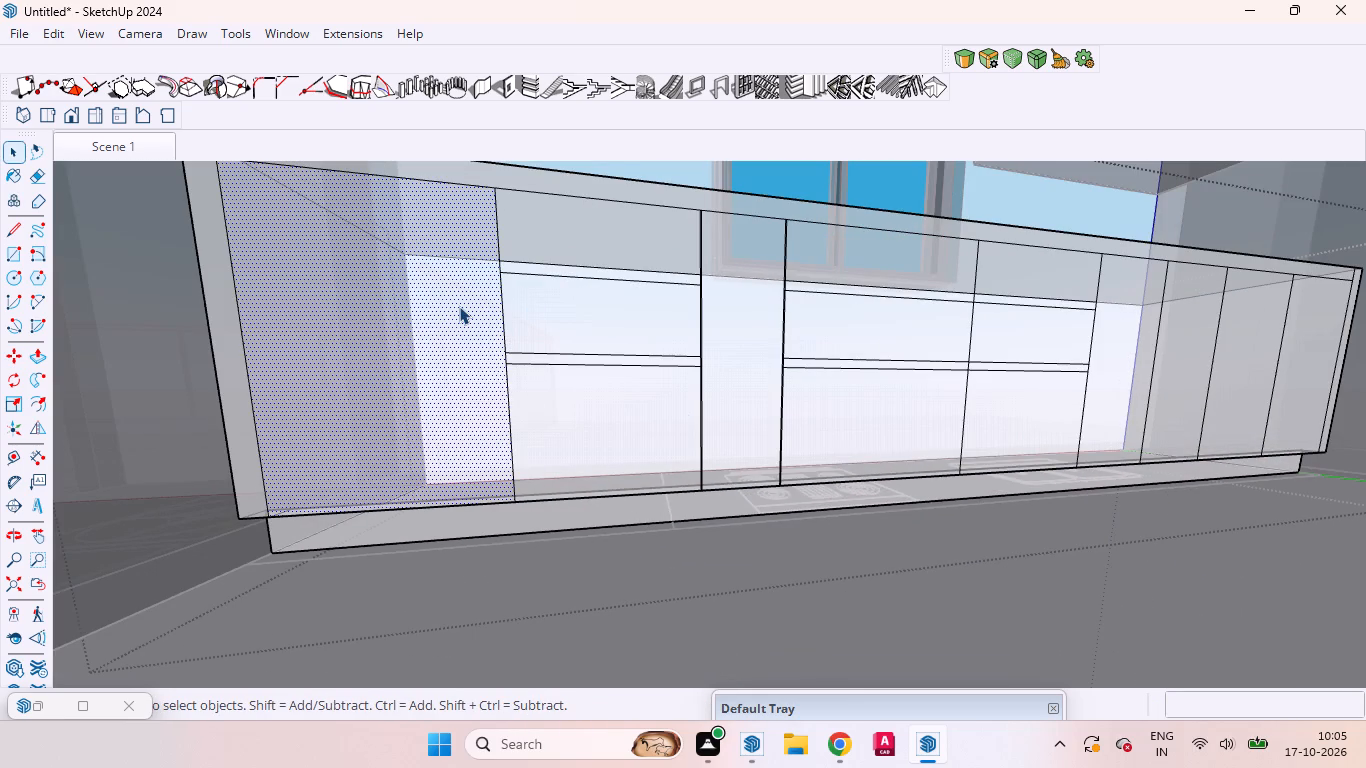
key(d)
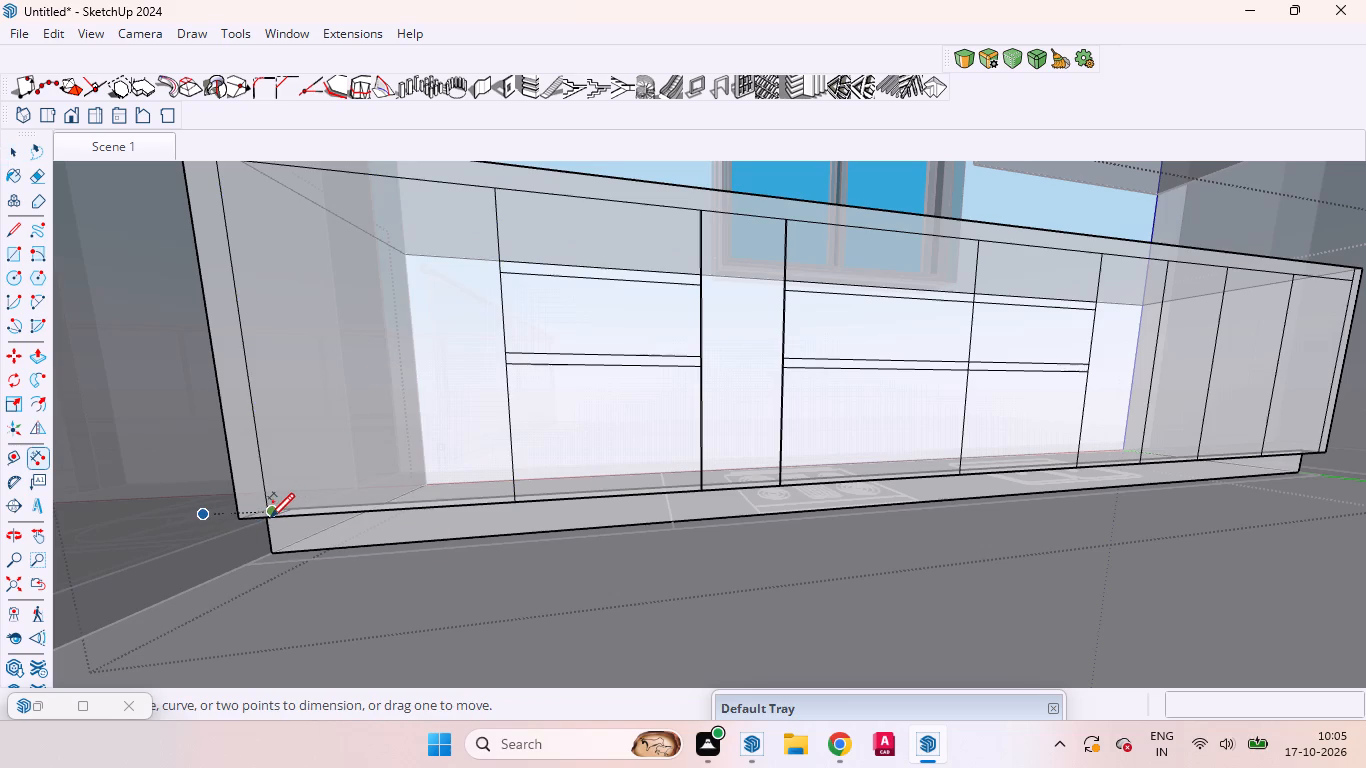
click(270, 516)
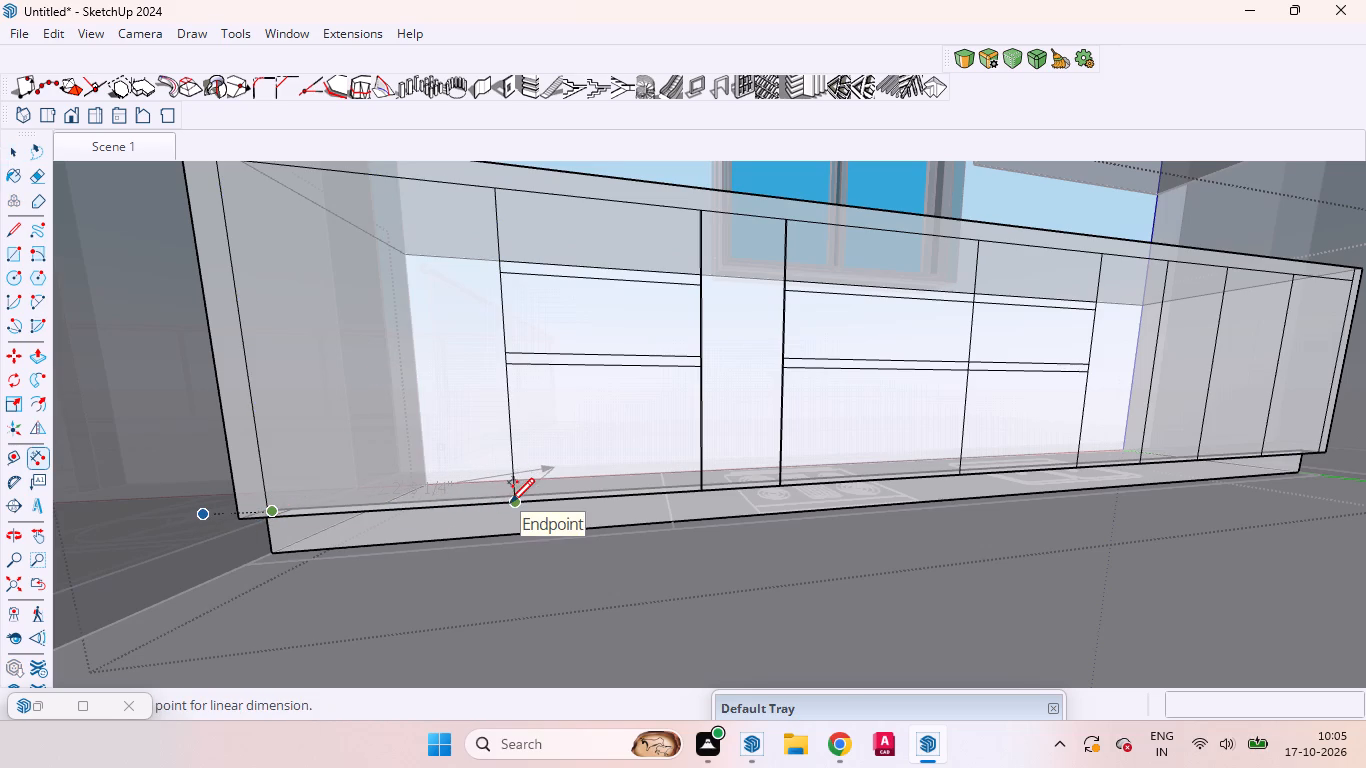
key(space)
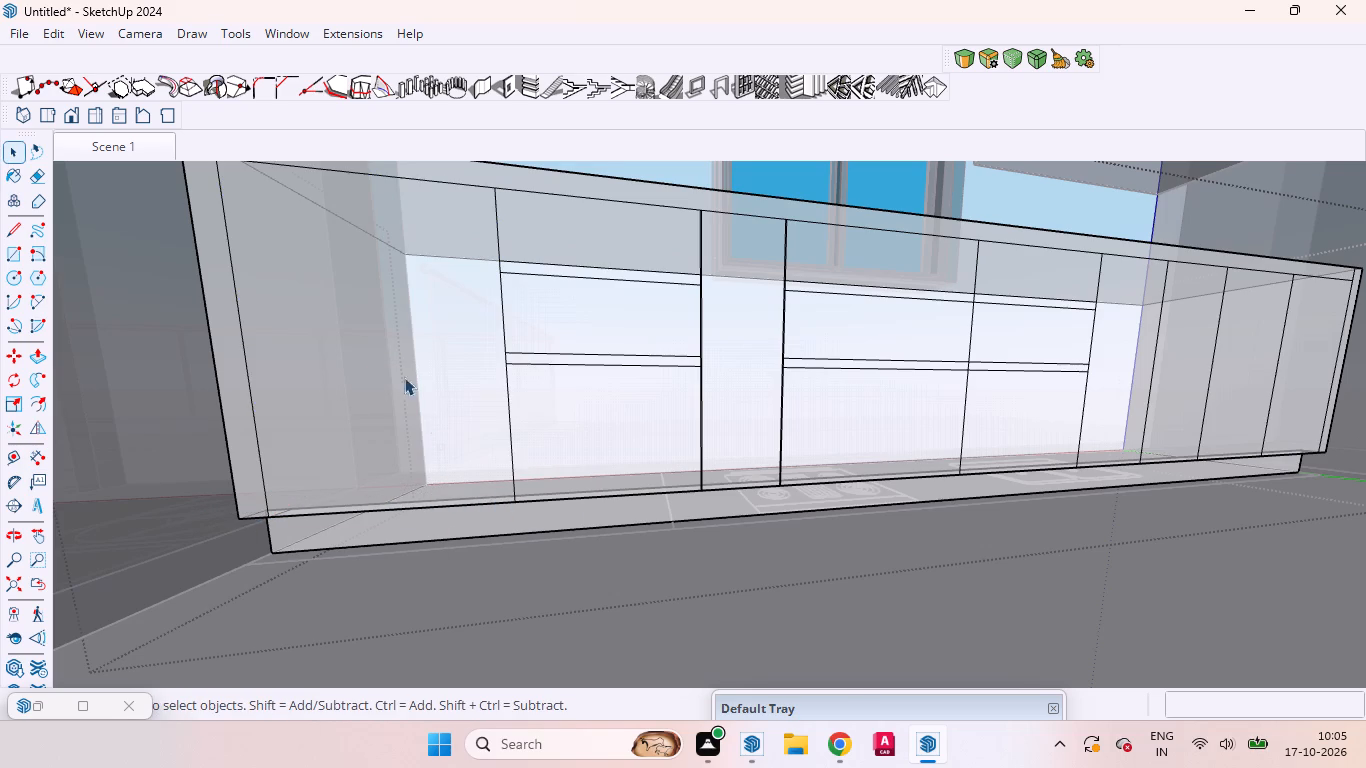
Draw a vertical line about 2' 4" long that splits the counter front's undivided left end panel into two.
key(l)
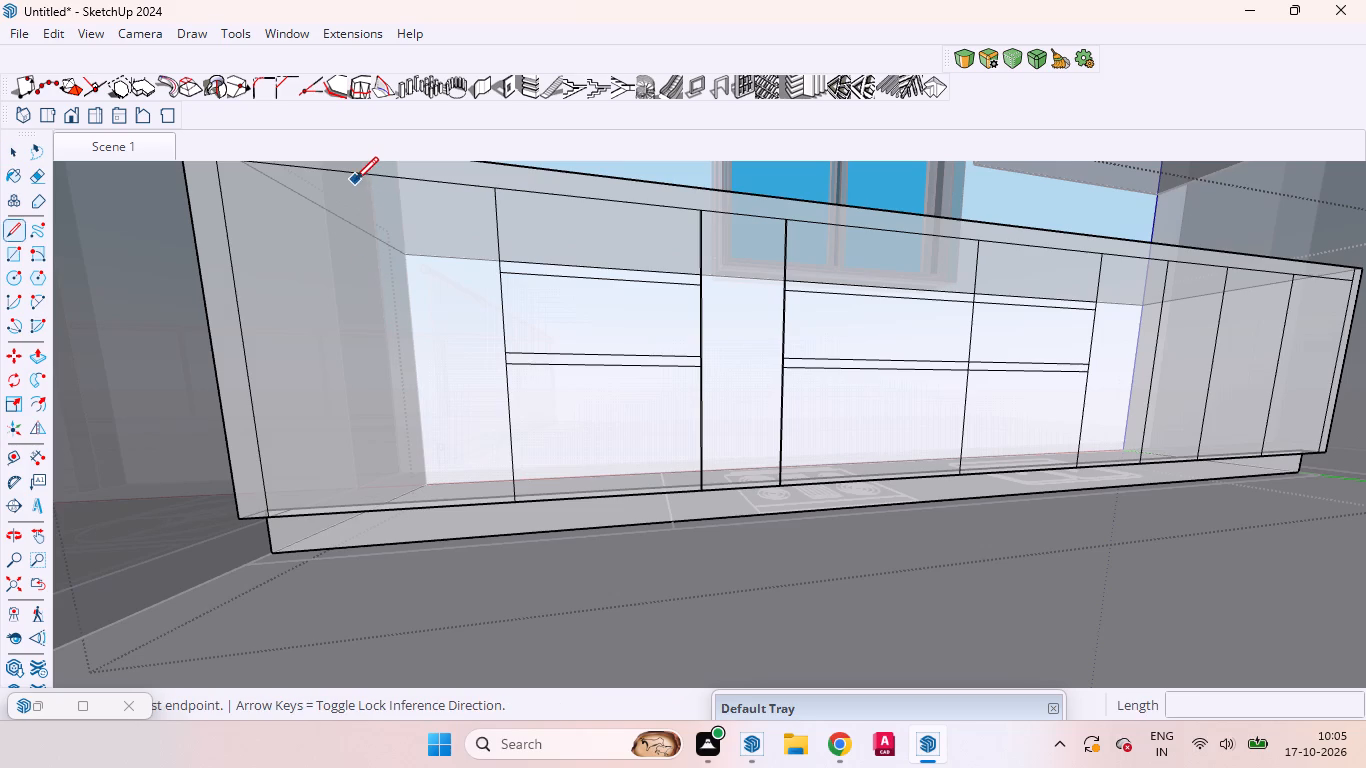
click(358, 175)
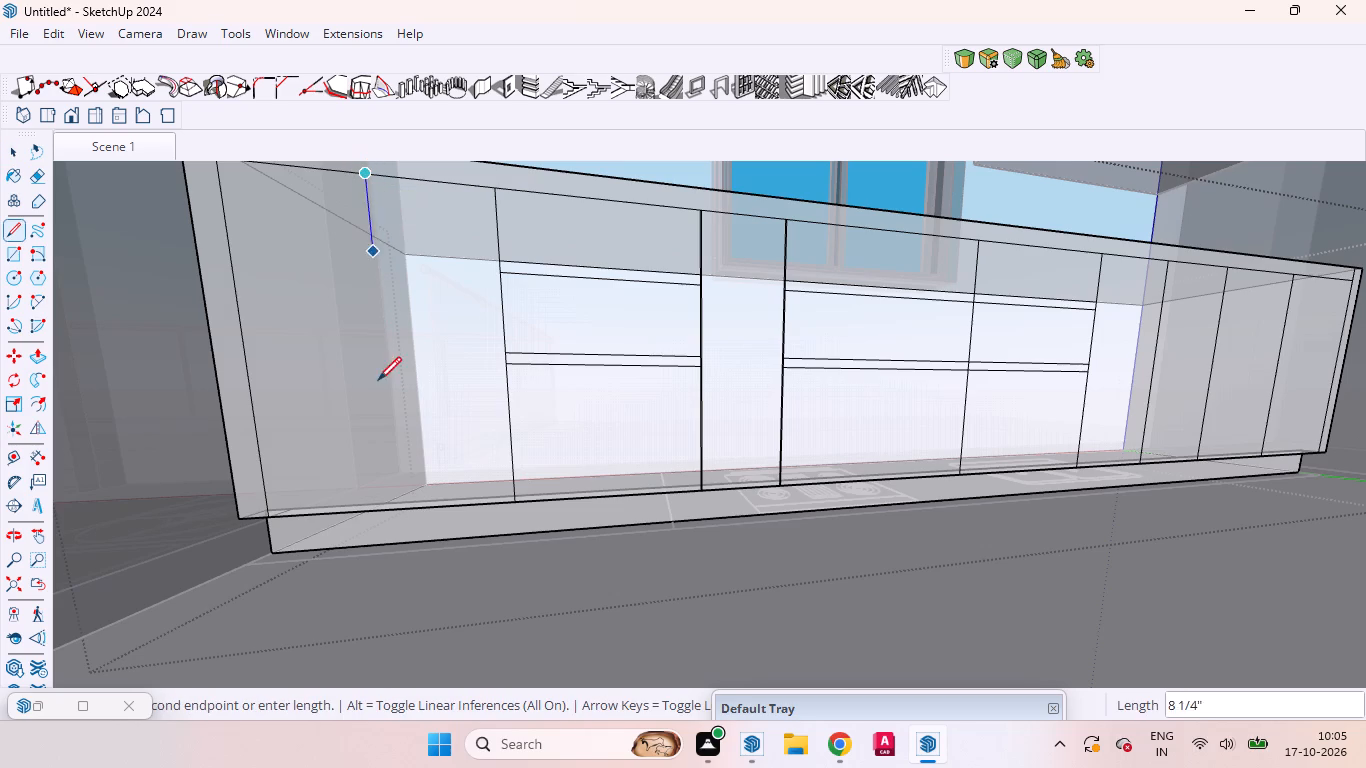
click(395, 509)
key(space)
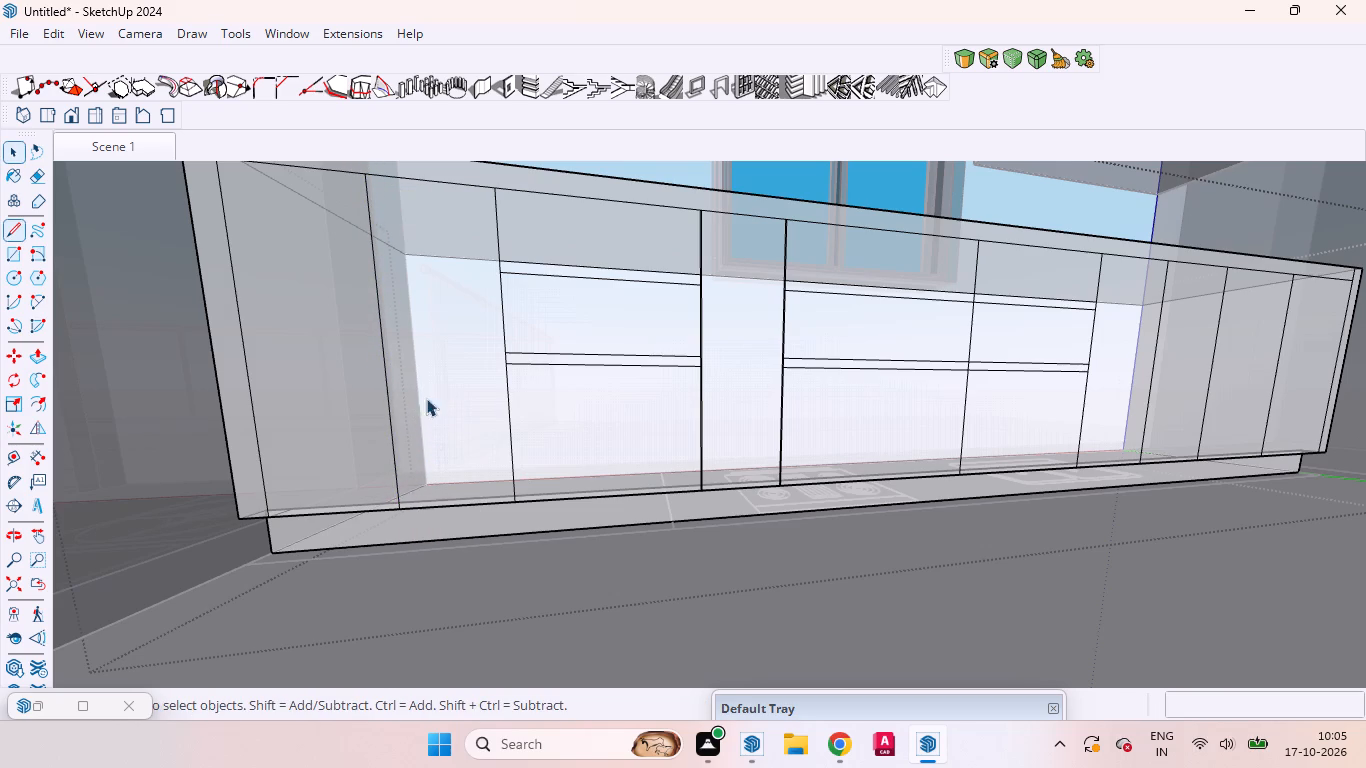
Repeat the 3 mm inward offset on both halves of the split left end panel.
click(440, 358)
key(f)
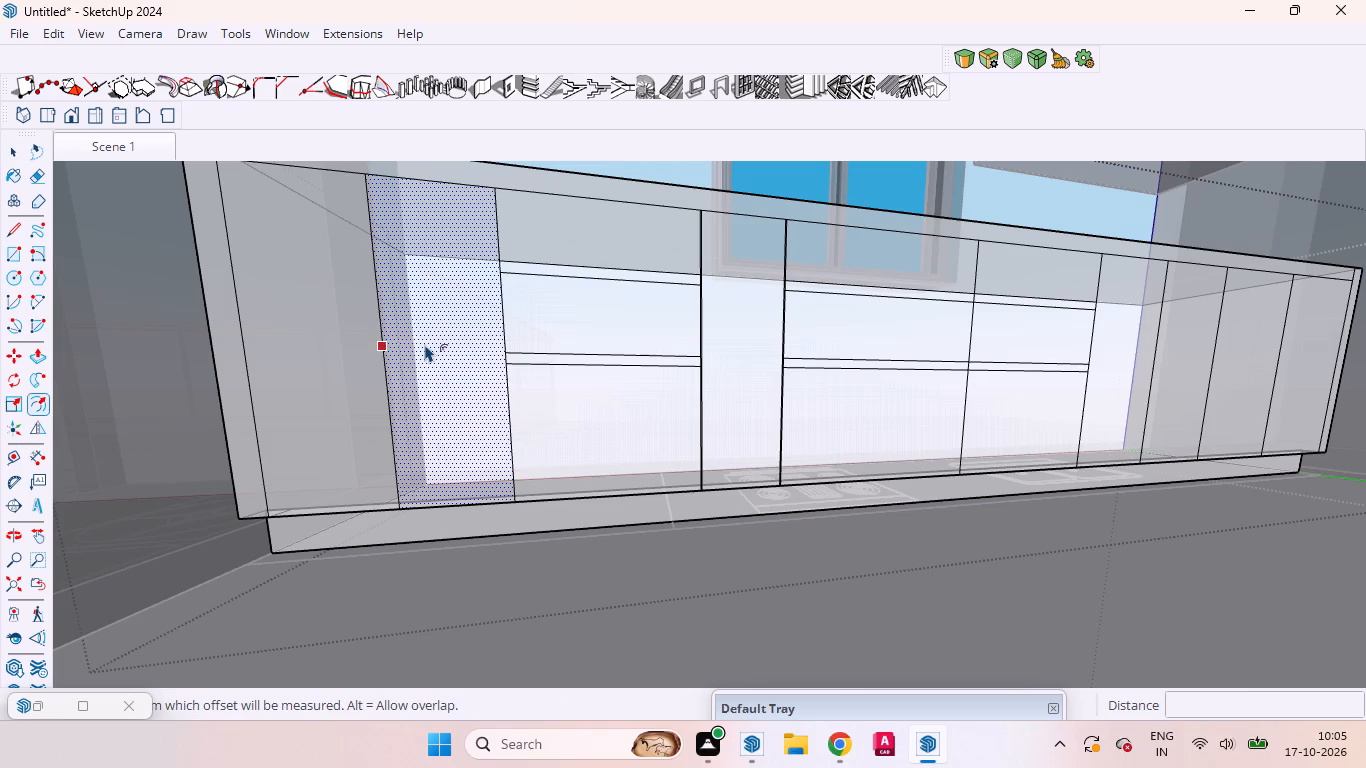
double_click(424, 344)
key(space)
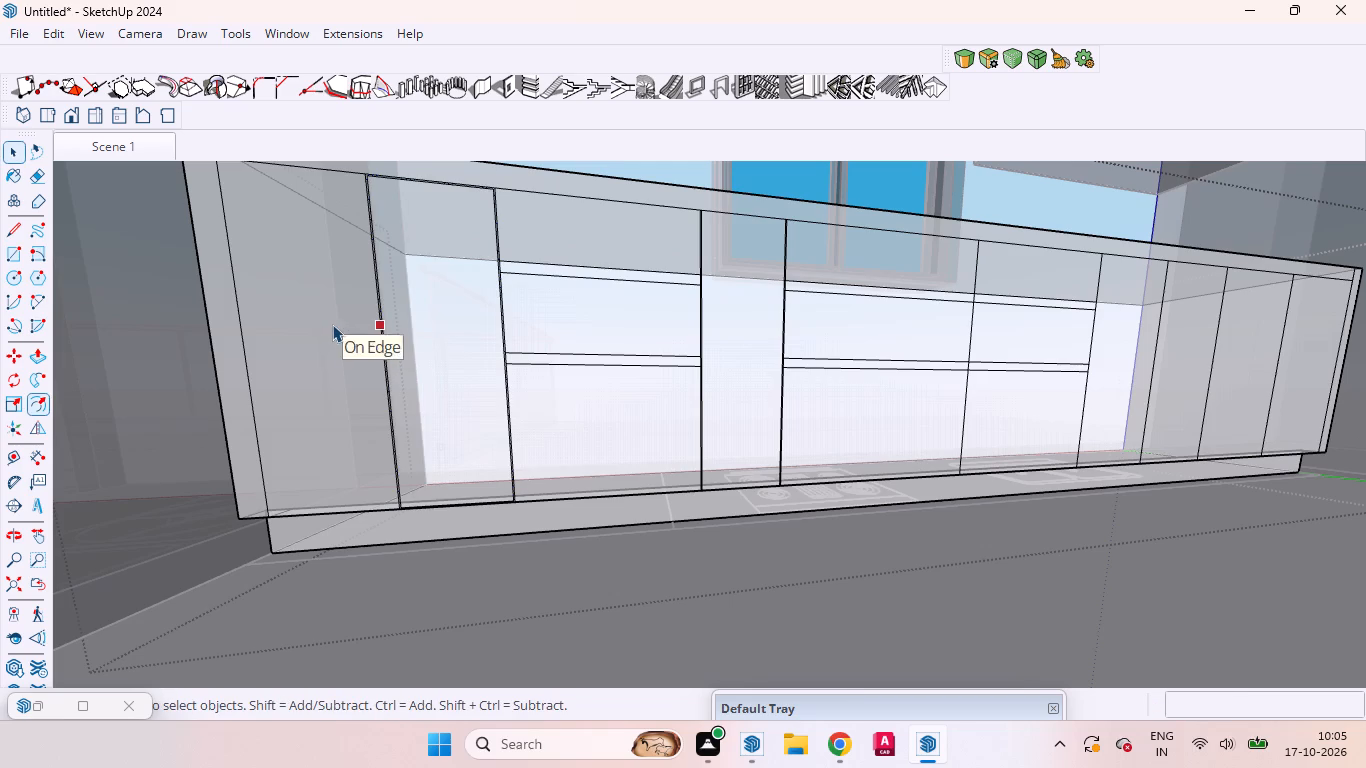
click(331, 320)
key(f)
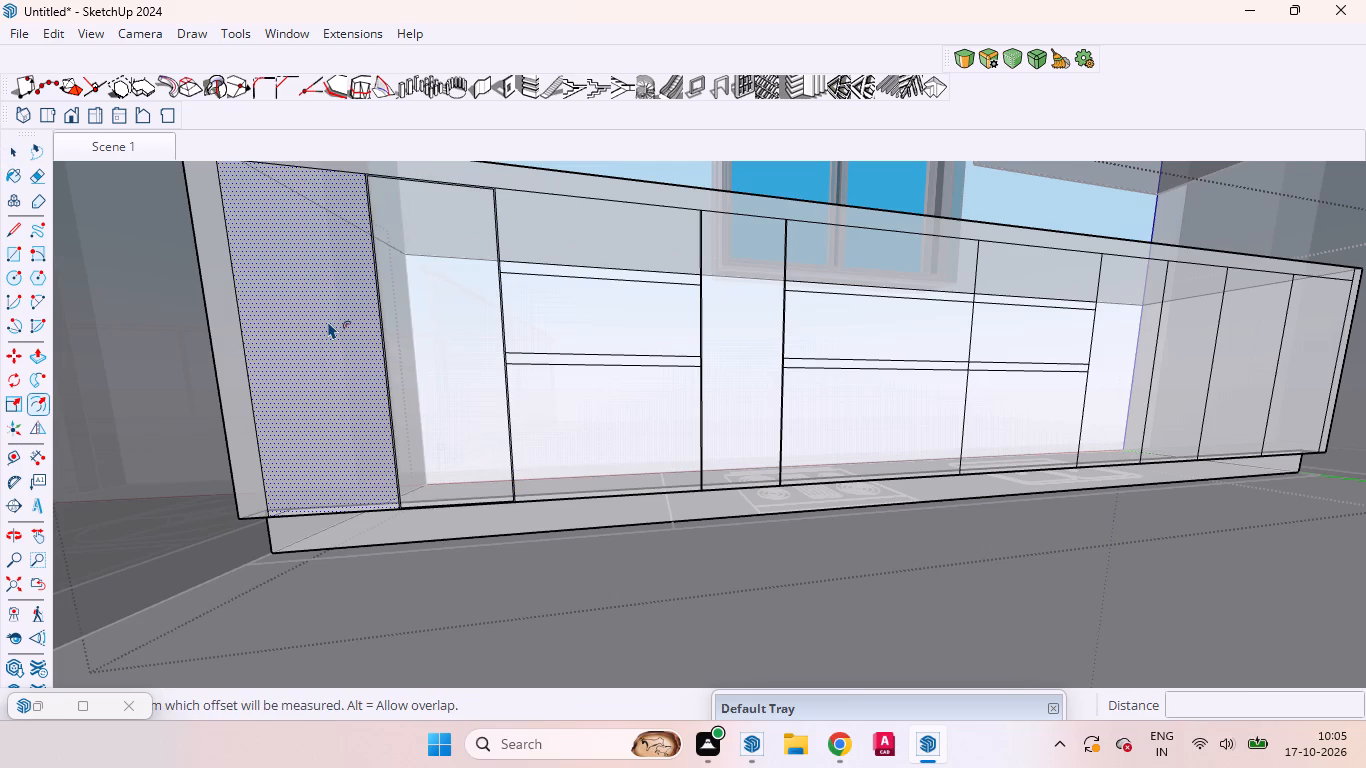
double_click(316, 318)
key(space)
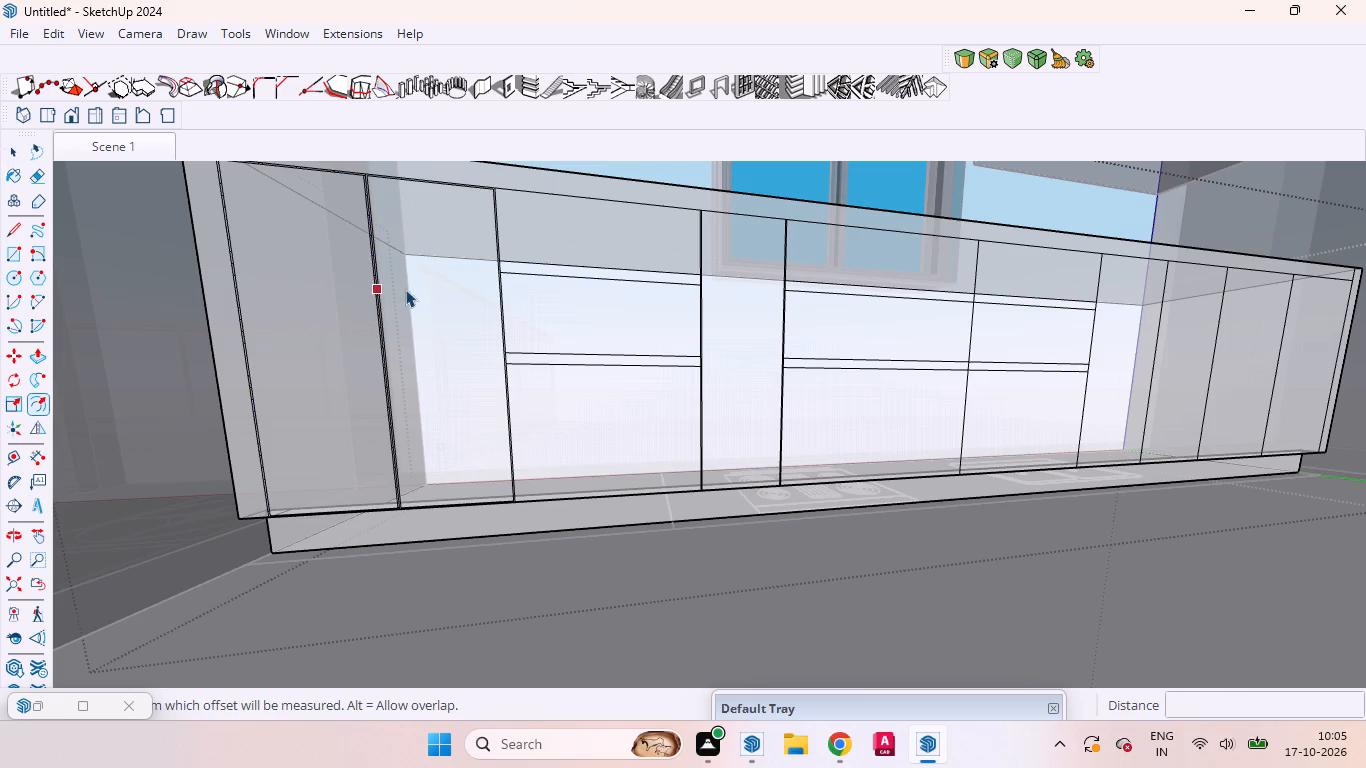
Move the upper inner border line of the end panel's right half up onto its top edge.
click(400, 182)
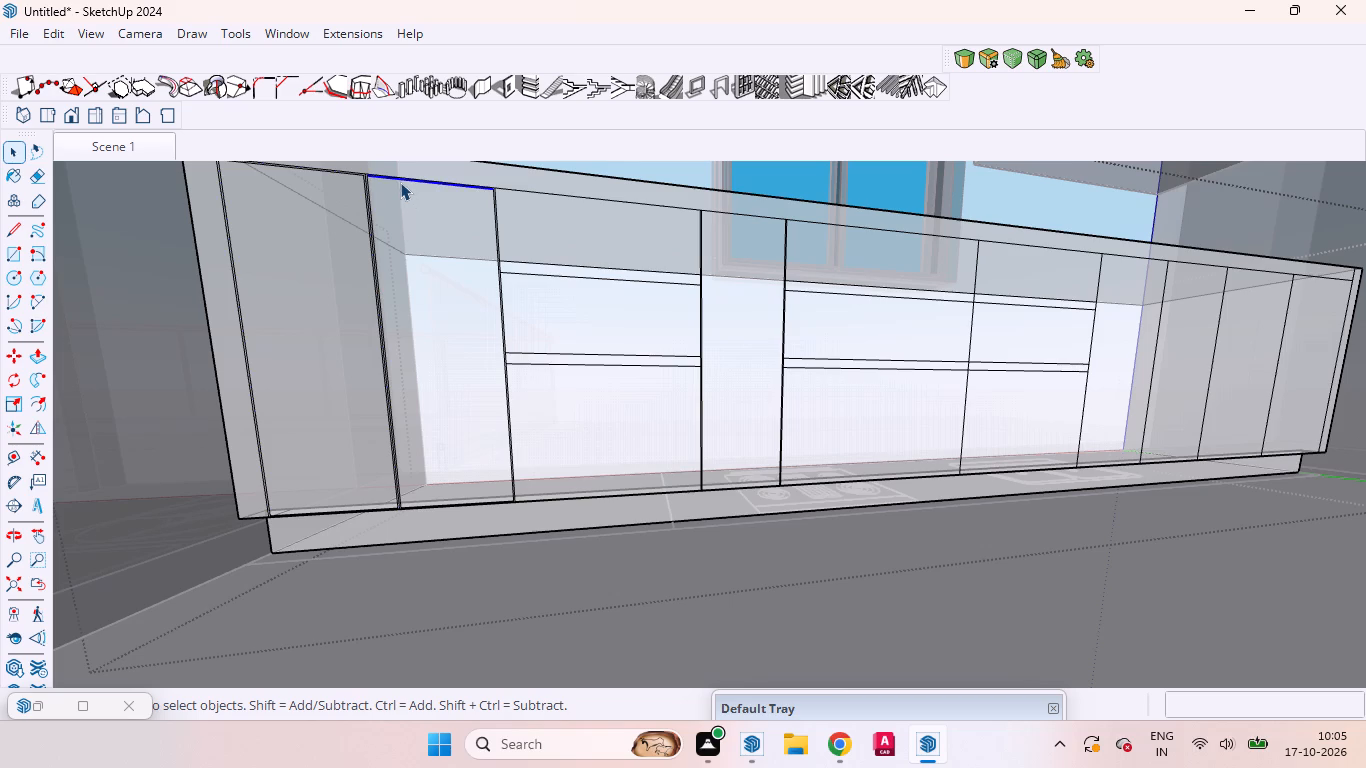
scroll(377, 158, up, 14)
scroll(497, 179, down, 2)
scroll(497, 179, up, 1)
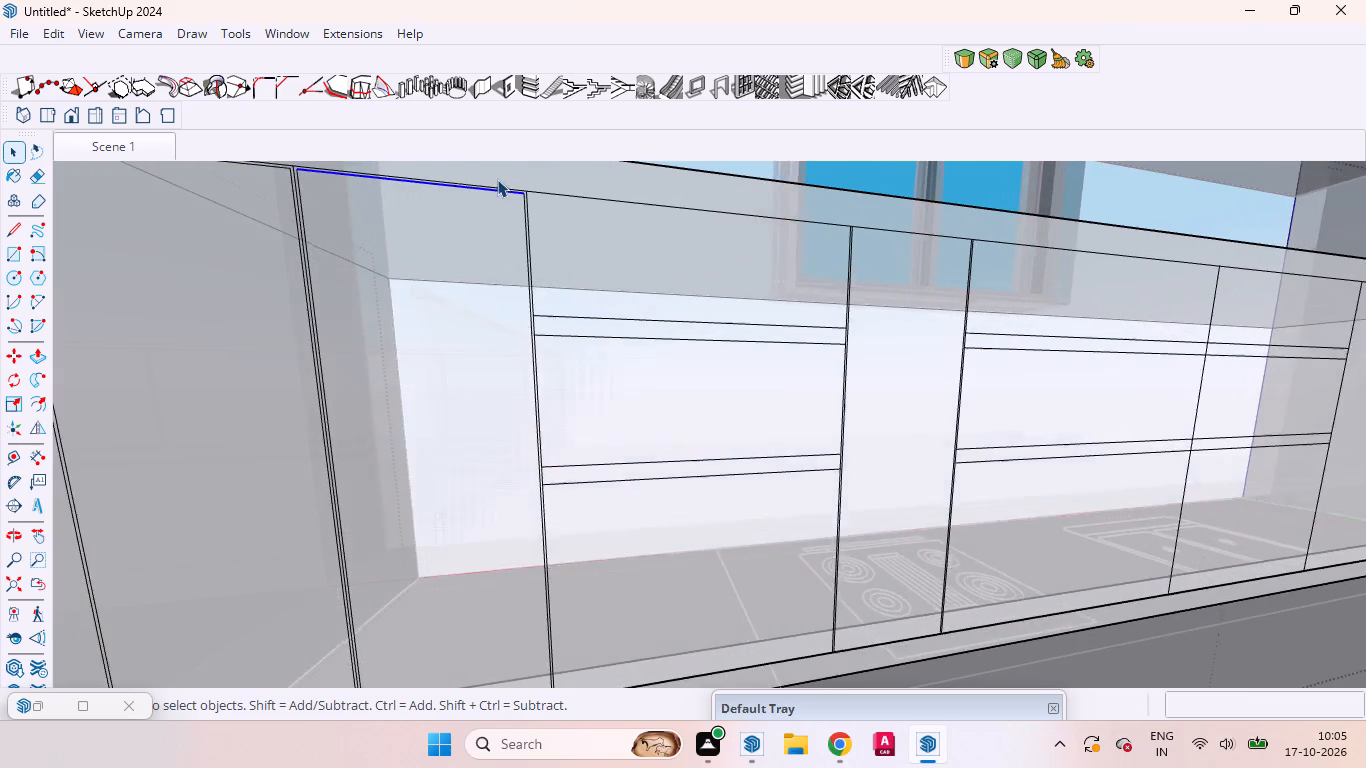
scroll(495, 195, up, 7)
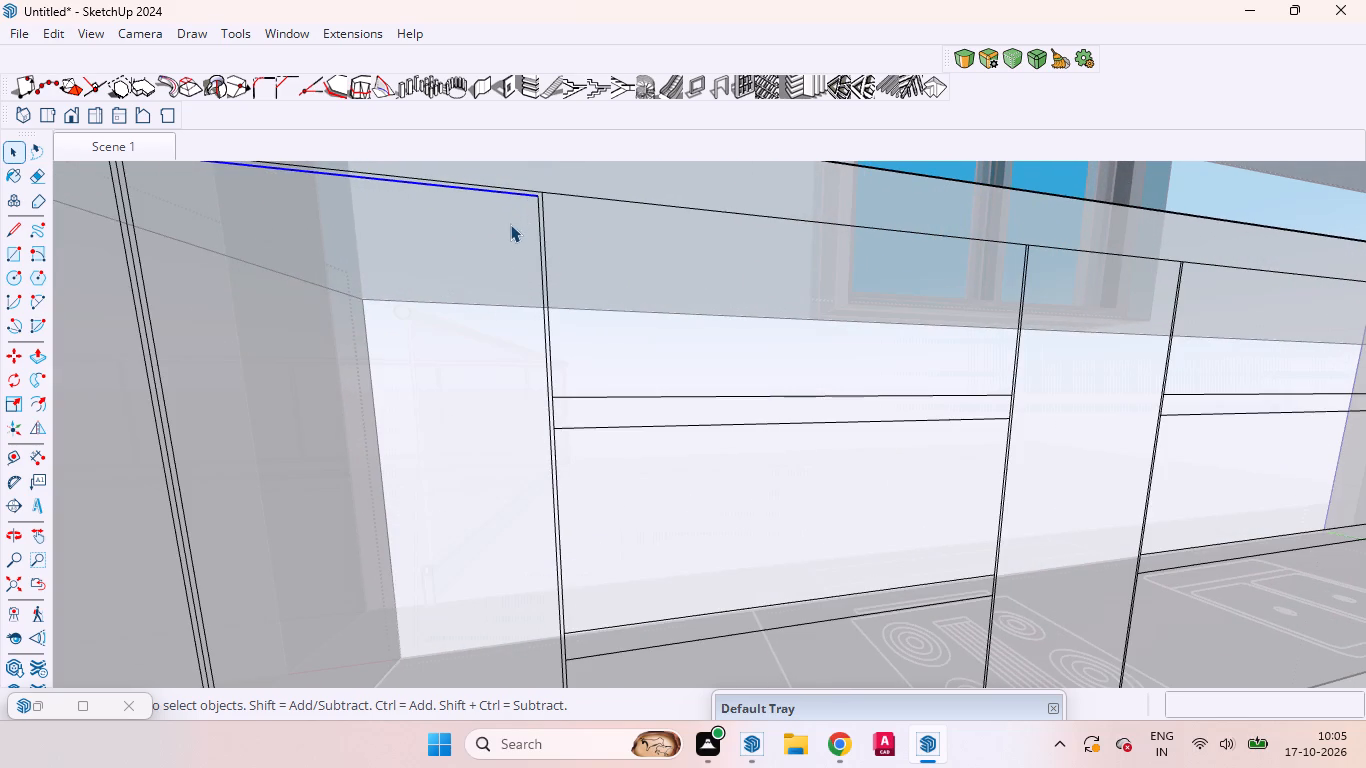
key(m)
scroll(506, 188, up, 6)
scroll(502, 195, down, 3)
scroll(502, 195, up, 7)
scroll(510, 201, down, 1)
scroll(510, 201, up, 2)
scroll(509, 201, down, 1)
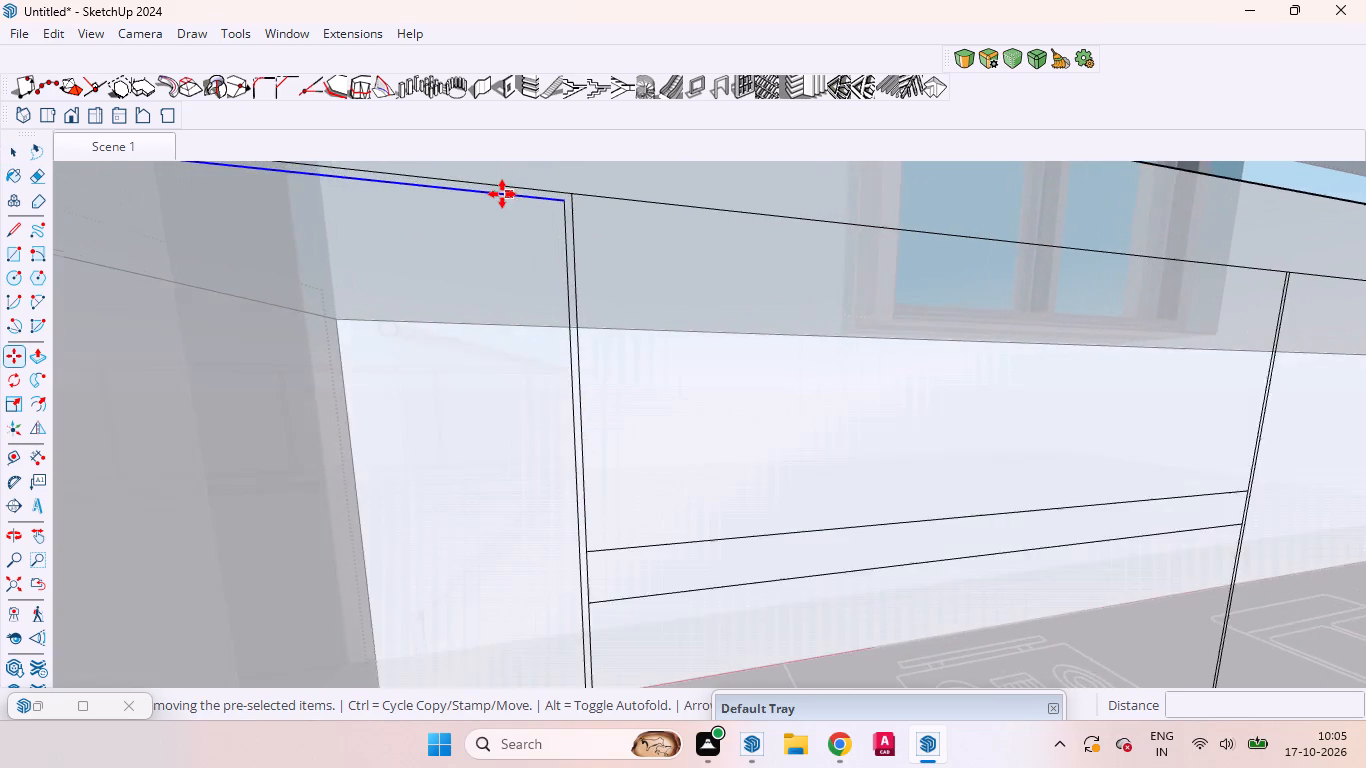
scroll(502, 194, up, 3)
click(454, 193)
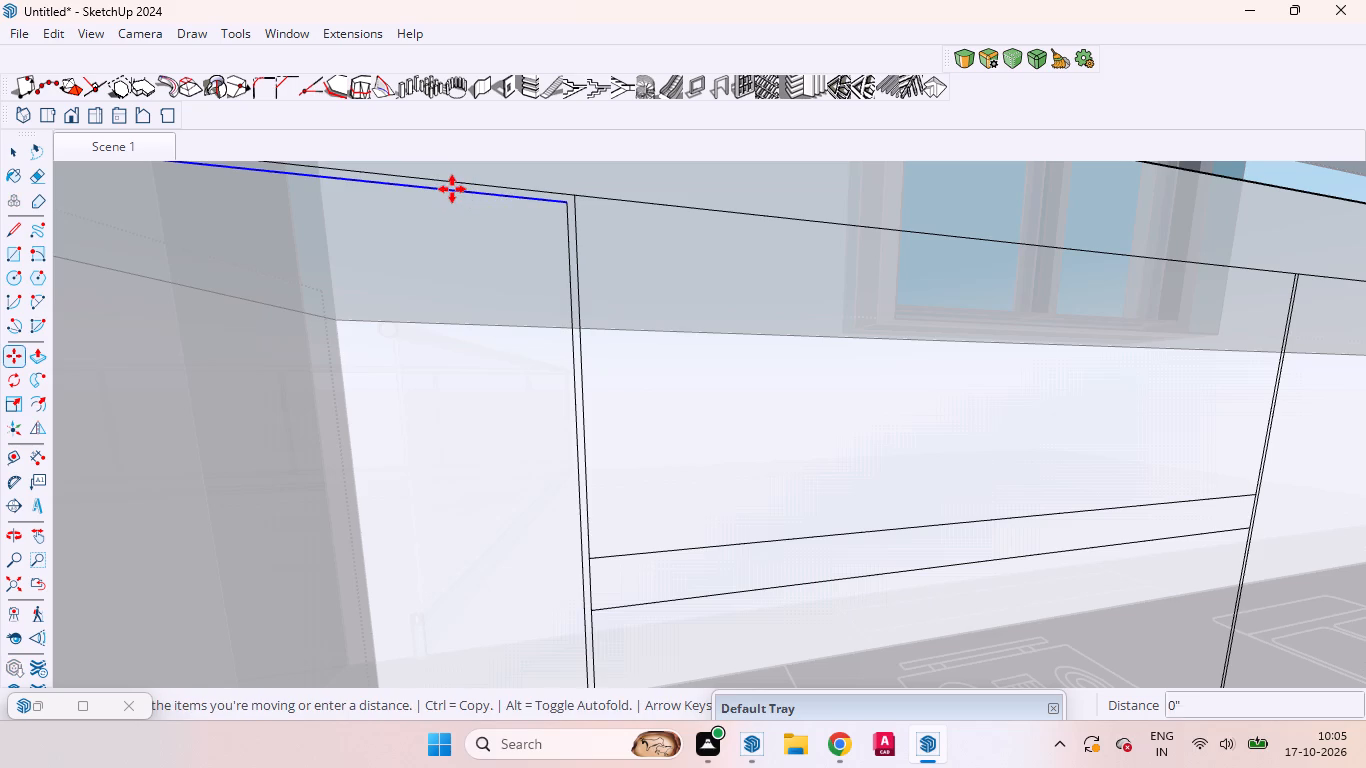
click(451, 185)
scroll(571, 280, down, 6)
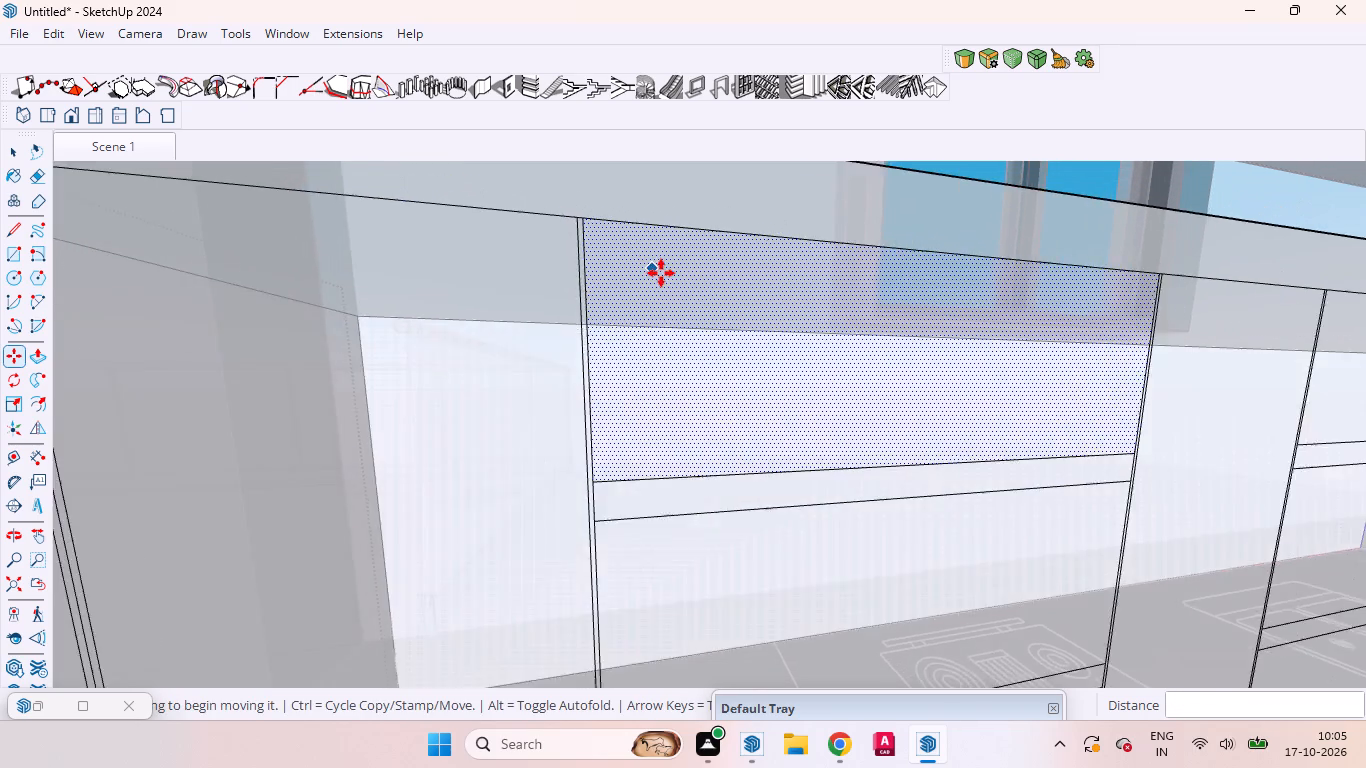
scroll(664, 273, up, 1)
scroll(666, 273, down, 10)
scroll(676, 269, up, 2)
scroll(676, 269, down, 7)
key(space)
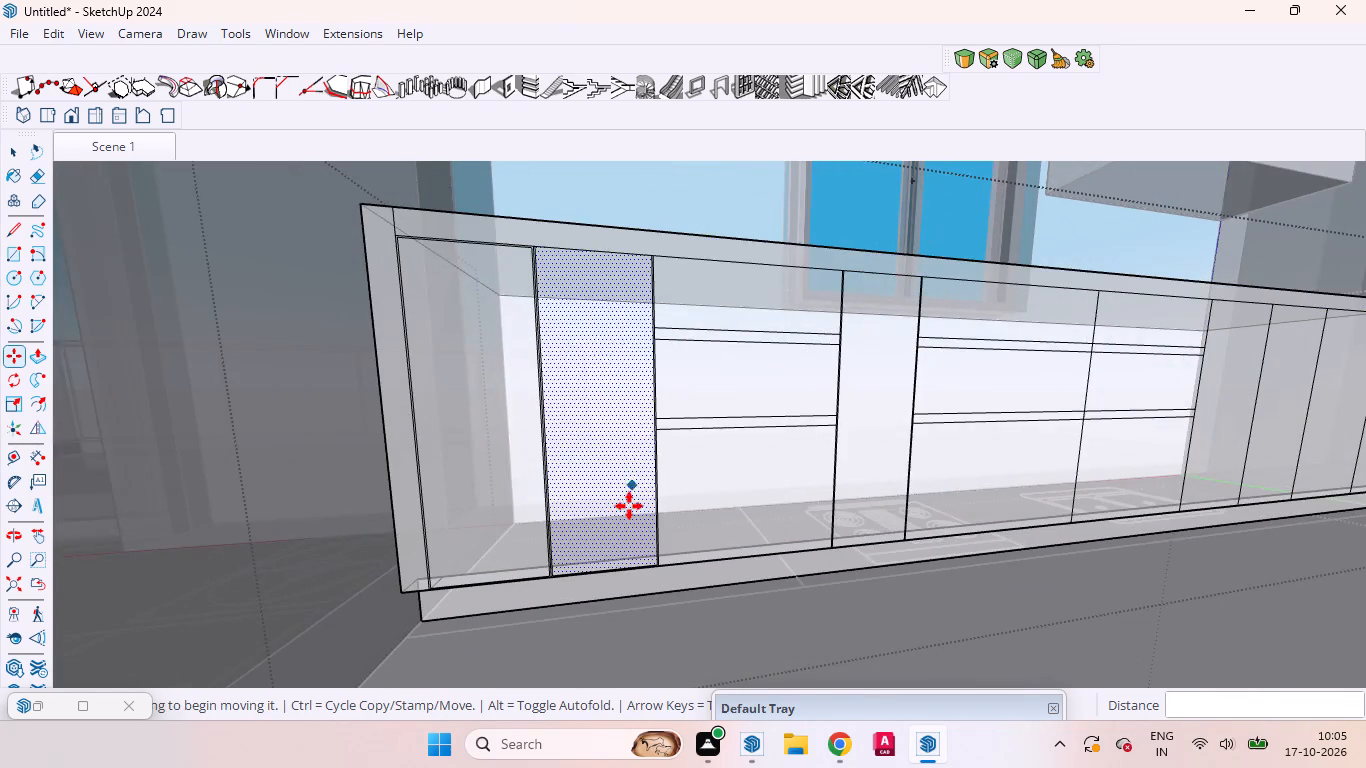
Move the lower inner border line of the end panel's right half down onto its bottom edge.
scroll(585, 592, down, 1)
scroll(588, 590, up, 14)
scroll(526, 572, down, 1)
scroll(522, 573, up, 7)
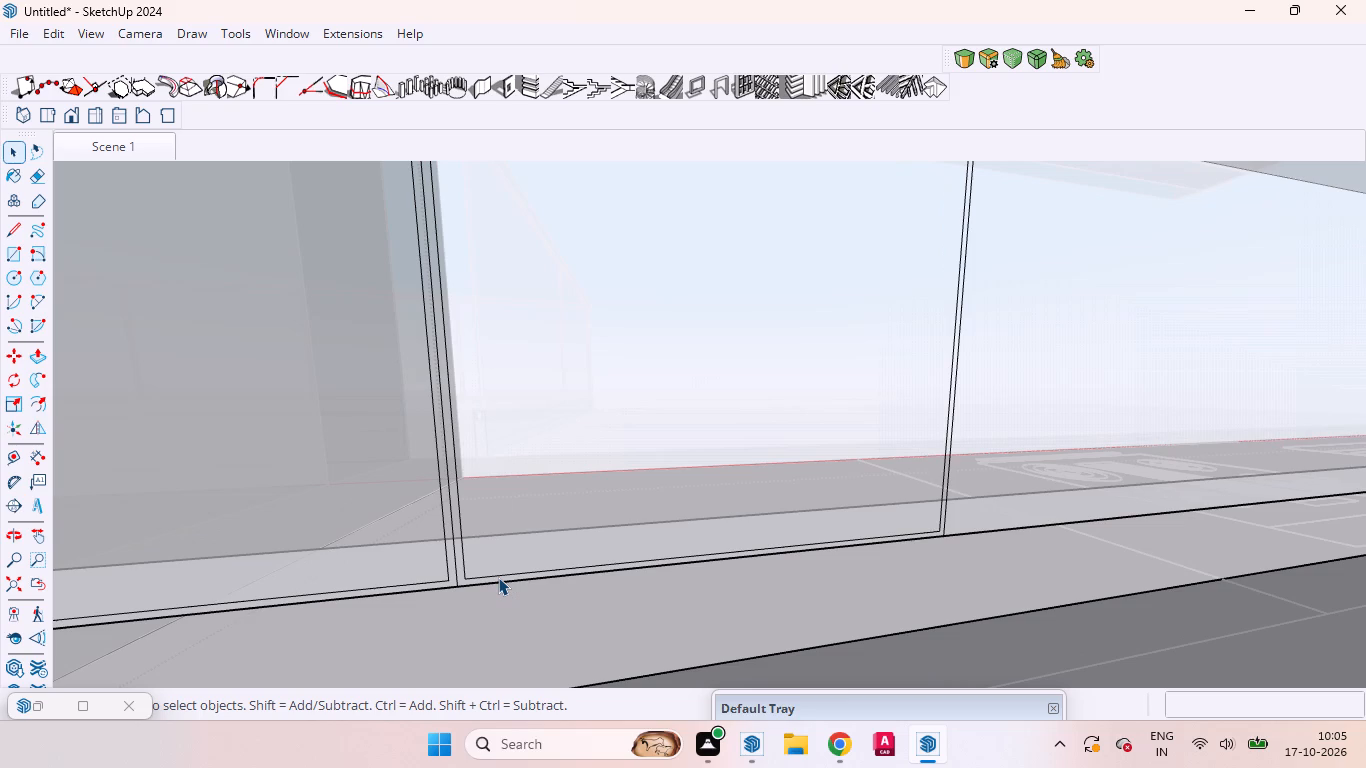
click(498, 577)
key(m)
click(498, 577)
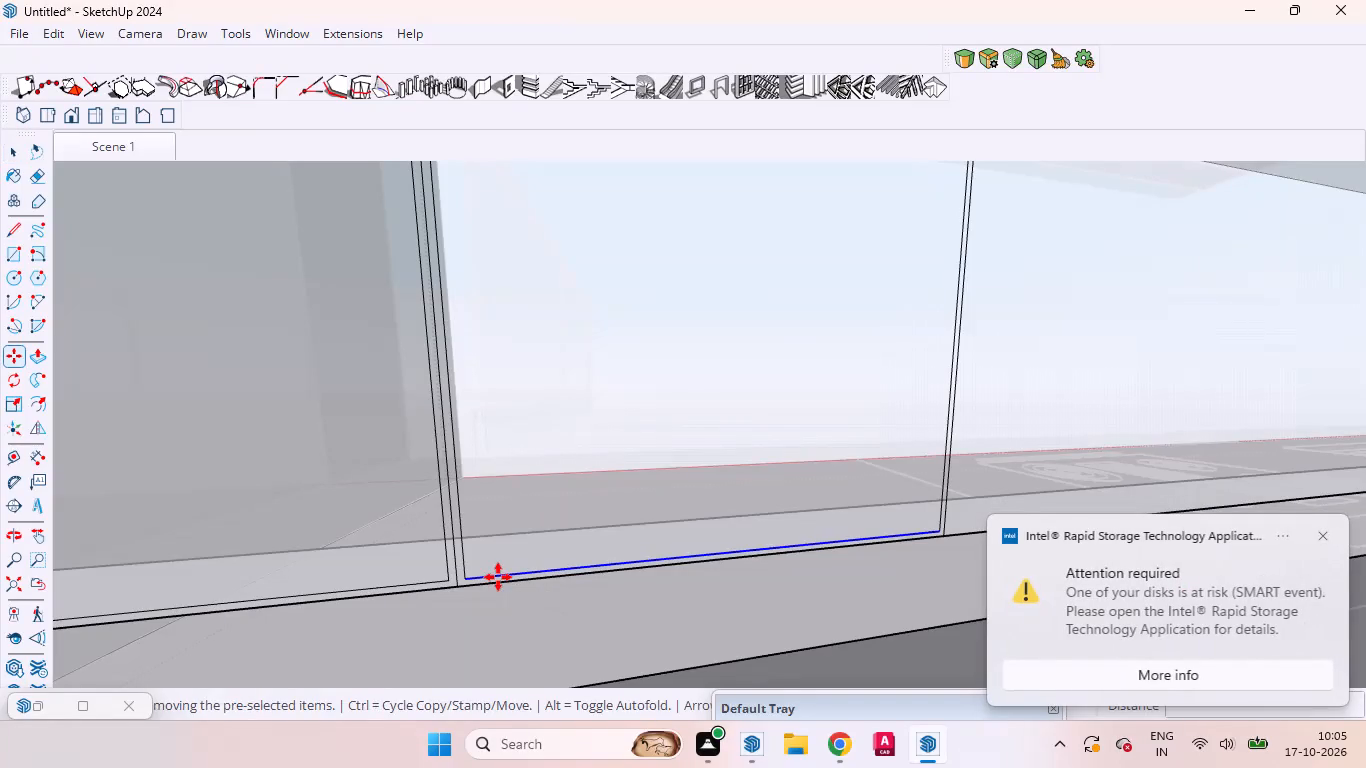
click(491, 583)
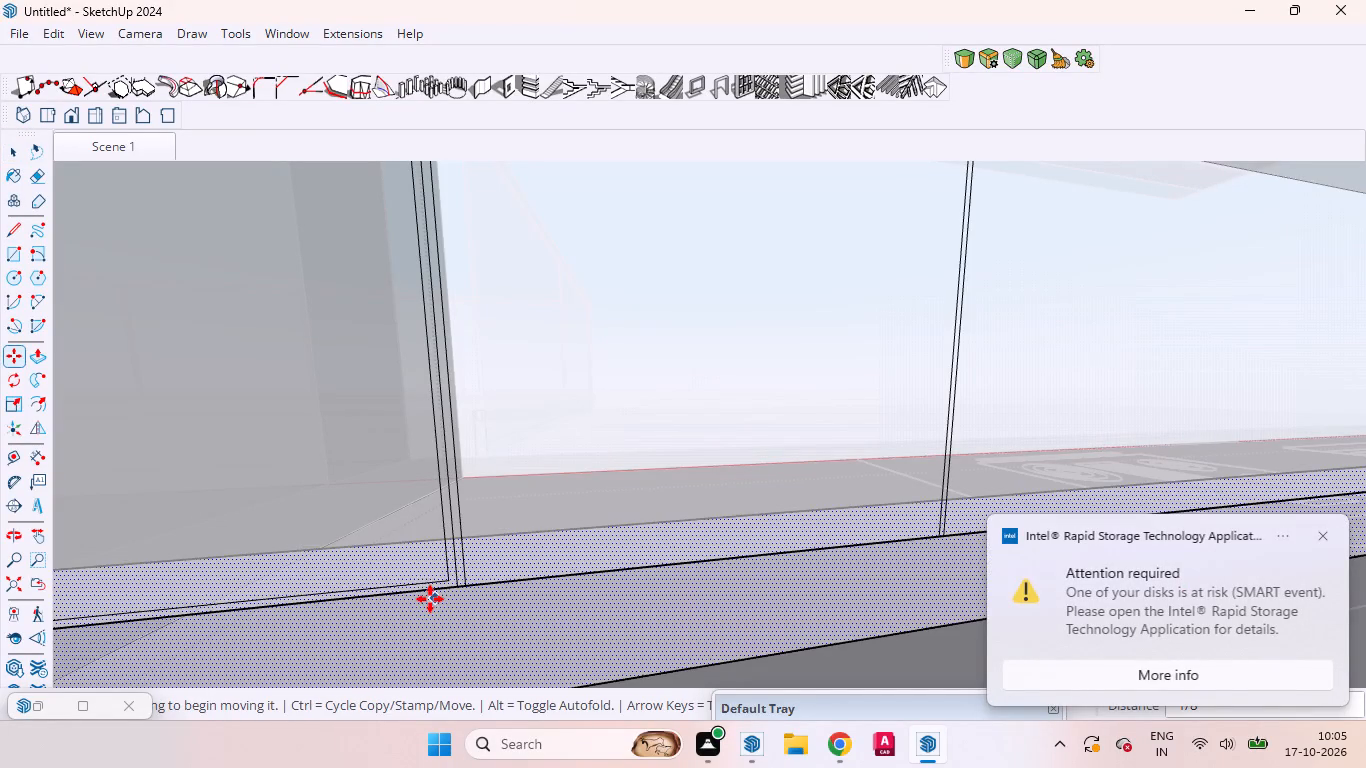
key(space)
Move the lower inner border line of the end panel's left half down onto its bottom edge.
click(428, 583)
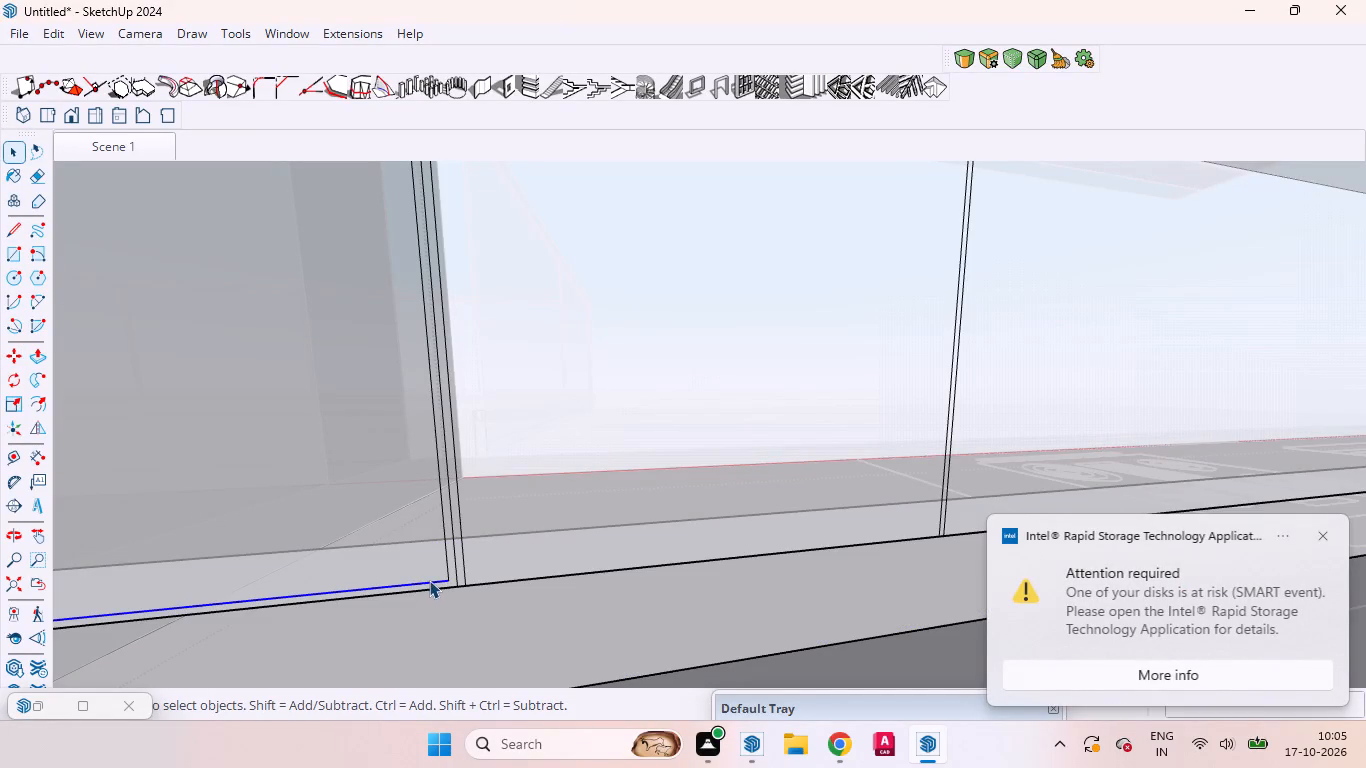
key(m)
click(429, 580)
click(432, 590)
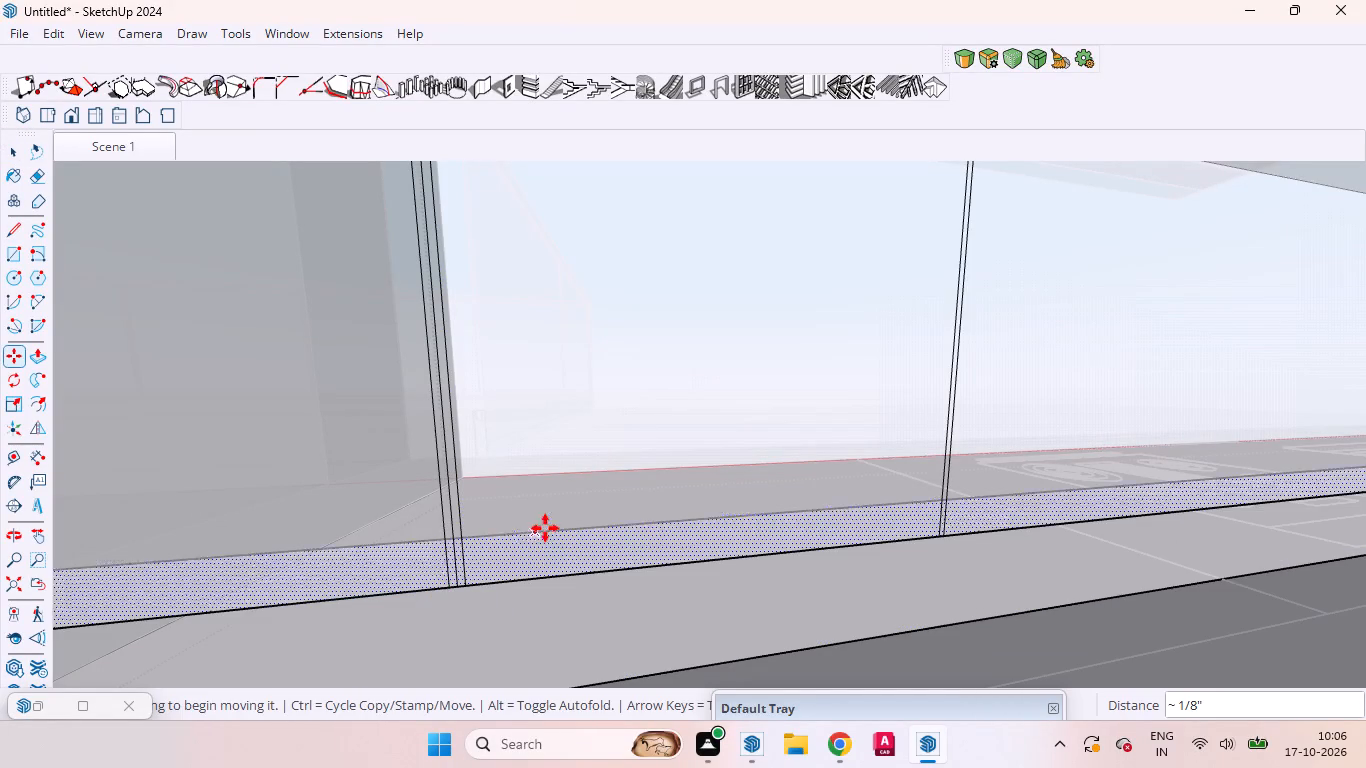
key(space)
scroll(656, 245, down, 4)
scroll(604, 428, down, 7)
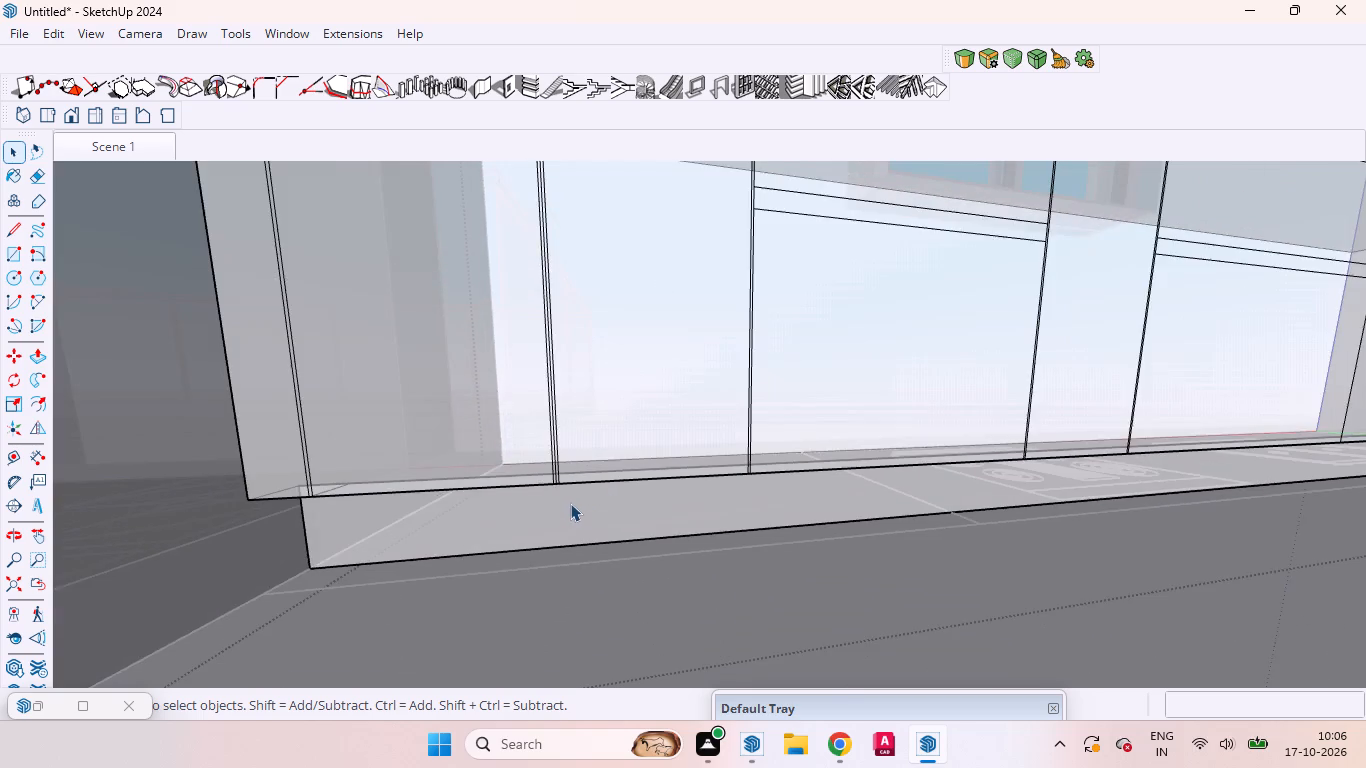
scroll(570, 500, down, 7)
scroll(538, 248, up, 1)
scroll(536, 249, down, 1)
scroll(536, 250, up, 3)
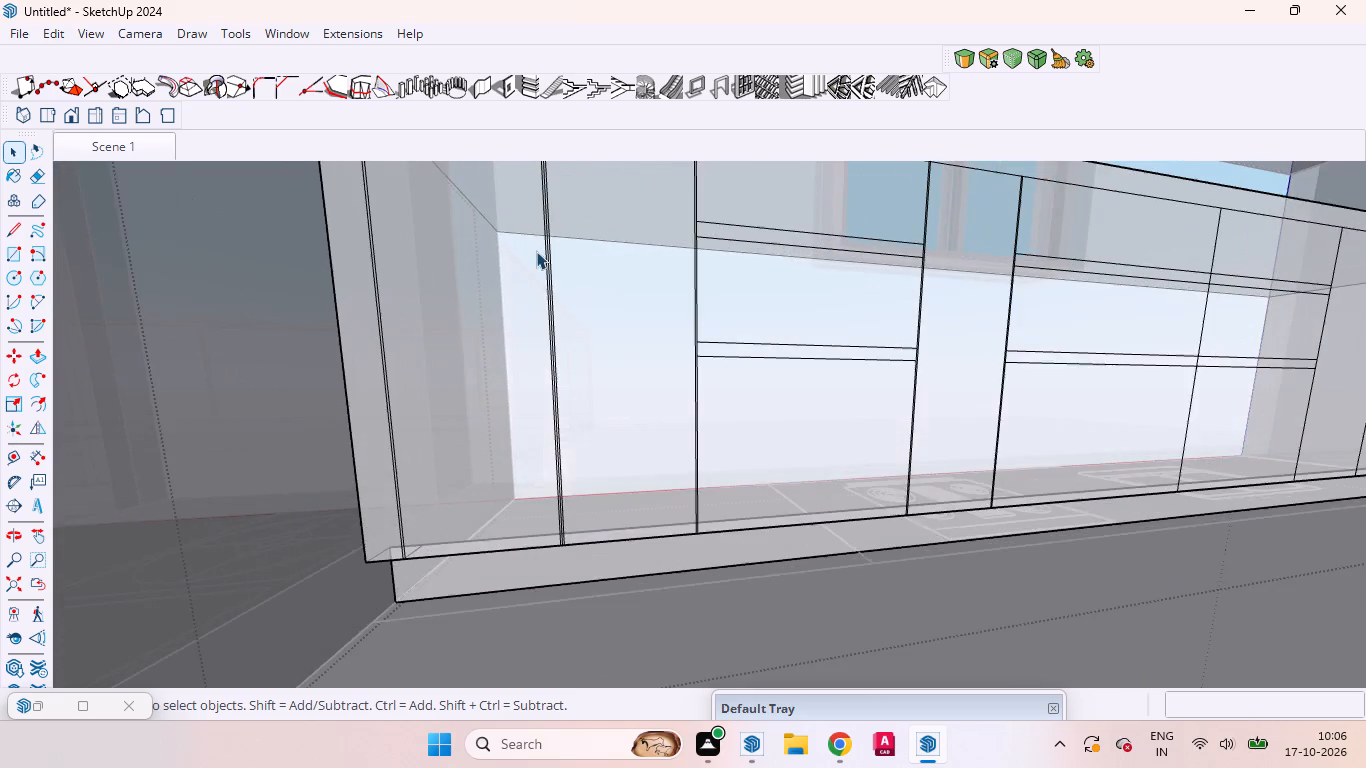
Move the right inner border line of the end panel's left half across the divider onto the right half's left inner line.
scroll(543, 250, up, 7)
scroll(560, 275, down, 2)
scroll(560, 275, up, 10)
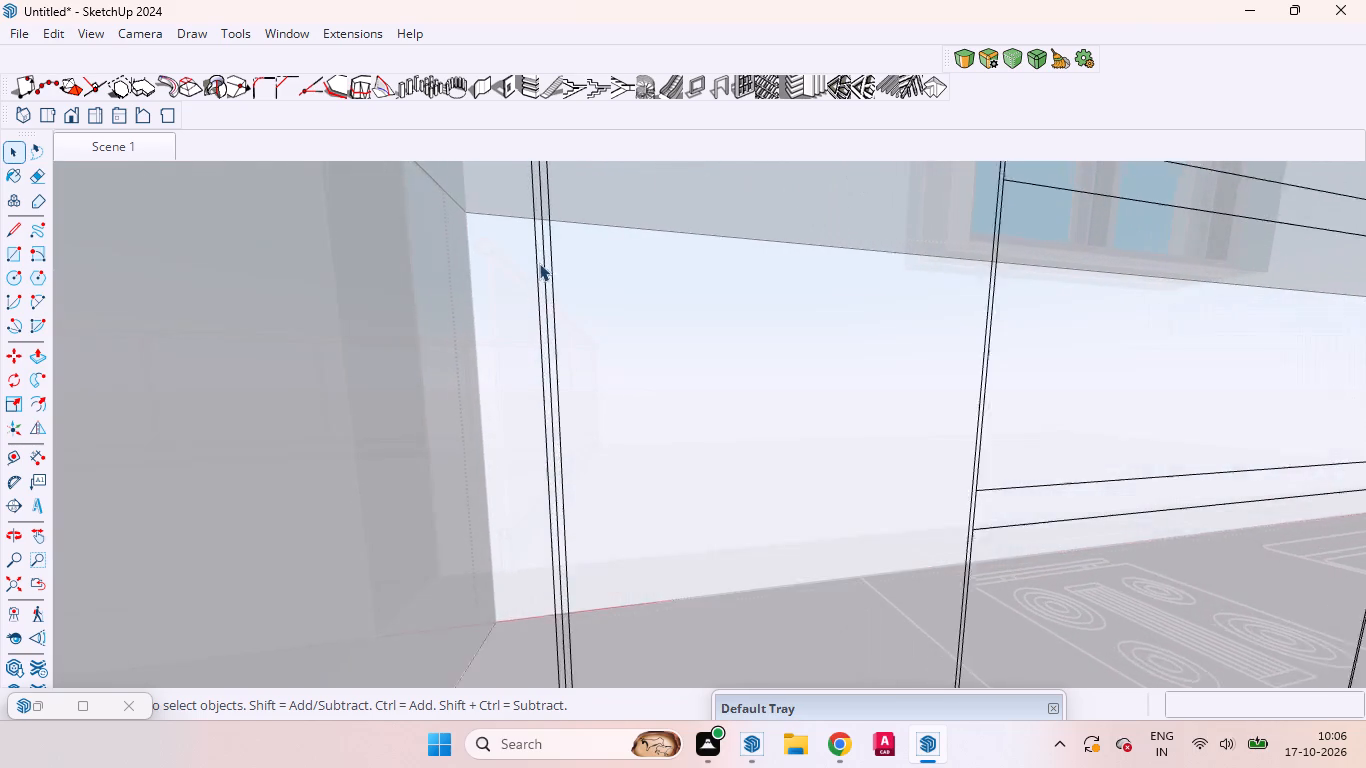
scroll(539, 263, up, 1)
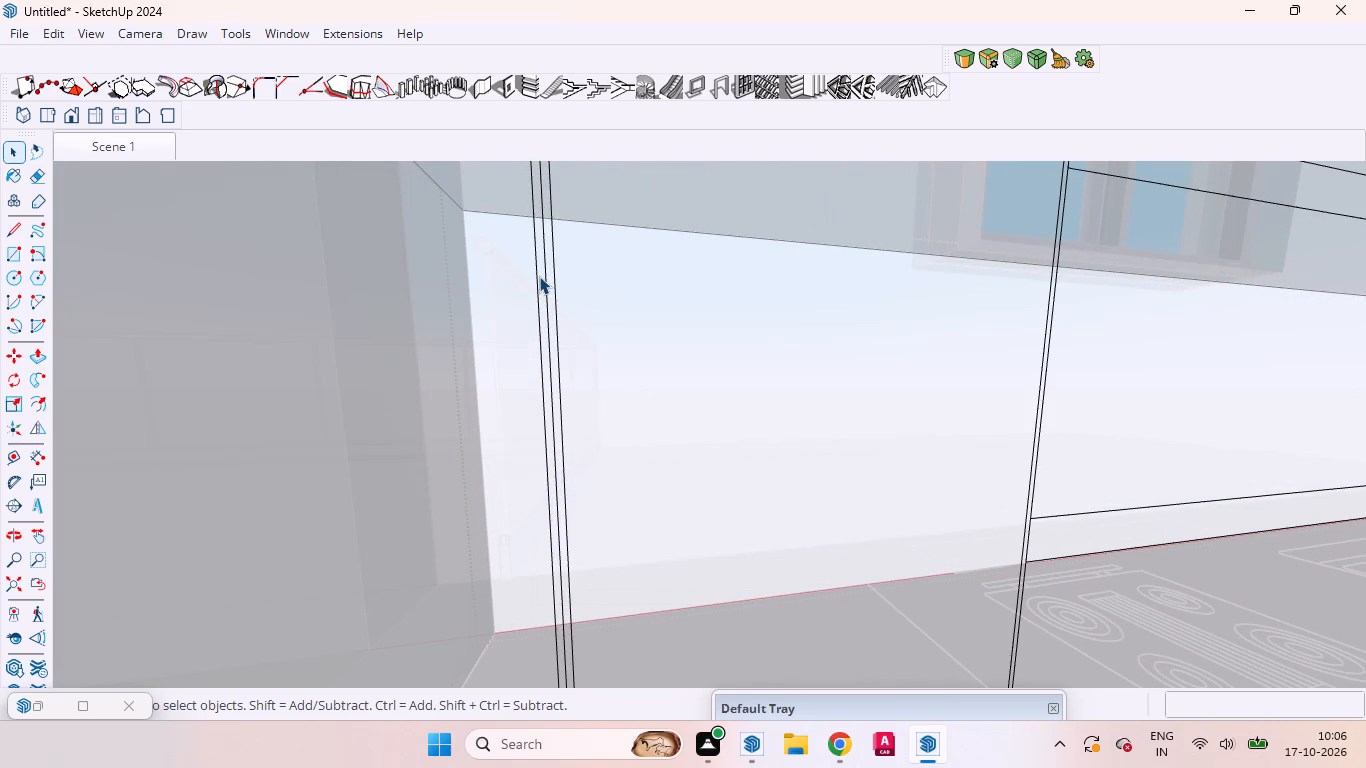
click(536, 276)
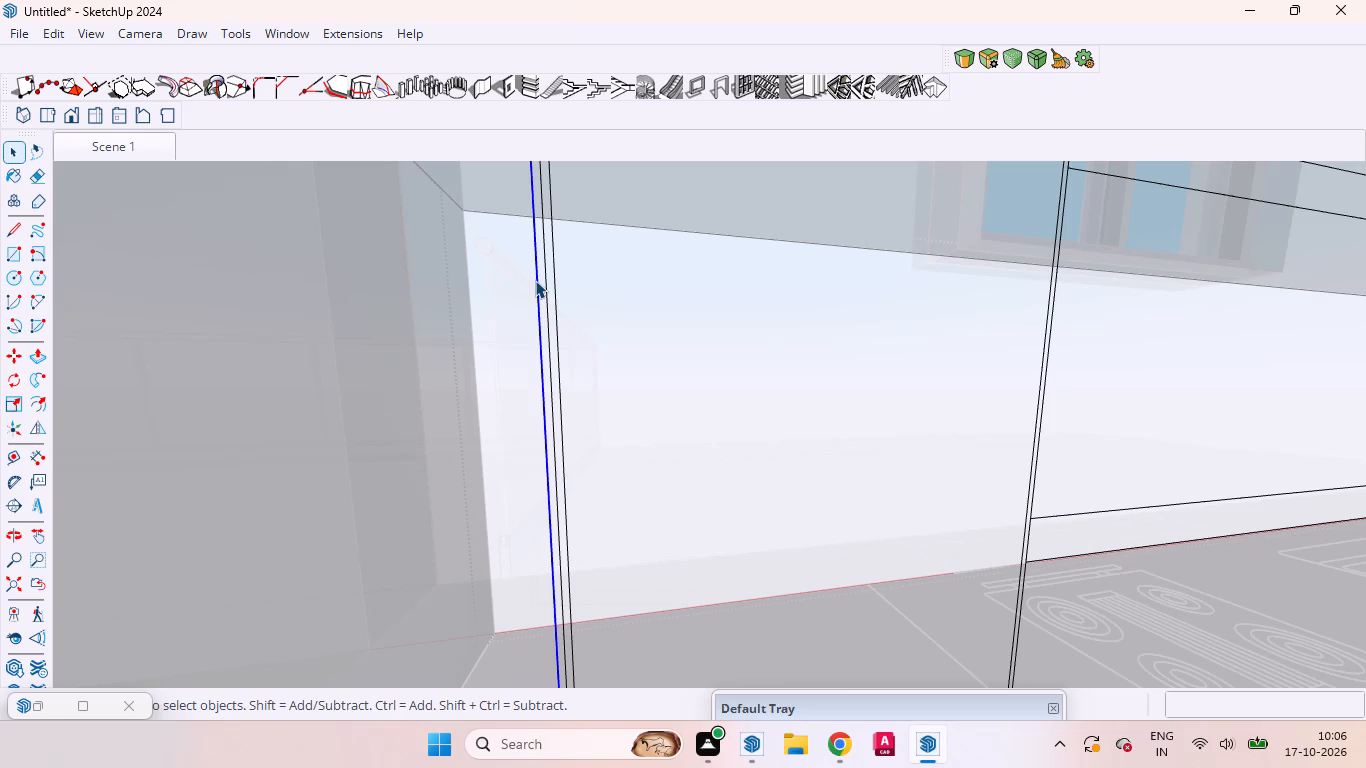
key(m)
click(535, 280)
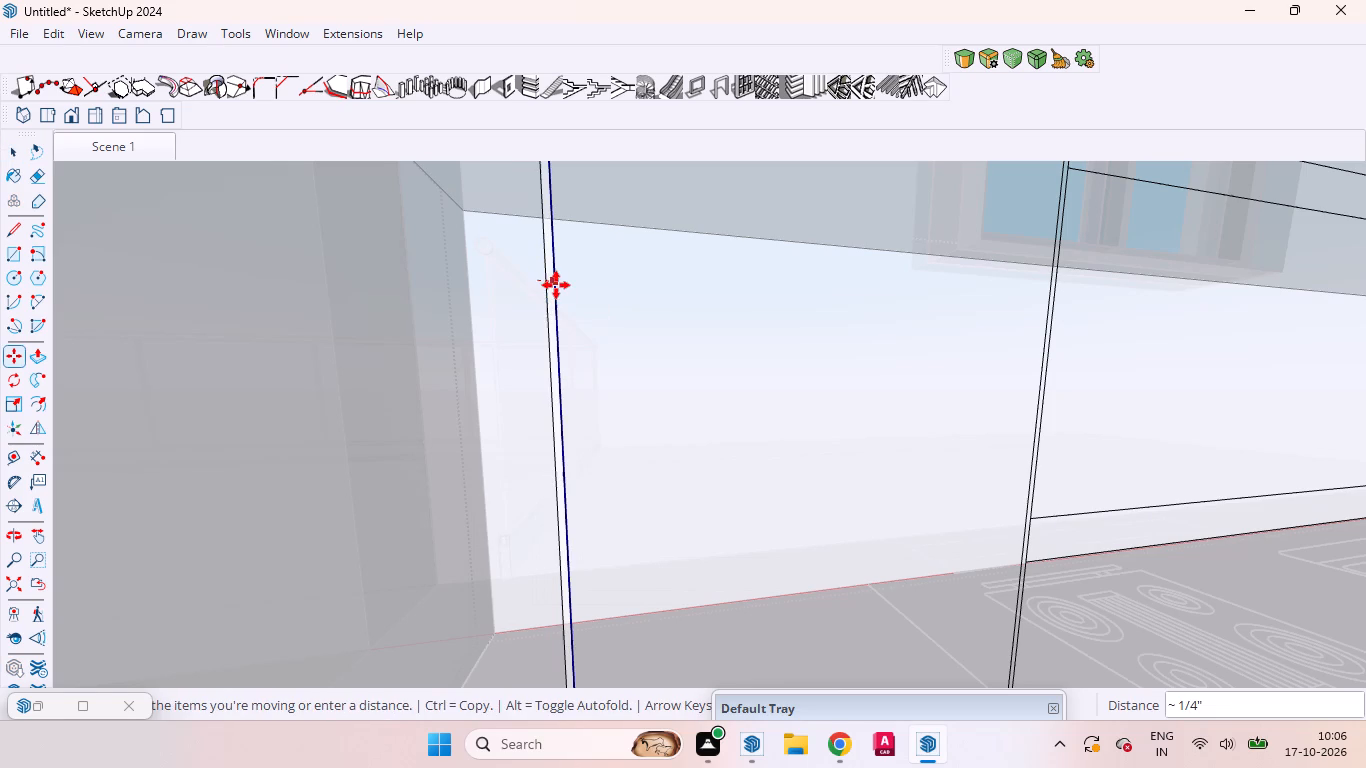
click(548, 284)
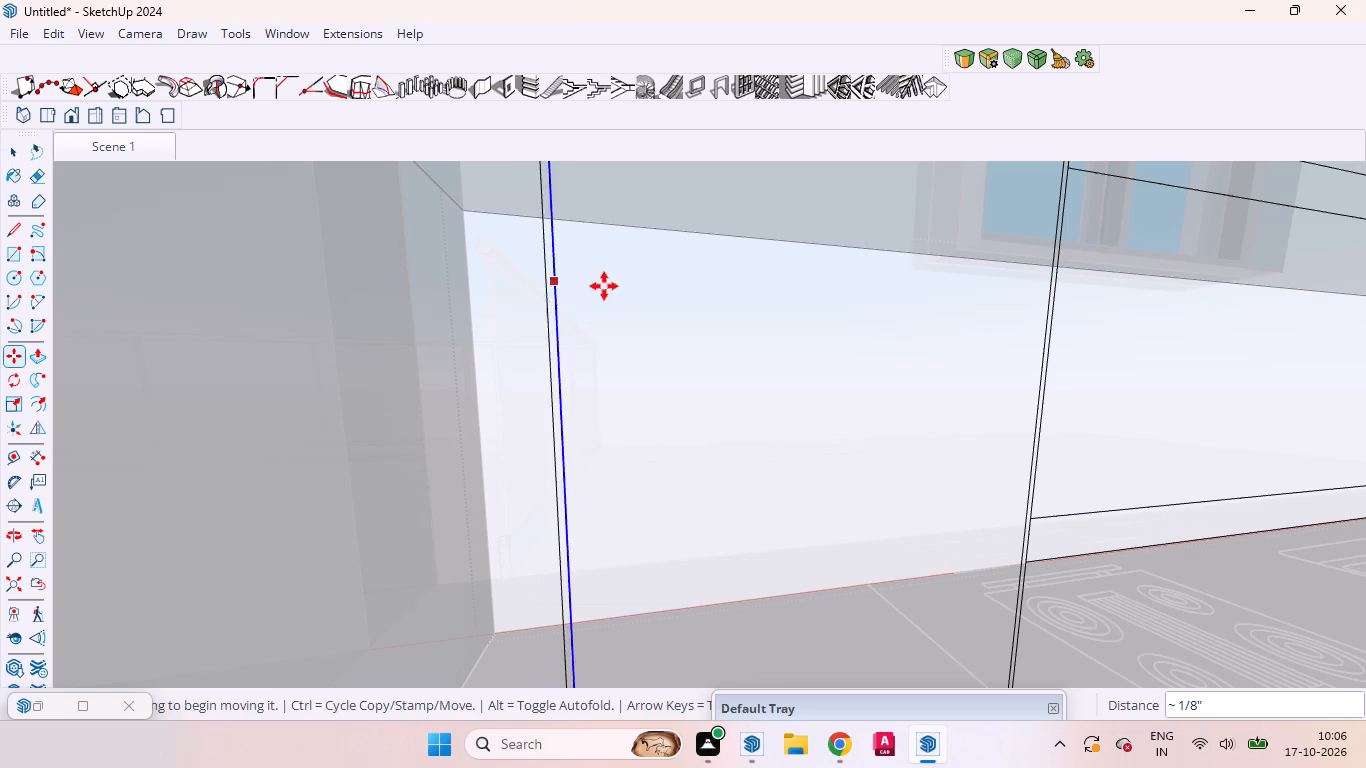
key(space)
Move the upper inner border line of the end panel's left half up onto its top edge.
scroll(511, 383, down, 2)
scroll(202, 418, up, 1)
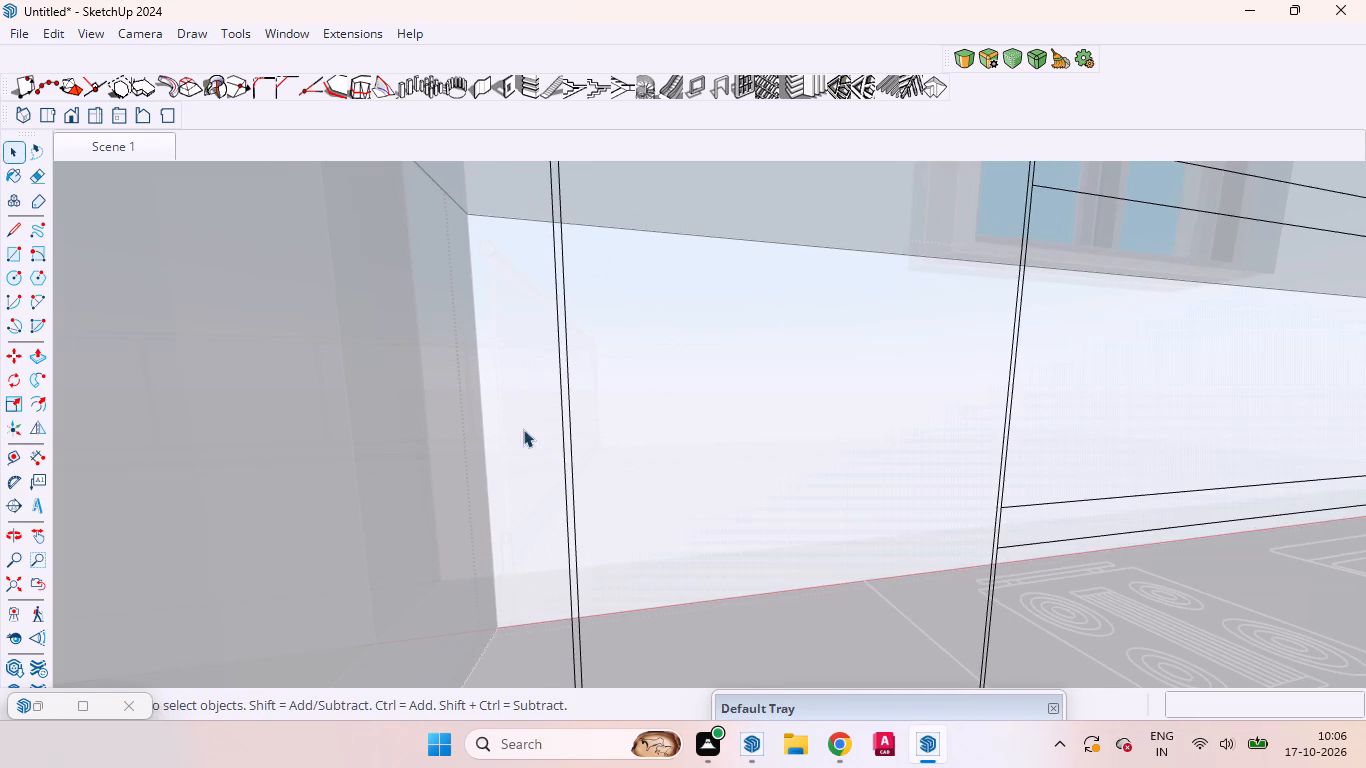
scroll(523, 429, down, 7)
scroll(709, 464, down, 5)
scroll(775, 459, up, 1)
scroll(589, 227, up, 4)
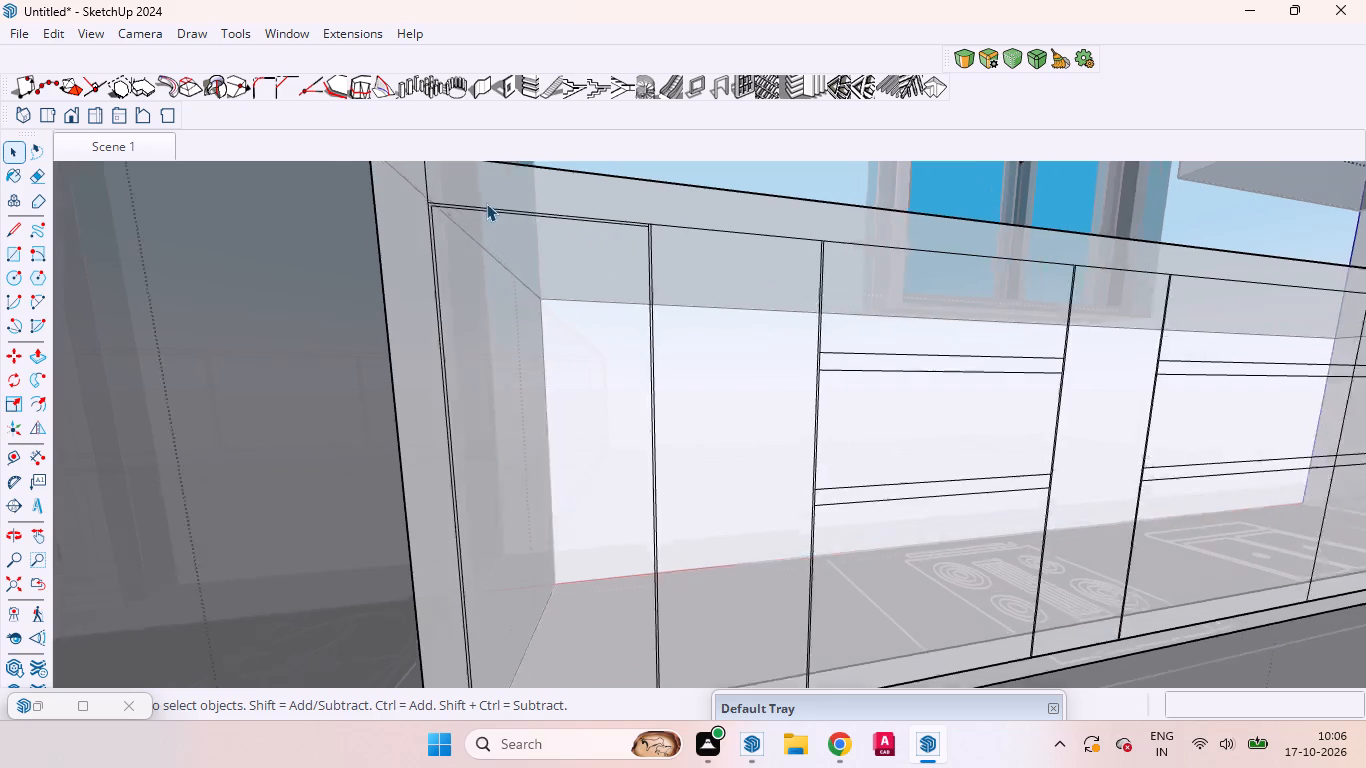
scroll(486, 203, up, 11)
scroll(578, 193, up, 2)
scroll(592, 198, down, 2)
scroll(610, 200, up, 2)
scroll(830, 267, up, 3)
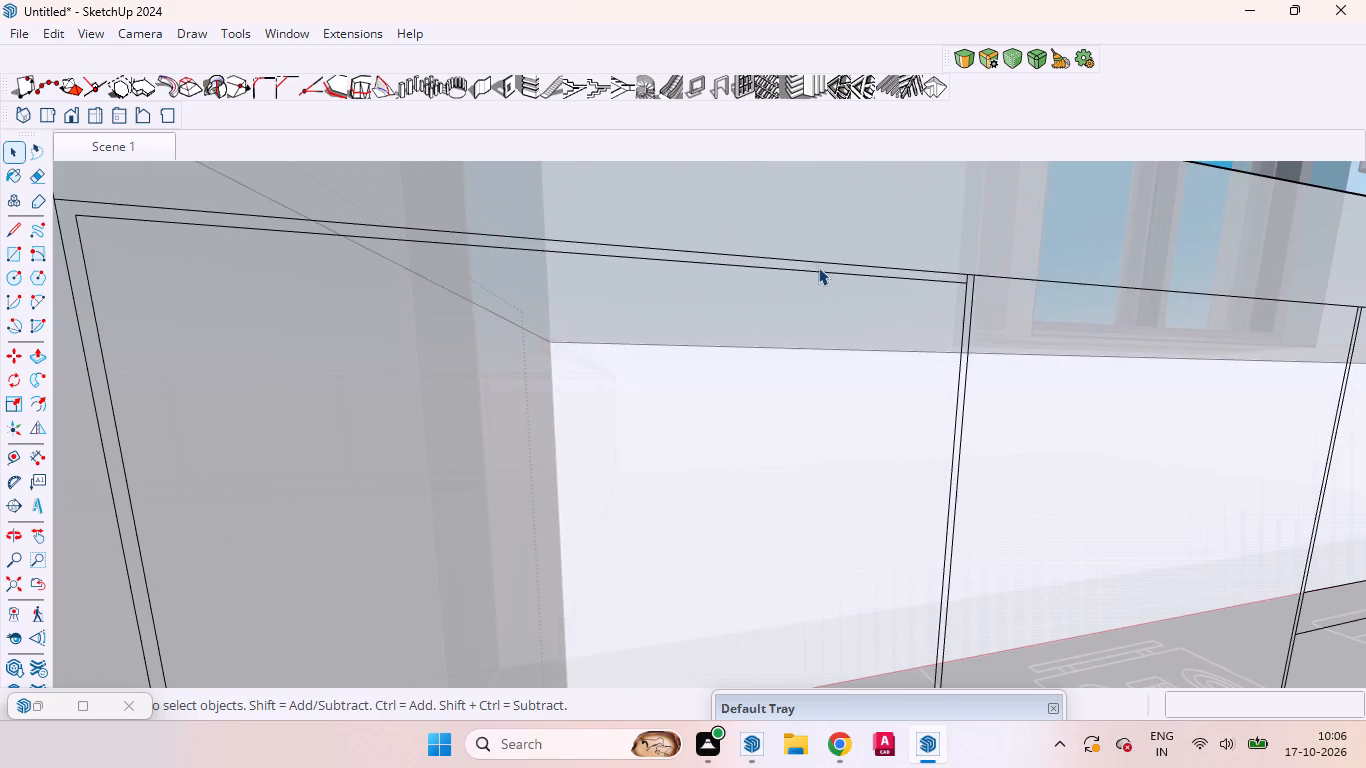
click(160, 219)
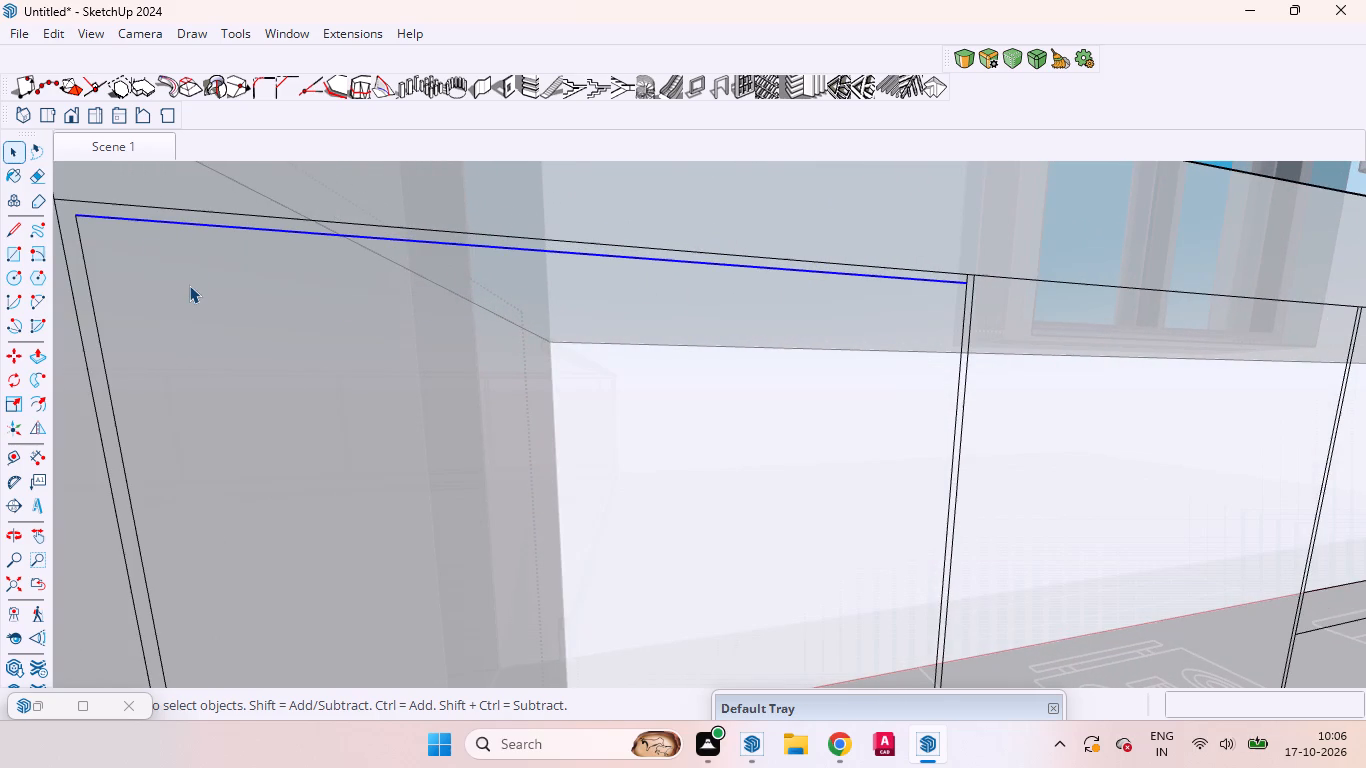
key(m)
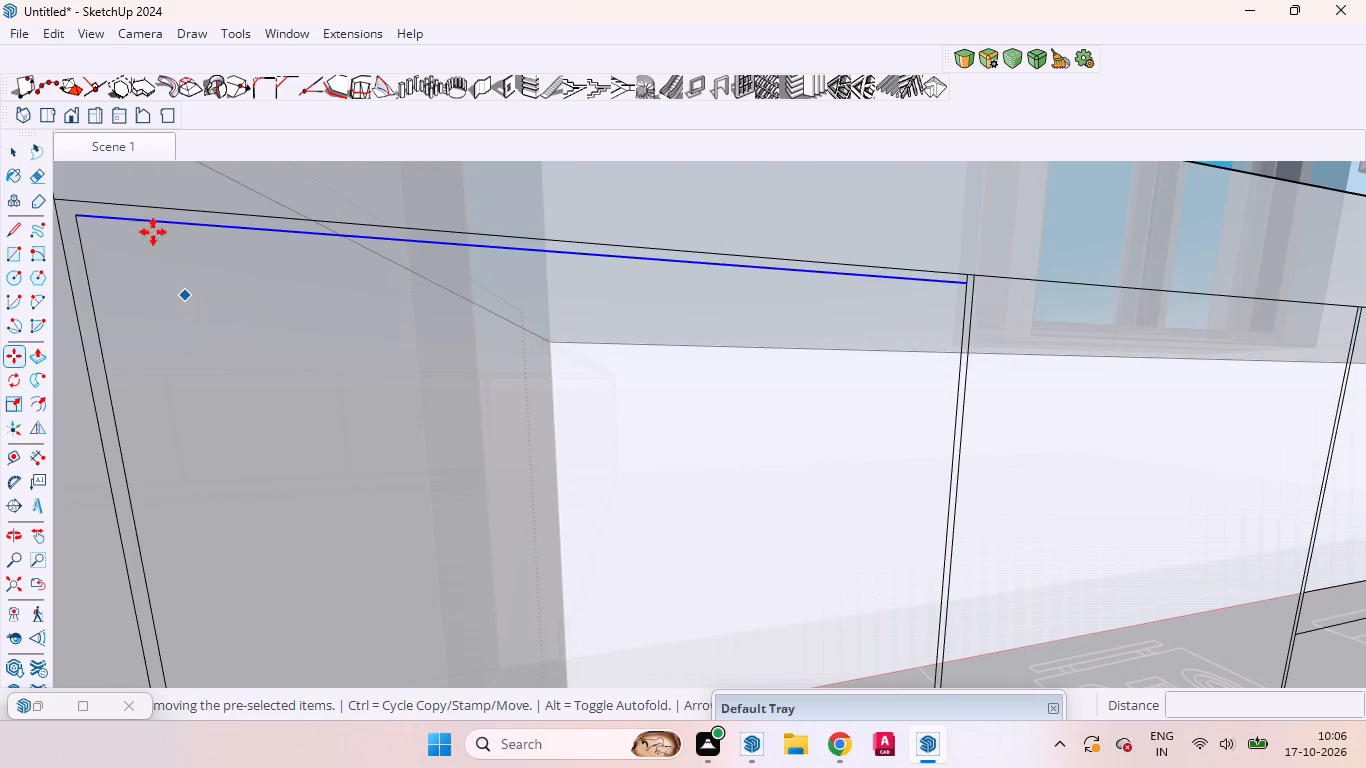
click(174, 272)
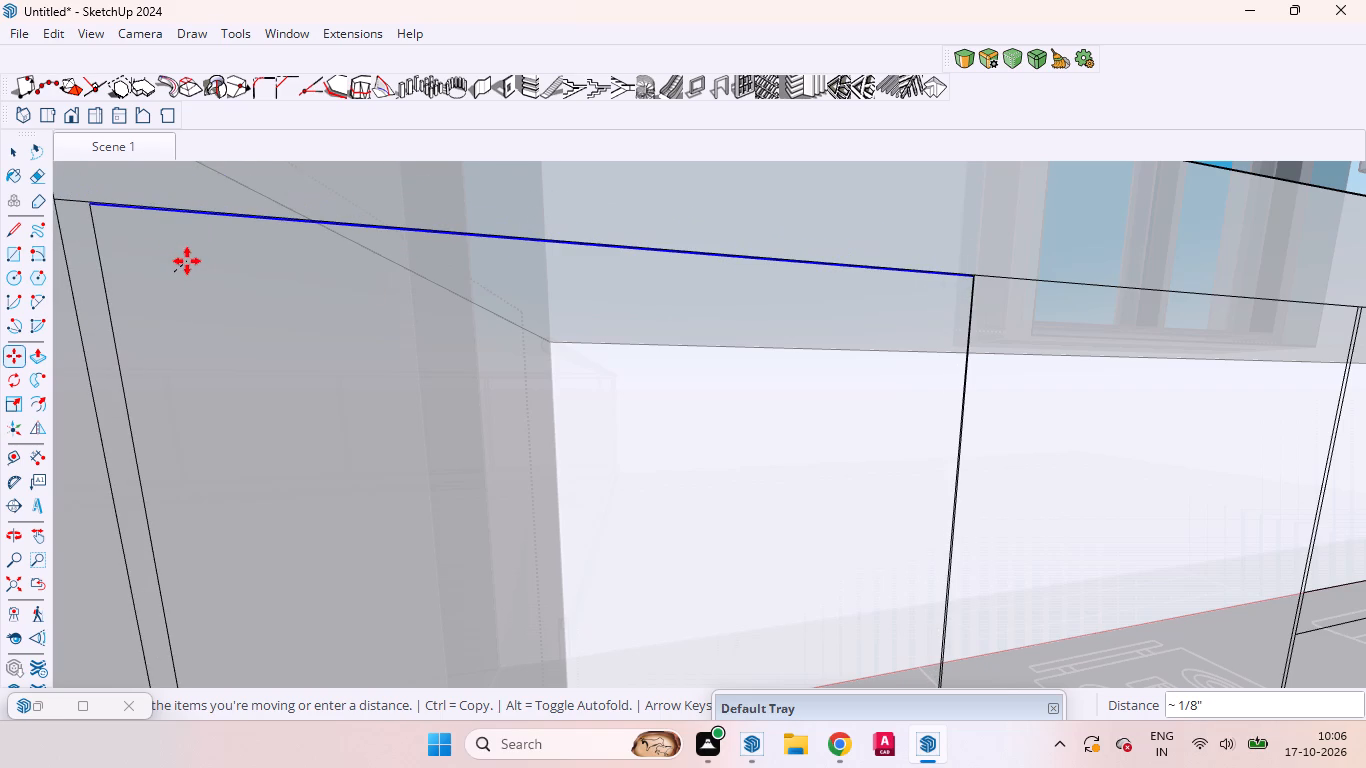
key(ctrl+z)
scroll(183, 193, up, 2)
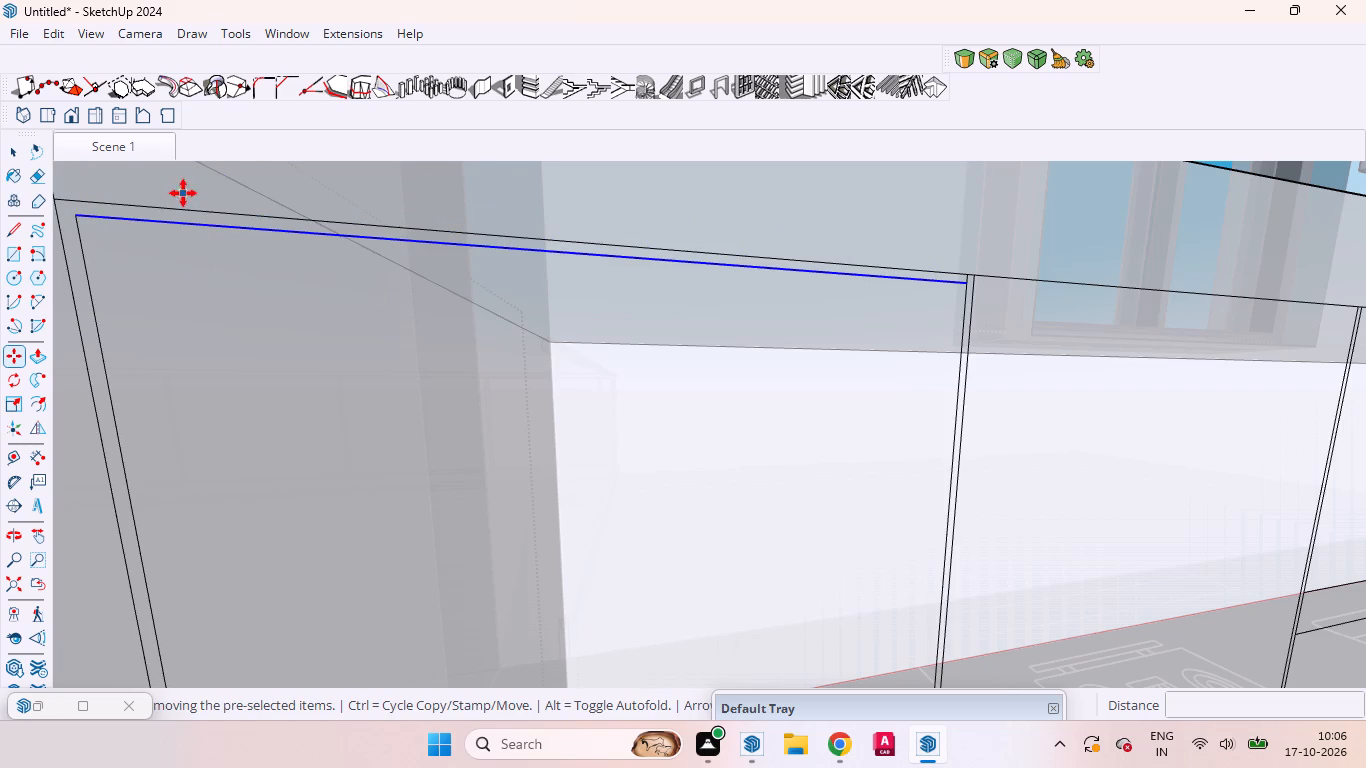
scroll(183, 193, up, 4)
scroll(211, 198, down, 1)
scroll(212, 198, up, 13)
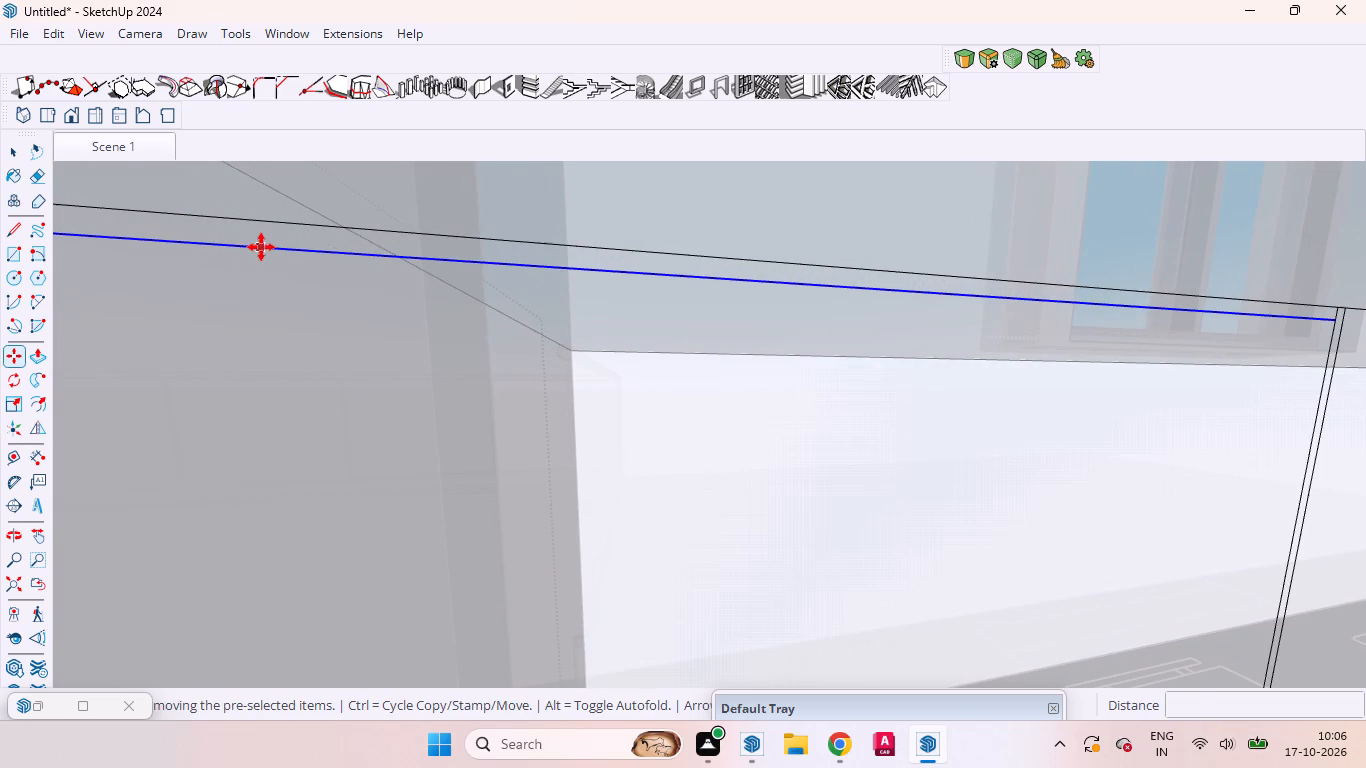
click(261, 247)
click(257, 216)
scroll(367, 256, down, 7)
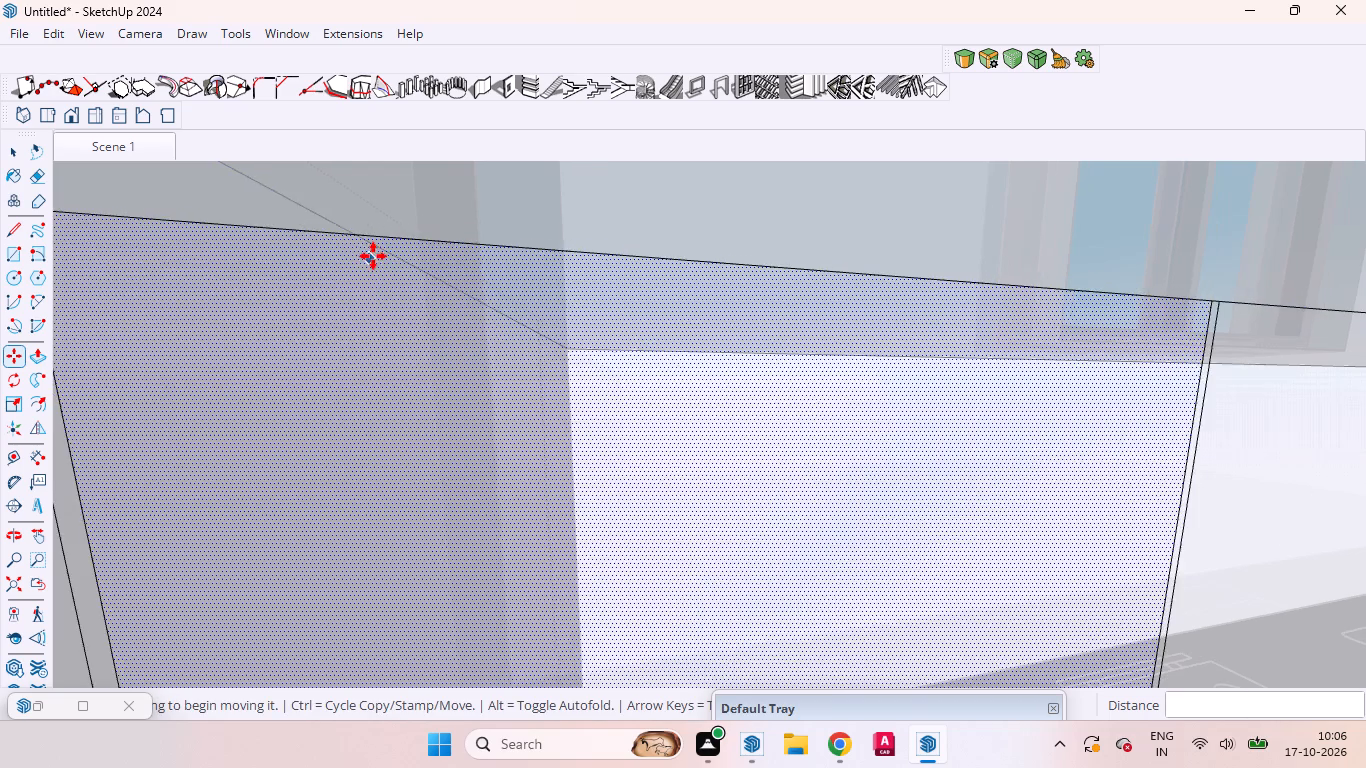
scroll(373, 256, down, 6)
scroll(408, 283, up, 3)
scroll(428, 300, down, 1)
scroll(461, 326, up, 1)
scroll(464, 330, down, 20)
scroll(464, 330, down, 11)
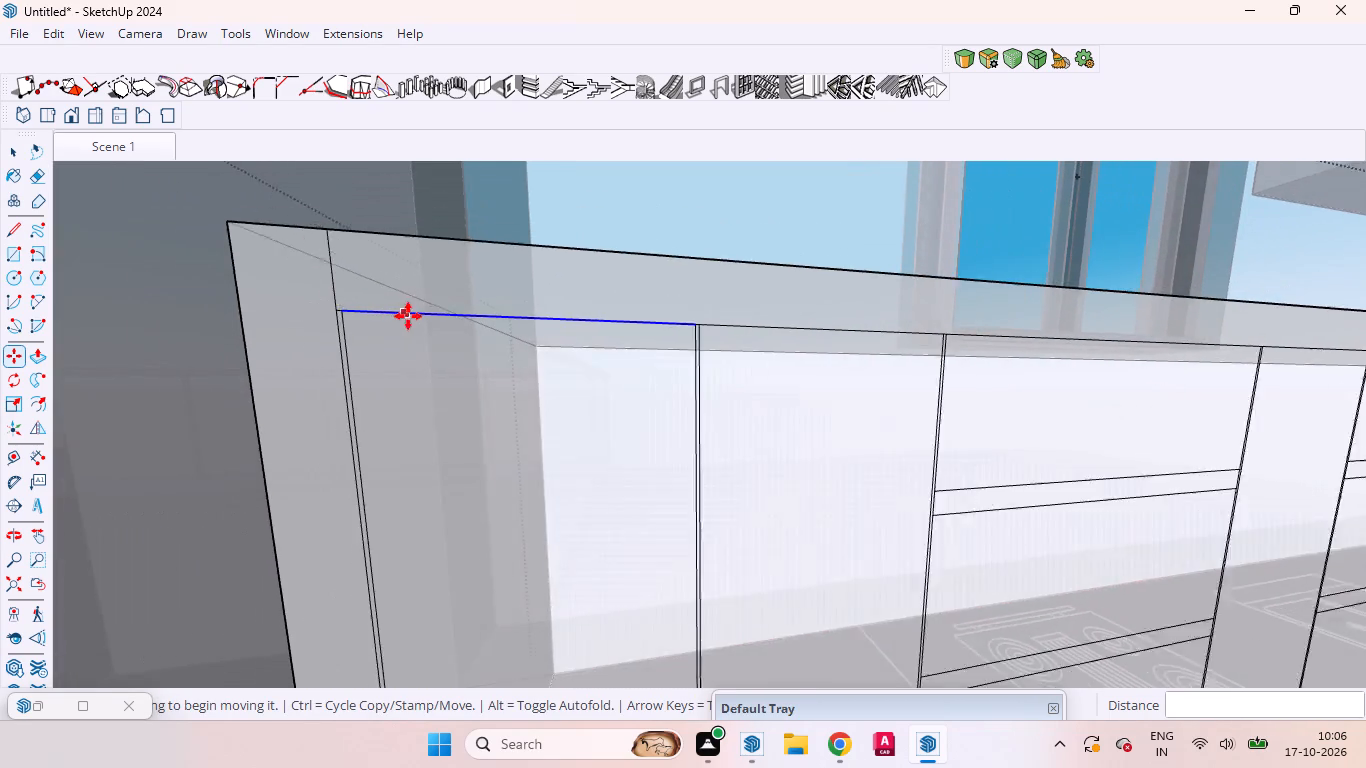
scroll(484, 374, down, 5)
key(space)
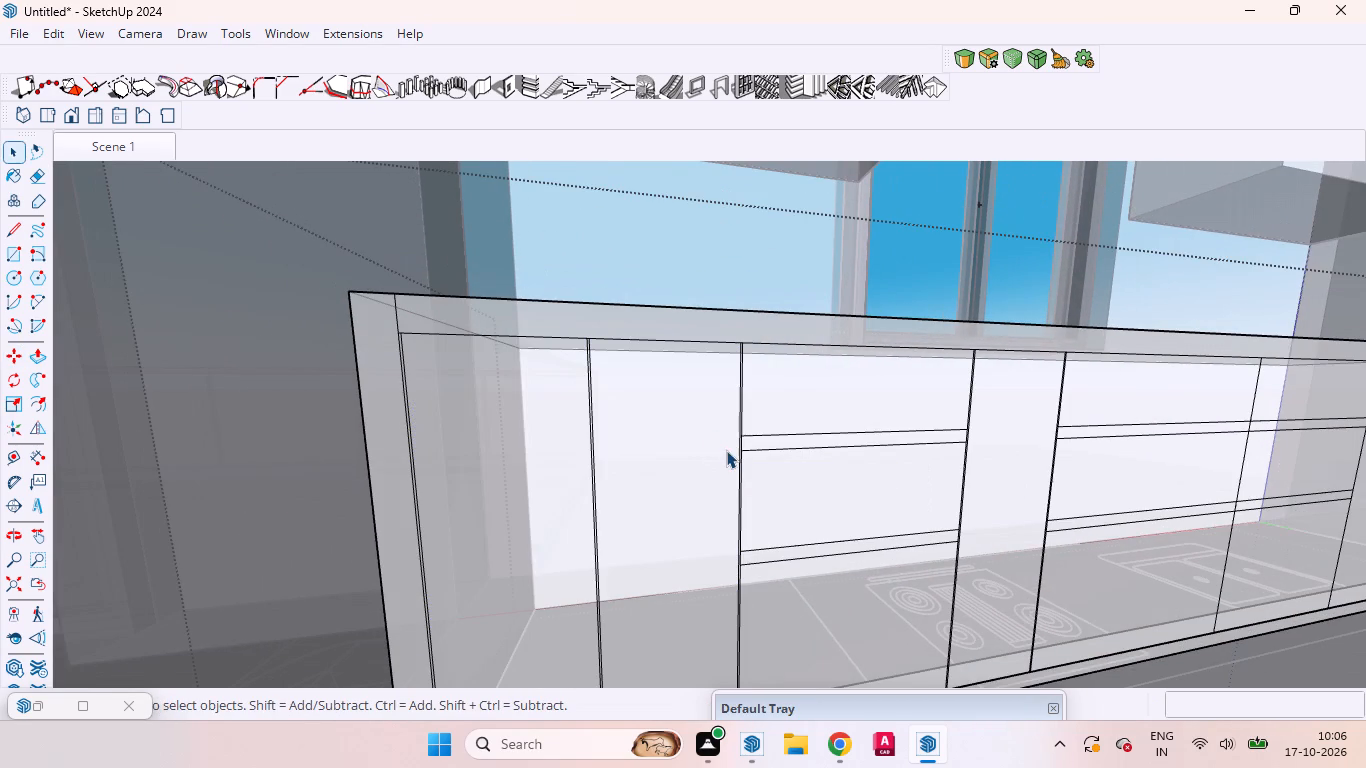
Repeat the 3 mm inward offset on the plain front panel just right of the wide drawer section.
scroll(446, 376, down, 5)
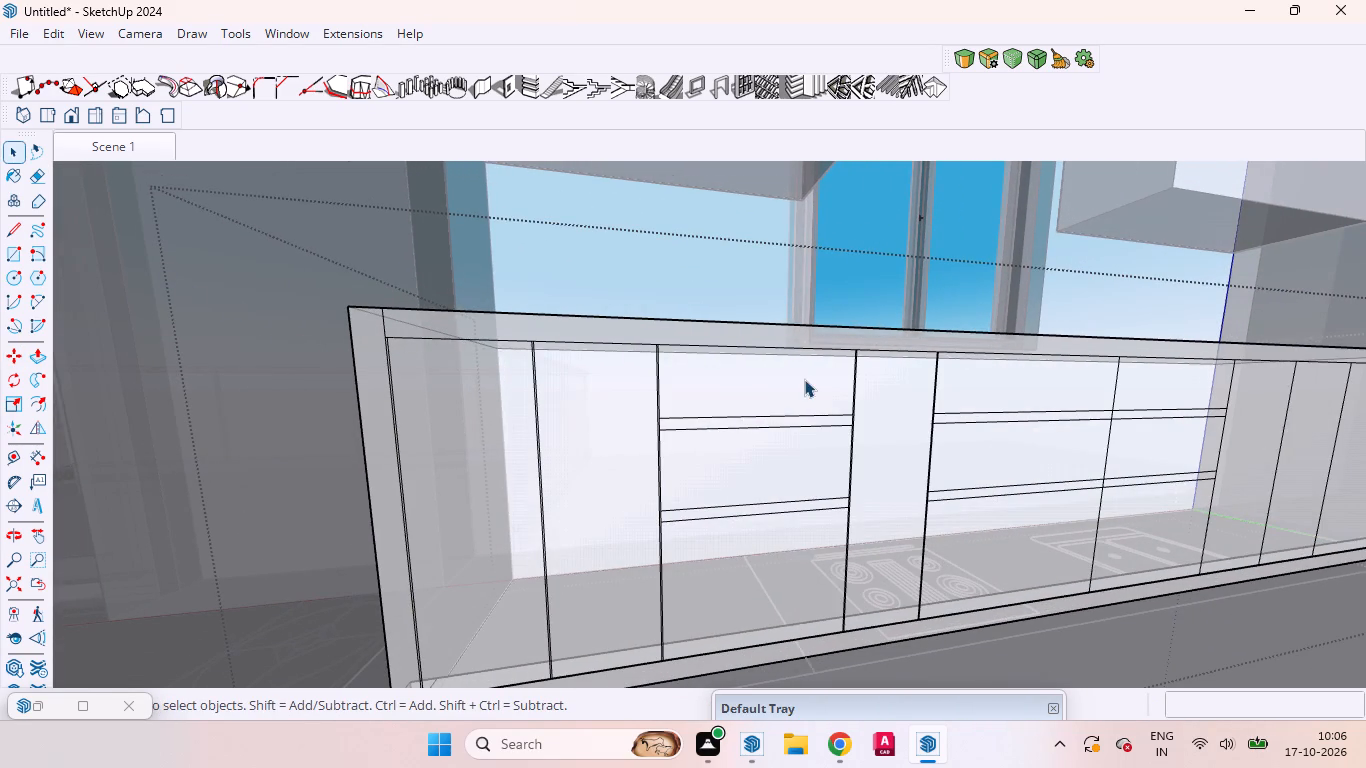
middle_drag(800, 378, 698, 359)
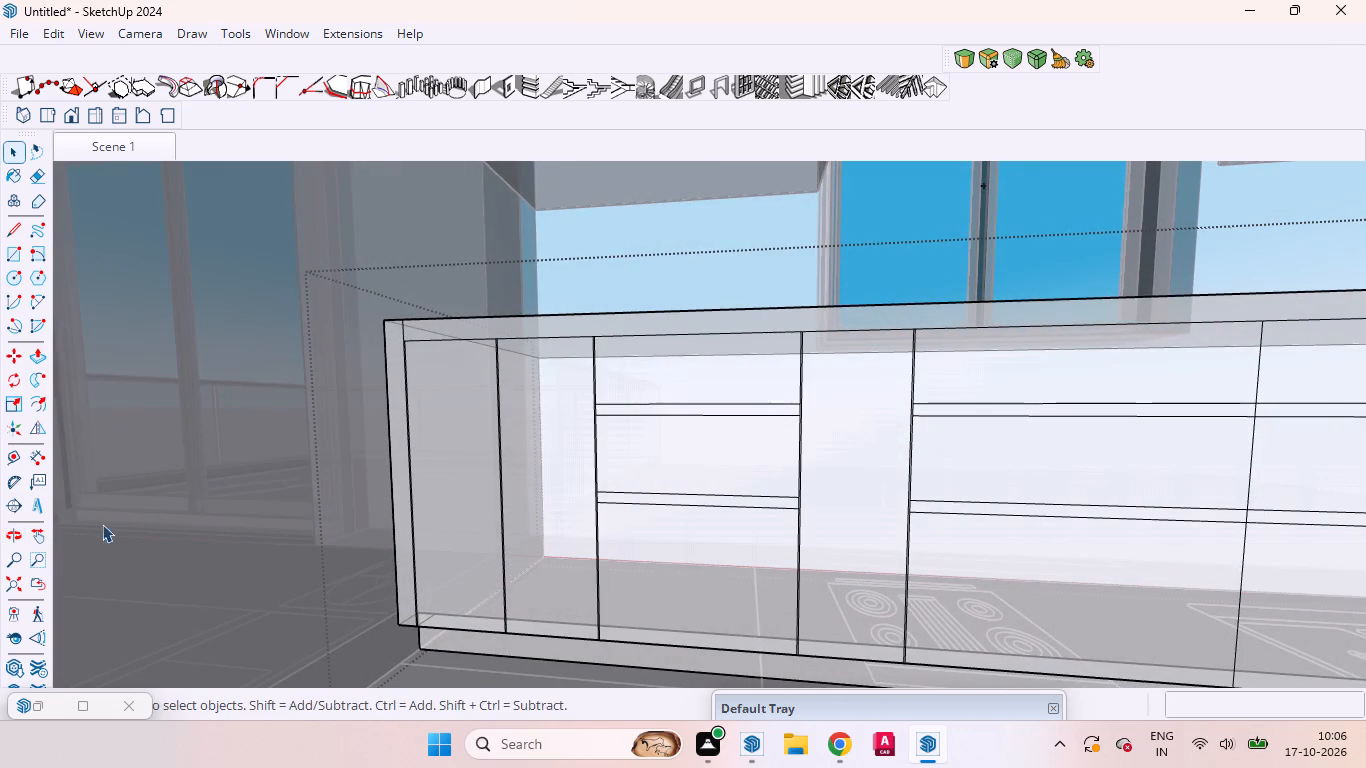
click(34, 538)
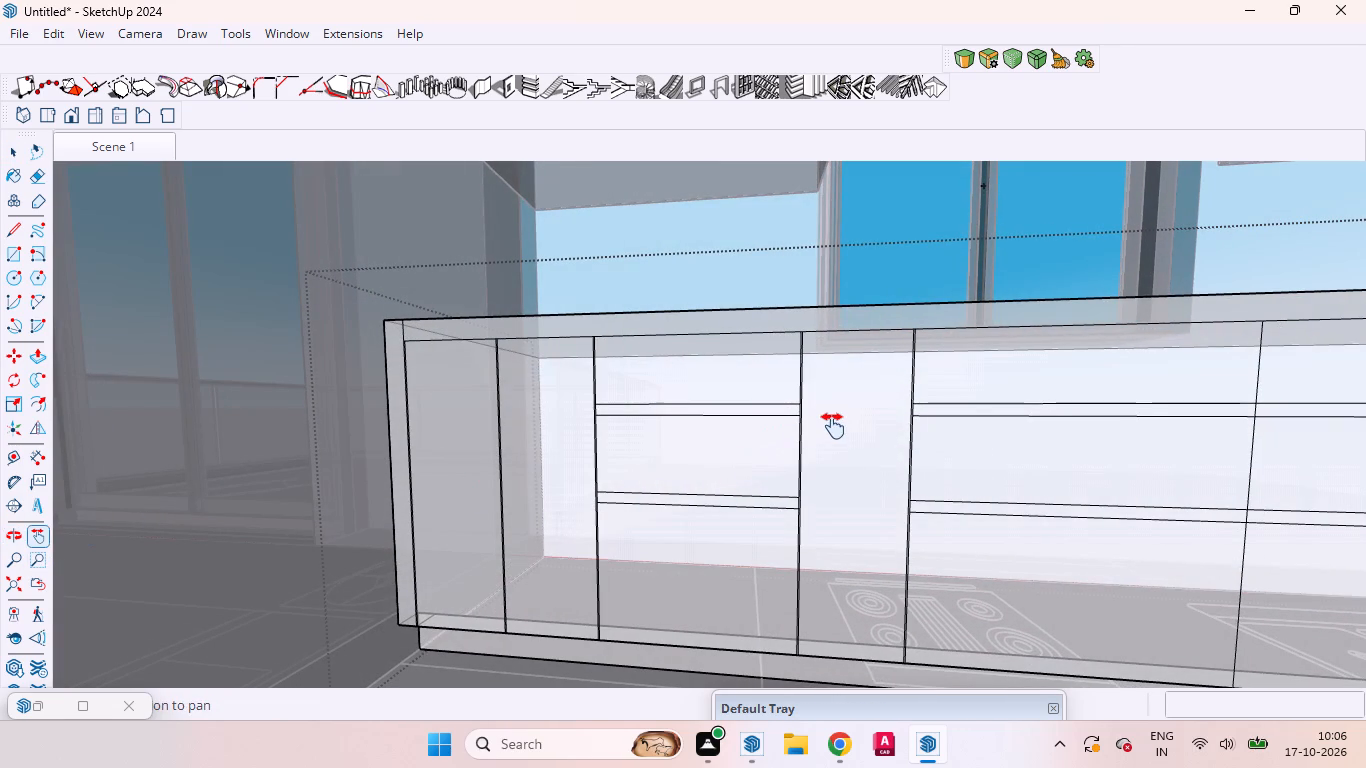
drag(833, 425, 570, 350)
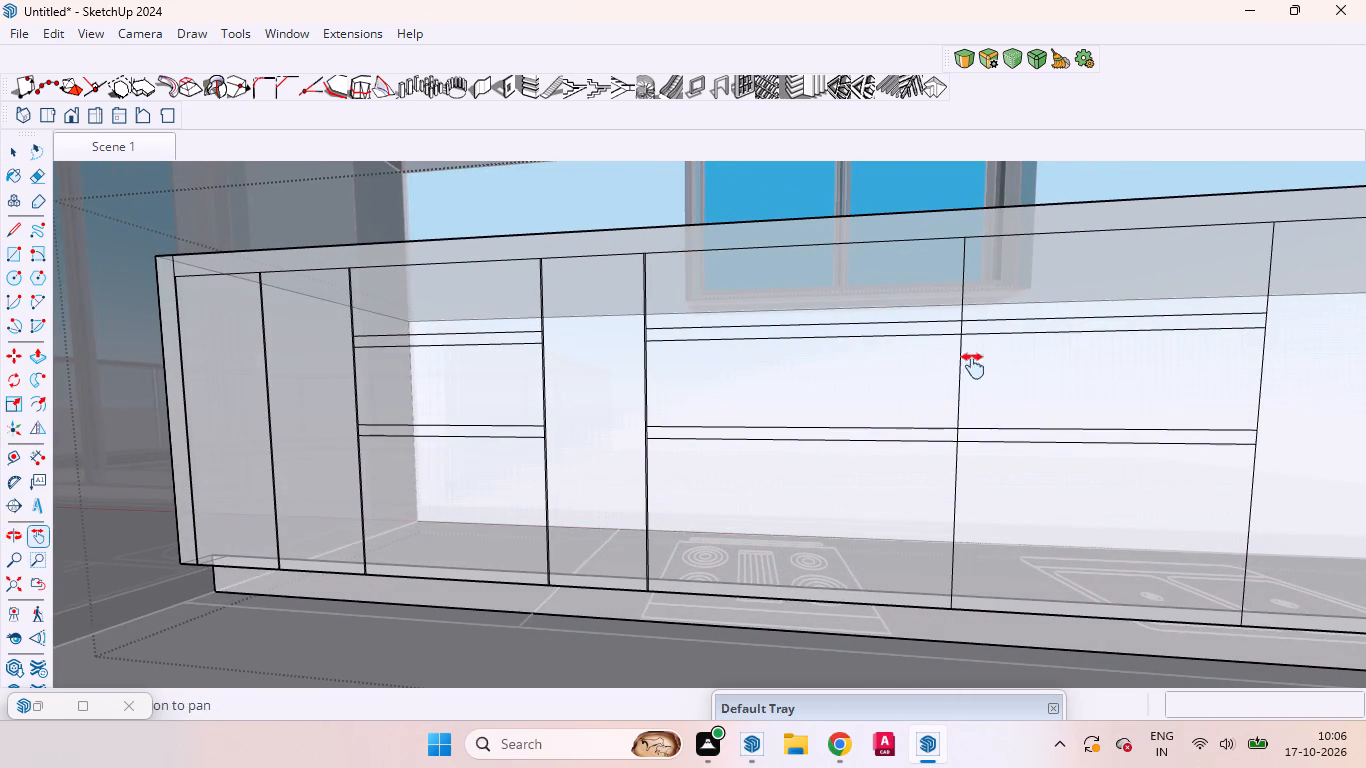
drag(1015, 364, 924, 341)
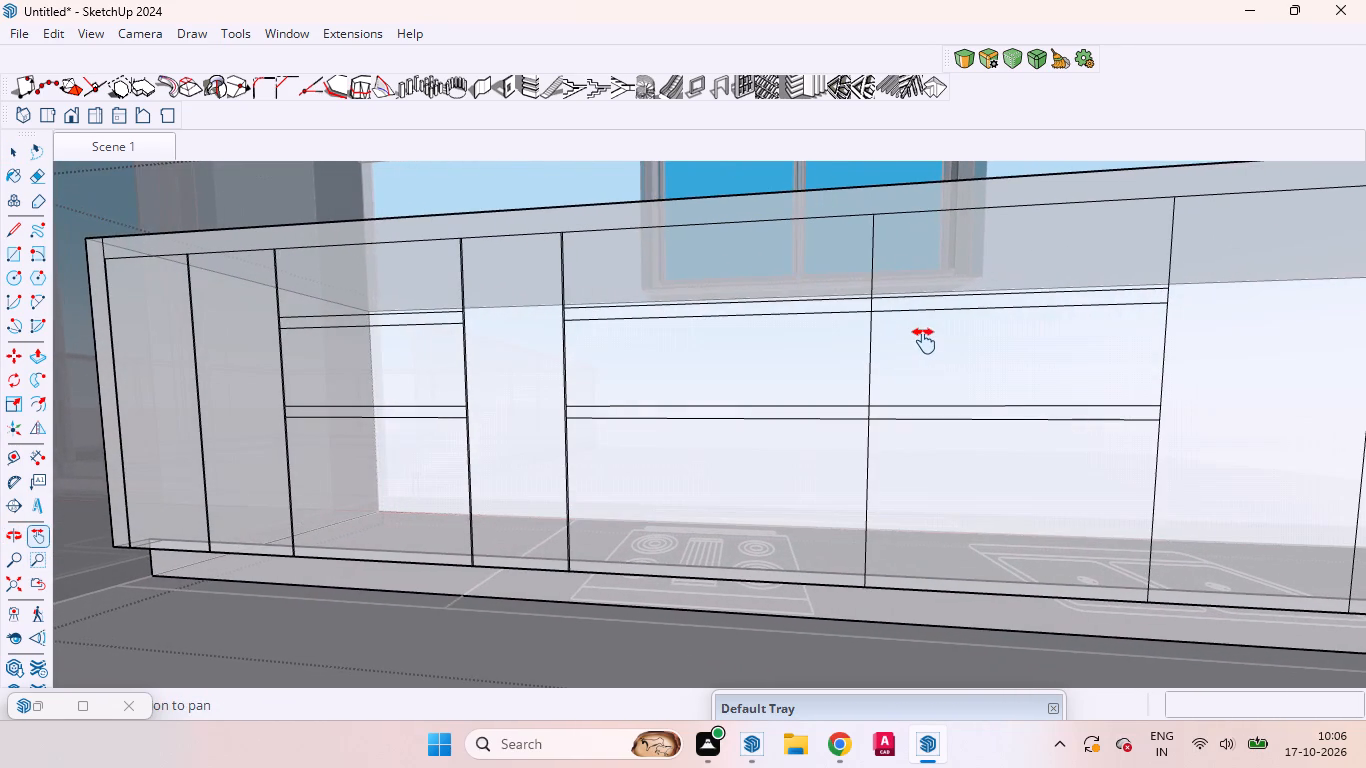
drag(924, 341, 942, 347)
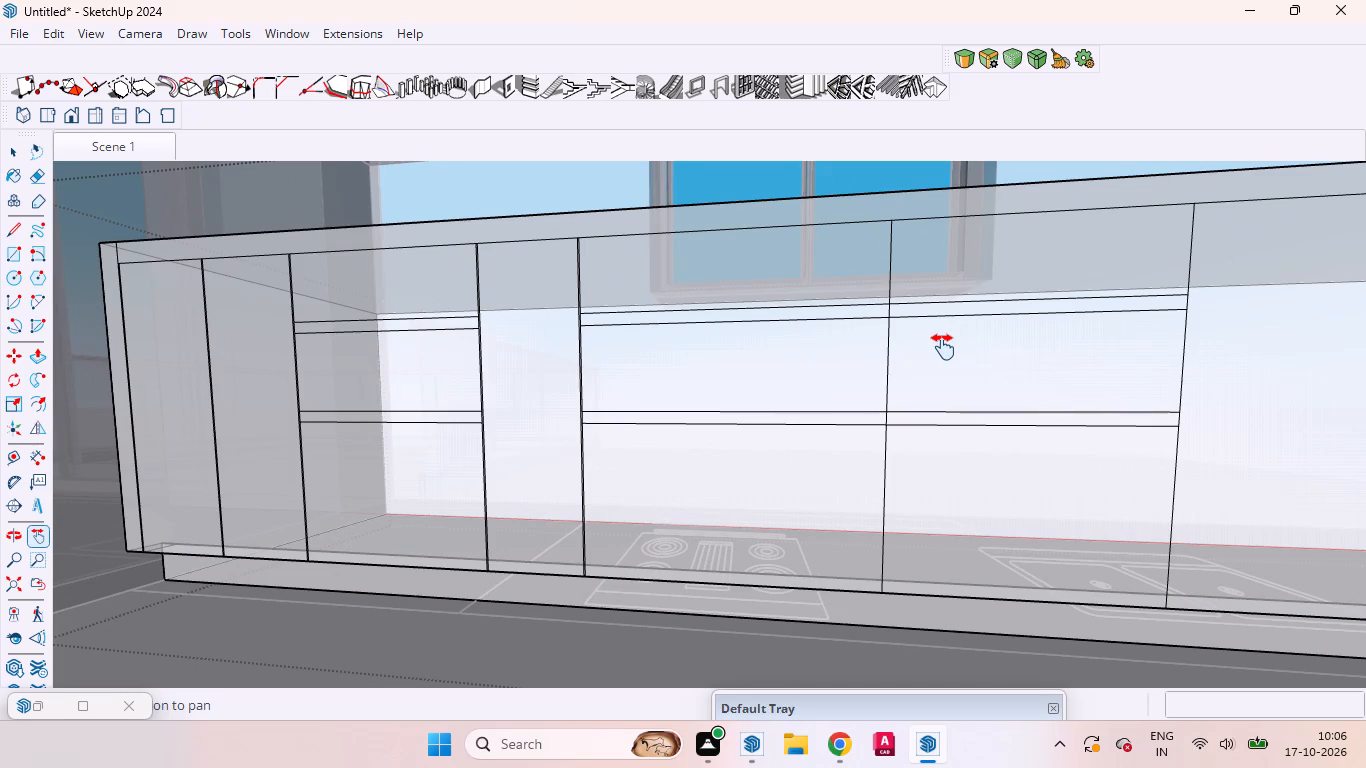
key(space)
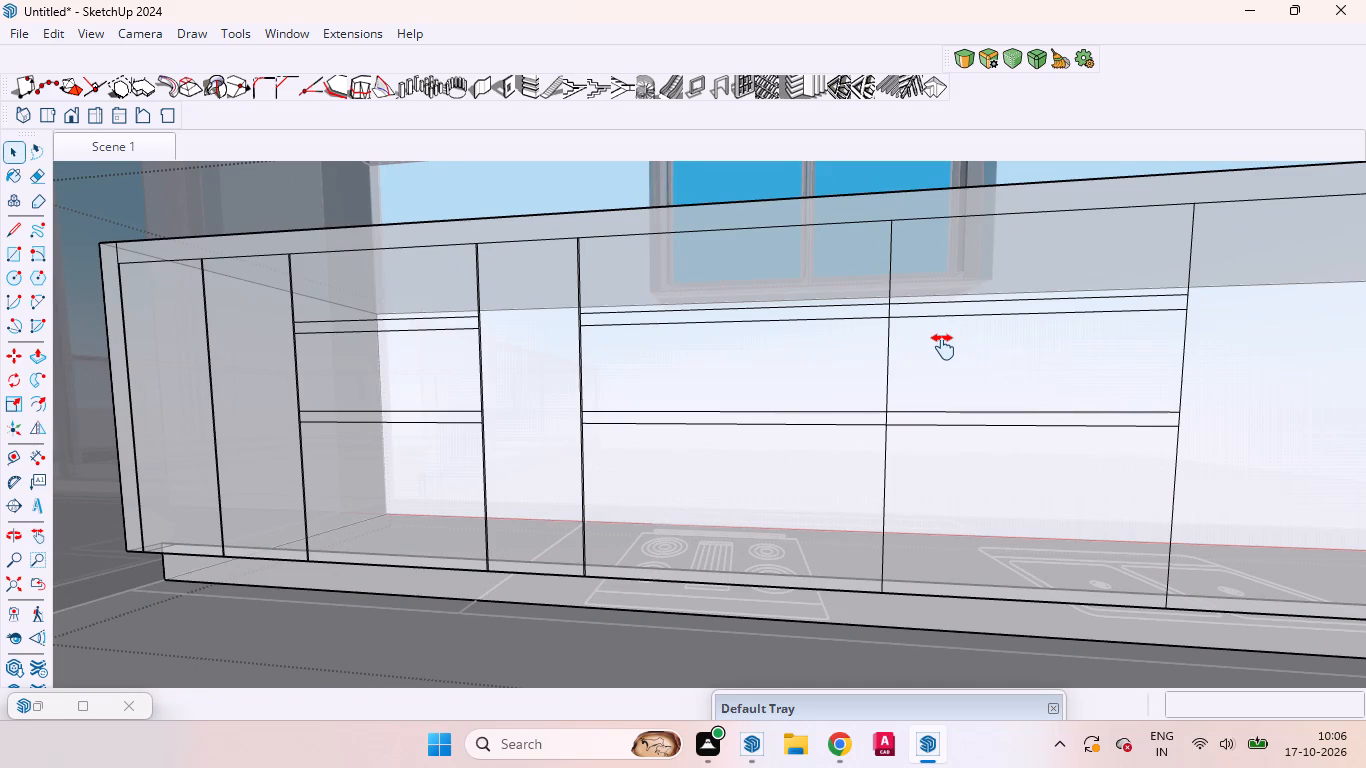
click(1226, 332)
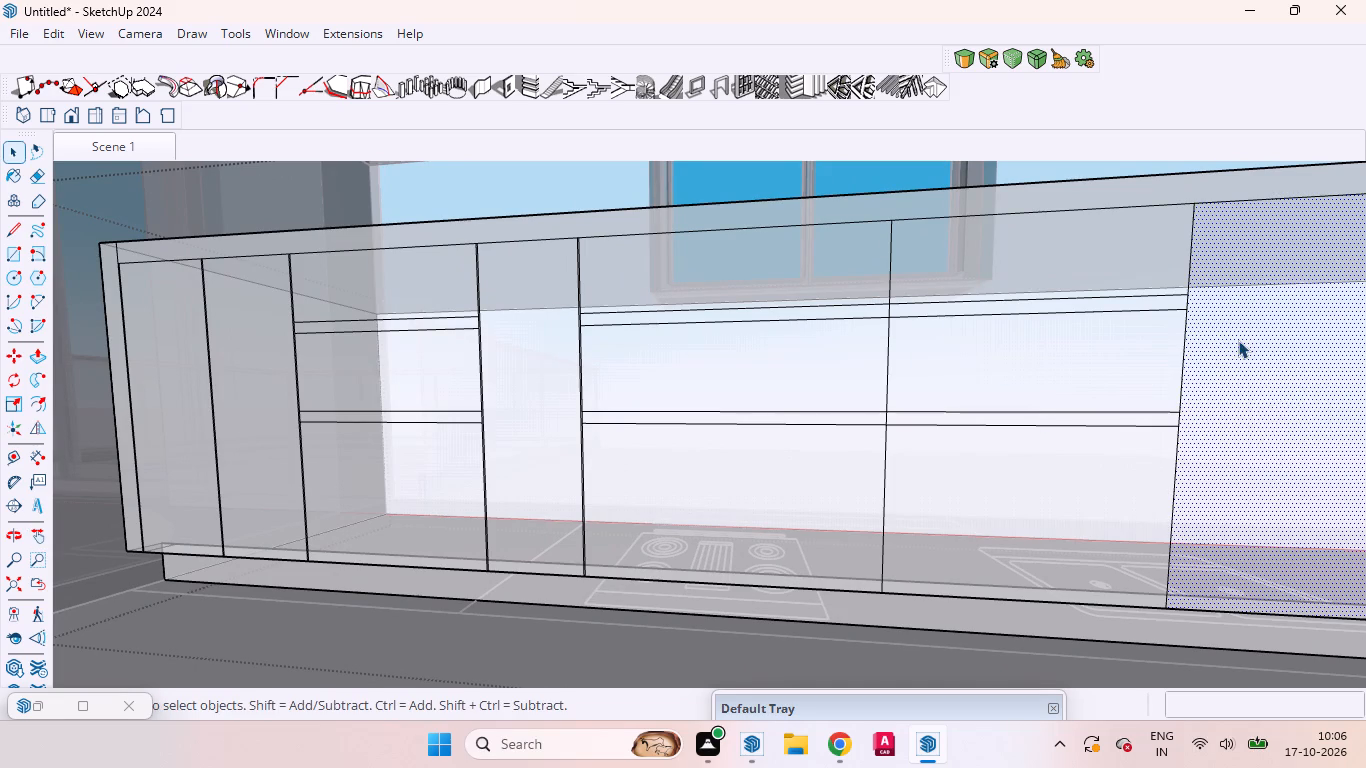
key(f)
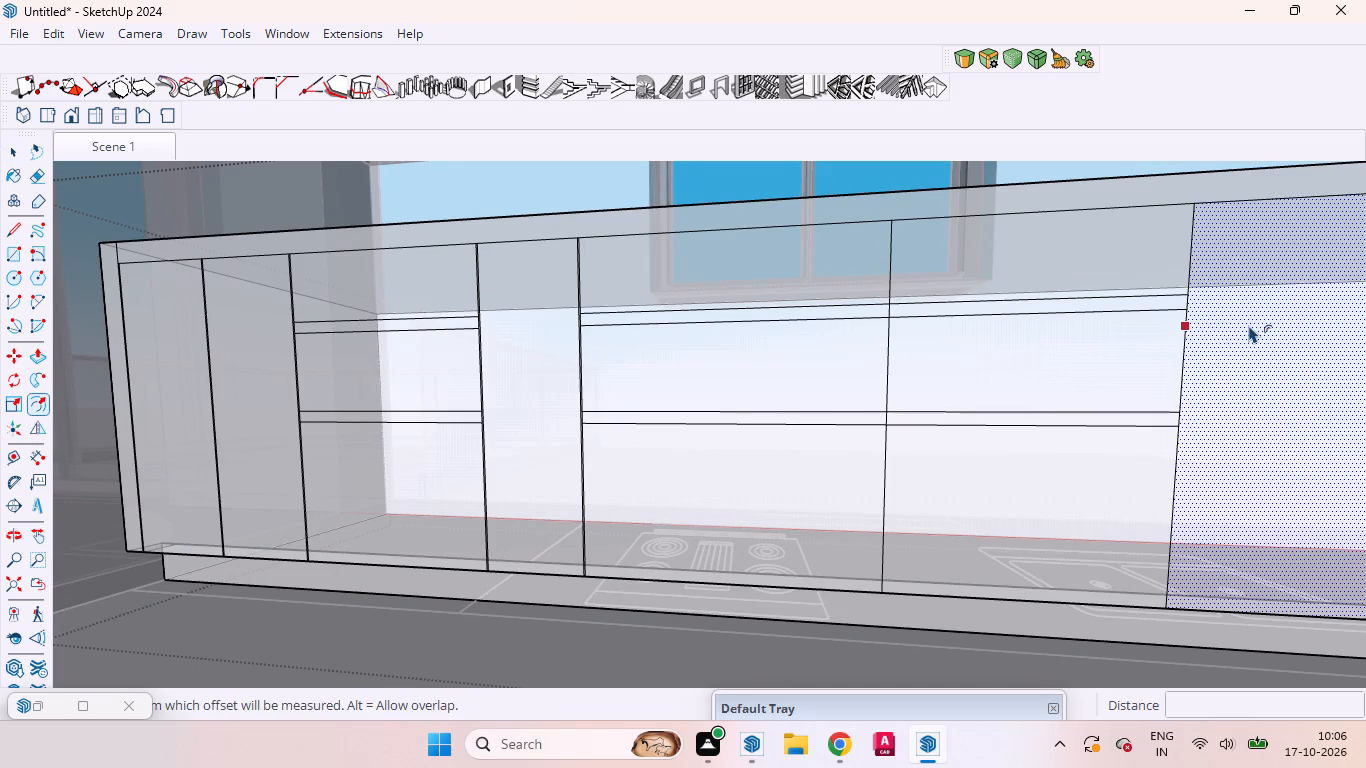
double_click(1249, 325)
Move the upper inner border line of the plain panel beside the wide drawer section up onto its top edge.
scroll(901, 341, down, 2)
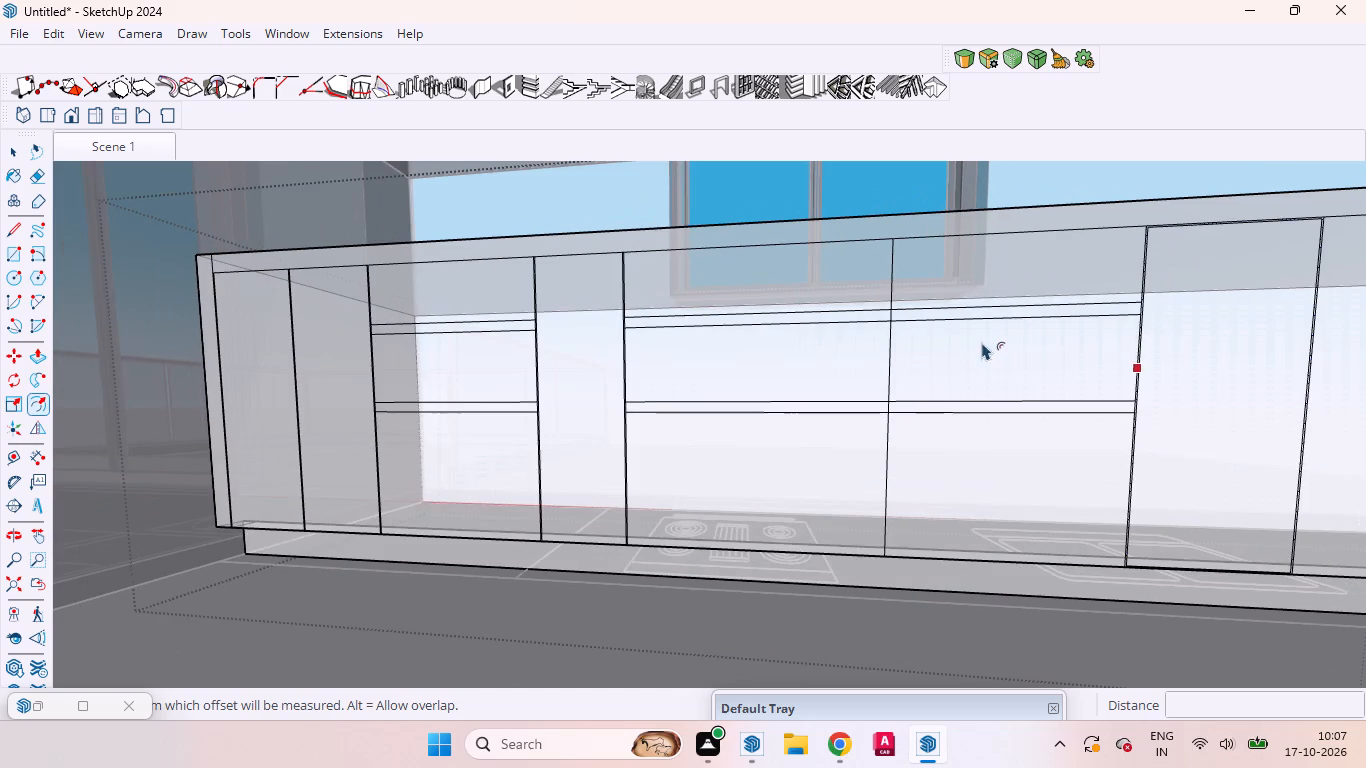
scroll(980, 341, down, 1)
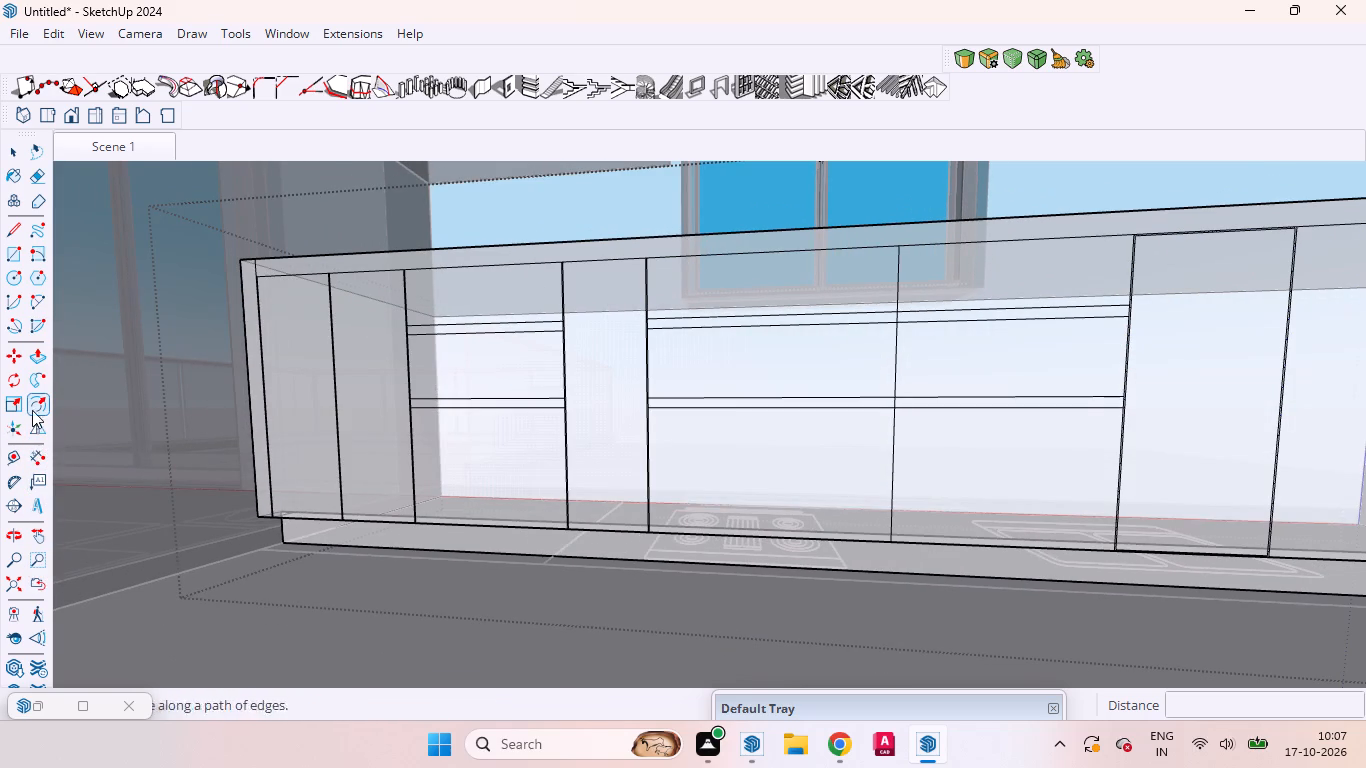
click(44, 537)
drag(549, 395, 272, 388)
key(space)
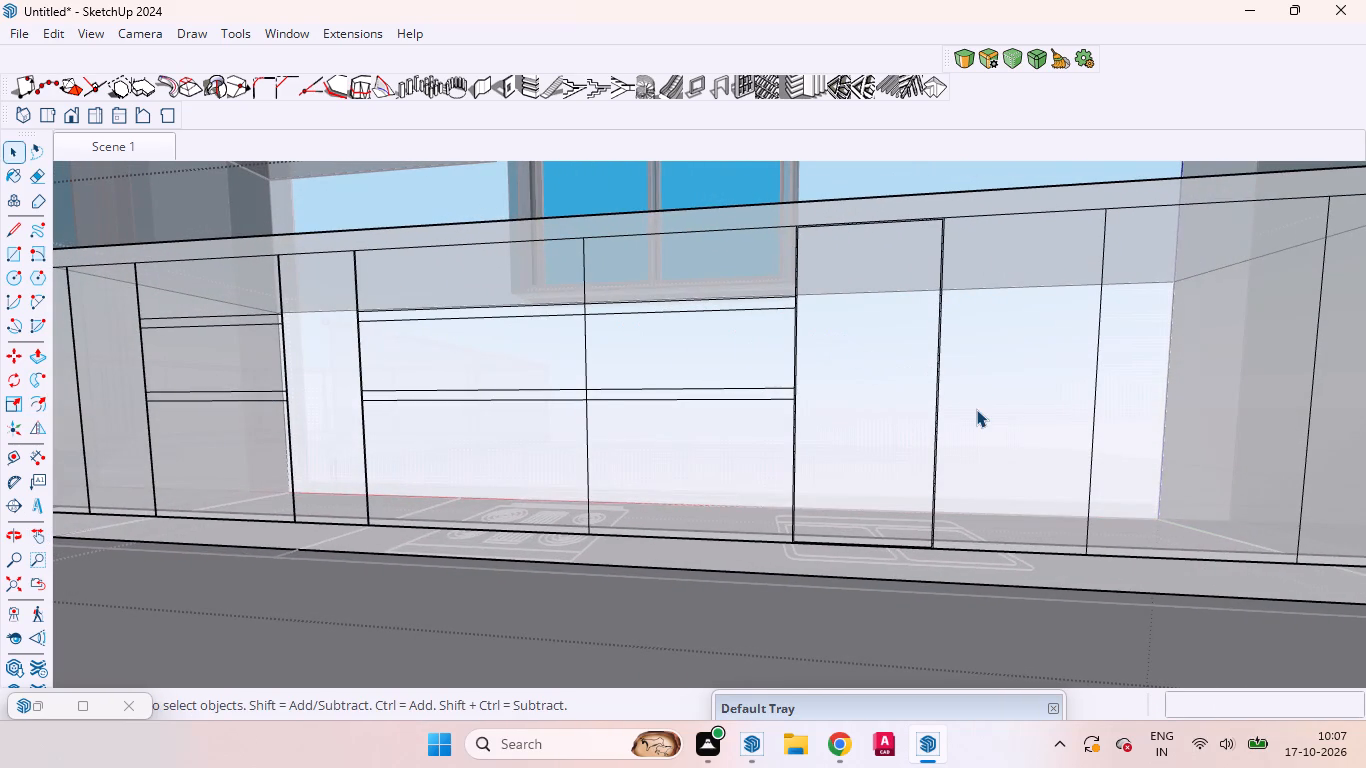
scroll(976, 409, up, 1)
scroll(934, 201, up, 7)
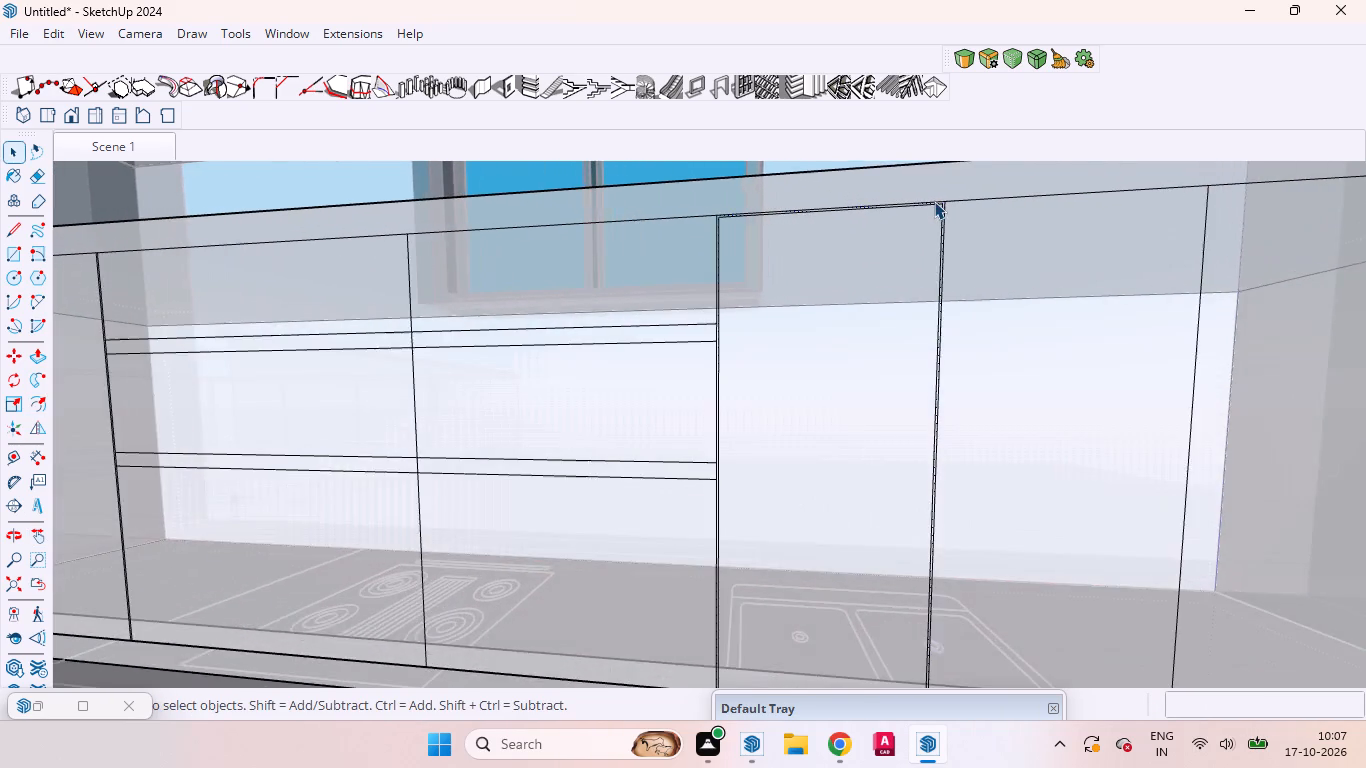
scroll(934, 201, up, 5)
scroll(934, 202, down, 3)
scroll(935, 203, up, 1)
scroll(935, 203, down, 1)
scroll(935, 203, up, 14)
scroll(926, 206, down, 2)
scroll(926, 206, up, 2)
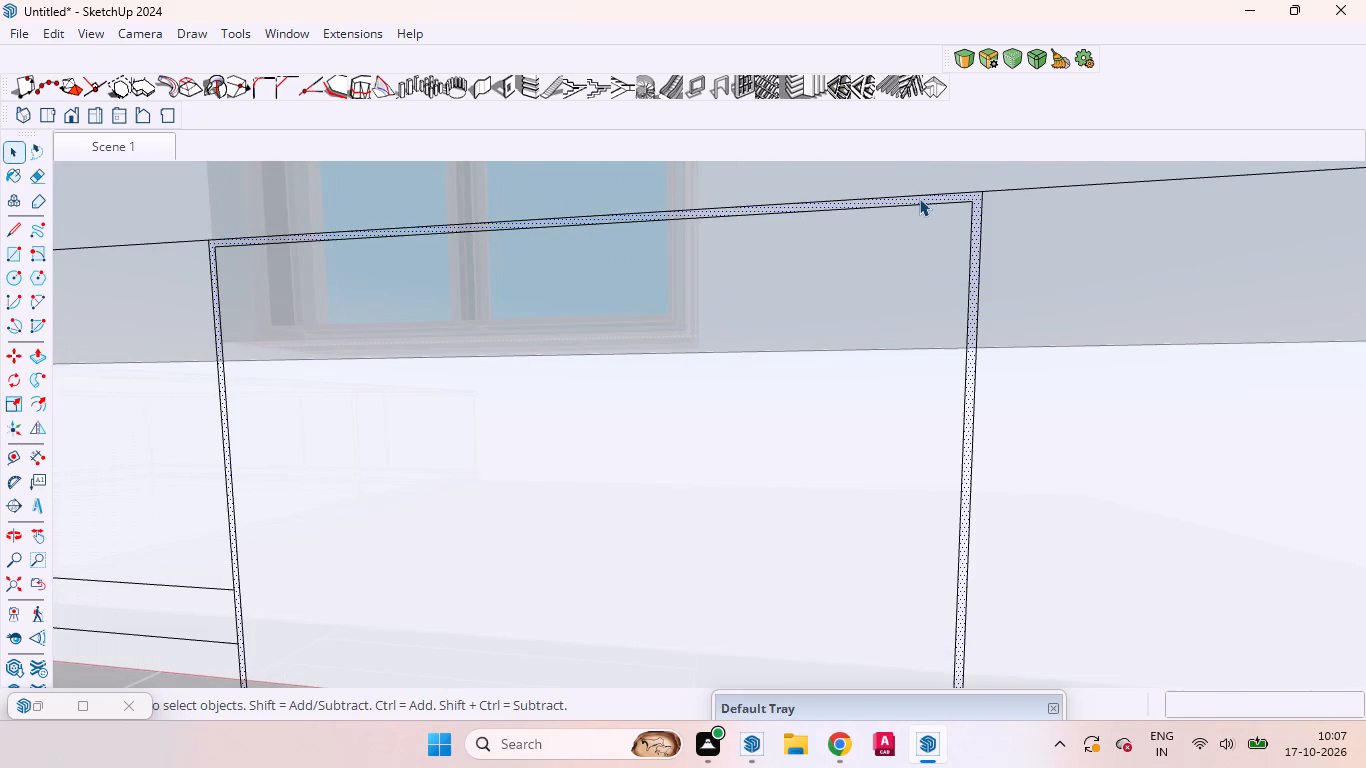
click(918, 207)
key(m)
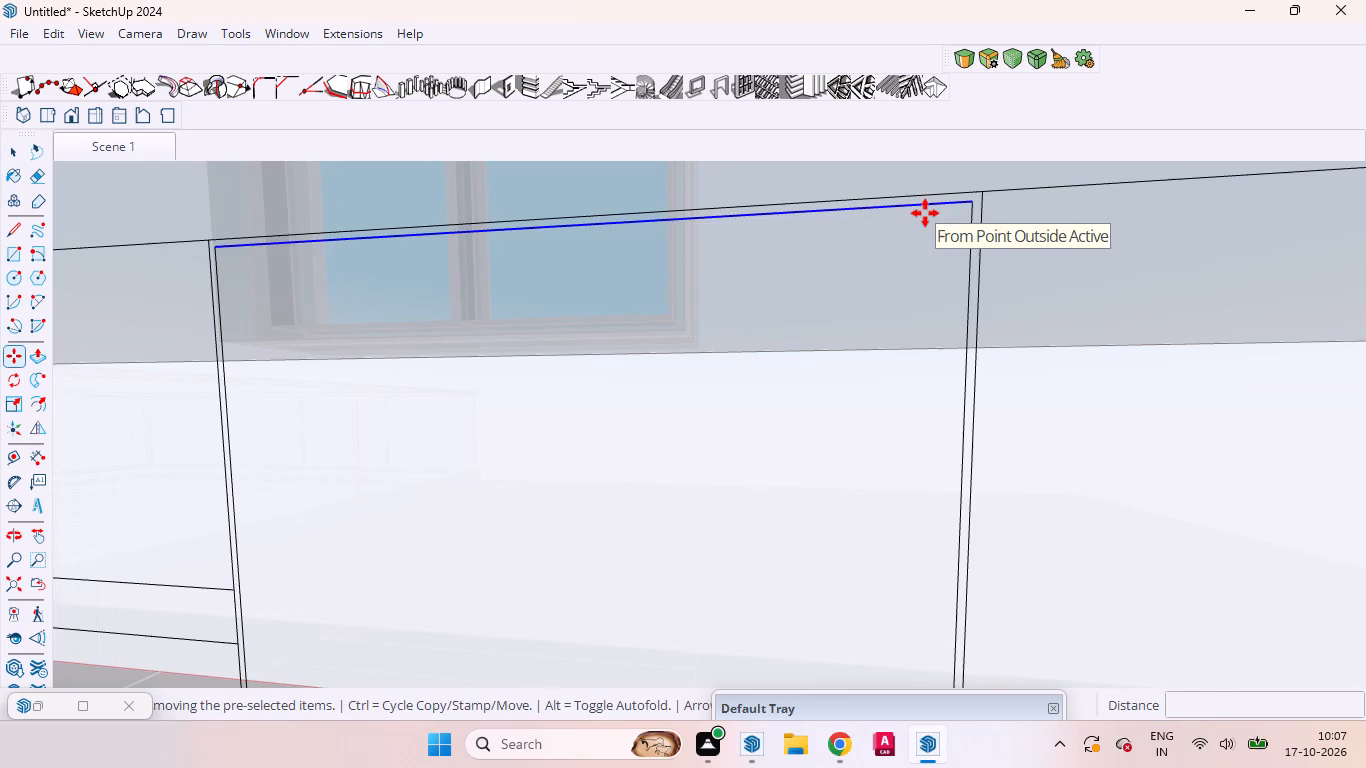
click(924, 210)
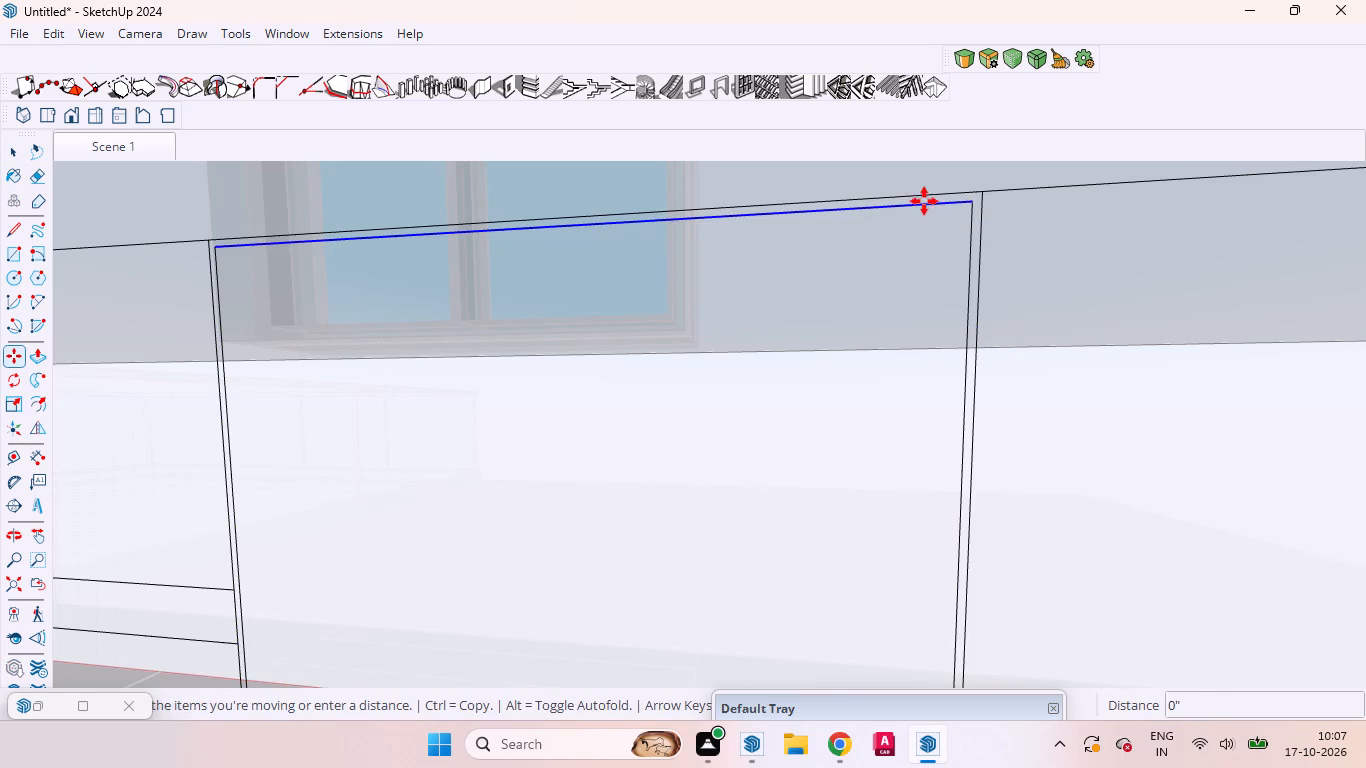
click(924, 196)
scroll(944, 256, down, 11)
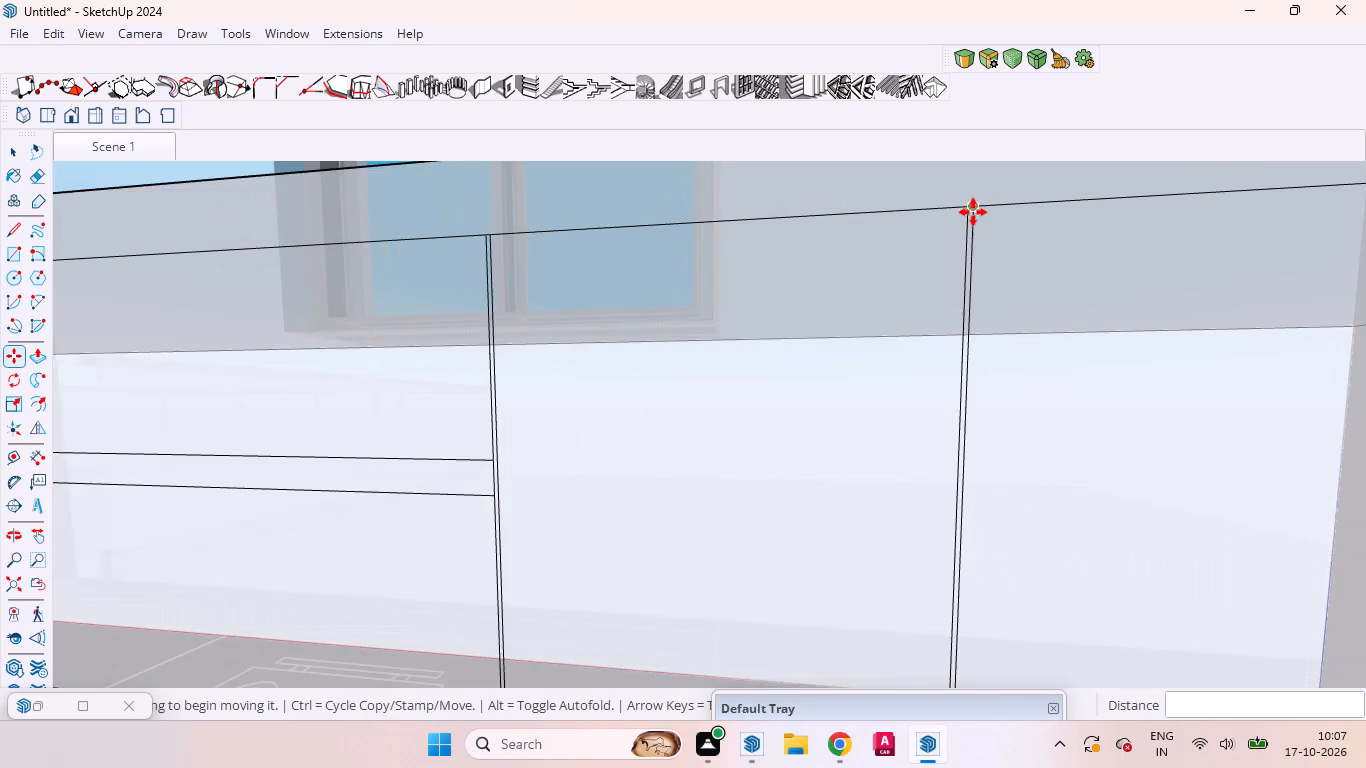
scroll(973, 212, down, 6)
scroll(974, 208, up, 2)
scroll(974, 208, down, 13)
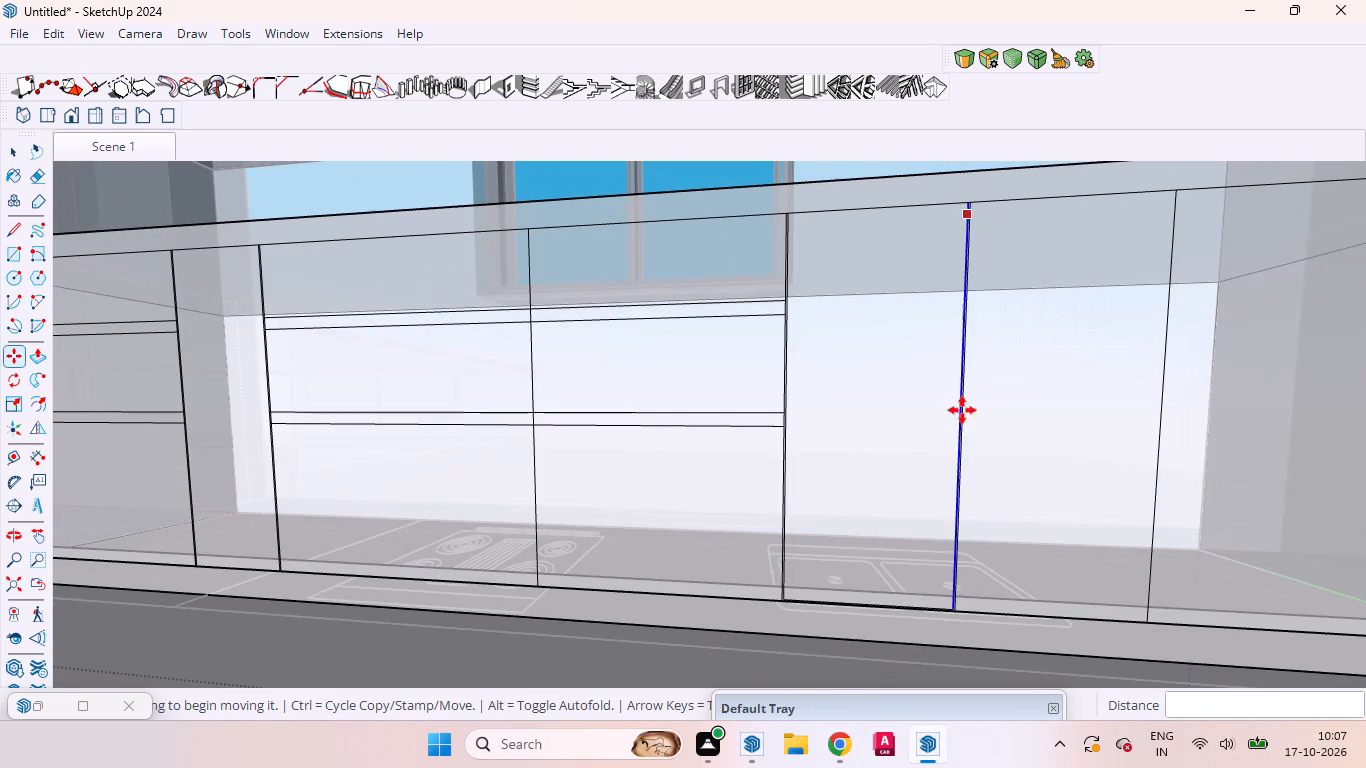
key(space)
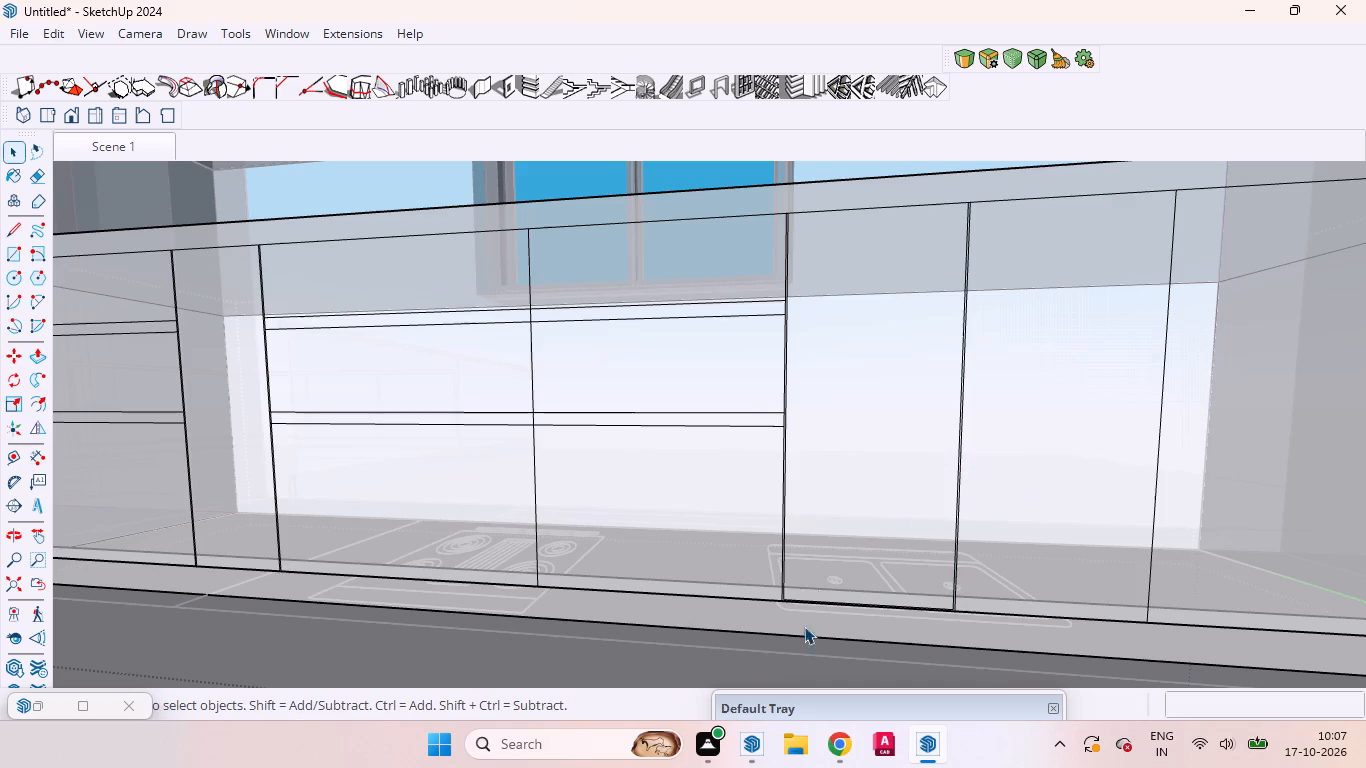
Move the lower inner border line of the plain panel beside the wide drawer section down onto its bottom edge.
scroll(811, 637, up, 3)
scroll(820, 634, down, 2)
scroll(820, 632, up, 20)
scroll(820, 632, up, 5)
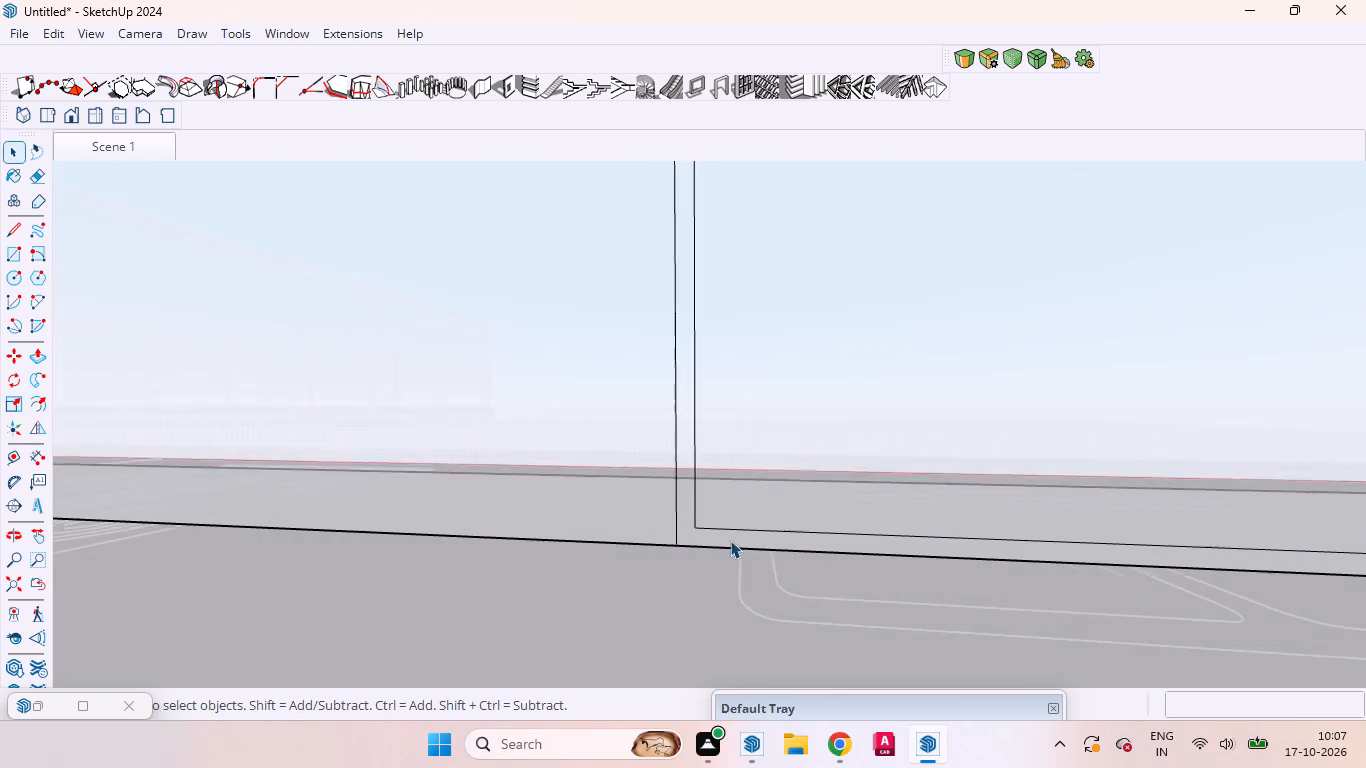
click(708, 527)
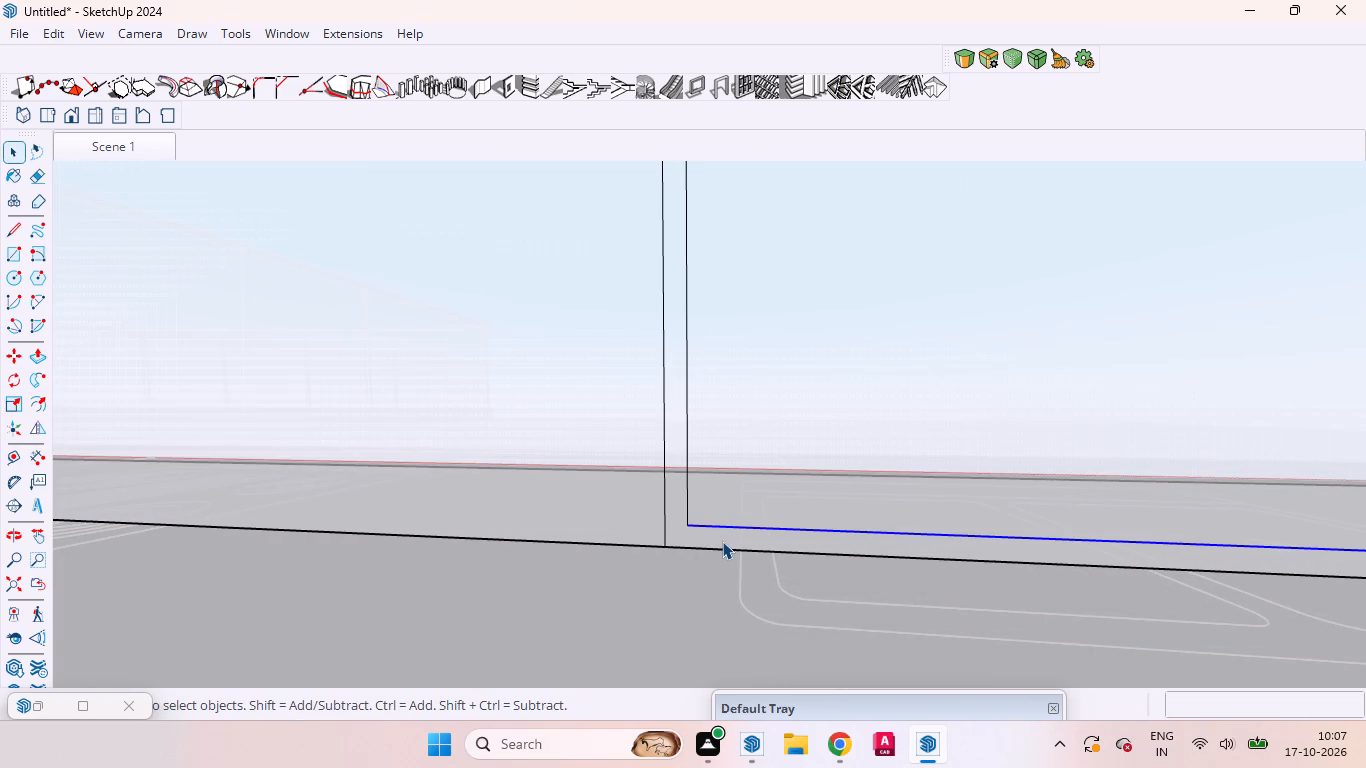
key(m)
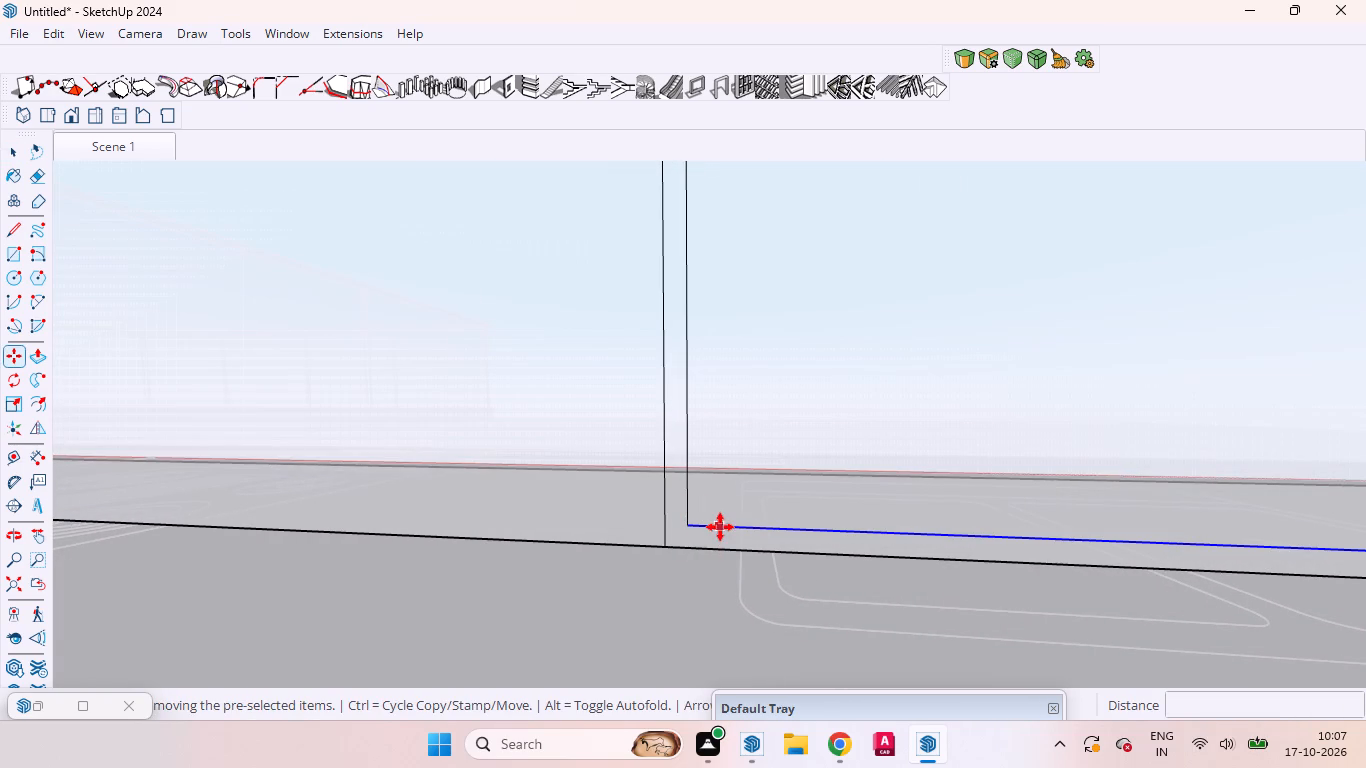
click(720, 527)
click(716, 543)
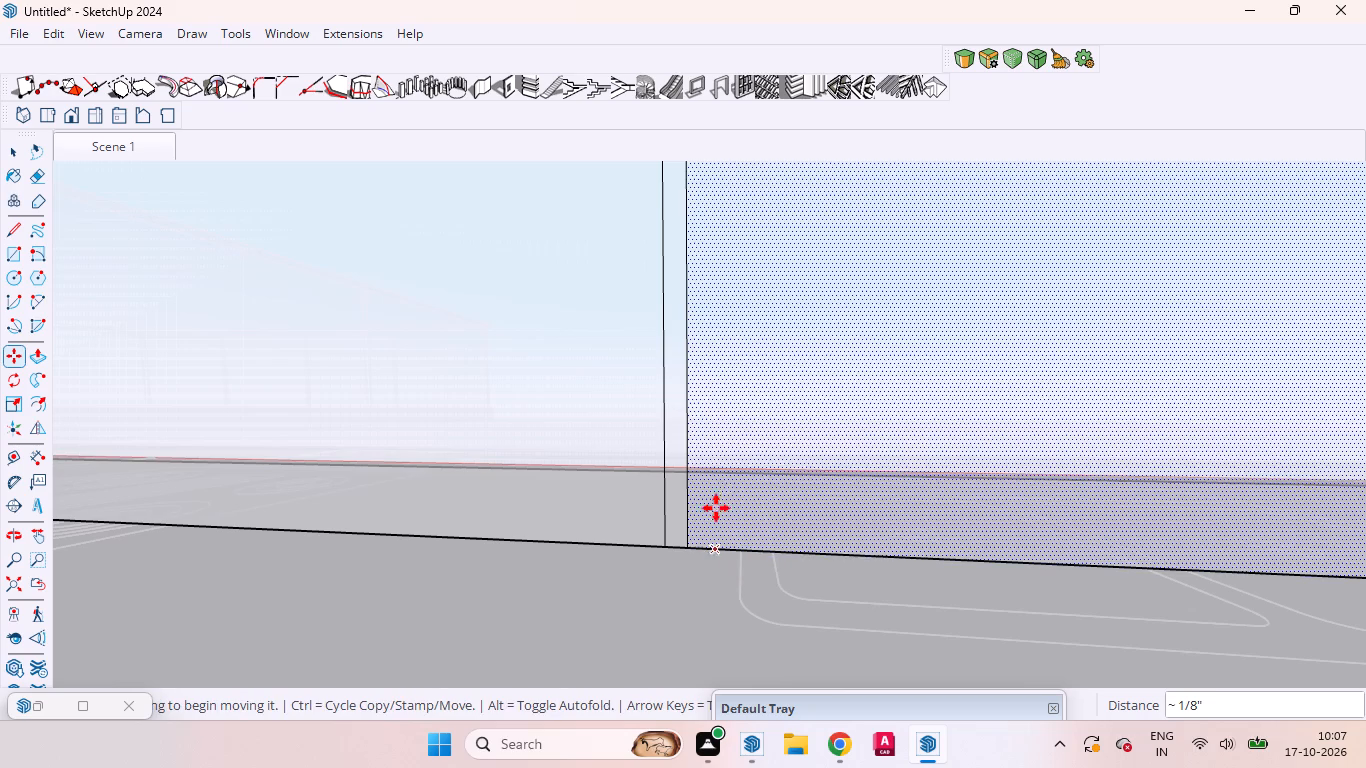
scroll(724, 488, down, 2)
scroll(724, 487, up, 2)
scroll(724, 487, down, 6)
key(space)
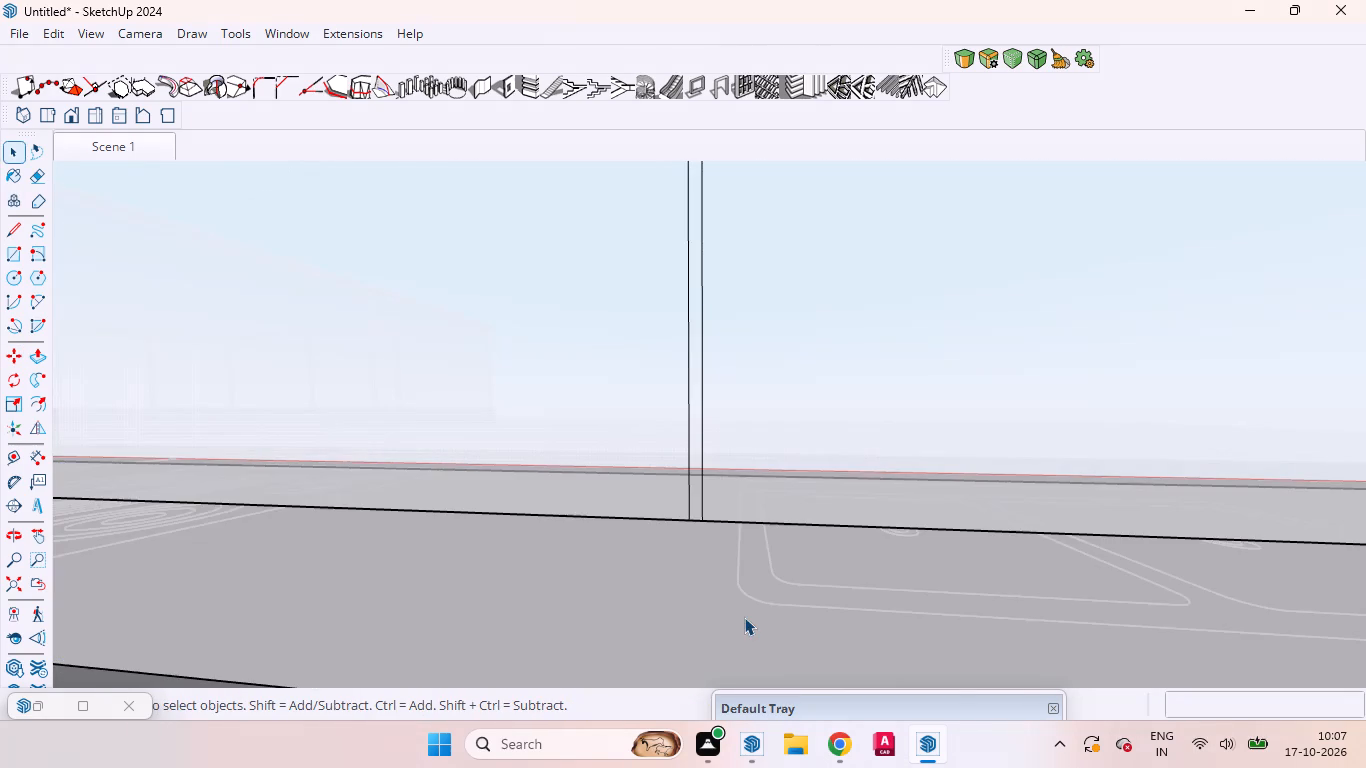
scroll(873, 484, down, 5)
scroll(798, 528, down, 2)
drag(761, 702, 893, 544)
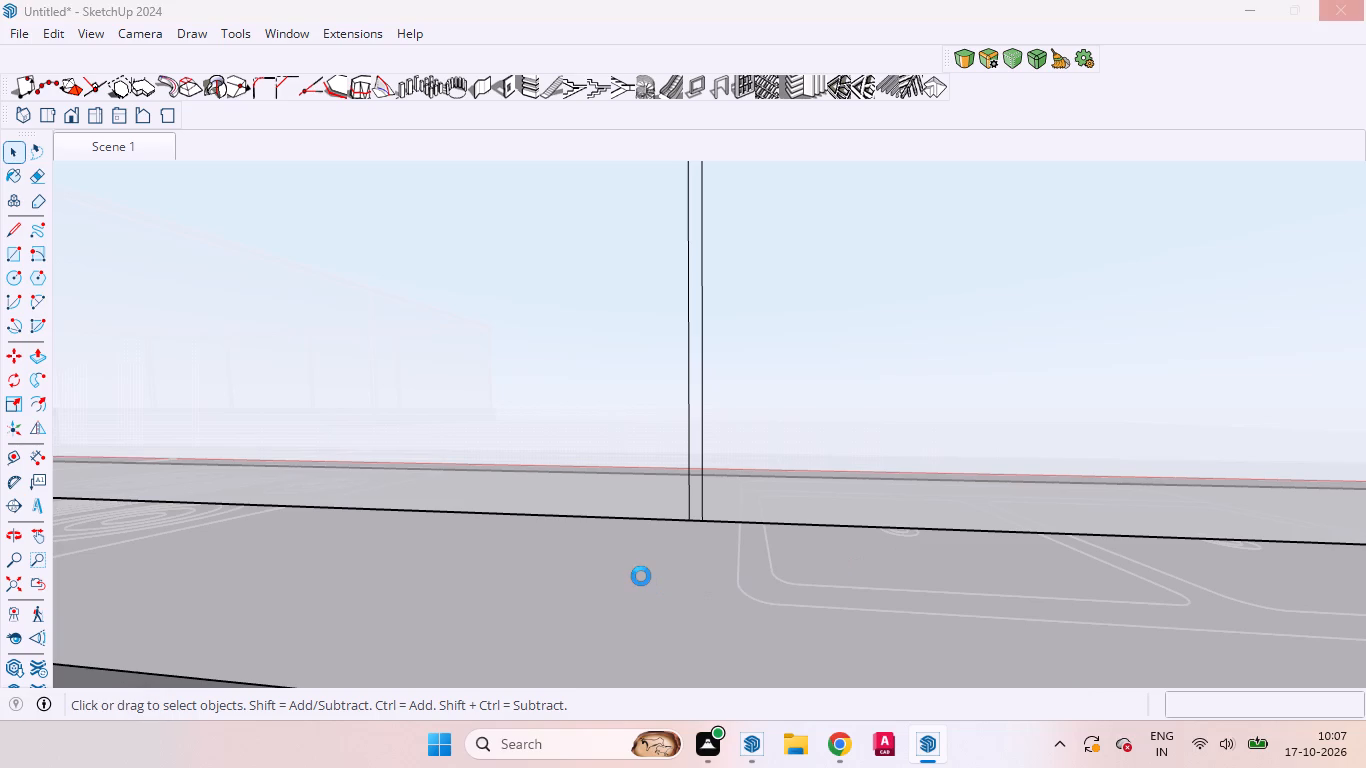
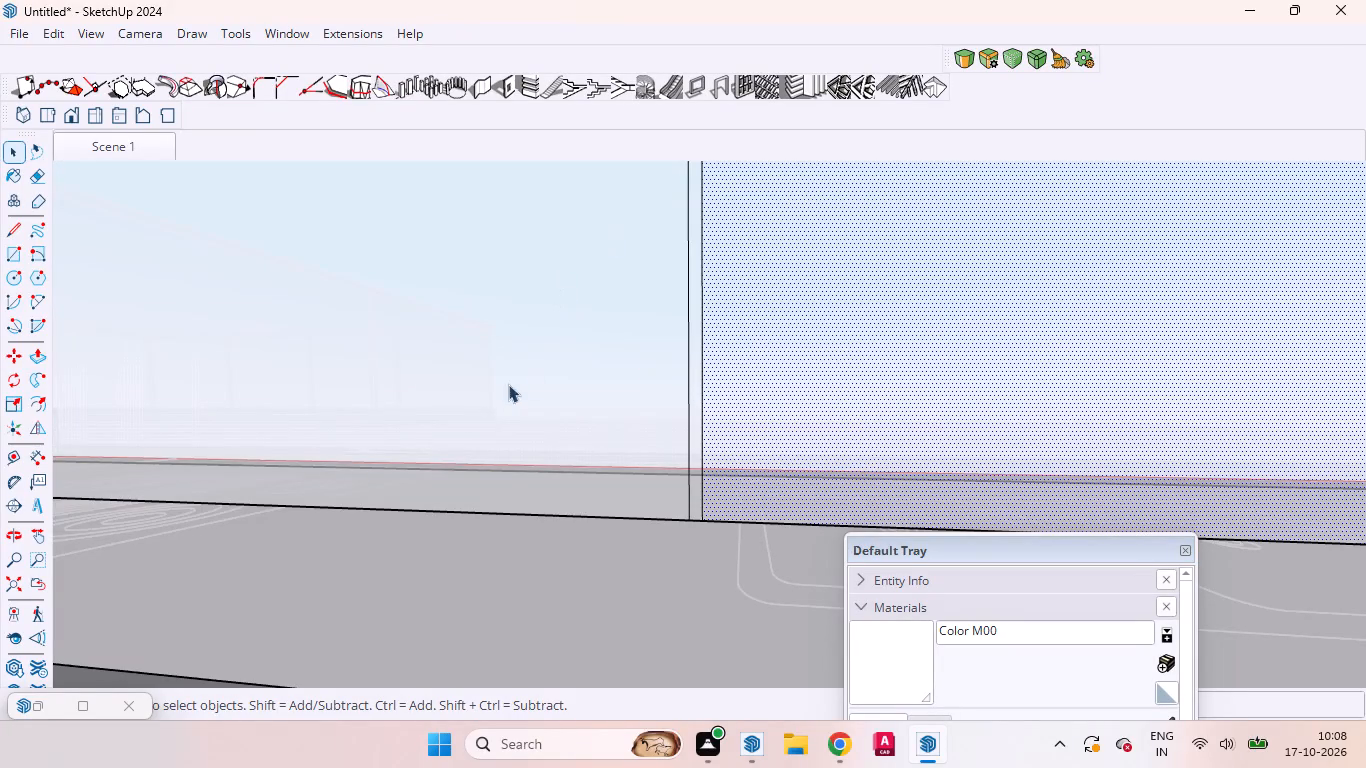
Return to the saved Scene 1 view and close the floating Default Tray covering the base counter.
scroll(507, 383, down, 5)
scroll(605, 508, down, 4)
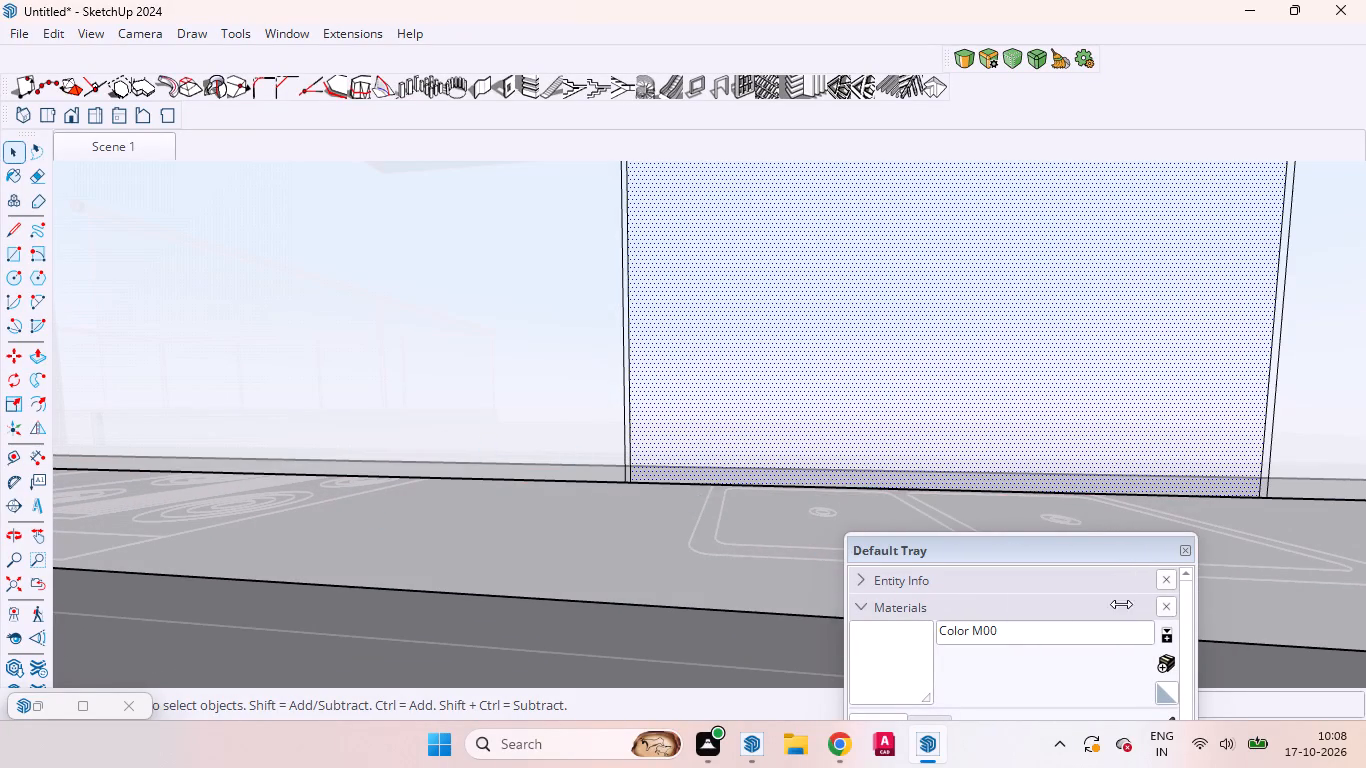
drag(995, 545, 1129, 519)
click(123, 146)
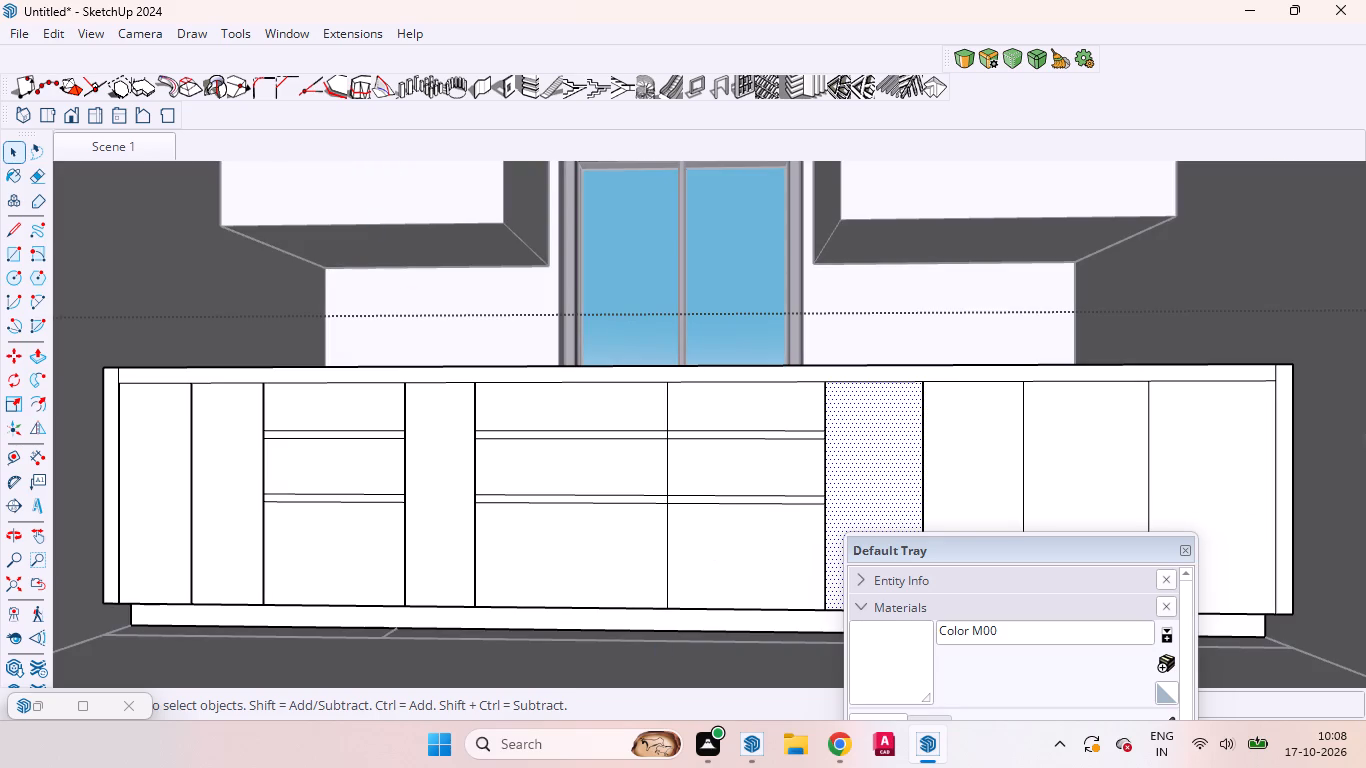
click(1183, 549)
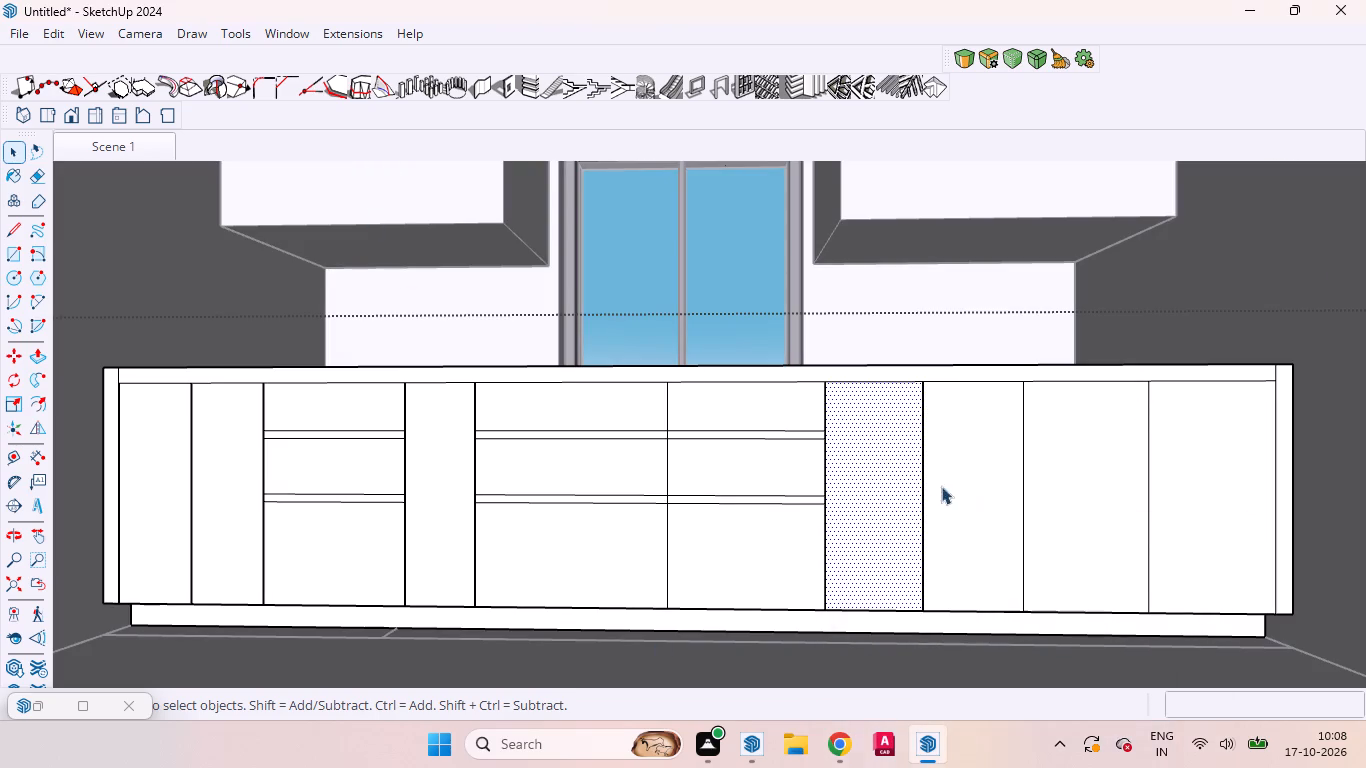
Repeat the 3 mm inward offset on the third plain front panel right of the wide drawer section.
click(971, 459)
scroll(976, 433, up, 6)
scroll(955, 382, down, 2)
scroll(949, 382, up, 5)
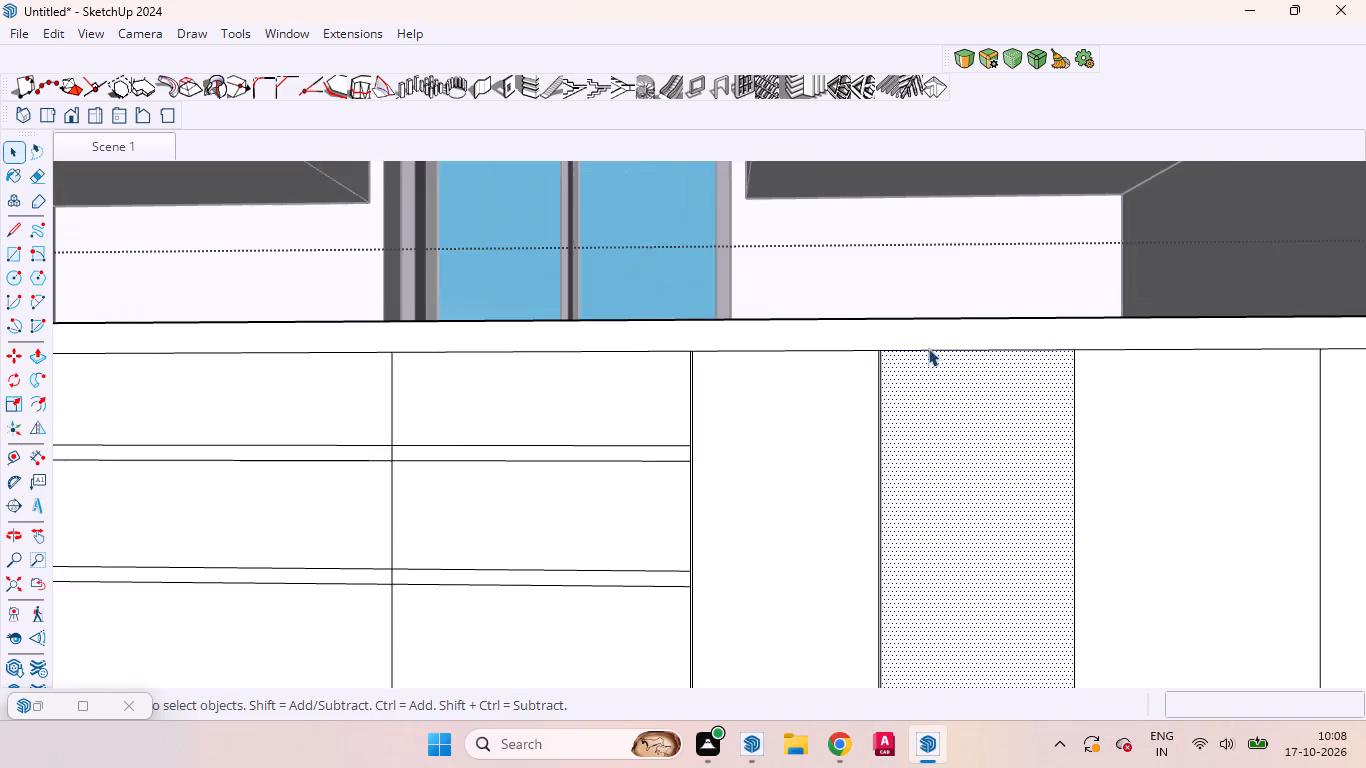
scroll(928, 348, up, 14)
scroll(780, 378, down, 5)
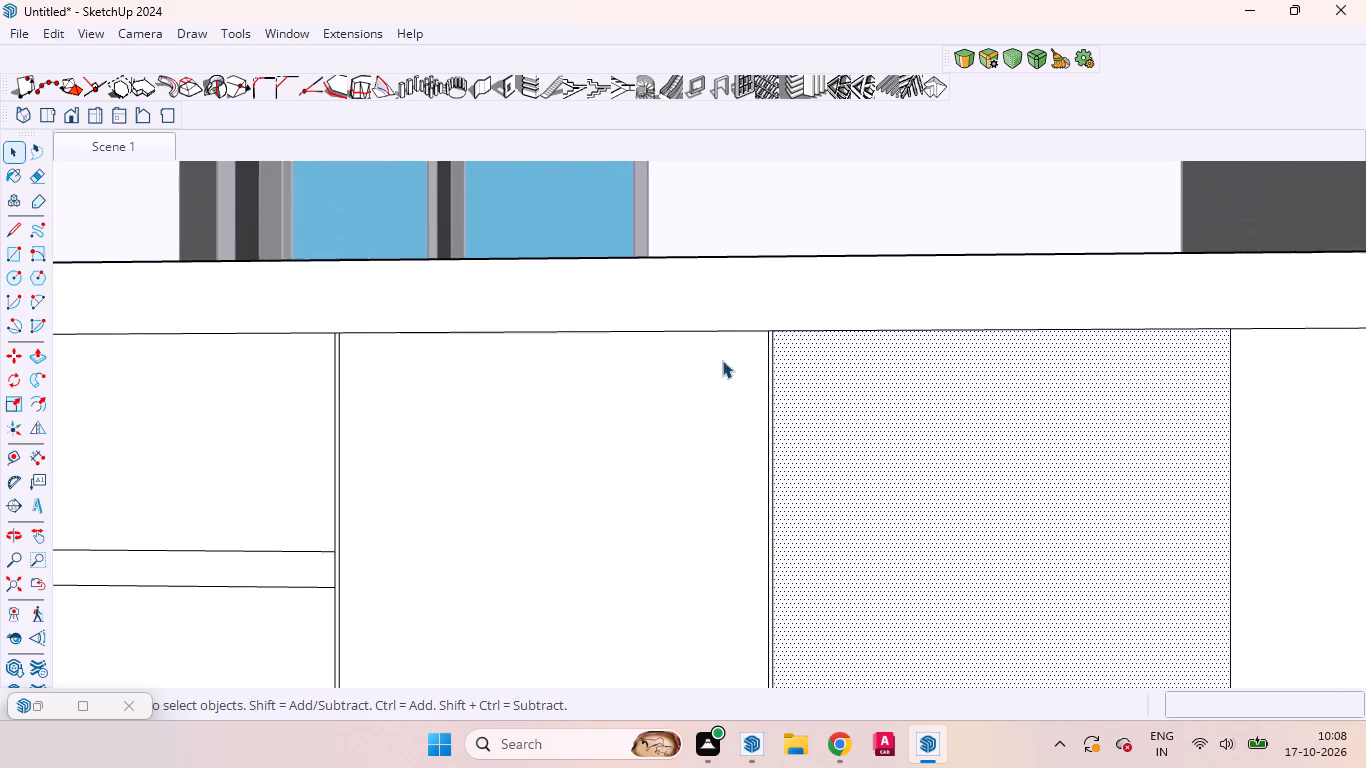
scroll(693, 355, down, 10)
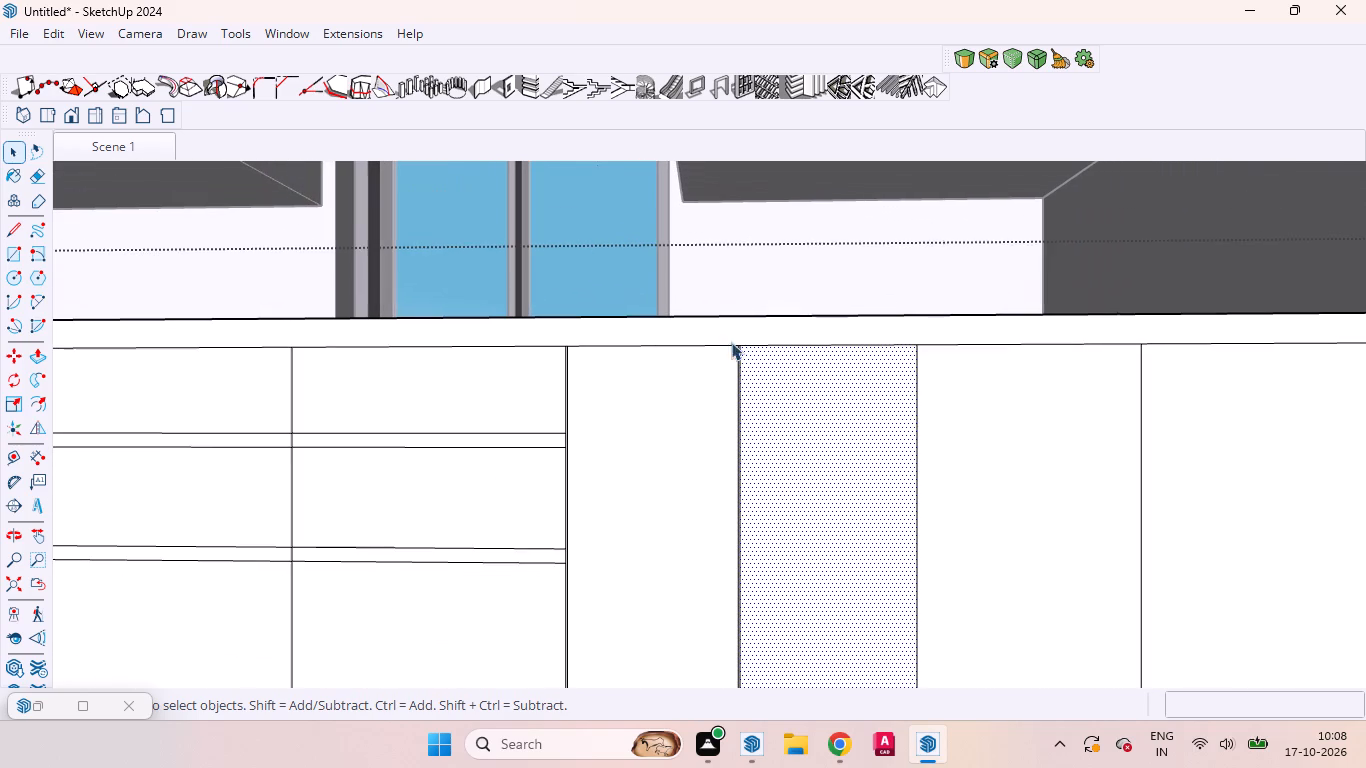
click(1017, 461)
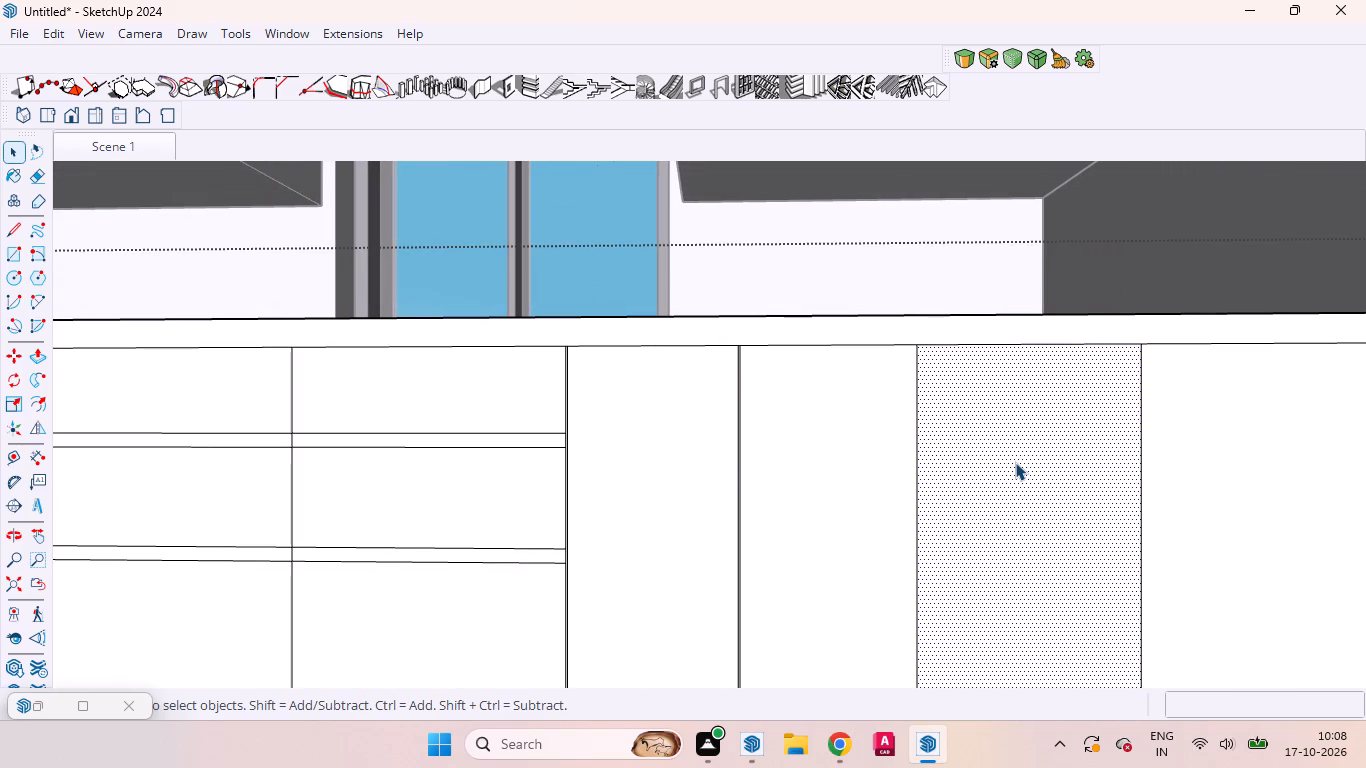
key(f)
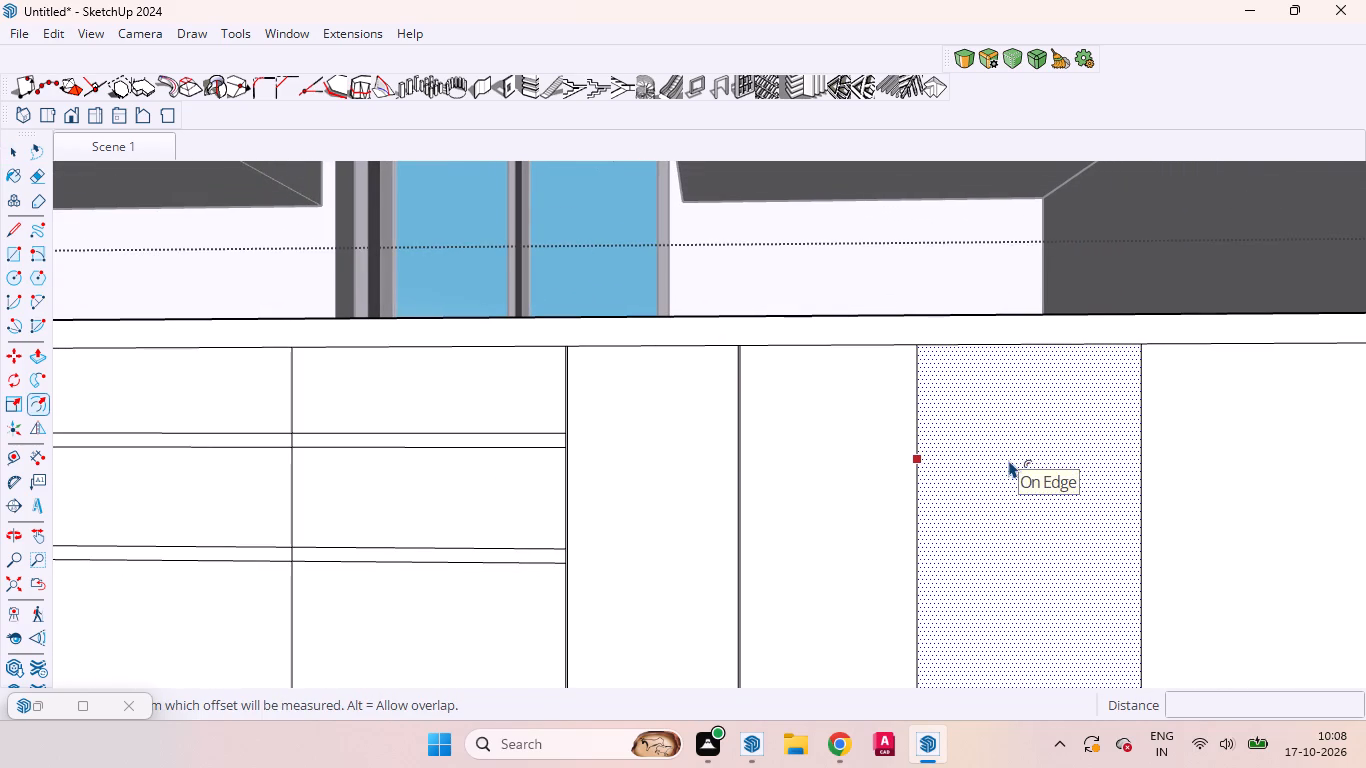
double_click(1009, 460)
scroll(1041, 367, up, 10)
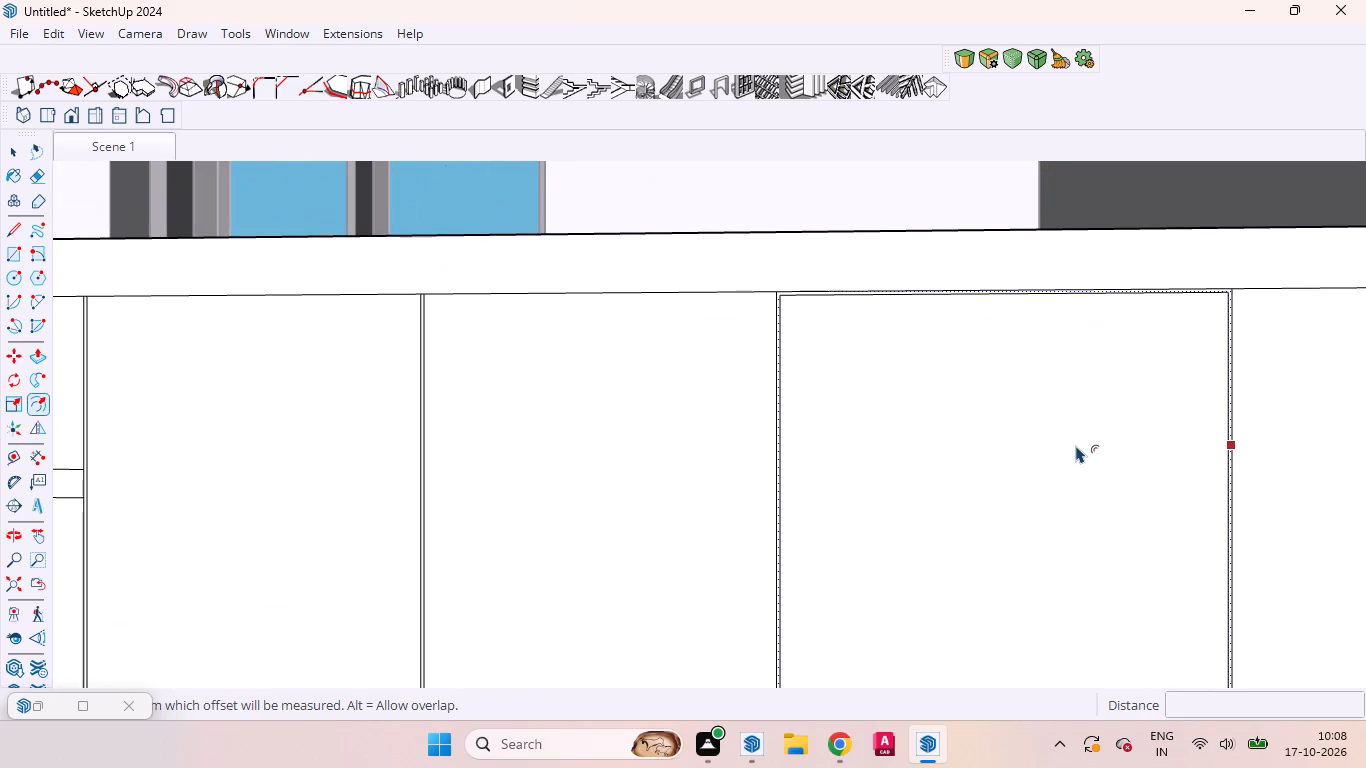
Move the upper inner border line of the third plain panel up onto its top edge.
key(n)
key(space)
scroll(1040, 330, up, 6)
scroll(1039, 329, down, 1)
scroll(1038, 327, up, 6)
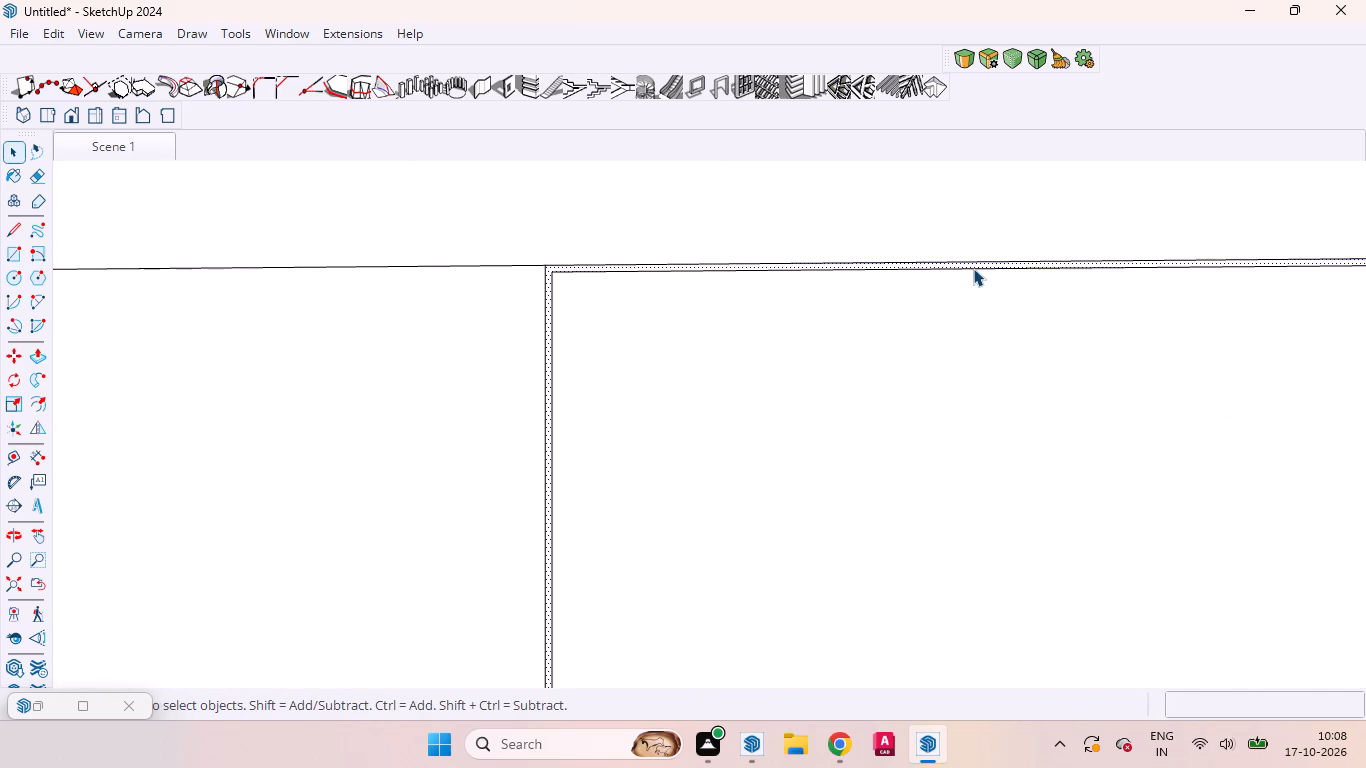
click(973, 268)
key(m)
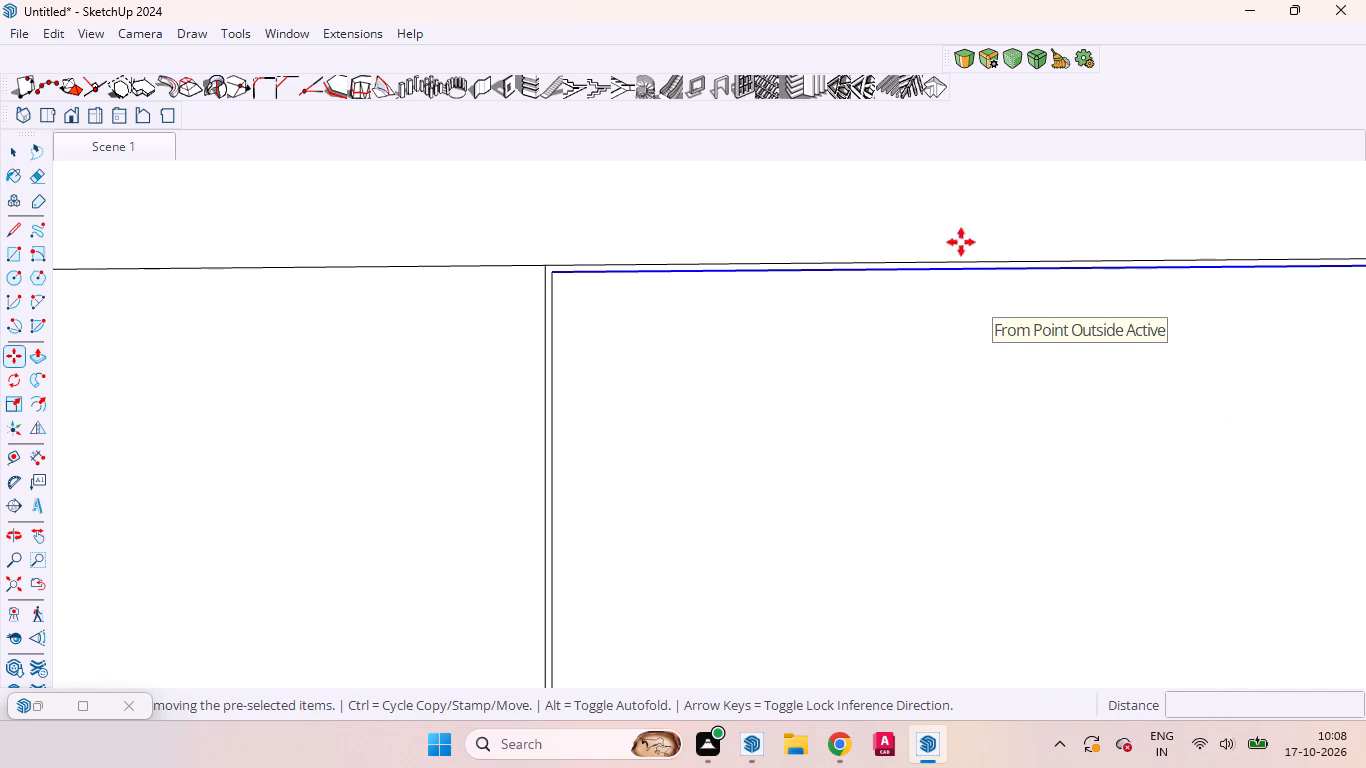
scroll(545, 215, up, 6)
scroll(553, 252, down, 1)
scroll(551, 256, up, 7)
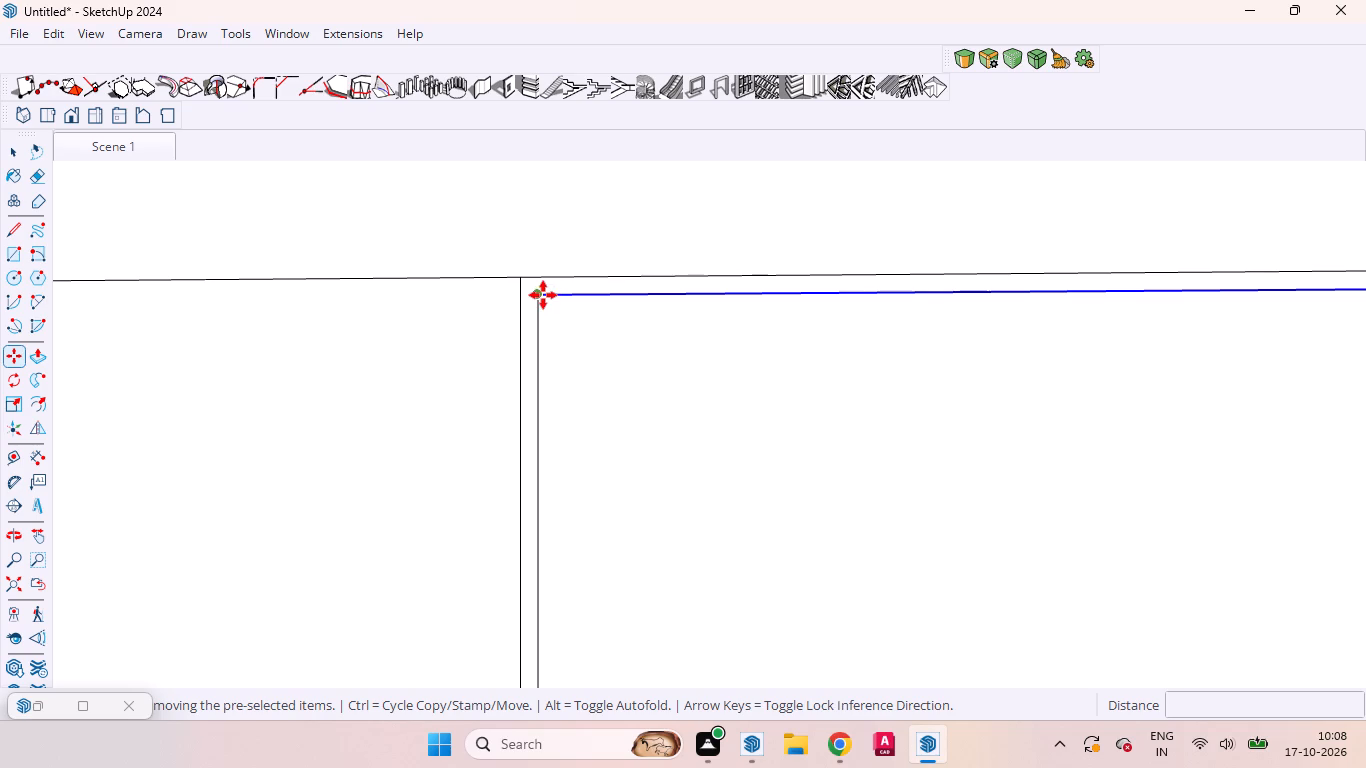
click(543, 295)
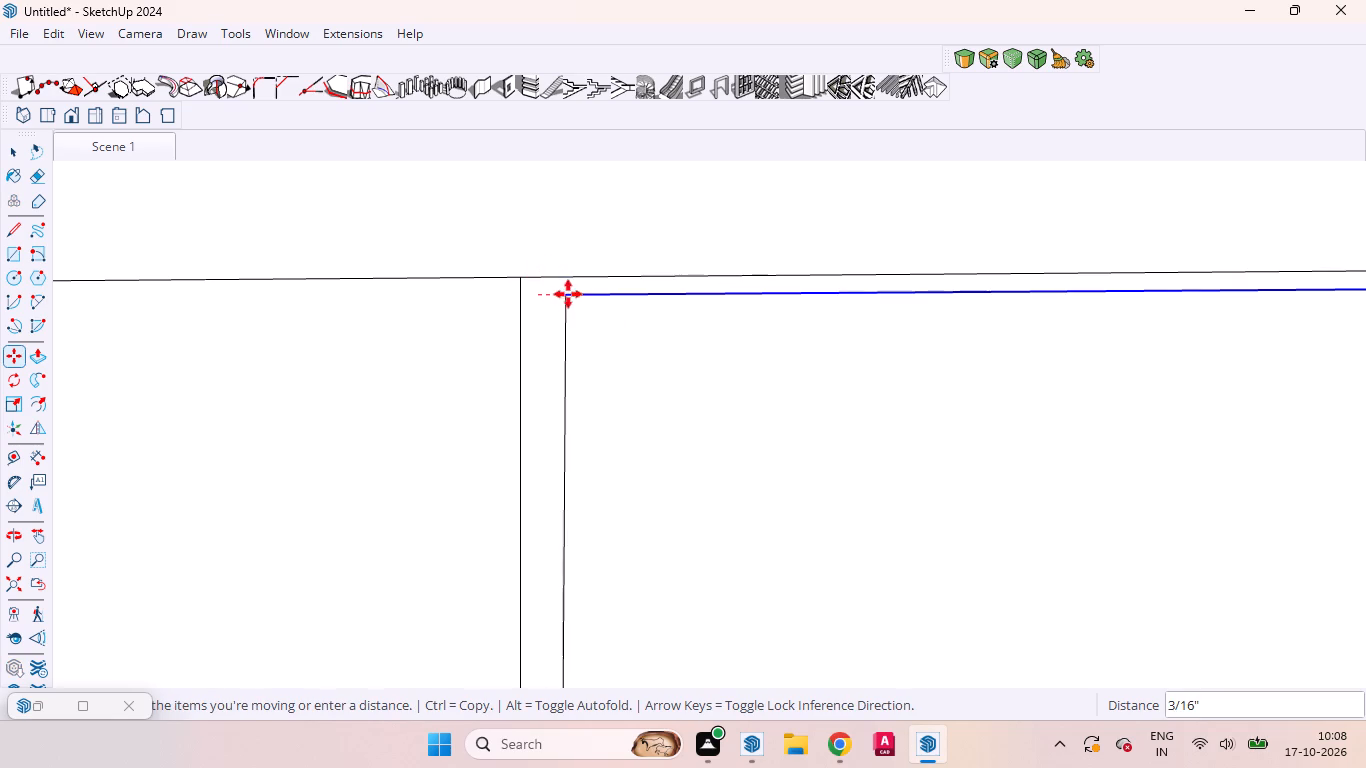
click(544, 279)
scroll(611, 247, down, 3)
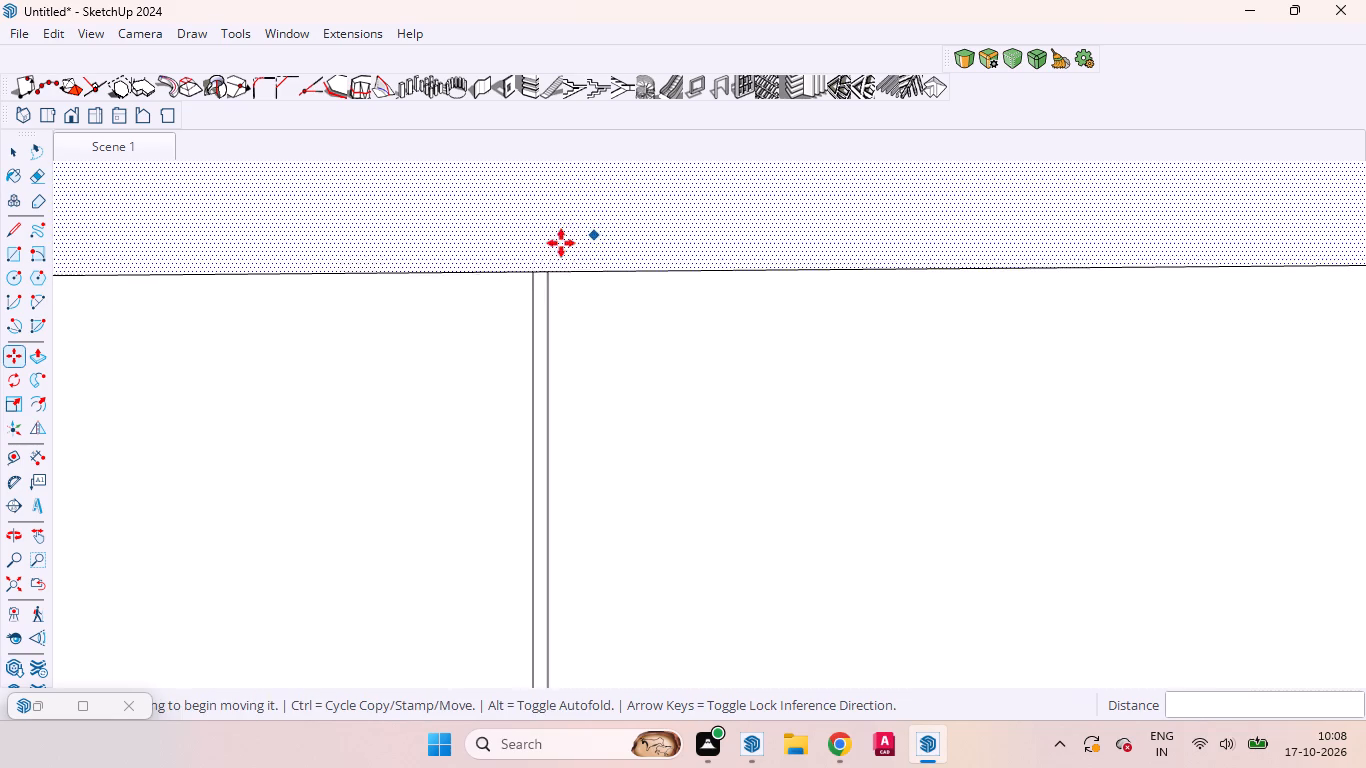
Move the lower inner border line of the third plain panel down onto its bottom edge.
scroll(561, 243, down, 5)
scroll(585, 242, up, 2)
scroll(587, 244, down, 2)
scroll(605, 279, up, 2)
scroll(606, 284, down, 20)
scroll(606, 284, down, 6)
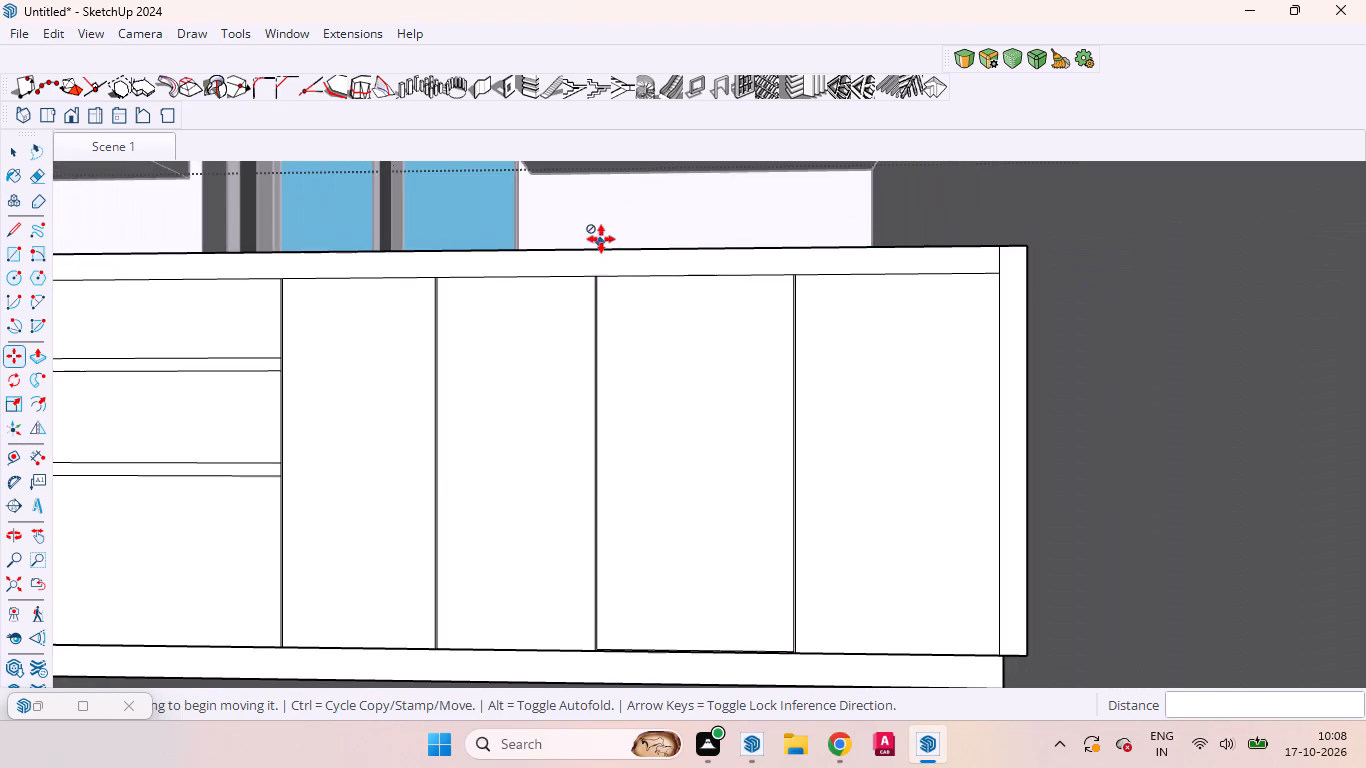
scroll(699, 624, up, 1)
scroll(699, 624, down, 1)
scroll(699, 624, up, 6)
scroll(628, 435, down, 6)
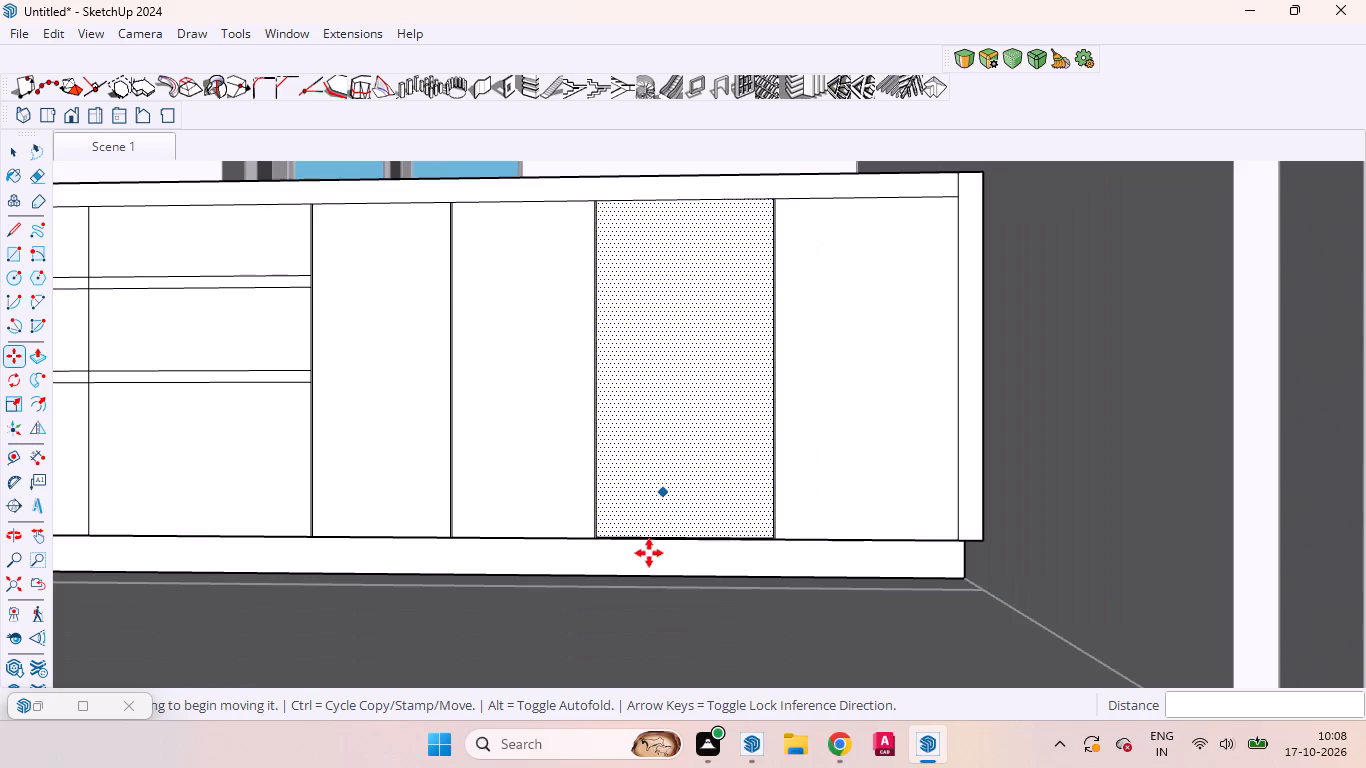
scroll(650, 552, up, 20)
scroll(650, 552, up, 3)
scroll(511, 518, down, 1)
scroll(511, 518, up, 5)
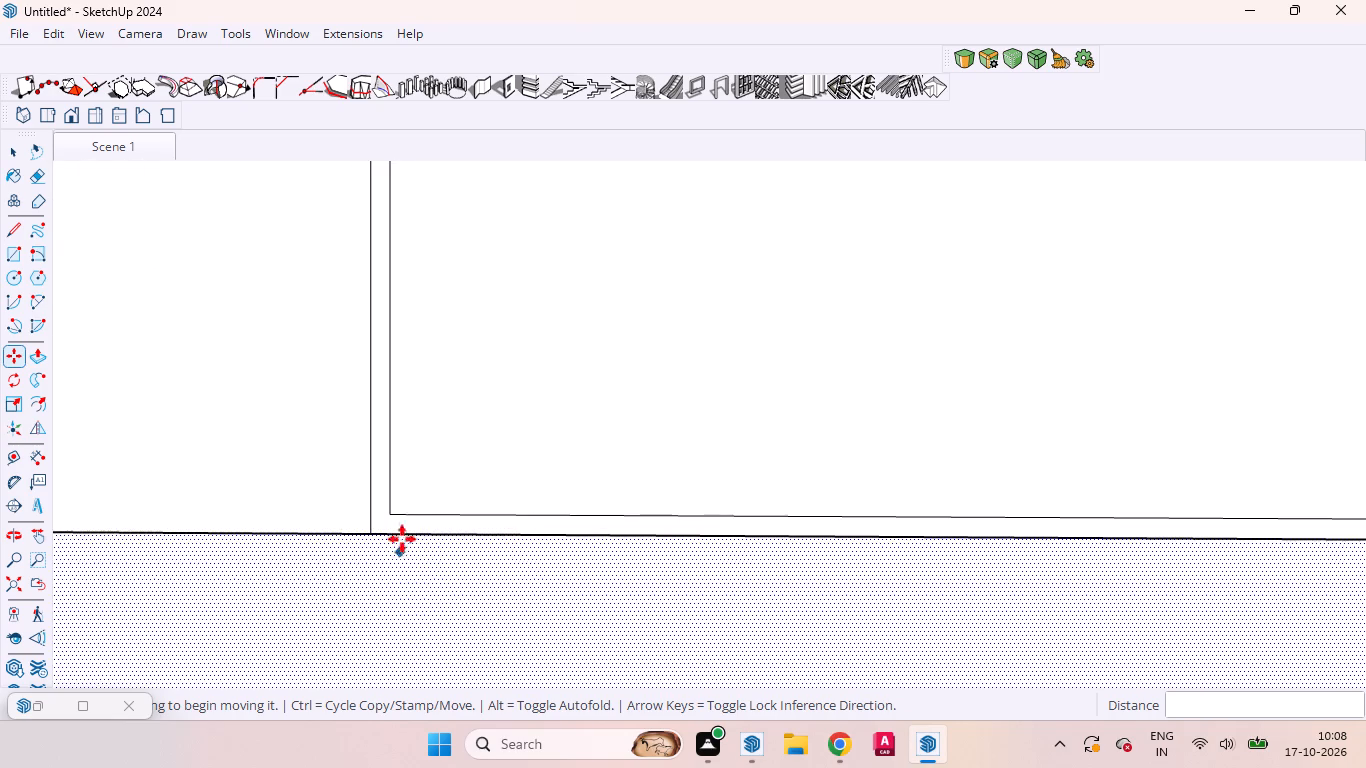
click(406, 514)
click(405, 532)
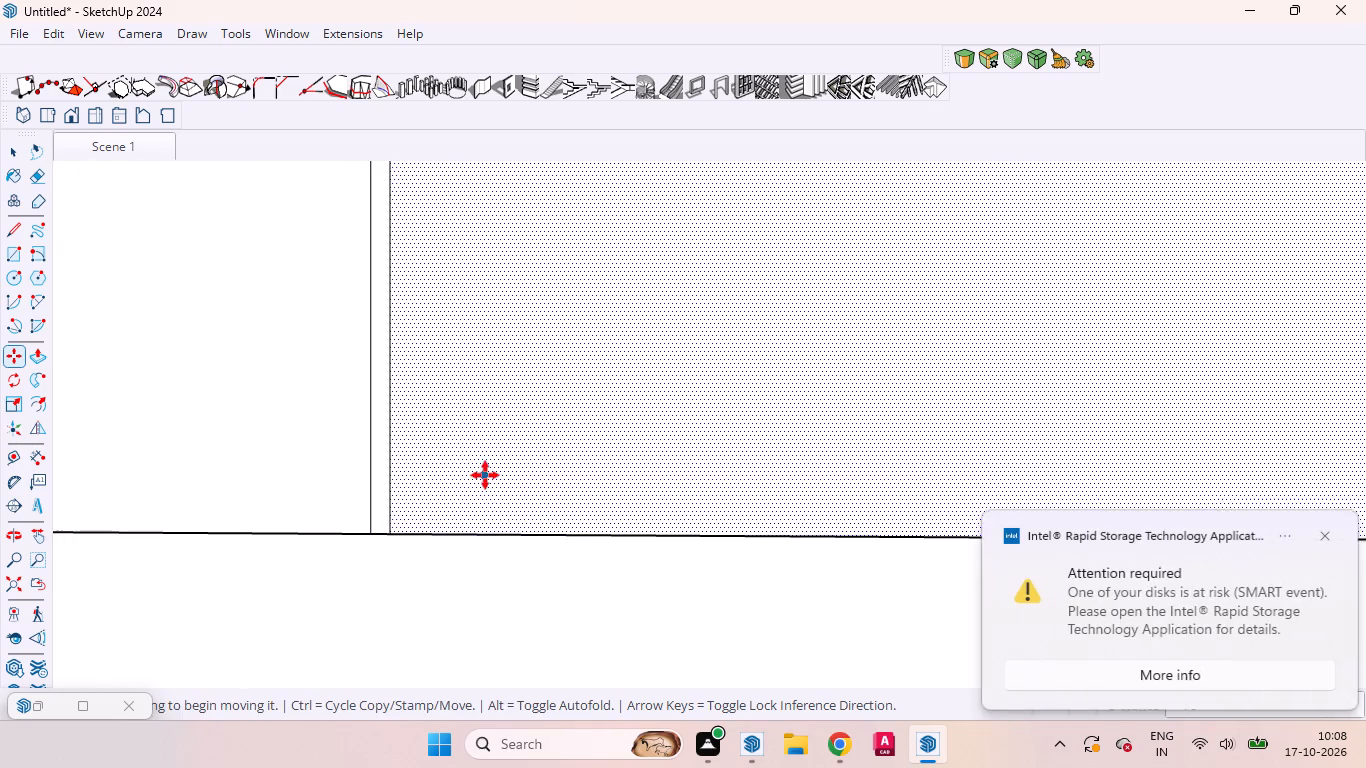
scroll(479, 479, down, 5)
scroll(435, 500, up, 1)
scroll(434, 500, down, 8)
scroll(403, 496, up, 1)
scroll(403, 497, down, 16)
scroll(425, 526, up, 1)
scroll(428, 528, down, 2)
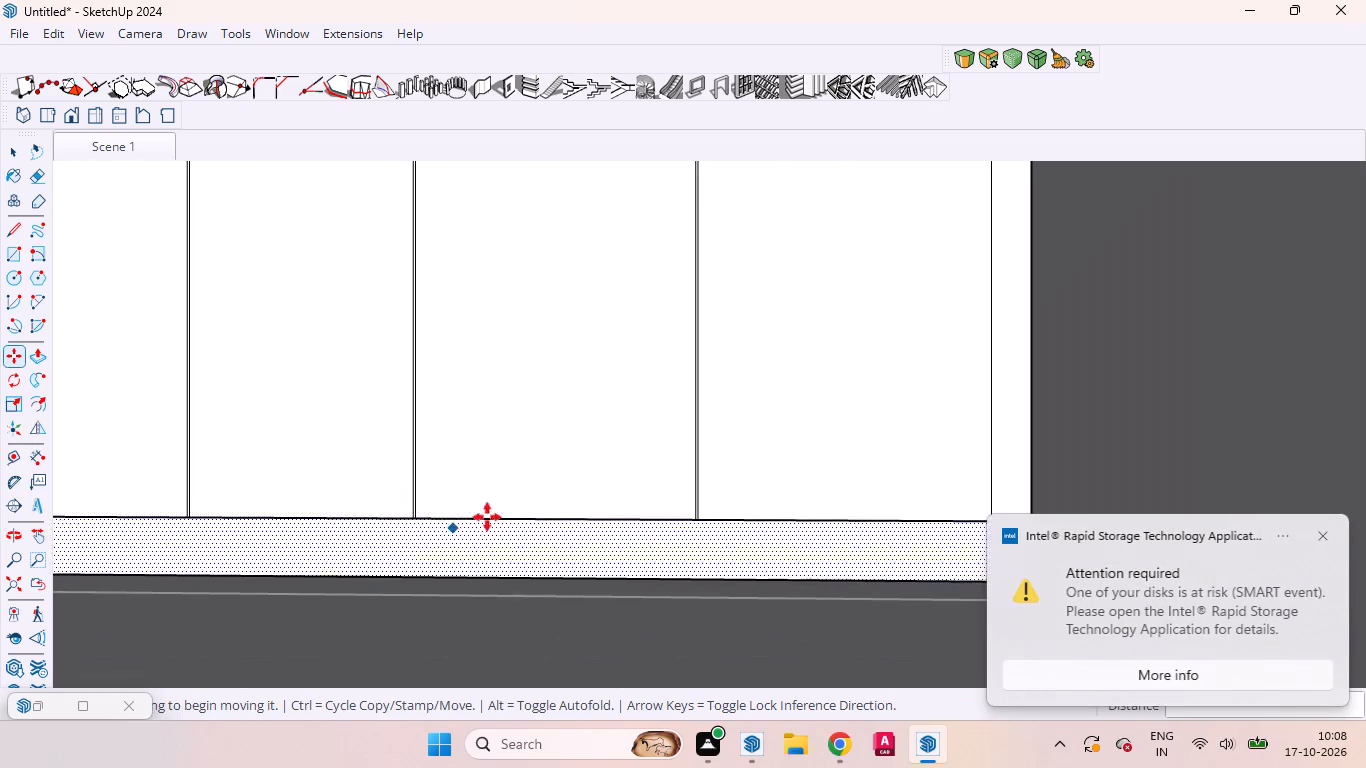
key(space)
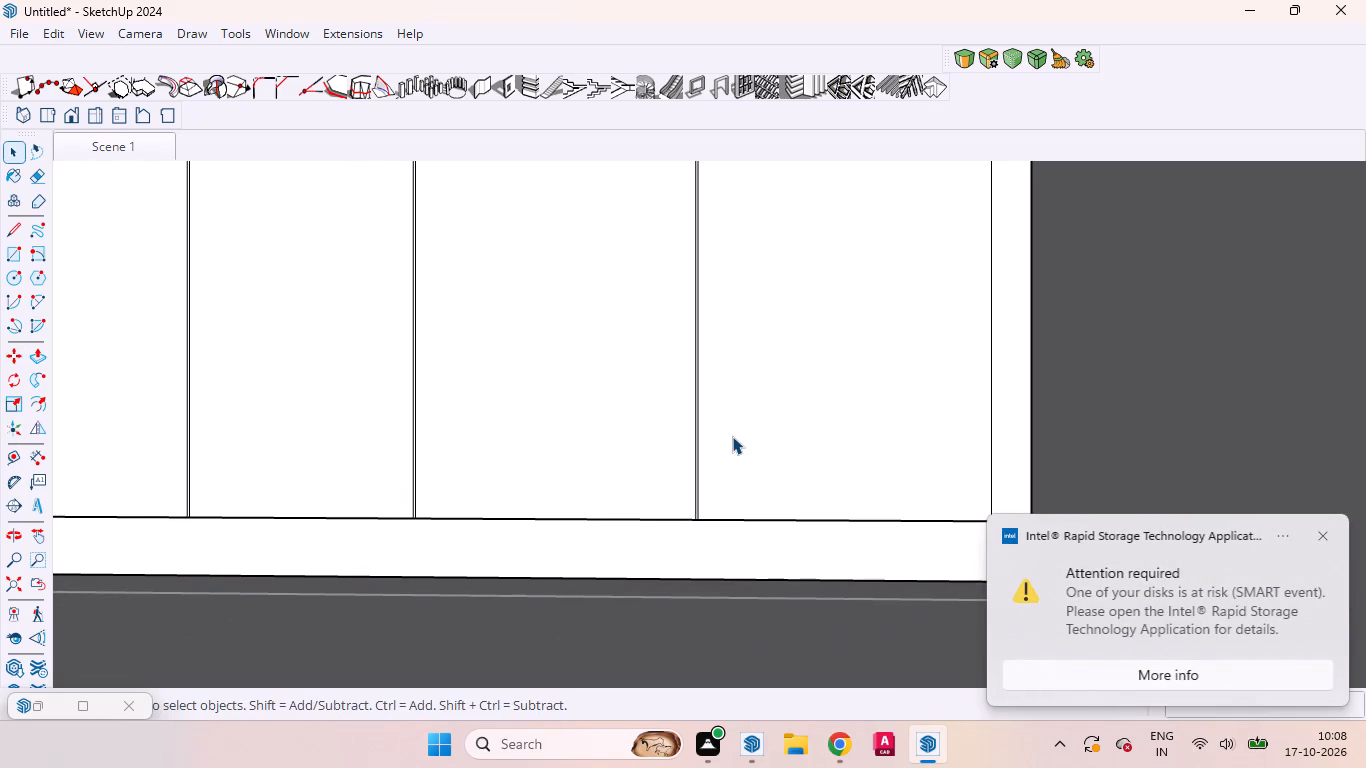
Copy the vertical line between the last front panel and the counter's right end post 3 mm inward.
scroll(748, 529, down, 1)
scroll(748, 529, up, 2)
scroll(746, 532, down, 3)
scroll(883, 304, up, 12)
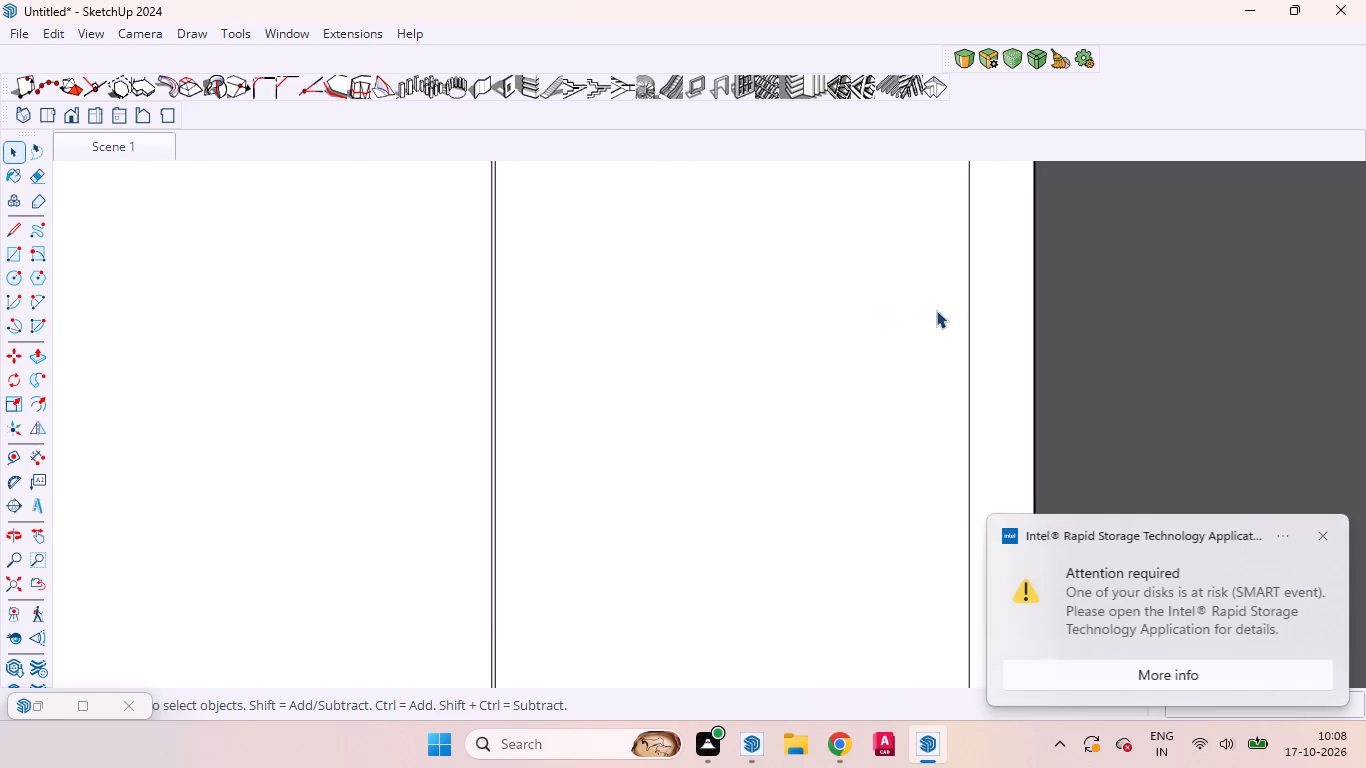
scroll(936, 310, up, 1)
click(974, 305)
key(m)
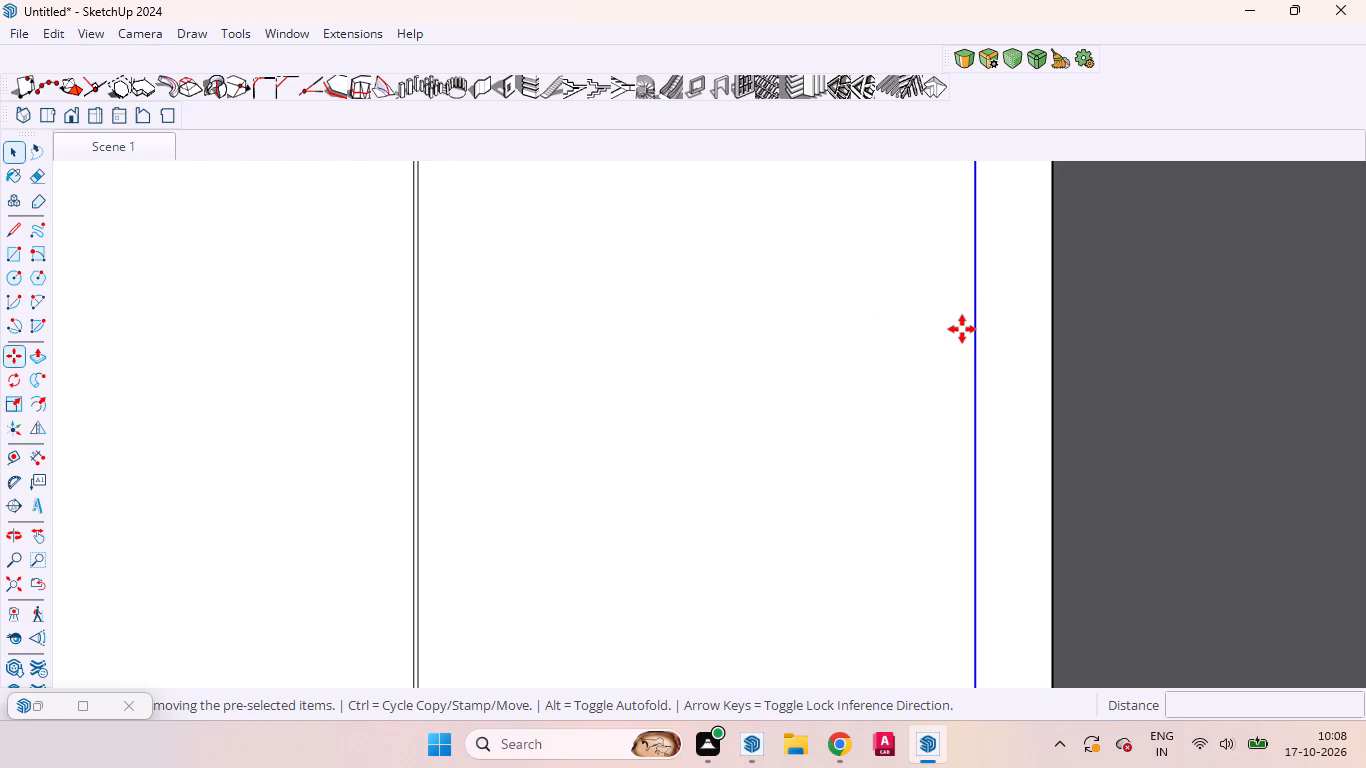
click(956, 355)
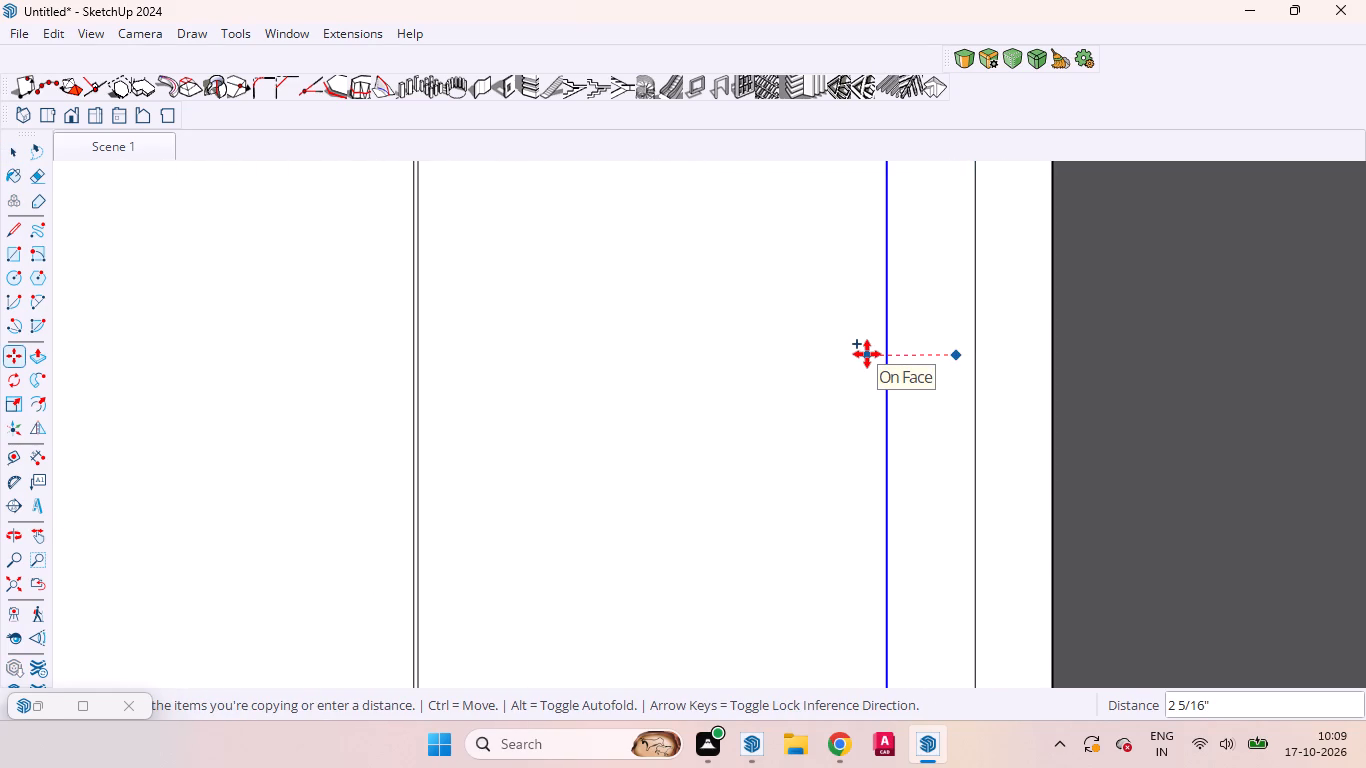
text(3mm)
key(Return)
key(Return)
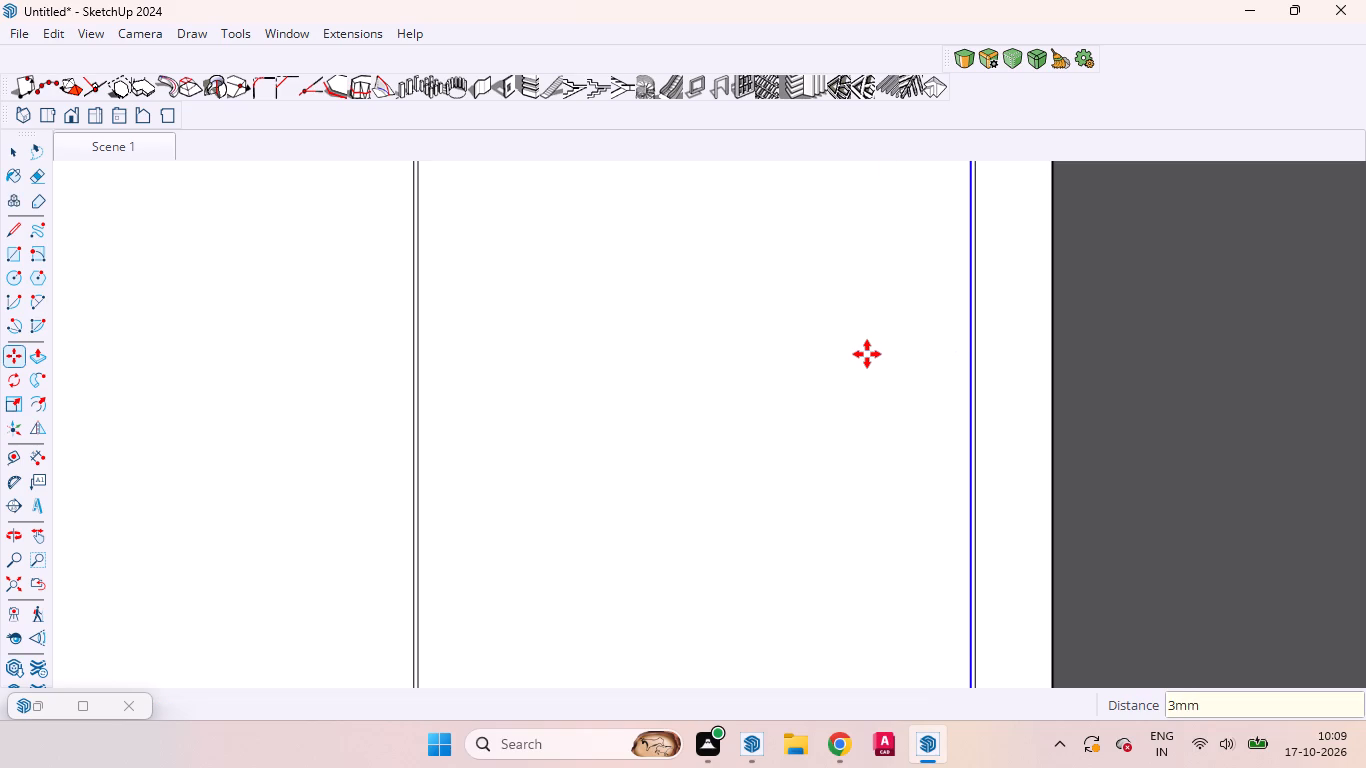
key(space)
Check the counter's front panels and drawer faces one by one to see whether each is a separate face.
click(99, 149)
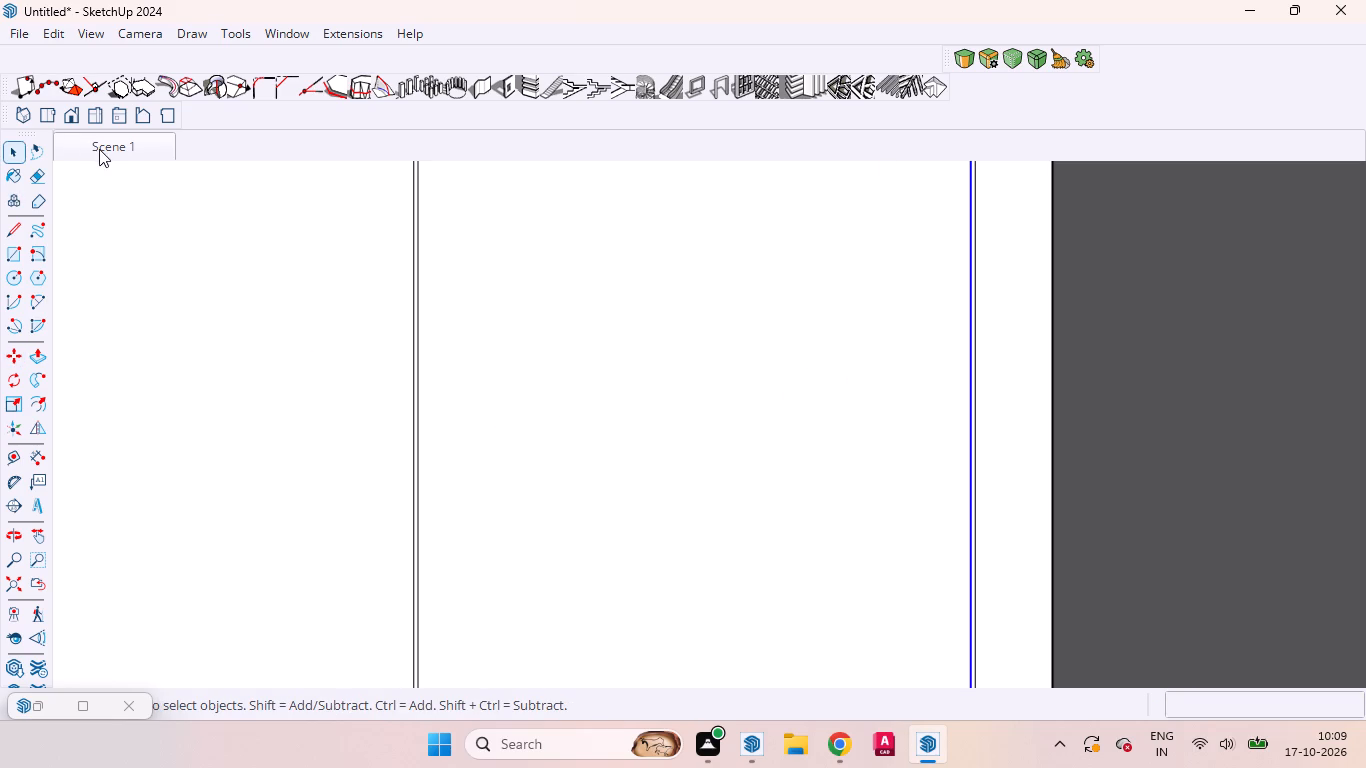
click(119, 149)
click(9, 145)
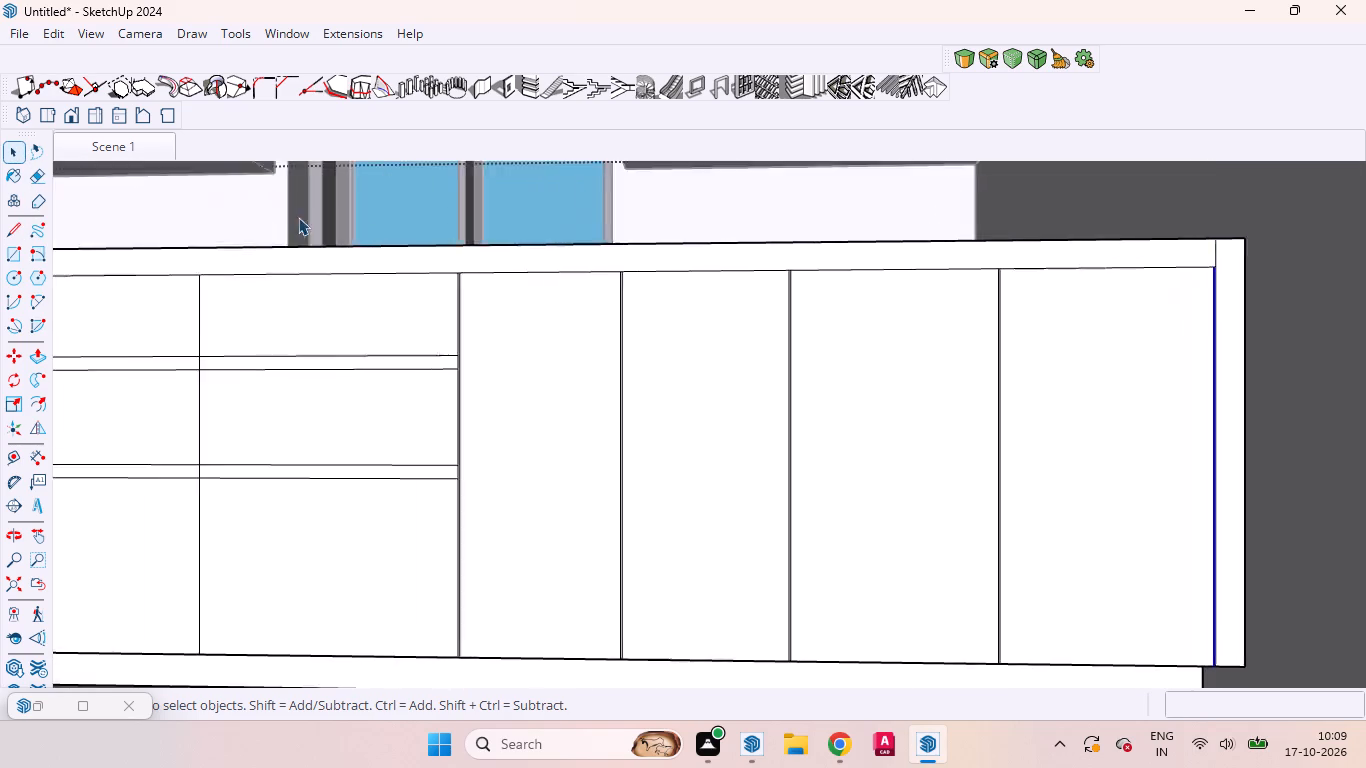
click(1210, 438)
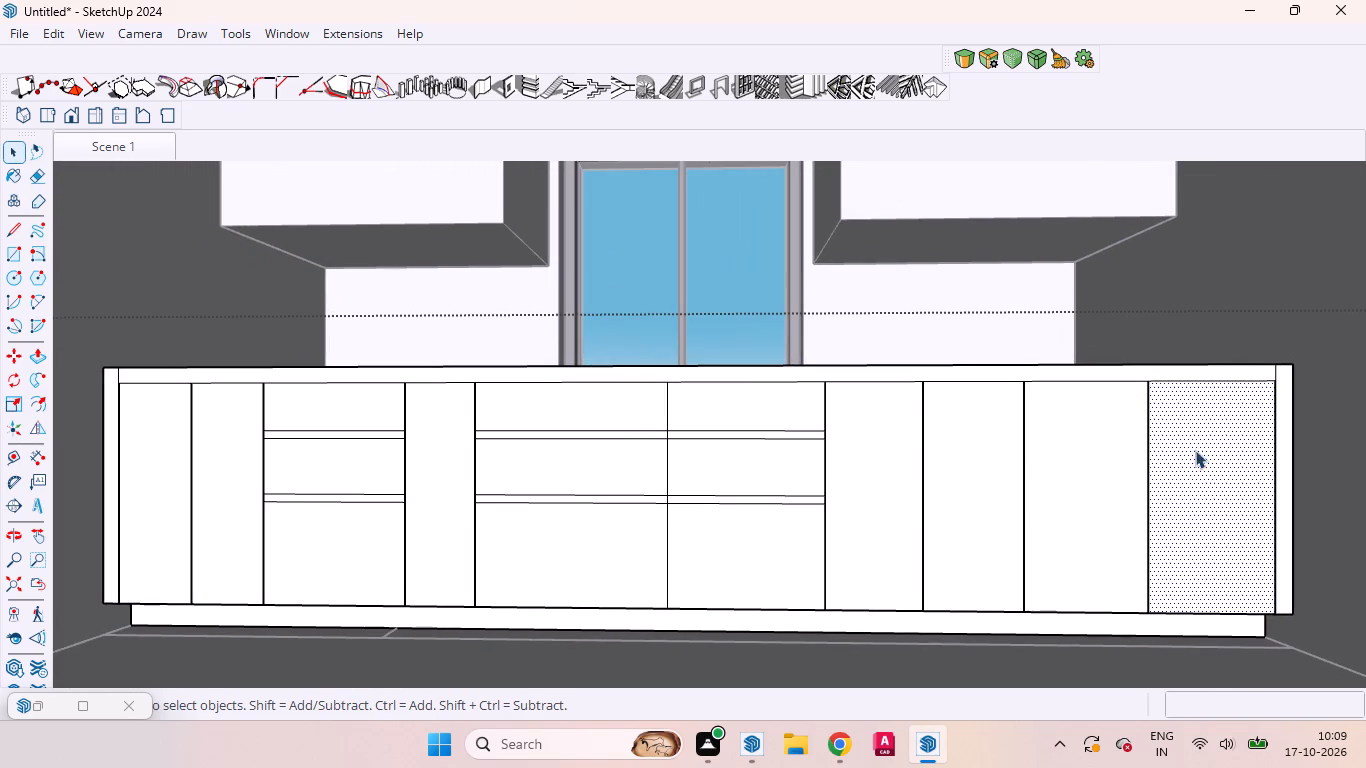
click(1095, 469)
click(995, 480)
click(871, 483)
click(783, 479)
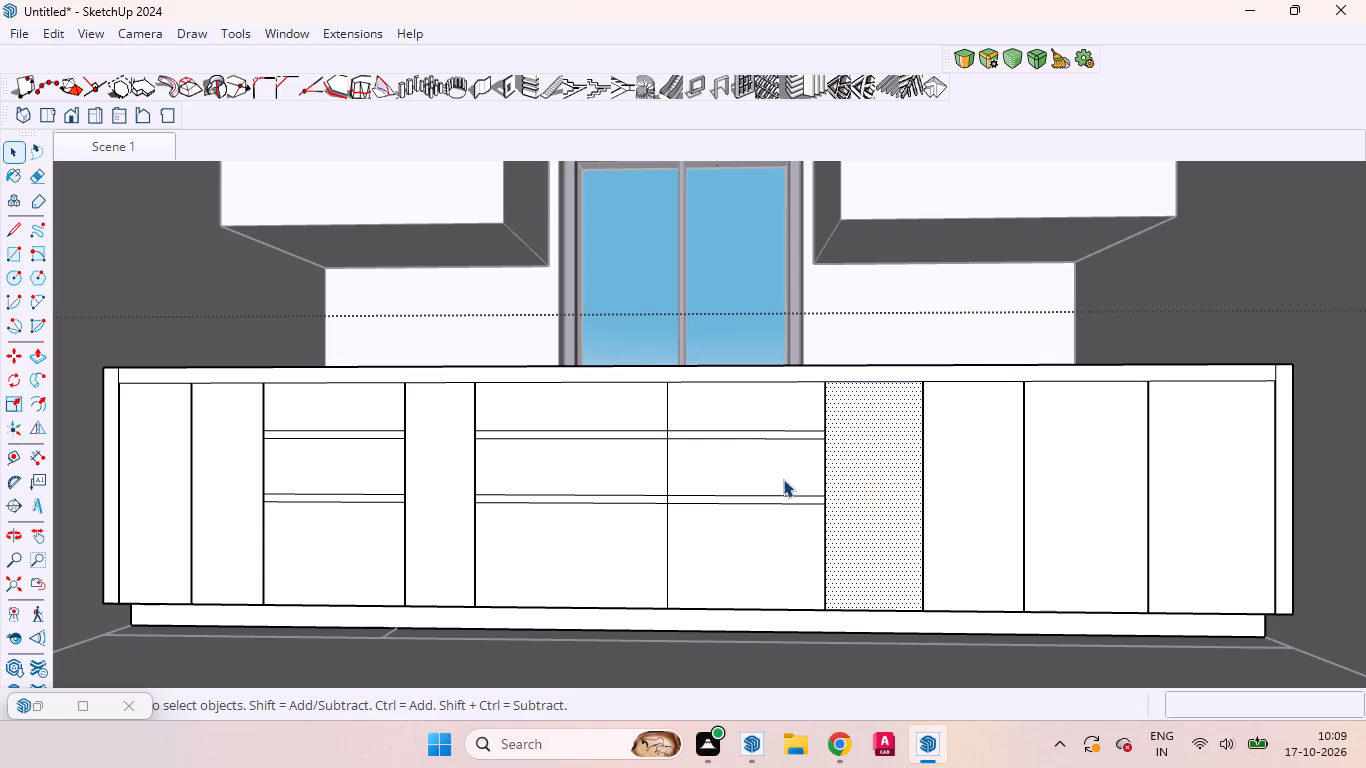
click(756, 387)
click(620, 394)
click(597, 448)
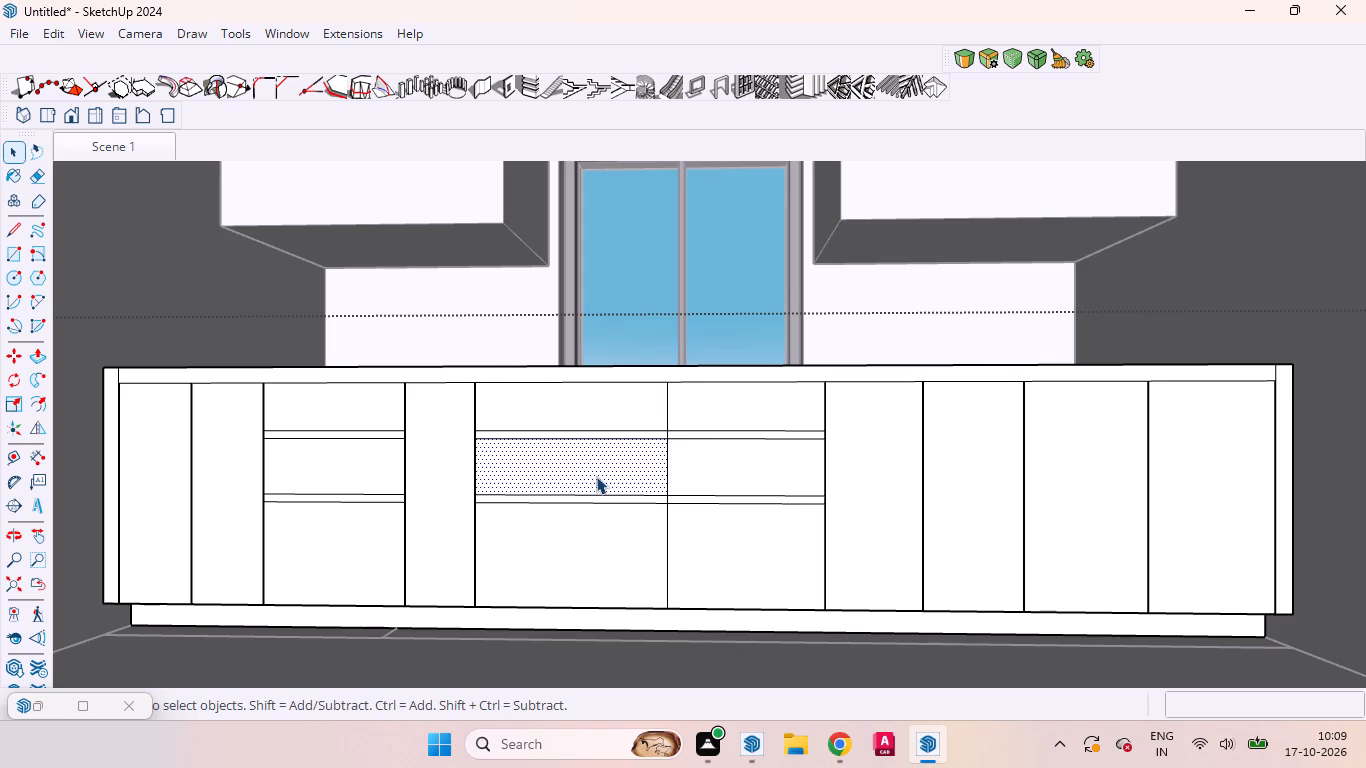
drag(592, 538, 606, 544)
click(759, 579)
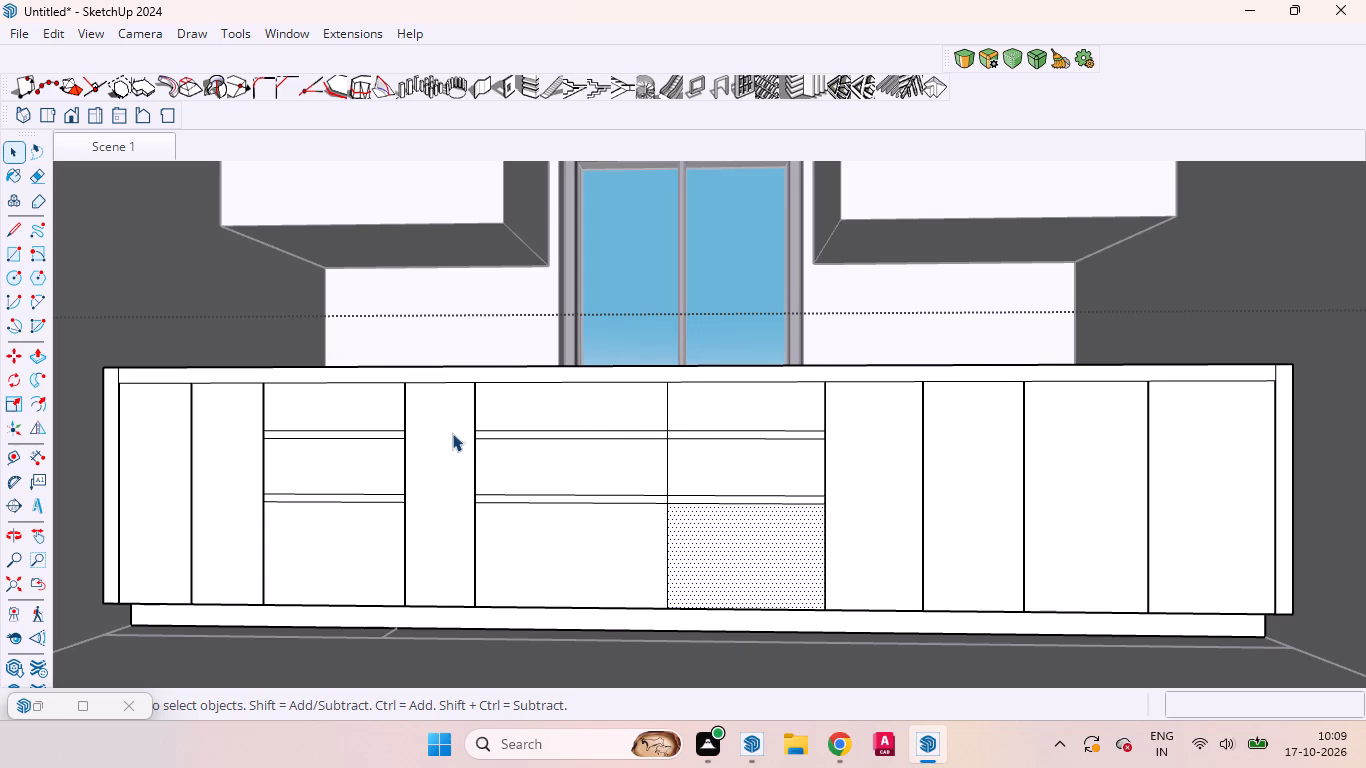
click(452, 433)
click(363, 465)
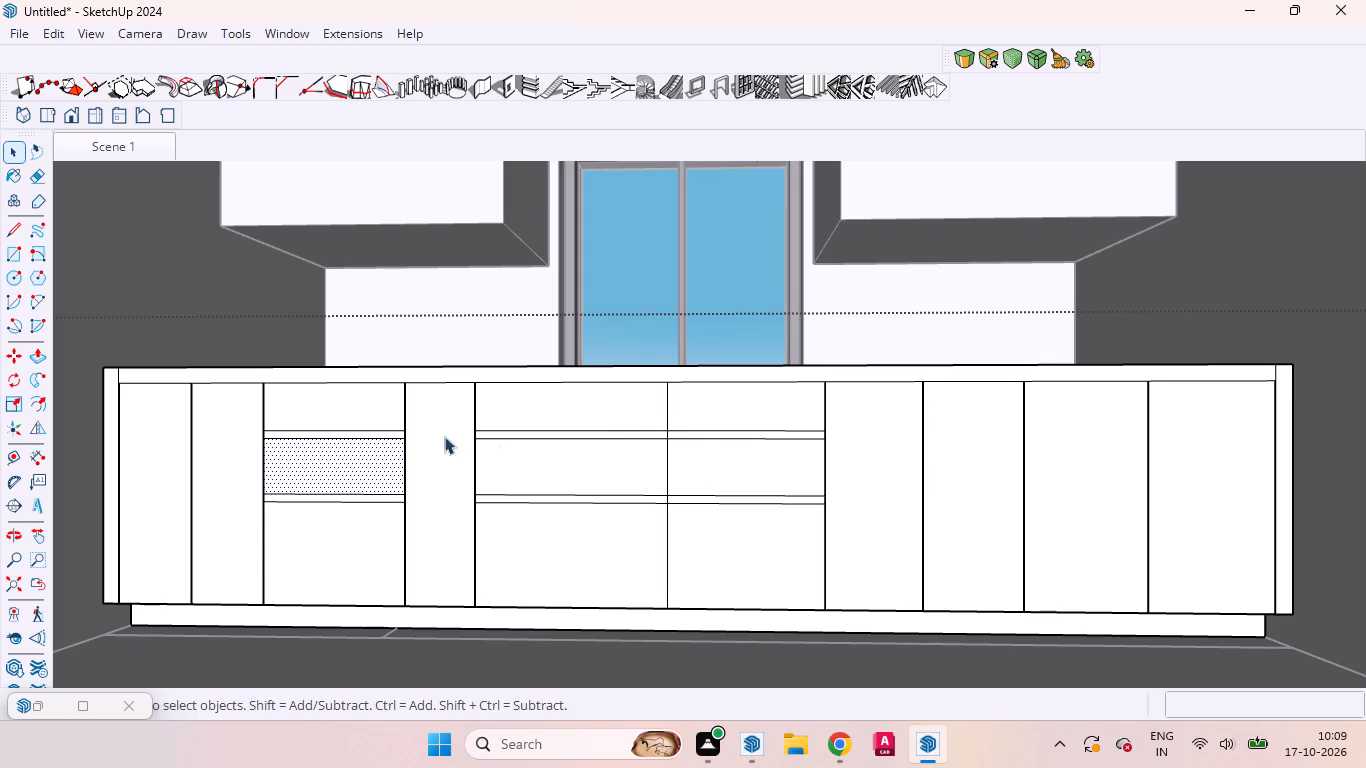
Copy the three drawer-height segments of the wide drawer section's vertical divider 3 mm toward the plain panels.
scroll(694, 446, up, 2)
scroll(758, 604, up, 2)
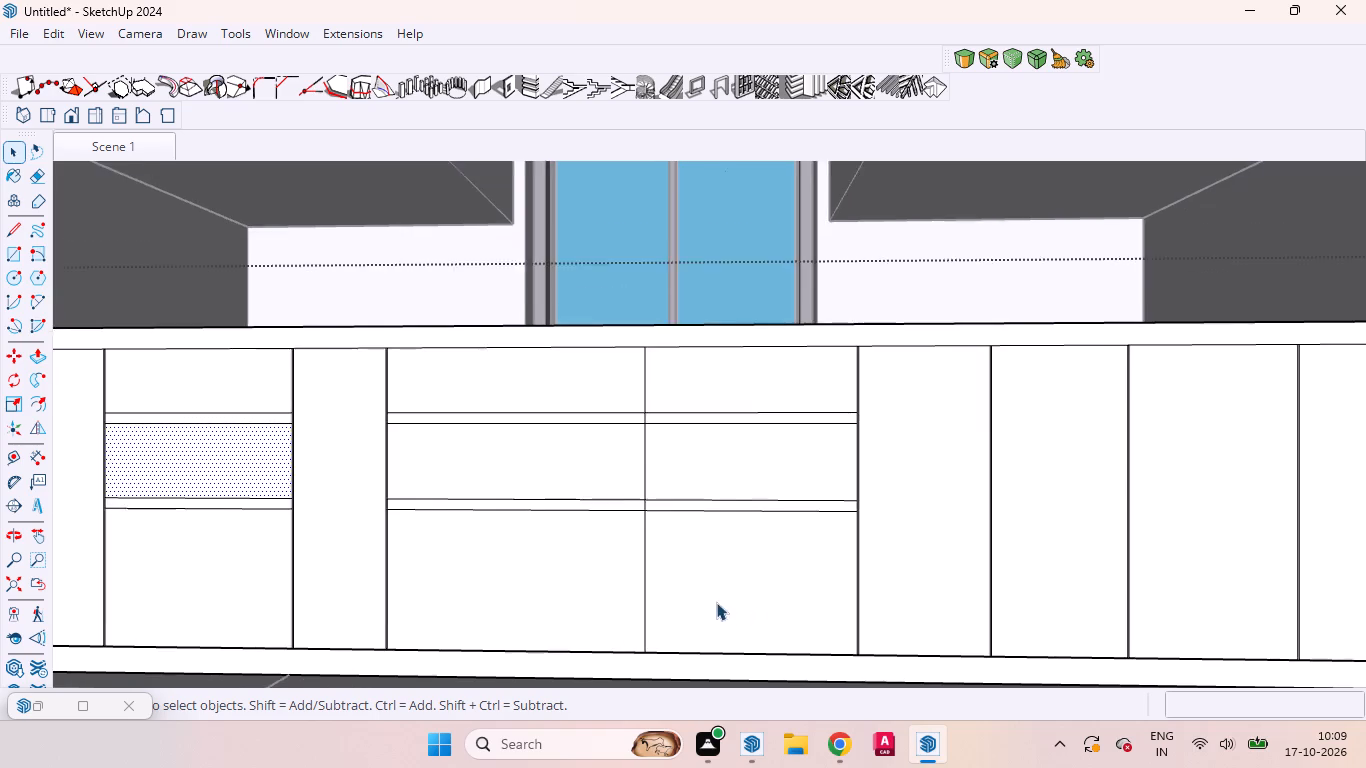
scroll(716, 602, up, 5)
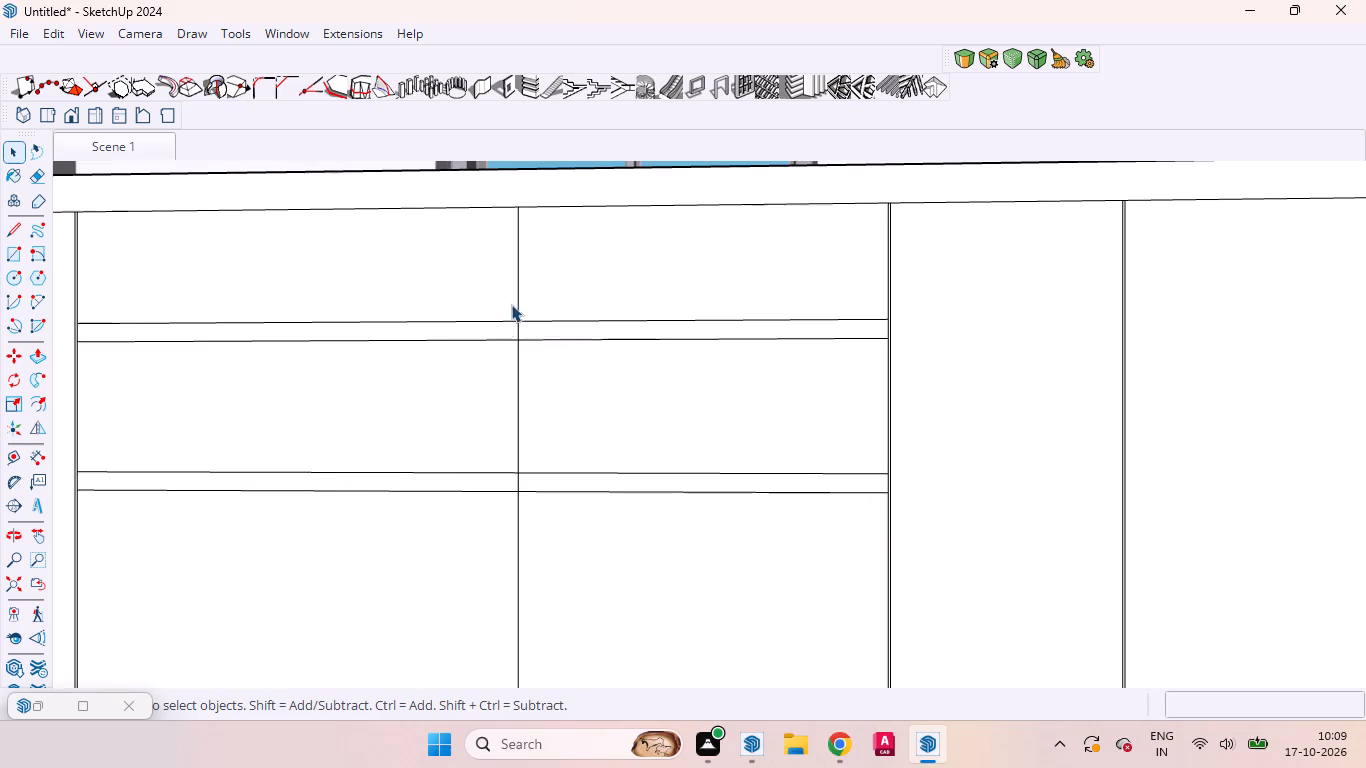
click(519, 278)
ctrl+click(518, 397)
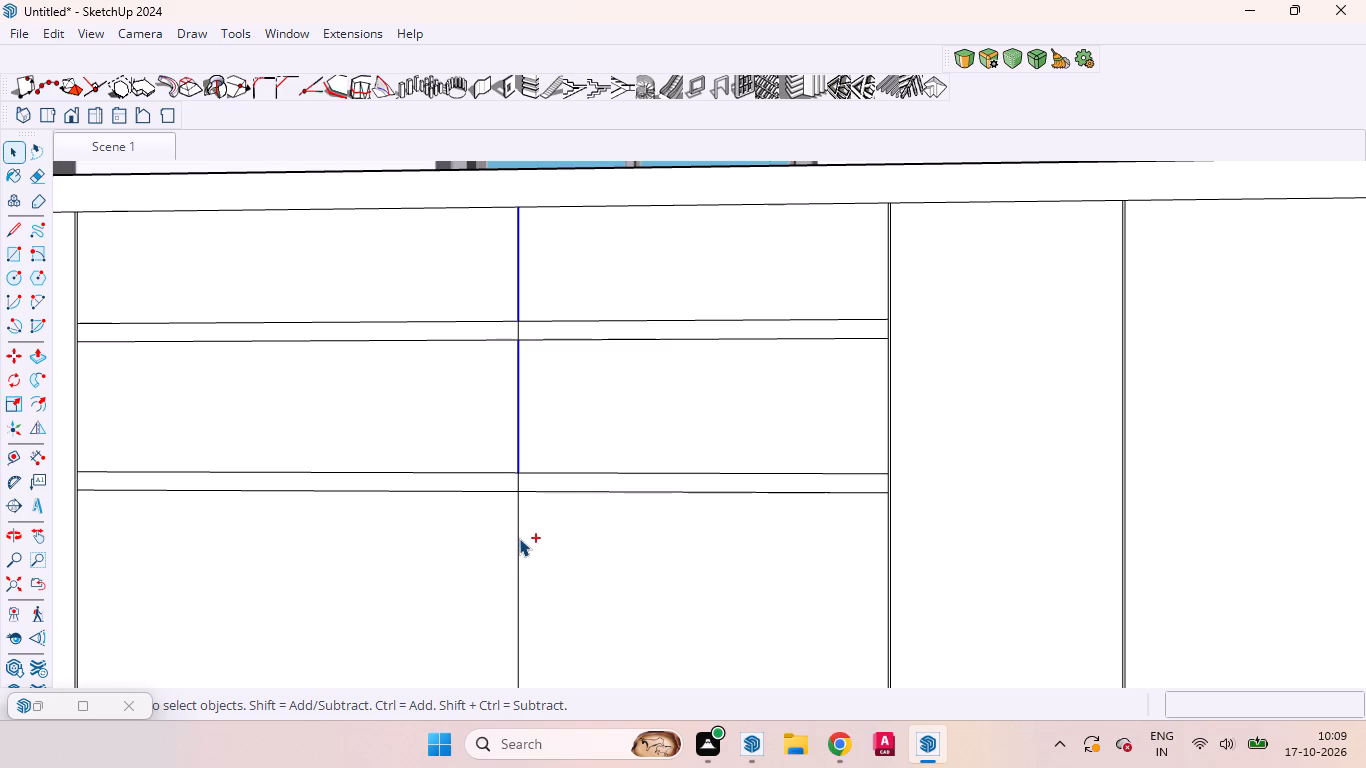
ctrl+click(519, 538)
key(m)
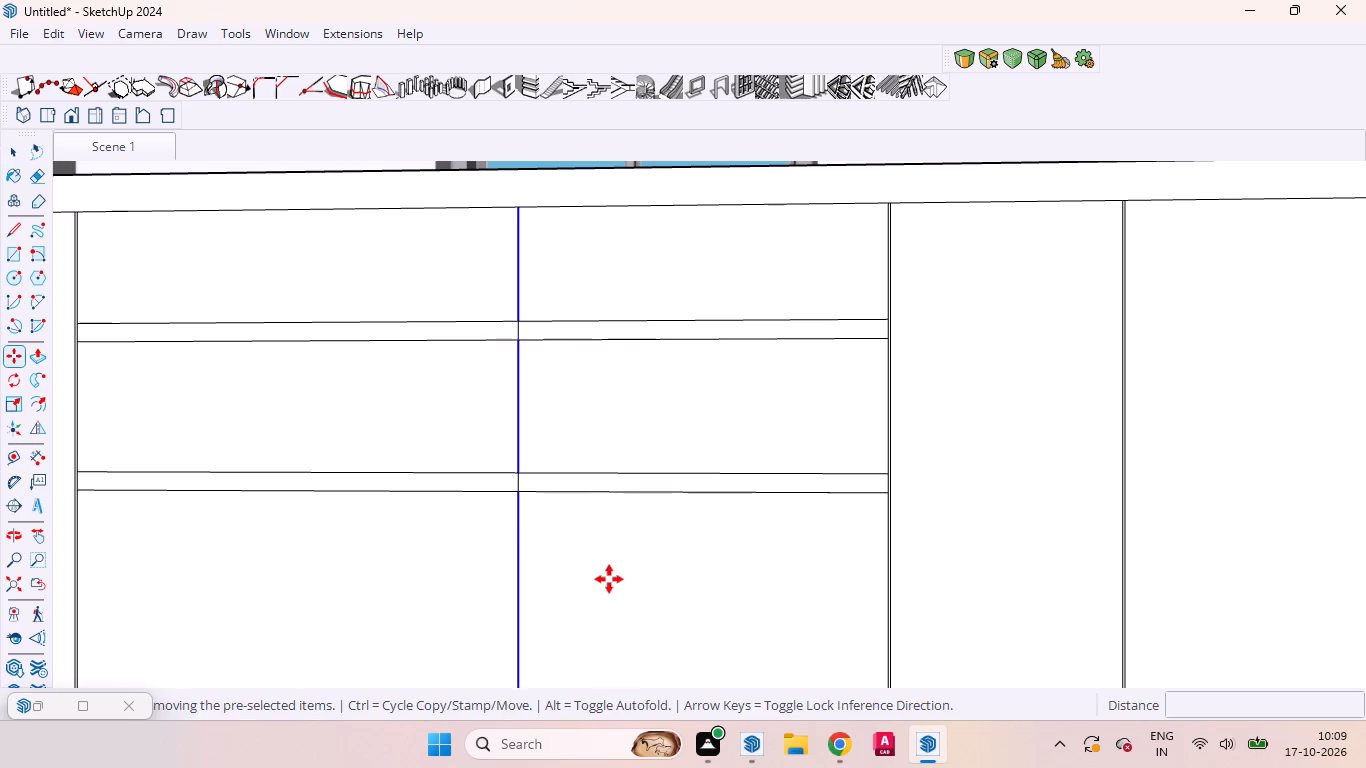
click(568, 572)
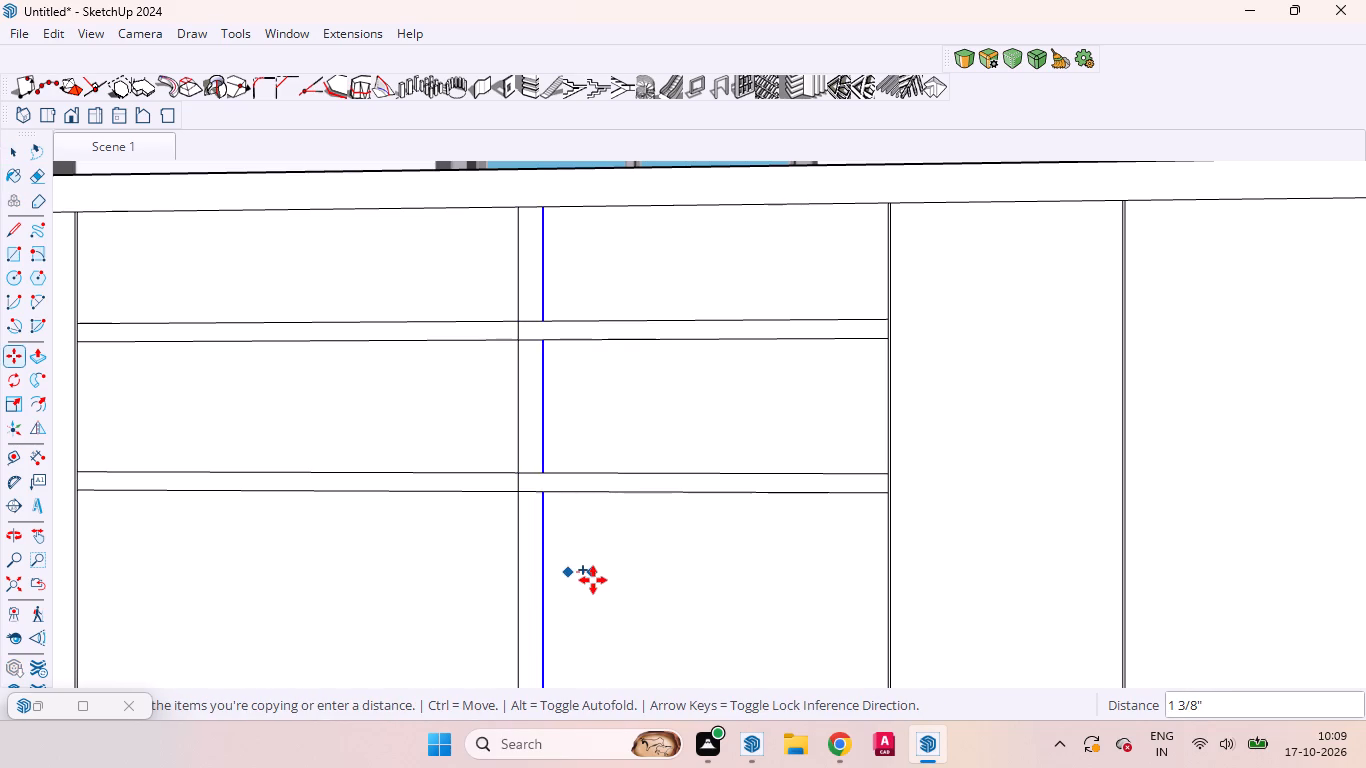
text(3mm)
key(Return)
key(space)
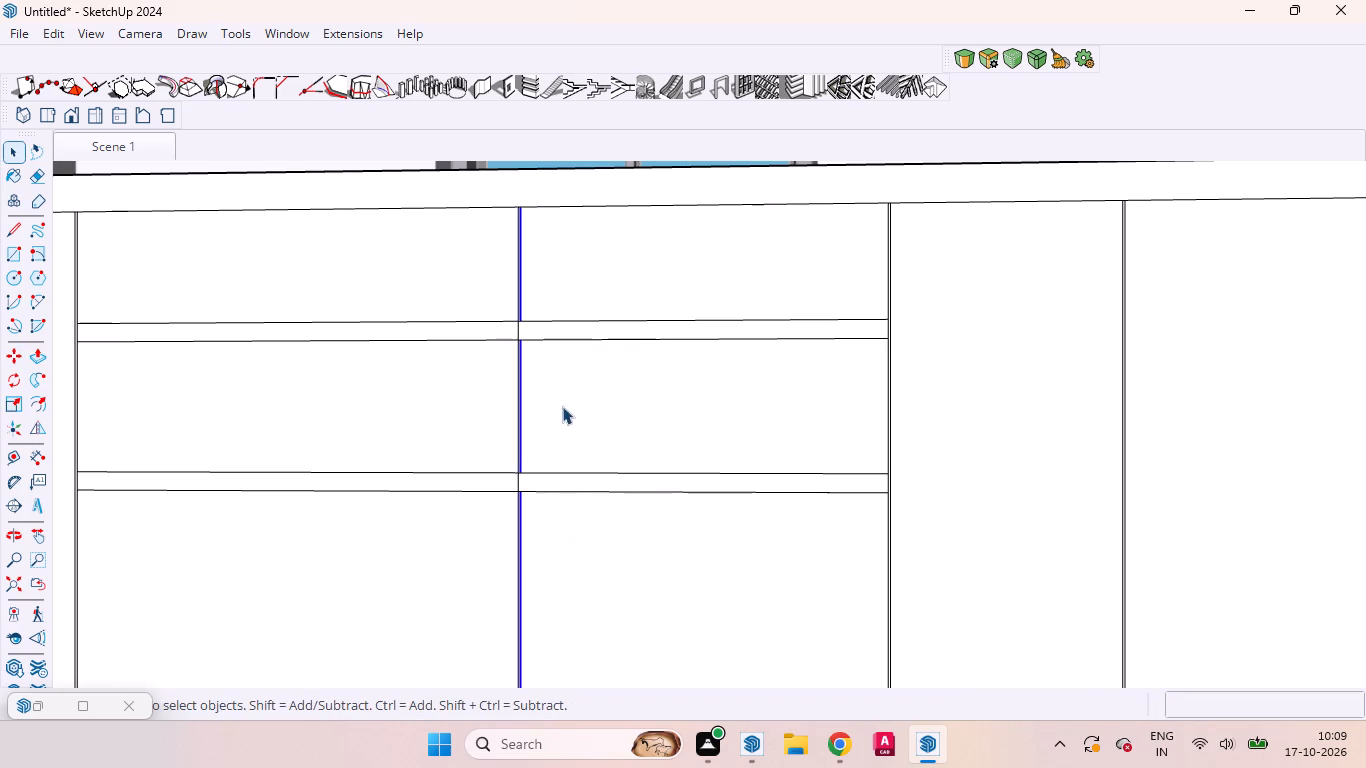
Delete the short divider segments crossing the two horizontal strips of the wide drawer section.
click(562, 406)
click(516, 478)
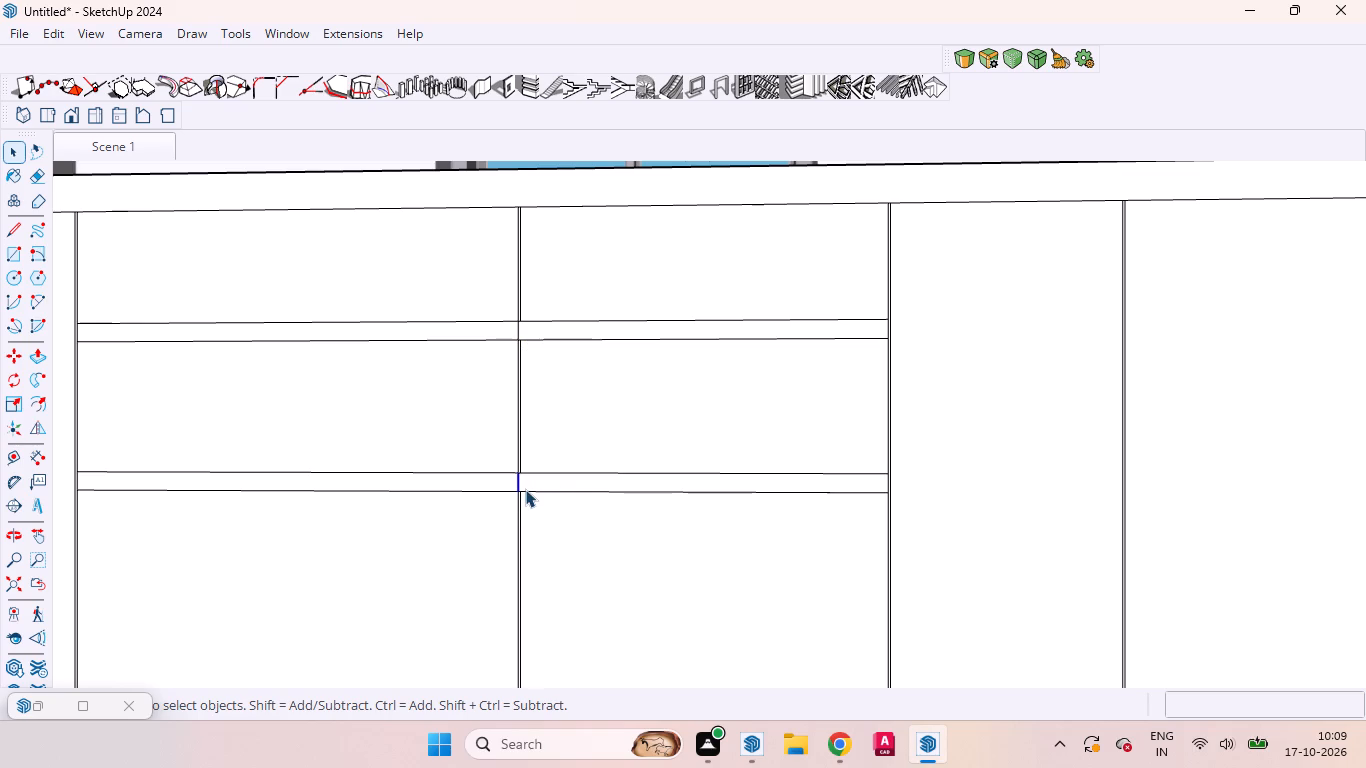
key(Delete)
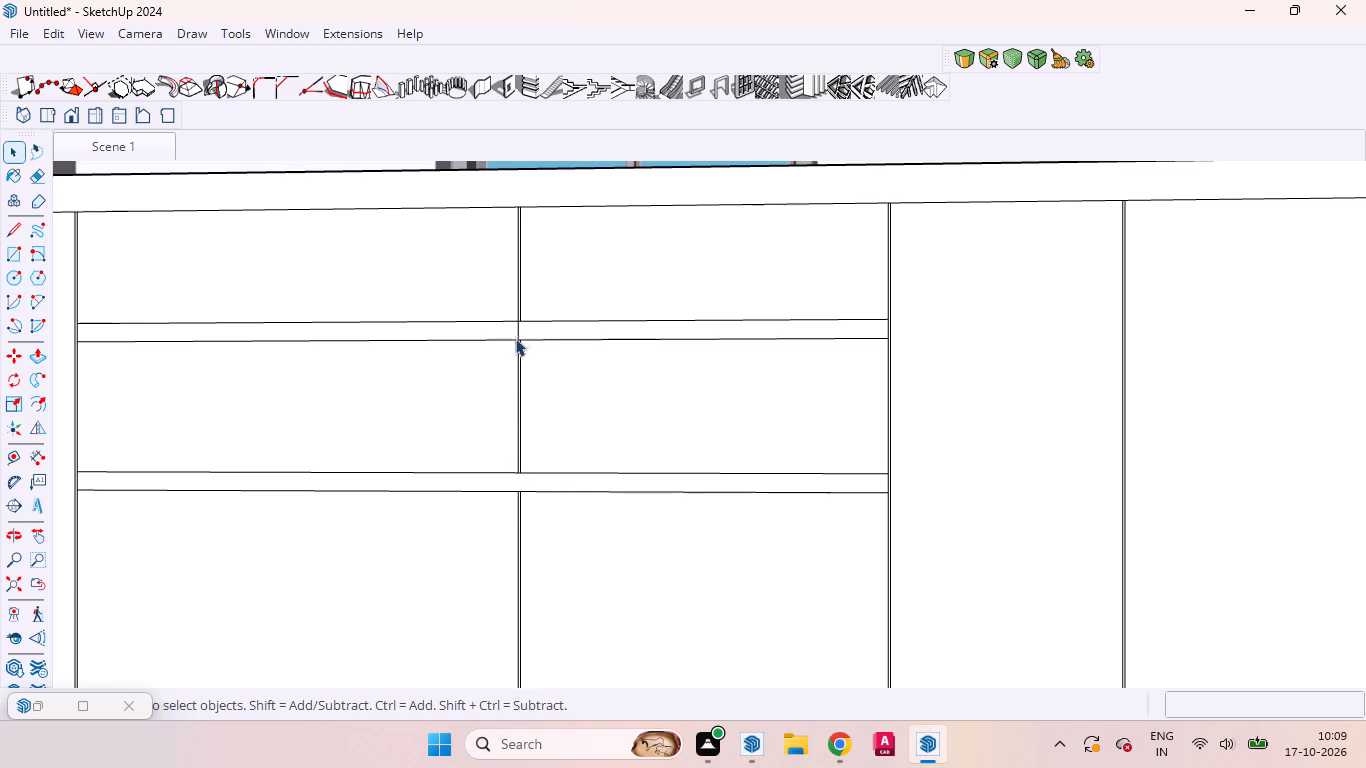
click(517, 327)
key(Delete)
Place a horizontal guide line 20 mm below the top edge of the counter's front.
scroll(669, 393, down, 3)
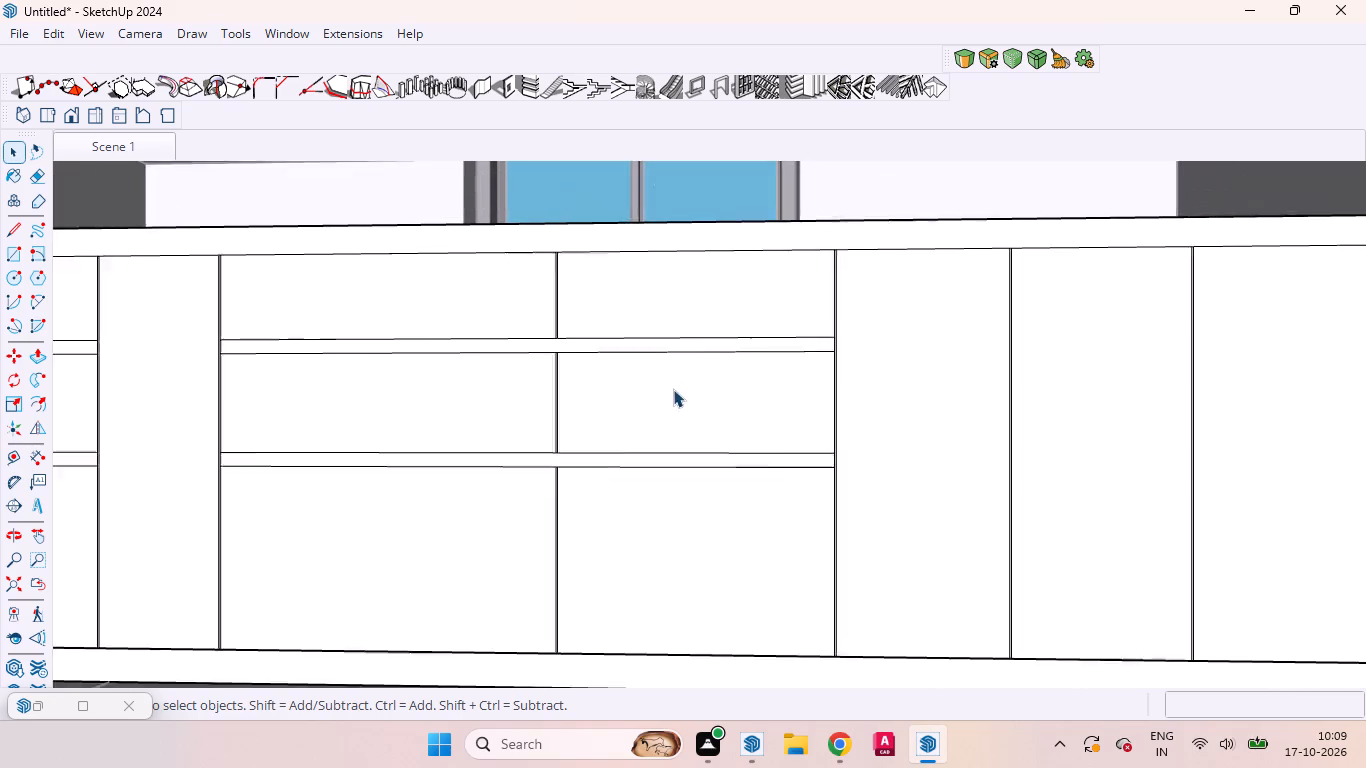
scroll(673, 389, down, 2)
middle_drag(600, 385, 745, 469)
scroll(609, 387, up, 1)
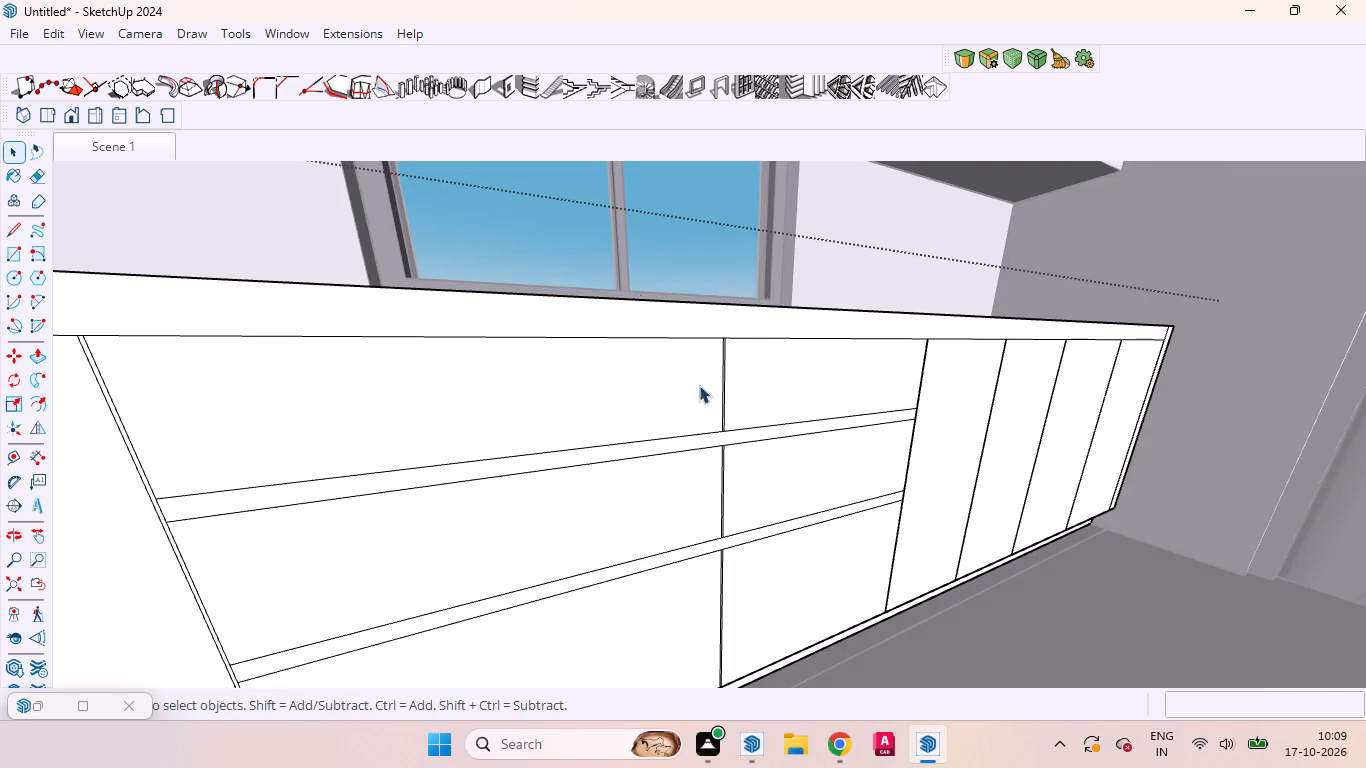
scroll(748, 357, up, 16)
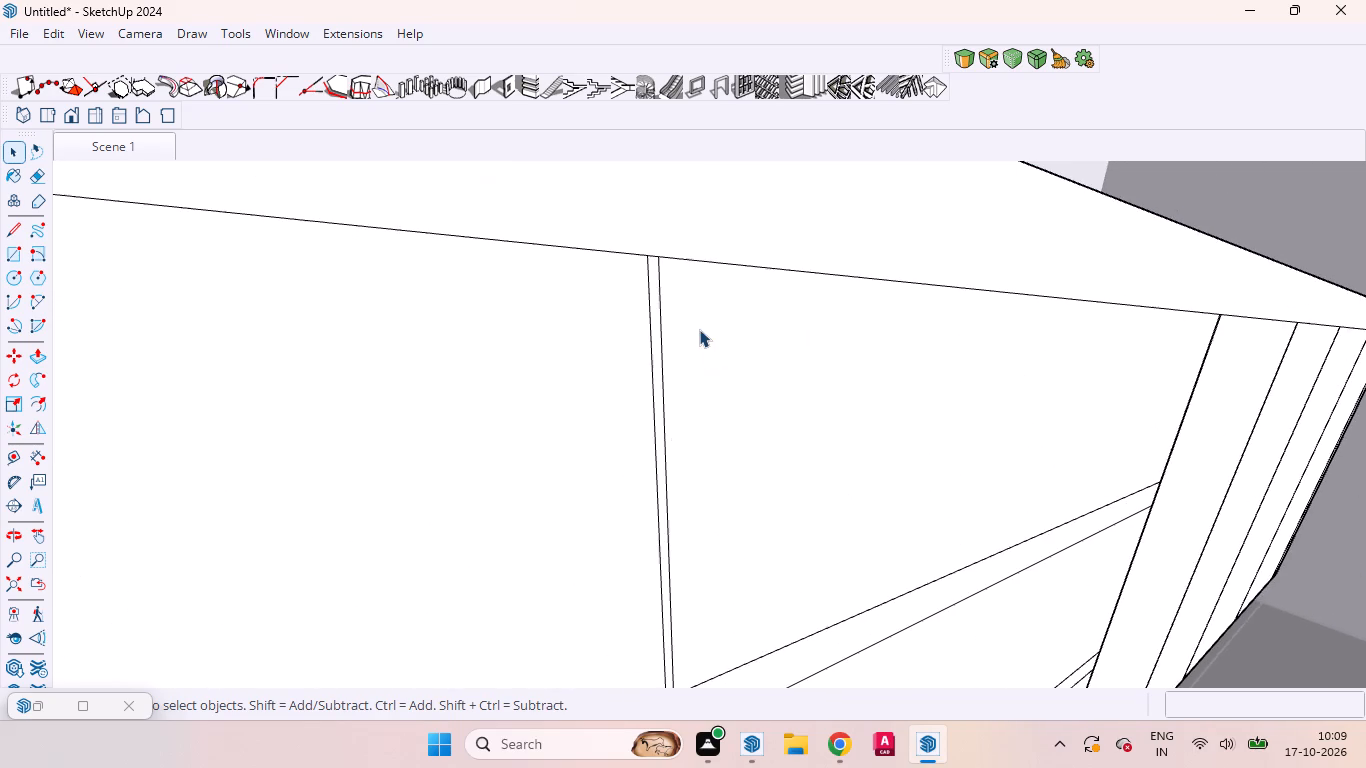
scroll(694, 324, down, 9)
scroll(650, 286, up, 4)
scroll(661, 276, down, 1)
scroll(668, 269, up, 1)
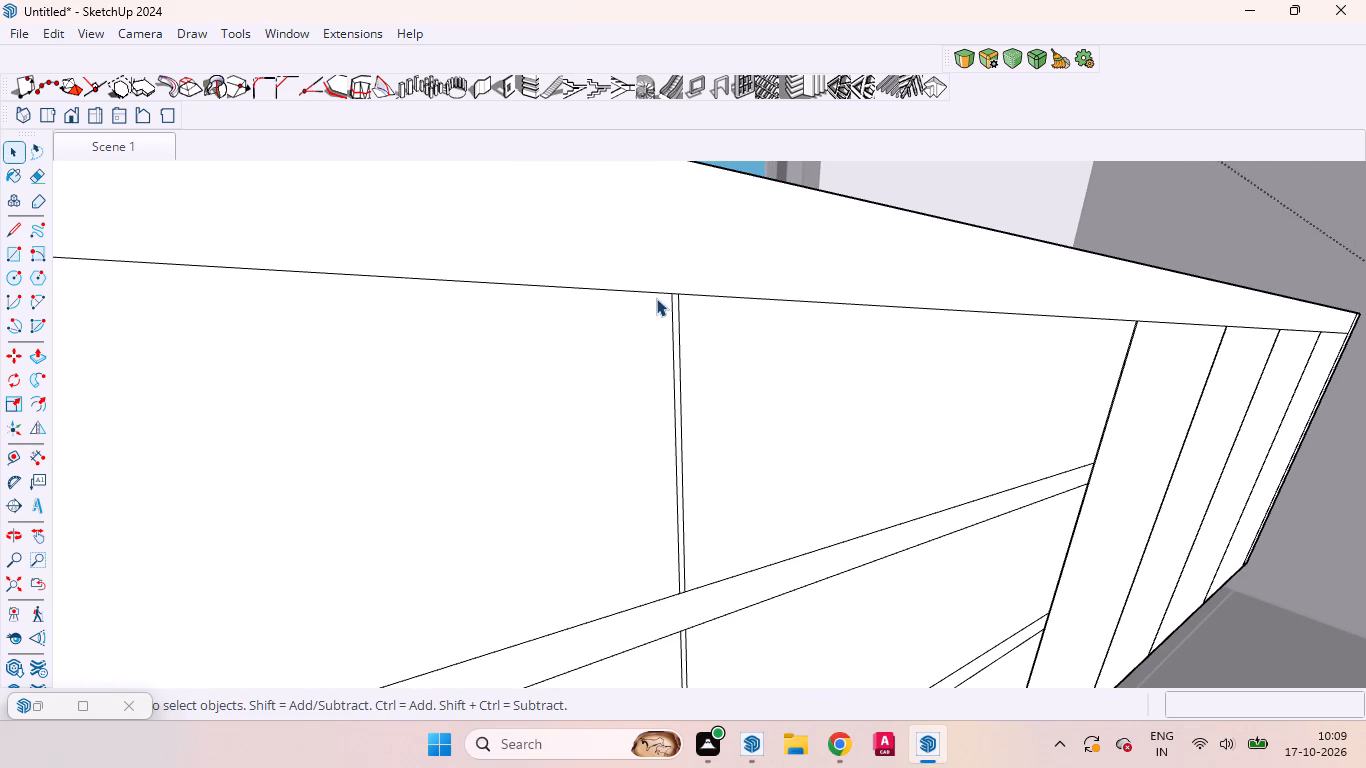
scroll(706, 291, down, 7)
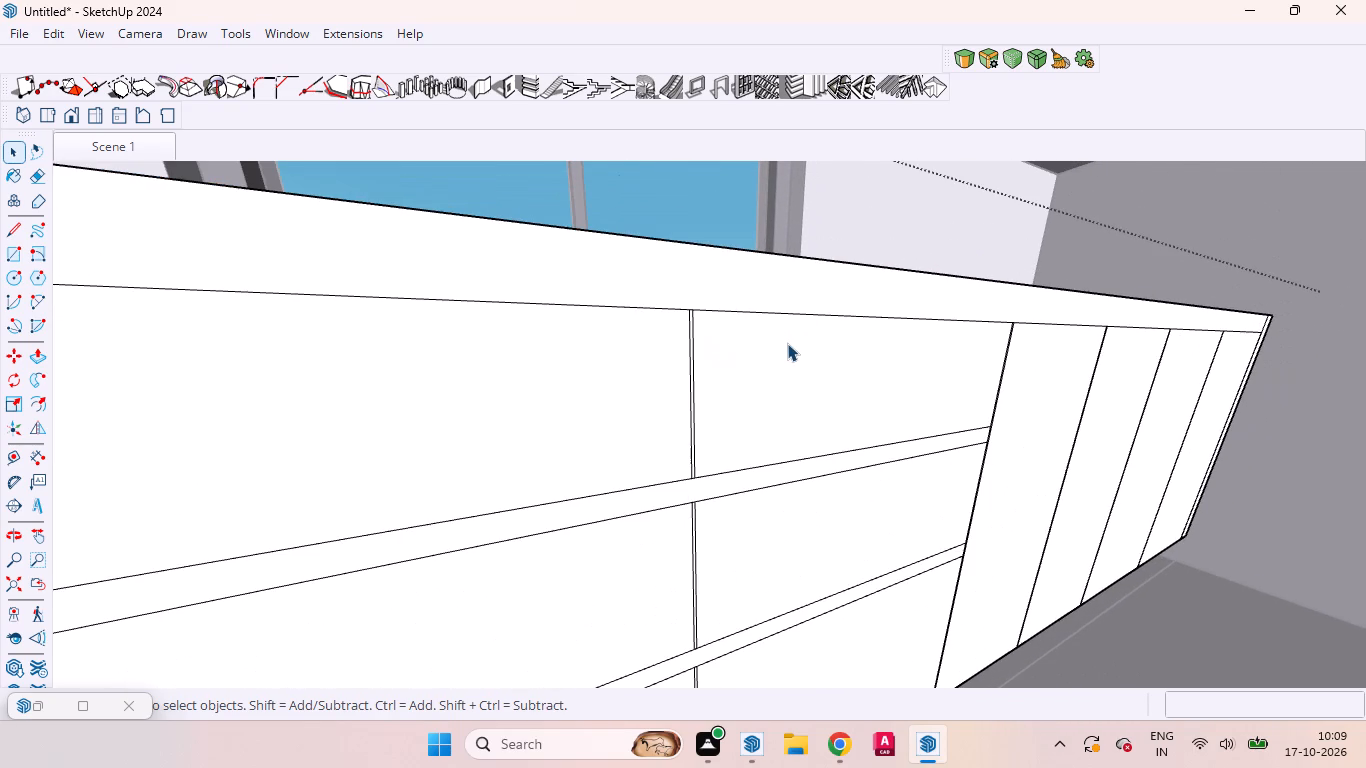
key(t)
click(707, 251)
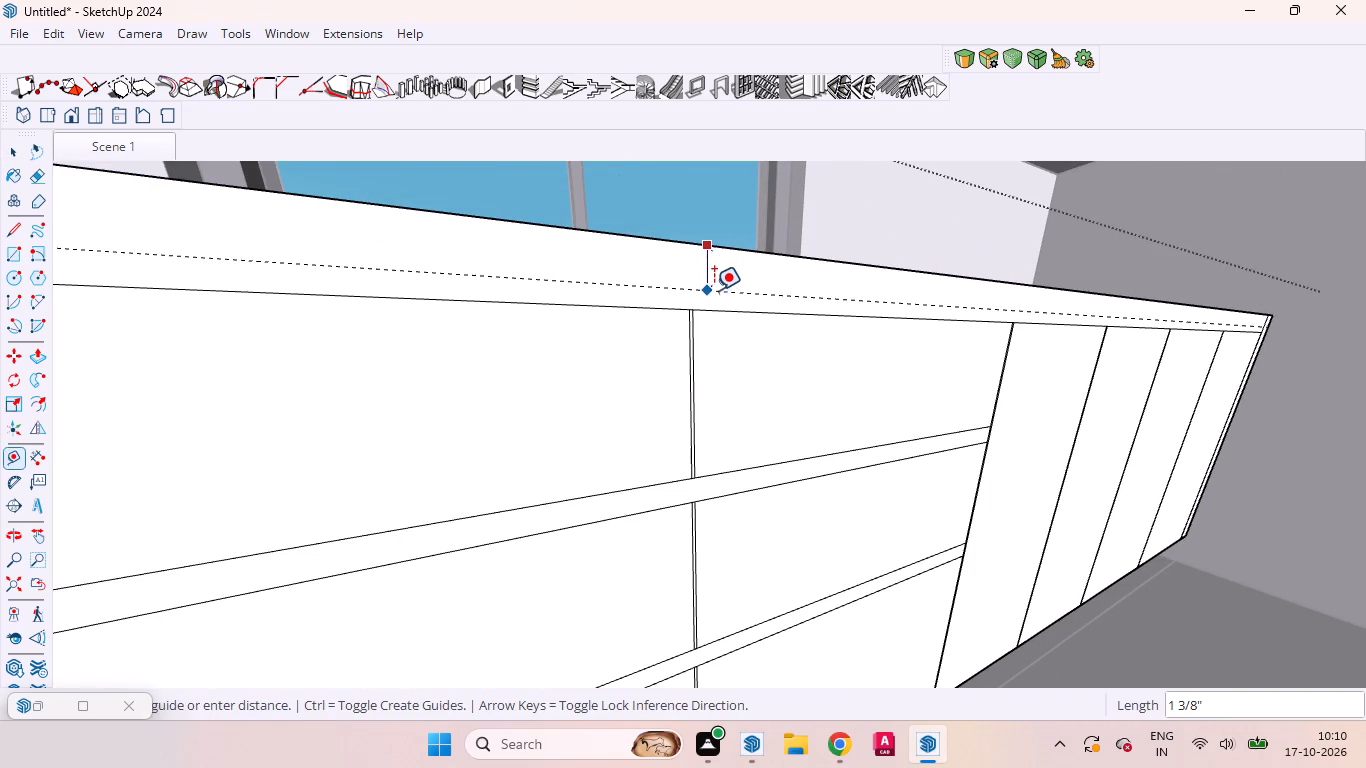
key(2)
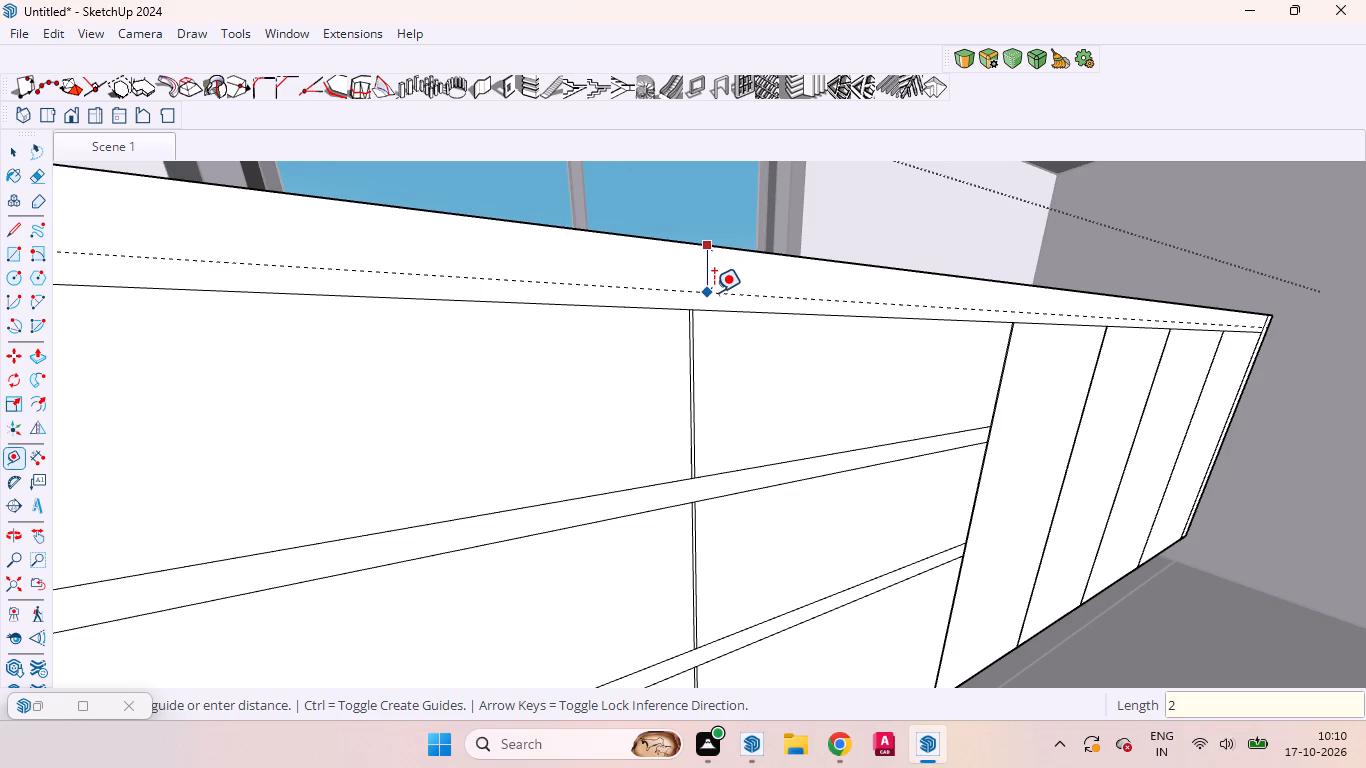
key(0)
text(mm)
key(Return)
key(space)
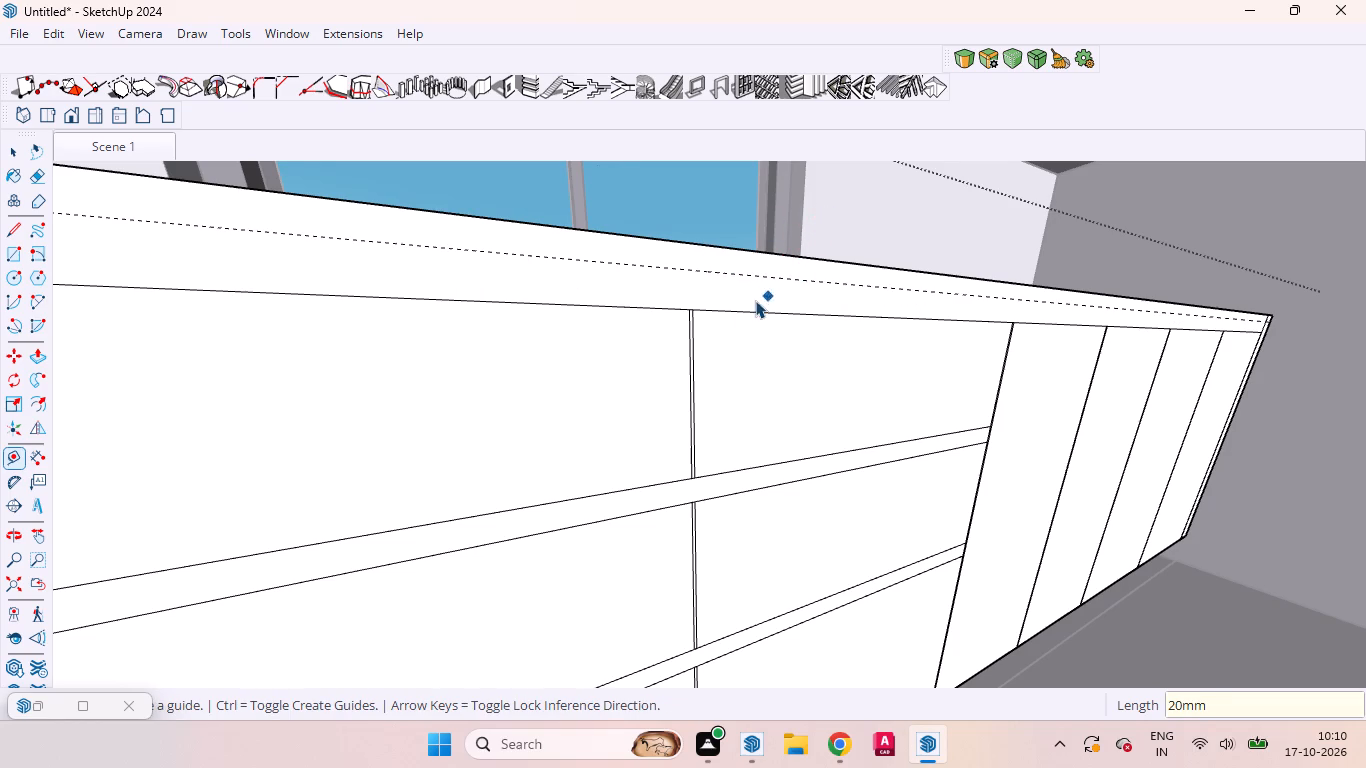
Draw a rectangle about 13/16" by 12' 3" between the guide and the counter's top edge, spanning its full length.
click(718, 283)
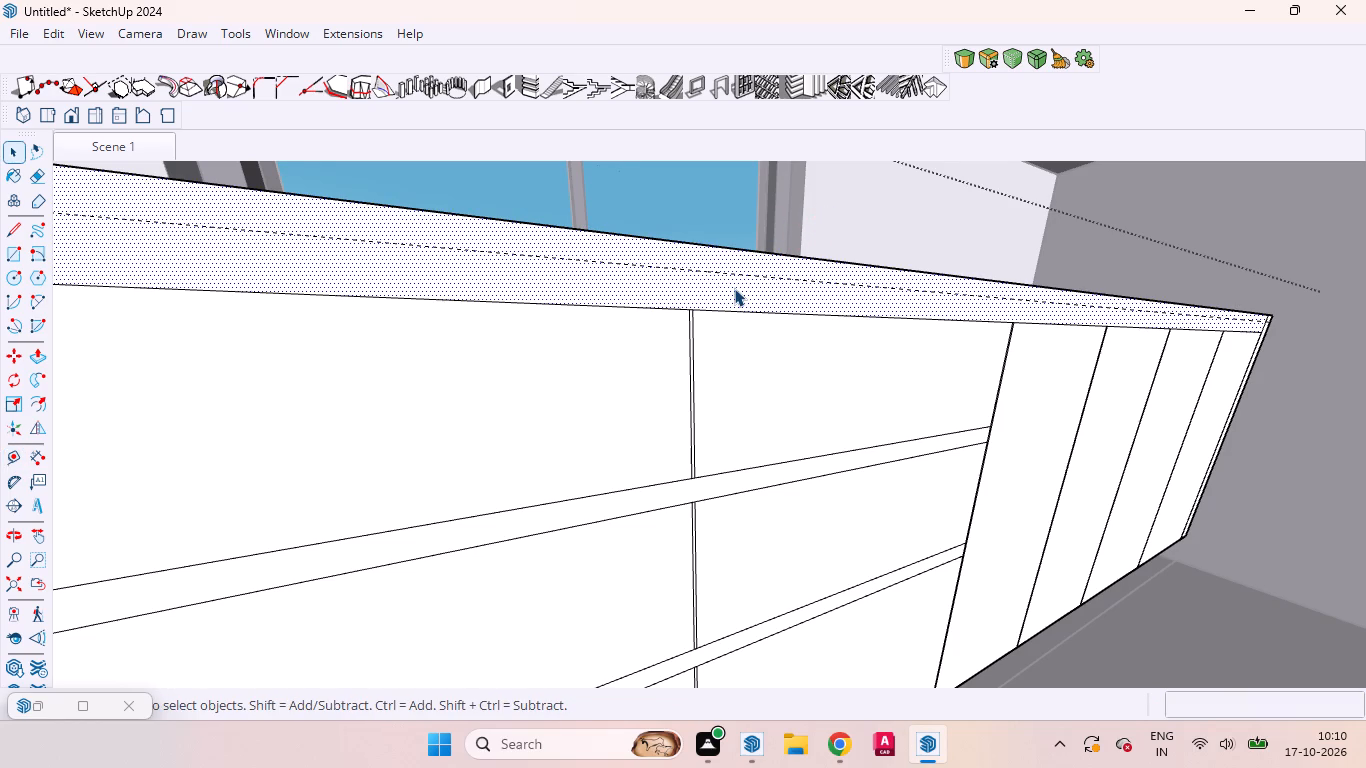
key(r)
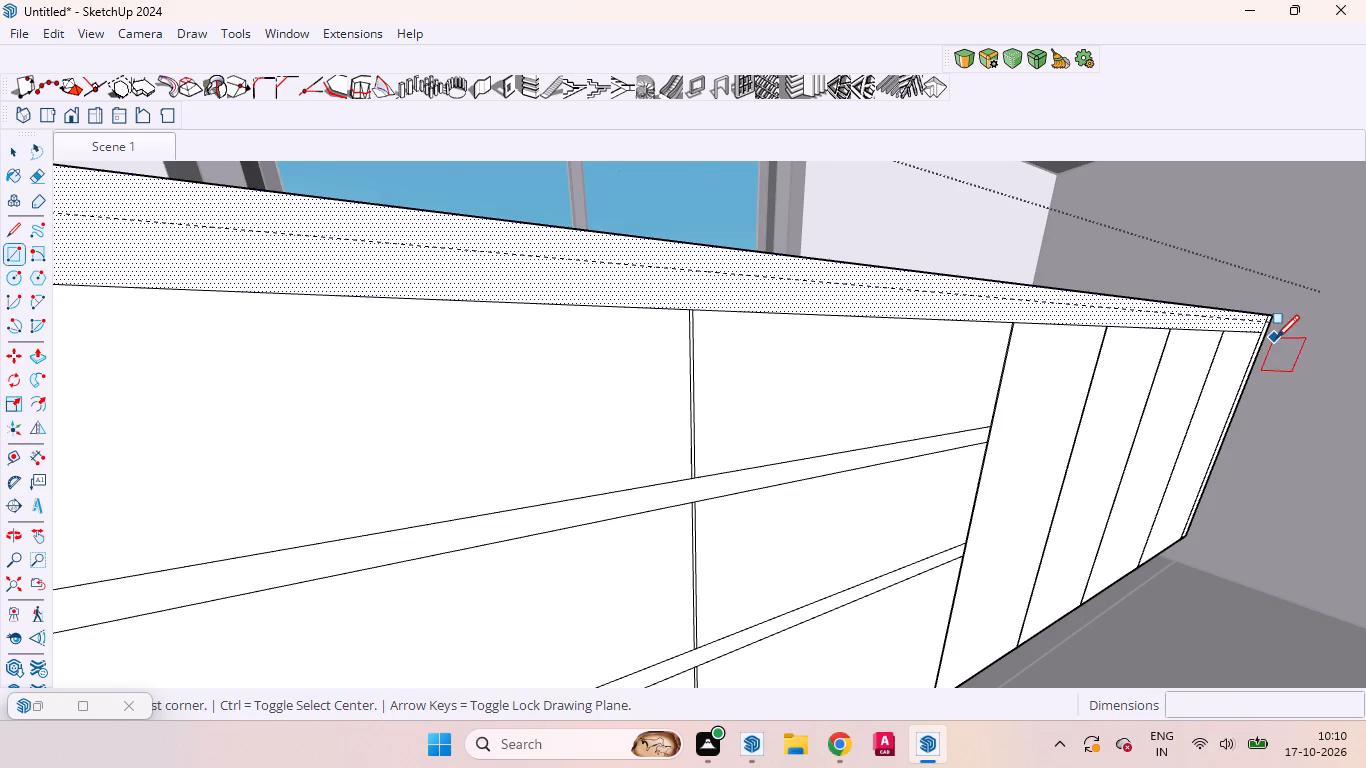
scroll(1283, 322, up, 12)
scroll(1281, 340, up, 9)
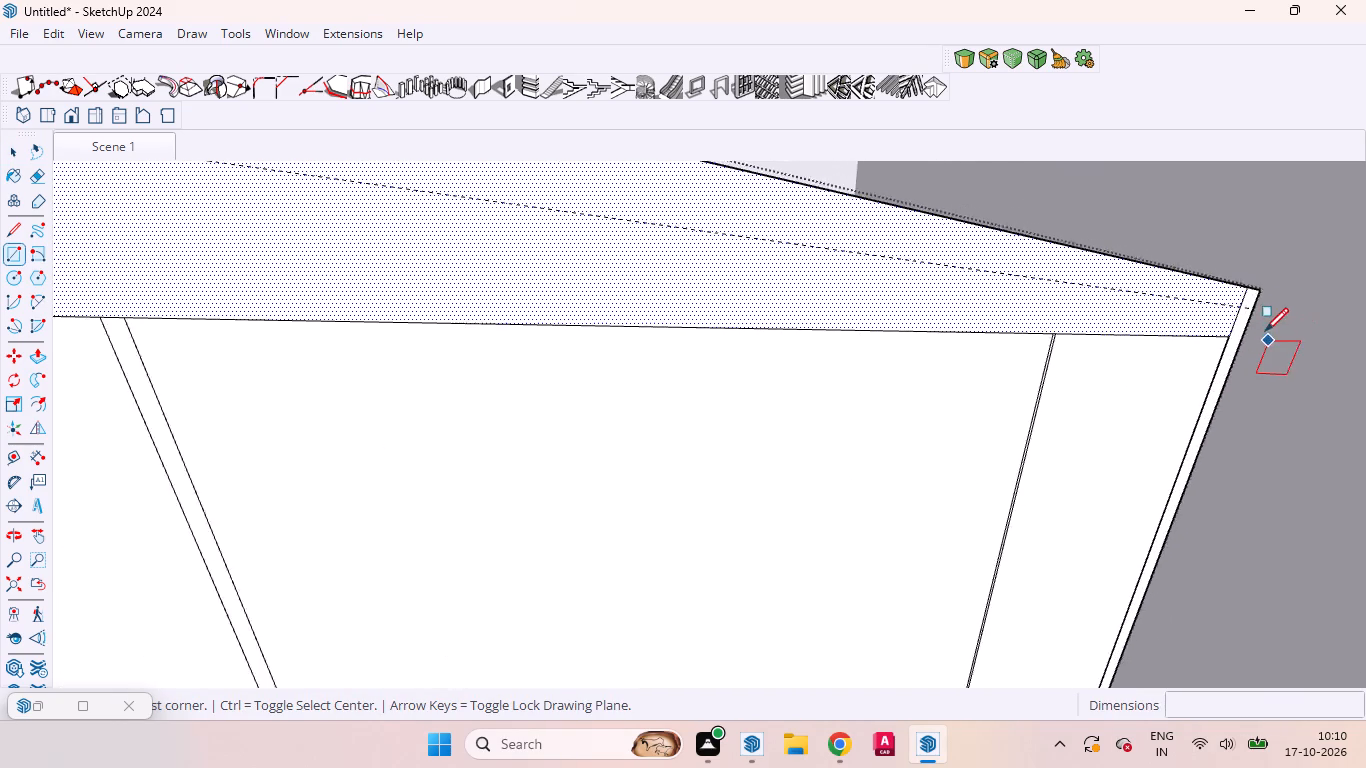
scroll(1261, 330, up, 9)
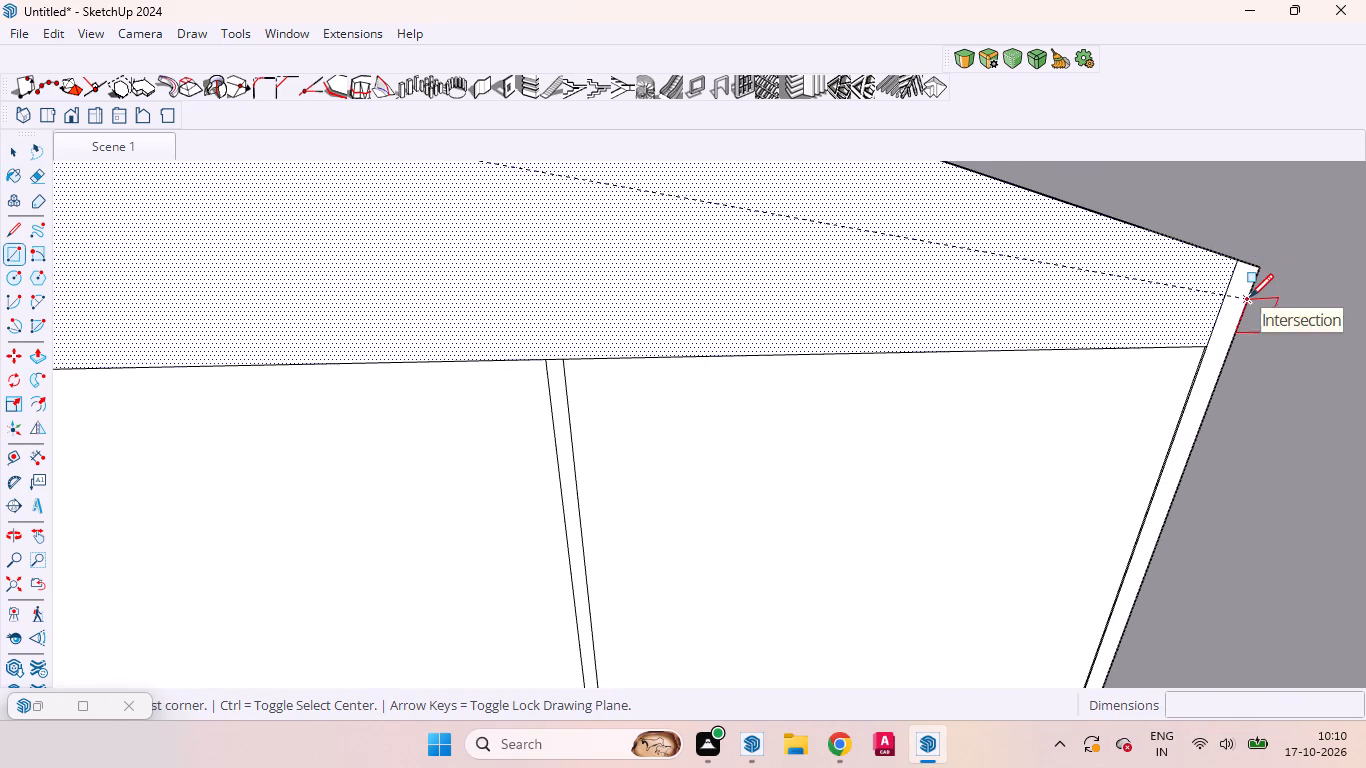
click(1250, 297)
scroll(1099, 262, down, 7)
scroll(1110, 257, up, 1)
scroll(1110, 257, down, 12)
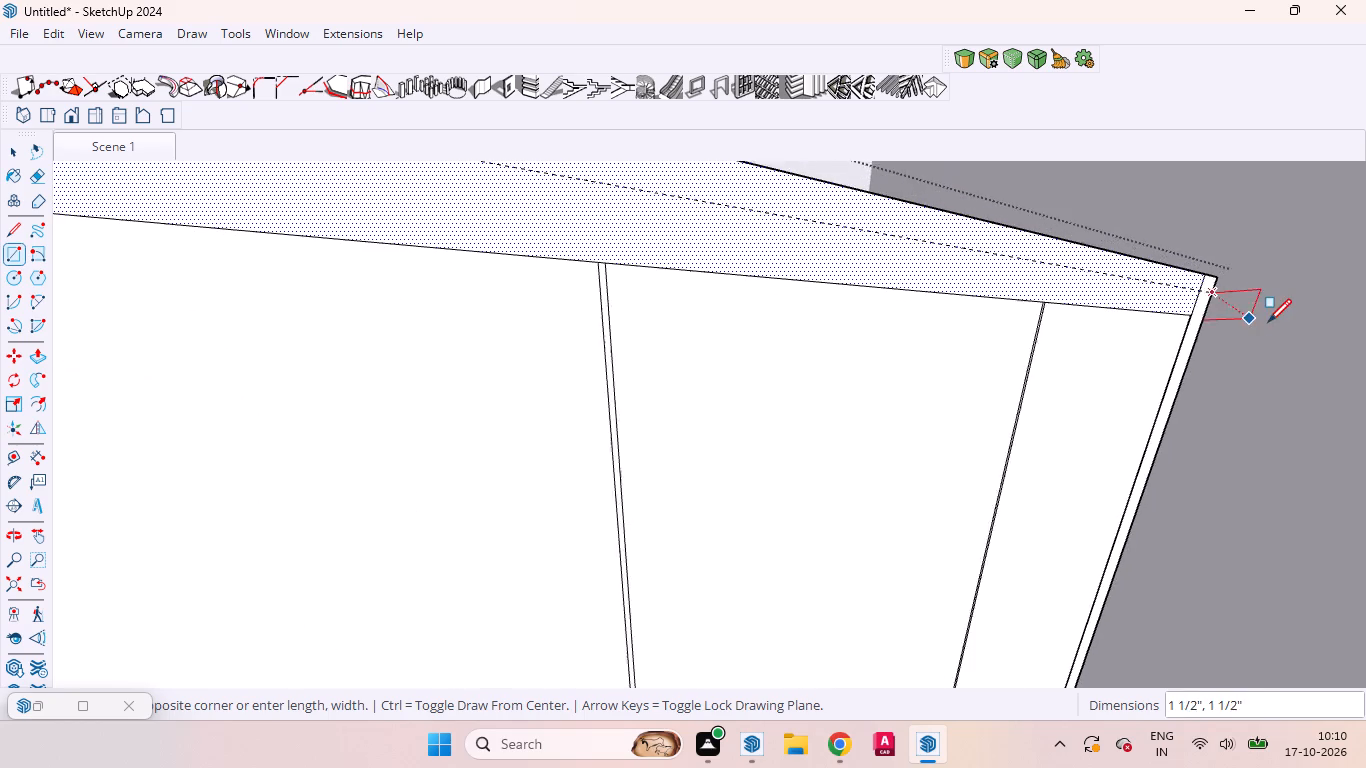
scroll(1268, 322, down, 20)
scroll(1268, 322, down, 6)
scroll(1193, 289, up, 1)
scroll(1193, 293, down, 13)
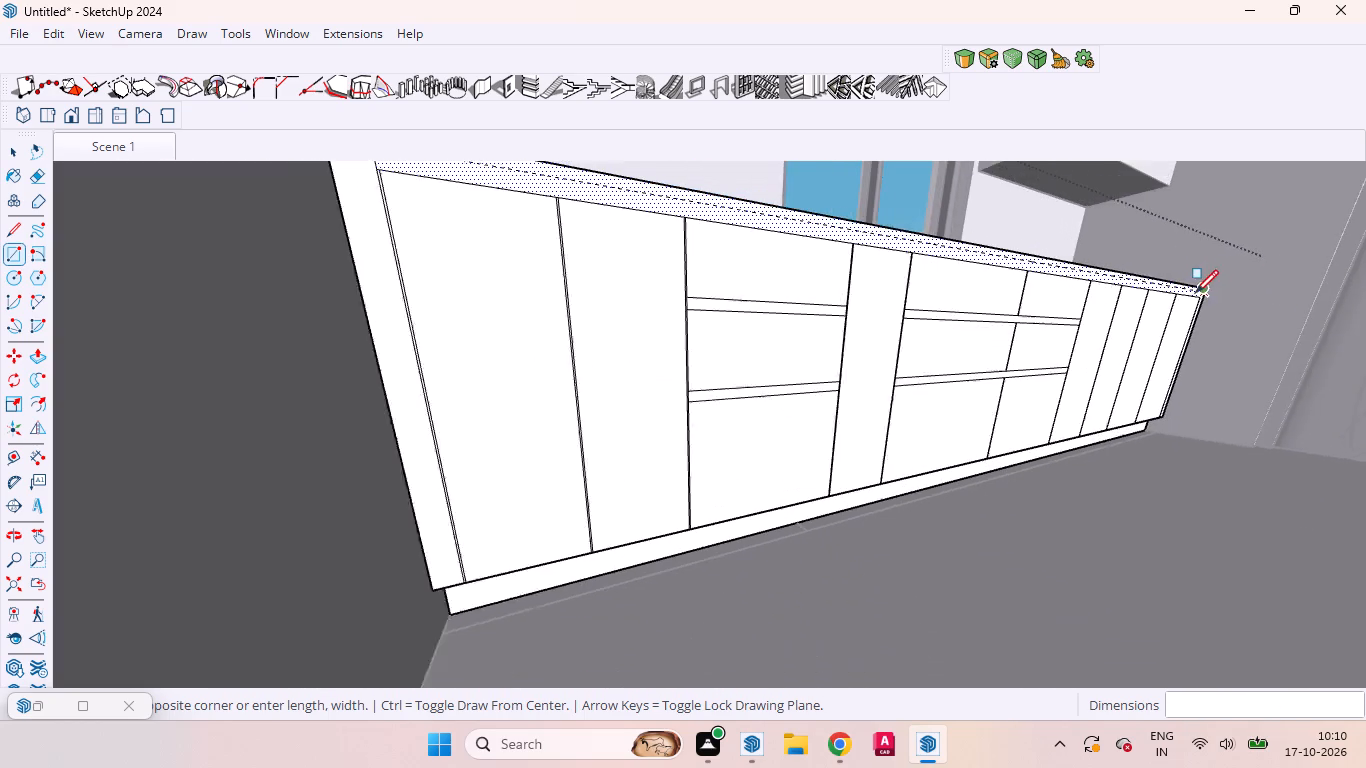
scroll(538, 315, down, 2)
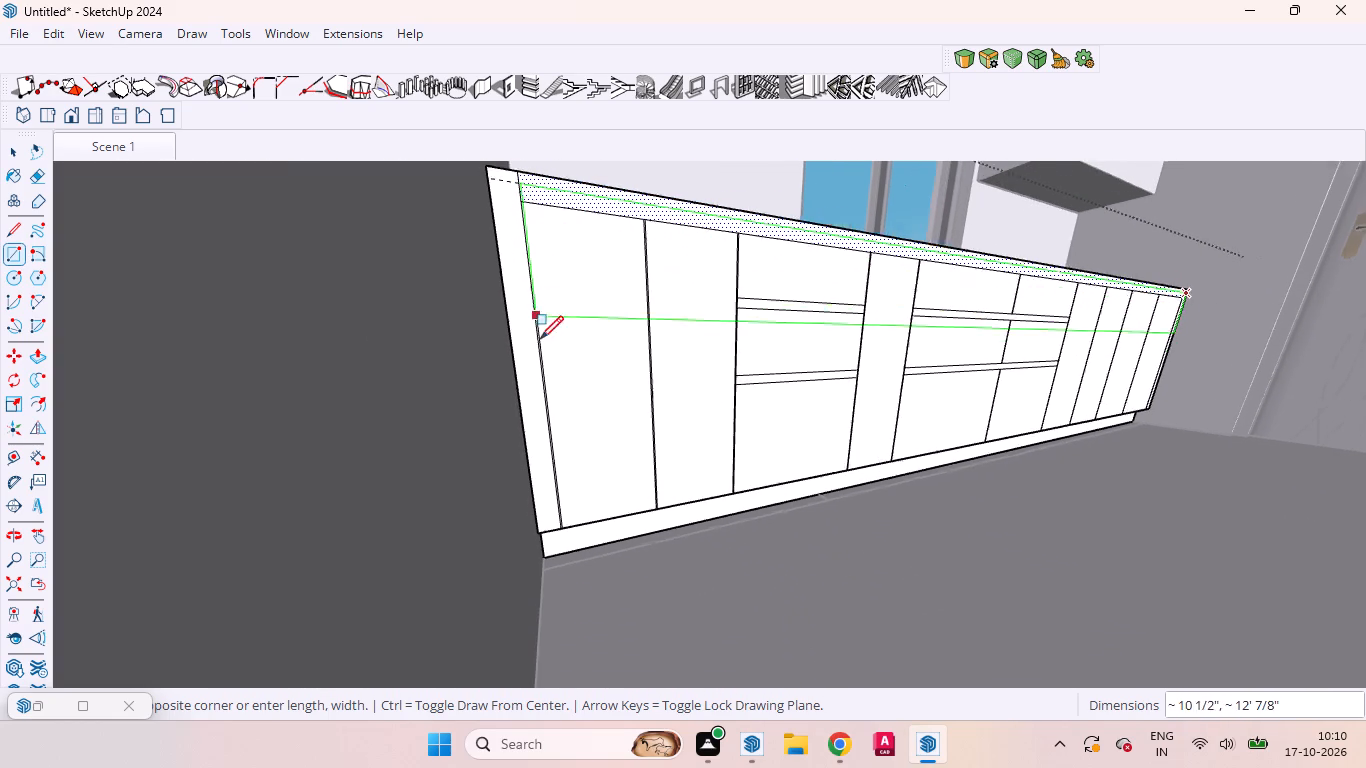
scroll(511, 188, up, 8)
scroll(496, 196, down, 1)
scroll(496, 196, up, 7)
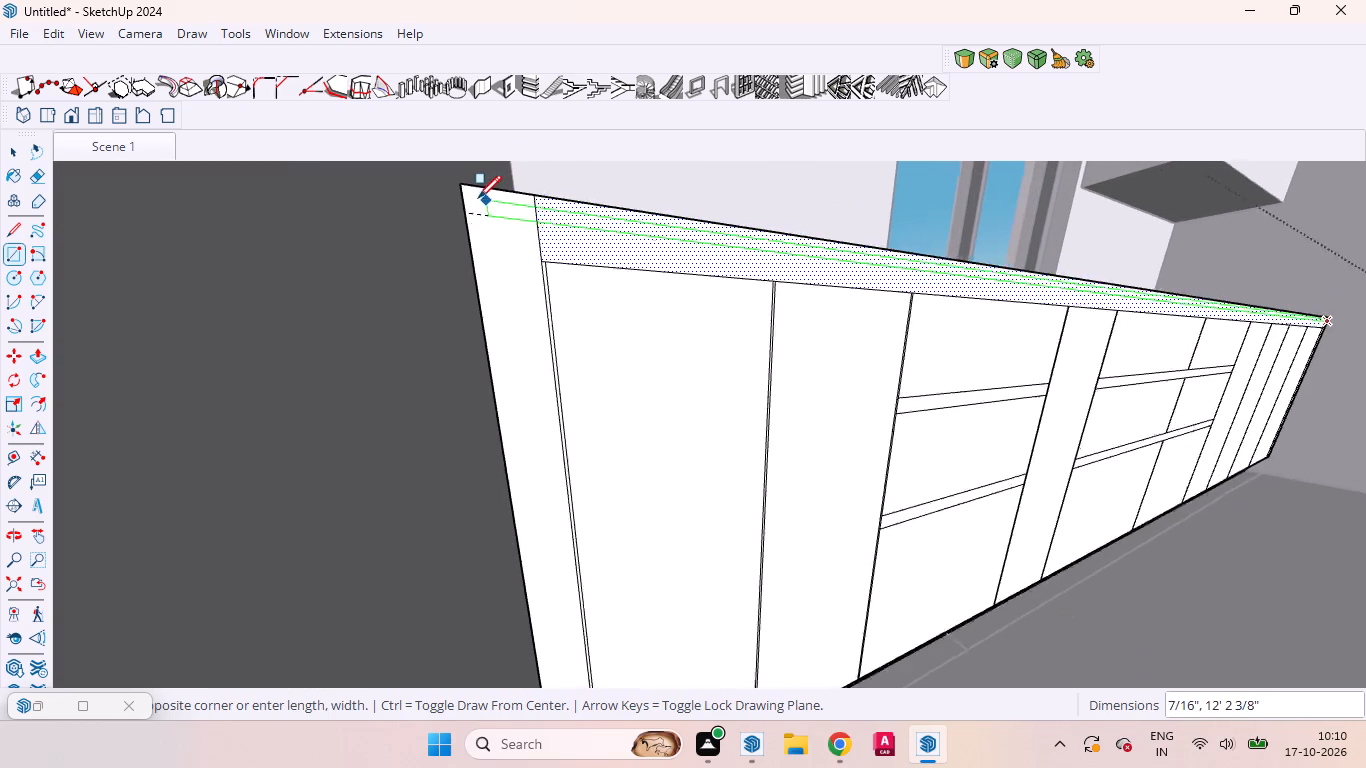
click(456, 184)
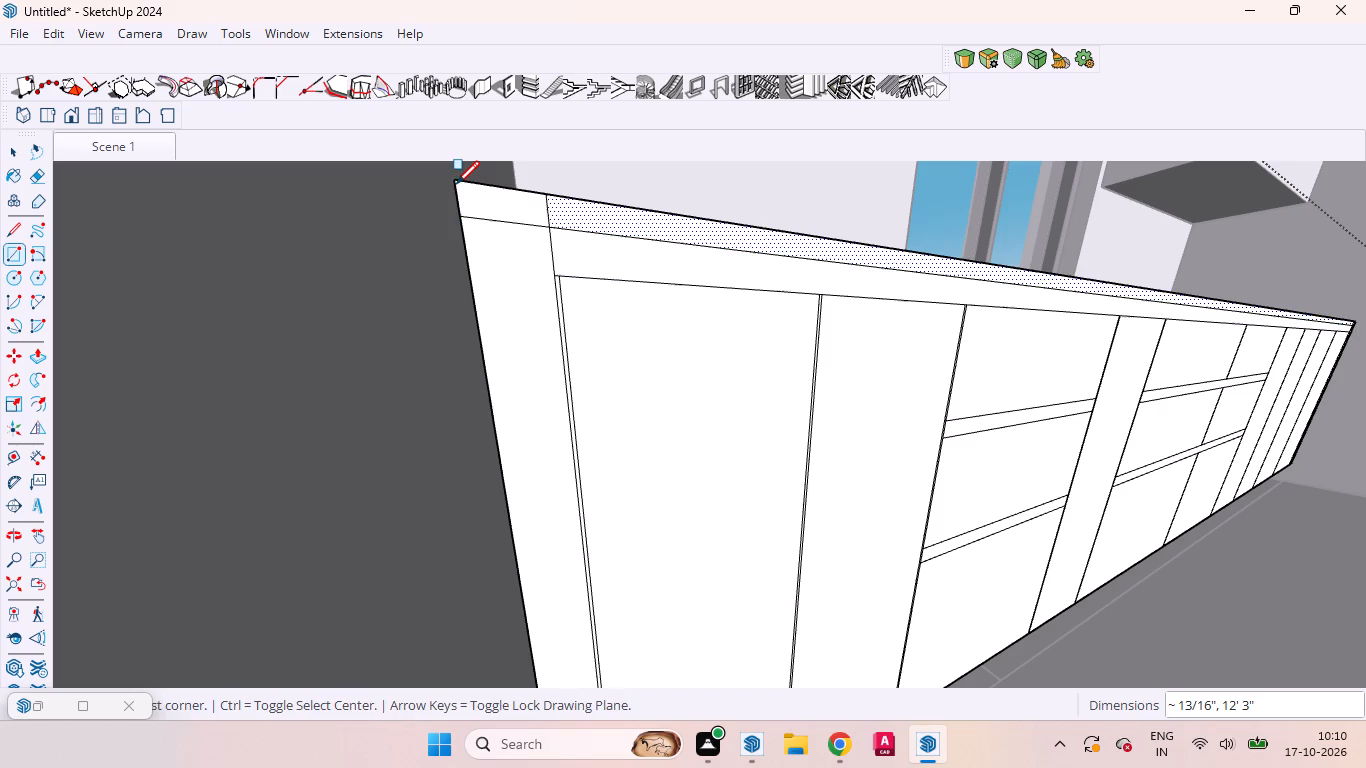
Delete the short vertical segments crossing the countertop band at both ends of the counter's front.
key(space)
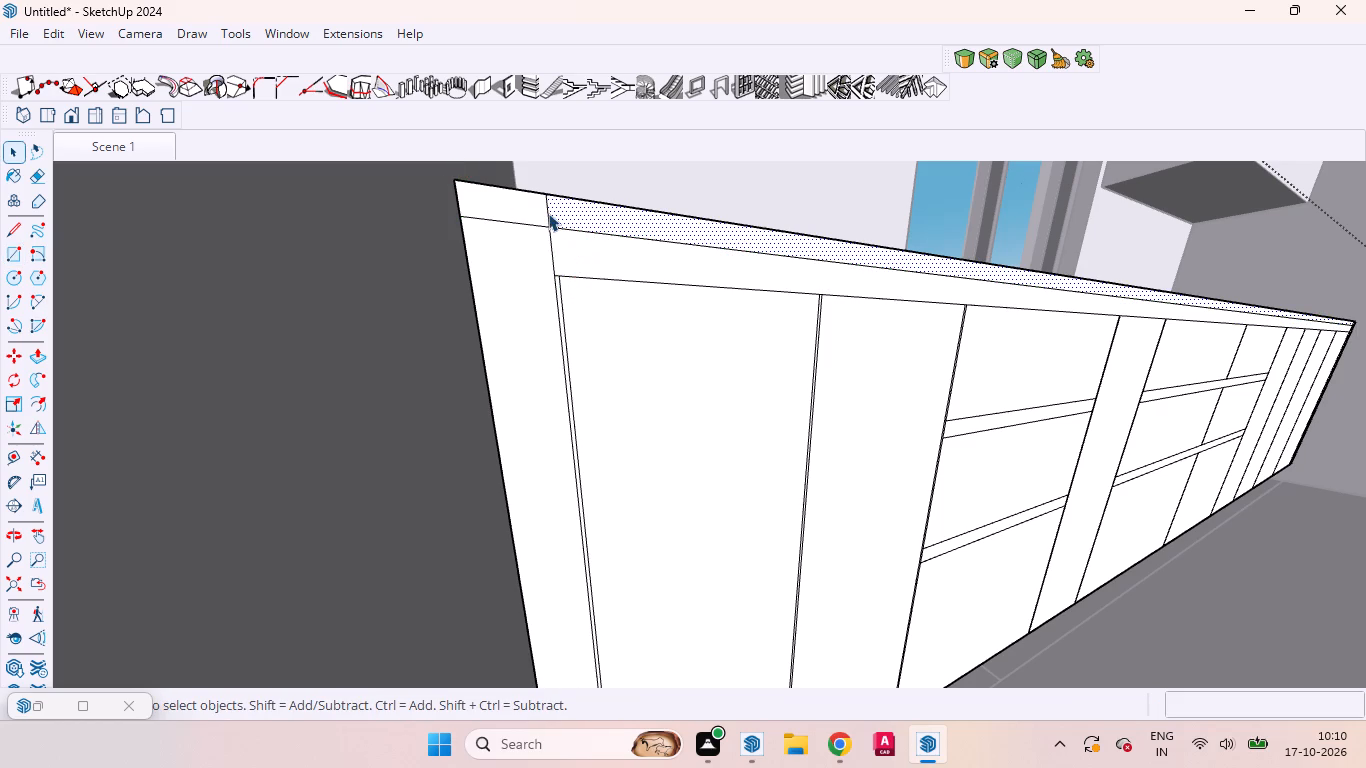
click(549, 210)
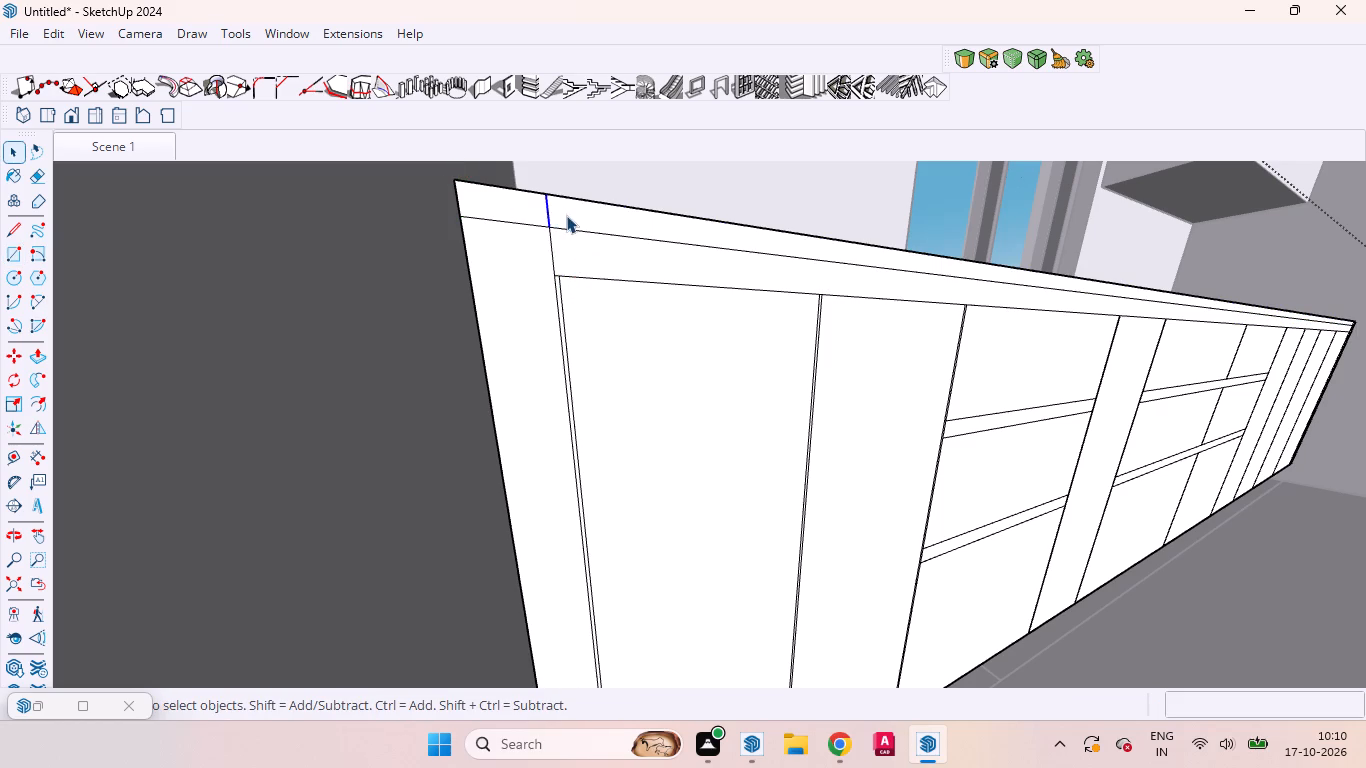
key(Delete)
scroll(449, 247, down, 5)
scroll(424, 275, up, 3)
scroll(424, 275, down, 1)
scroll(417, 277, up, 2)
scroll(413, 285, down, 5)
scroll(389, 273, up, 1)
scroll(389, 273, down, 2)
scroll(389, 266, up, 3)
scroll(389, 266, down, 12)
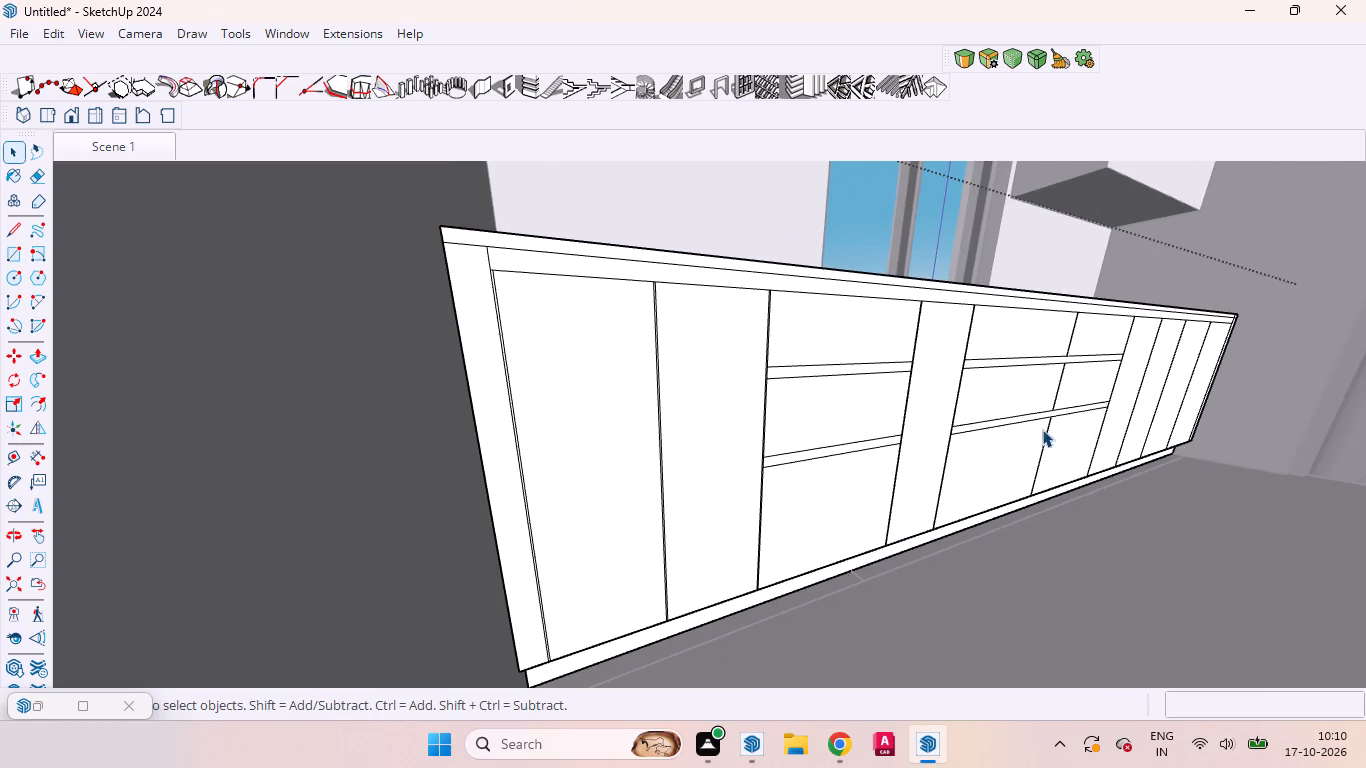
scroll(1263, 318, up, 11)
scroll(1233, 327, down, 1)
scroll(1234, 326, up, 10)
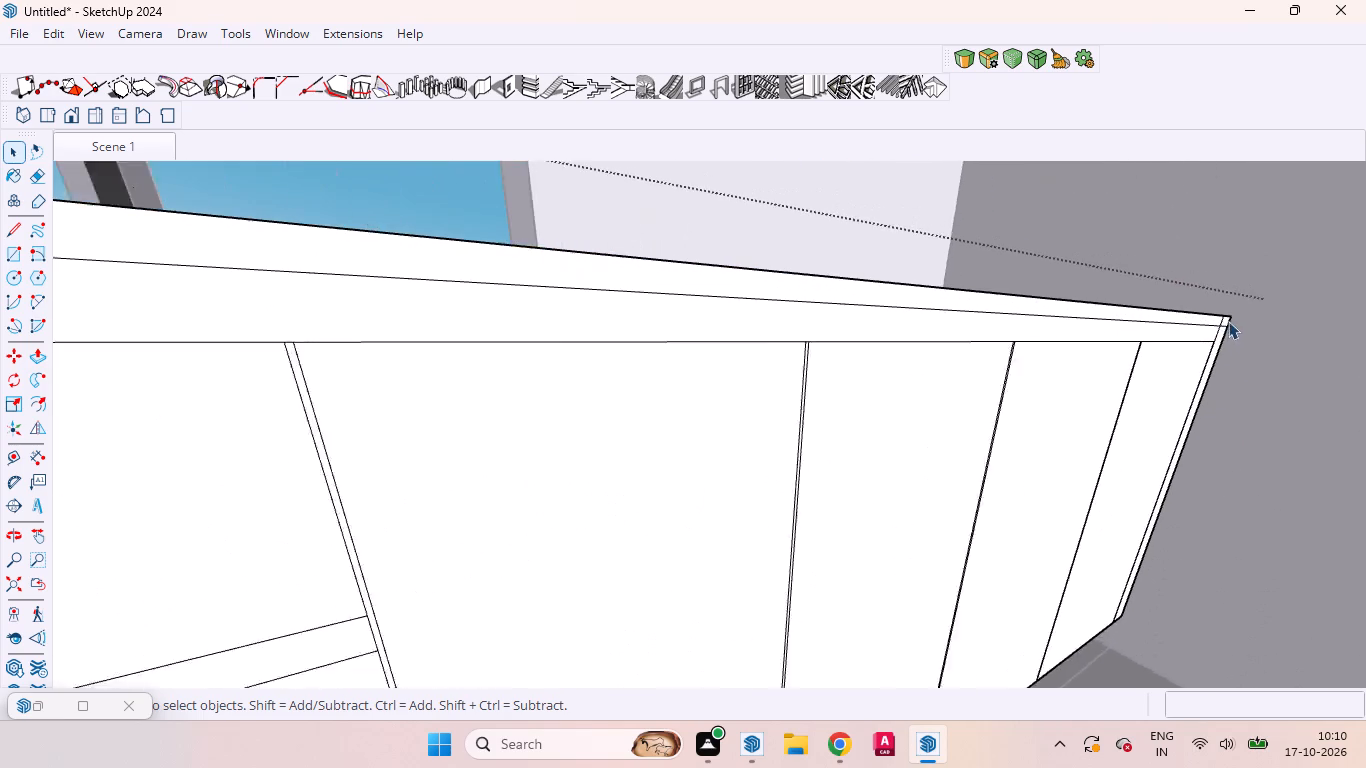
scroll(1228, 321, up, 9)
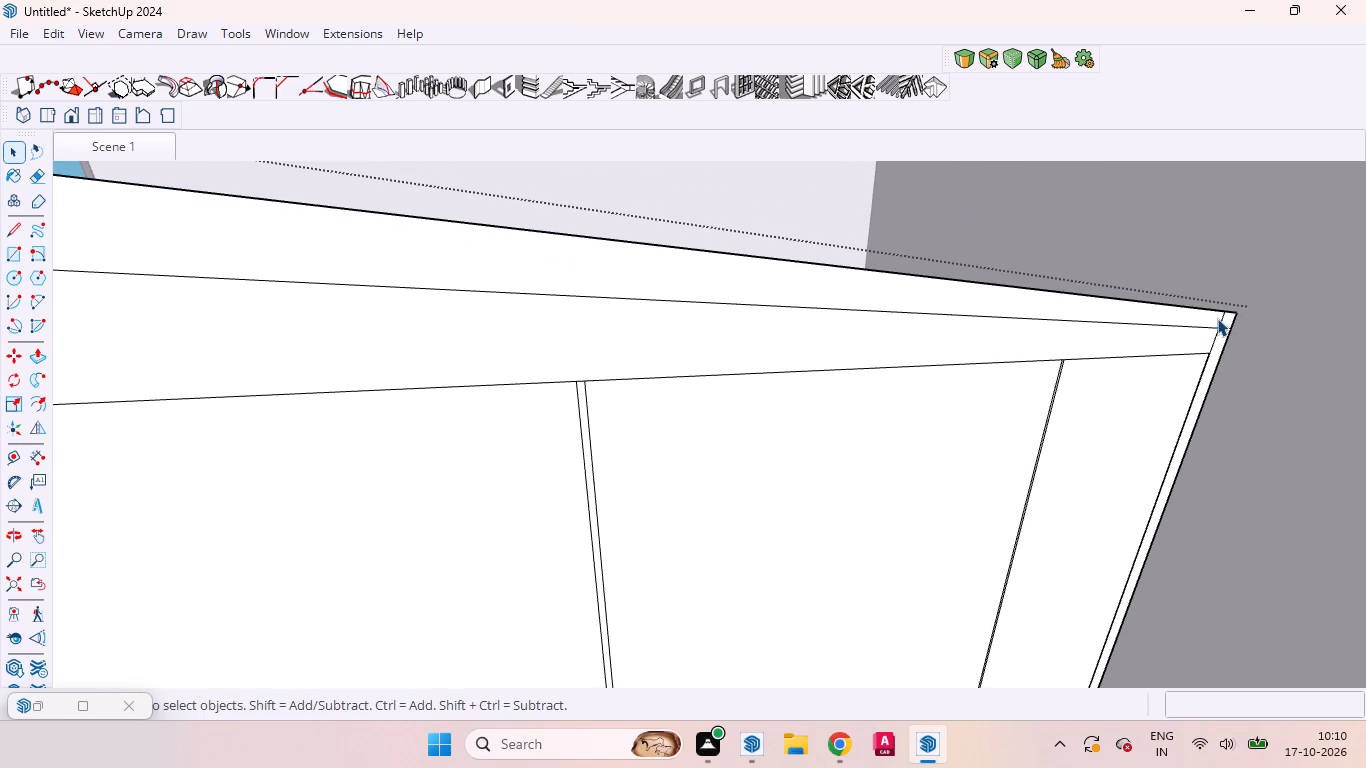
click(1221, 318)
key(Delete)
Push/Pull the plain panel between the end panel and the first drawer stack outward 18 mm.
scroll(1133, 359, down, 6)
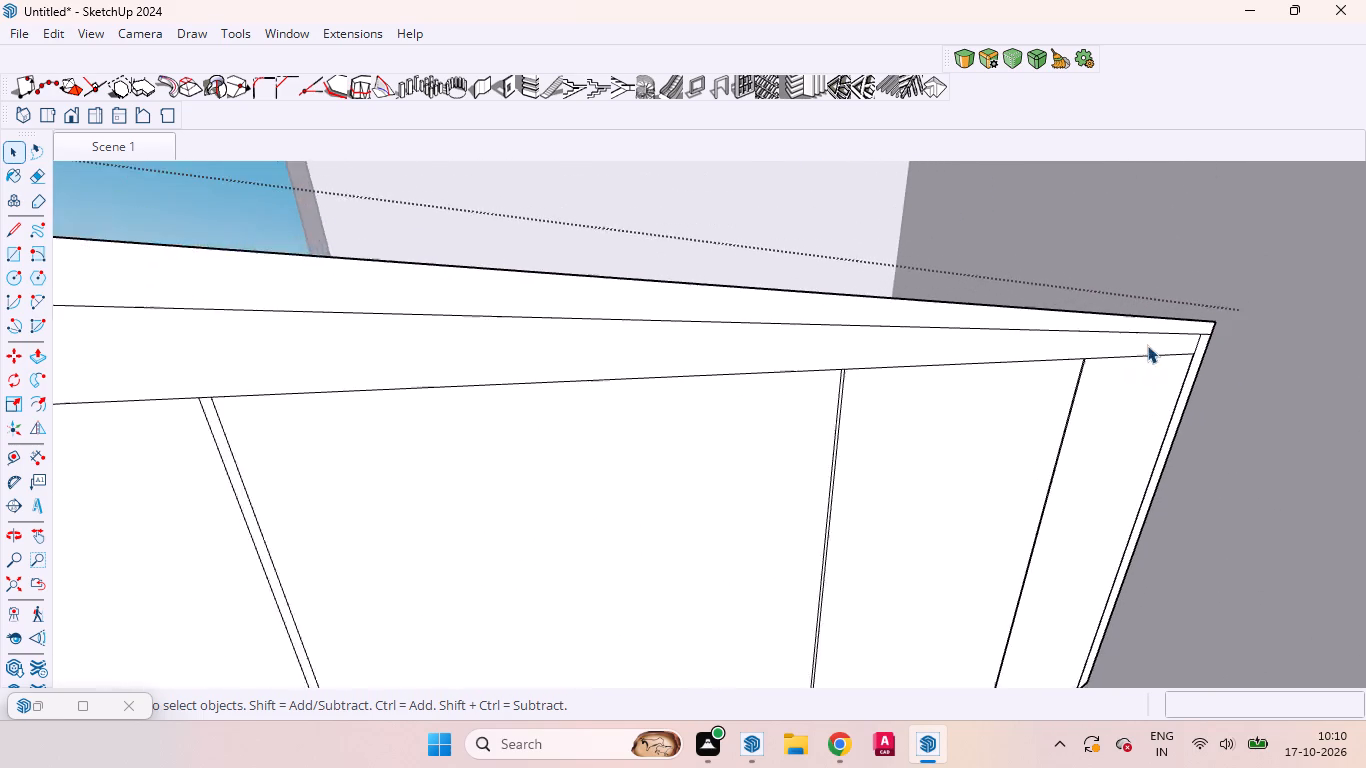
scroll(1147, 345, down, 3)
scroll(1156, 305, up, 2)
scroll(1156, 305, down, 16)
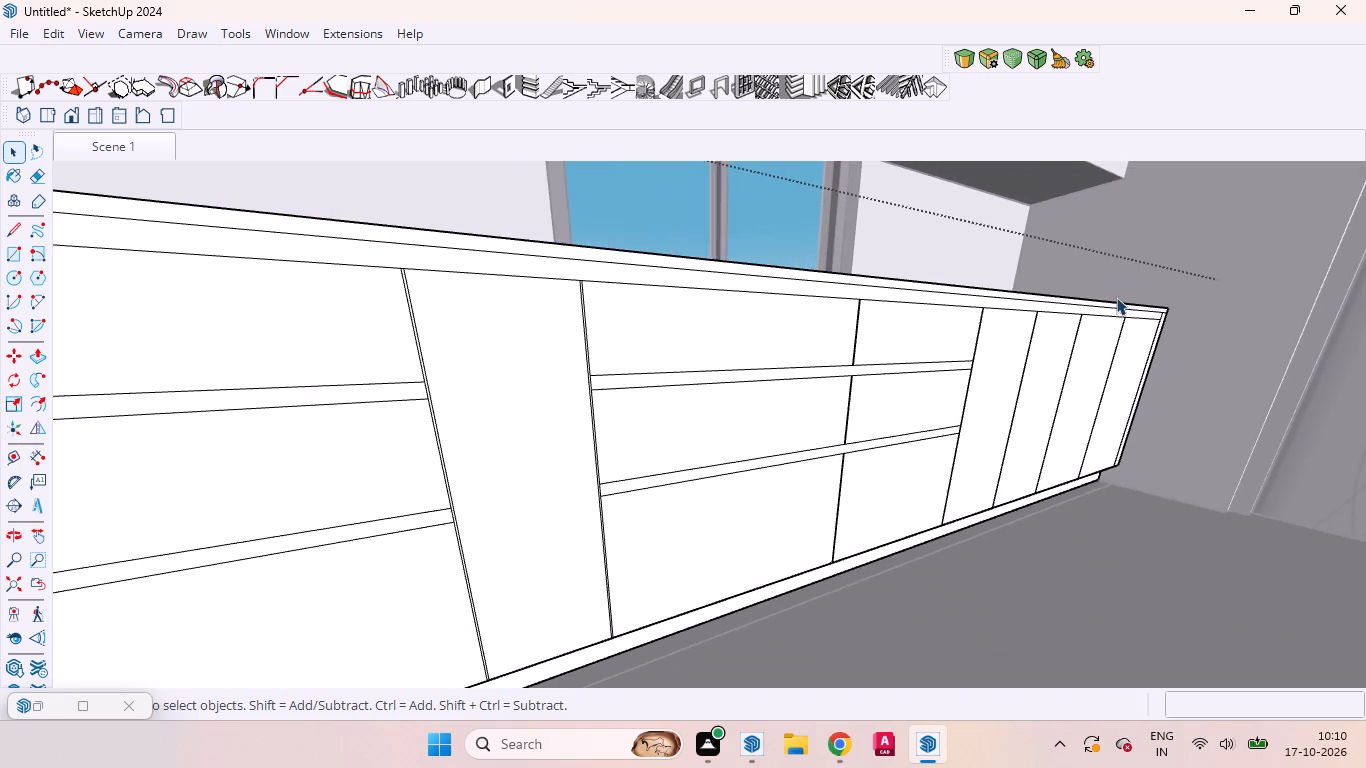
scroll(1116, 297, down, 6)
scroll(683, 294, up, 6)
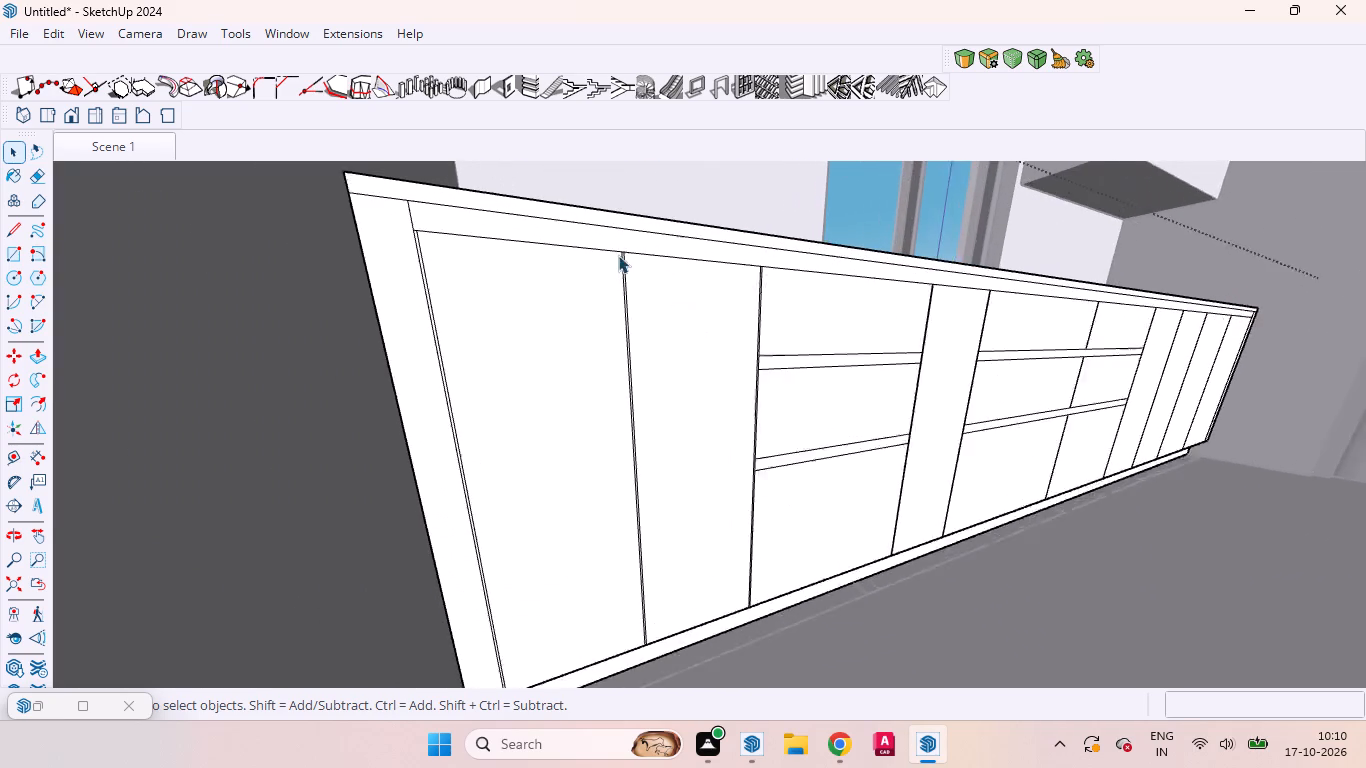
scroll(618, 255, up, 5)
scroll(629, 235, down, 1)
scroll(629, 235, up, 3)
click(672, 378)
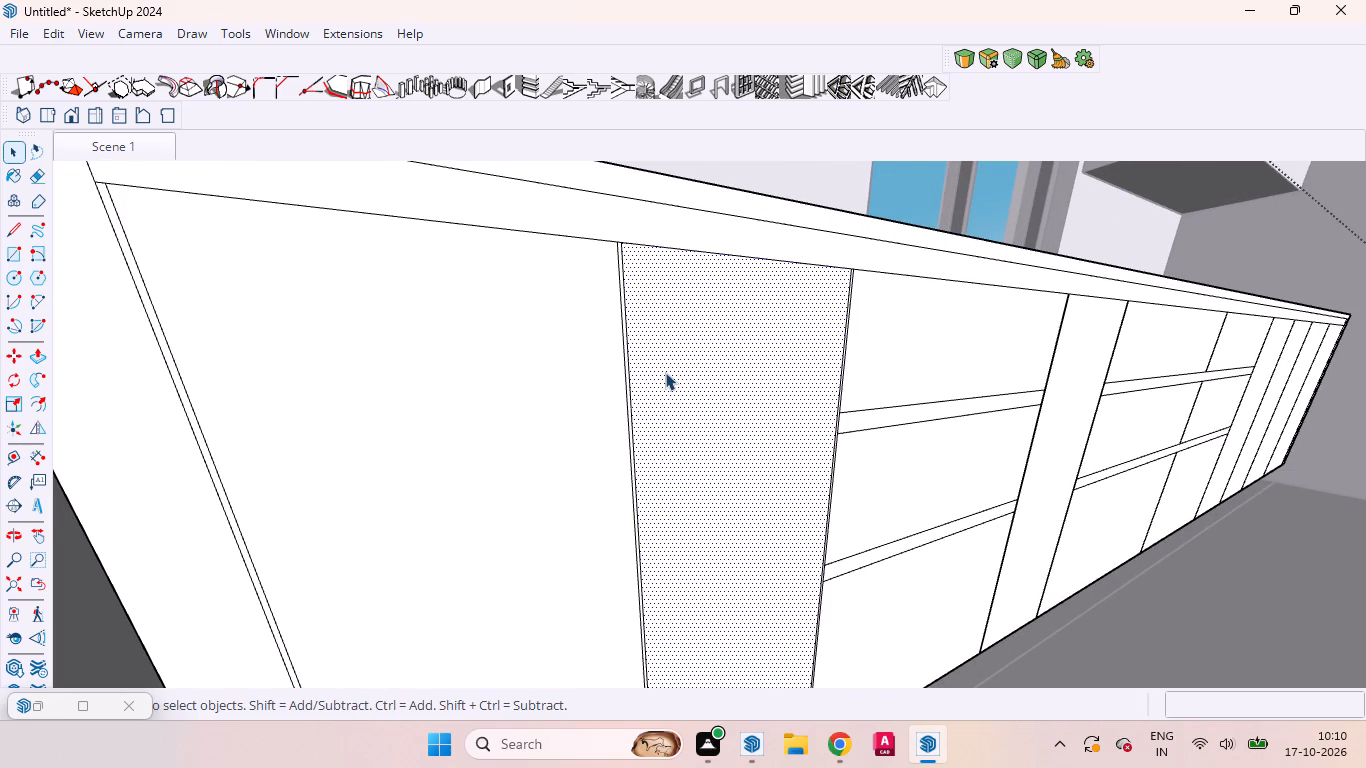
key(p)
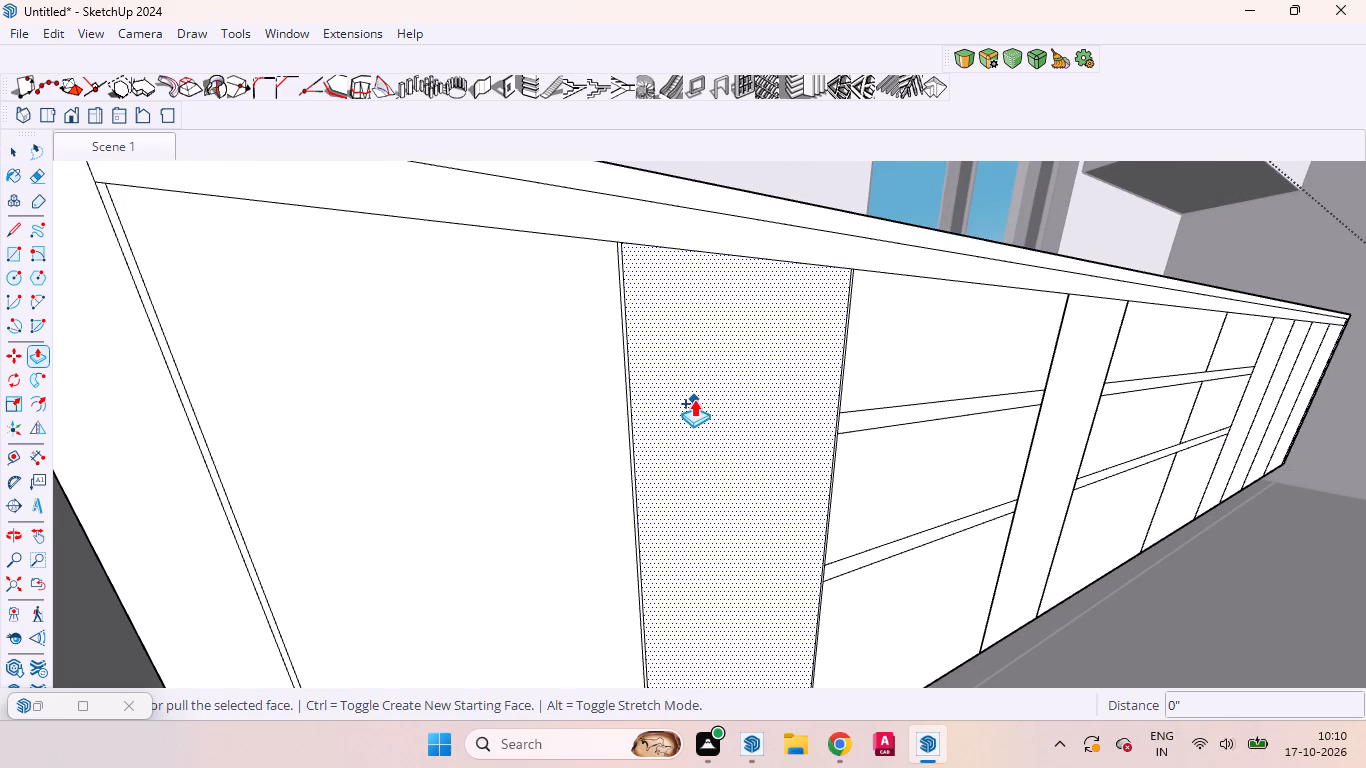
drag(694, 399, 710, 410)
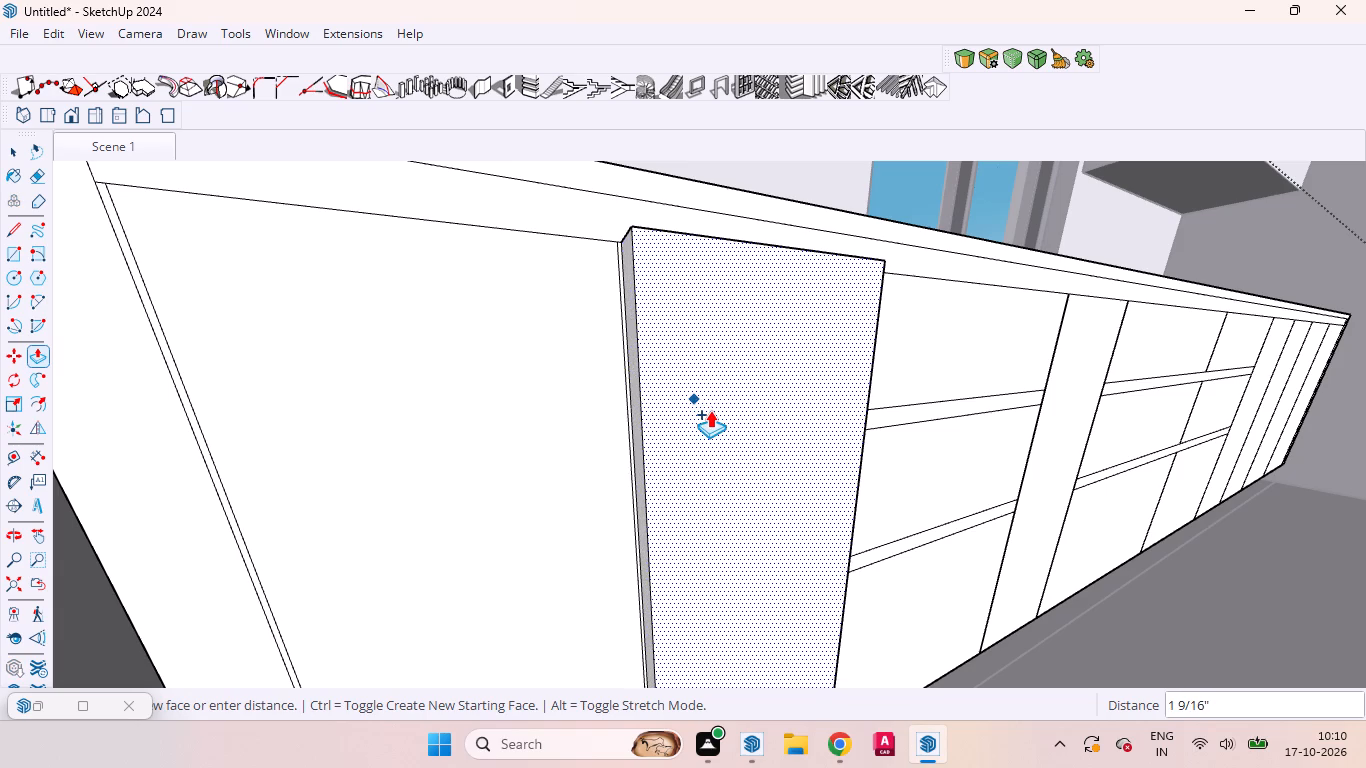
drag(710, 410, 706, 402)
key(1)
key(8)
text(mm)
key(Return)
Push/Pull the adjoining end panel outward 18 mm.
double_click(462, 403)
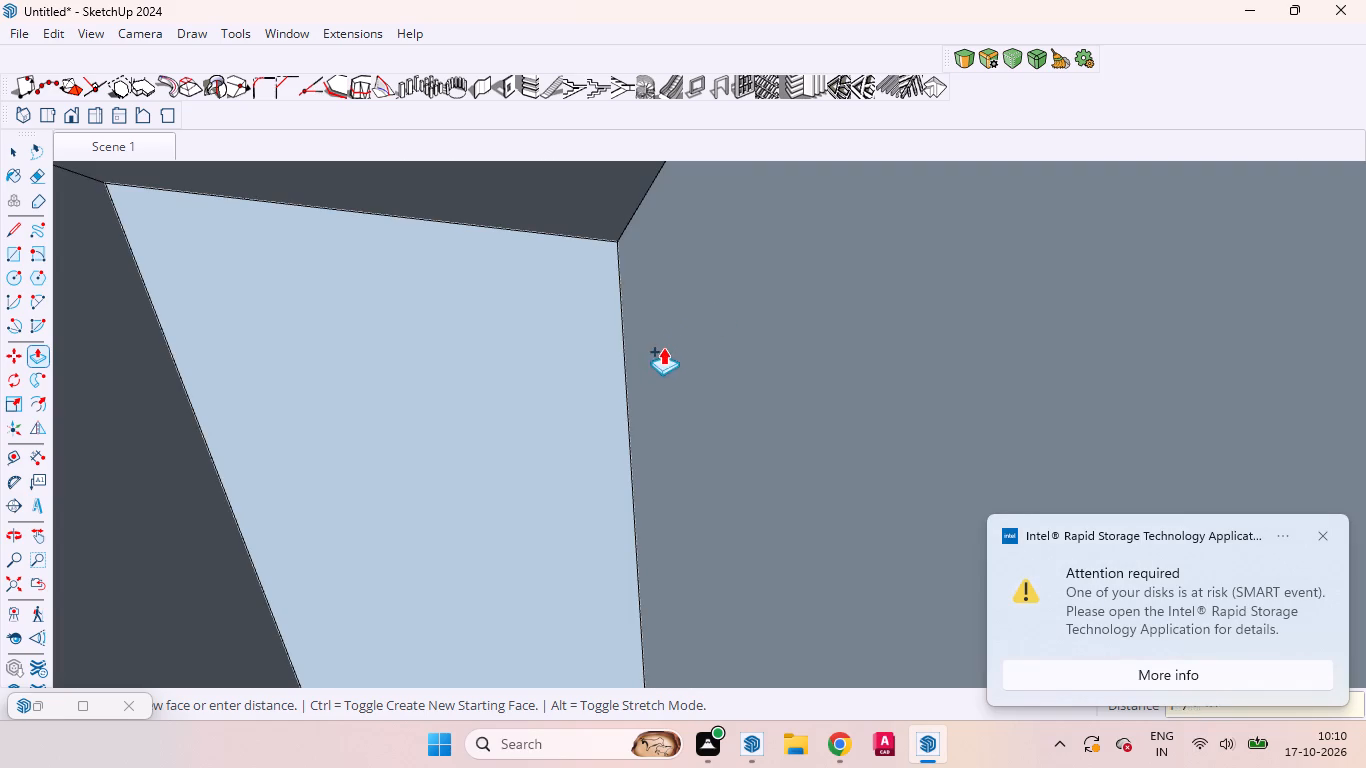
key(ctrl+z)
click(576, 356)
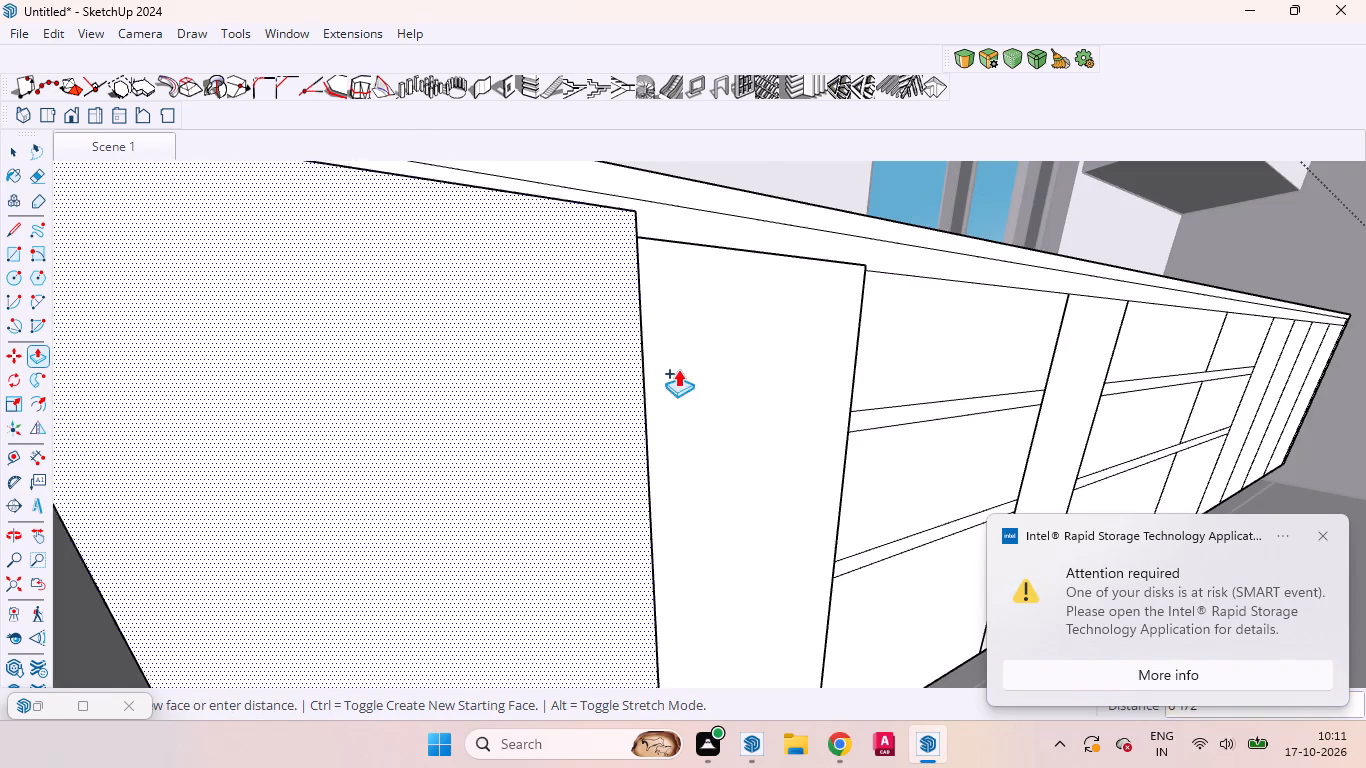
text(18mm)
key(Return)
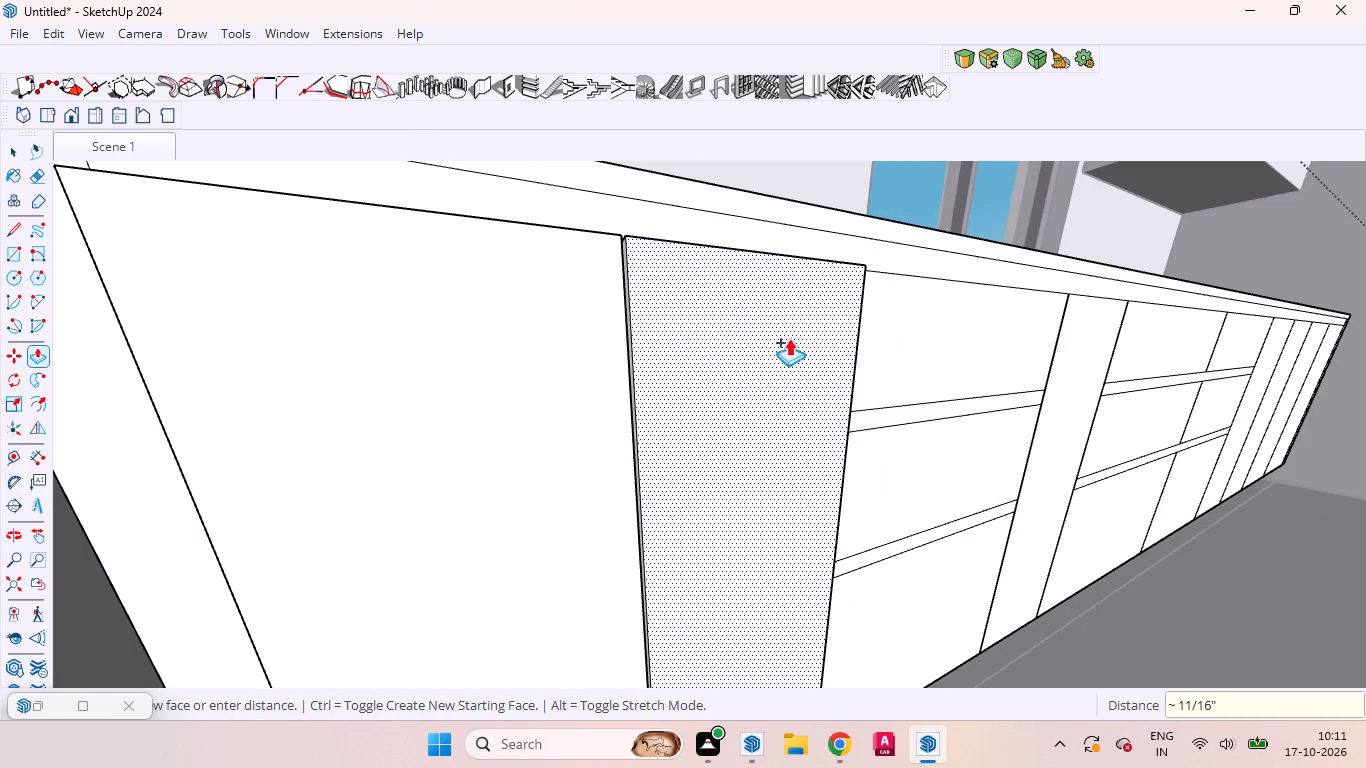
Push/Pull the three drawer fronts of the single drawer stack outward about 11/16", flush with the neighbouring plain panel.
click(891, 344)
click(890, 347)
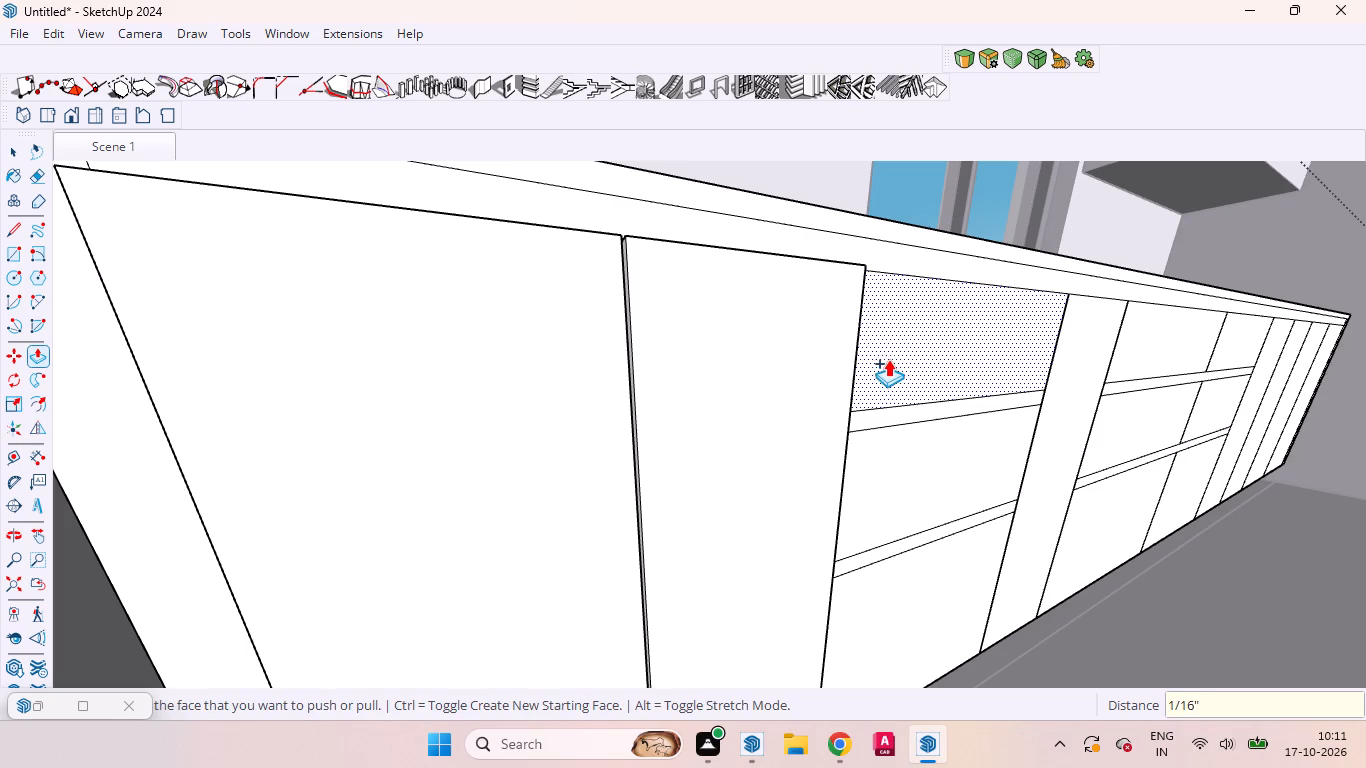
click(937, 360)
double_click(1025, 354)
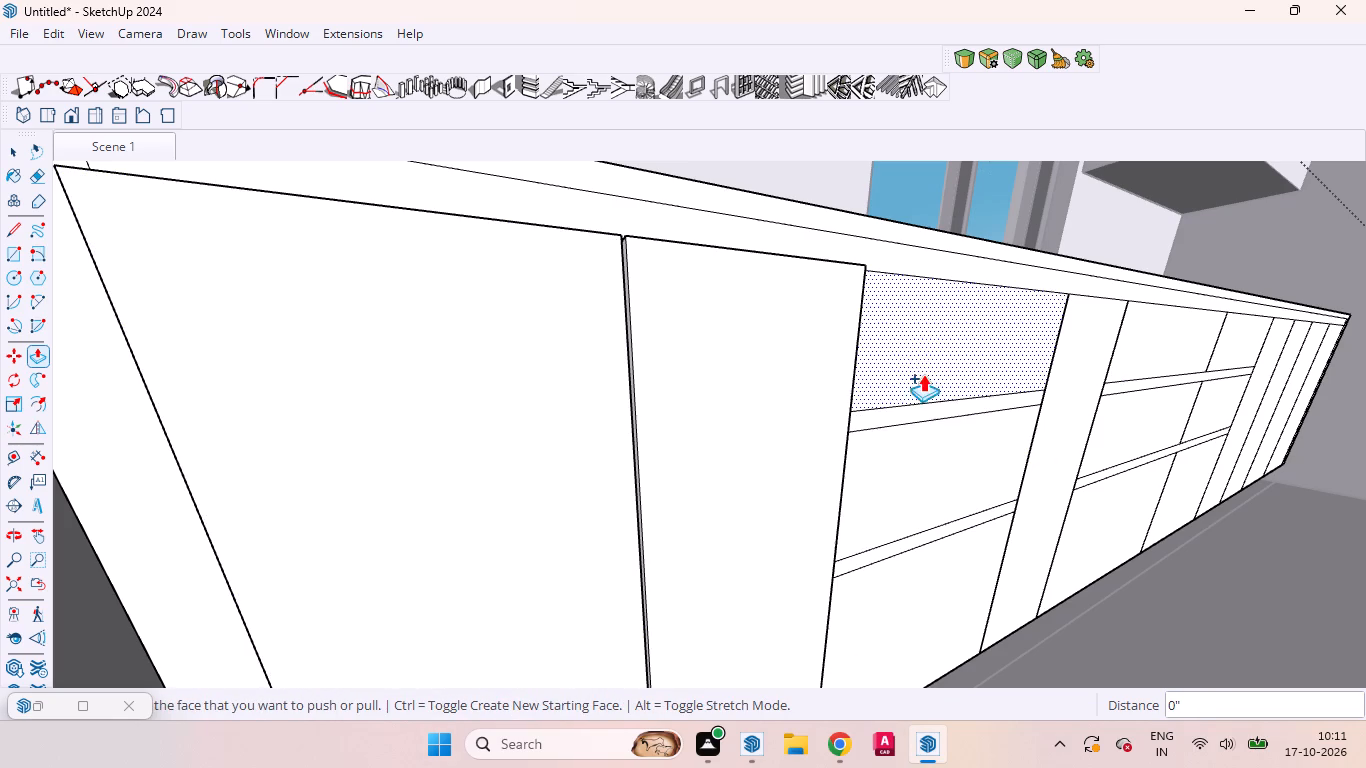
click(924, 348)
click(791, 376)
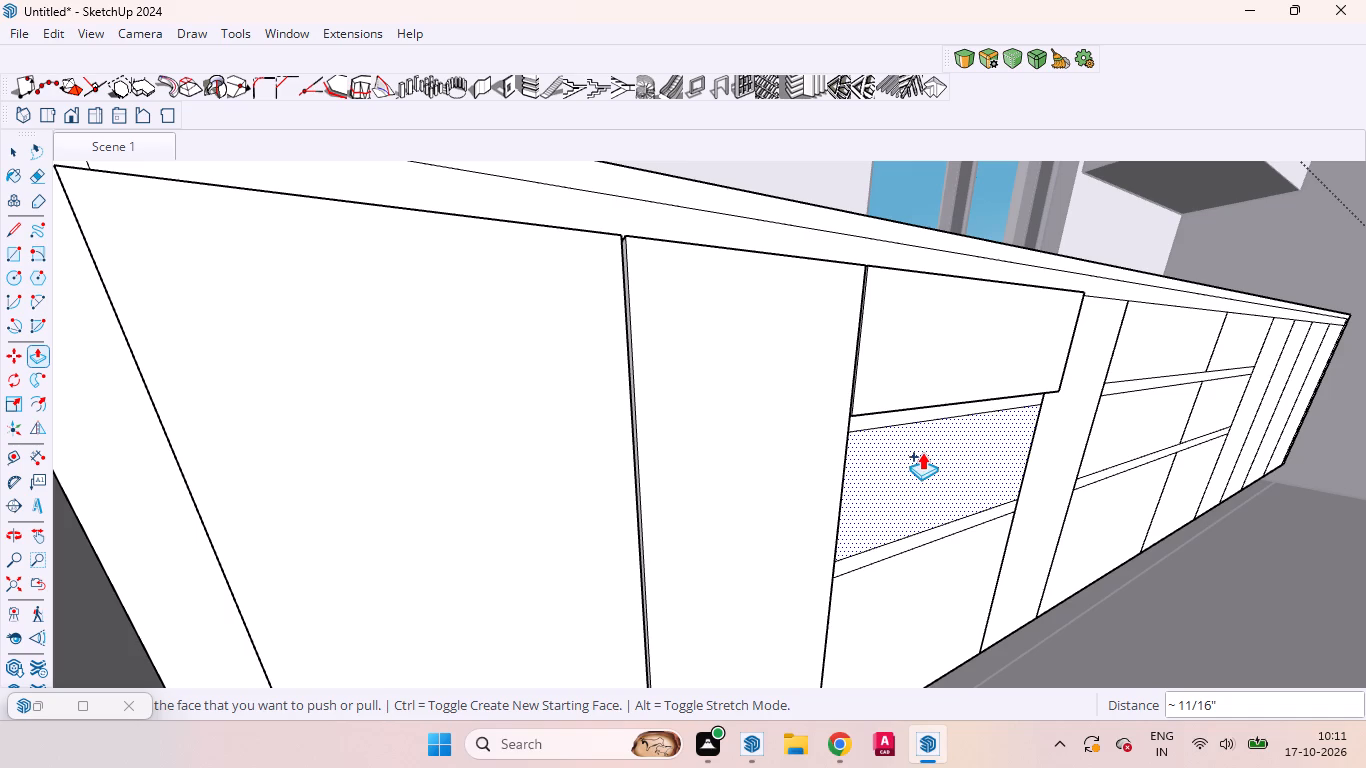
double_click(922, 452)
double_click(934, 609)
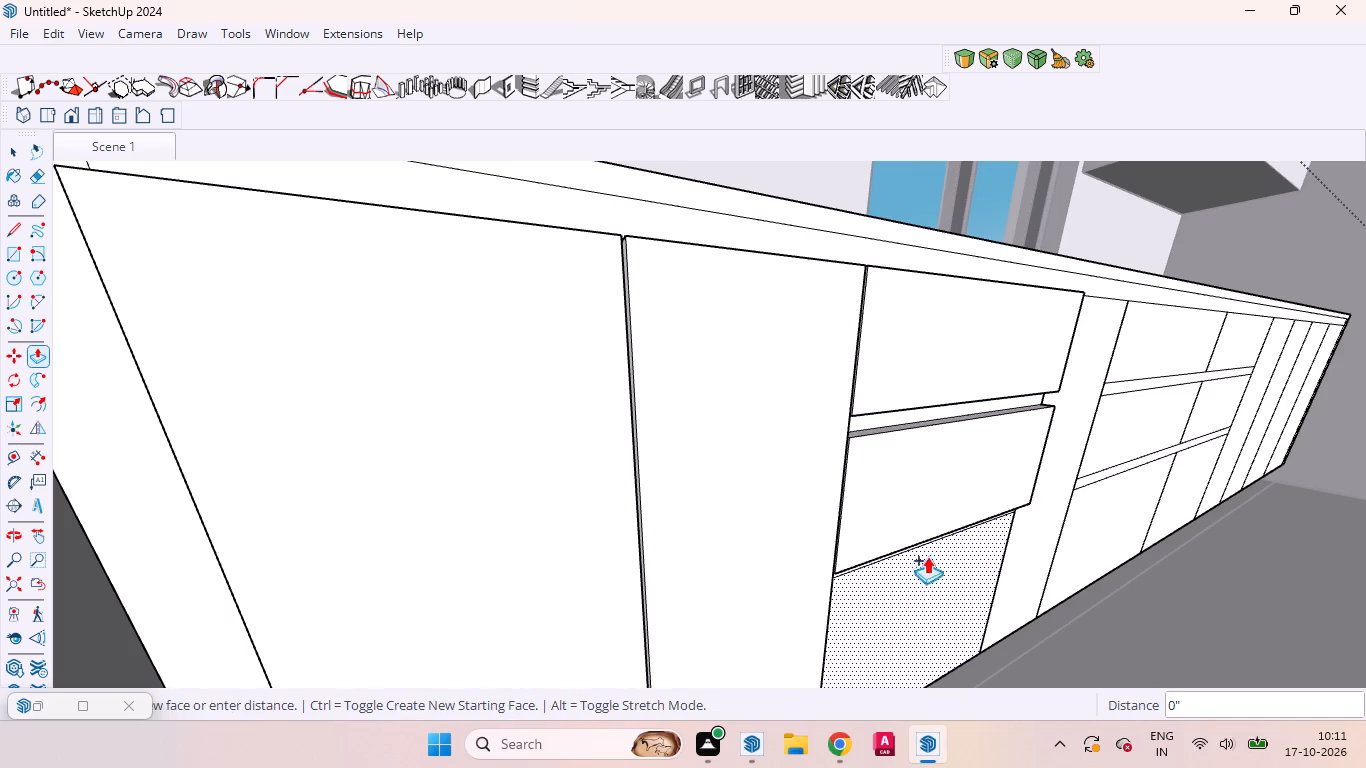
Push/Pull the plain panel between the drawer sections and the wide section's six drawer fronts outward by the same 18 mm.
middle_drag(1059, 407, 833, 403)
double_click(1096, 450)
scroll(902, 424, down, 10)
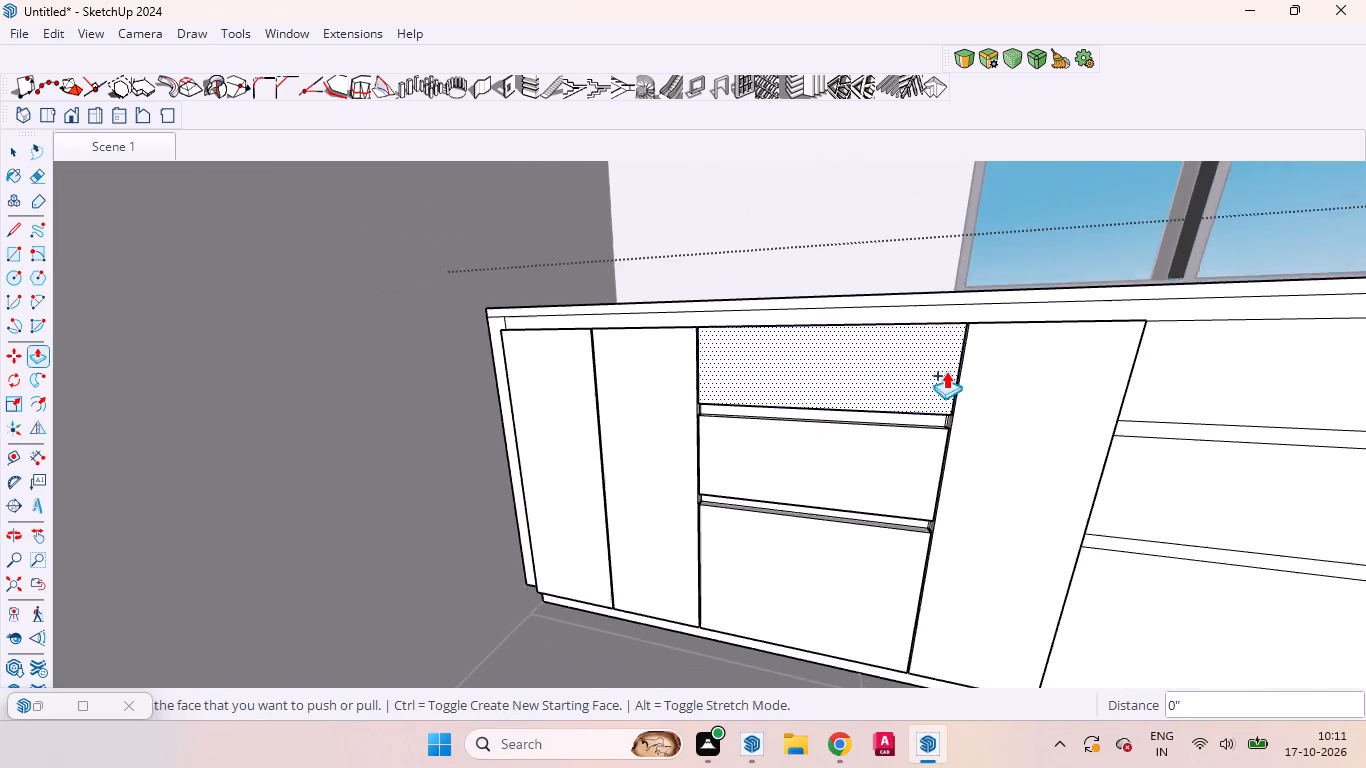
scroll(946, 371, down, 2)
double_click(1130, 396)
double_click(1130, 445)
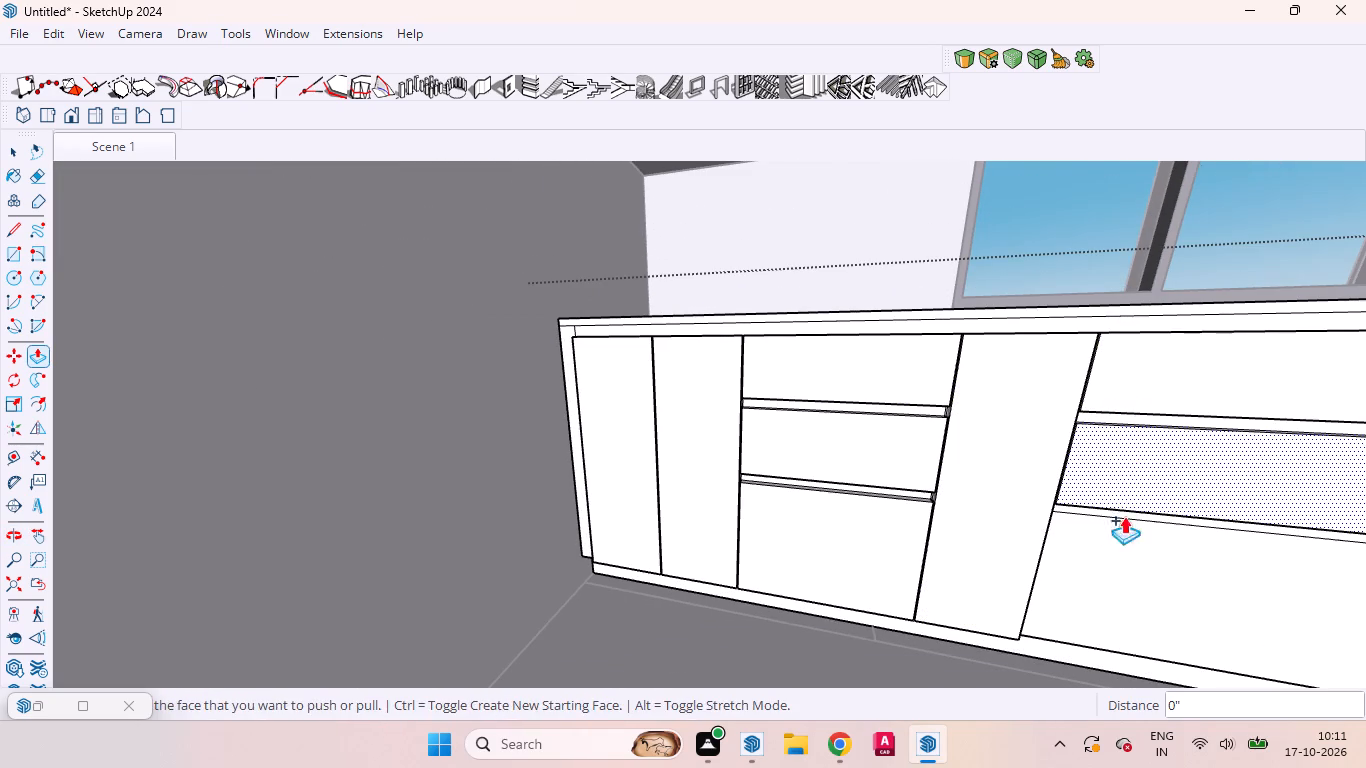
double_click(1122, 559)
scroll(887, 420, down, 6)
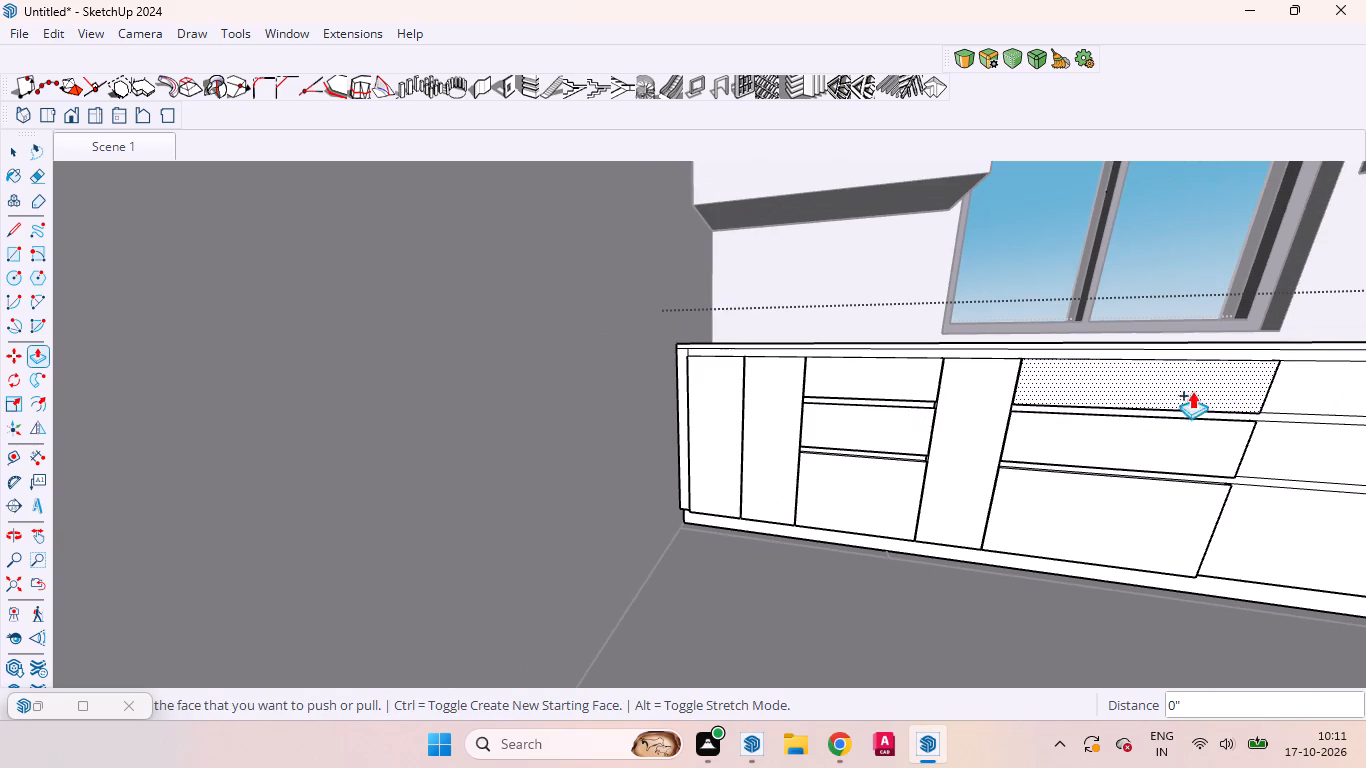
double_click(1290, 384)
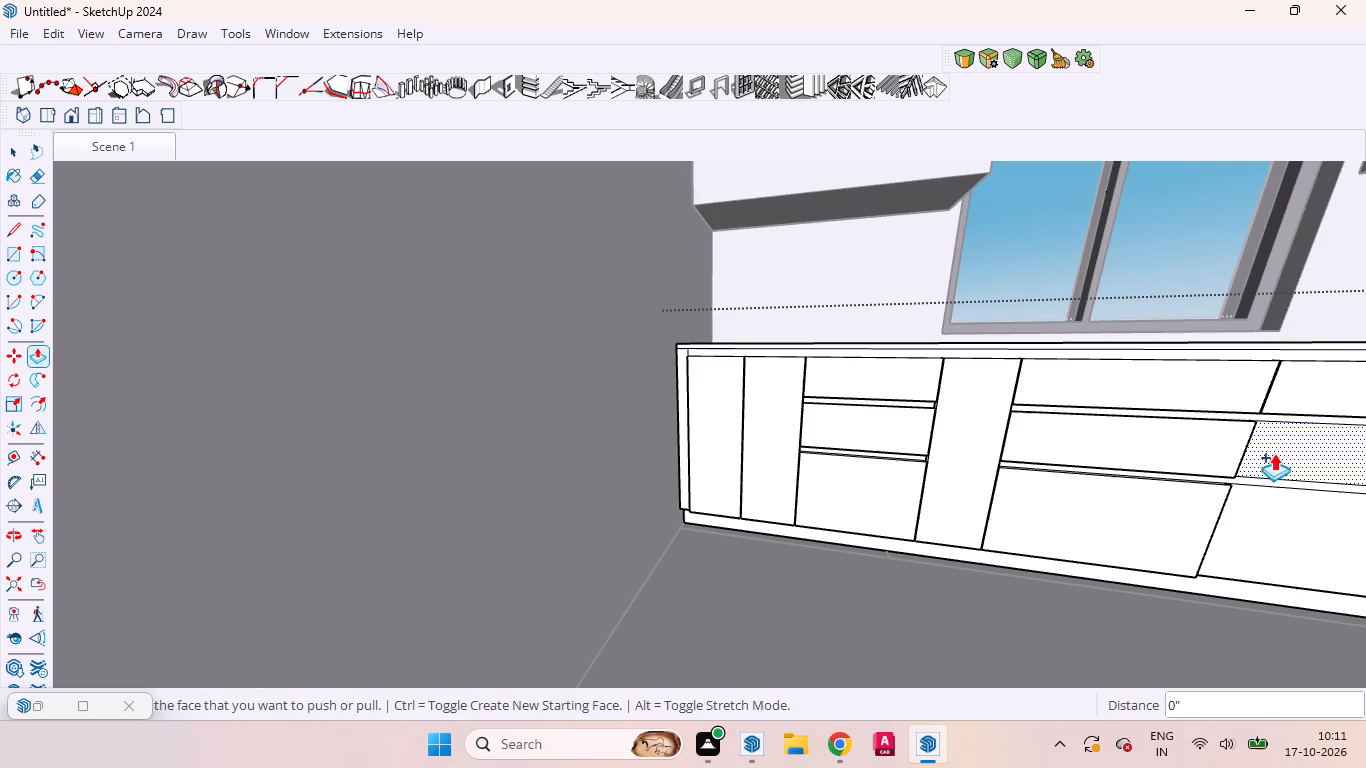
double_click(1277, 453)
double_click(1263, 507)
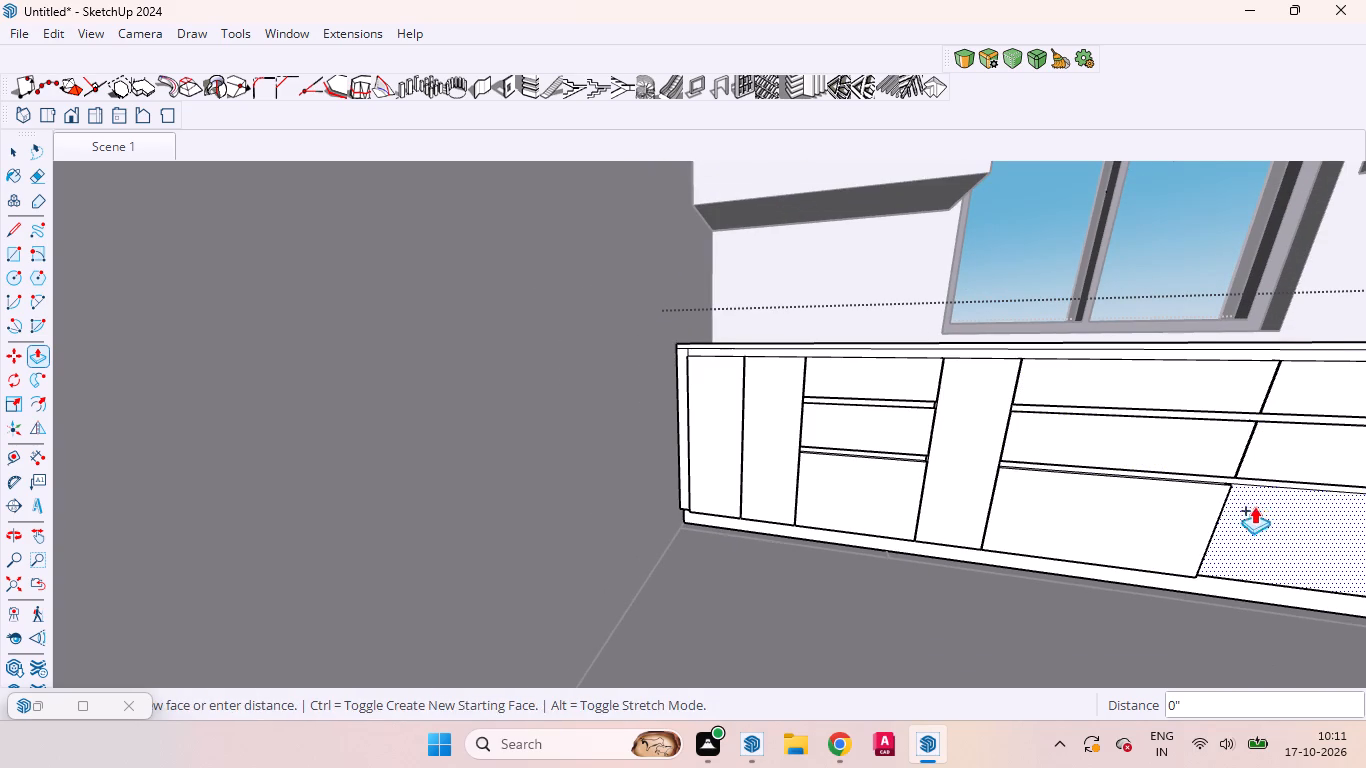
Push/Pull the four remaining plain panels beyond the wide drawer section outward by the same 18 mm.
scroll(1030, 356, down, 1)
scroll(1030, 354, up, 2)
scroll(1031, 352, down, 18)
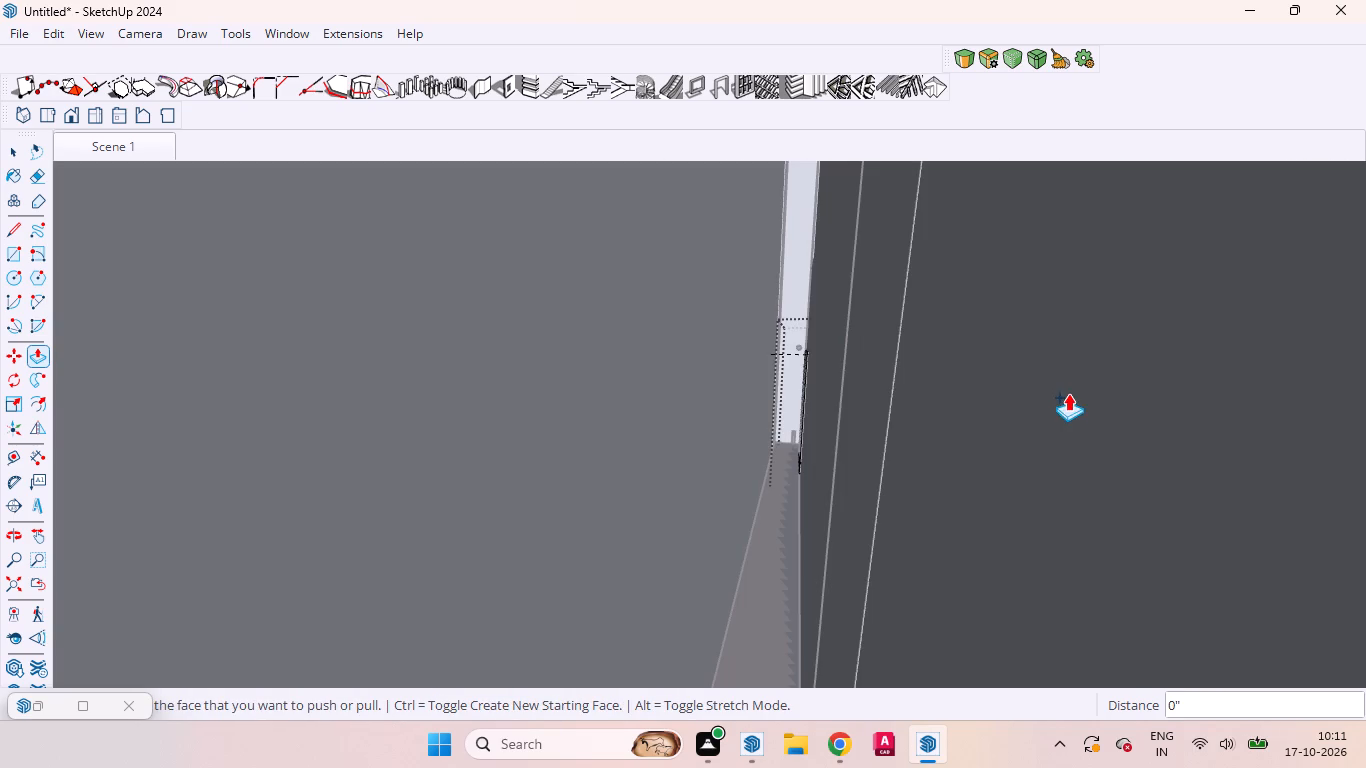
click(118, 140)
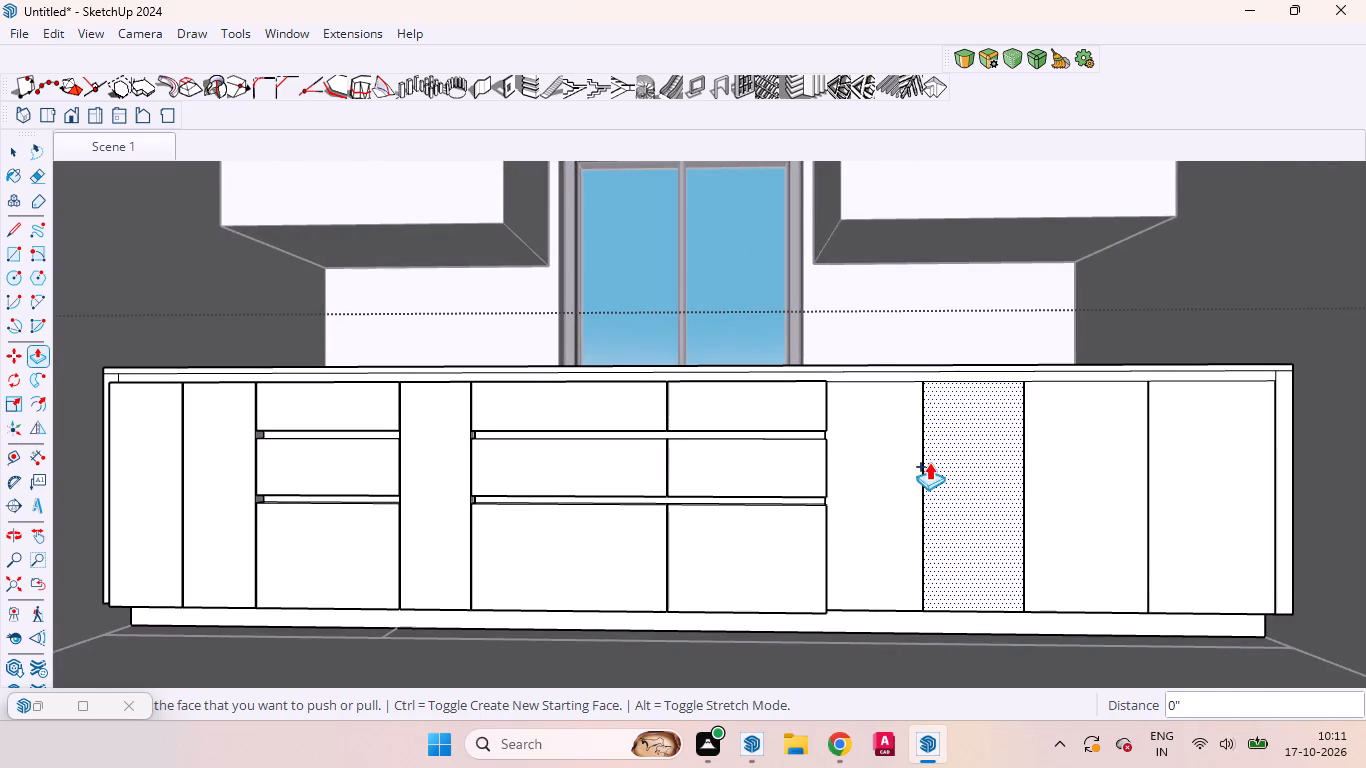
double_click(877, 459)
double_click(979, 462)
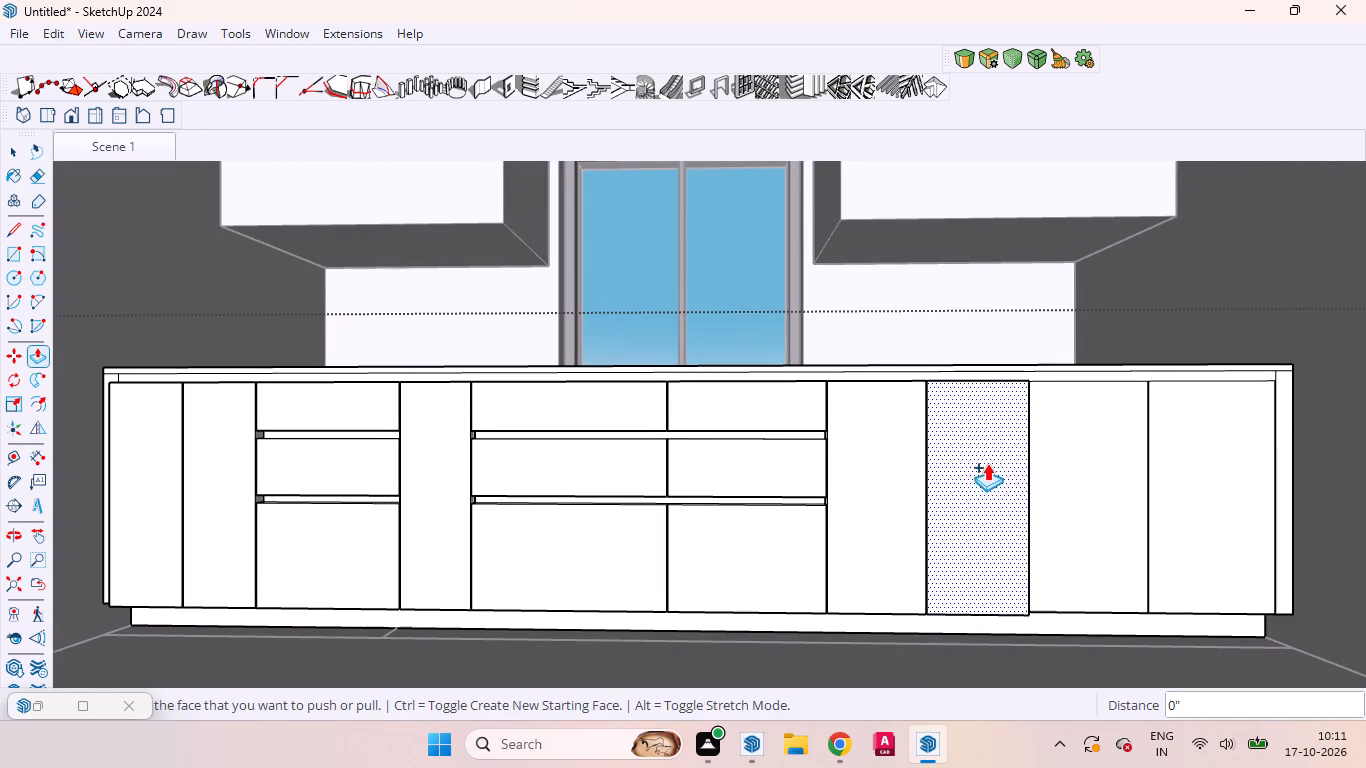
double_click(1069, 472)
double_click(1239, 465)
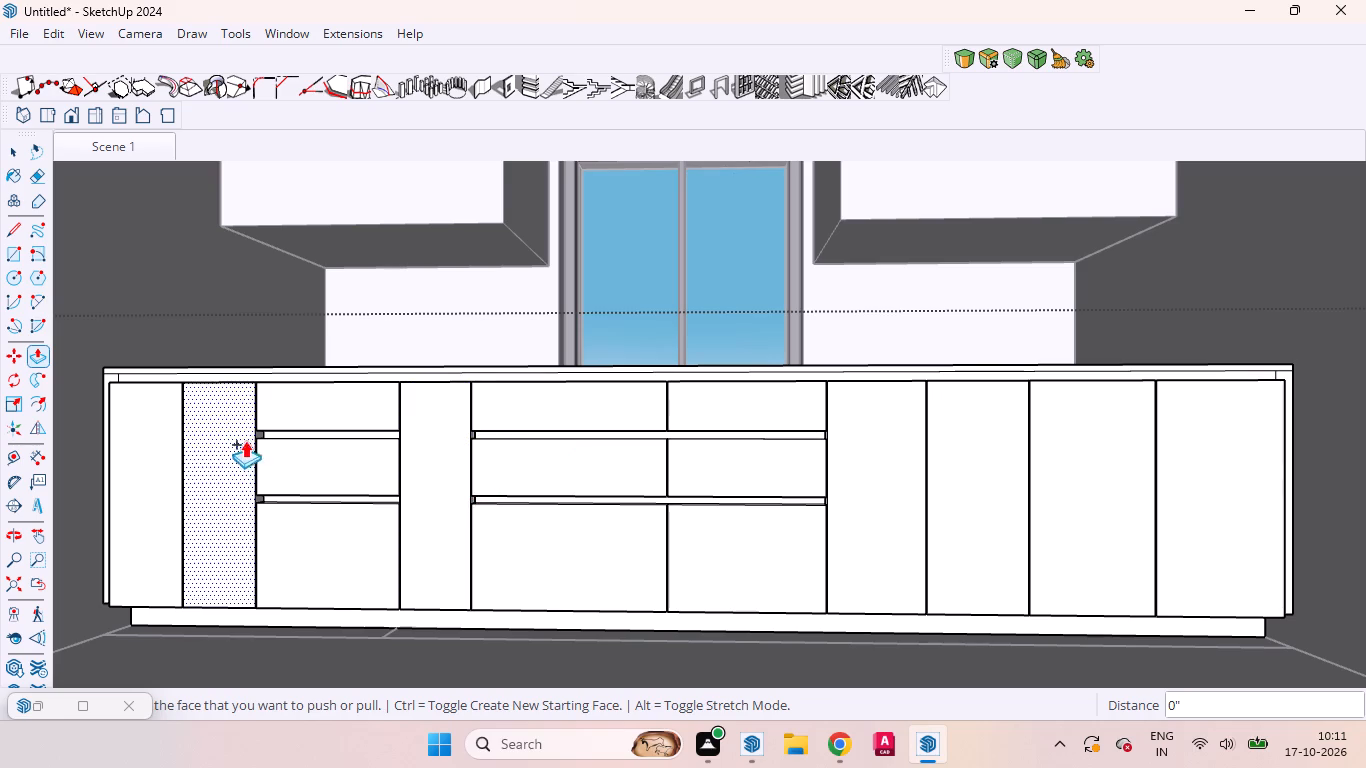
Push/Pull the countertop band along the counter's top edge outward by the same 18 mm.
scroll(154, 355, up, 11)
scroll(141, 374, down, 1)
scroll(141, 374, up, 4)
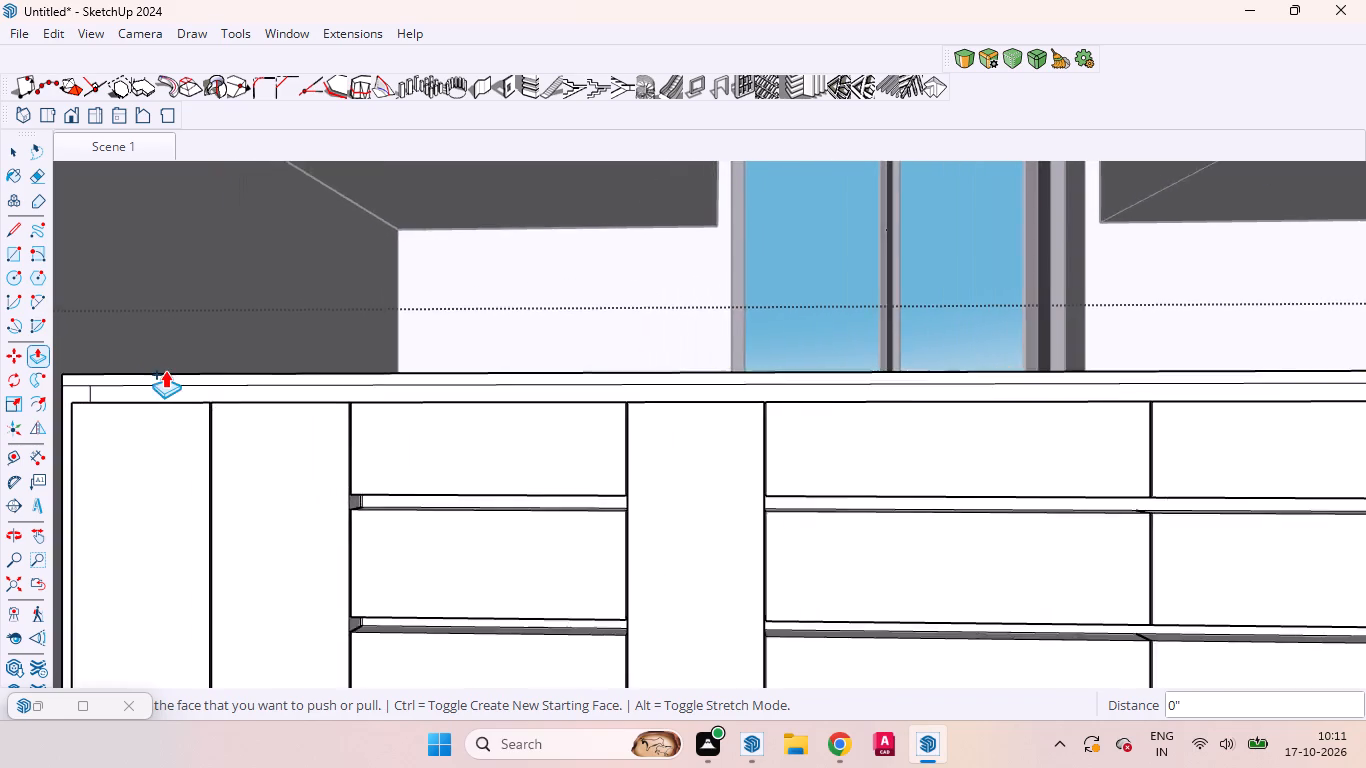
scroll(165, 370, up, 7)
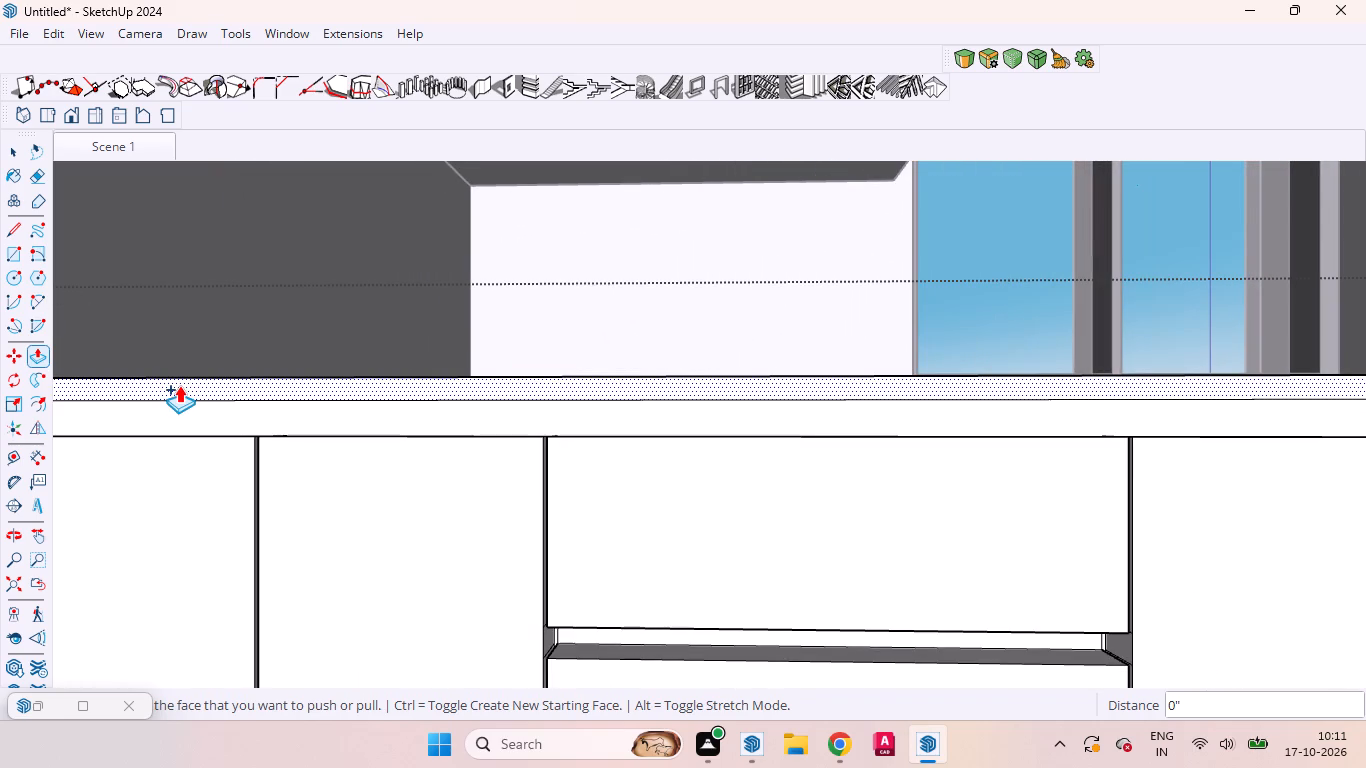
double_click(180, 381)
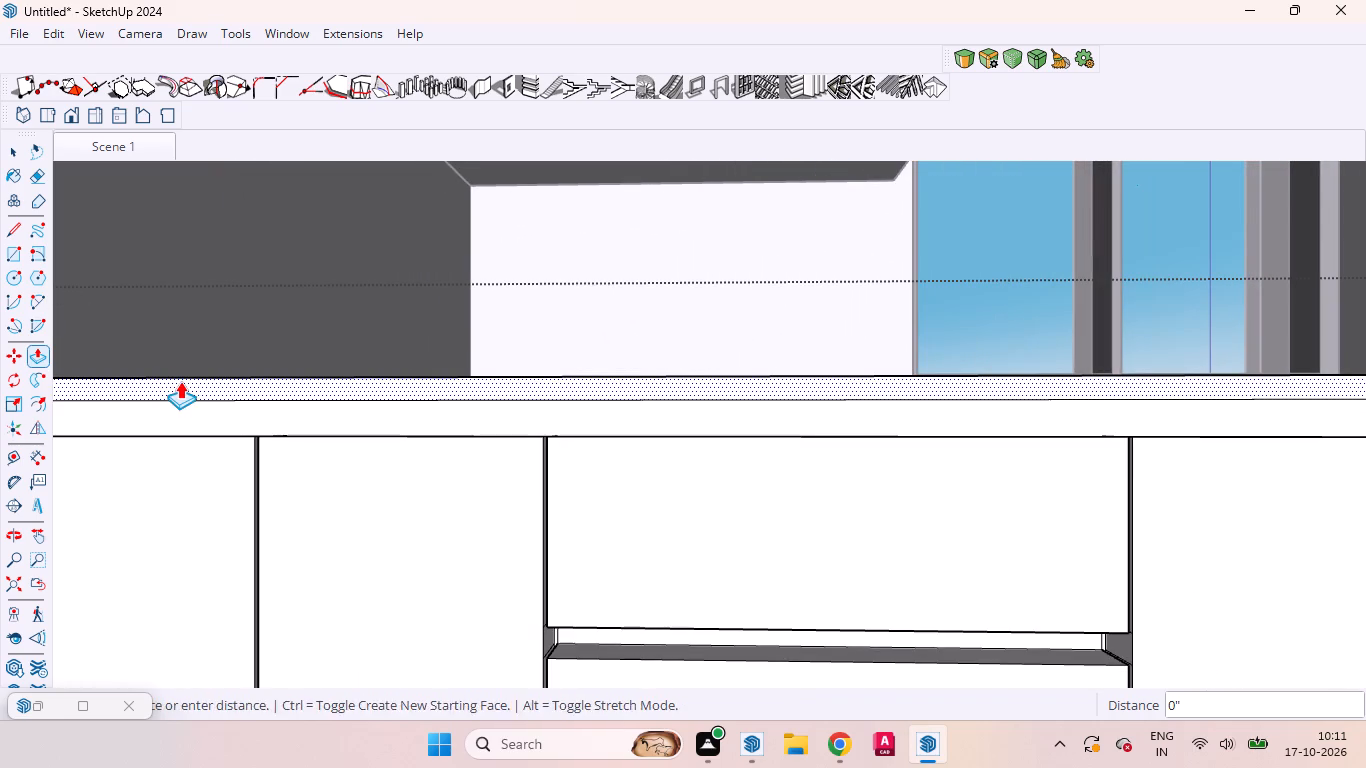
middle_drag(297, 427, 521, 582)
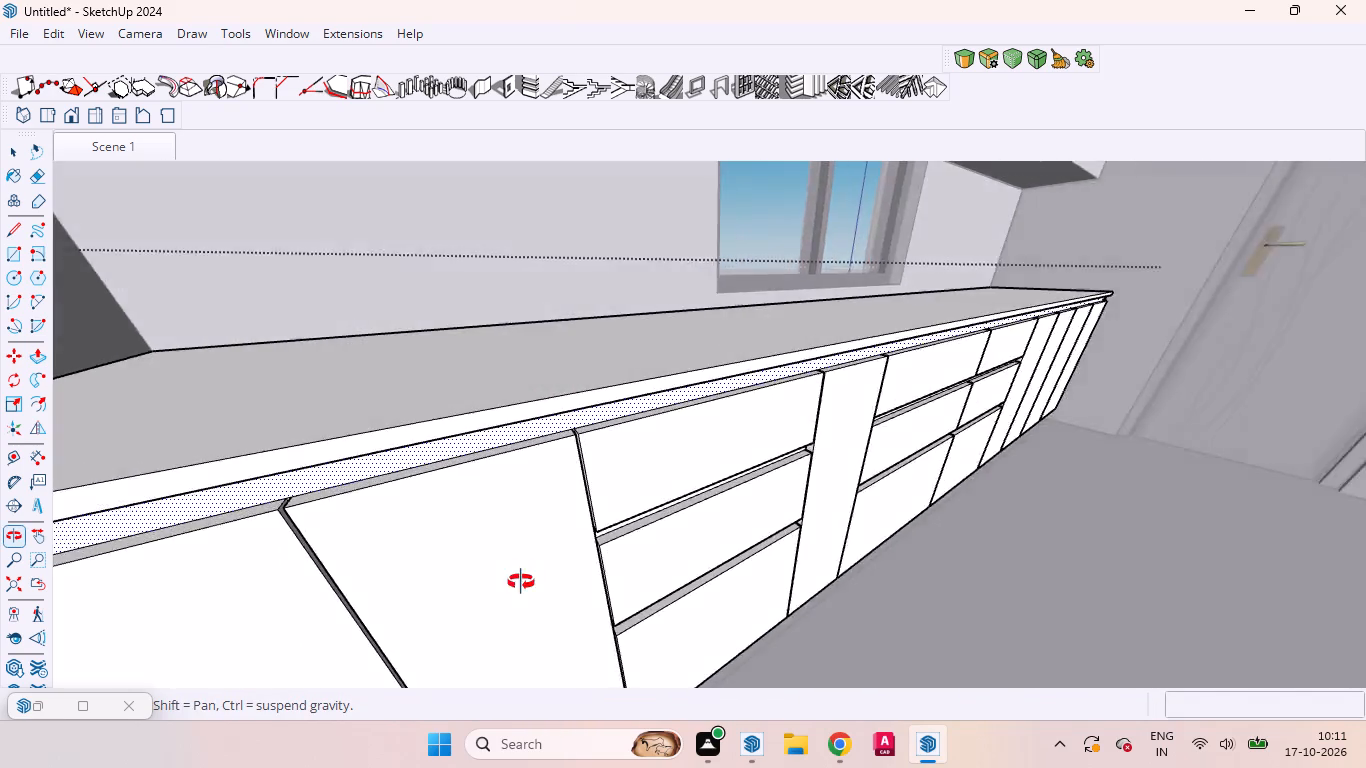
middle_drag(521, 582, 413, 606)
scroll(415, 545, up, 1)
scroll(664, 292, down, 4)
key(space)
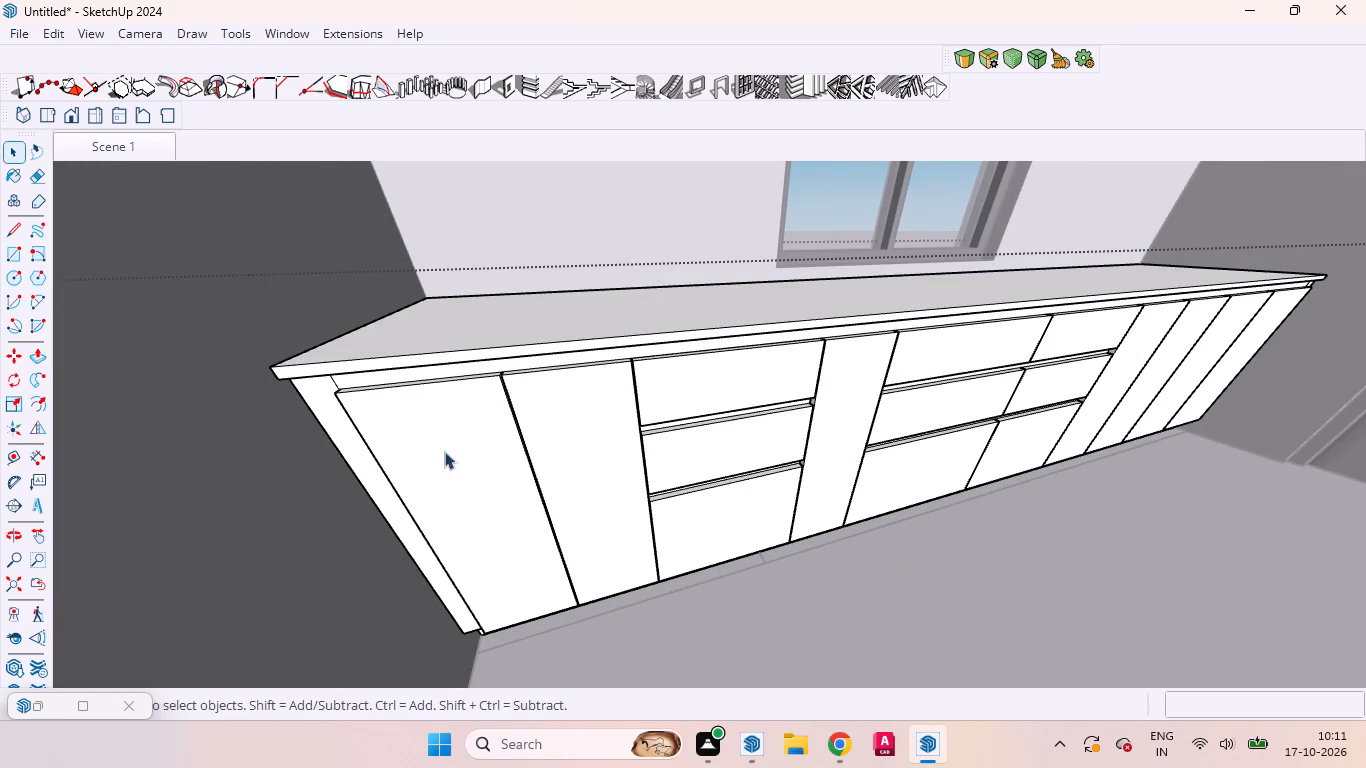
Examine the kitchen base counter's raised fronts and countertop from an angle and in the saved Scene 1 view.
middle_drag(322, 456, 235, 365)
scroll(235, 364, up, 1)
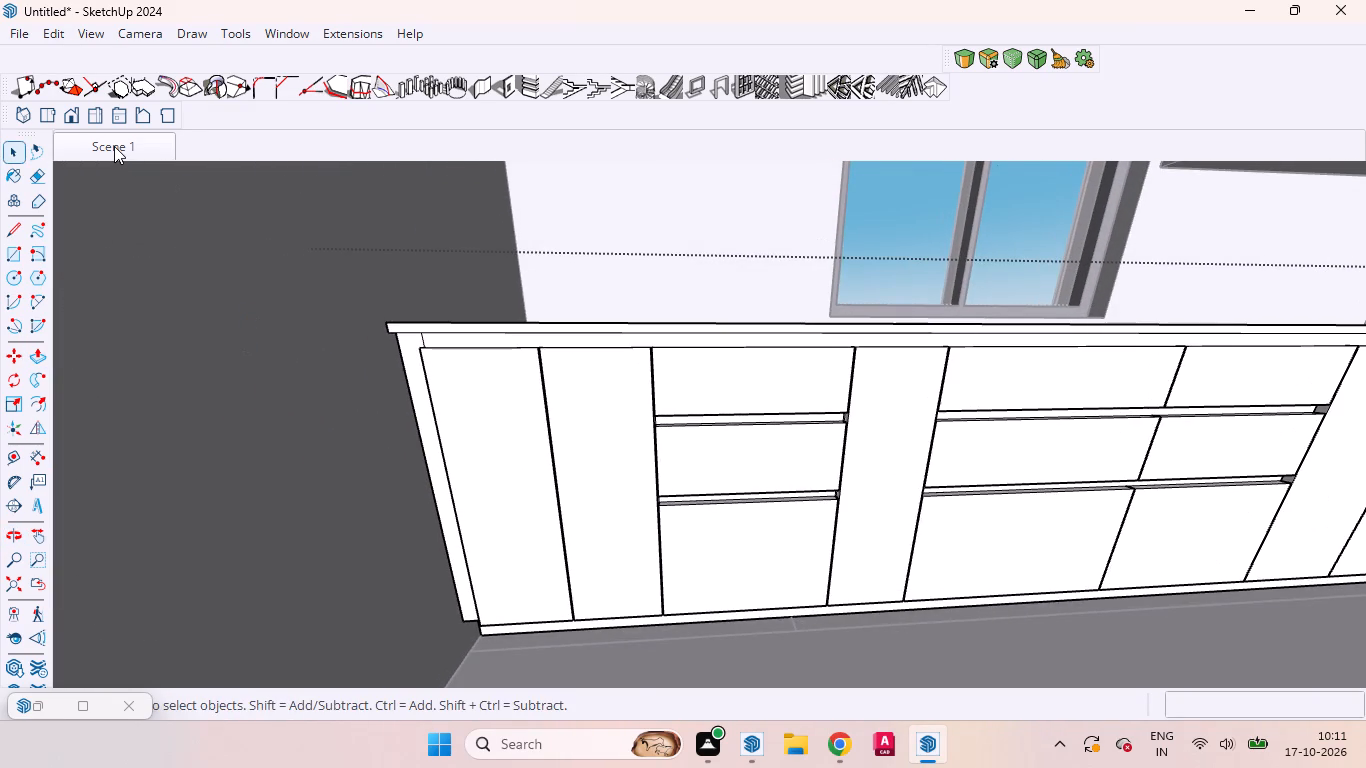
click(114, 146)
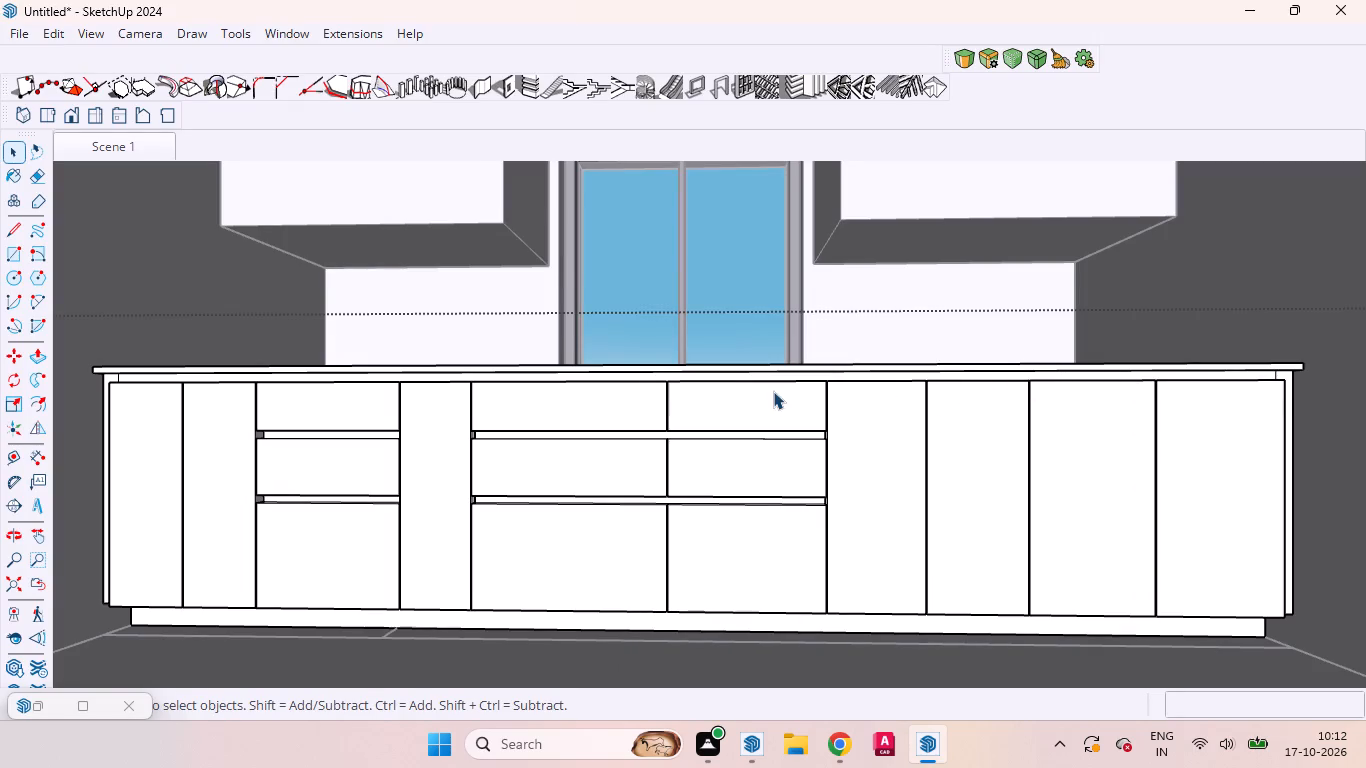
scroll(772, 391, down, 4)
click(119, 148)
middle_drag(918, 268, 918, 274)
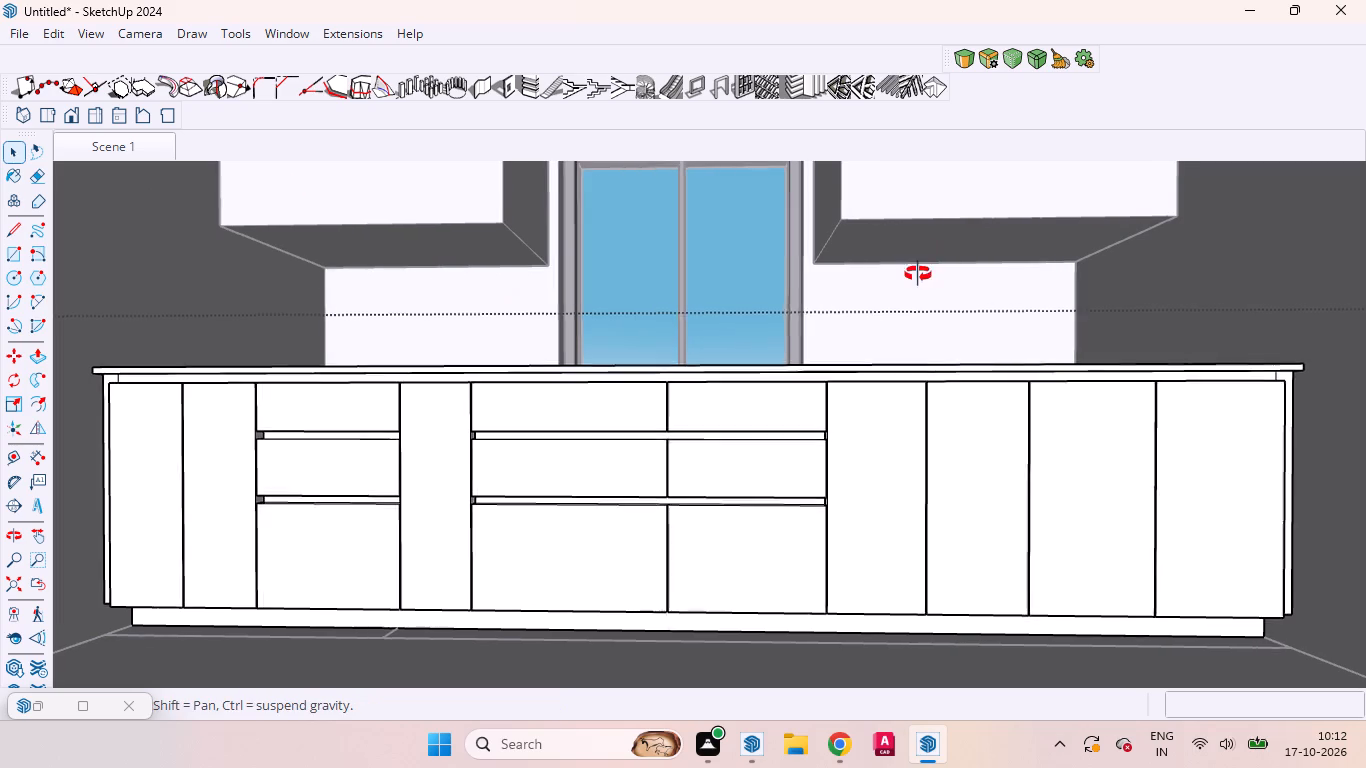
middle_drag(918, 274, 908, 353)
scroll(777, 318, down, 3)
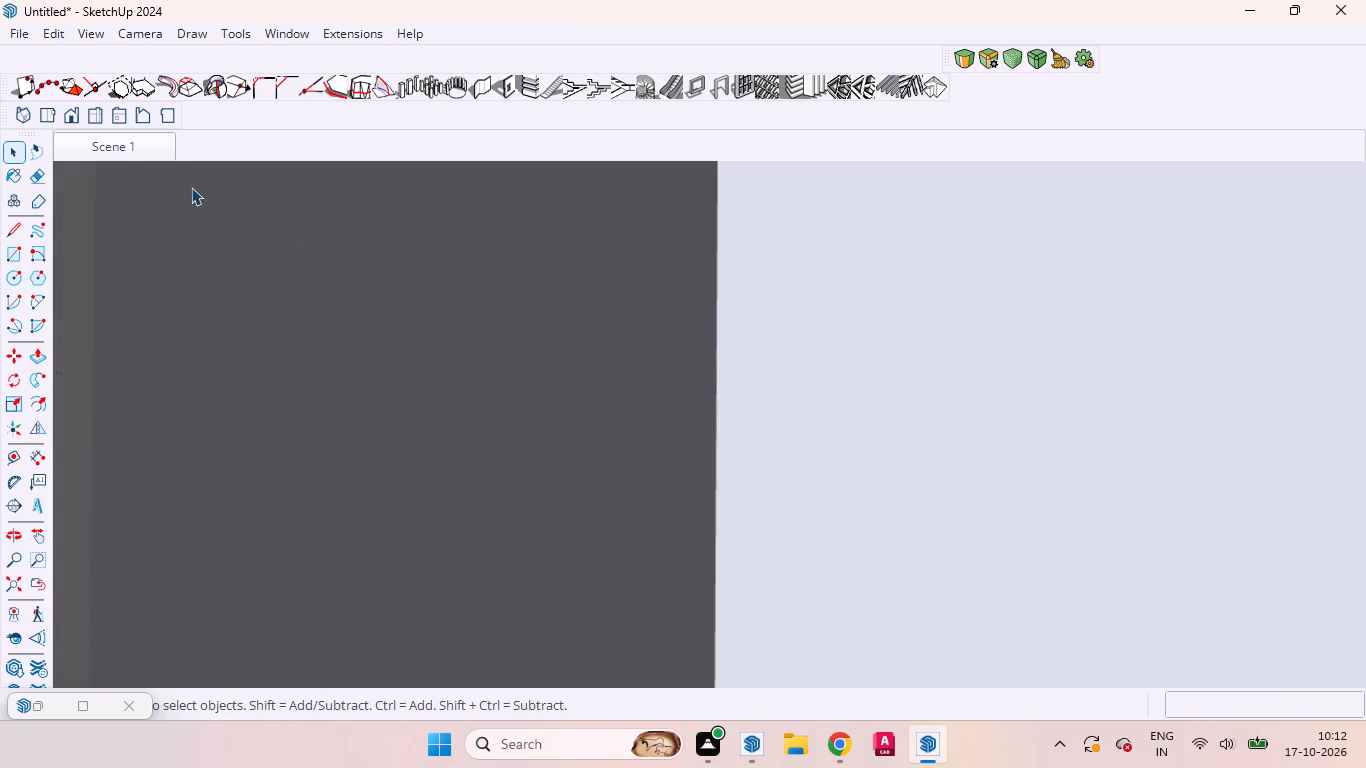
click(142, 153)
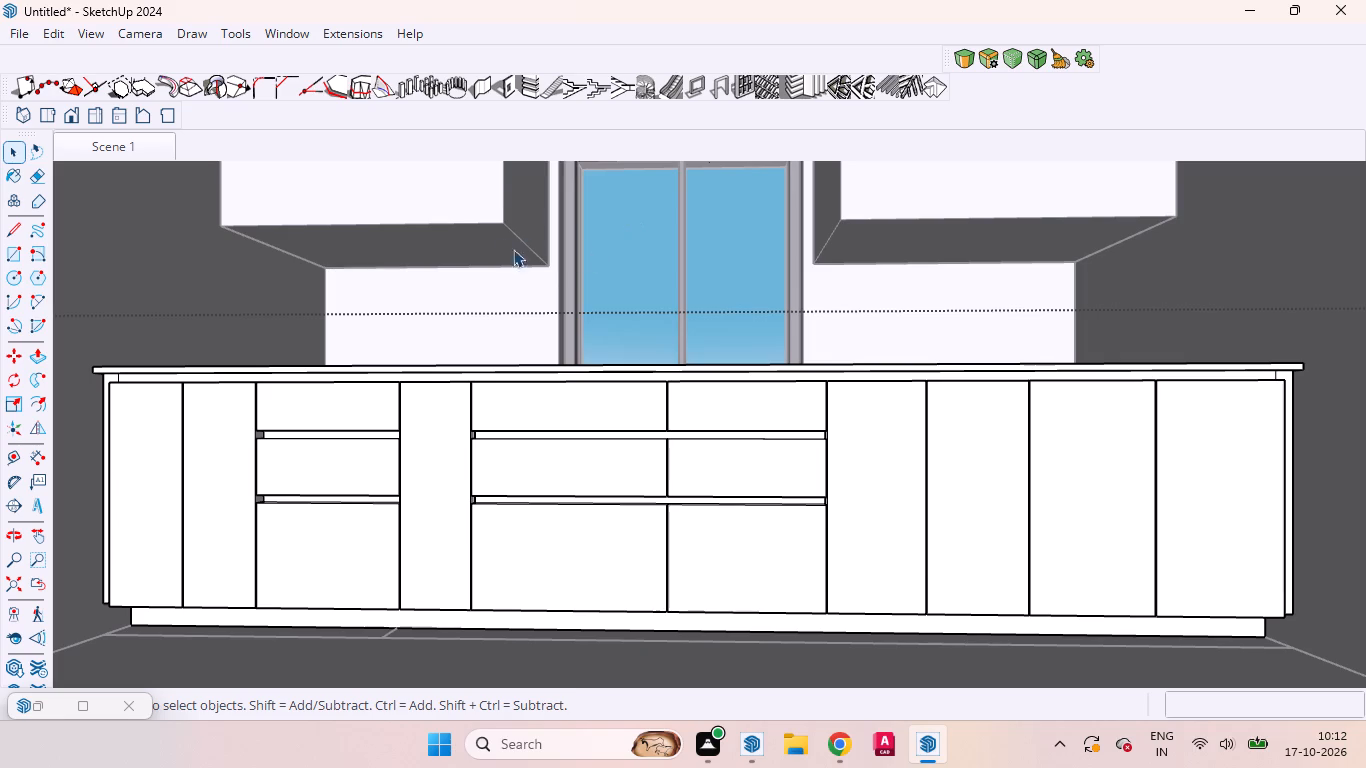
middle_click(915, 317)
scroll(915, 317, up, 1)
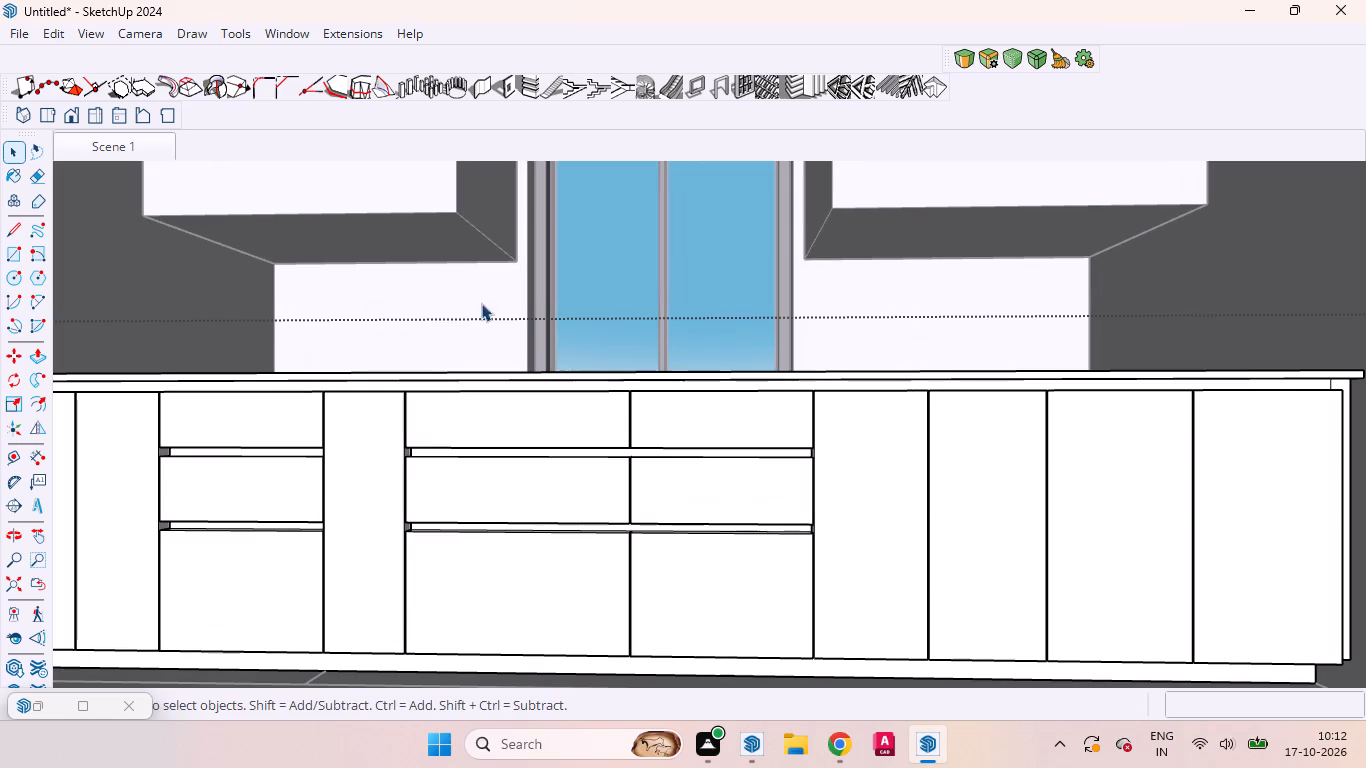
scroll(472, 301, down, 1)
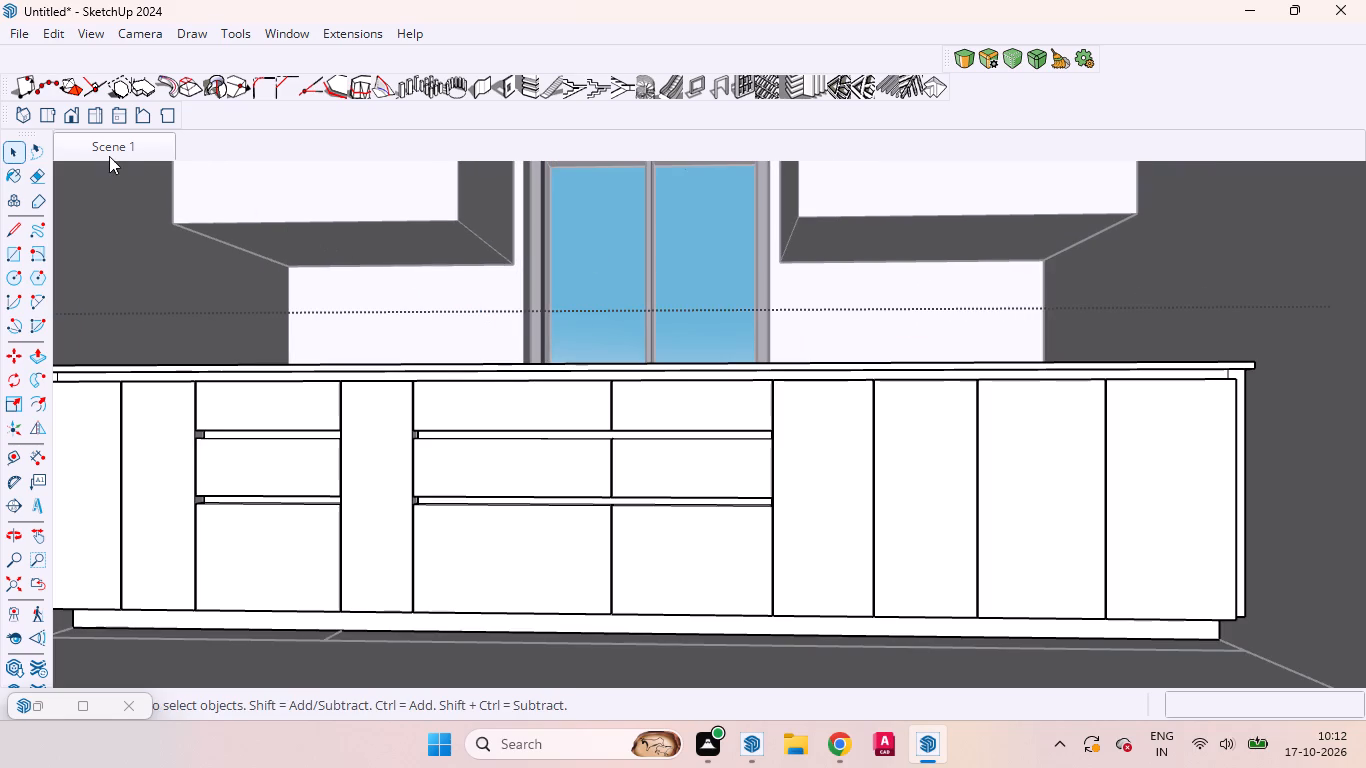
click(109, 152)
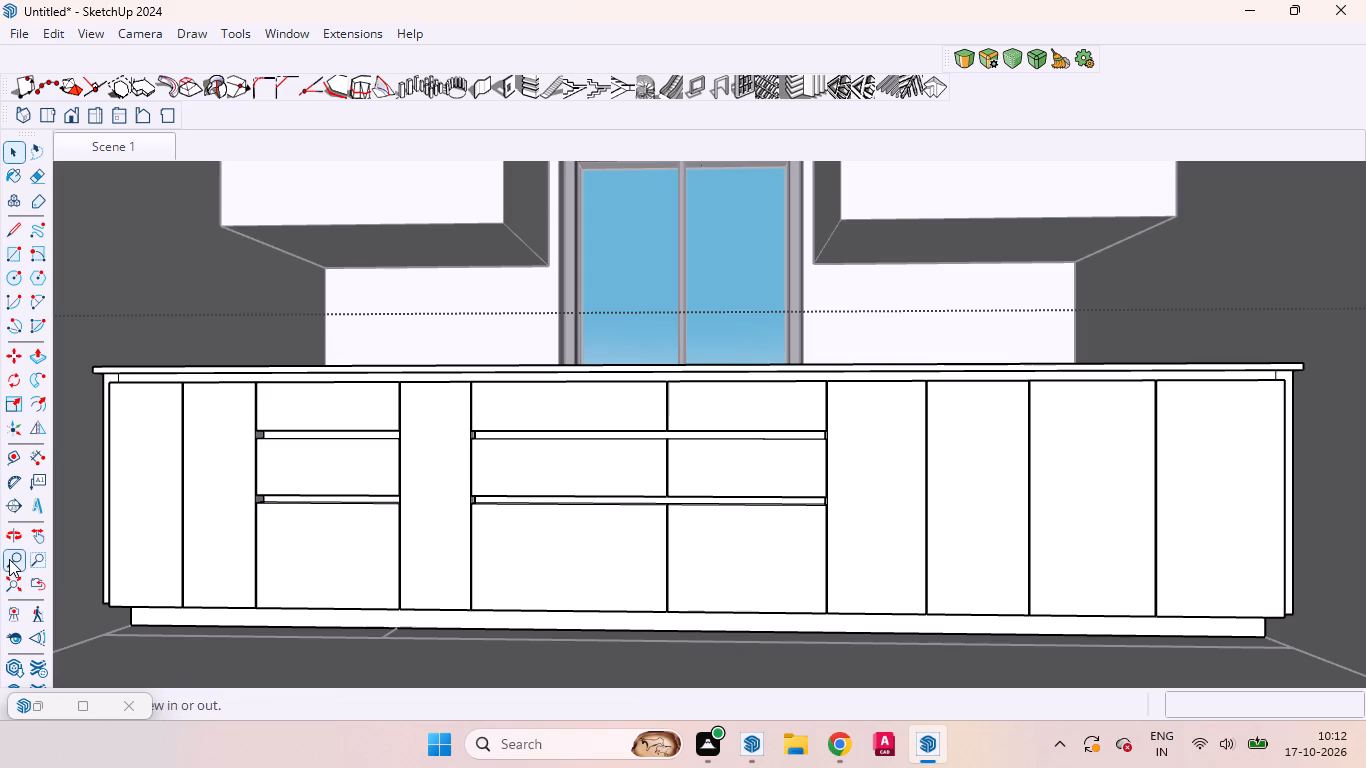
Set the camera's eye height to 5' above the floor, starting from the Scene 1 view.
click(16, 629)
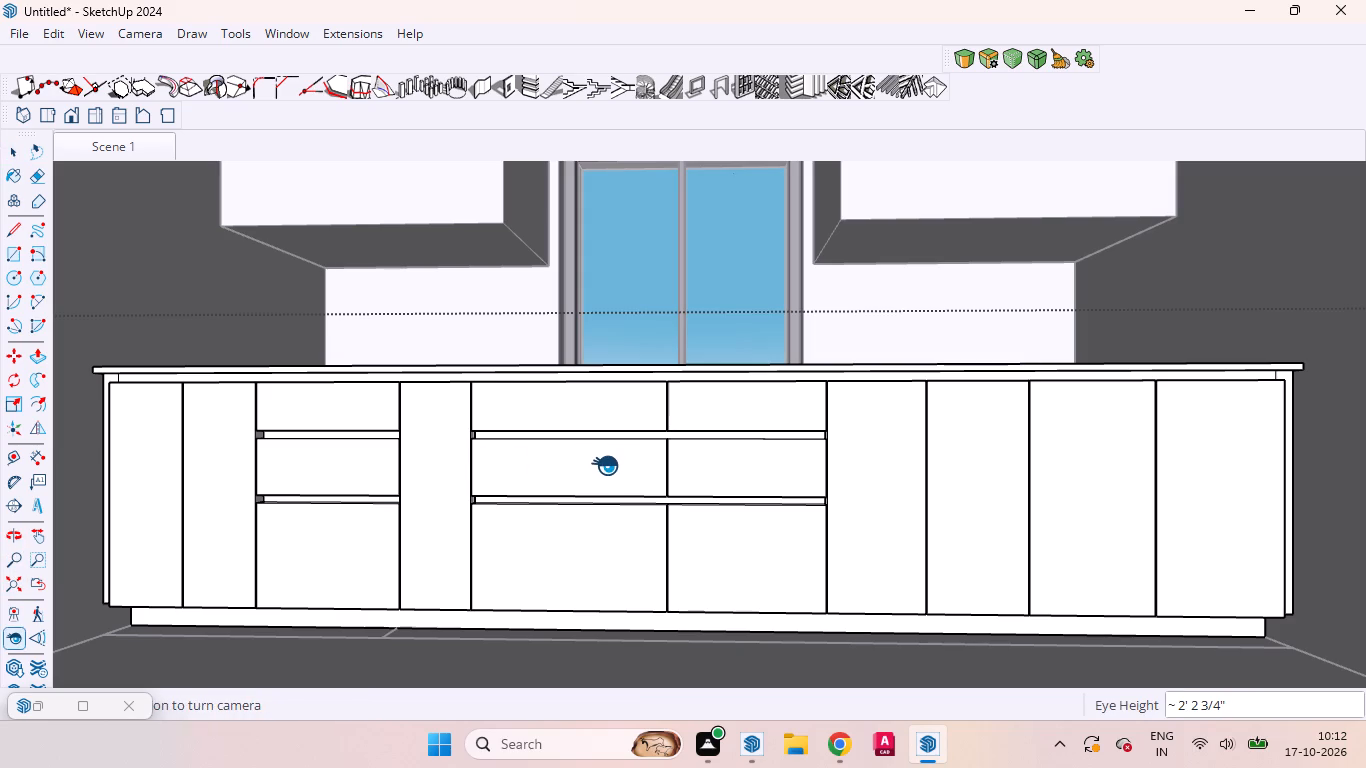
text(5')
key(Return)
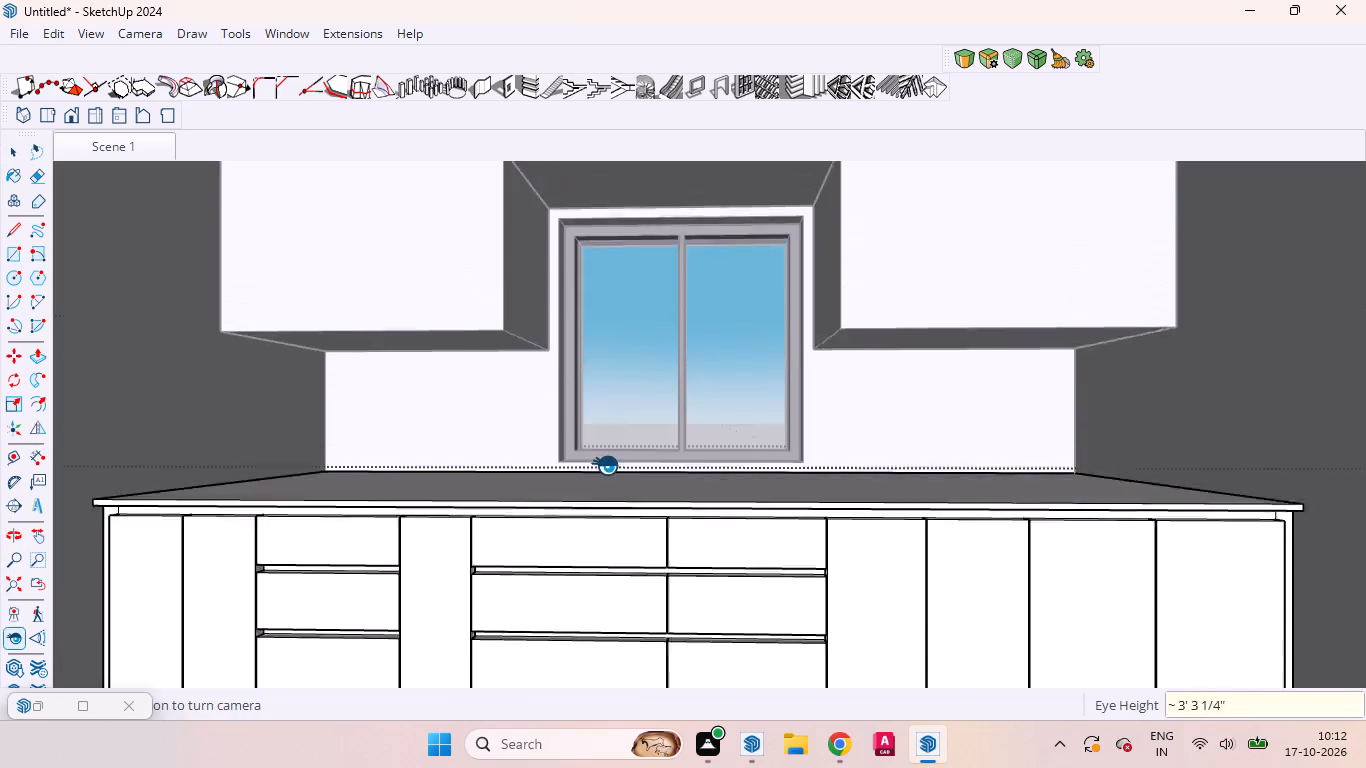
key(space)
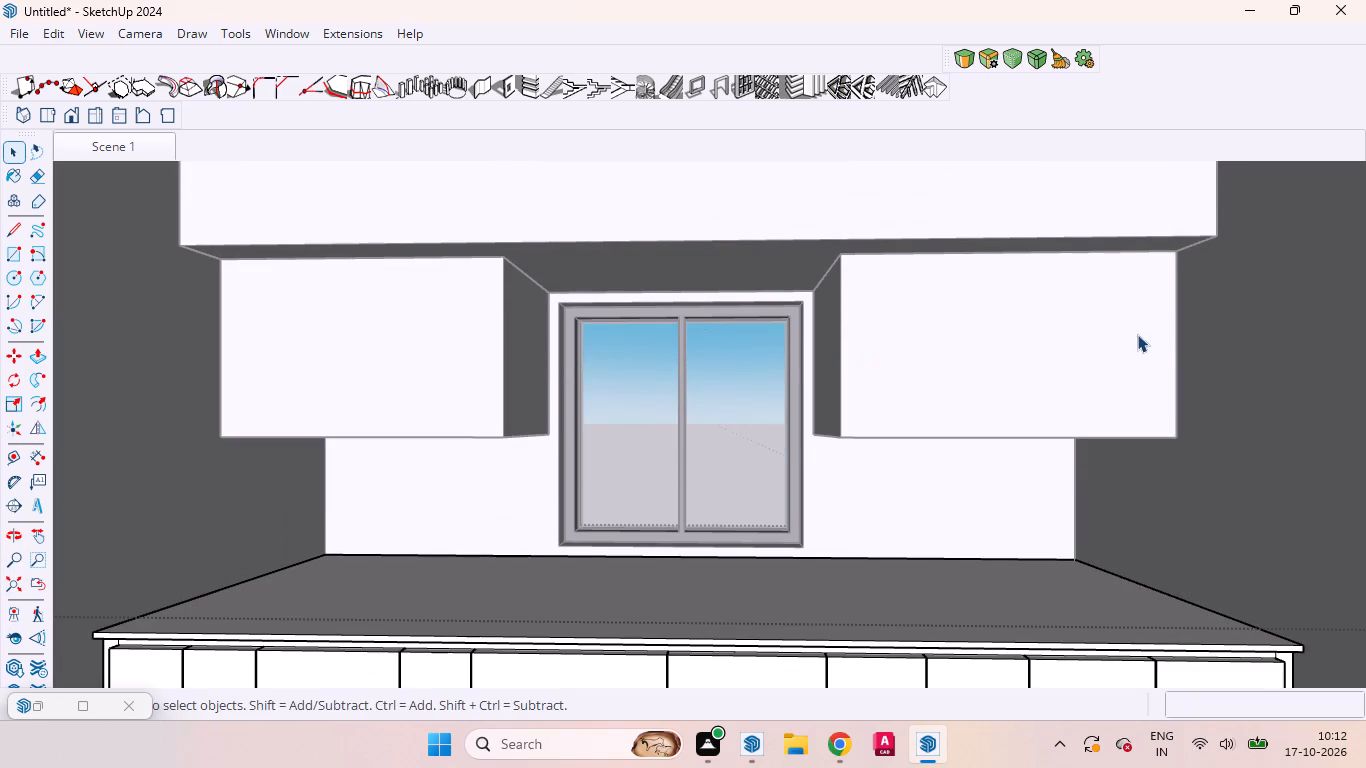
Open the wall cabinet group and copy the outer vertical front edge of the cabinet right of the window 2" inward.
click(1079, 356)
double_click(1143, 338)
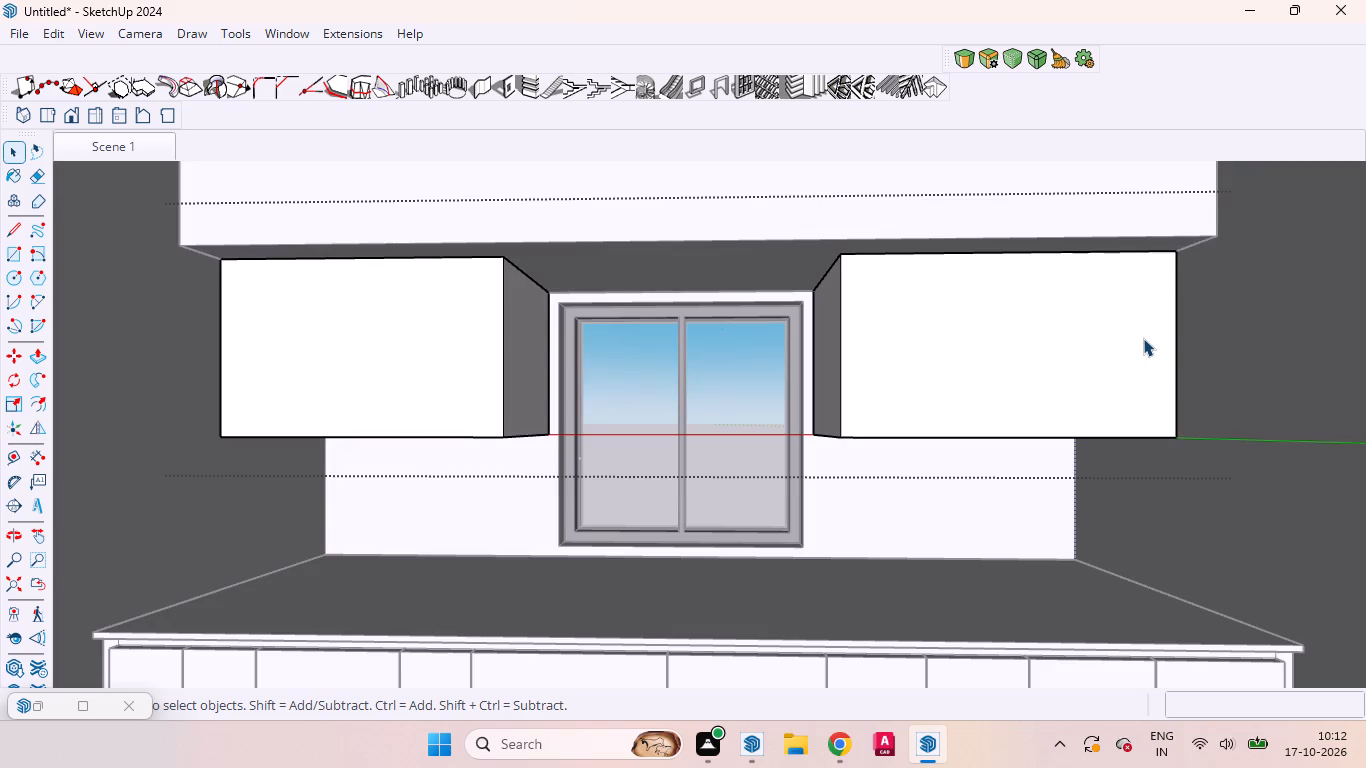
click(1143, 338)
click(1175, 349)
ctrl+click(1217, 212)
key(m)
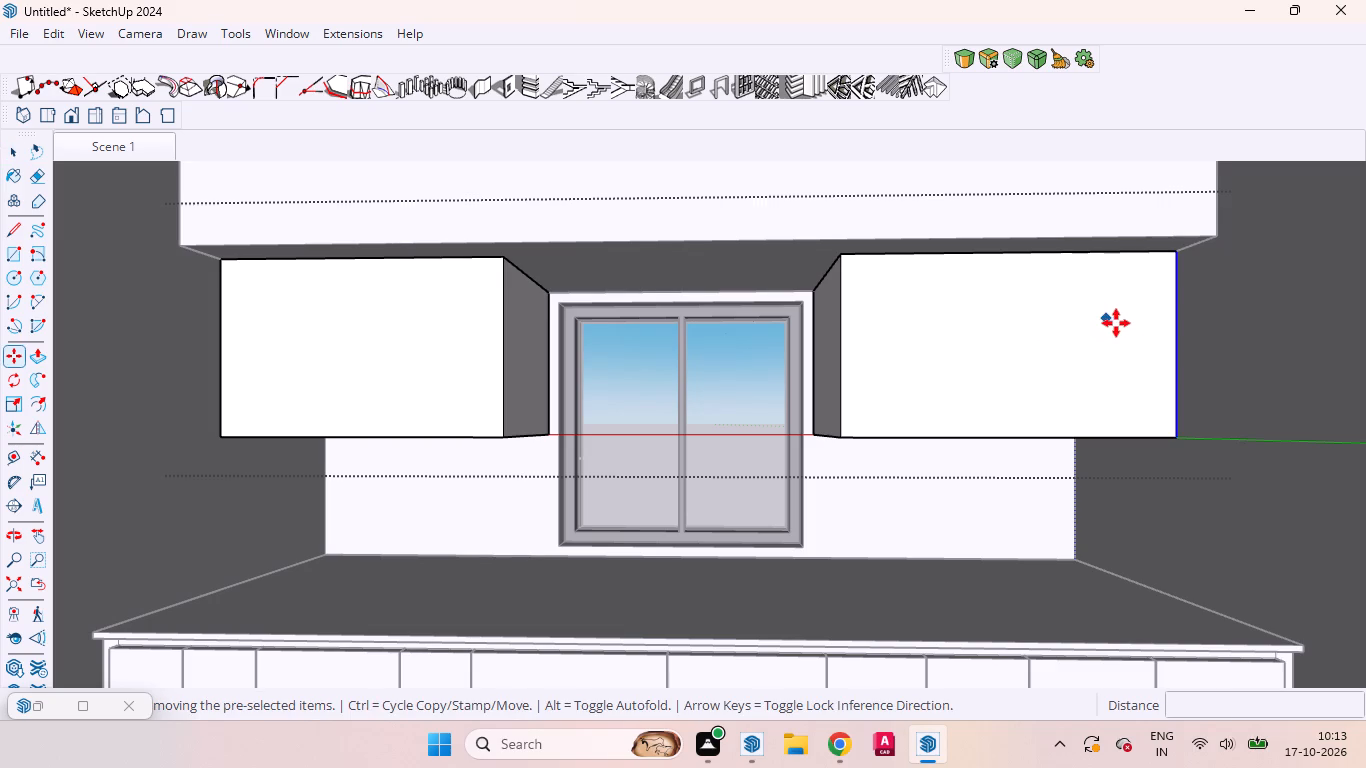
click(1117, 345)
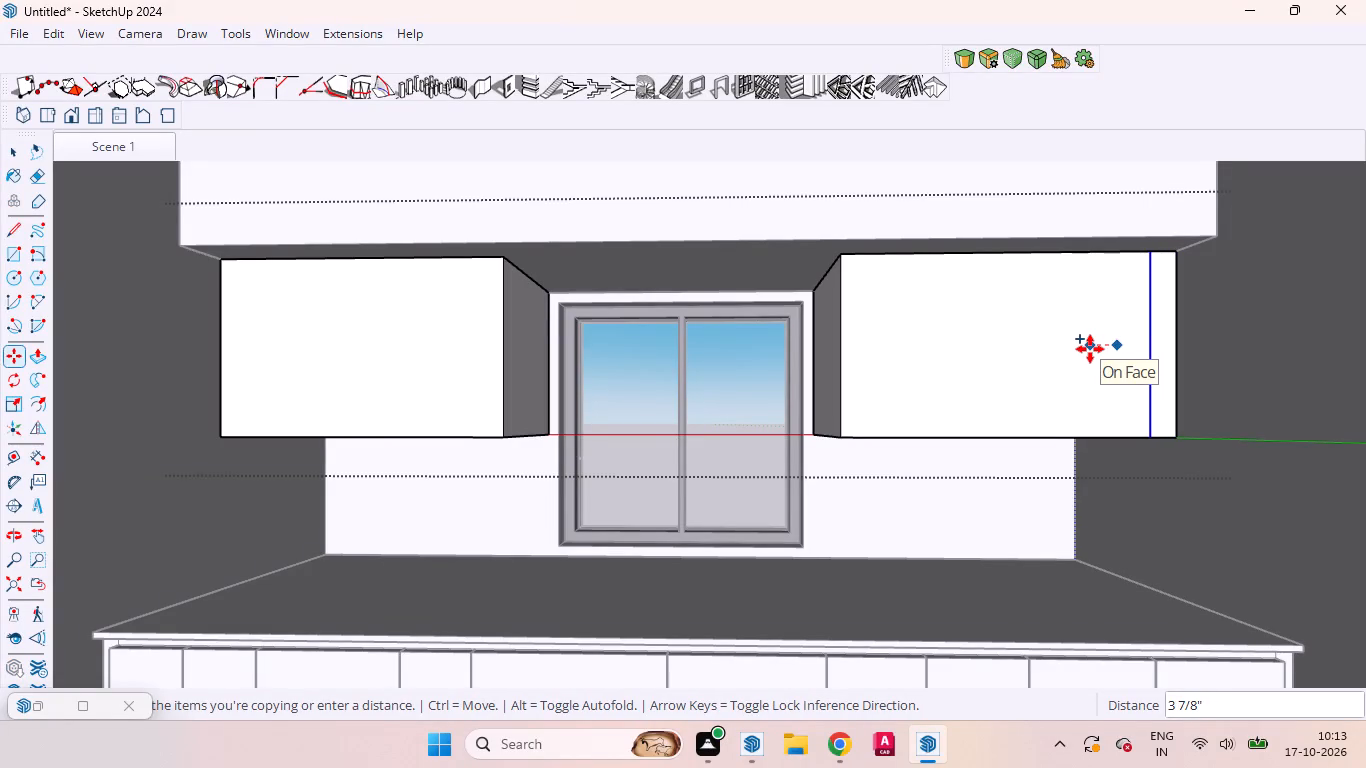
key(2)
key(Return)
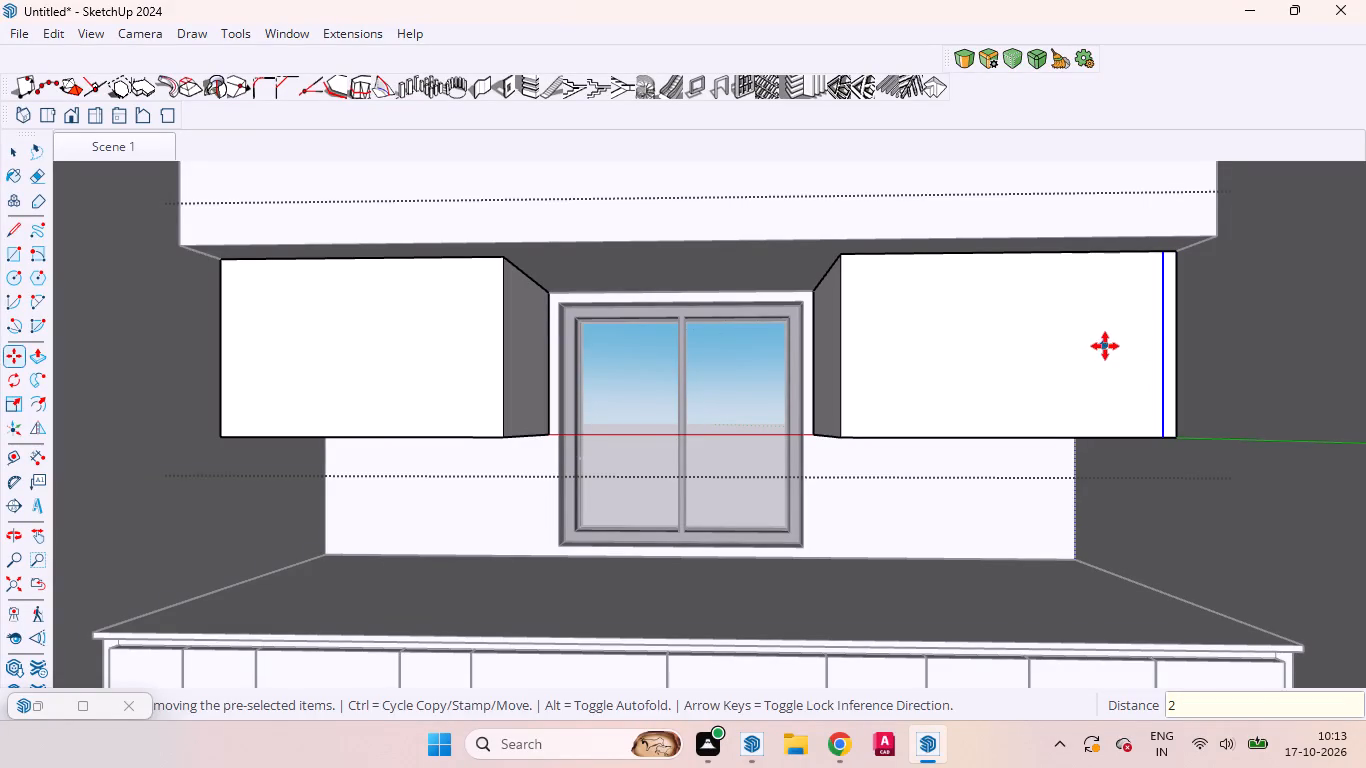
key(space)
click(1100, 340)
scroll(1042, 414, up, 1)
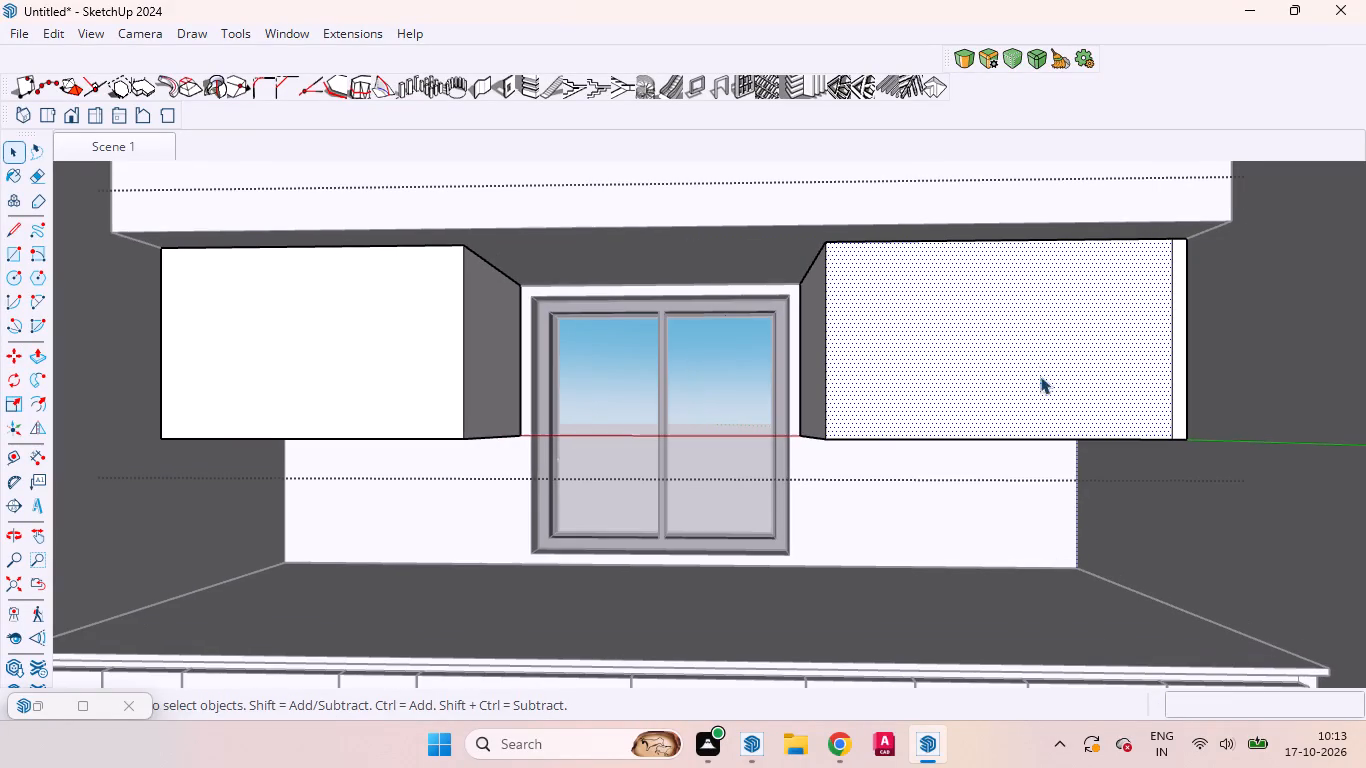
scroll(944, 372, down, 3)
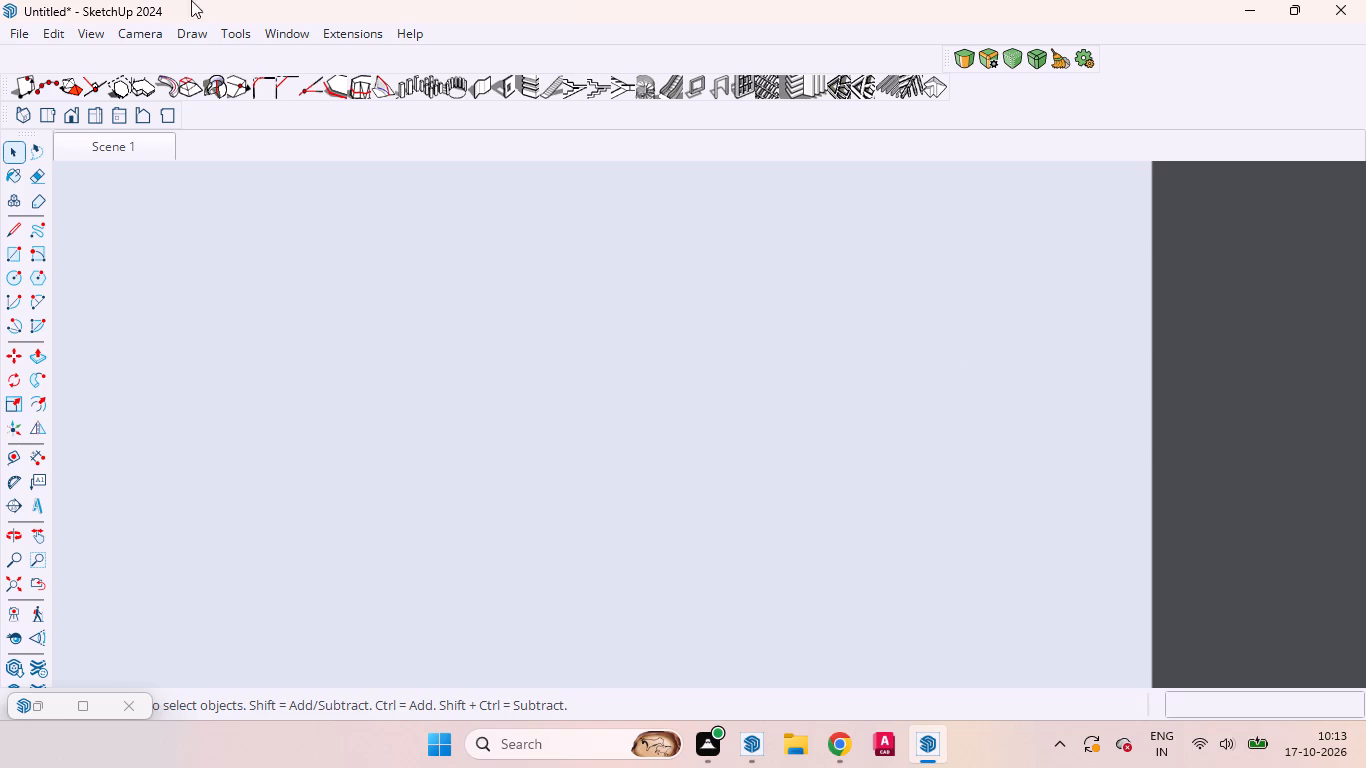
Starting from the Scene 1 view, set the eye height to 5'5" and add that view as a new scene.
click(139, 149)
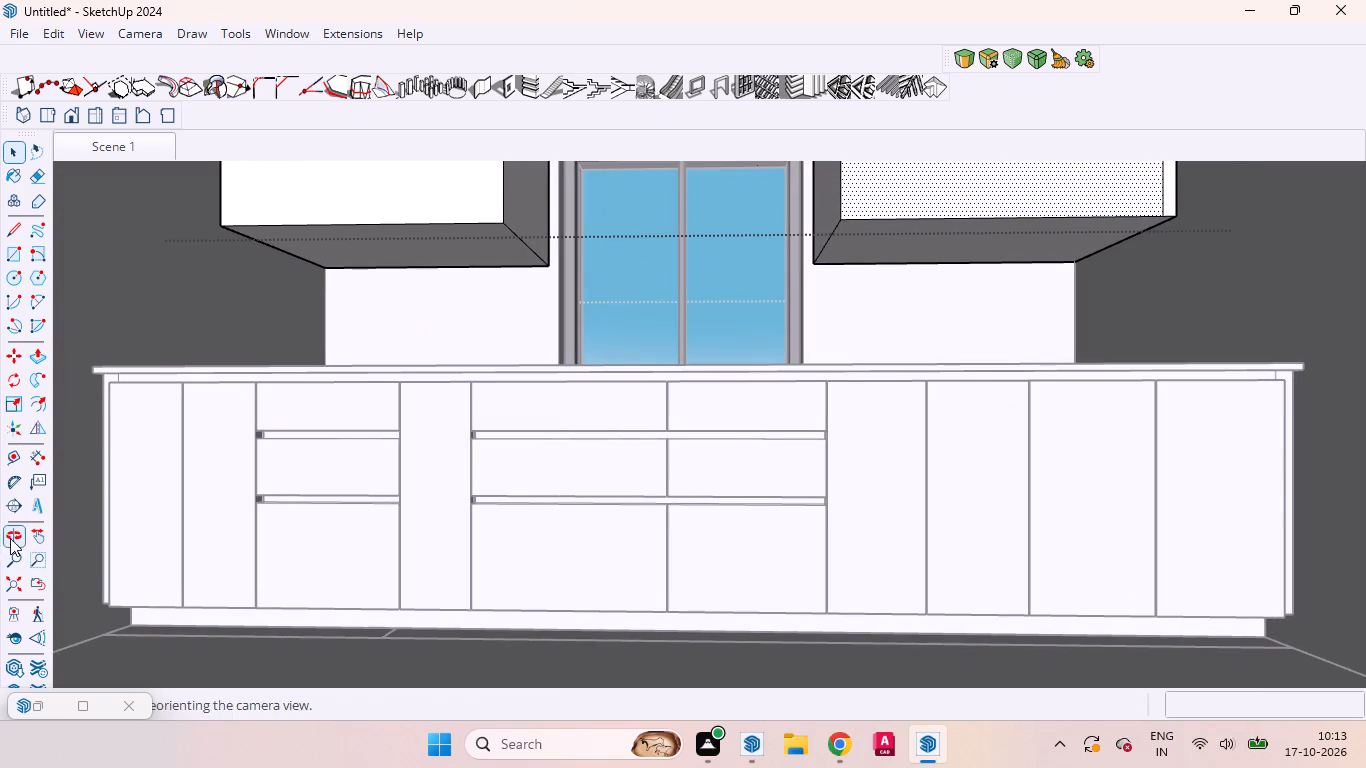
click(16, 632)
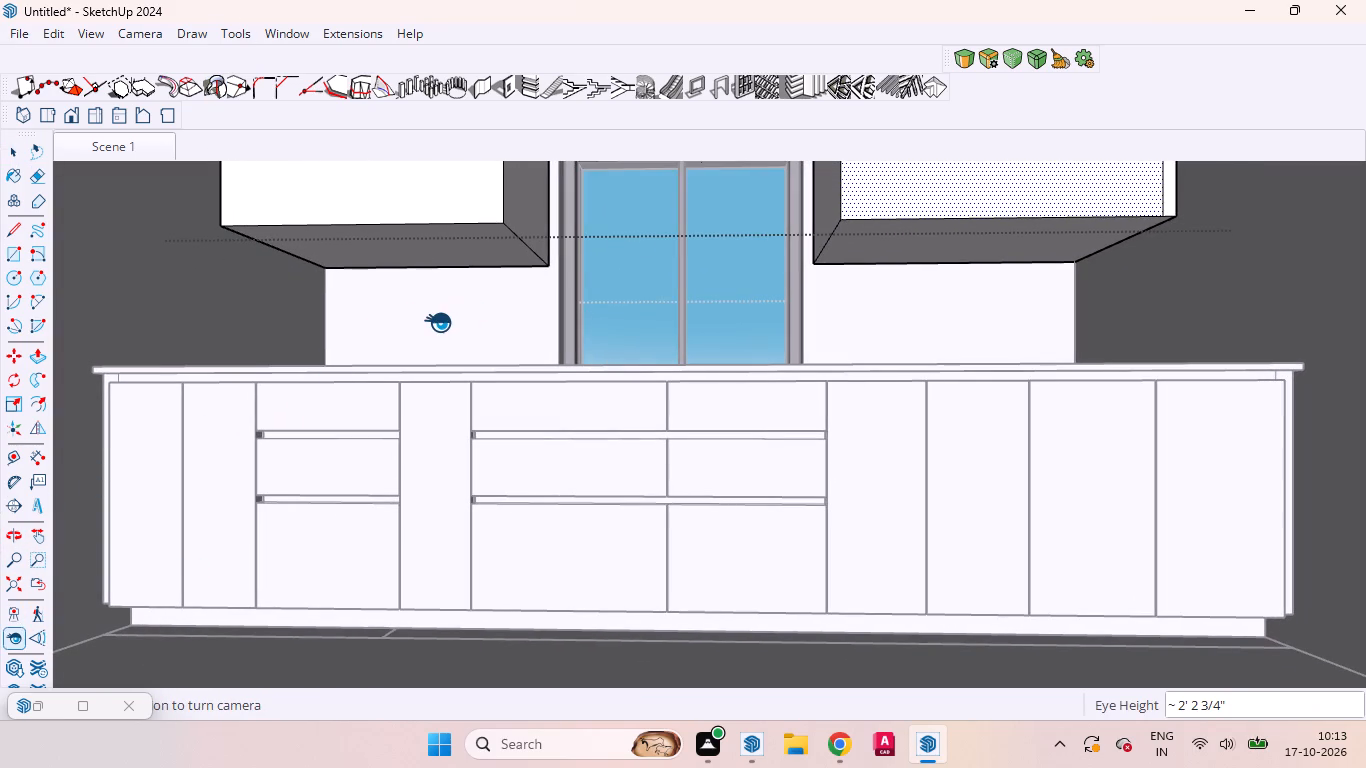
key(5)
text('5)
key(Return)
key(space)
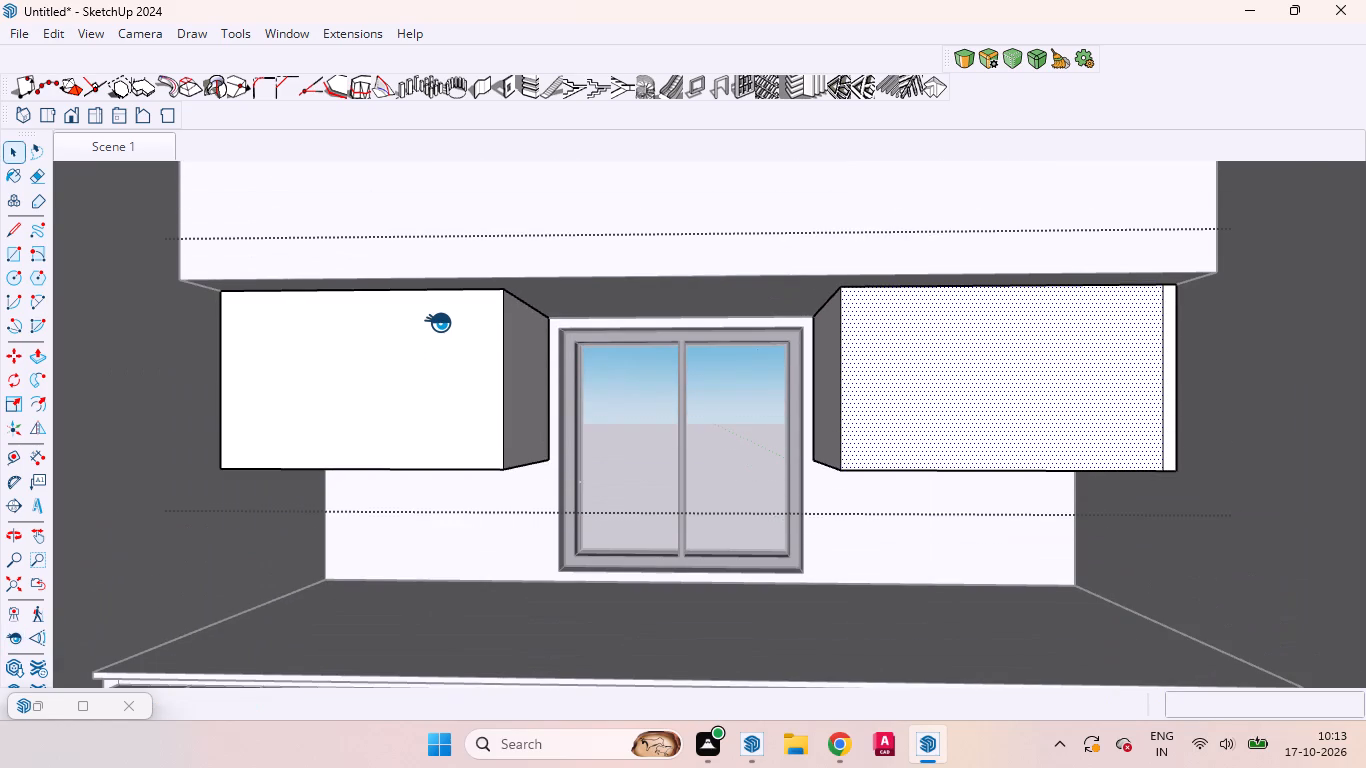
right_click(146, 138)
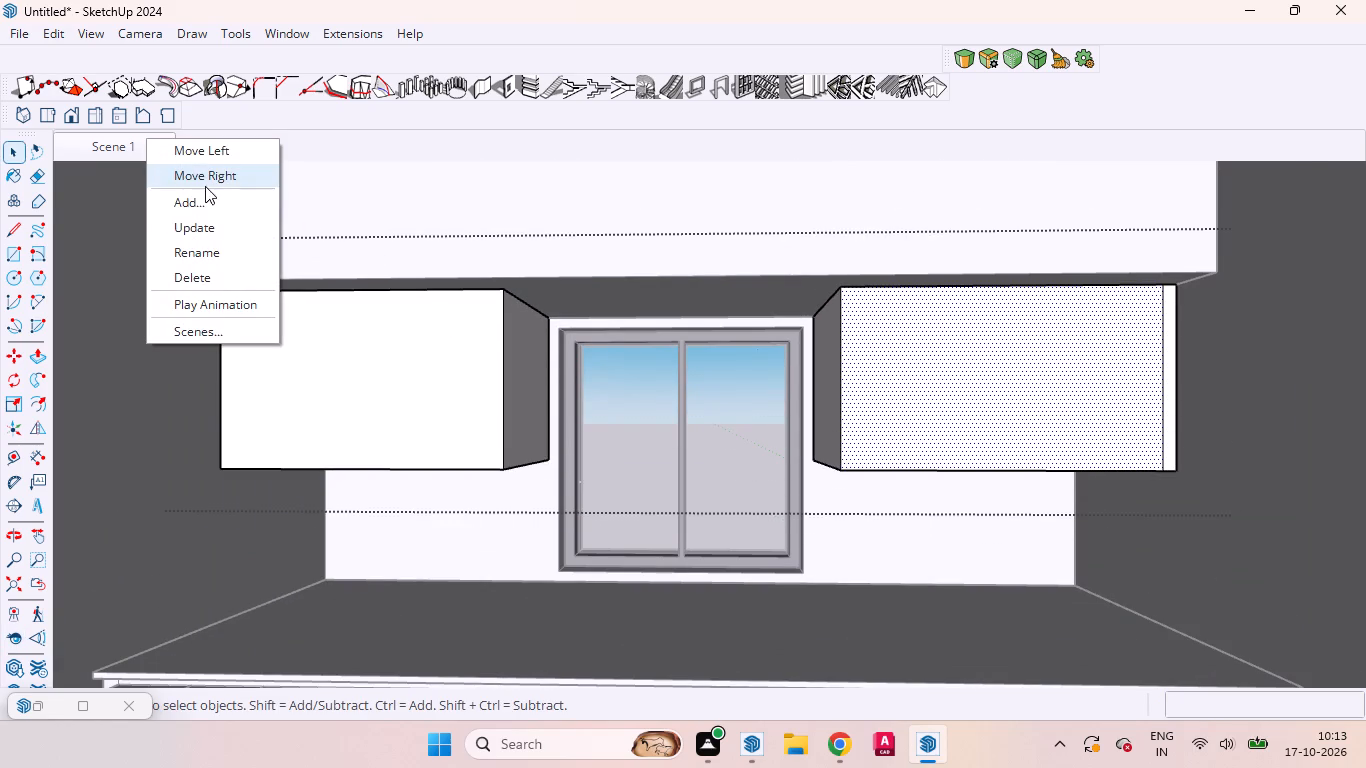
click(205, 208)
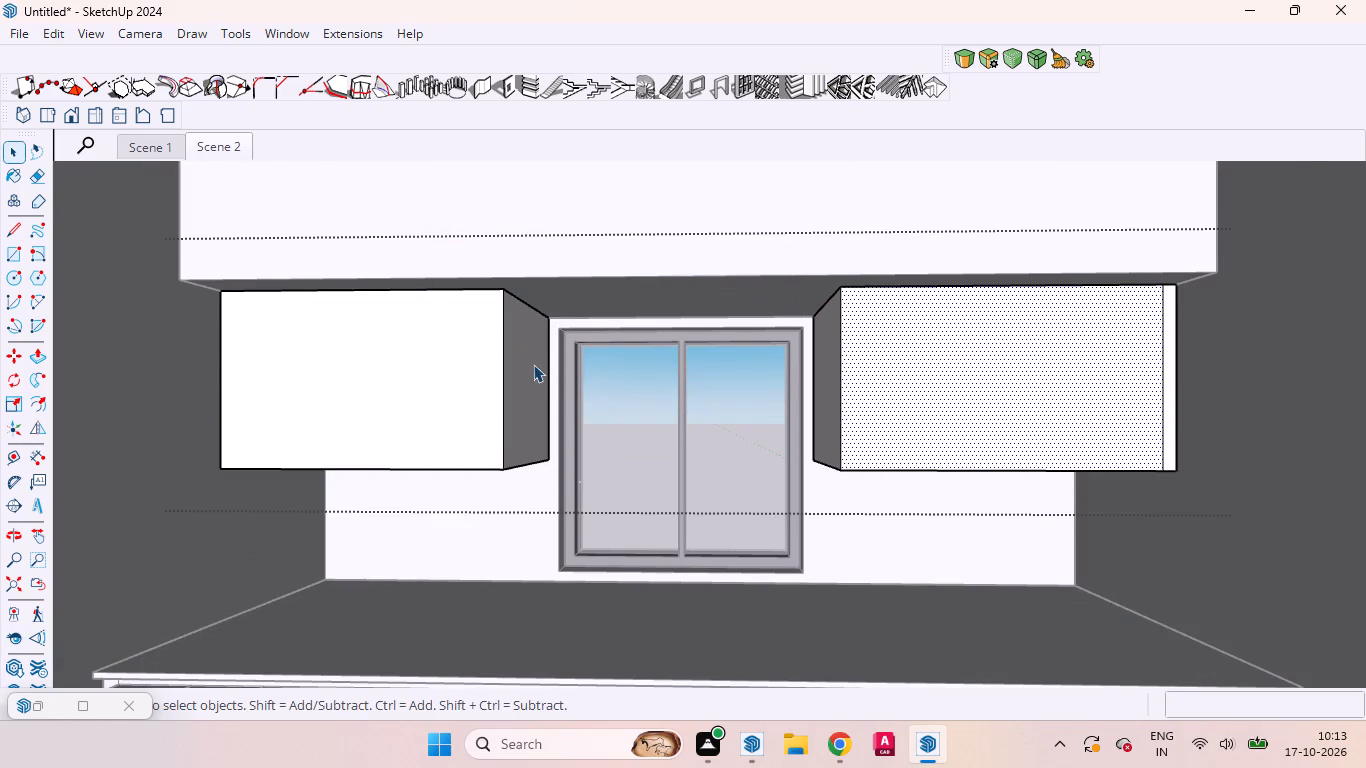
Return to Scene 1 and divide the bottom front edge of the wall cabinet right of the window into 3 segments.
click(148, 149)
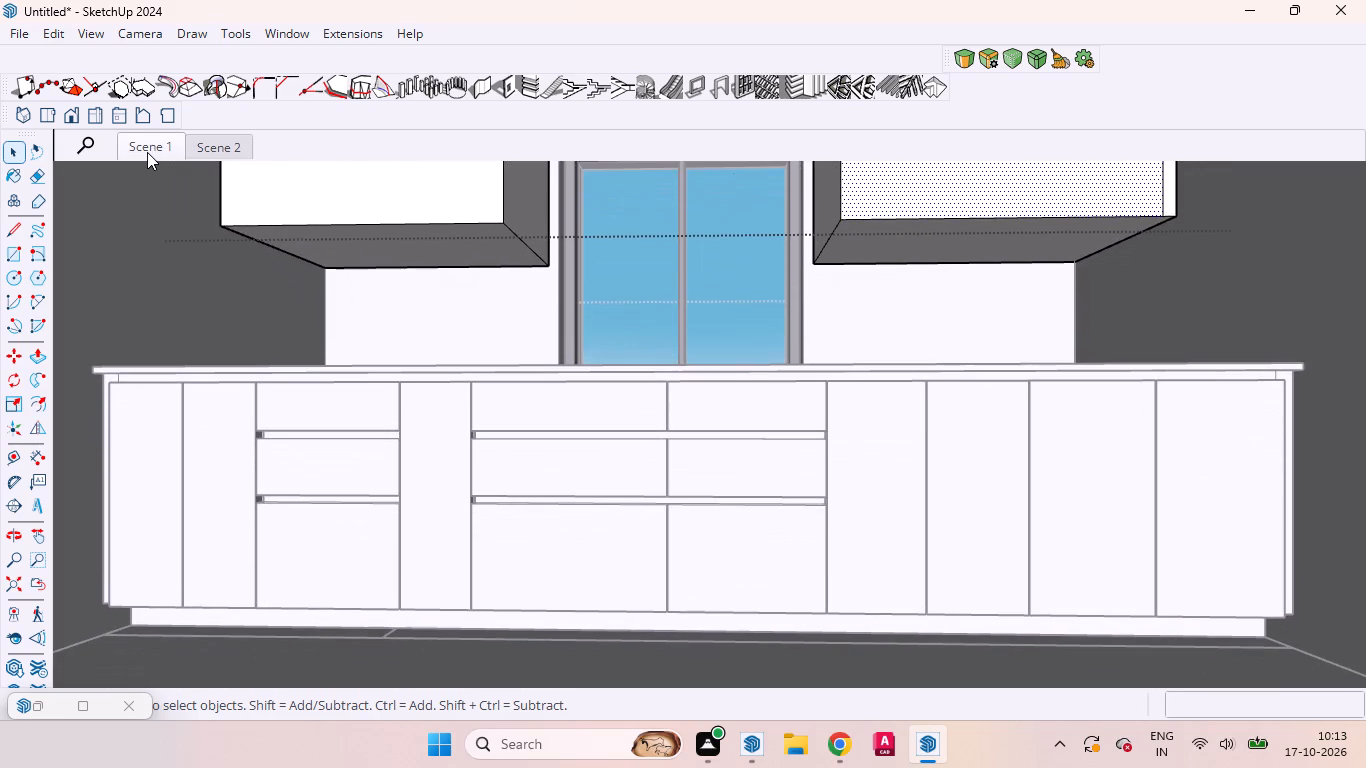
click(943, 221)
right_click(943, 221)
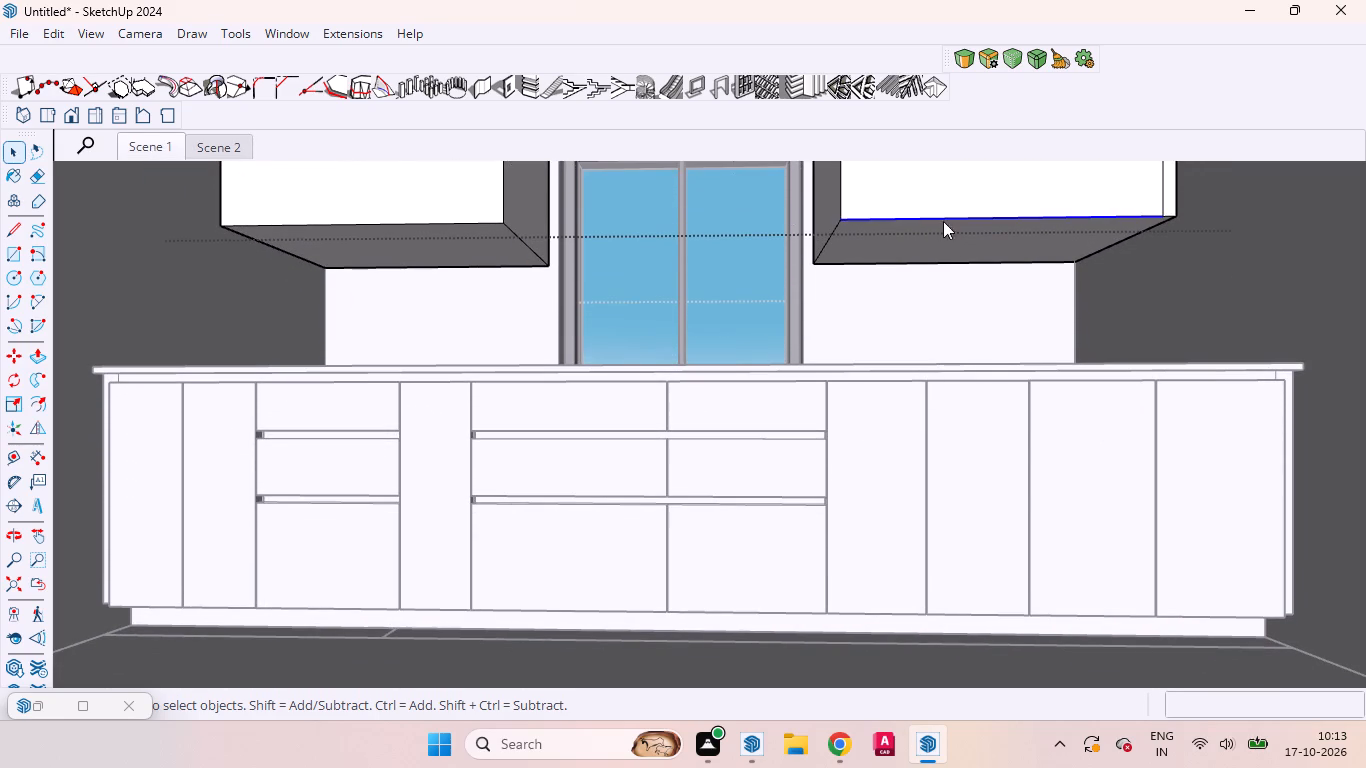
click(996, 368)
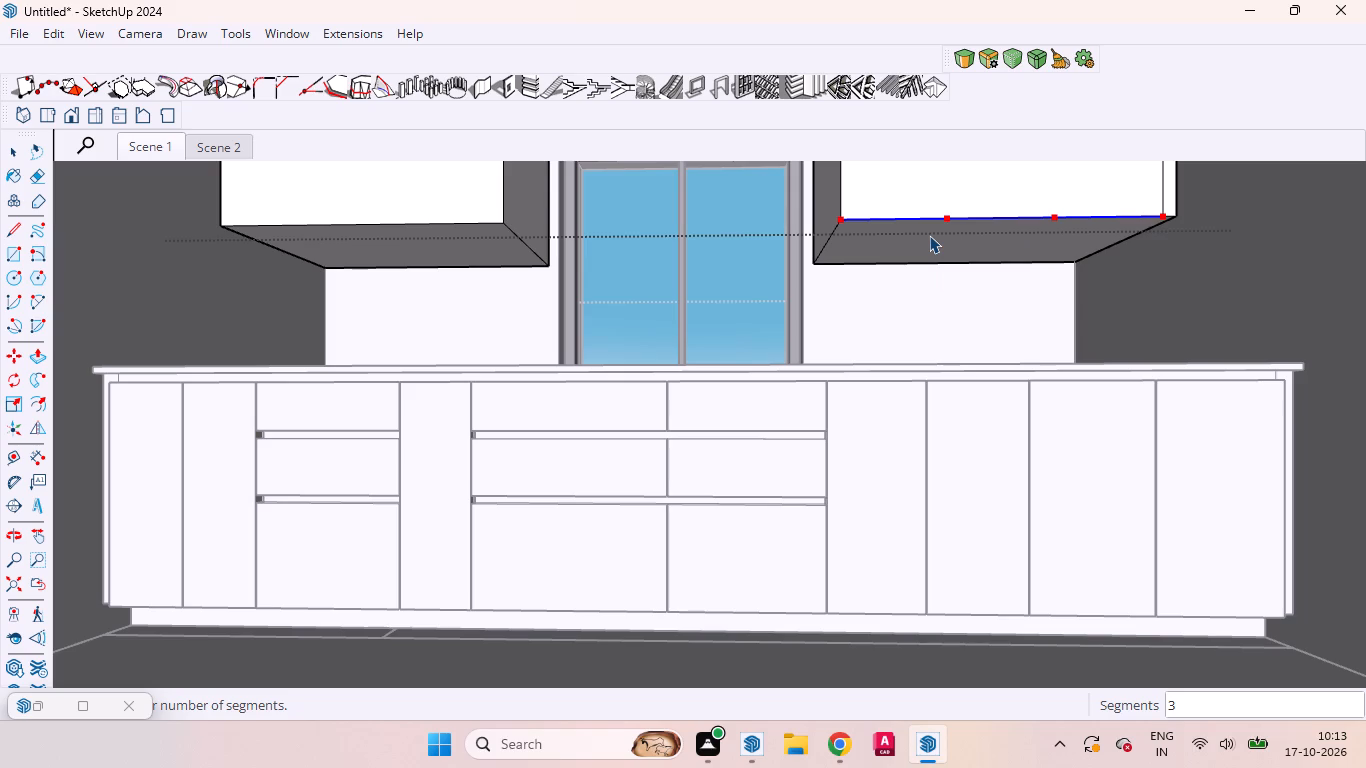
click(929, 235)
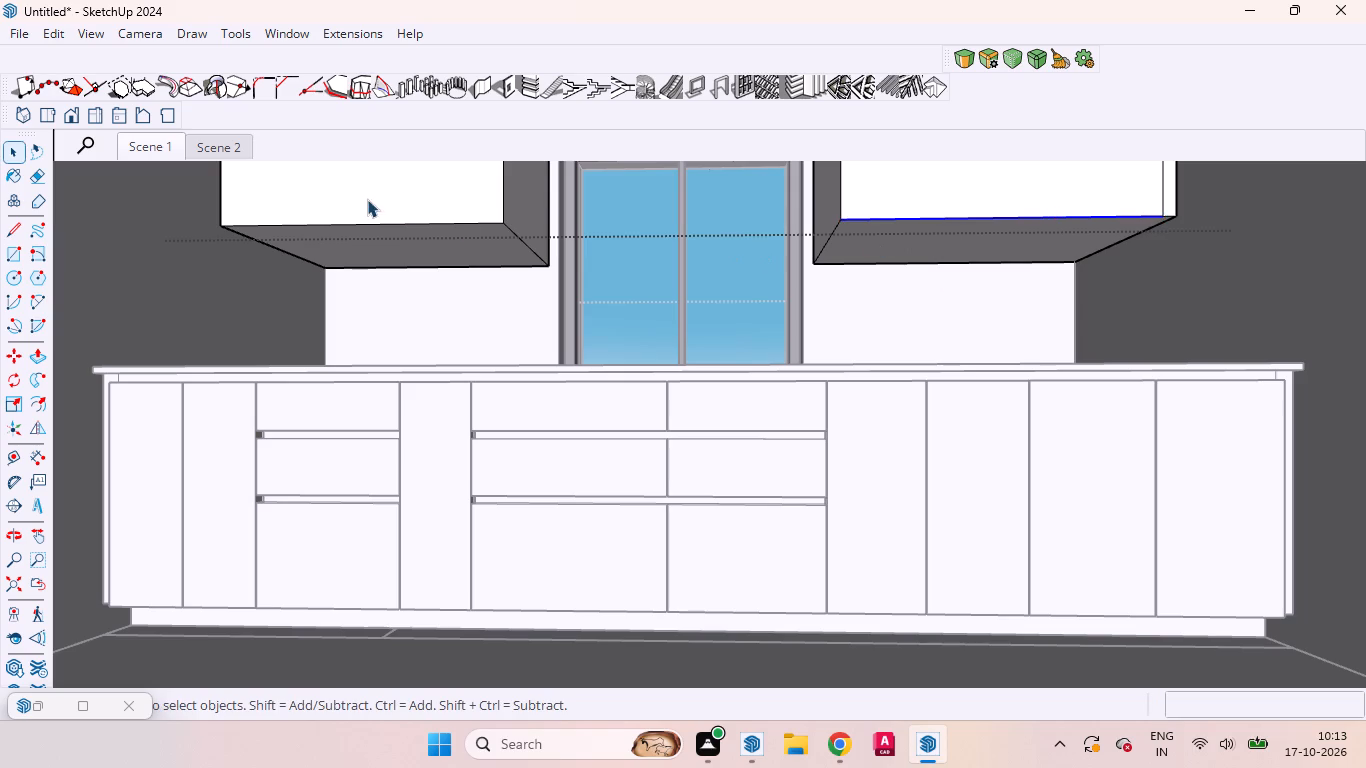
Copy the outer vertical front edge of the wall cabinet left of the window 2" inward.
click(220, 185)
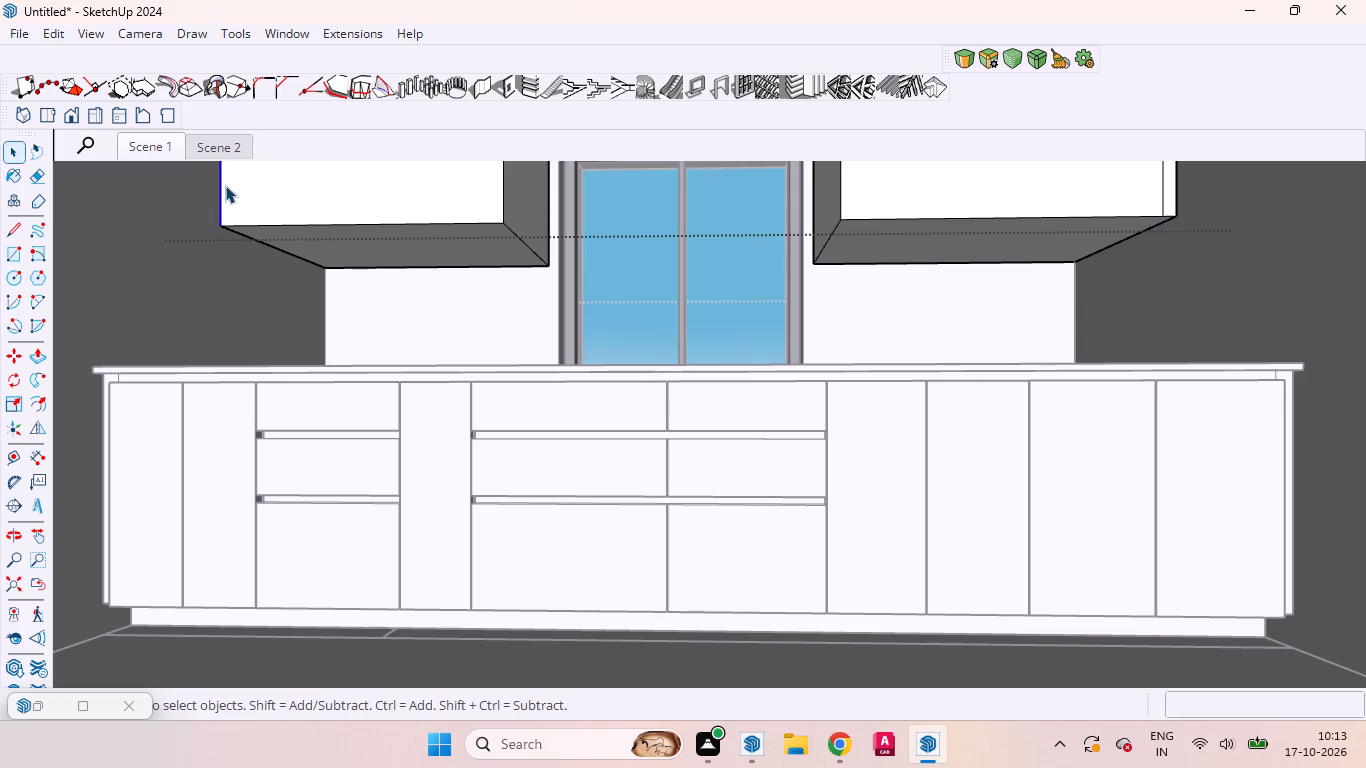
key(m)
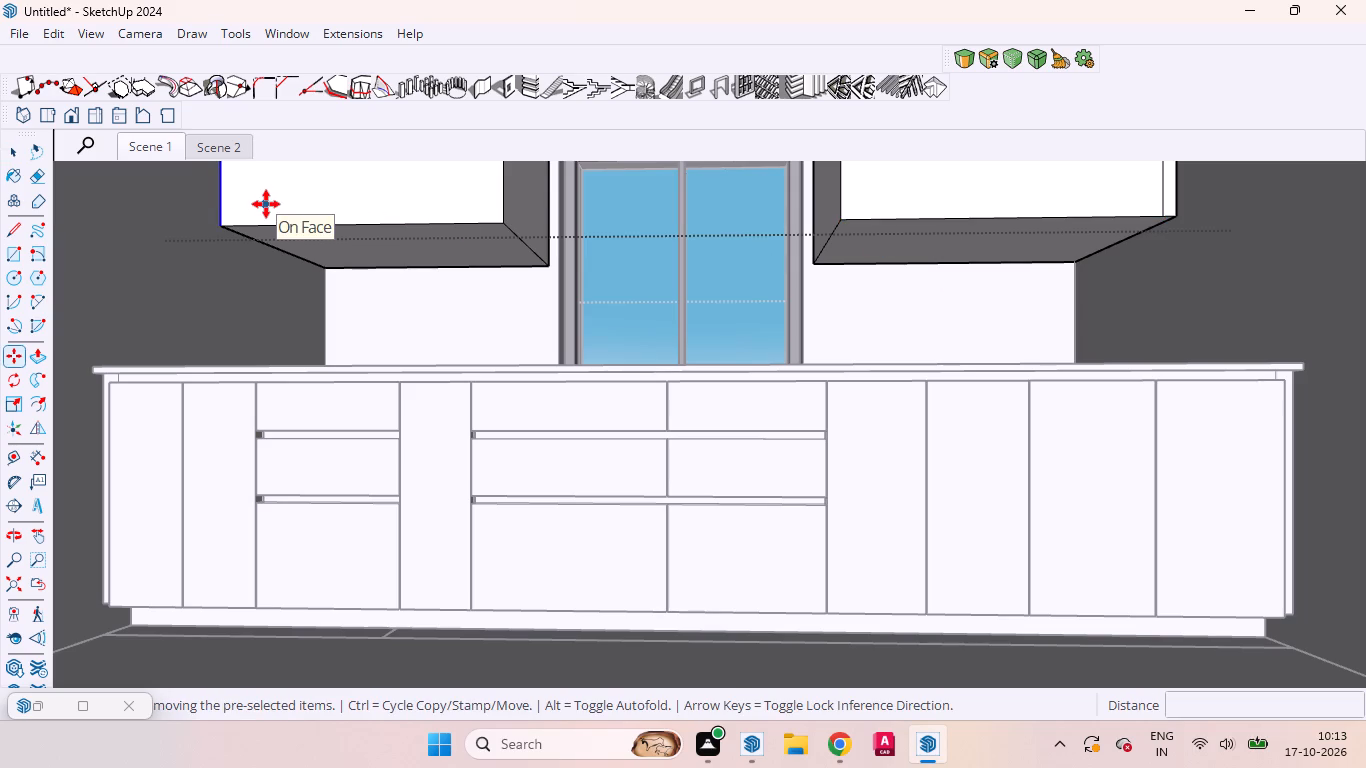
click(266, 204)
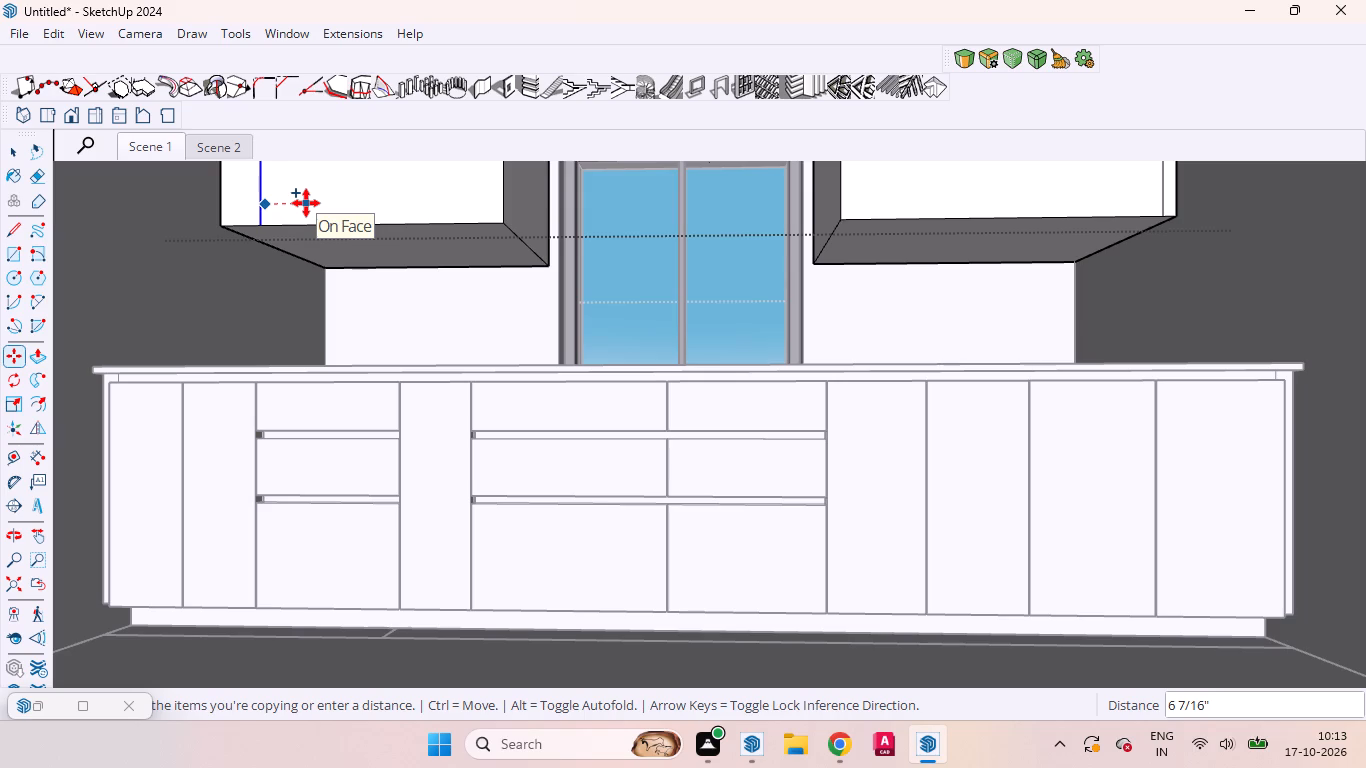
key(2)
key(Return)
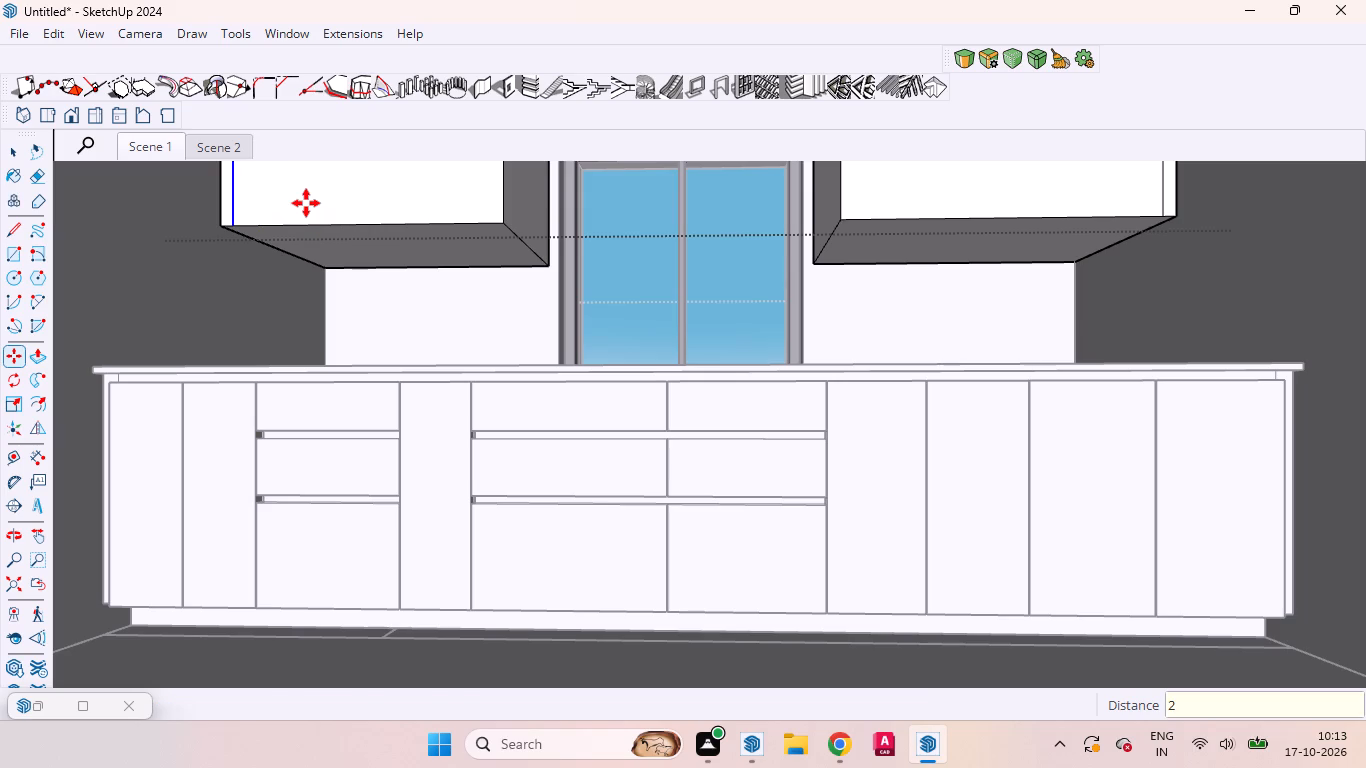
key(space)
Divide the bottom front edge of the wall cabinet left of the window into 3 segments.
click(324, 223)
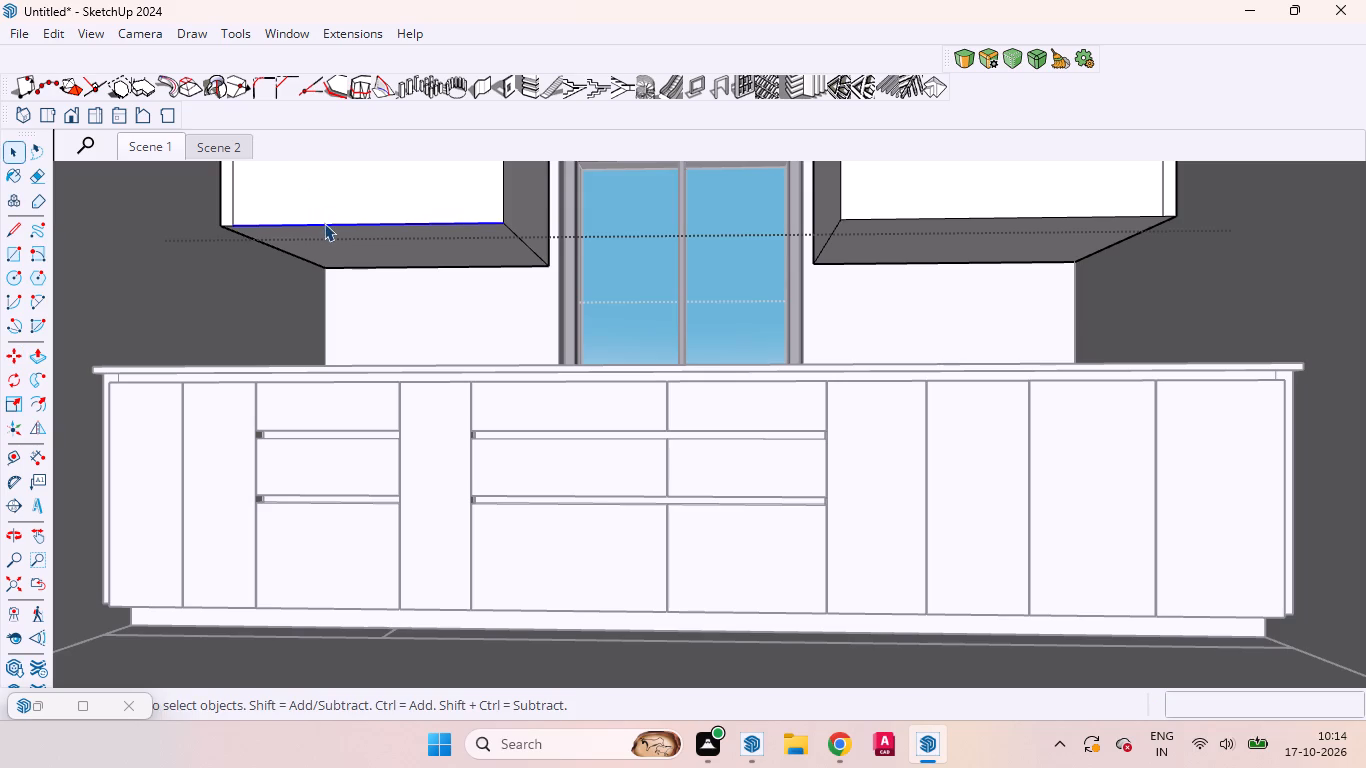
right_click(329, 222)
click(376, 359)
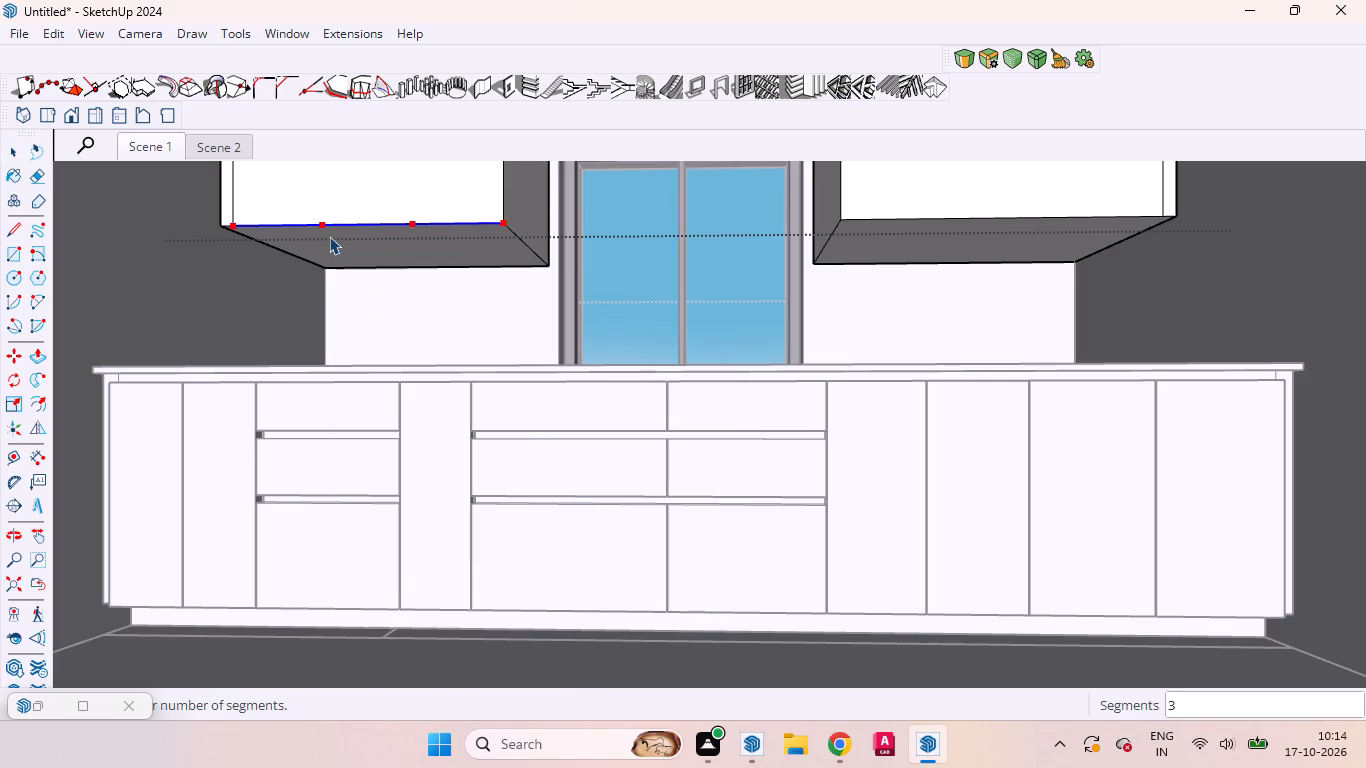
click(329, 236)
From the Scene 2 view, draw two 2'4" vertical door lines at the third points of the wall cabinet right of the window.
key(l)
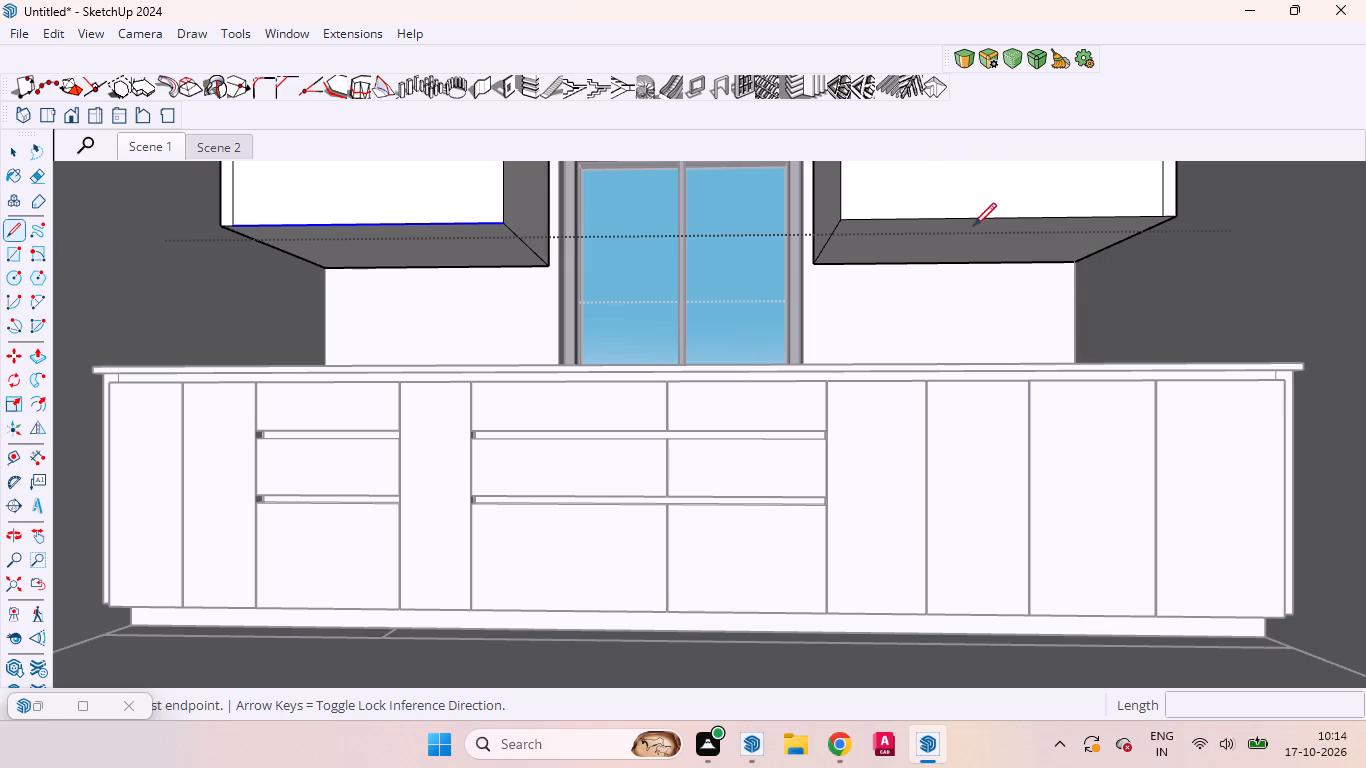
click(950, 213)
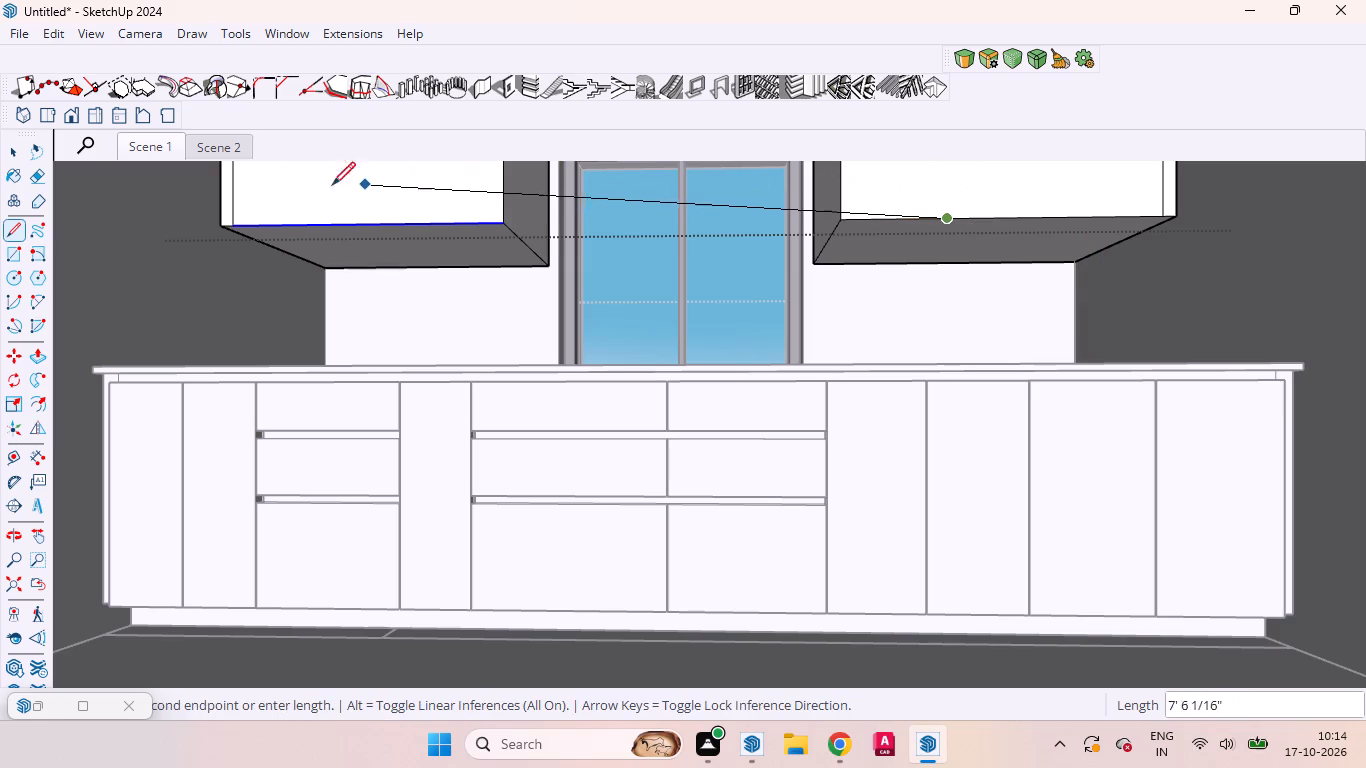
click(224, 138)
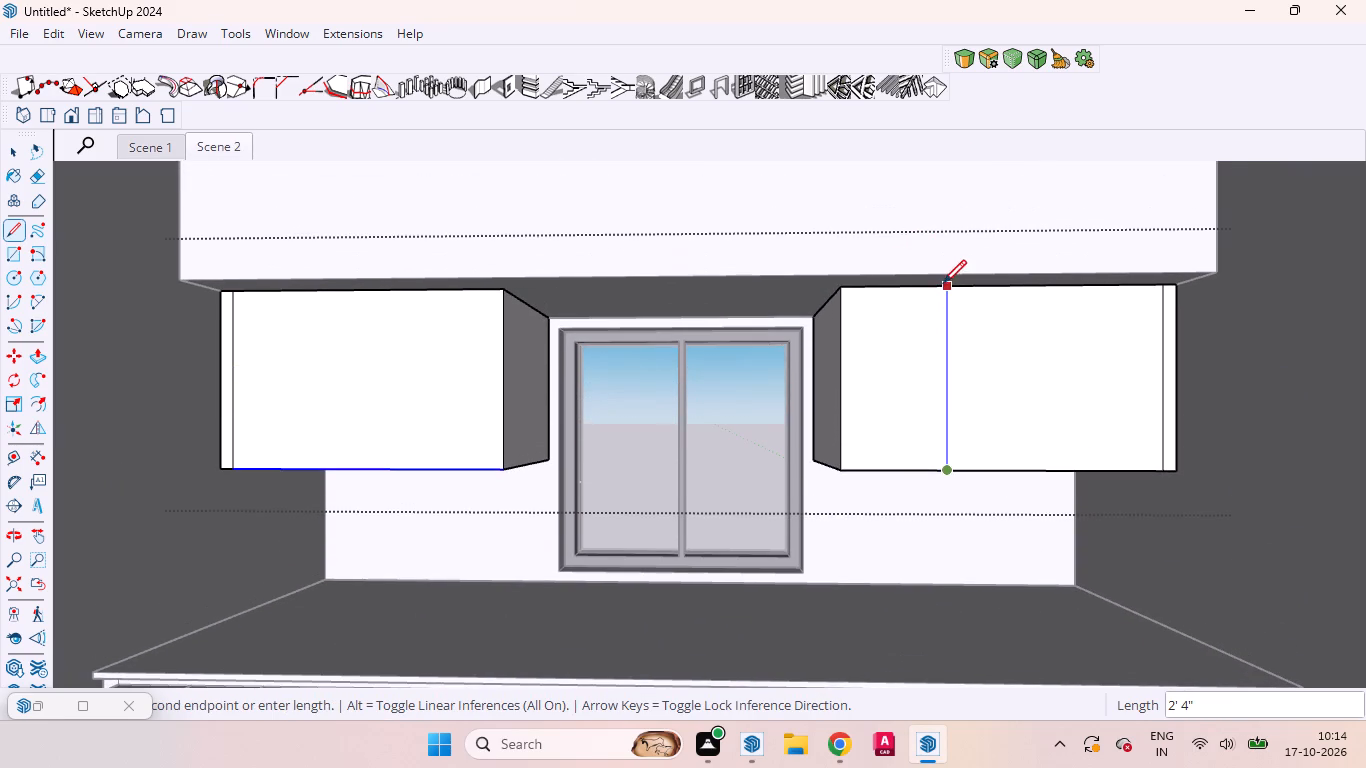
click(946, 291)
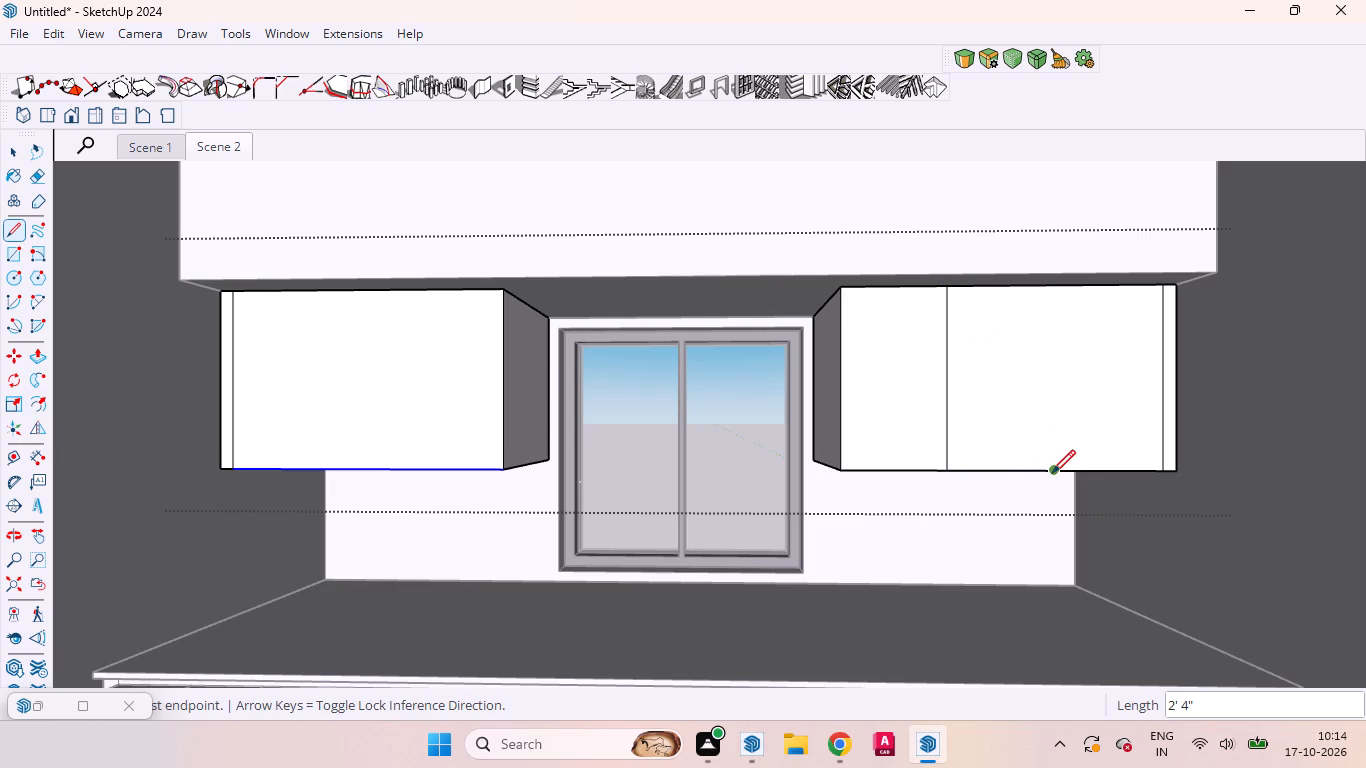
click(1053, 473)
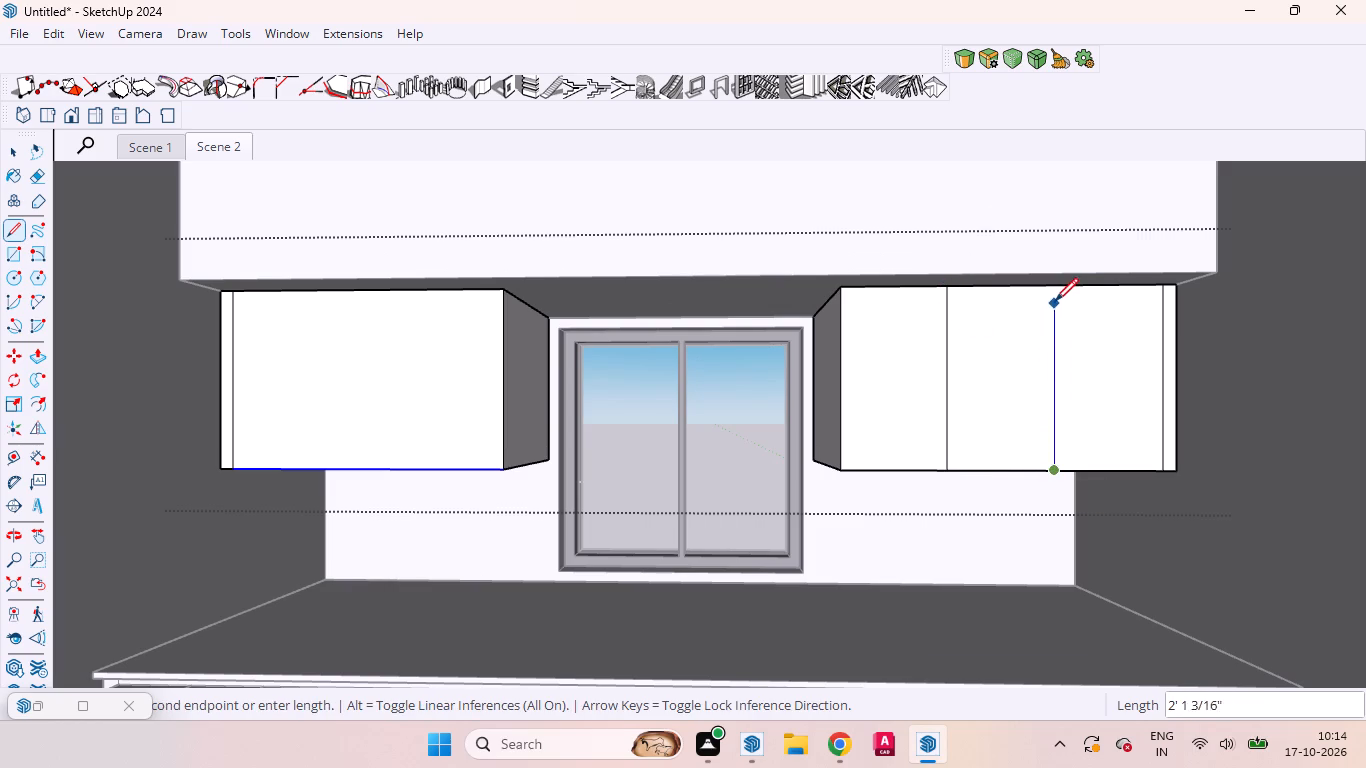
click(1055, 293)
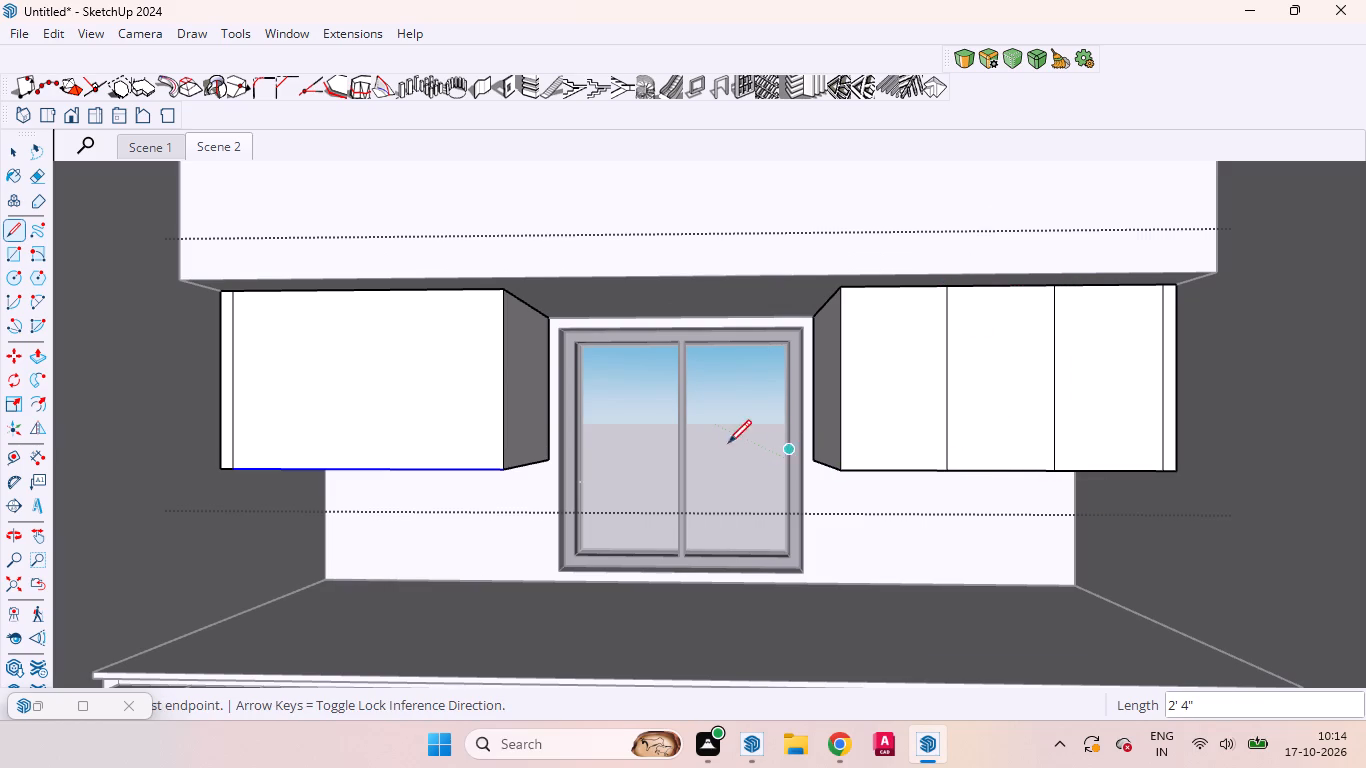
Draw two 2'4" vertical lines at the third points of the cabinet front left of the window and check the resulting door faces.
drag(413, 470, 407, 454)
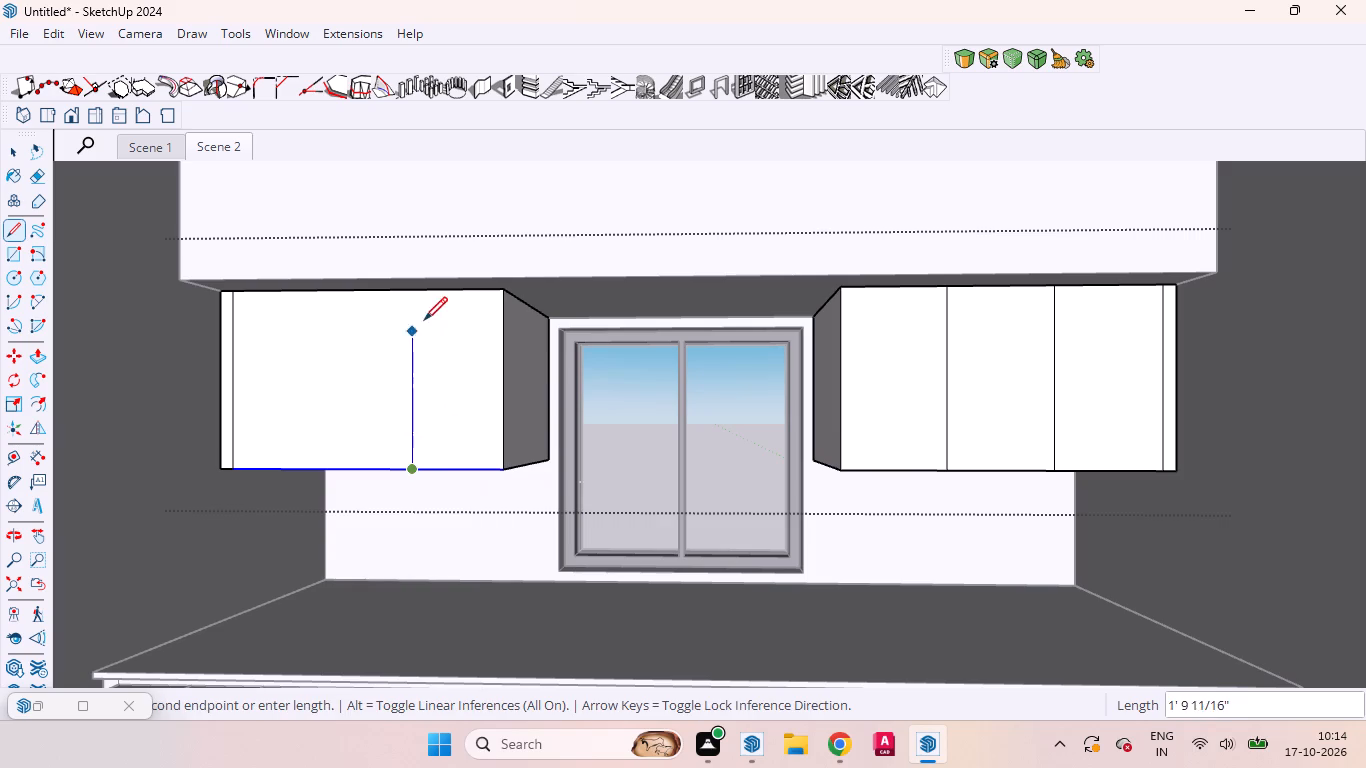
click(421, 295)
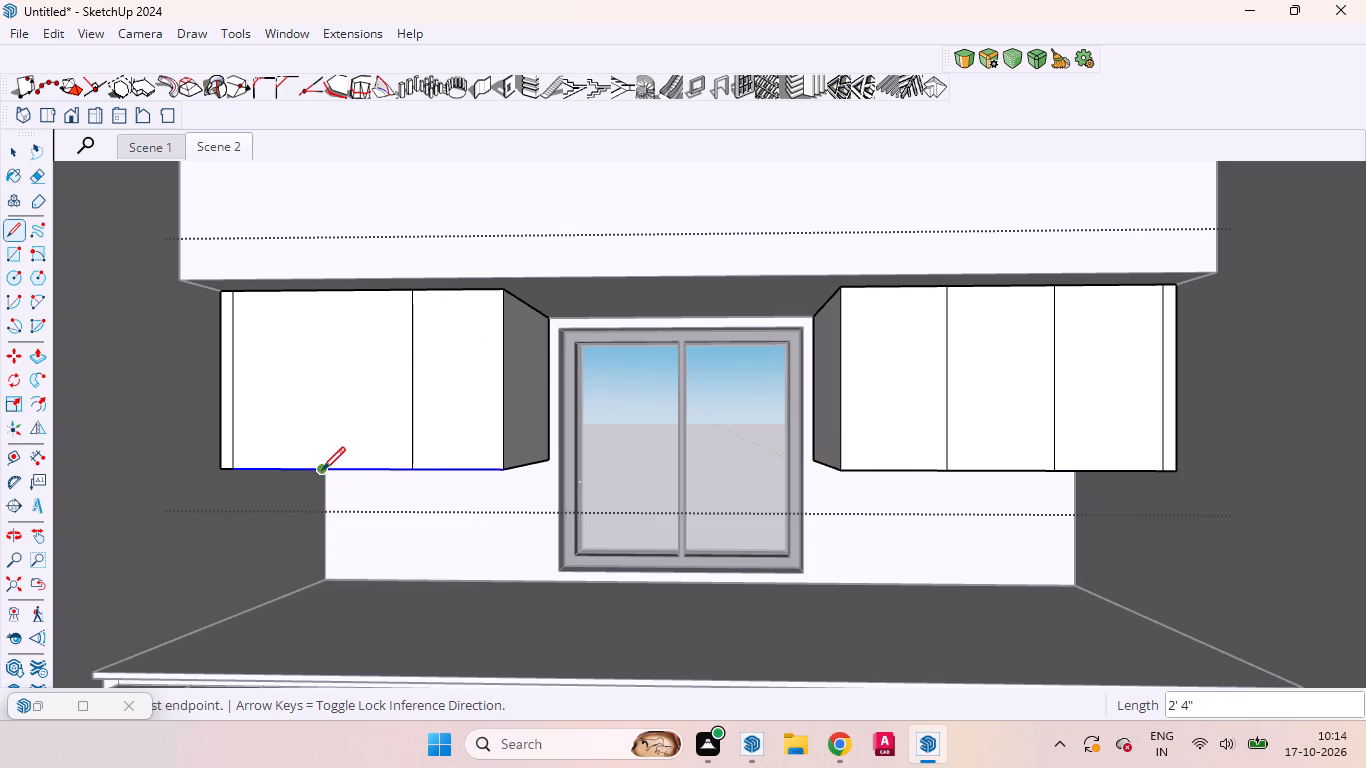
drag(322, 468, 323, 453)
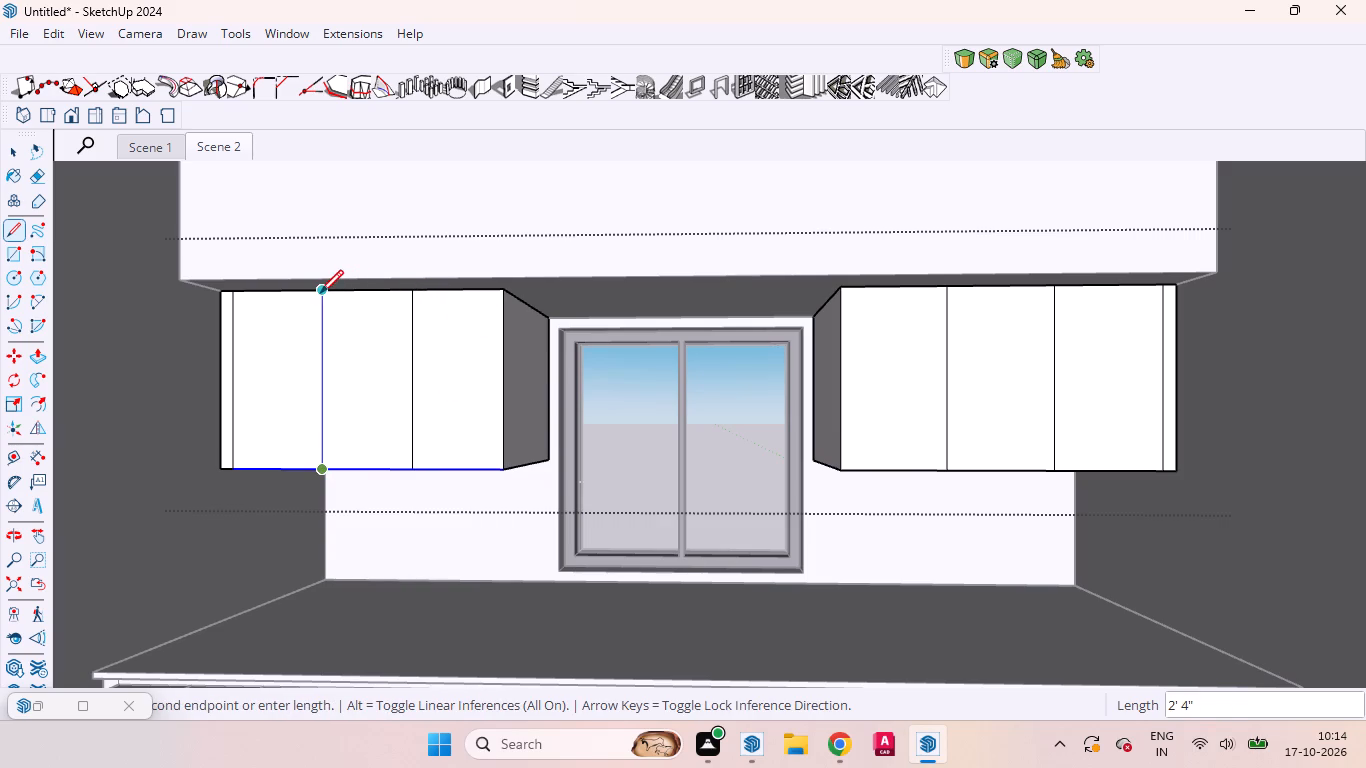
click(318, 293)
key(space)
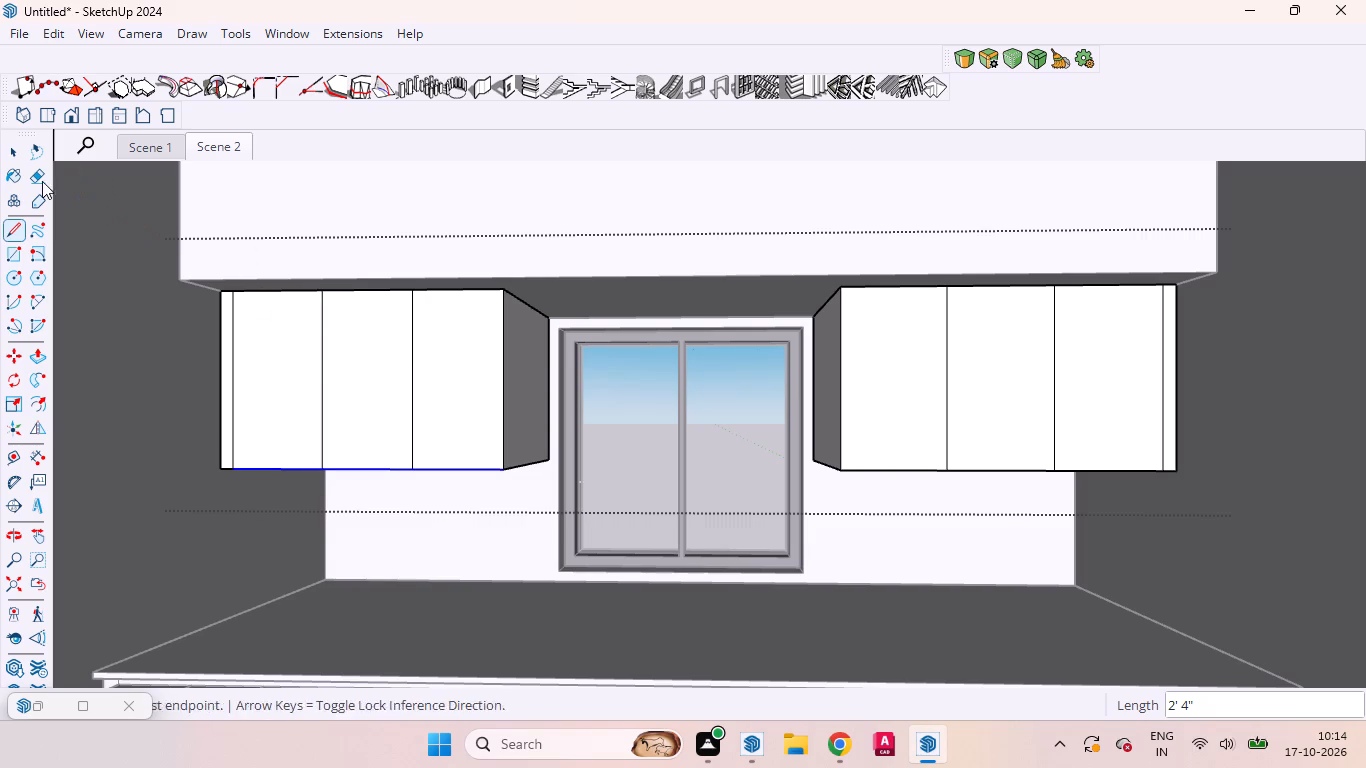
click(19, 141)
click(369, 344)
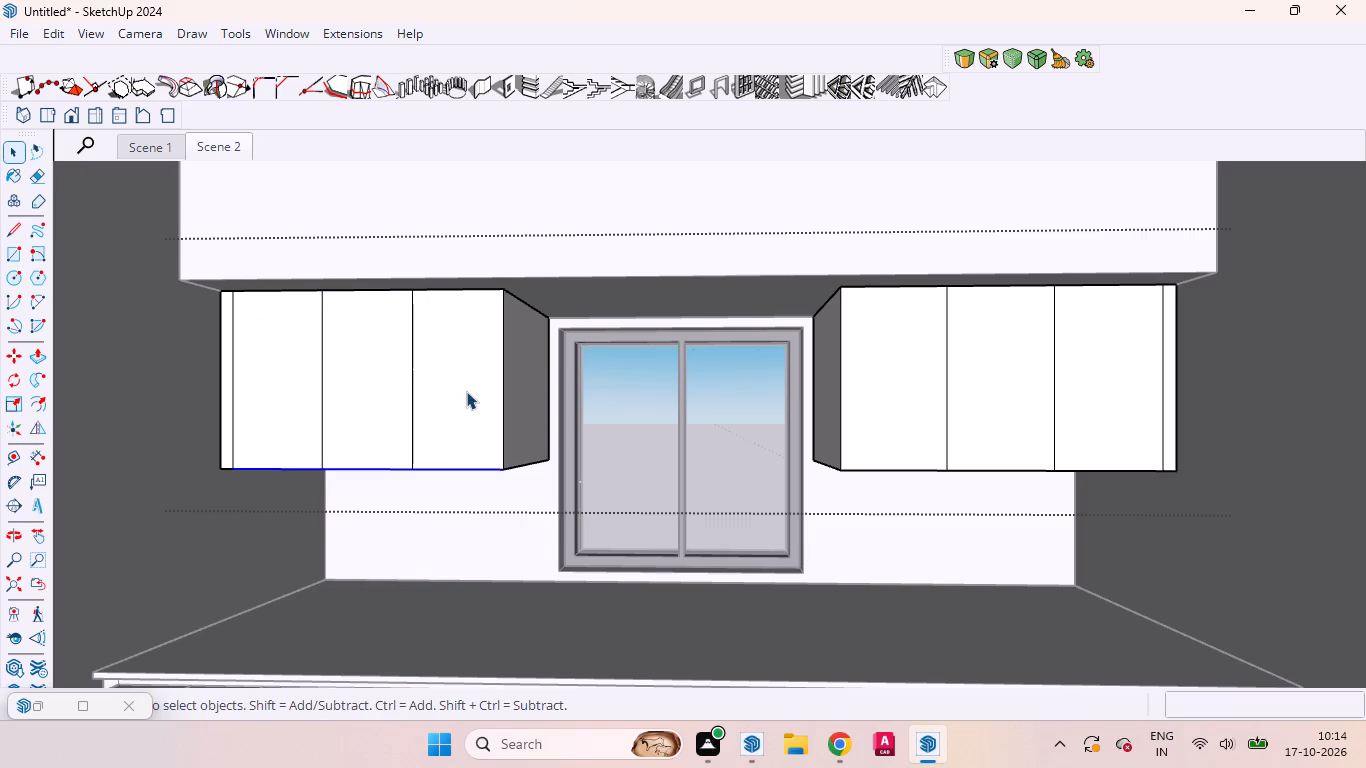
click(439, 371)
click(274, 334)
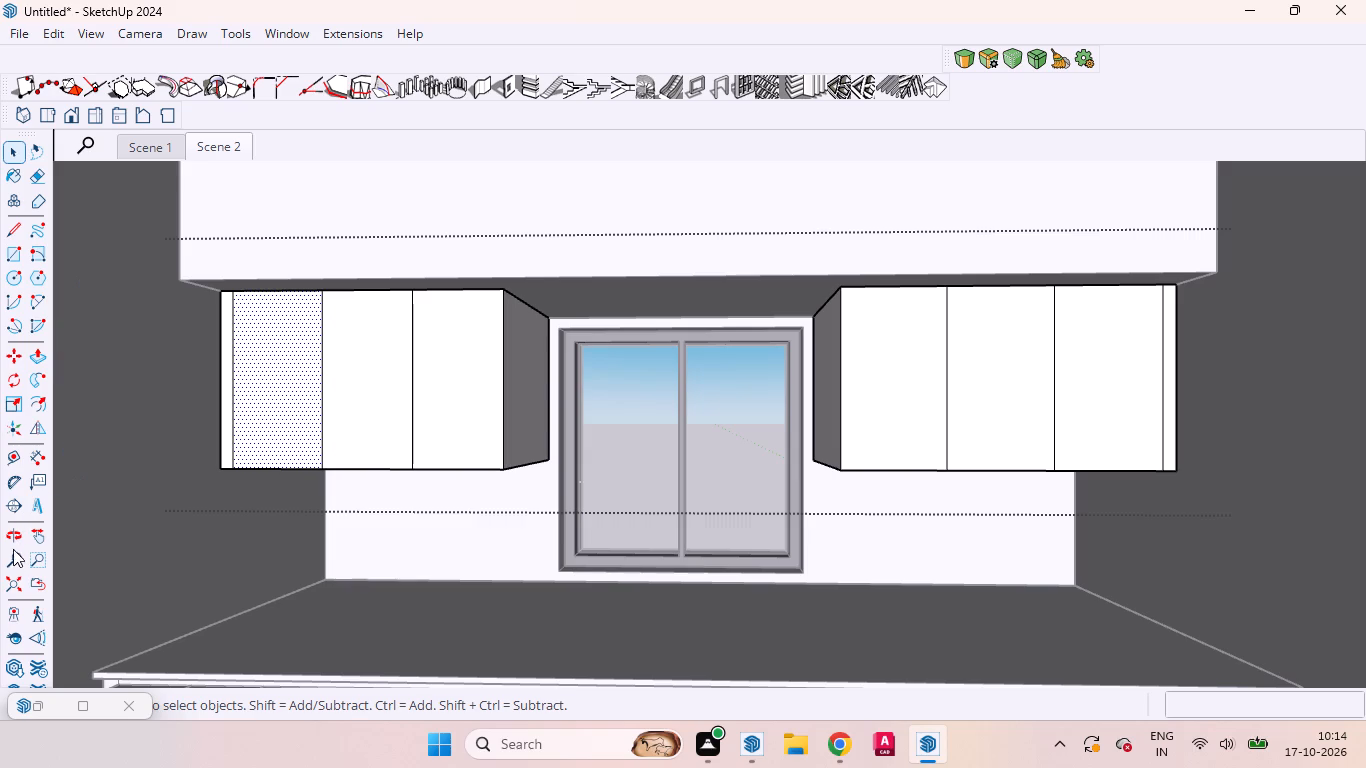
Raise the eye height to 6'6" and add that view as a new scene.
drag(13, 645, 28, 633)
drag(13, 642, 23, 638)
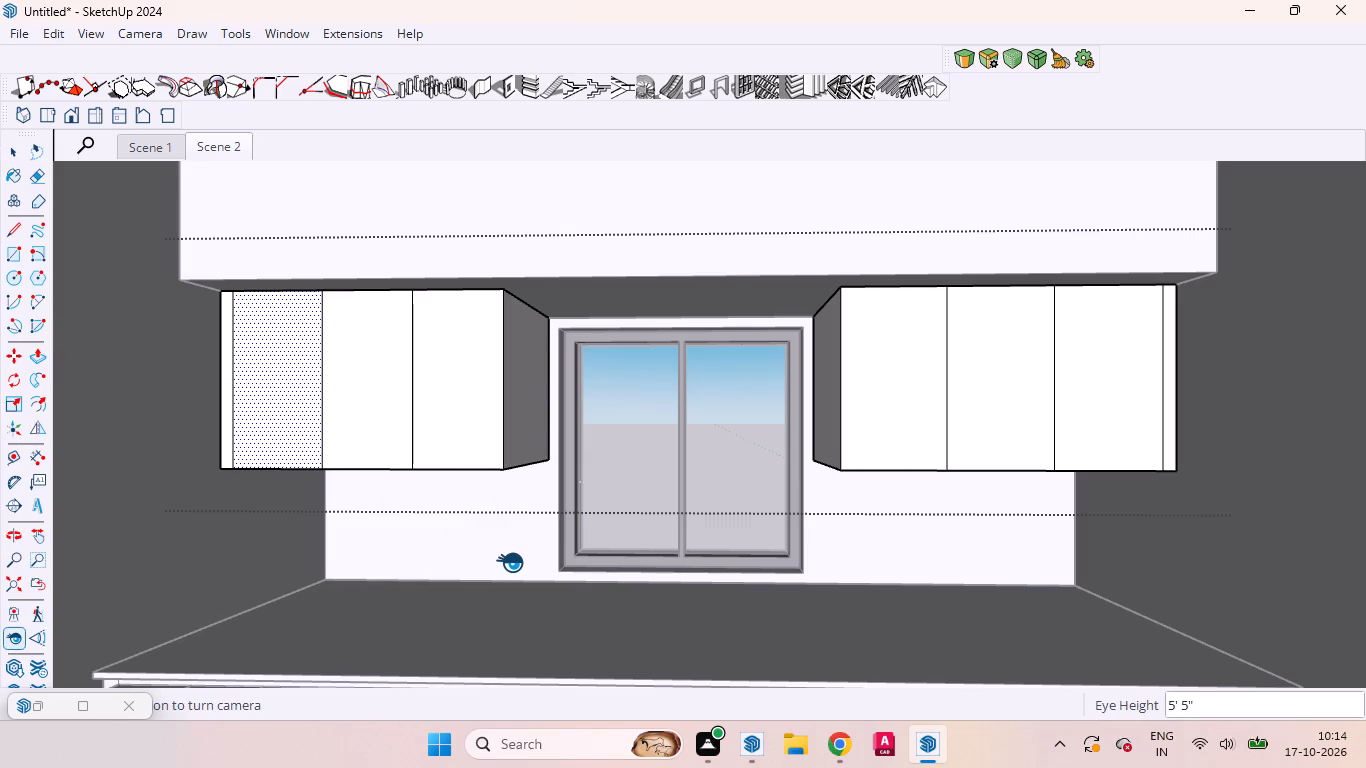
text(6')
key(Return)
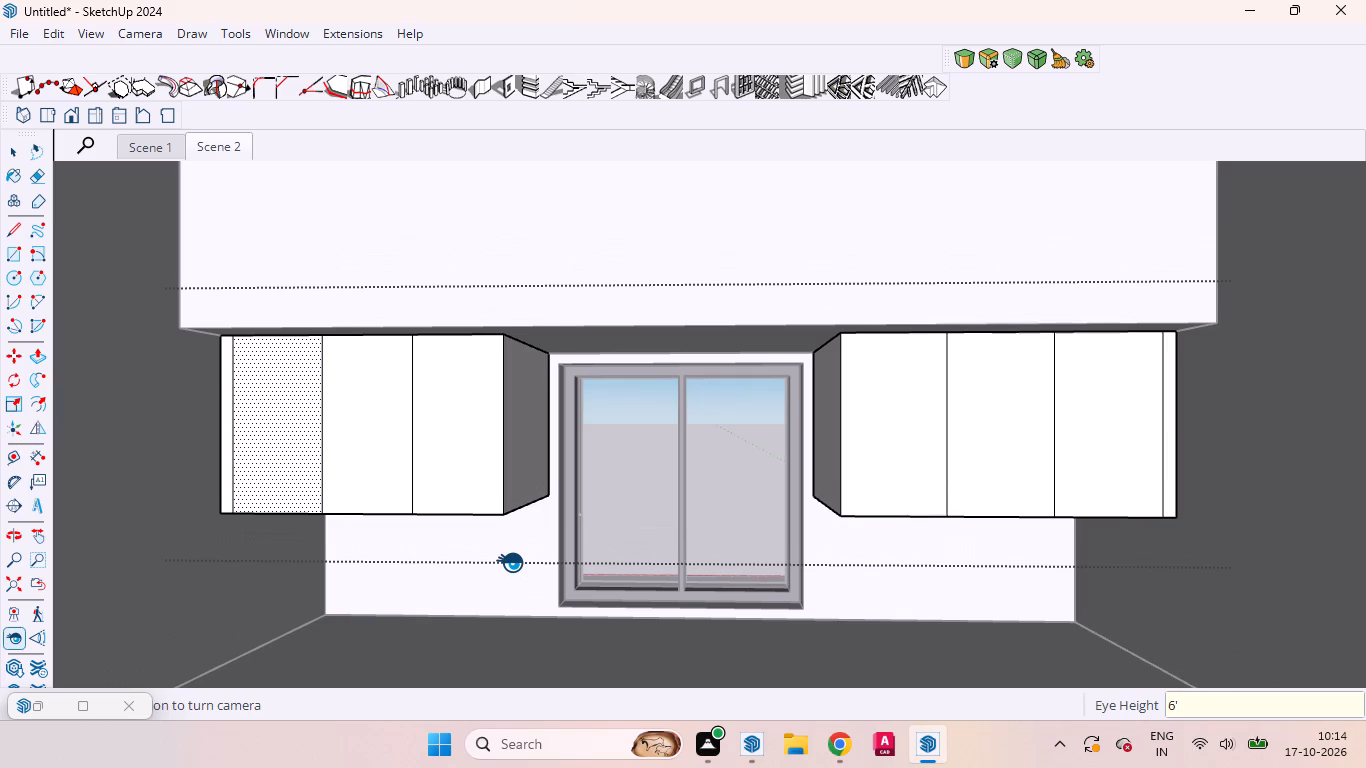
text(6')
key(6)
key(Return)
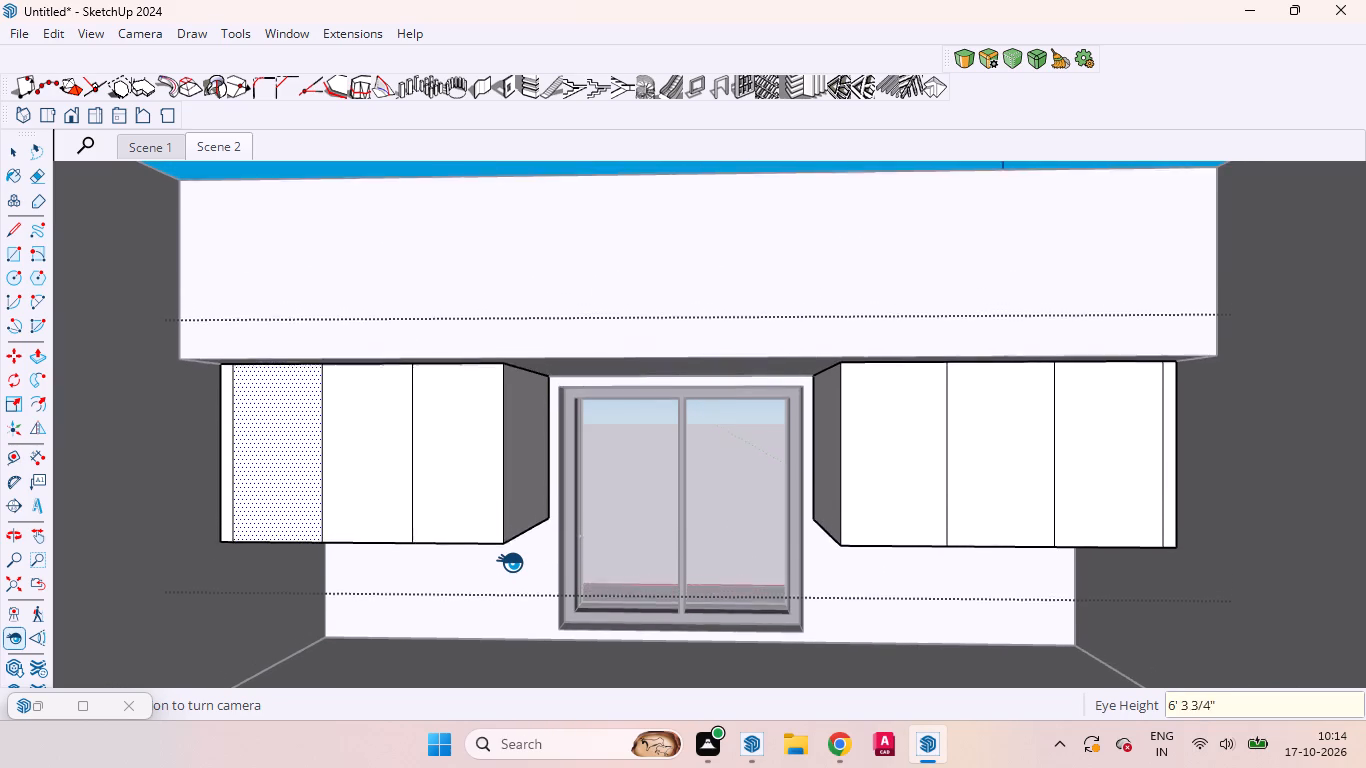
key(space)
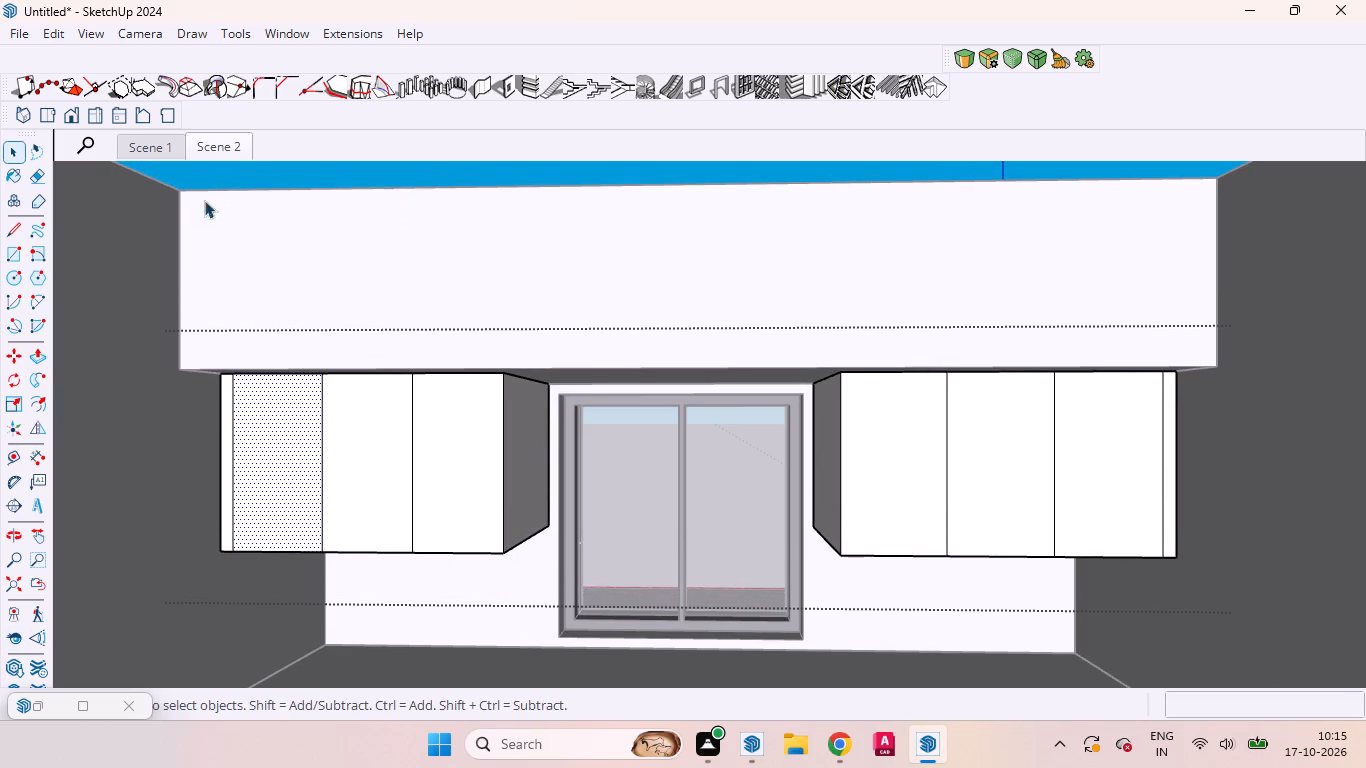
right_click(236, 153)
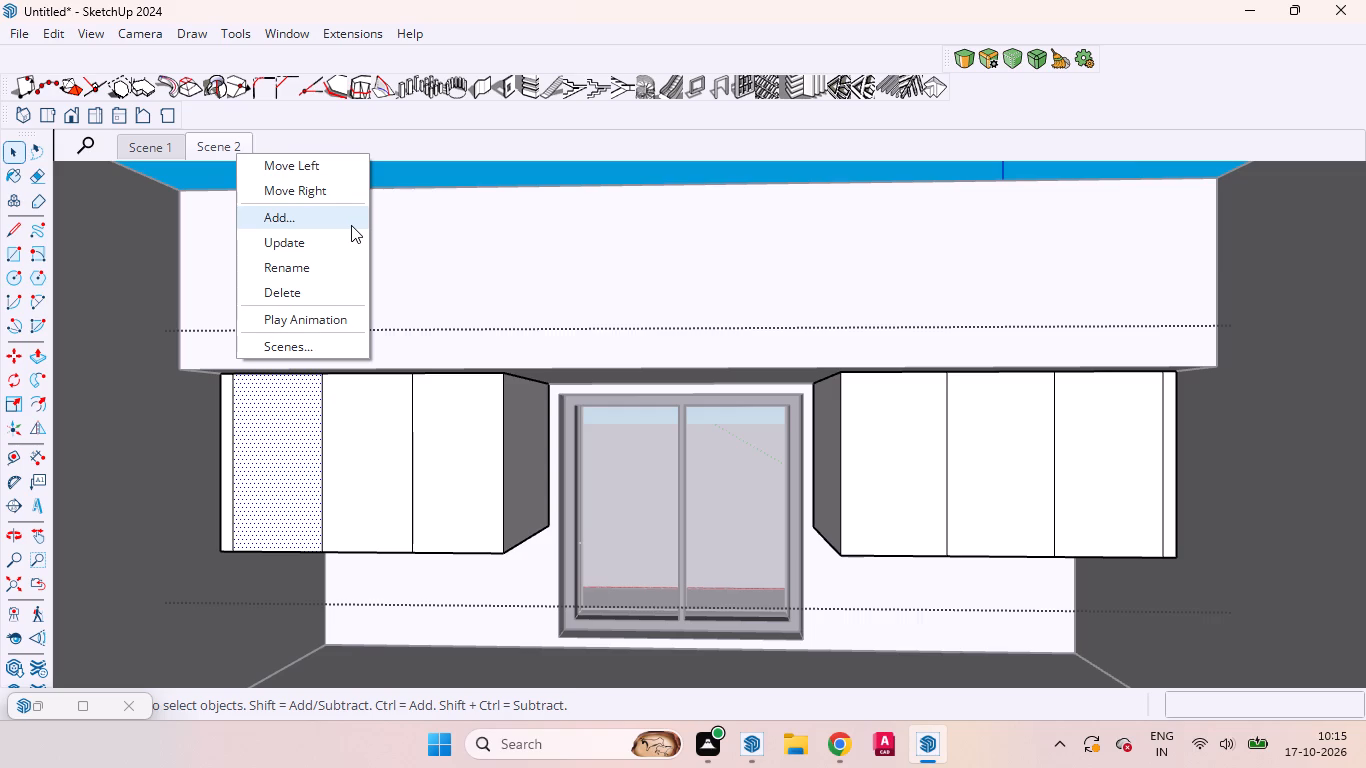
click(351, 218)
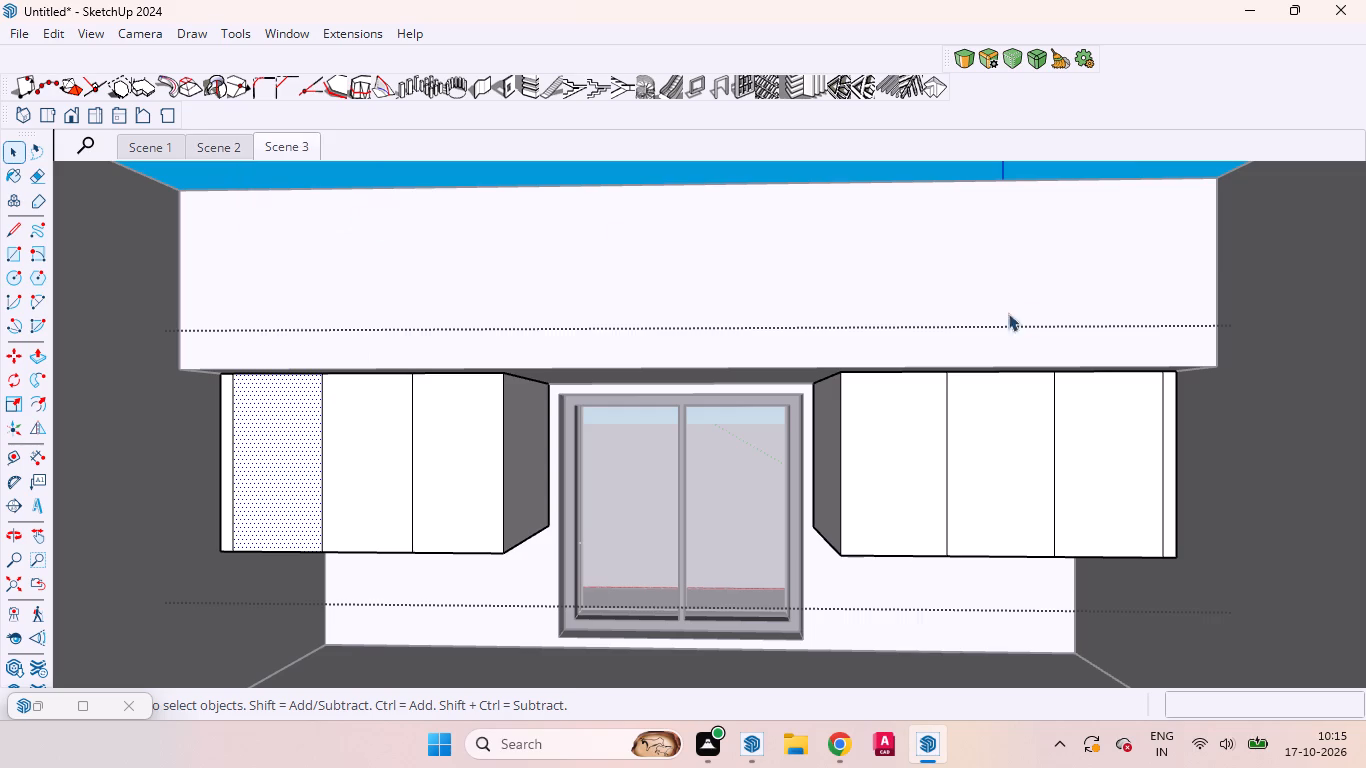
Open the long upper cabinet group above the wall cabinets and copy its right-hand vertical front edge 2" inward.
click(1091, 260)
double_click(1056, 268)
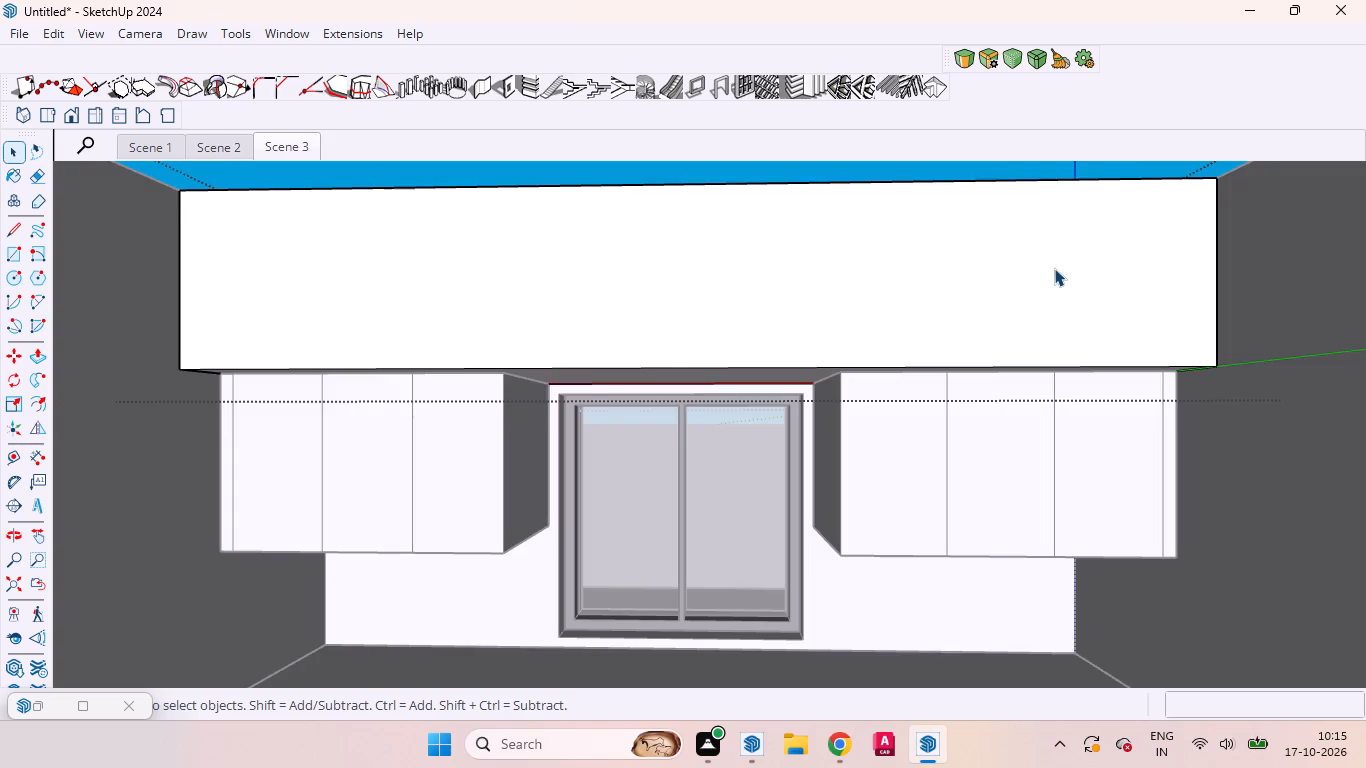
click(1057, 262)
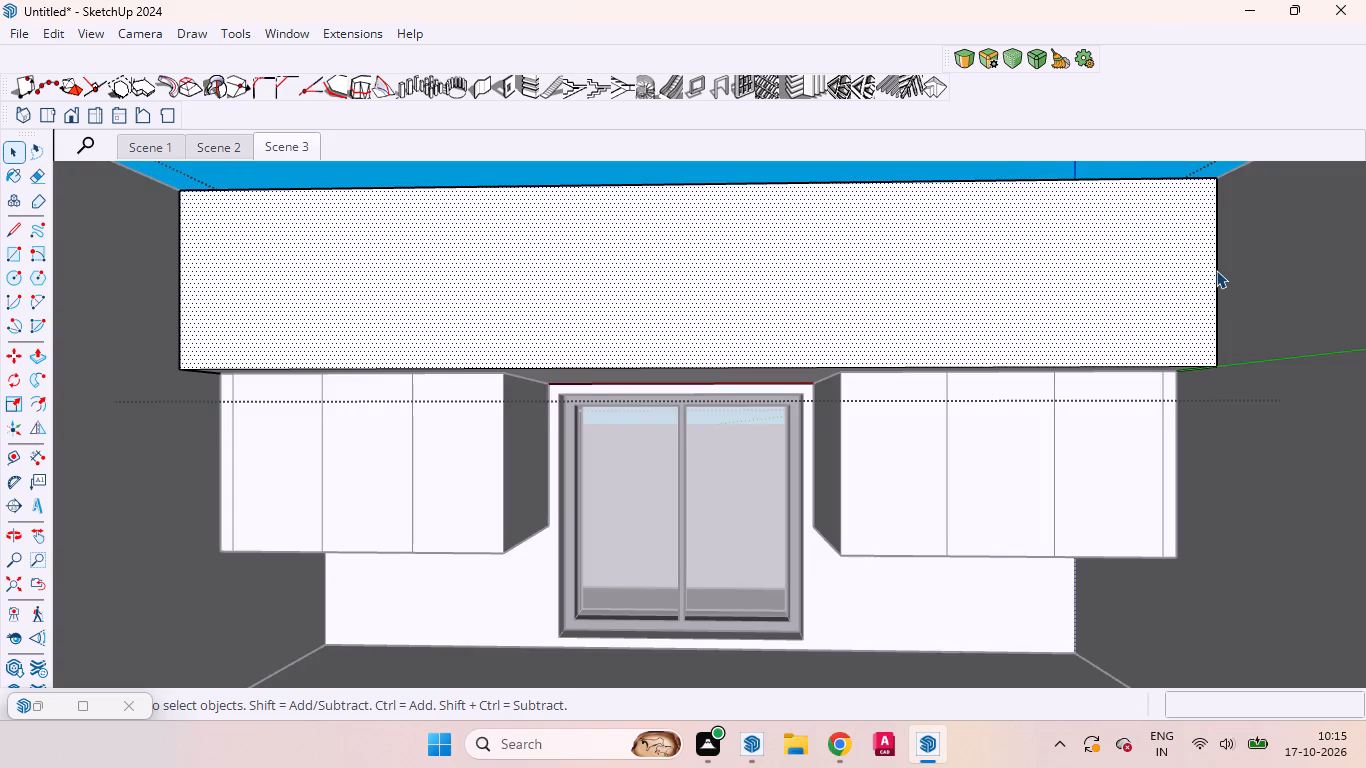
click(1216, 270)
key(m)
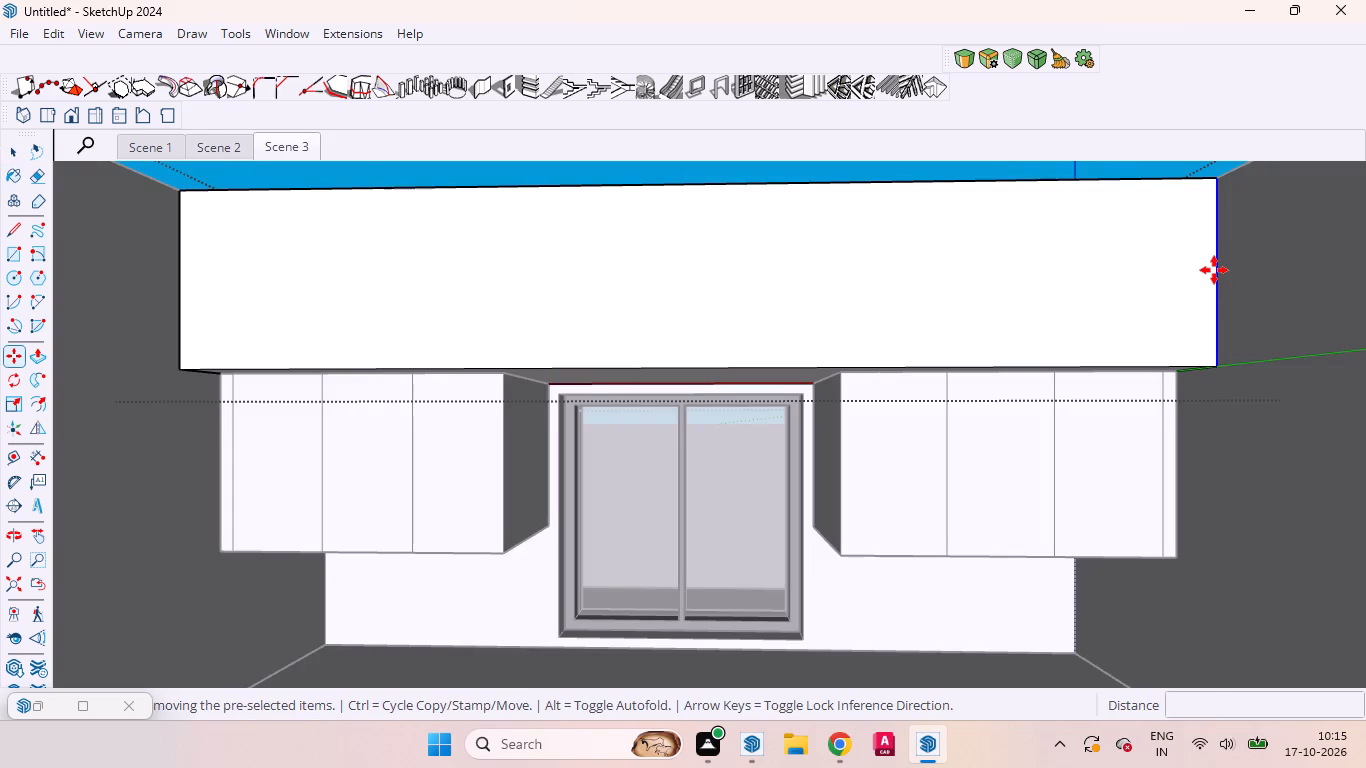
click(1213, 270)
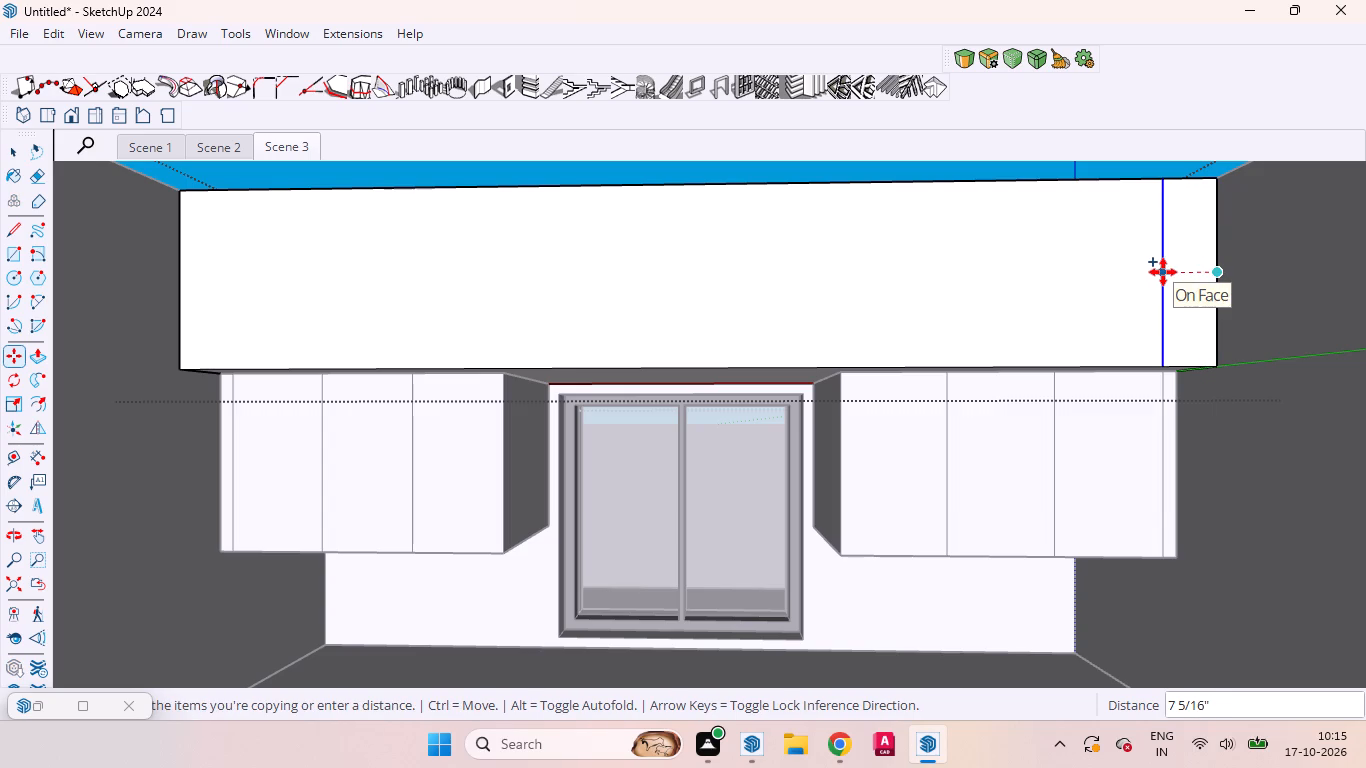
key(2)
key(Return)
key(space)
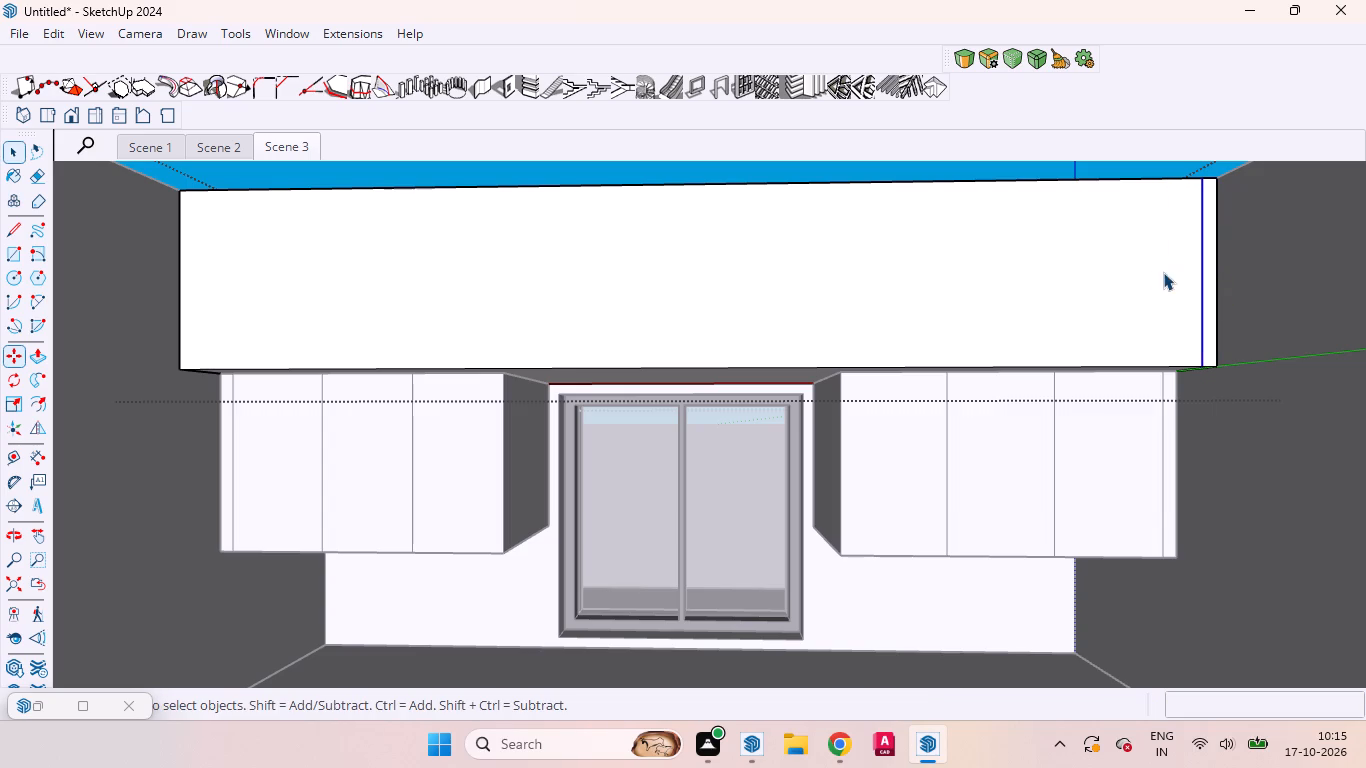
Copy the left-hand vertical front edge of the long upper cabinet 2" inward.
click(181, 235)
key(m)
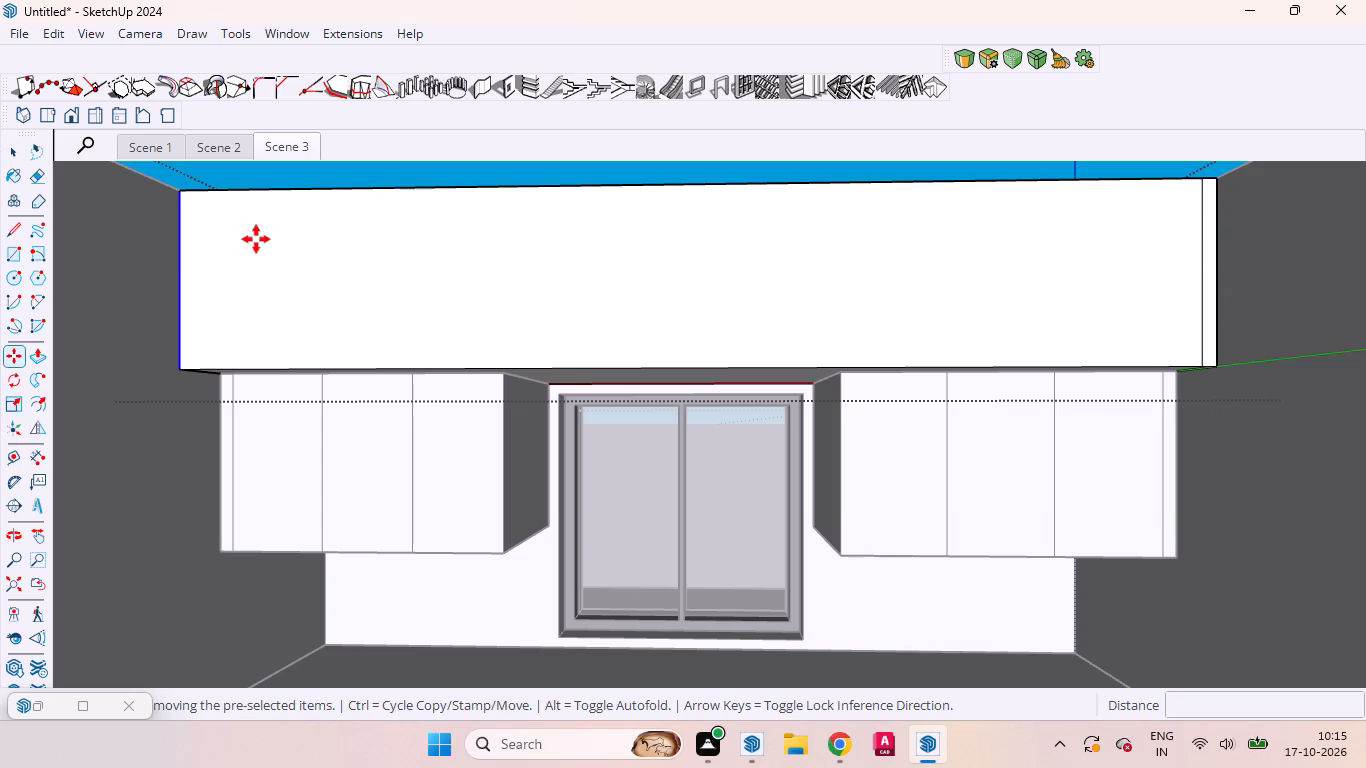
click(250, 275)
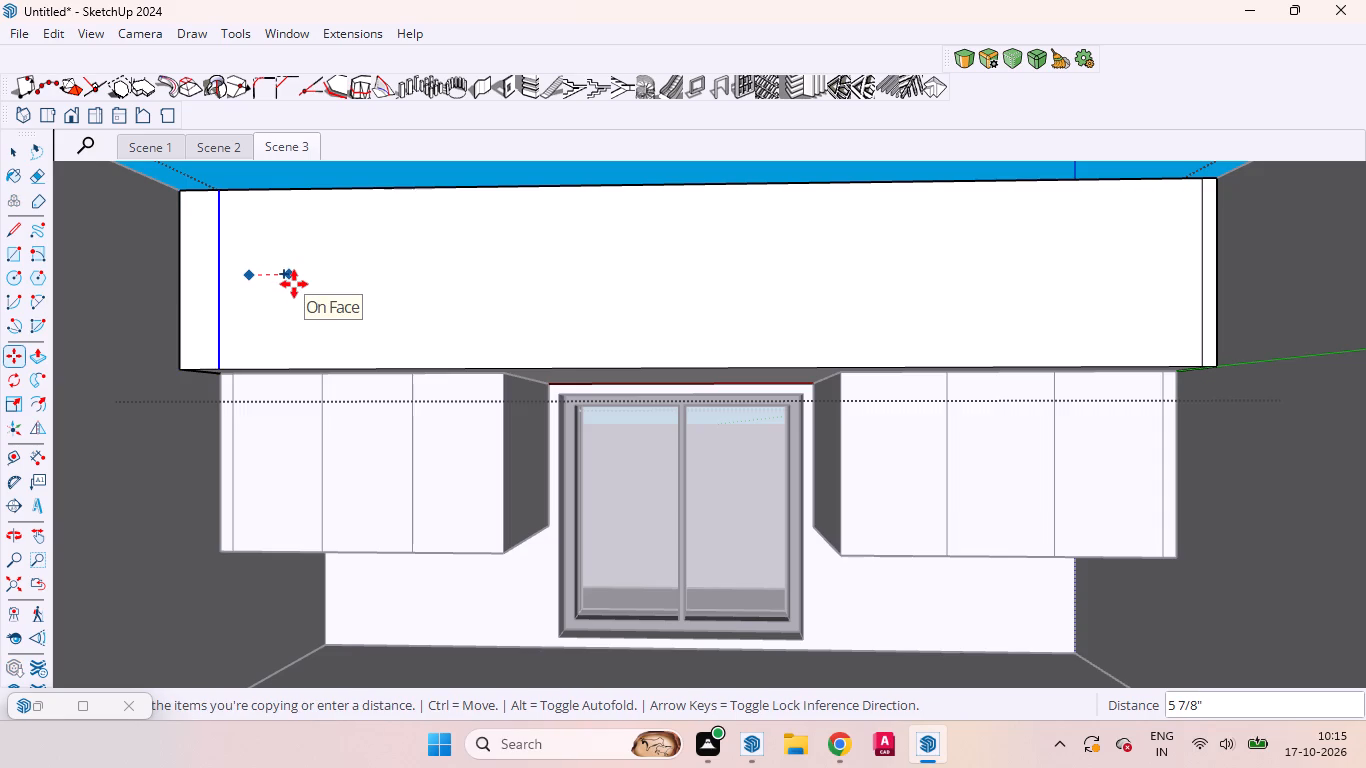
key(2)
key(Return)
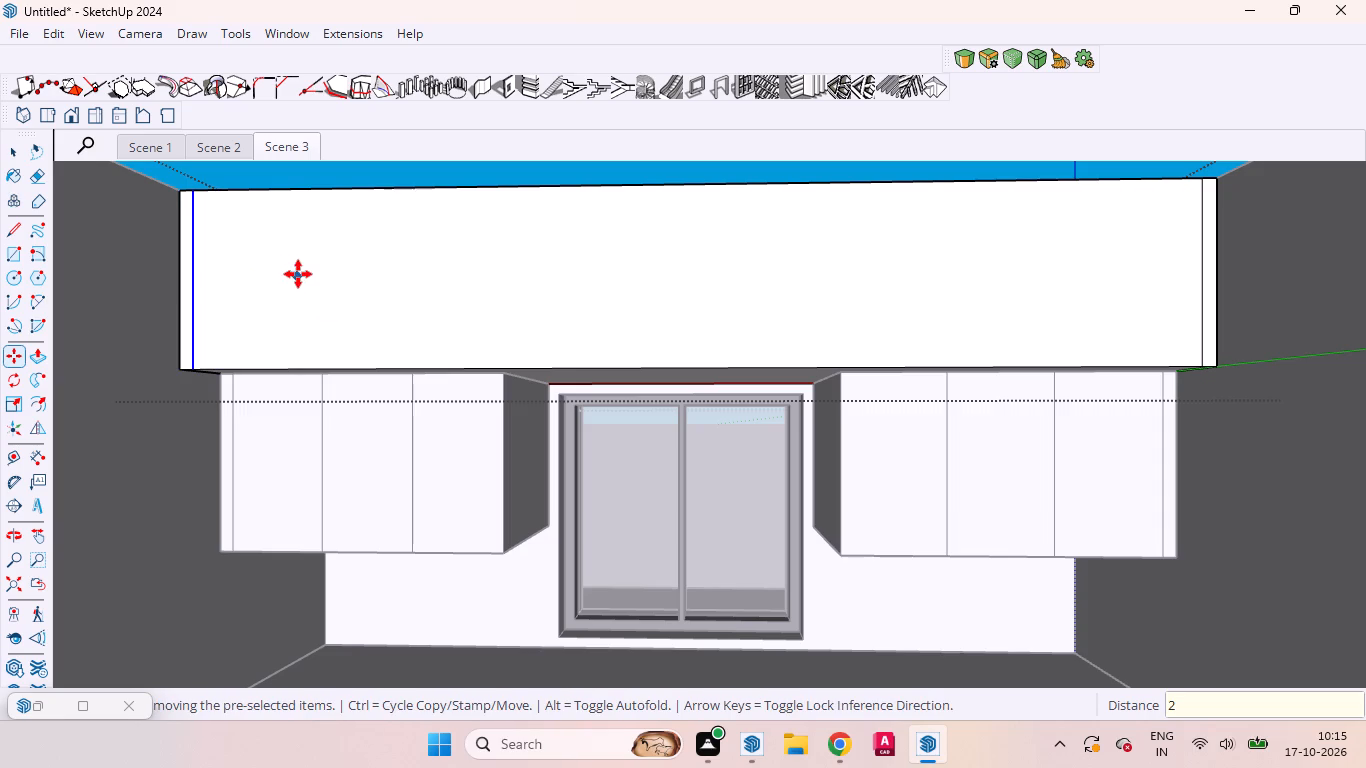
key(space)
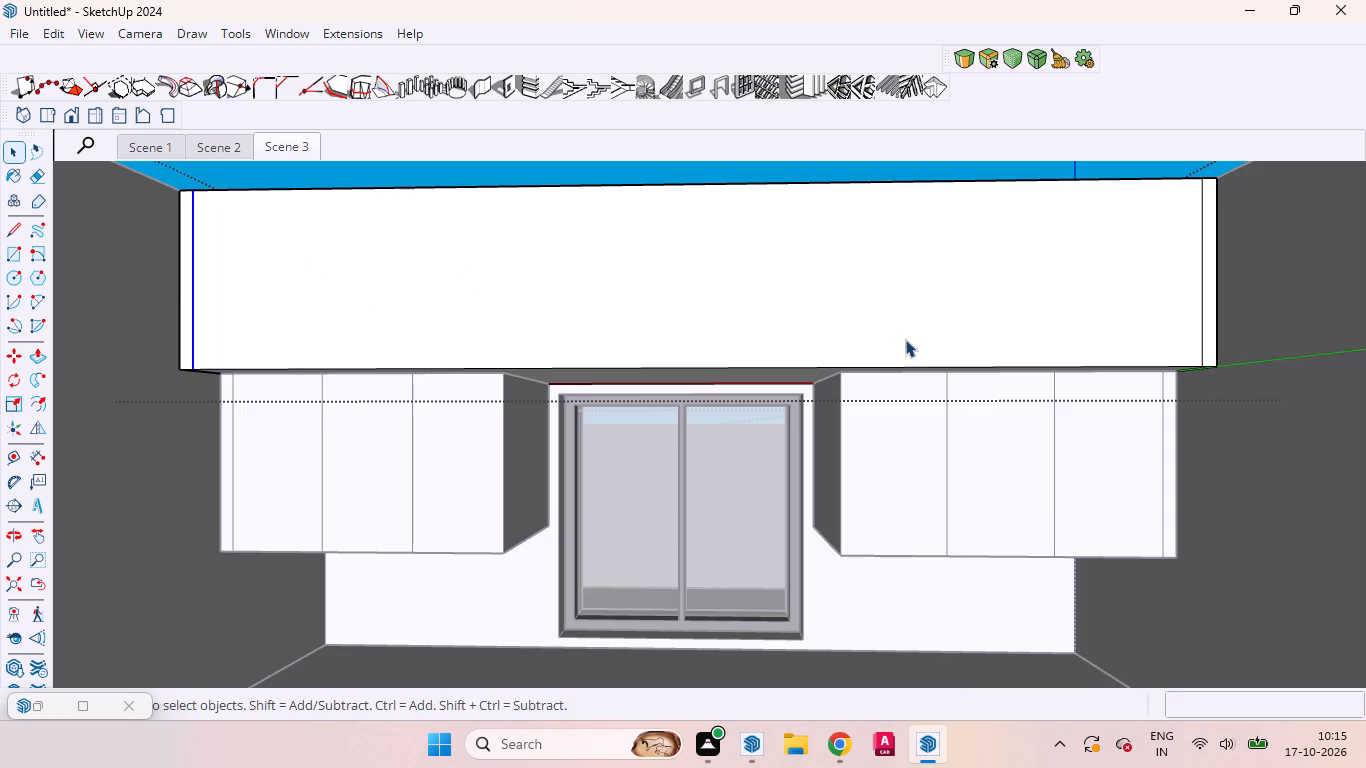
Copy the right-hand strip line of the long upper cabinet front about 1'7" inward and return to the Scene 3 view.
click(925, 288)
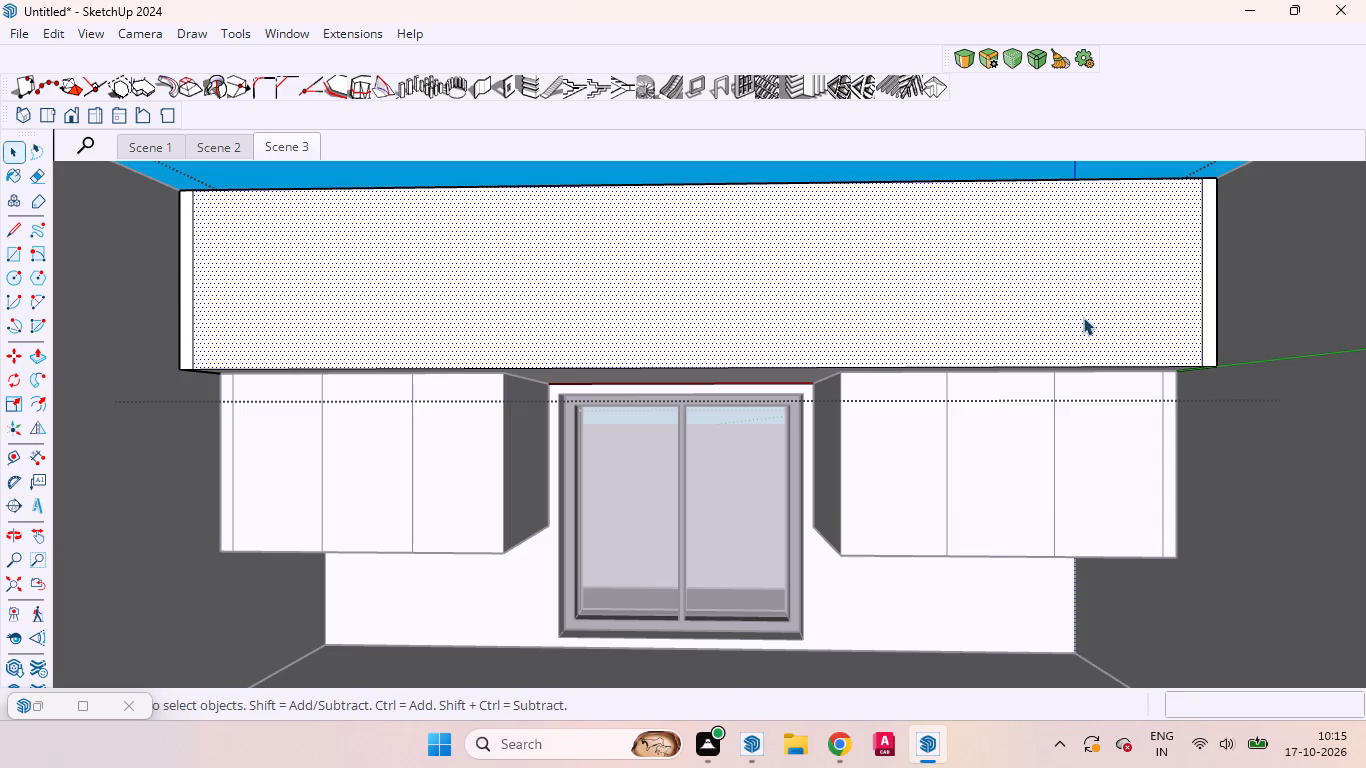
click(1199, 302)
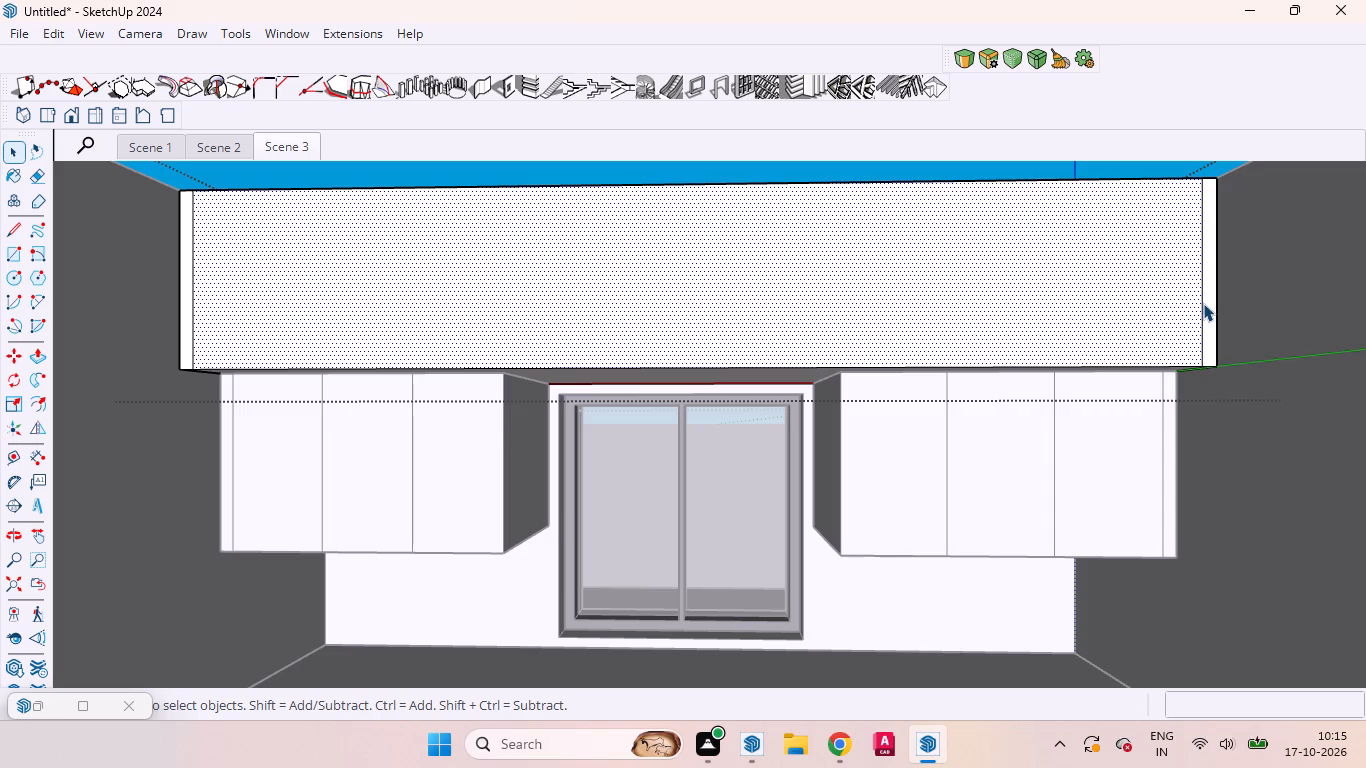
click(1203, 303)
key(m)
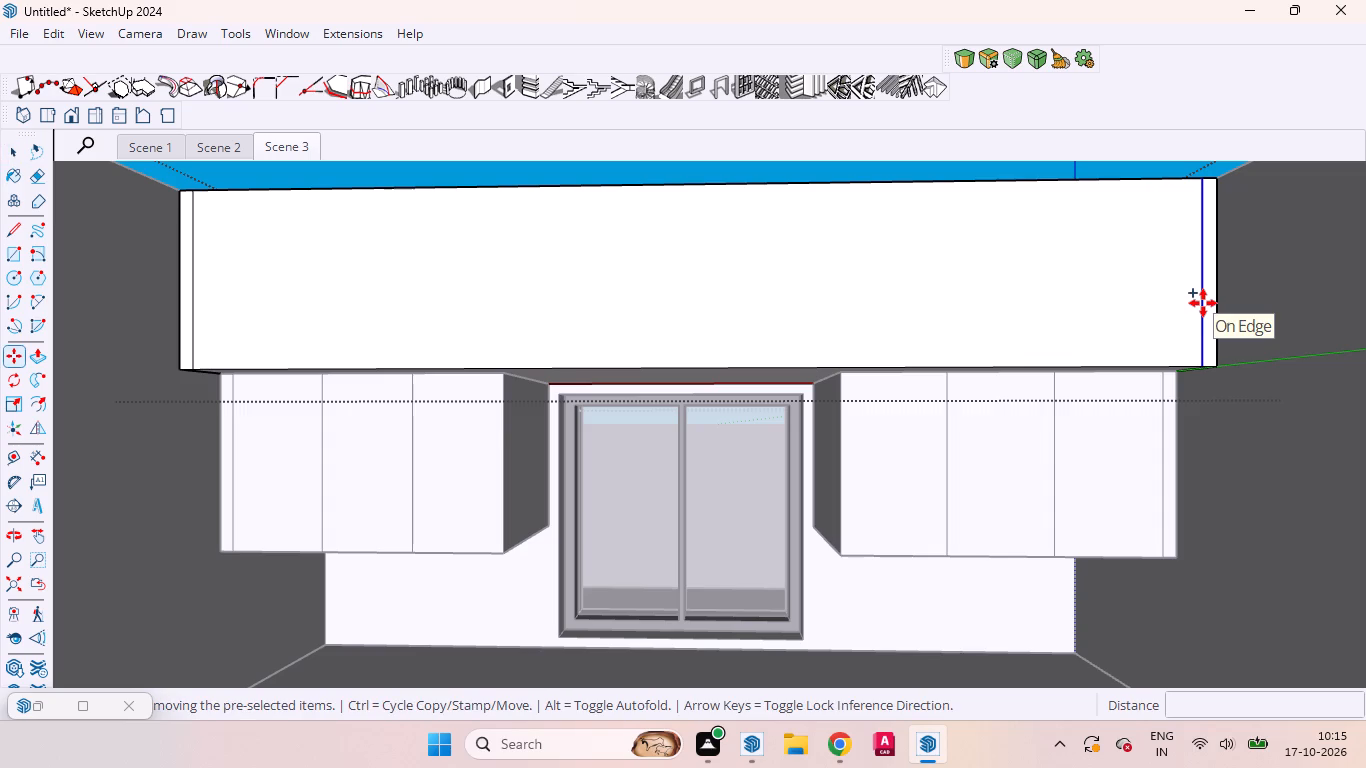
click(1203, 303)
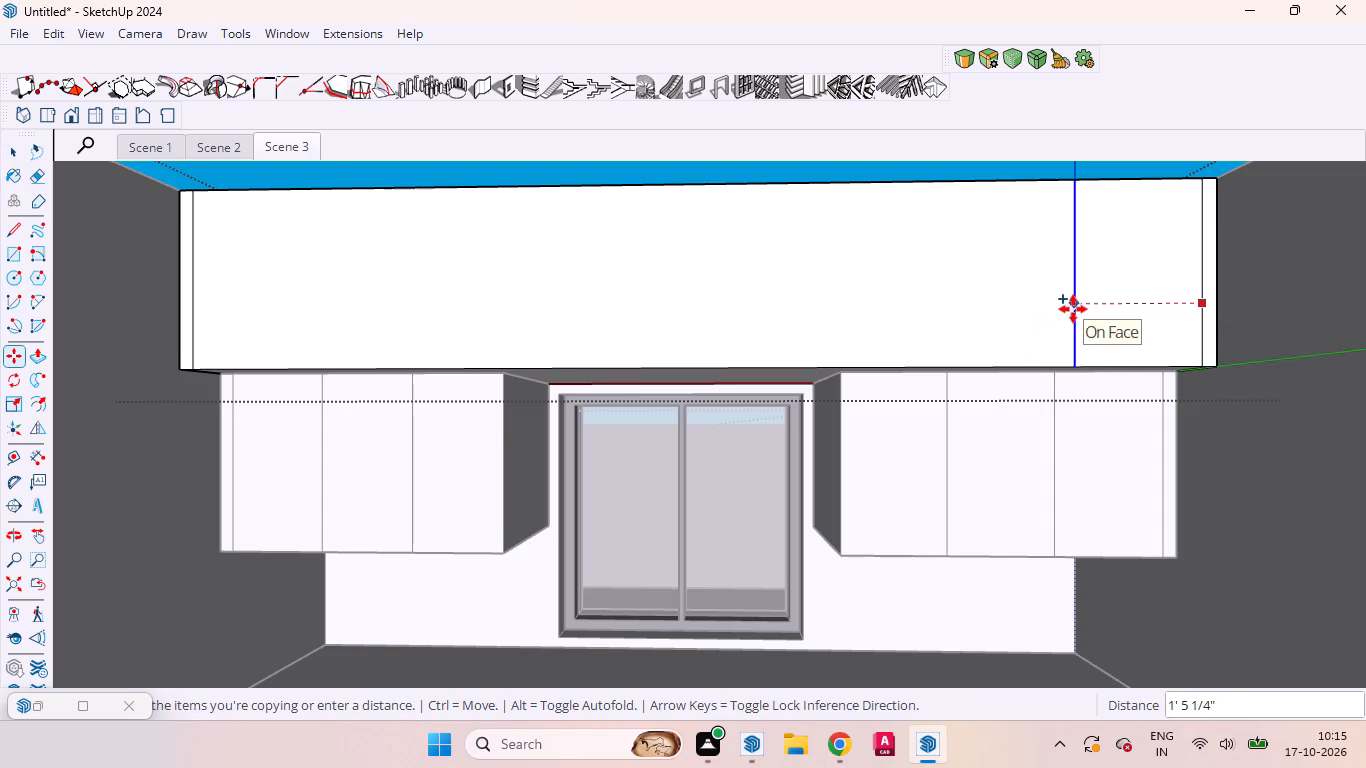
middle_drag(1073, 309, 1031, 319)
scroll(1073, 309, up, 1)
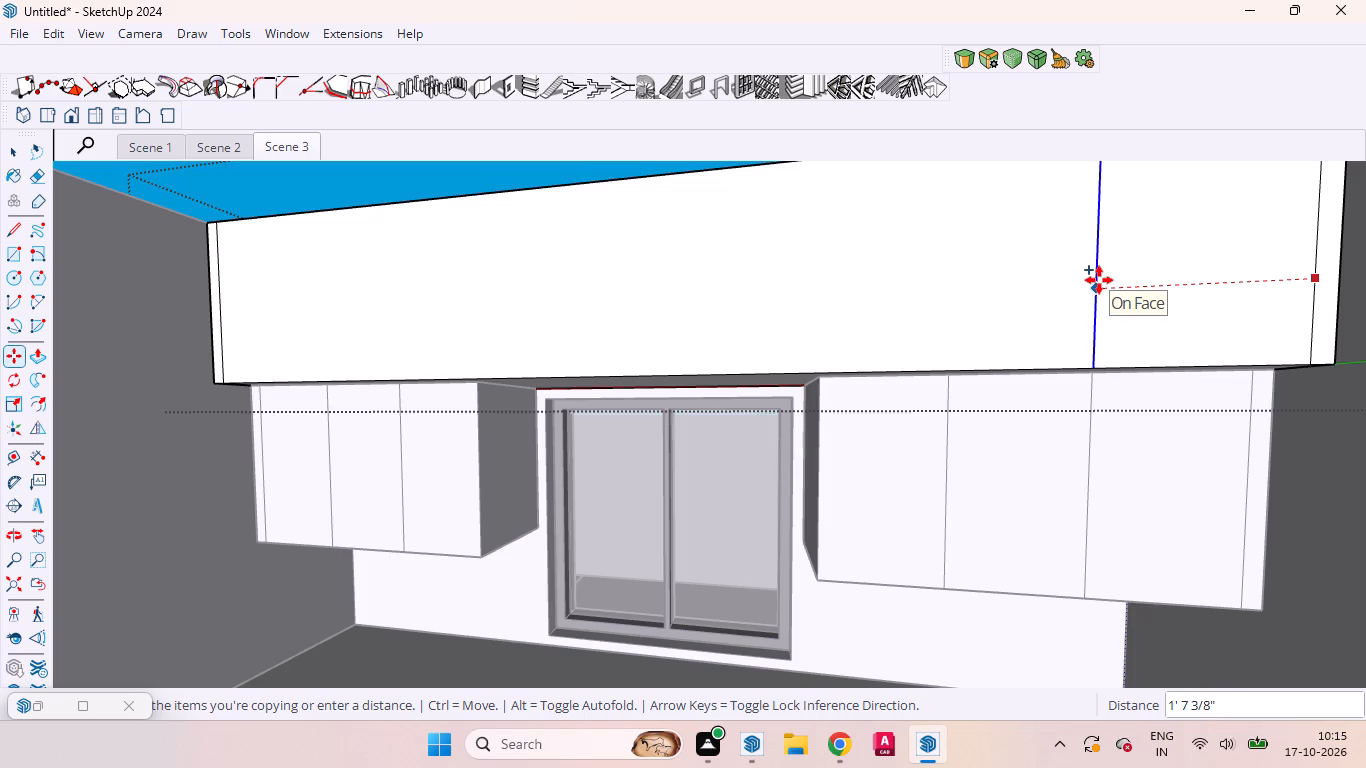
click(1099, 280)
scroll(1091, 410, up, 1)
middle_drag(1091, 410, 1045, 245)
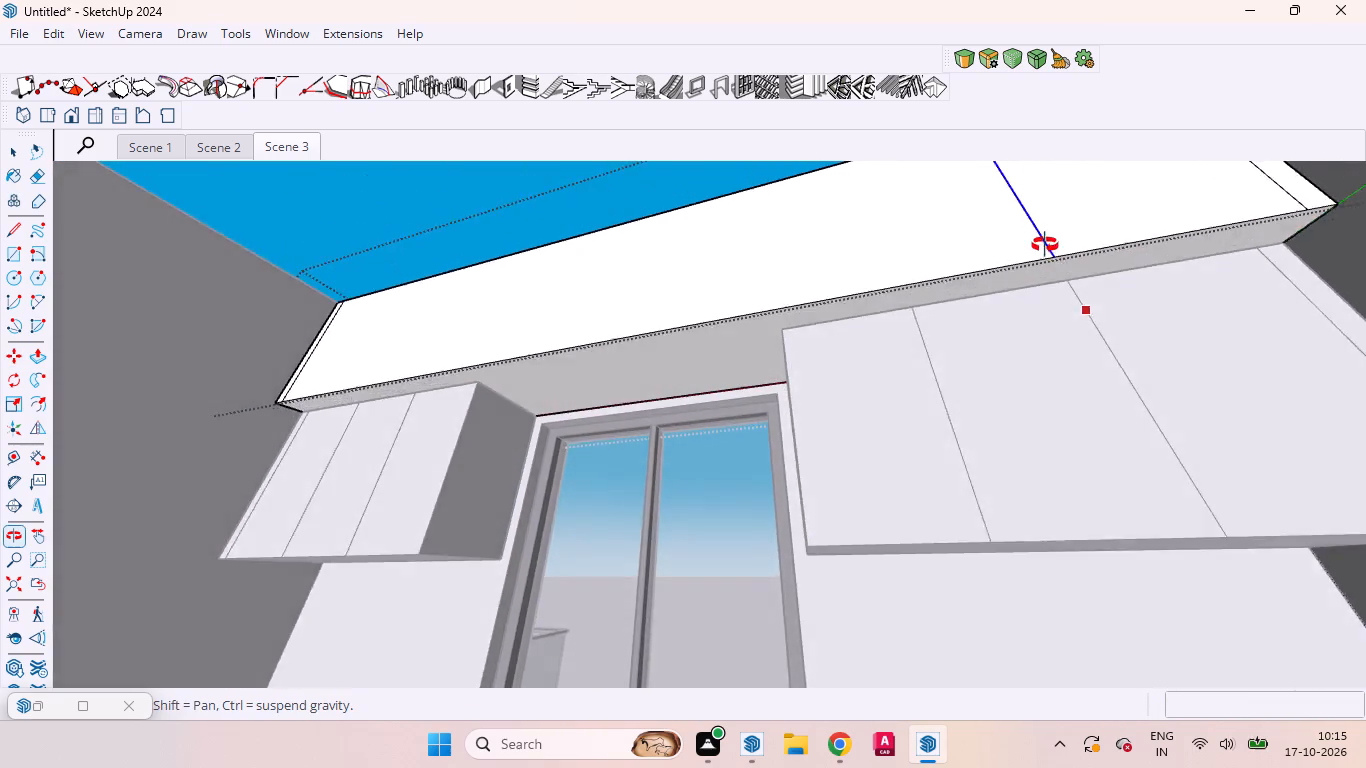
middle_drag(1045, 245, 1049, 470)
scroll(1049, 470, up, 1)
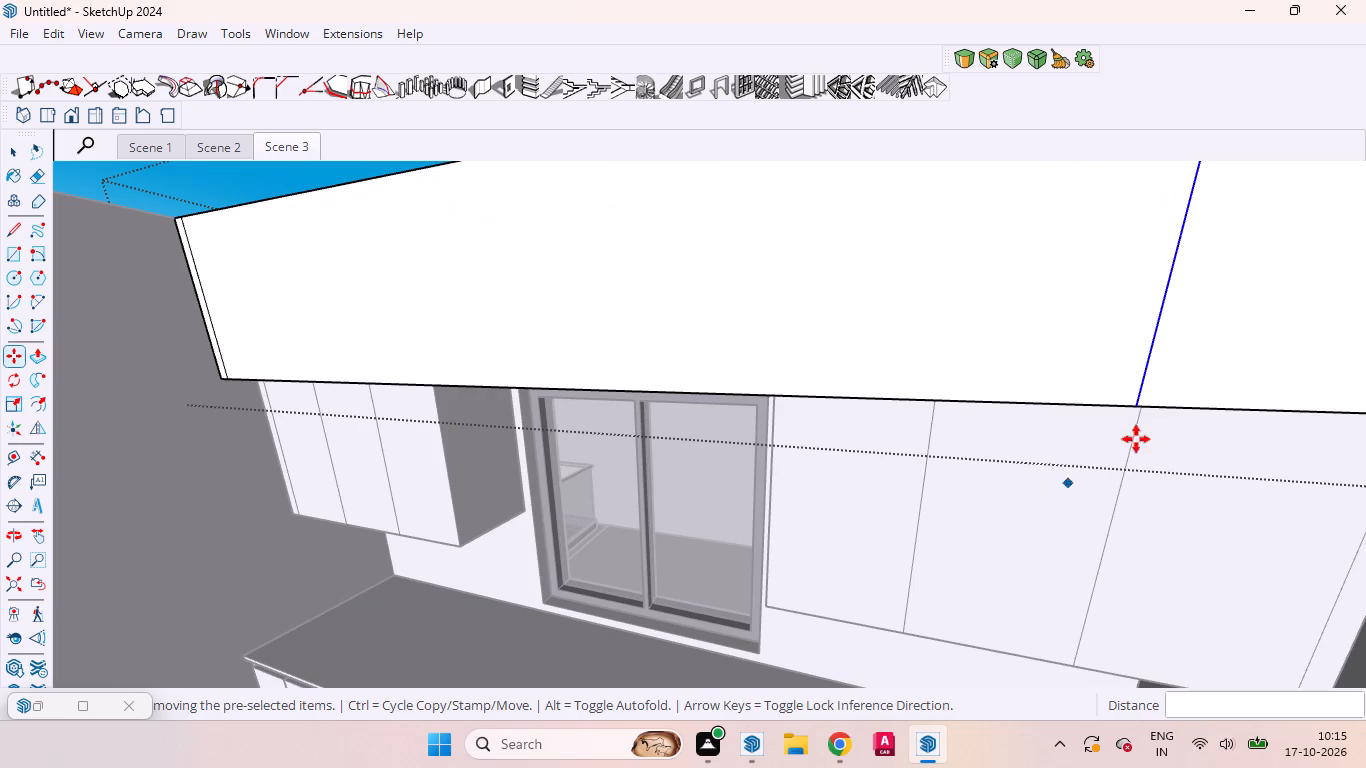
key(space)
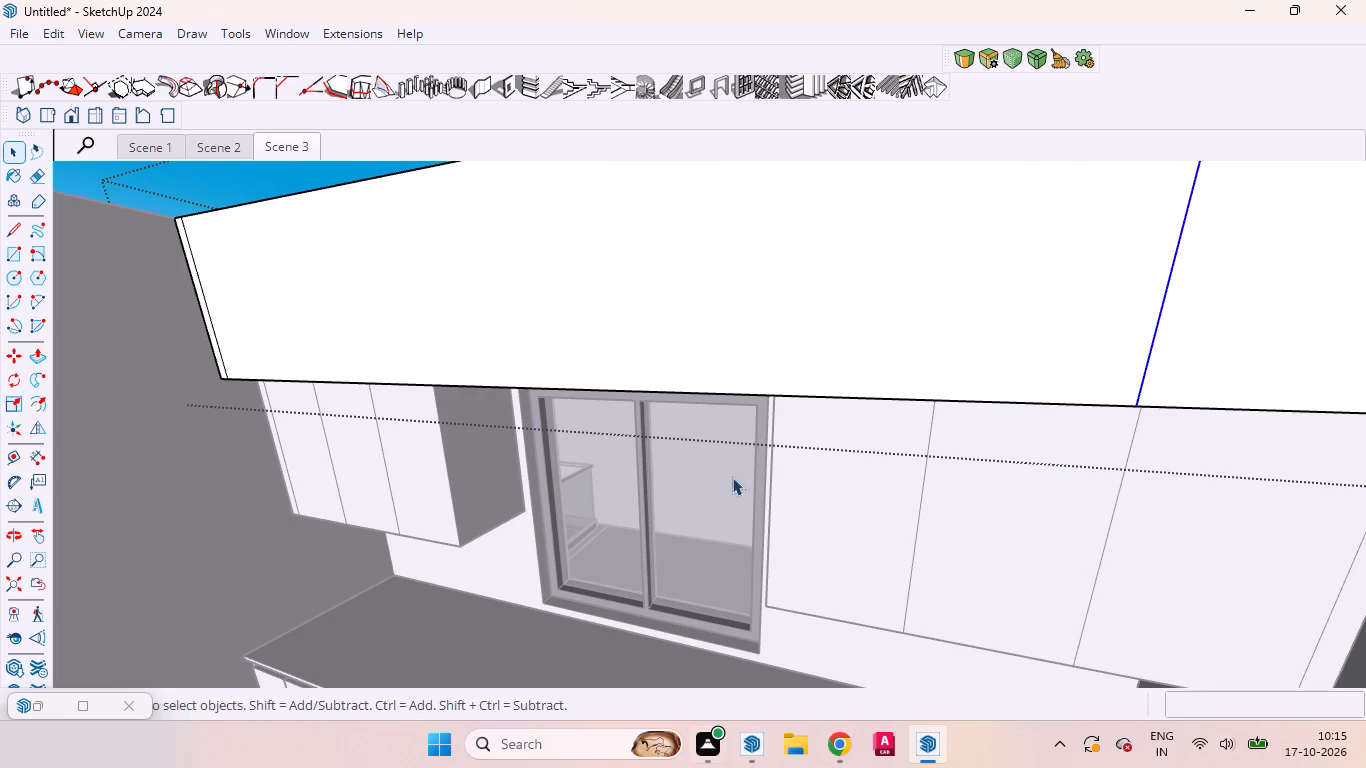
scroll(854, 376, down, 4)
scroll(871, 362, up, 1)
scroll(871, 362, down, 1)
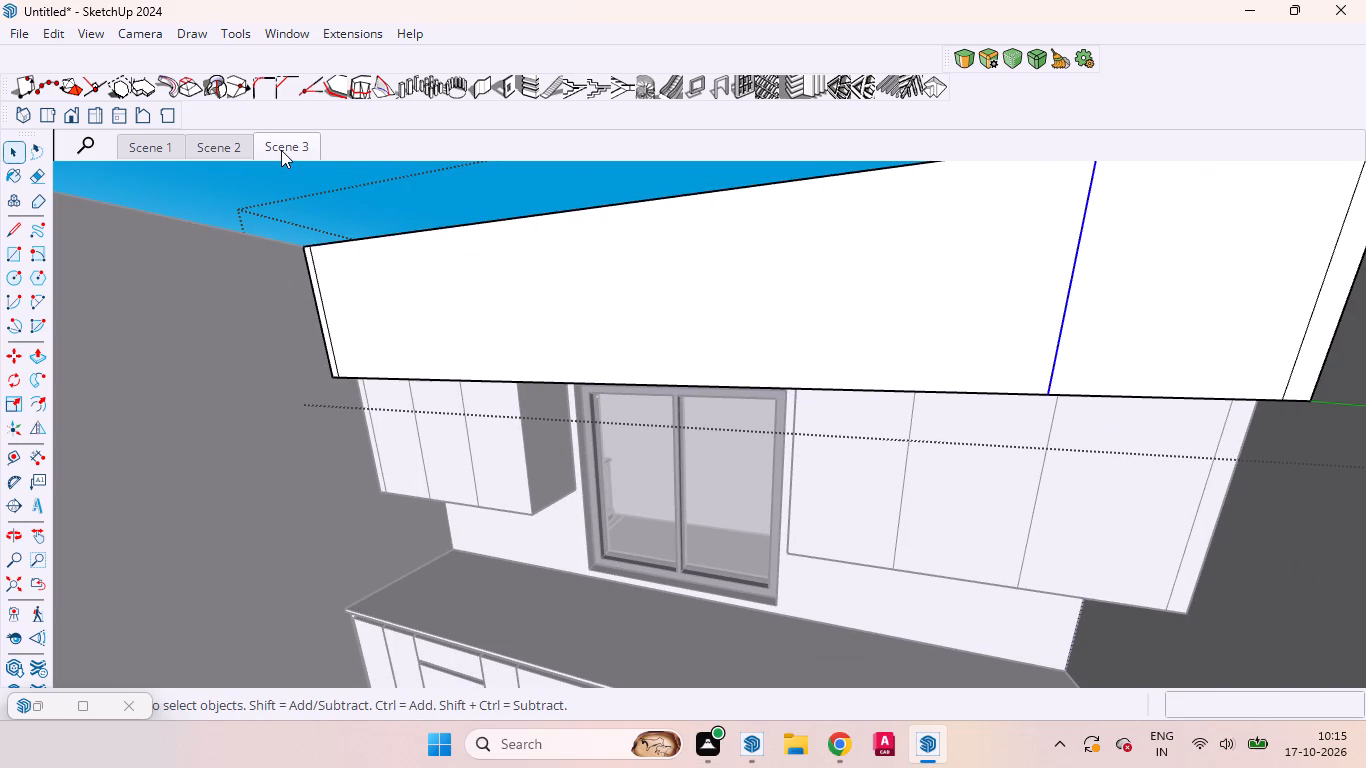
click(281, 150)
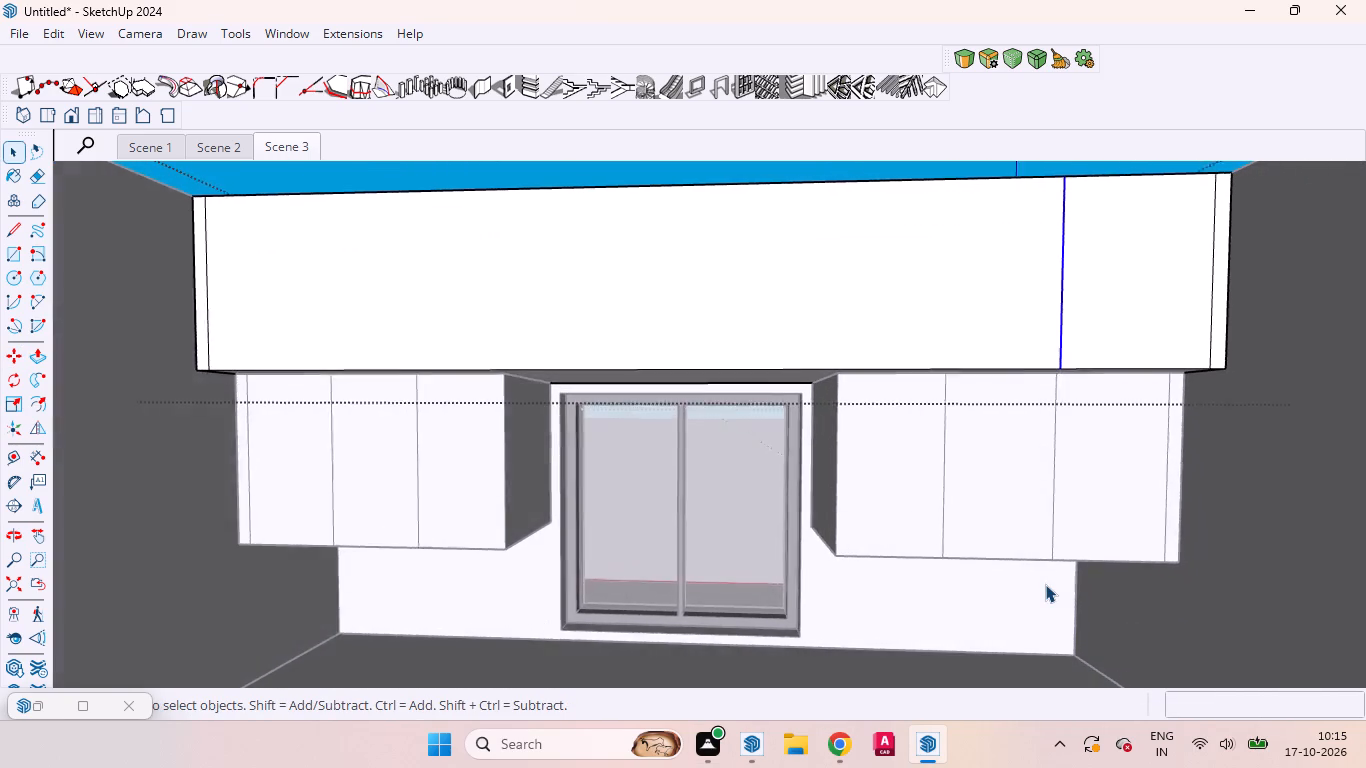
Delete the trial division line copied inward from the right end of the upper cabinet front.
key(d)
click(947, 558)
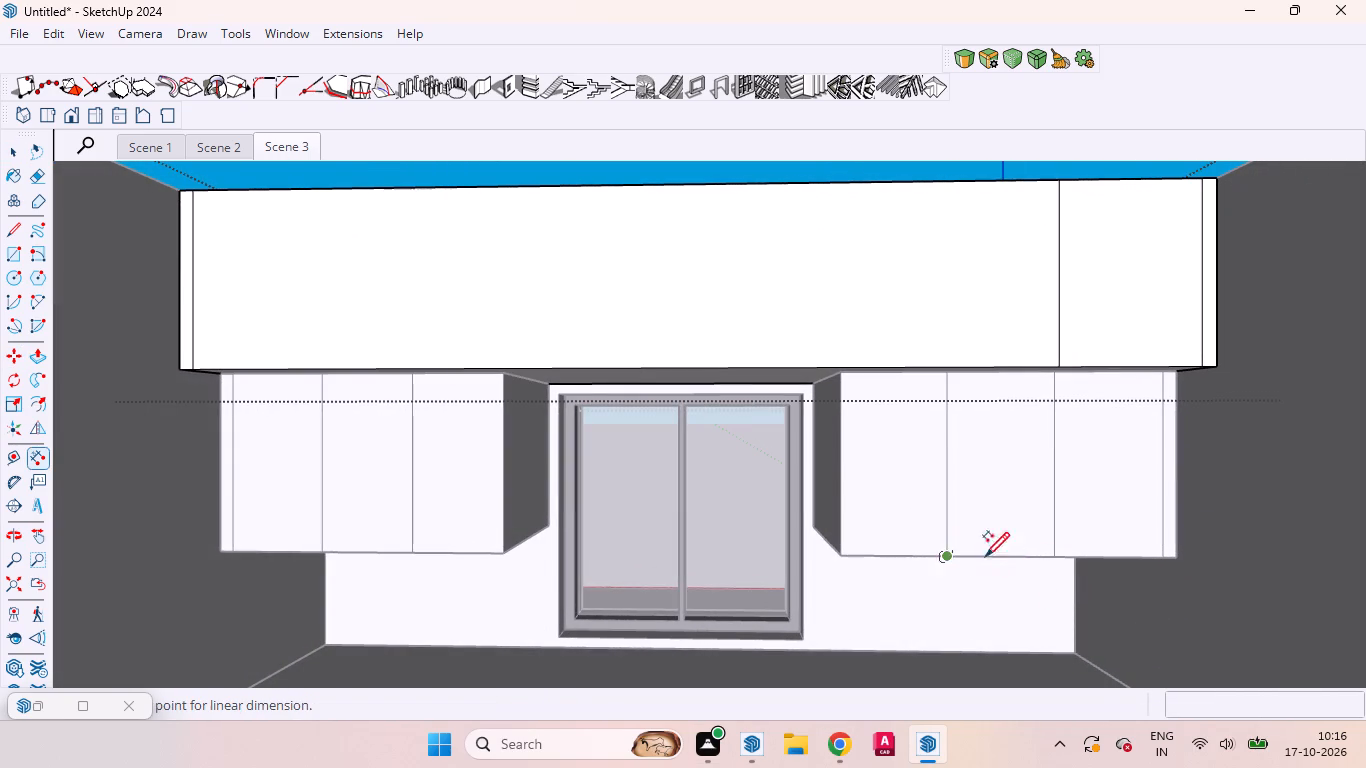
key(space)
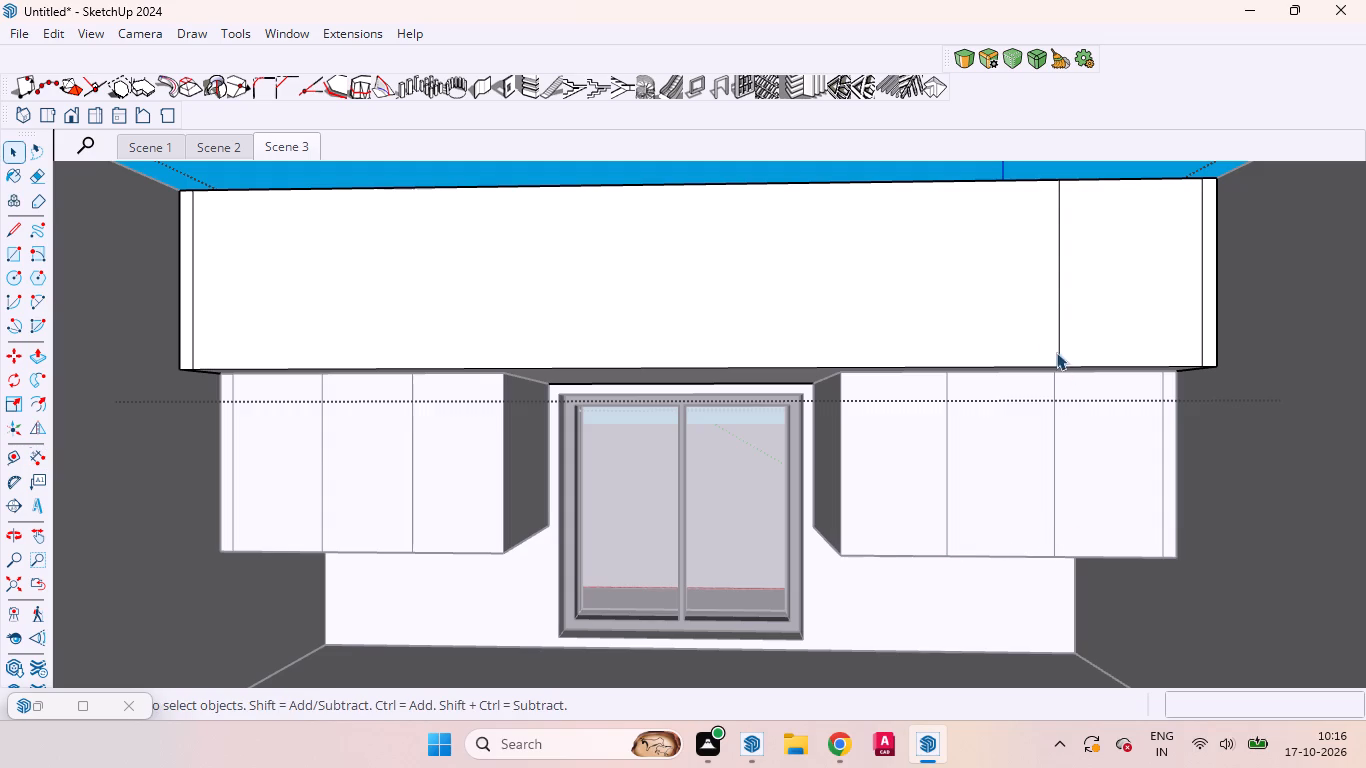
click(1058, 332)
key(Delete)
Copy the right-hand strip line 1'4" inward across the upper cabinet front, repeating it six times, and raise the number of copies to ten.
click(1200, 305)
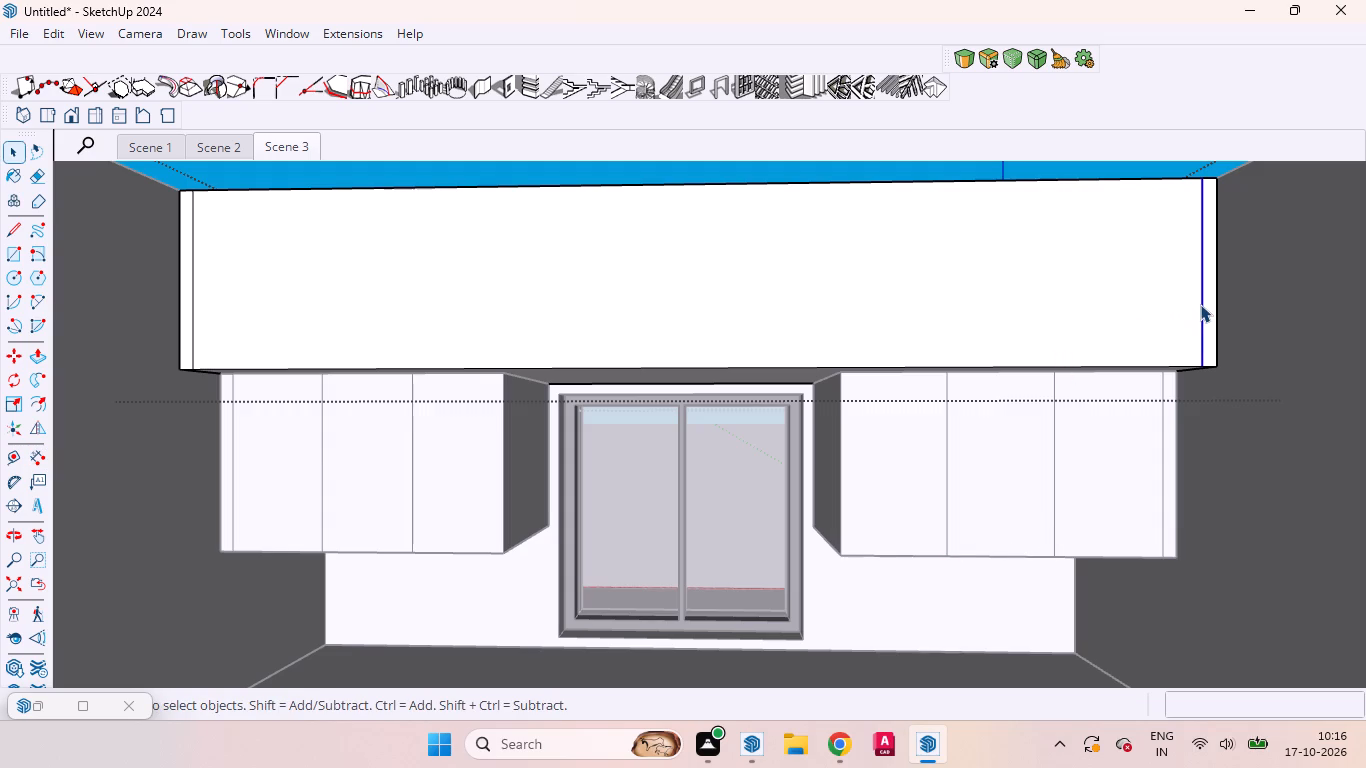
key(m)
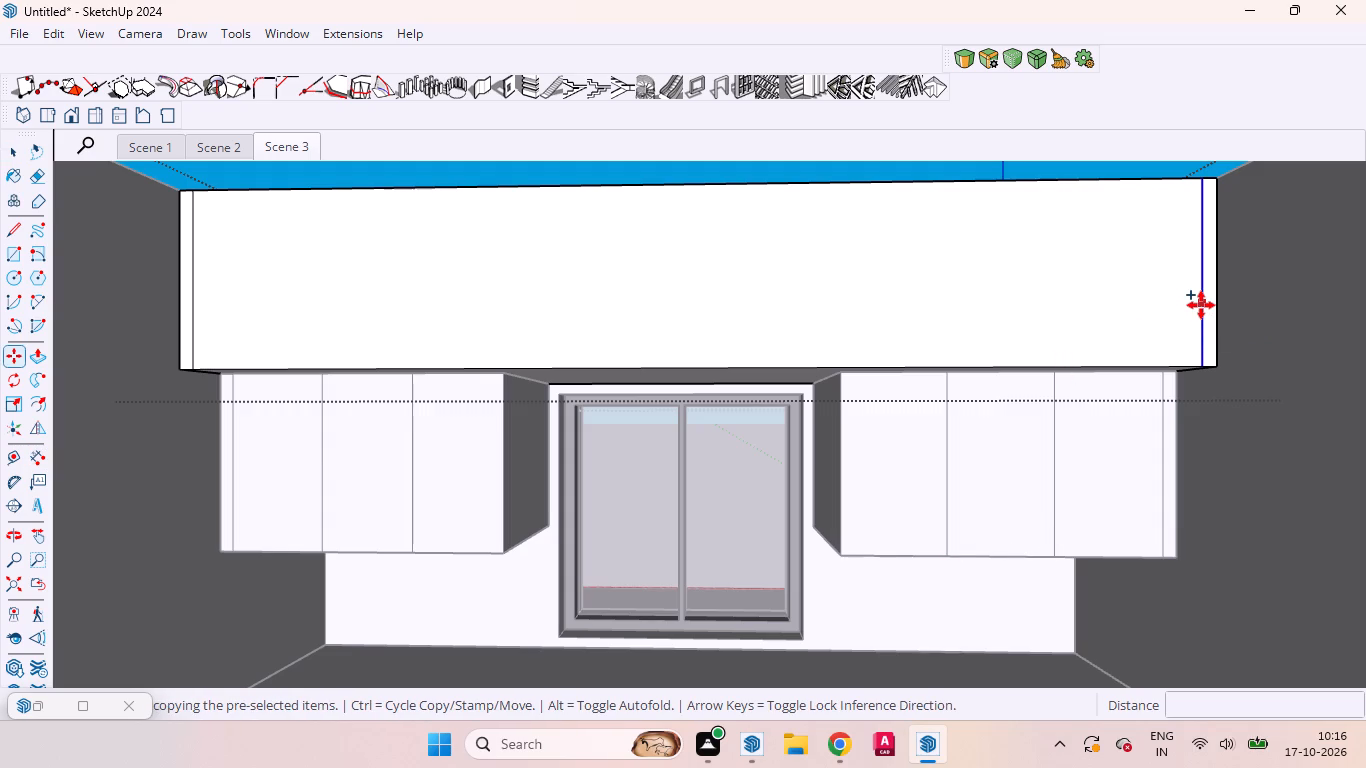
click(1202, 305)
key(1)
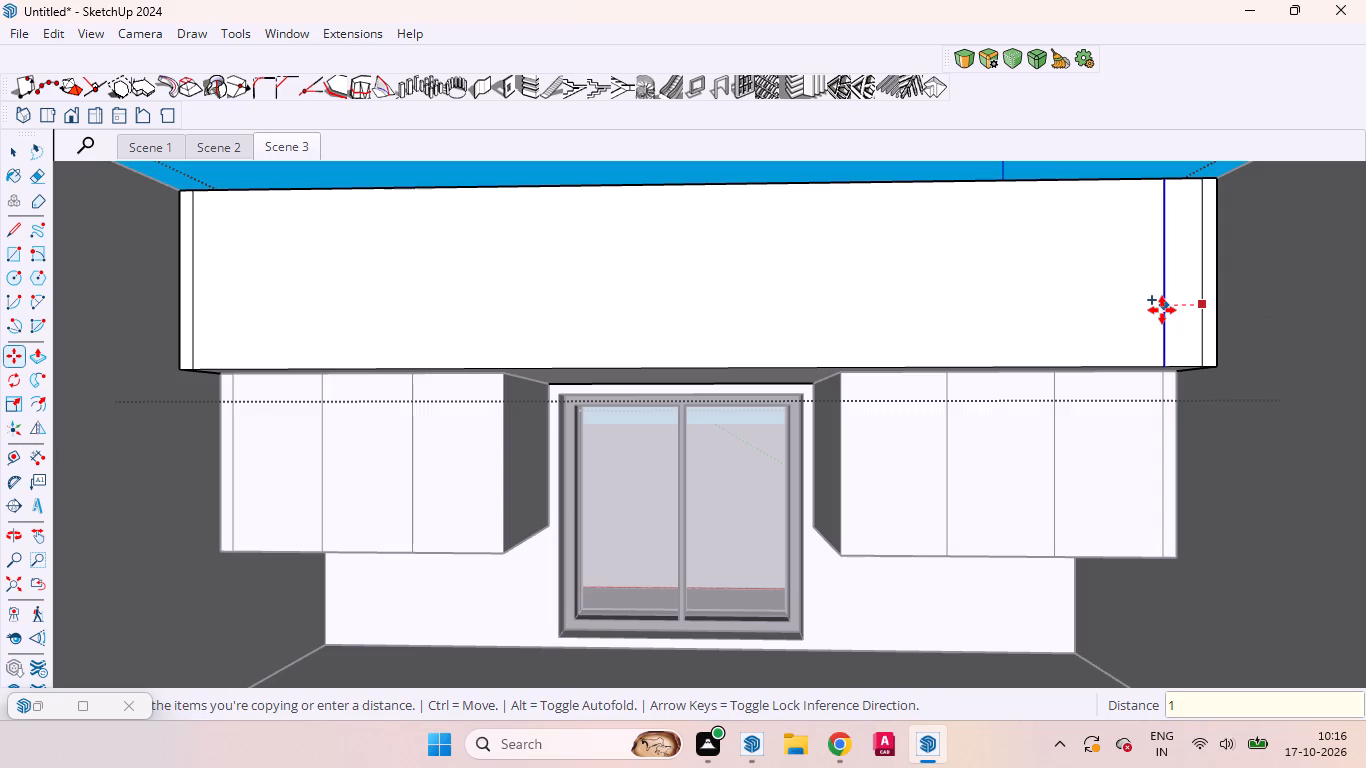
key(apostrophe)
key(4)
key(Return)
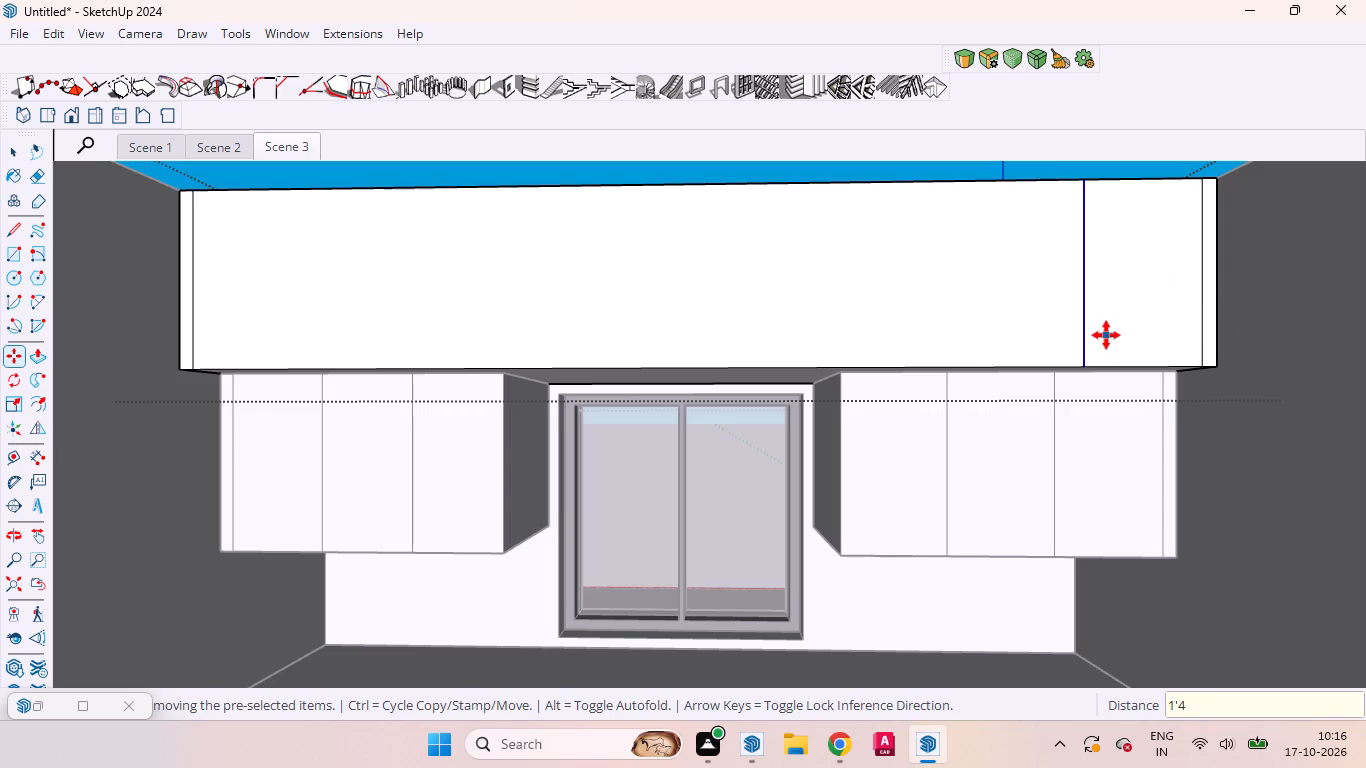
key(shift+asterisk)
key(6)
key(Return)
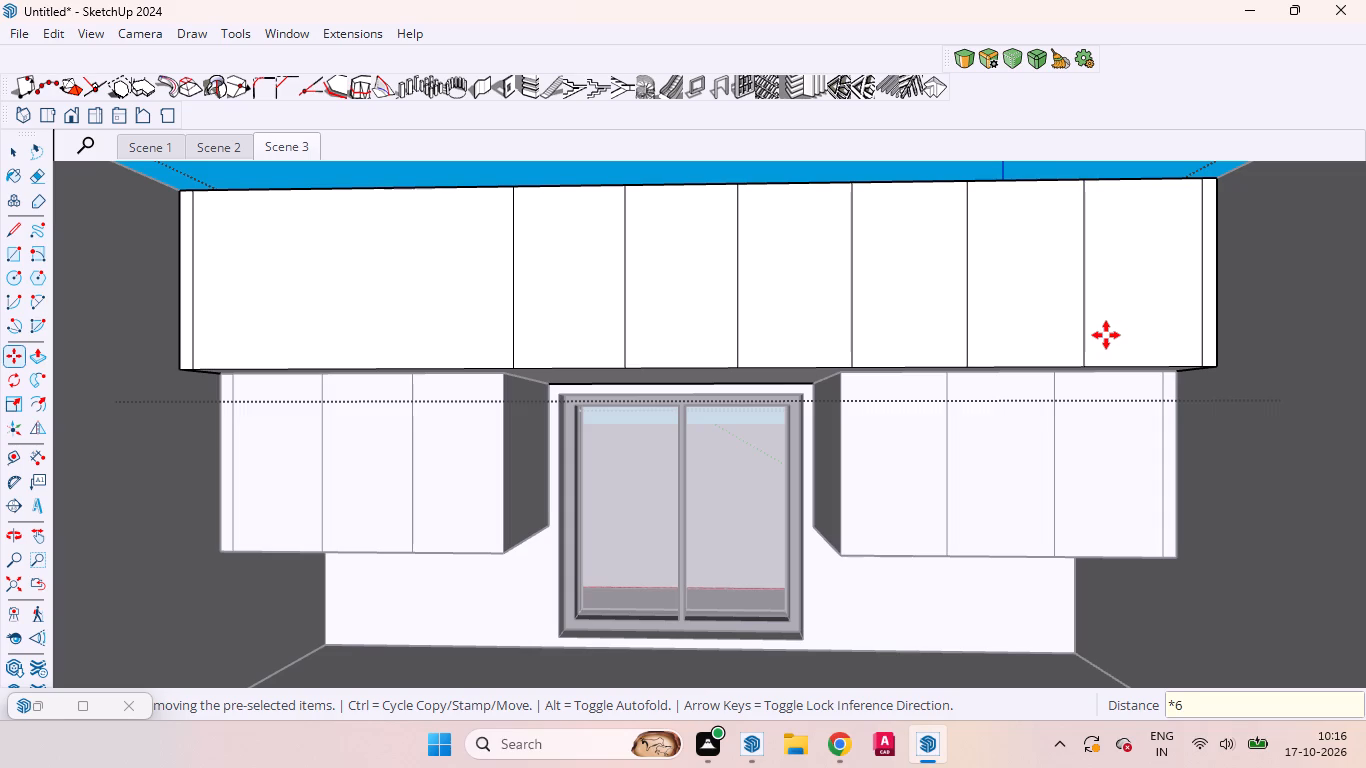
key(shift+asterisk)
key(1)
key(0)
key(Return)
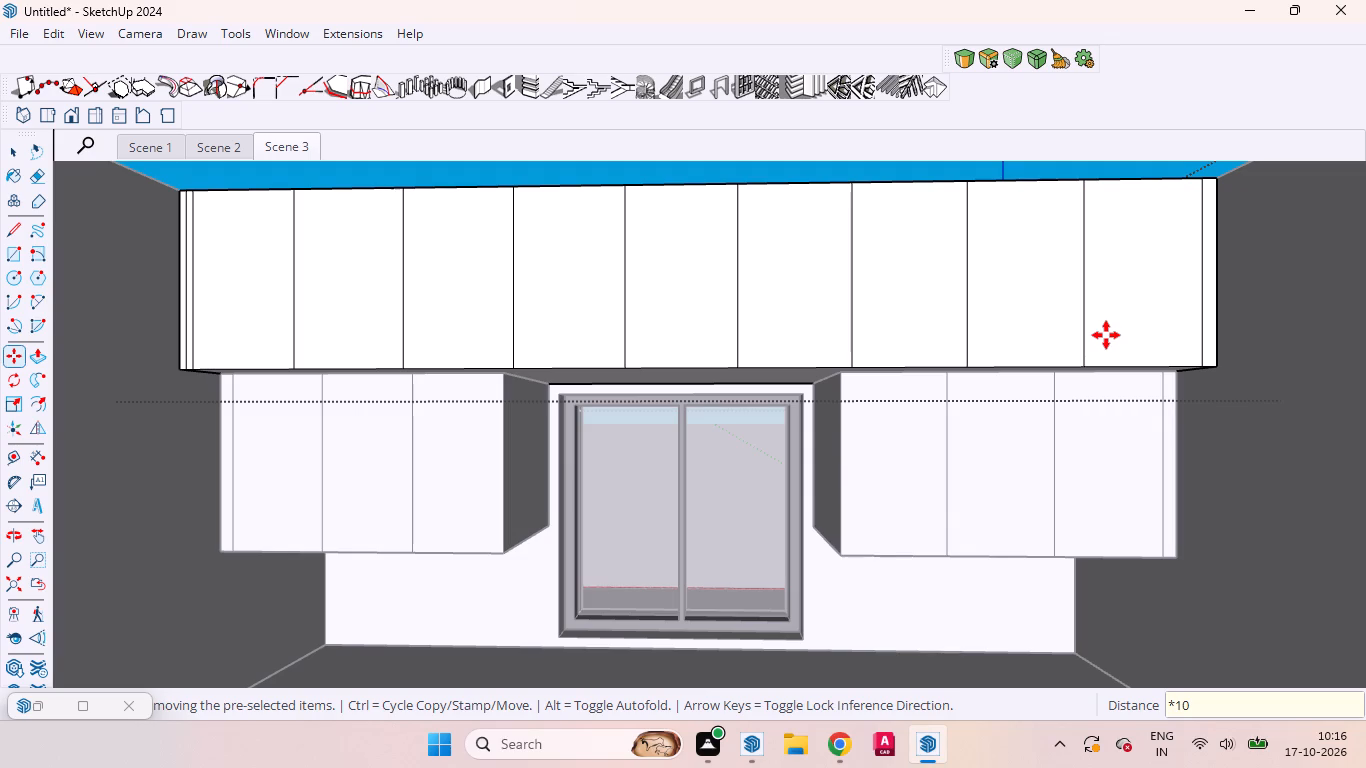
Delete the 2" strip line at the left end of the upper cabinet front.
key(space)
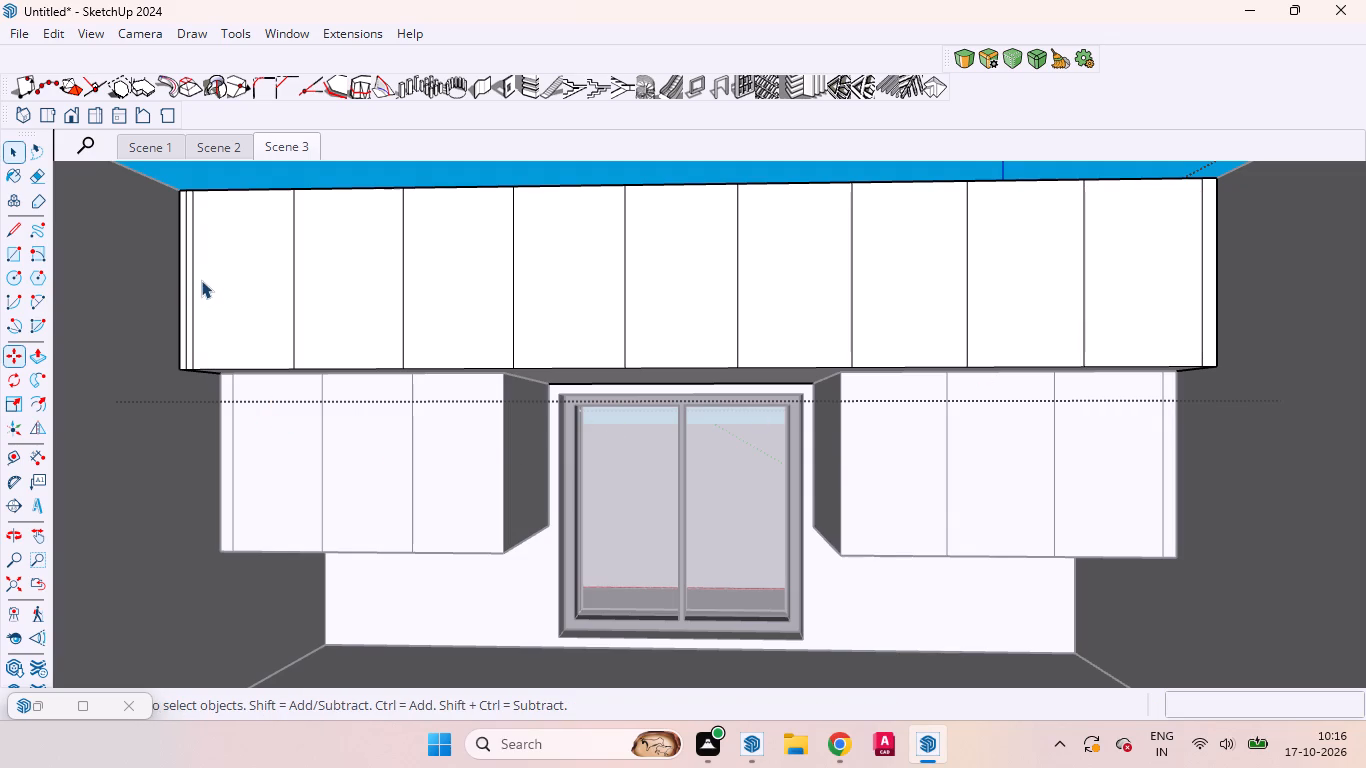
click(195, 270)
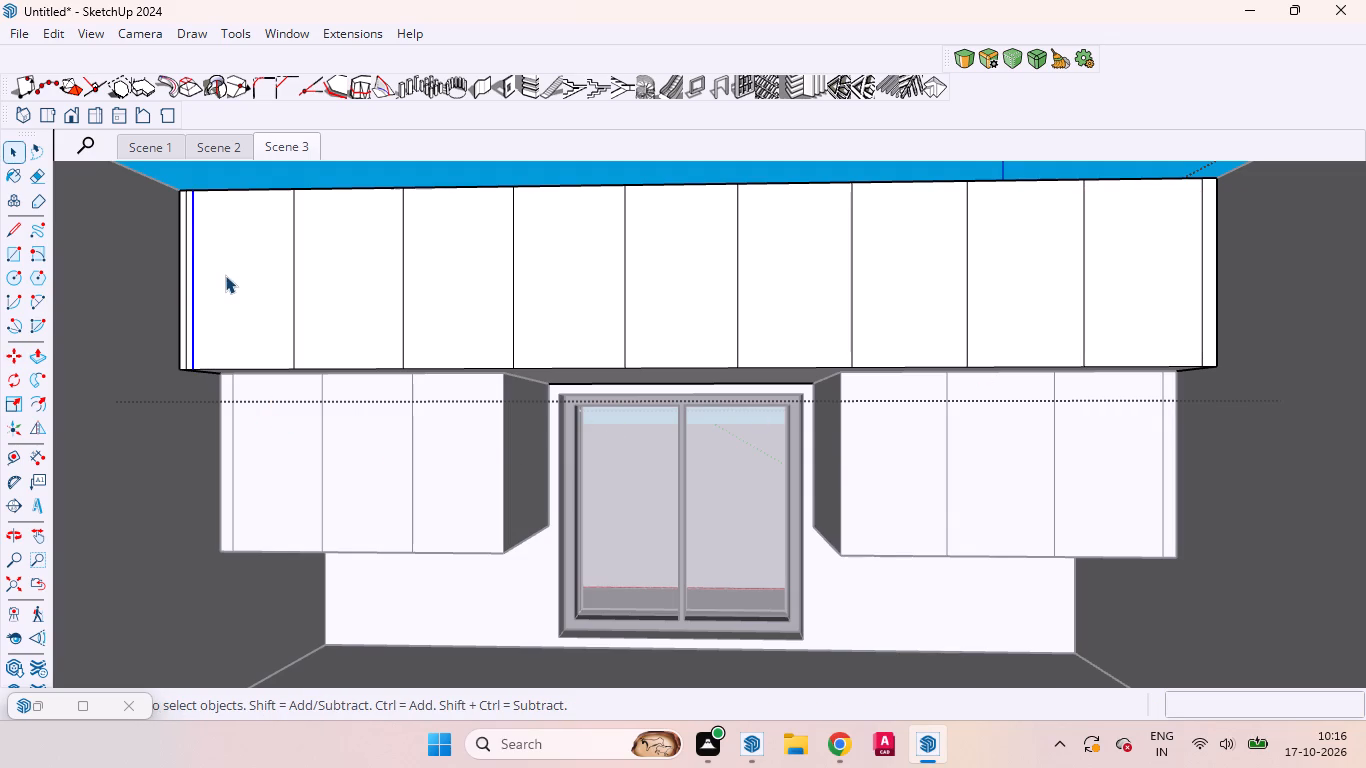
key(Delete)
View the model from above and delete the stray line lying outside the upper cabinet.
click(54, 116)
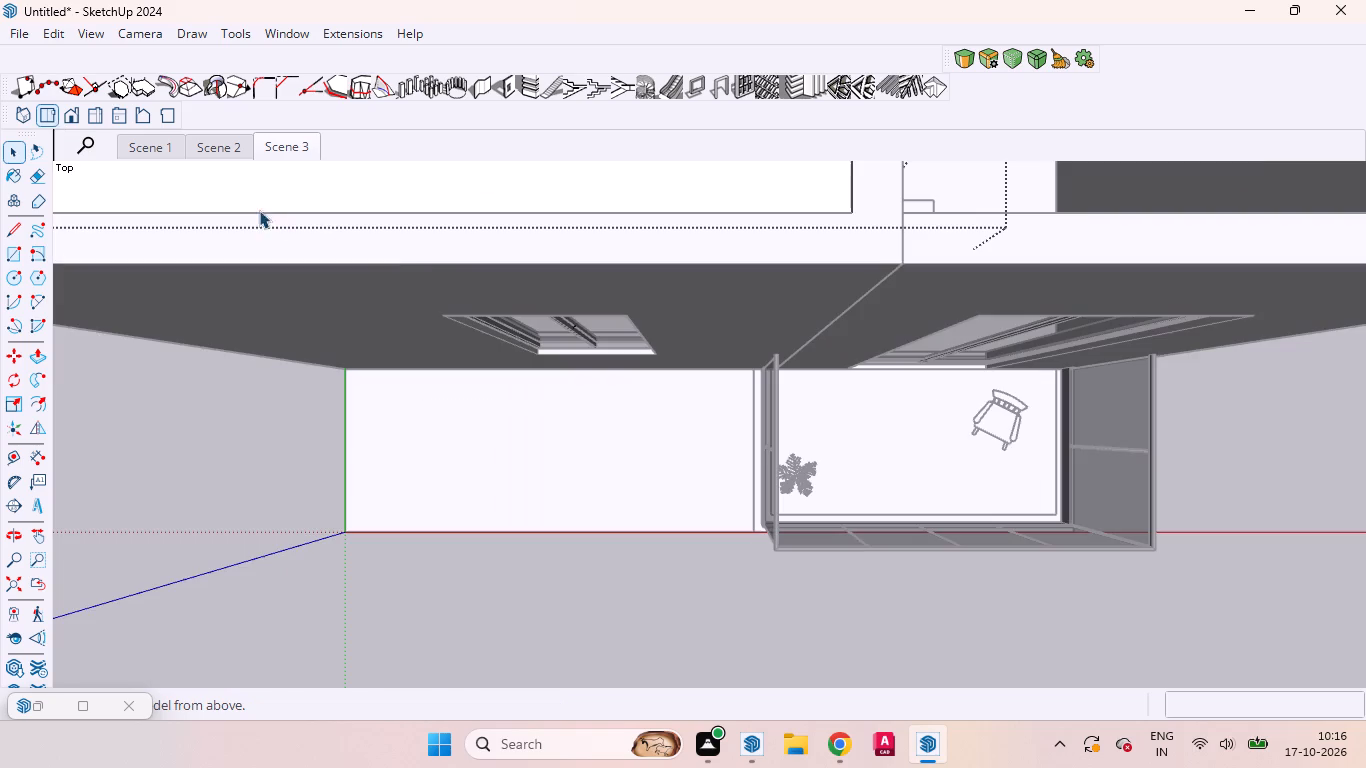
scroll(563, 318, down, 5)
middle_click(580, 365)
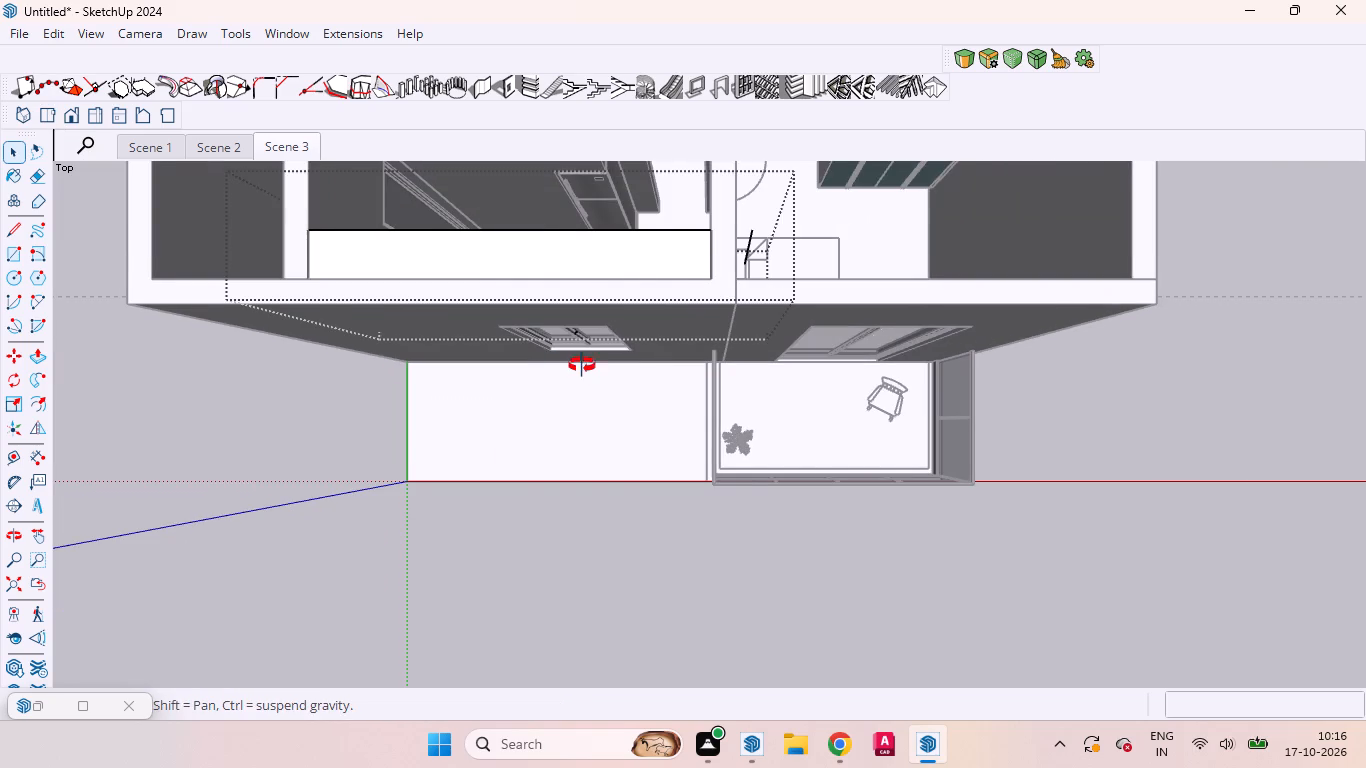
scroll(582, 361, up, 1)
scroll(678, 274, up, 1)
scroll(484, 420, up, 6)
scroll(500, 416, down, 1)
scroll(501, 415, up, 2)
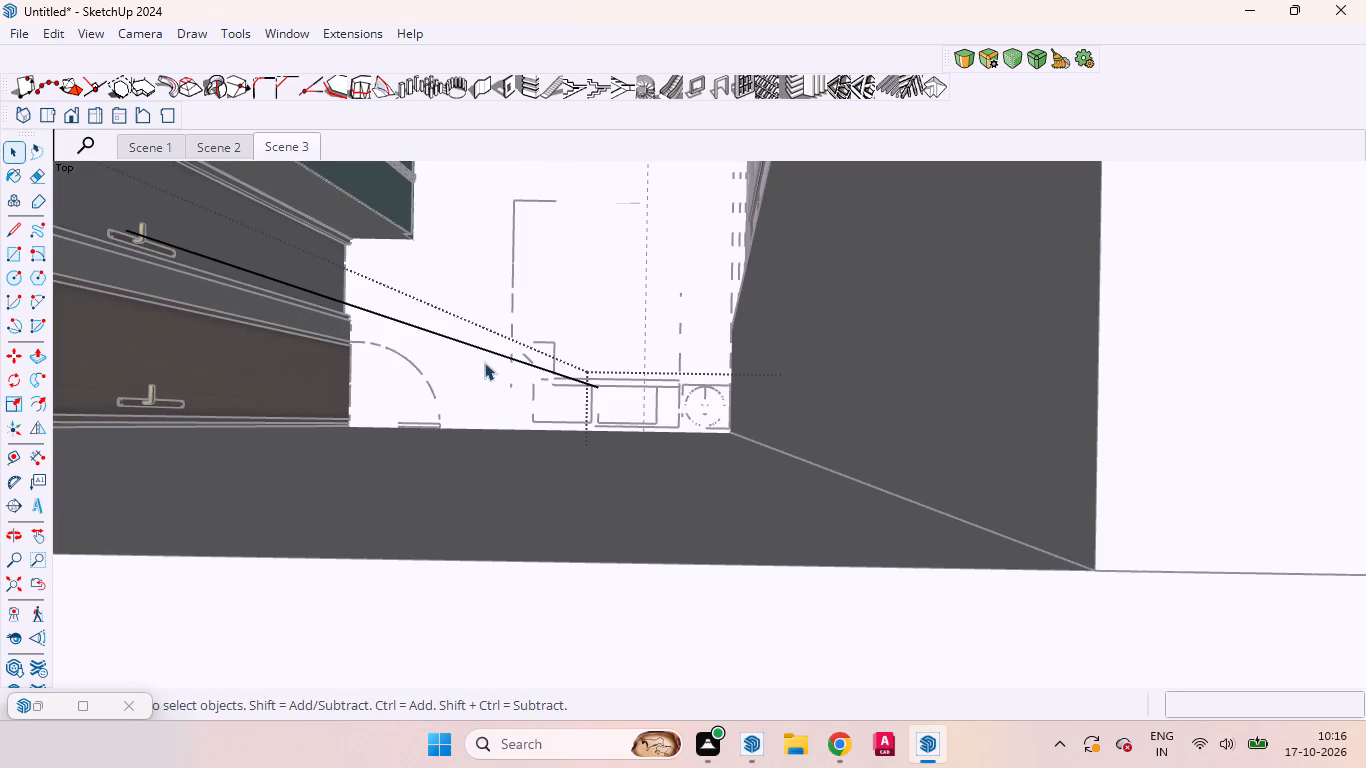
click(464, 336)
click(464, 347)
click(465, 342)
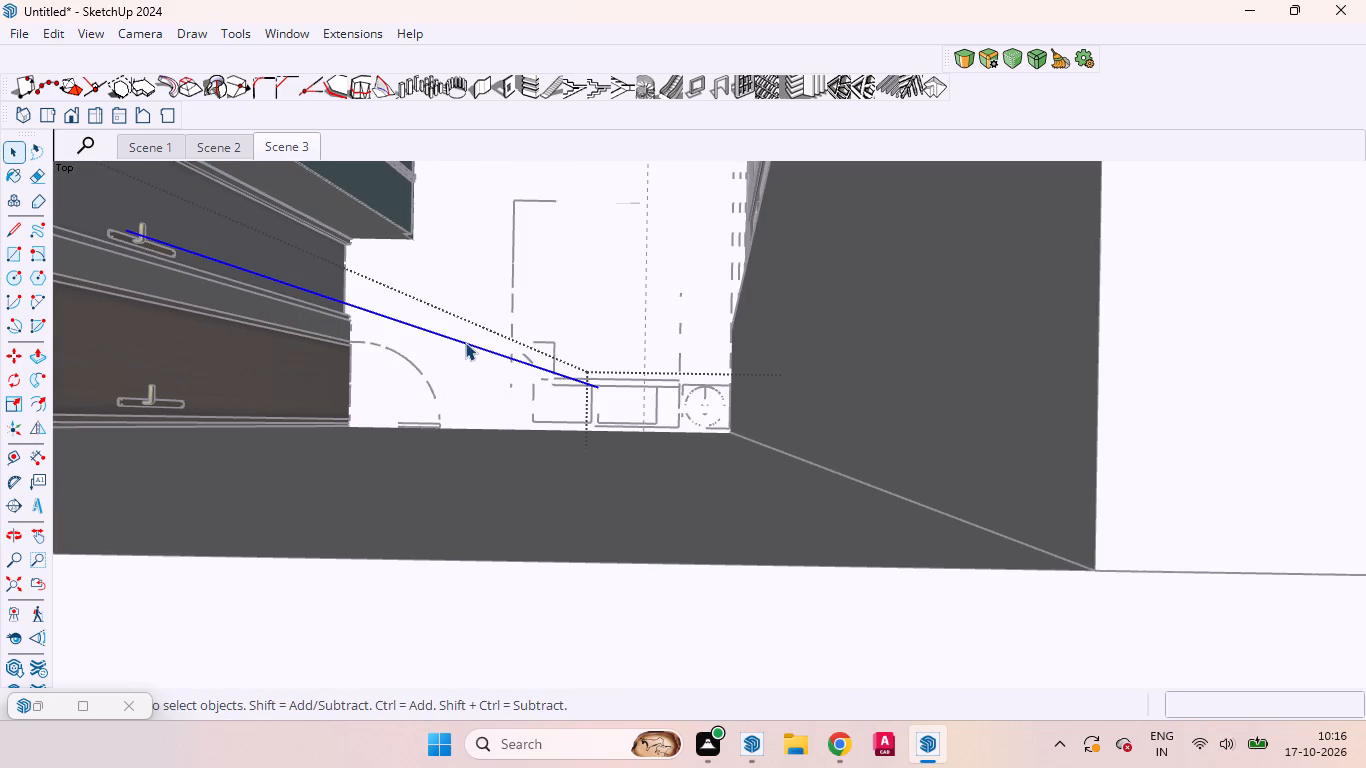
key(Delete)
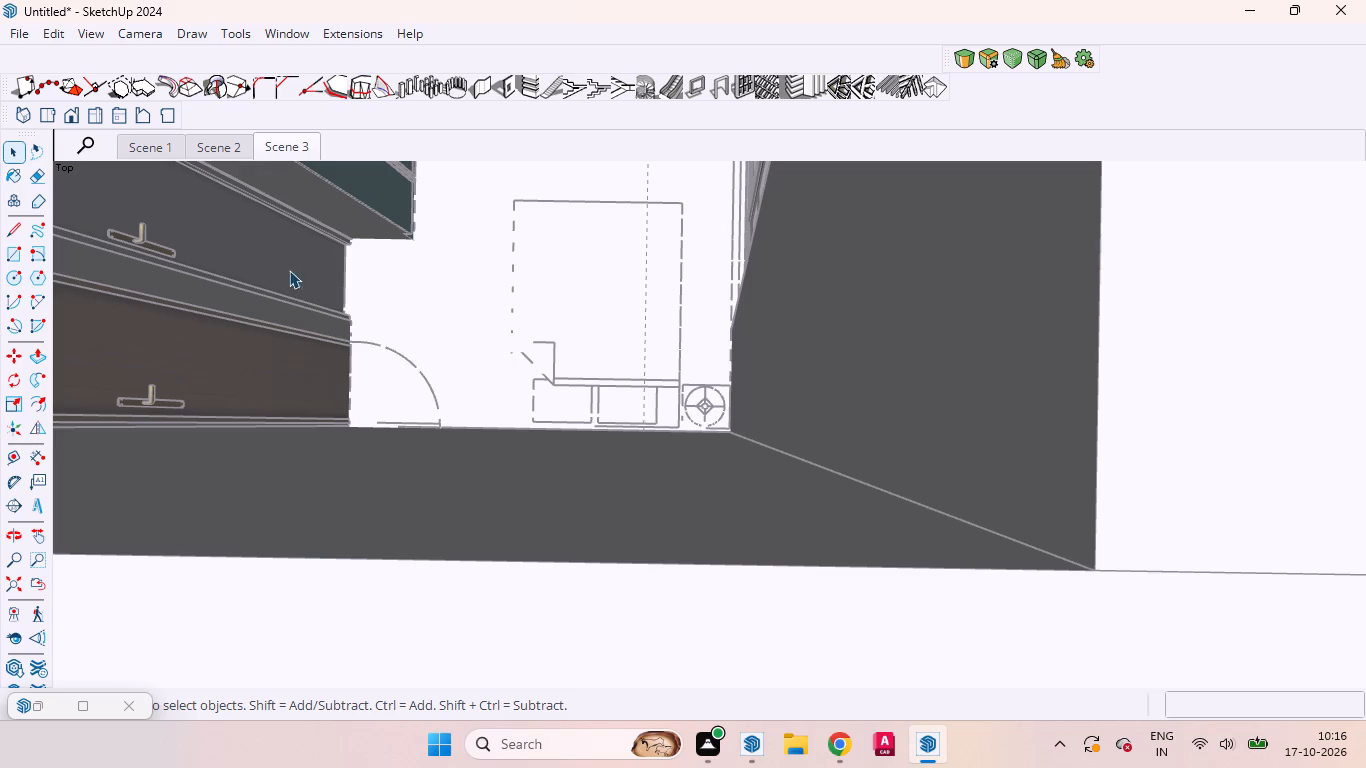
In the Scene 3 view, copy the nine door division lines of the upper cabinet front 3 mm to the right.
click(292, 147)
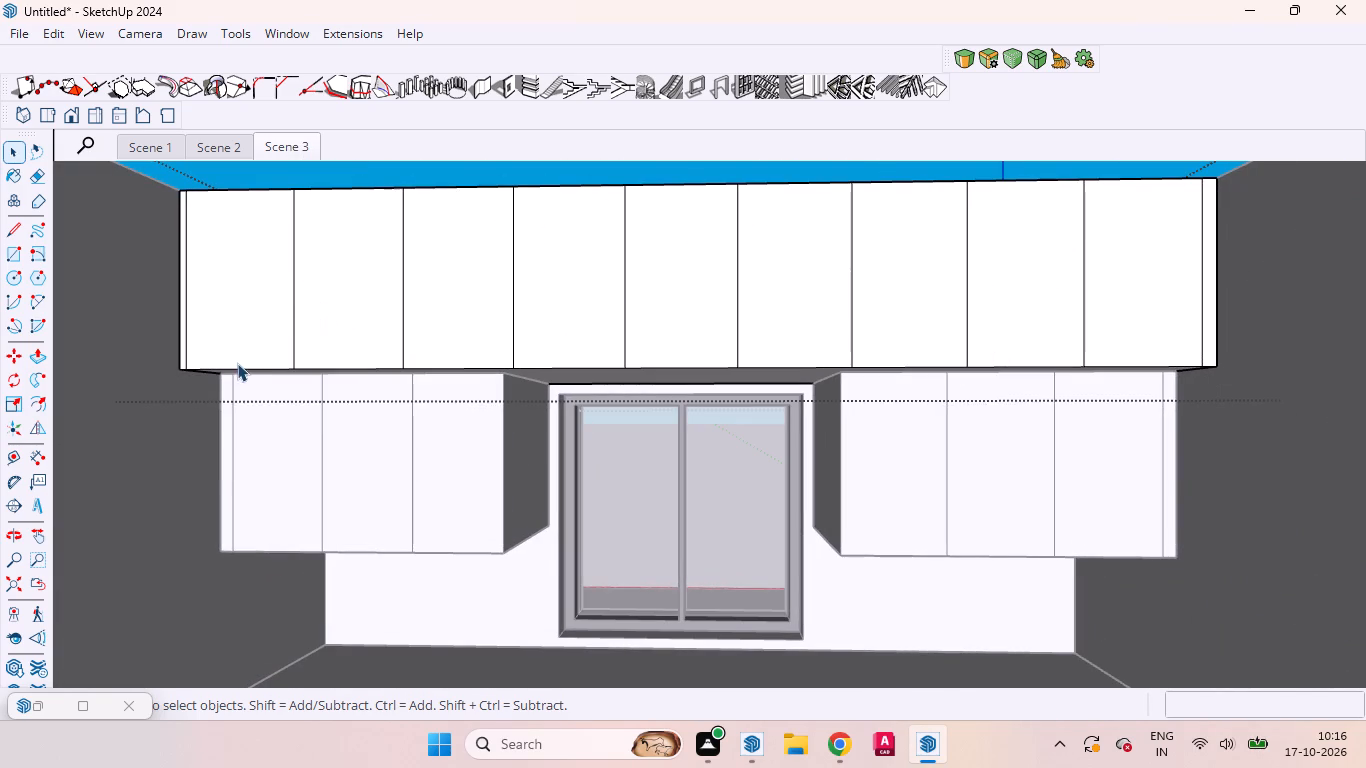
ctrl+click(186, 321)
ctrl+click(294, 312)
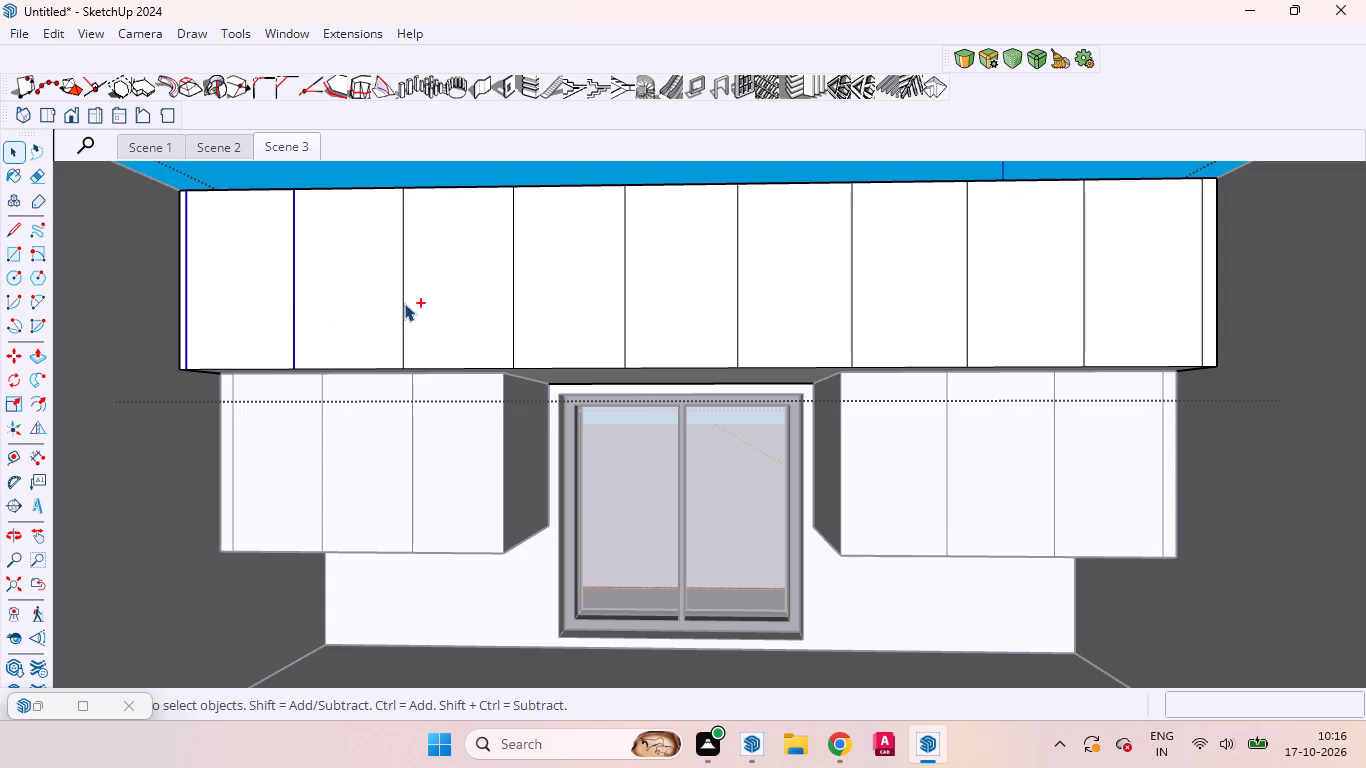
ctrl+click(404, 303)
ctrl+click(513, 298)
ctrl+click(625, 284)
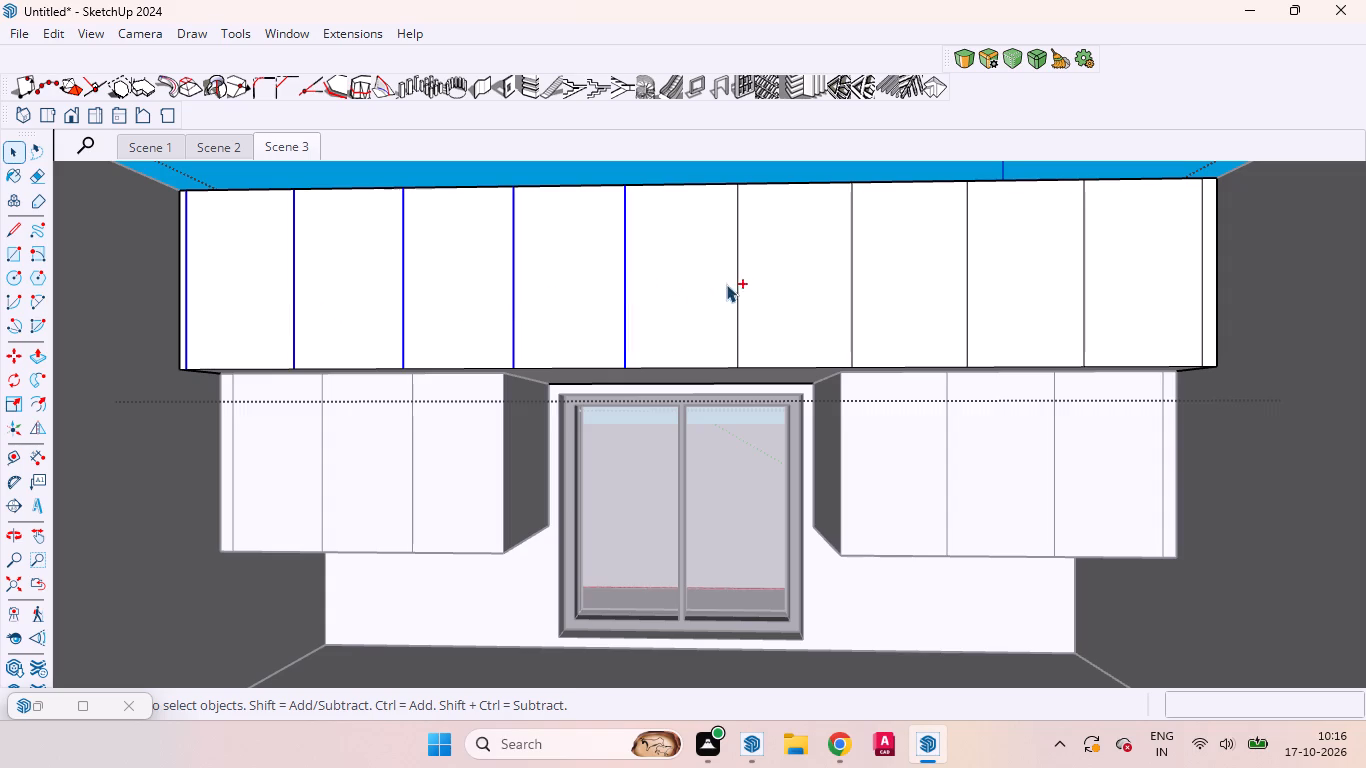
ctrl+click(737, 289)
ctrl+click(849, 293)
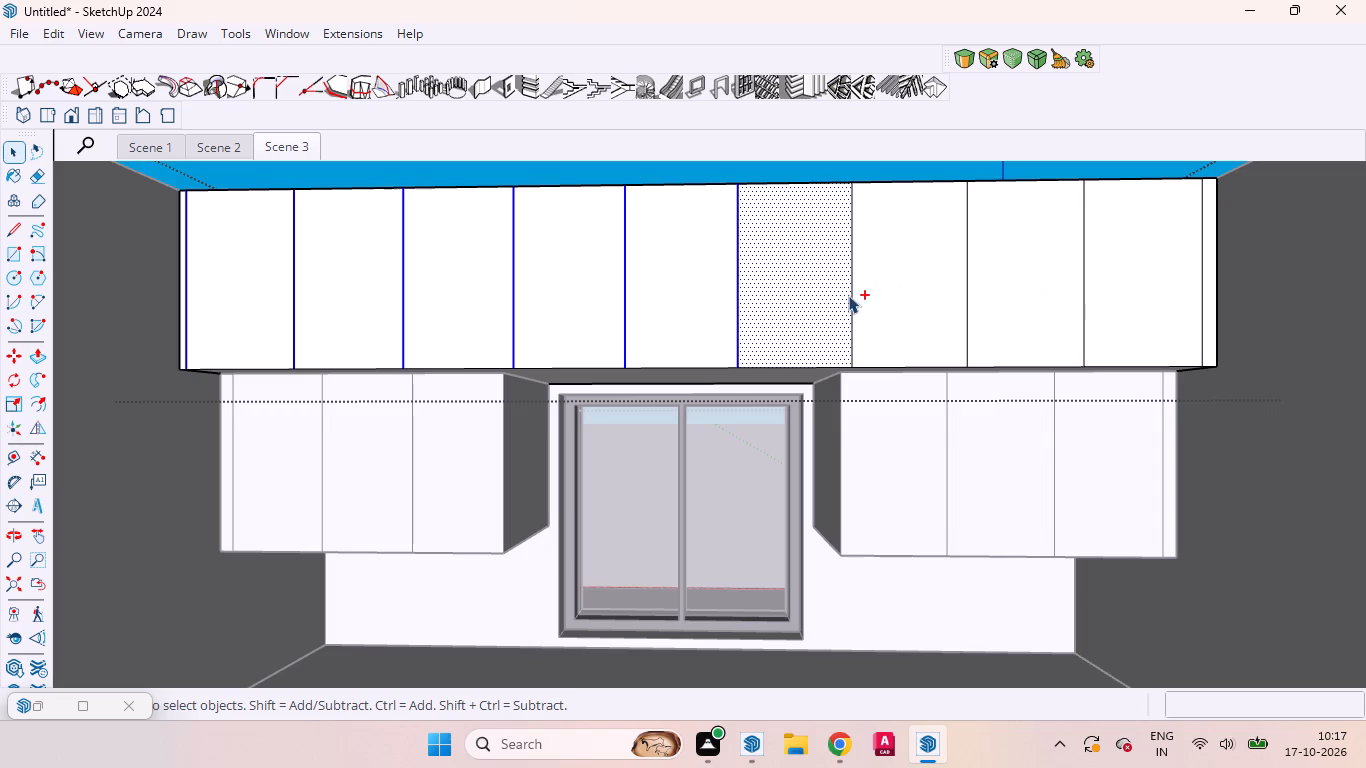
shift+click(822, 289)
ctrl+click(852, 289)
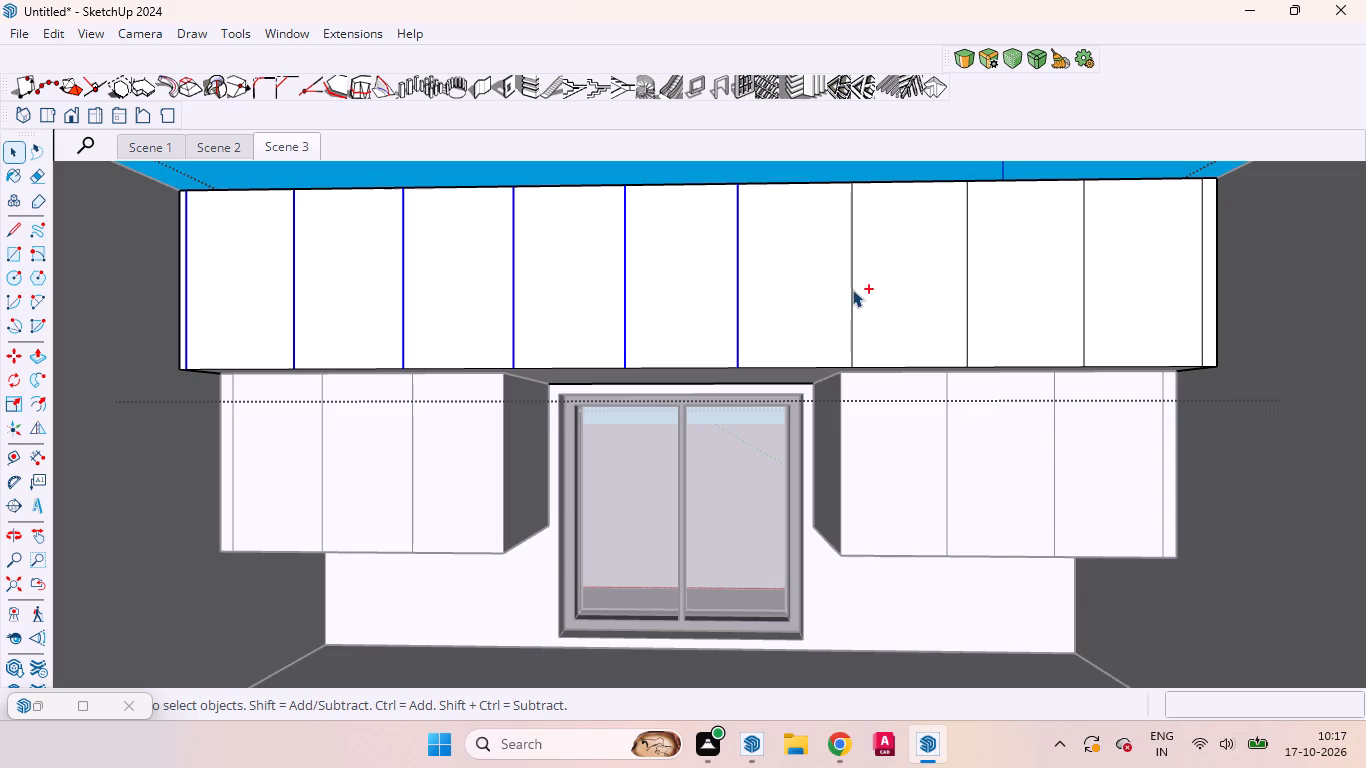
ctrl+click(966, 294)
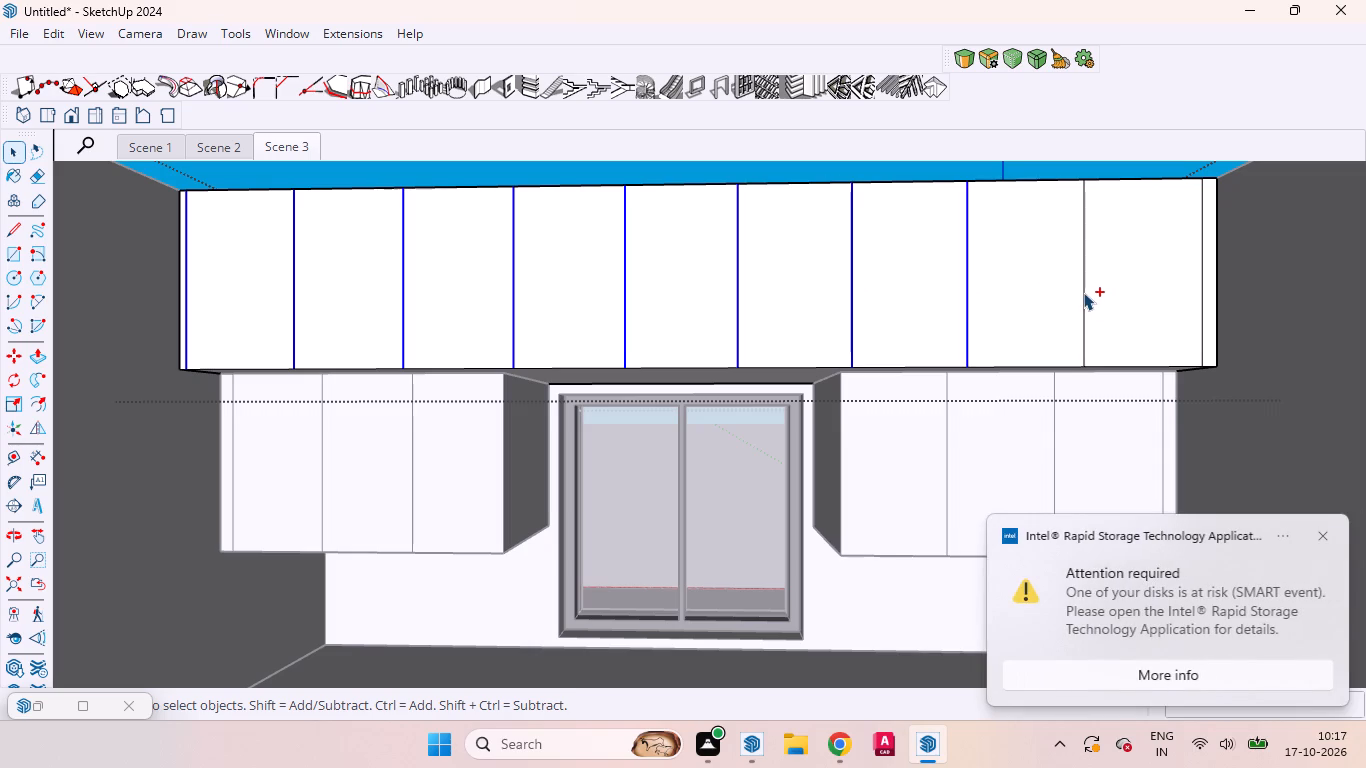
ctrl+click(1083, 292)
key(m)
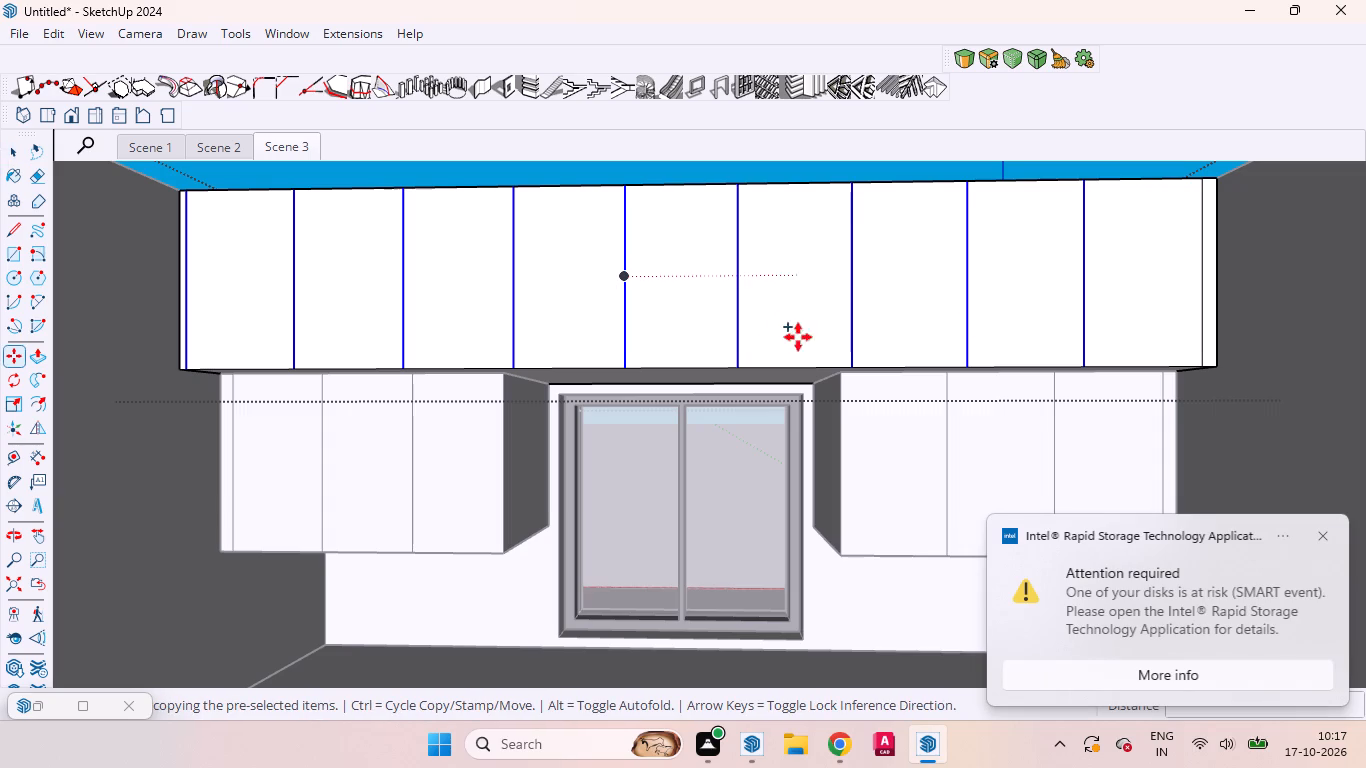
click(774, 318)
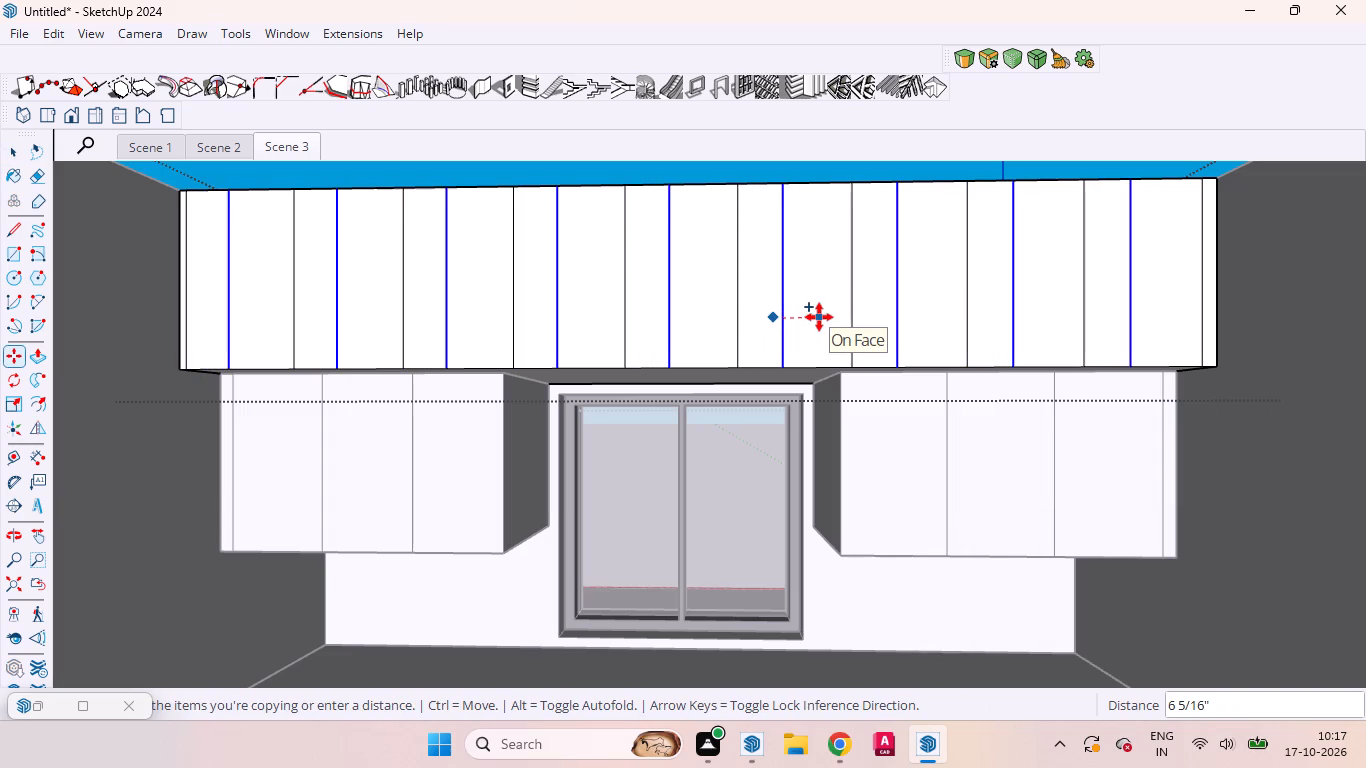
key(3)
key(m)
key(m)
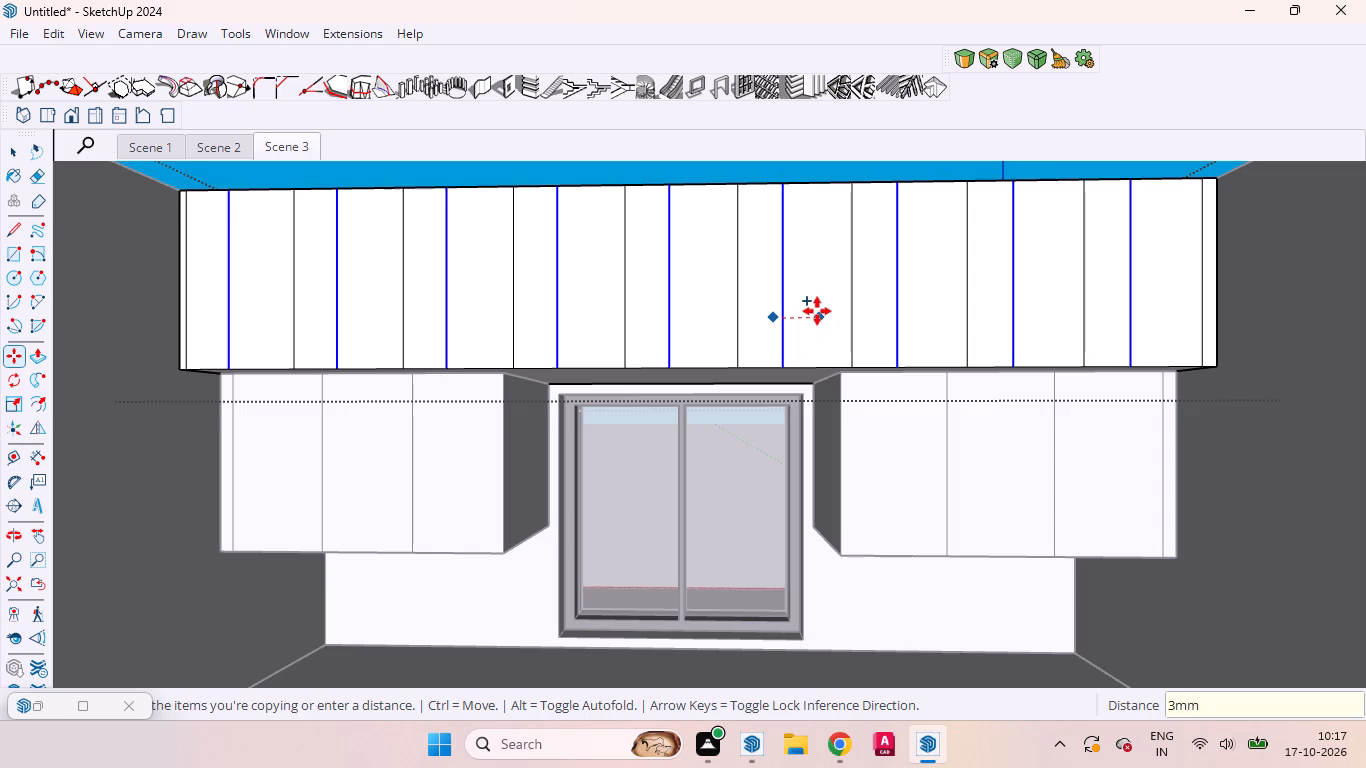
key(Return)
key(space)
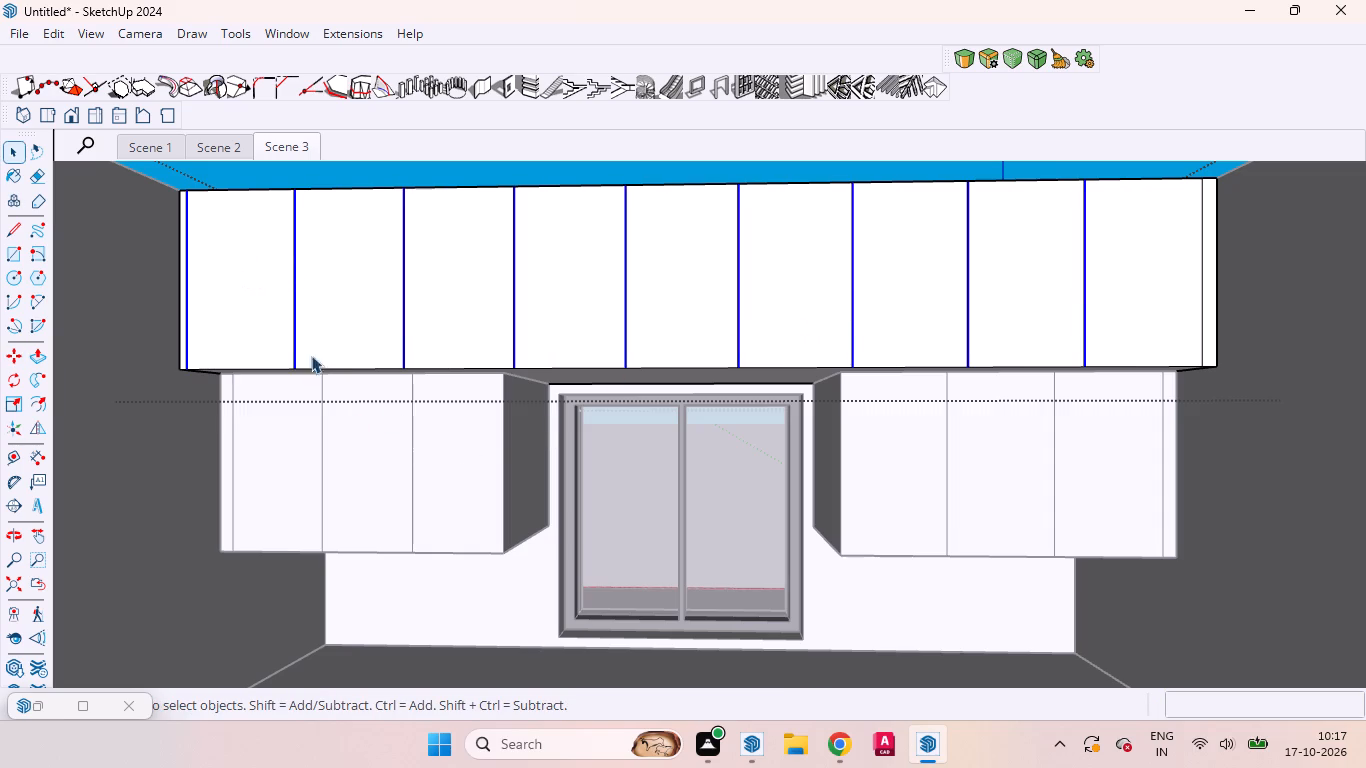
Copy the right-hand end strip line 3 mm inward on the upper cabinet front.
scroll(179, 209, up, 4)
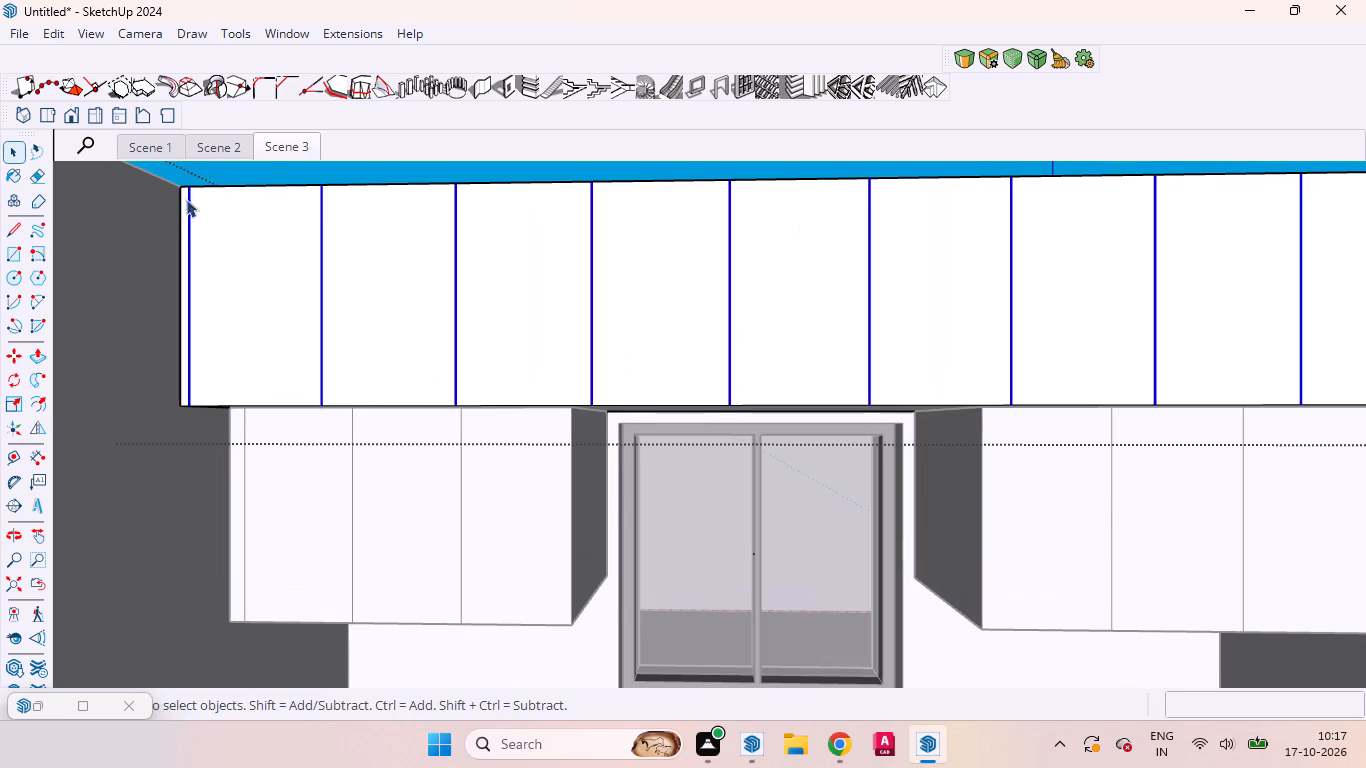
scroll(249, 304, down, 2)
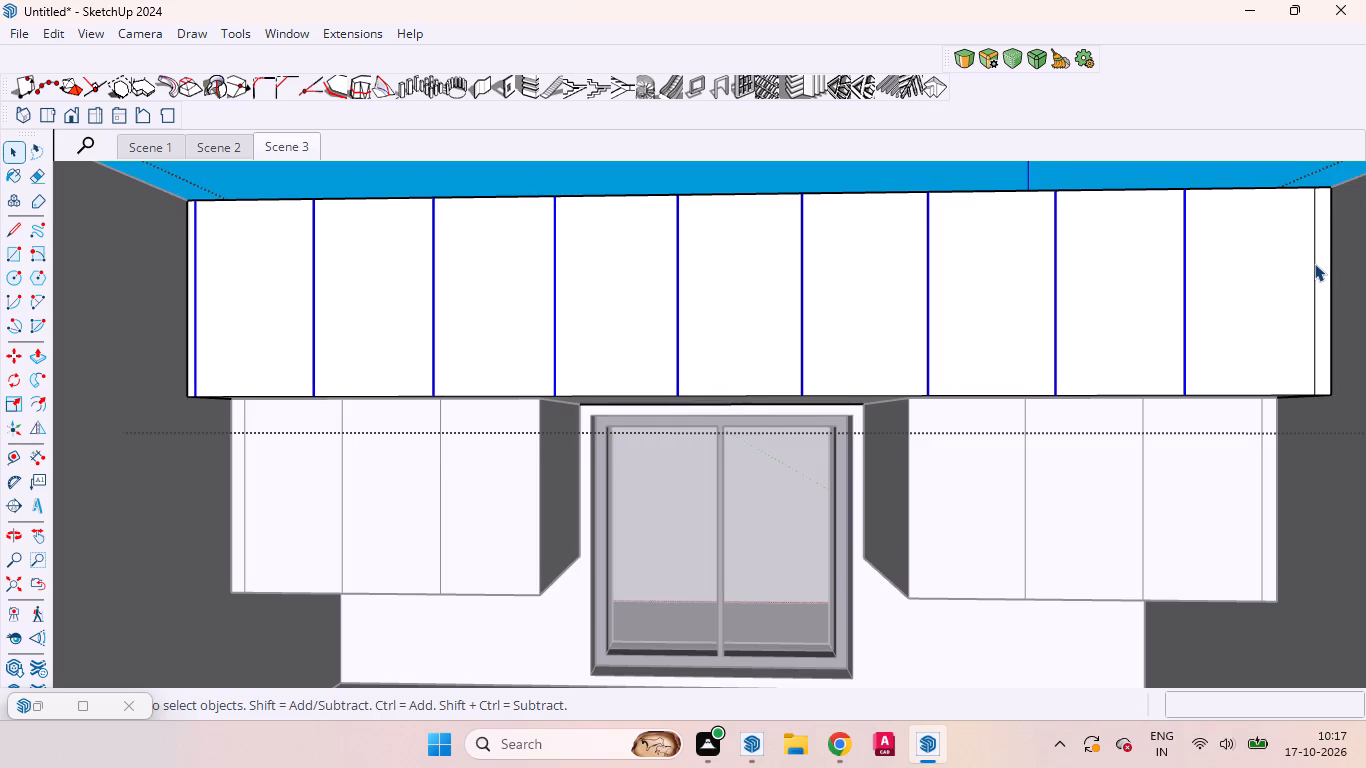
click(1314, 263)
key(m)
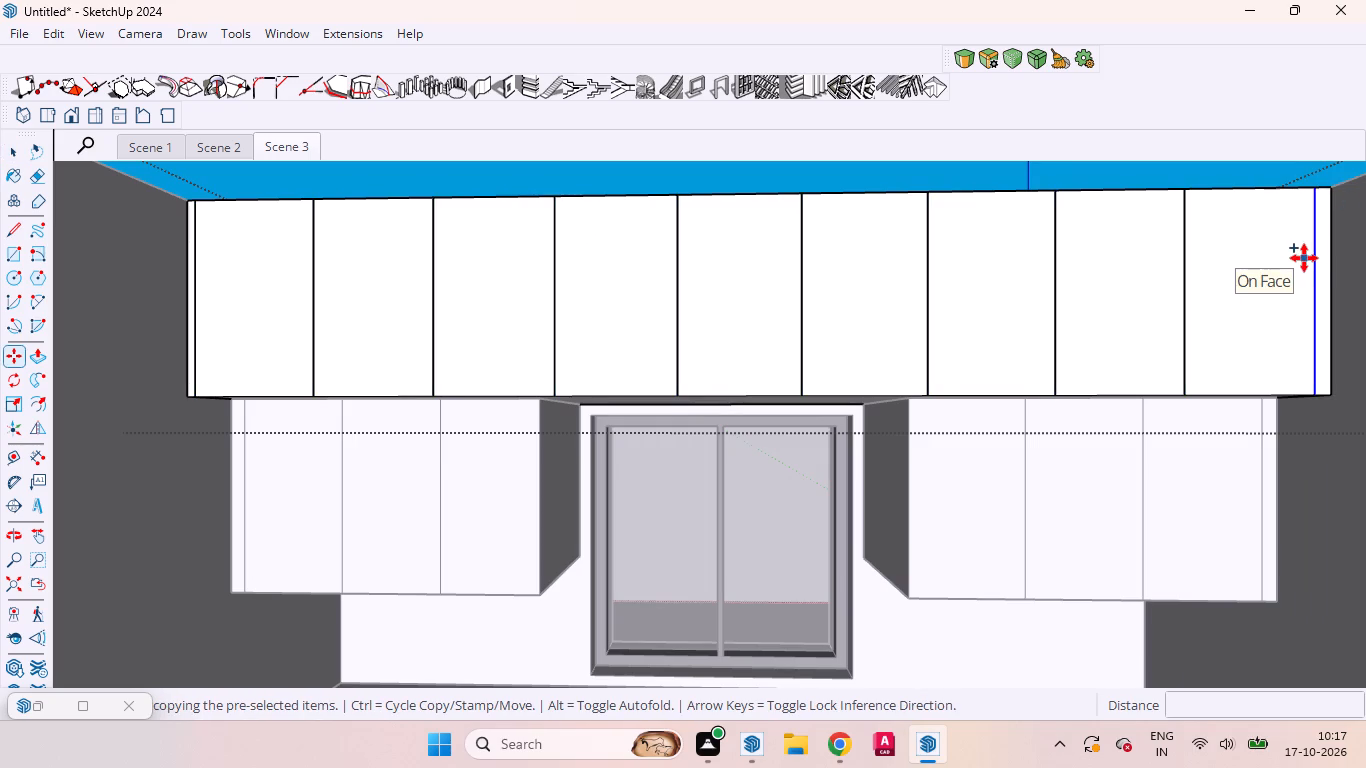
click(1304, 258)
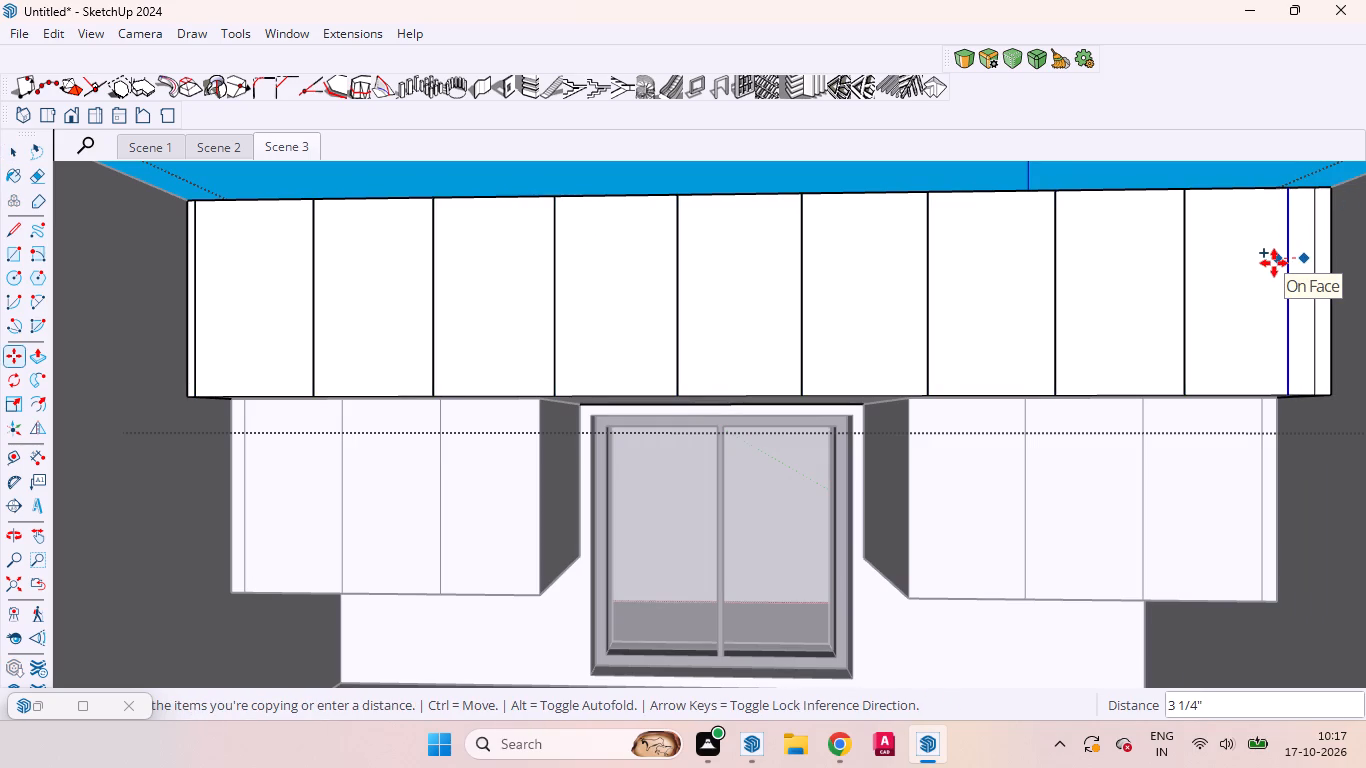
text(3mm)
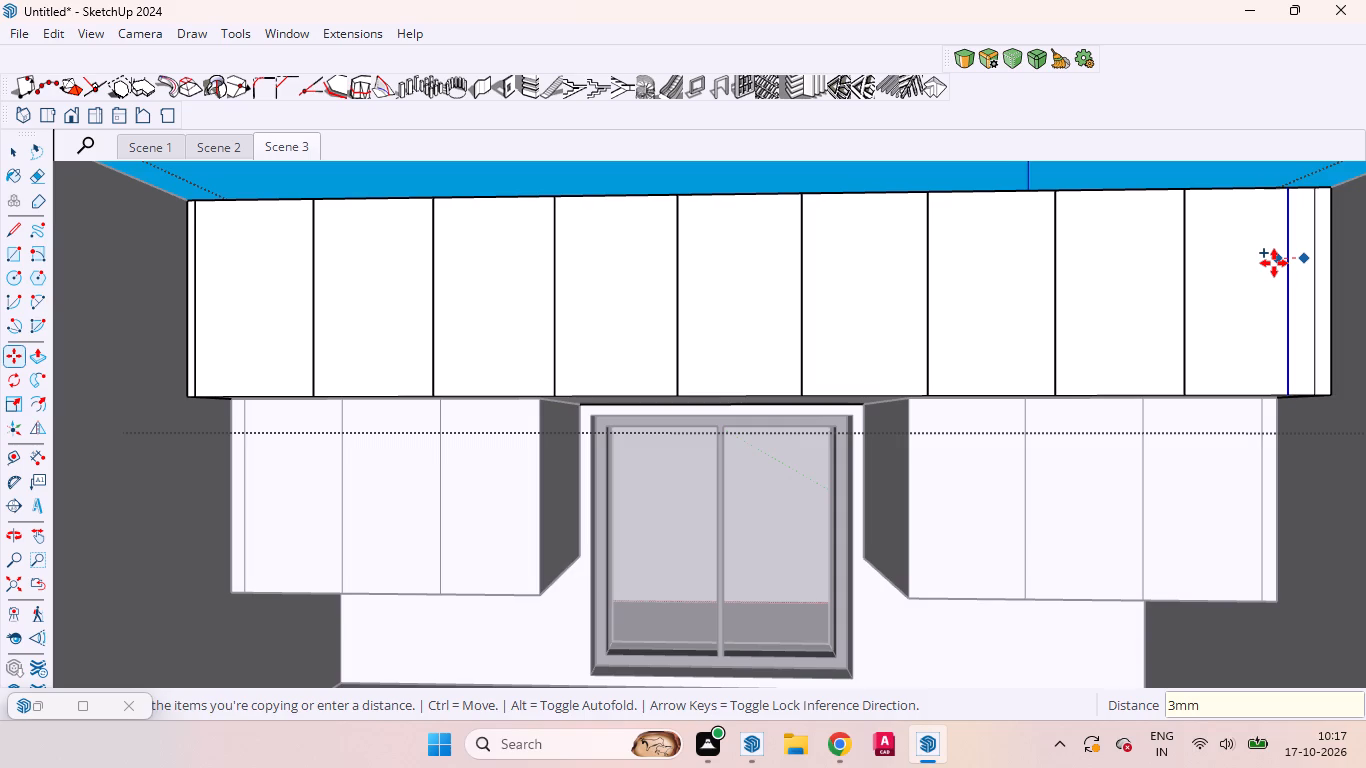
key(Return)
key(space)
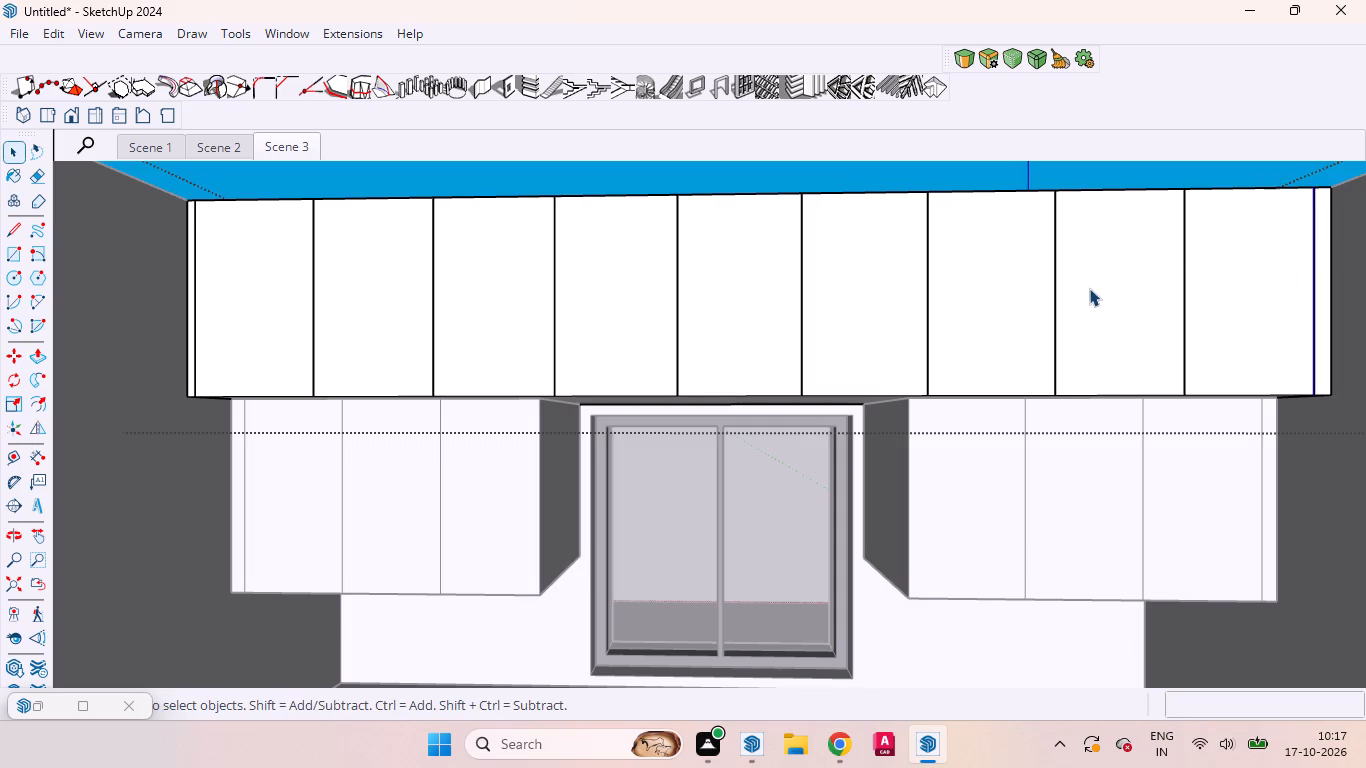
Push the narrow gap face between the second and third doors from the upper cabinet's right end 18 mm inward.
key(p)
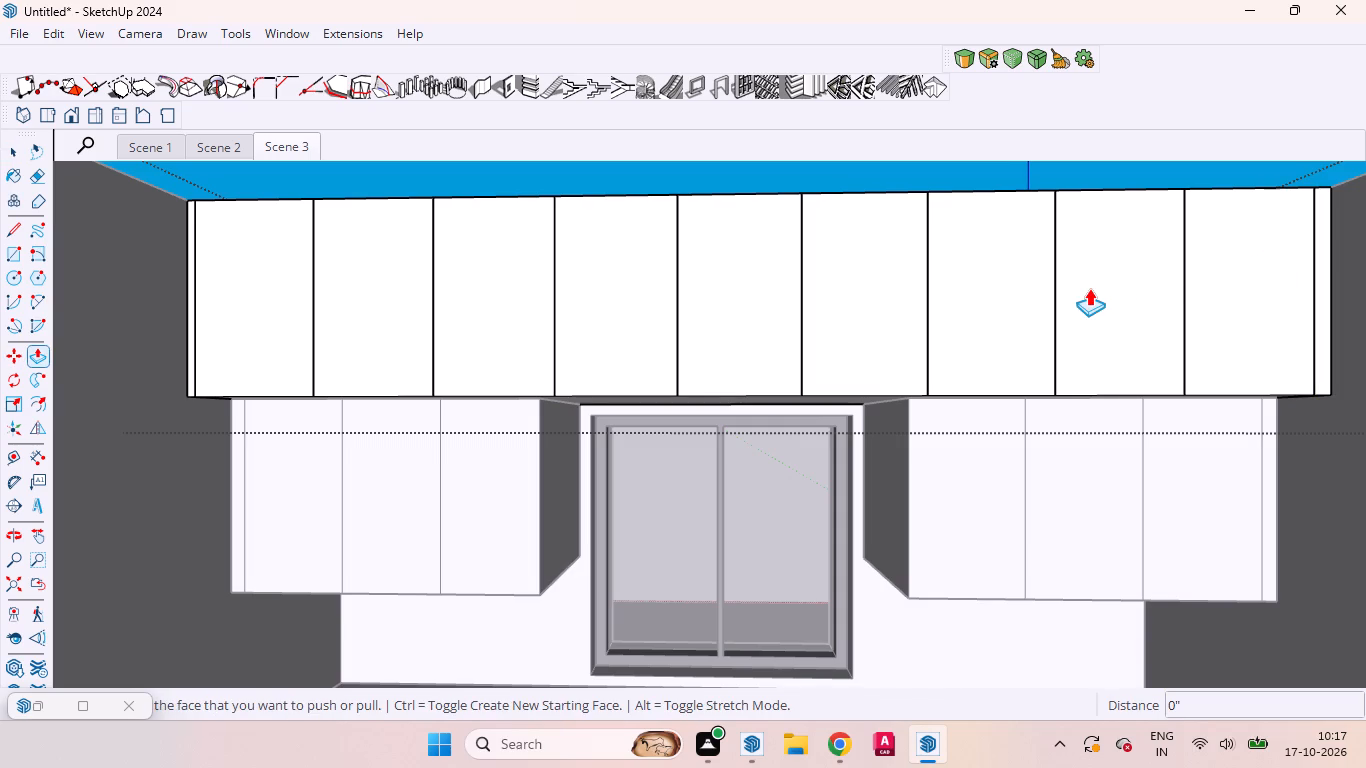
scroll(1067, 300, up, 2)
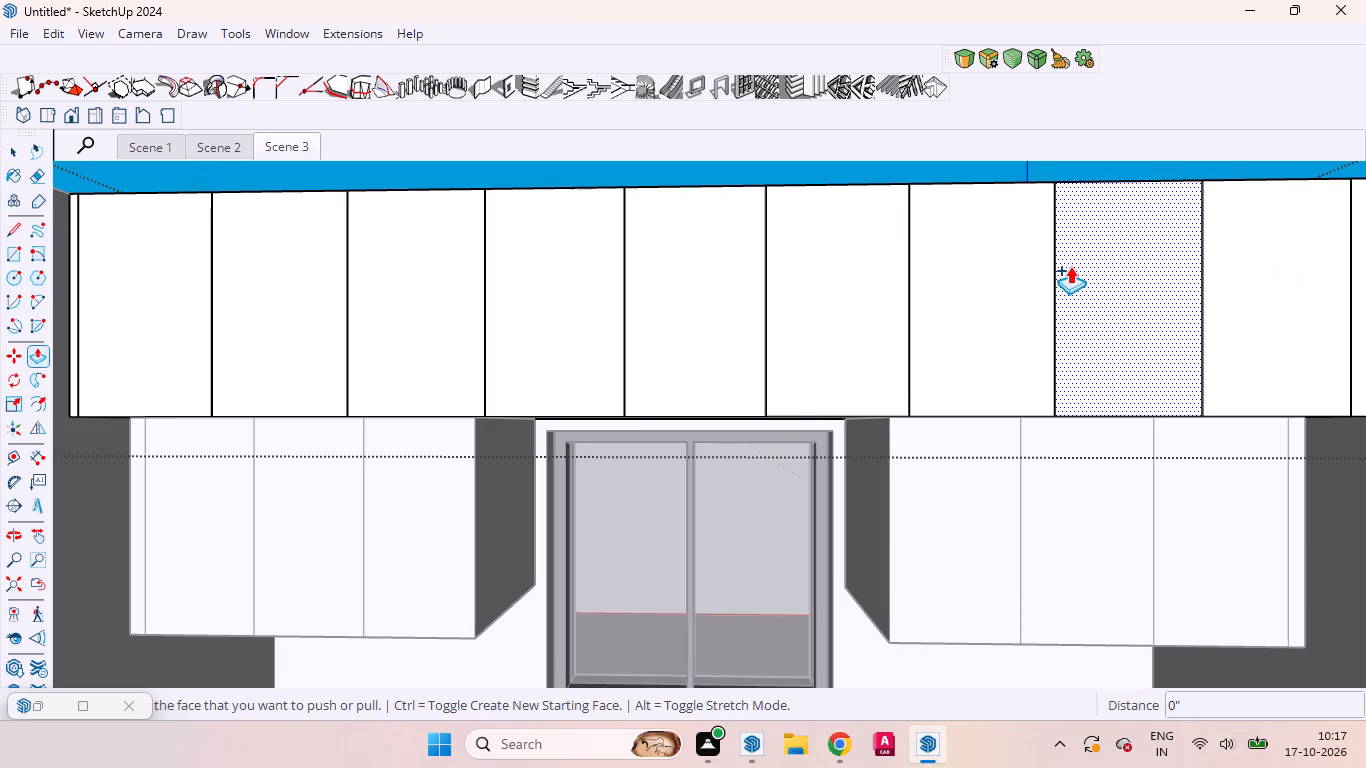
key(space)
key(p)
scroll(1043, 193, up, 10)
scroll(1063, 185, down, 2)
scroll(1063, 185, up, 3)
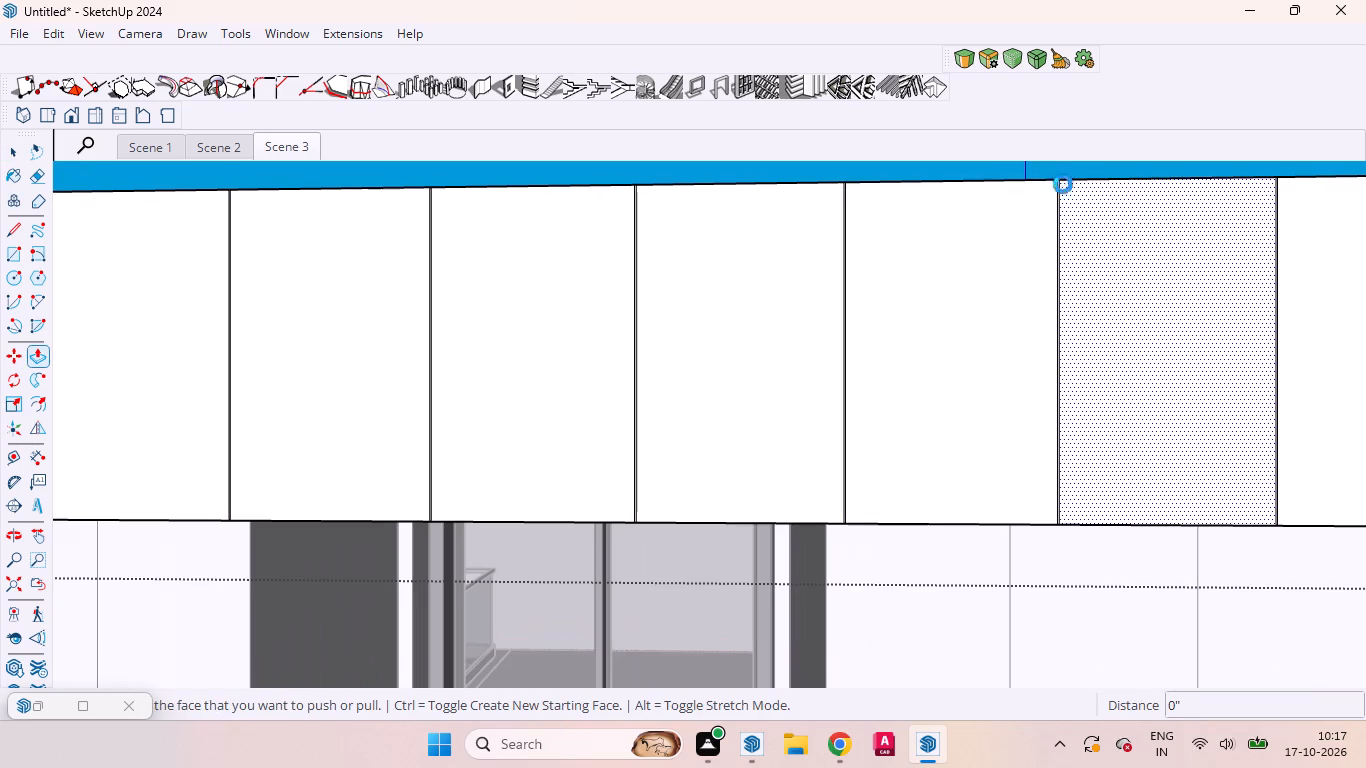
scroll(1063, 184, up, 6)
scroll(1065, 177, down, 1)
scroll(1065, 177, up, 2)
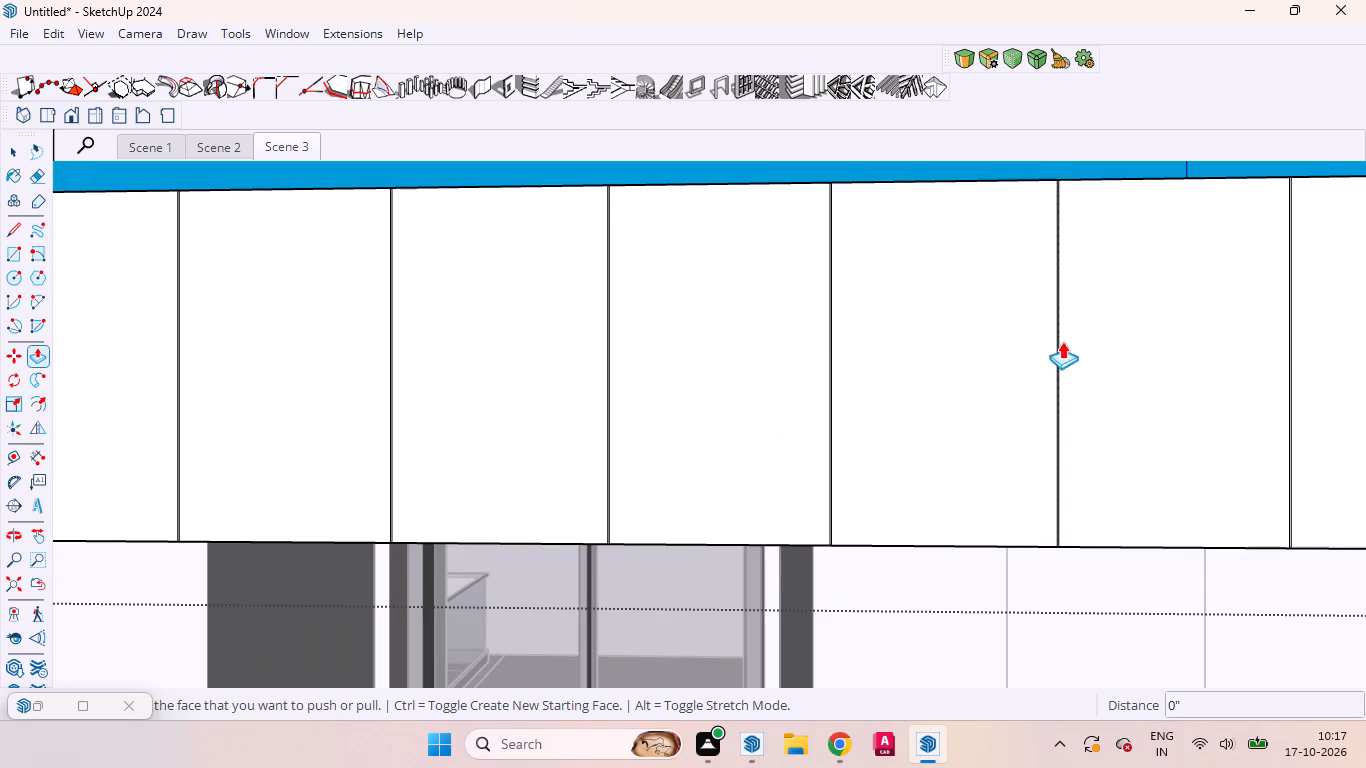
scroll(1060, 262, up, 14)
scroll(1060, 236, down, 2)
scroll(1060, 236, up, 1)
scroll(1060, 236, down, 2)
scroll(1060, 236, up, 12)
scroll(1056, 242, down, 1)
scroll(1056, 242, up, 4)
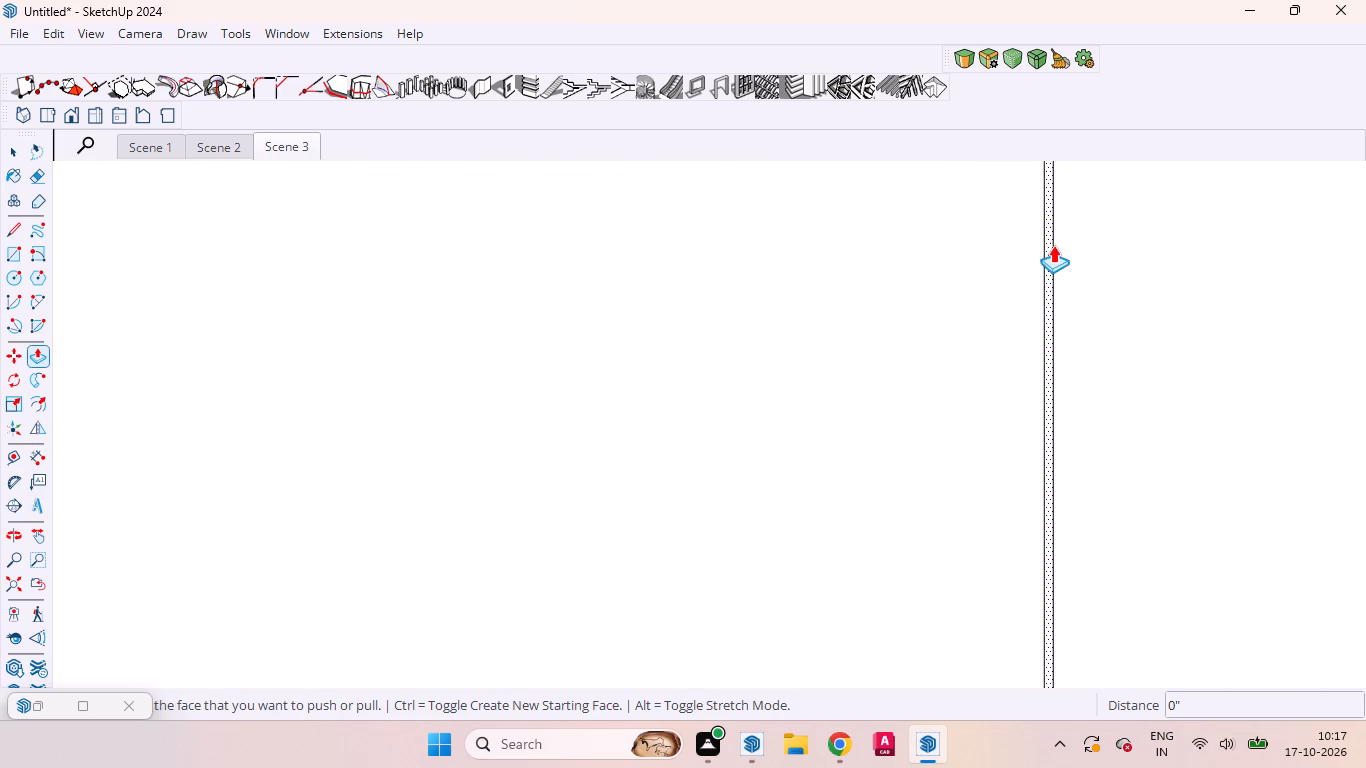
scroll(1053, 245, up, 1)
click(1048, 248)
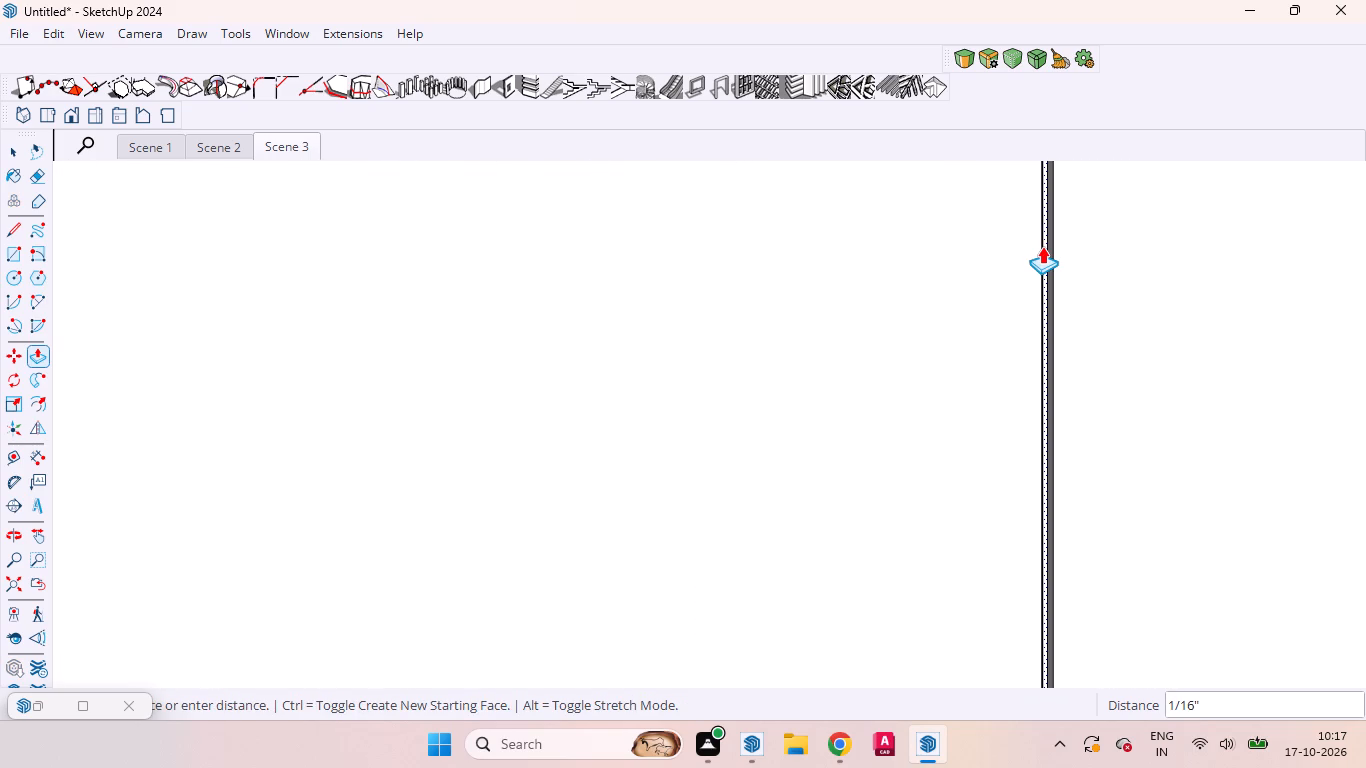
text(18mm)
key(Return)
Repeat the 18 mm push on the gap face between the two rightmost doors of the upper cabinet.
scroll(977, 348, down, 5)
scroll(1000, 352, up, 1)
scroll(1000, 352, down, 9)
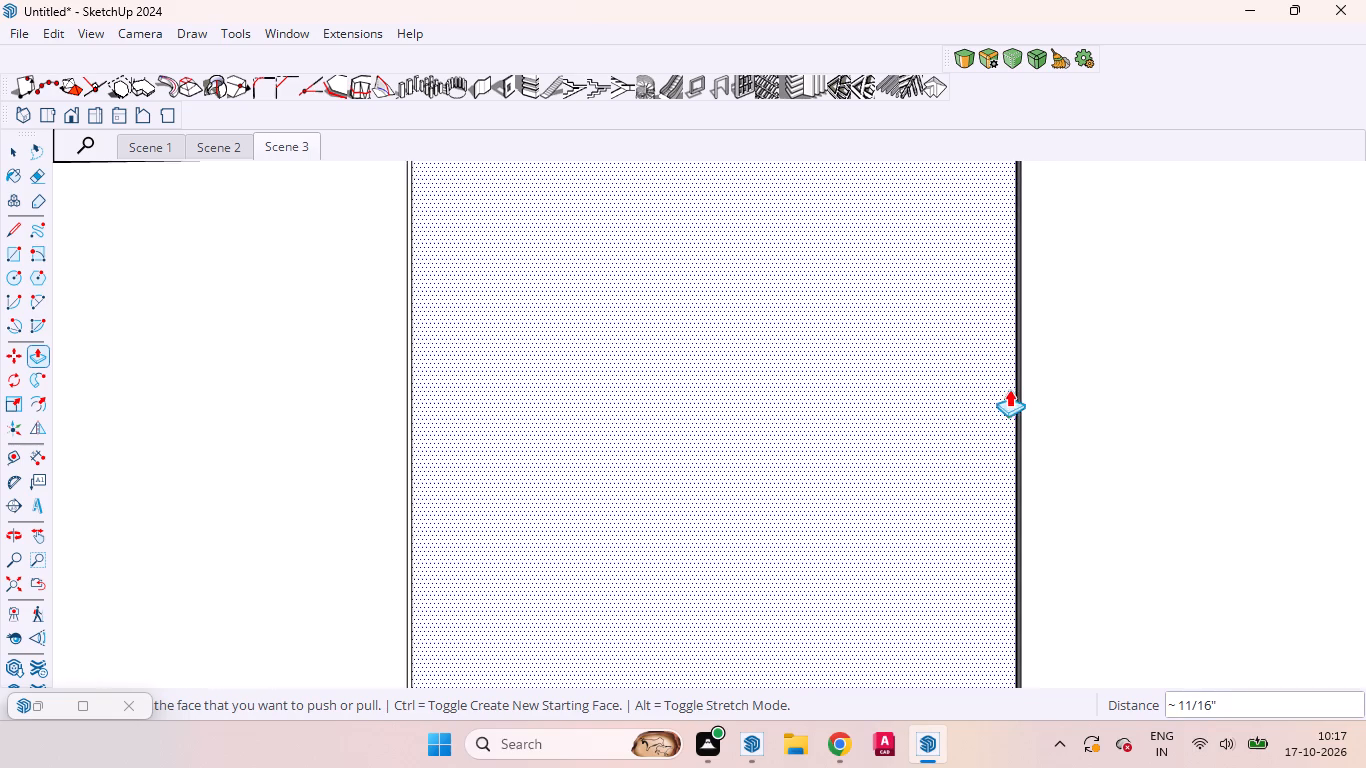
scroll(1009, 389, down, 7)
scroll(657, 391, down, 5)
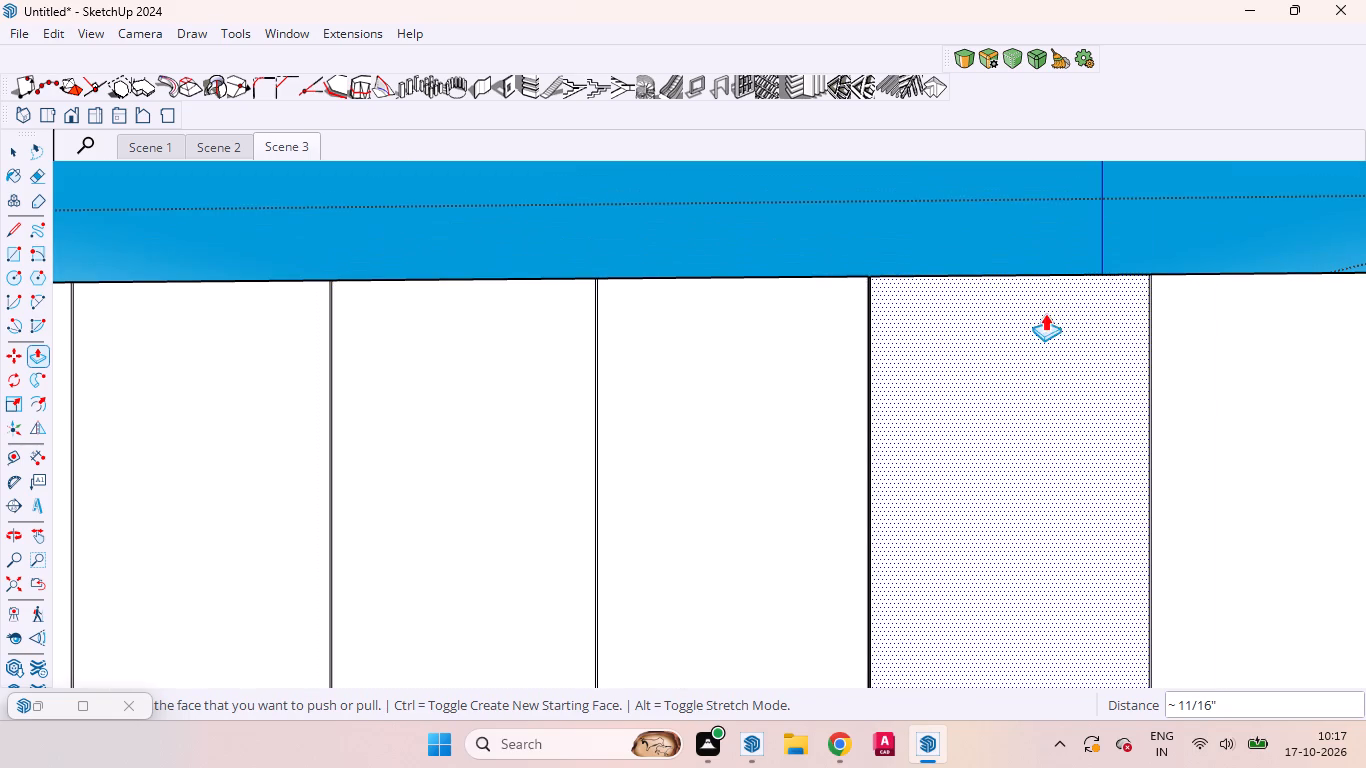
scroll(1064, 304, up, 5)
scroll(1153, 269, down, 2)
scroll(1154, 269, up, 18)
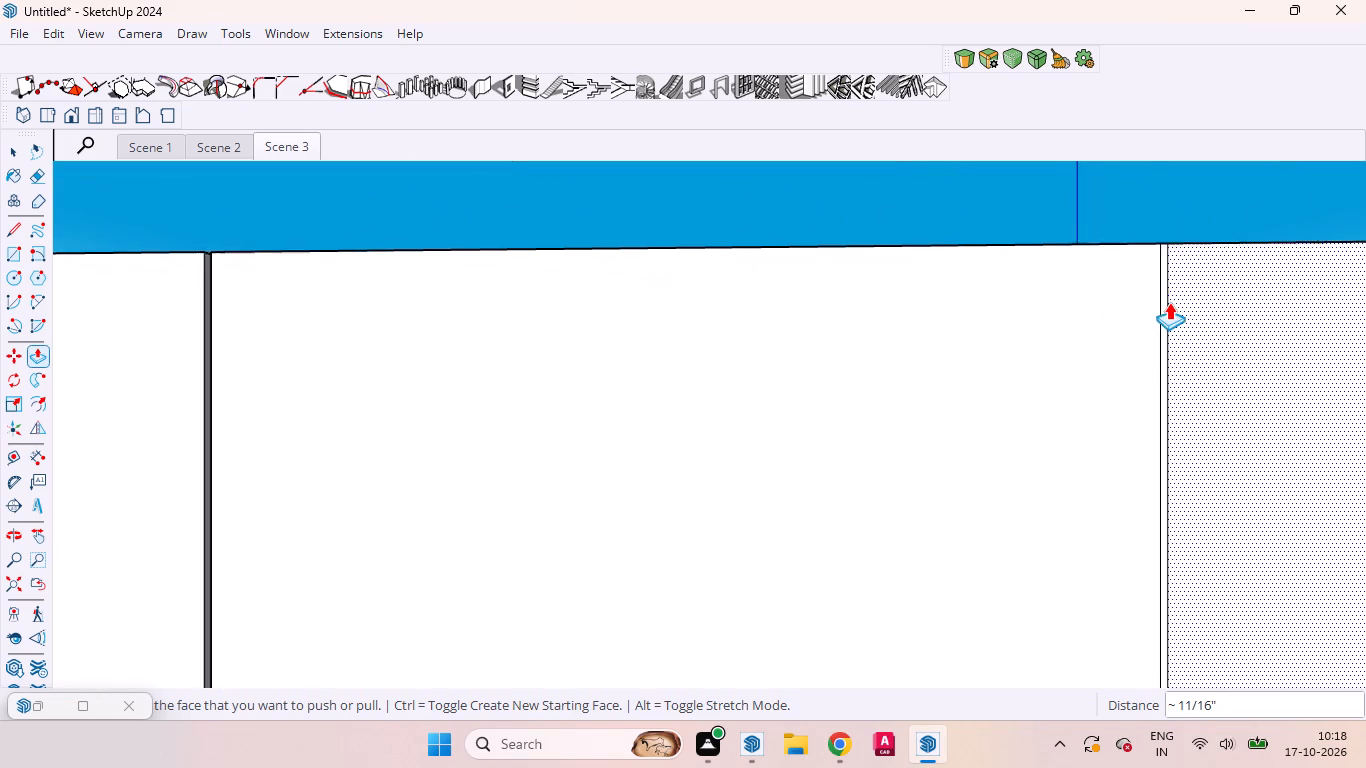
scroll(1169, 302, up, 6)
scroll(1167, 307, down, 1)
double_click(1165, 307)
Repeat the 18 mm push on the gap face between the last door and the right-hand end strip.
scroll(988, 322, down, 6)
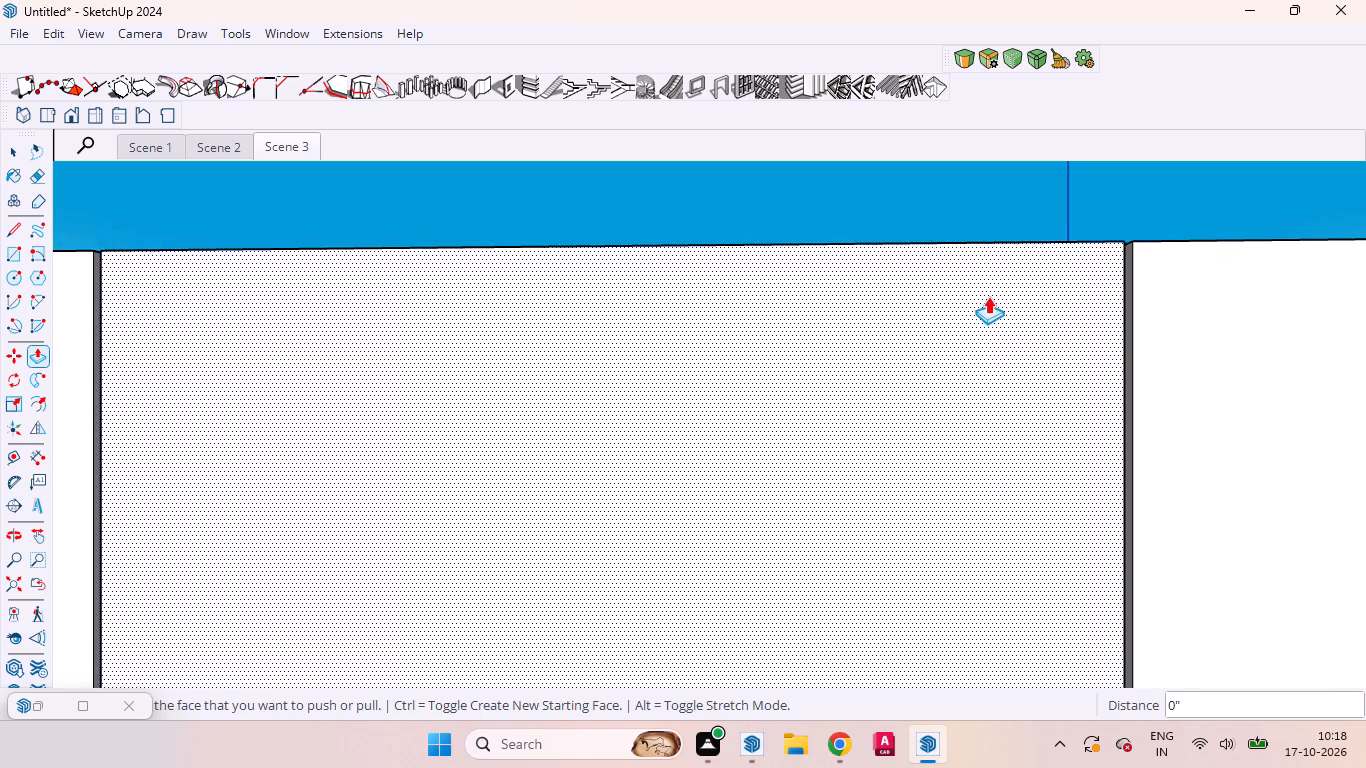
scroll(988, 296, down, 20)
scroll(1186, 287, up, 1)
scroll(1186, 287, down, 1)
scroll(1189, 287, up, 2)
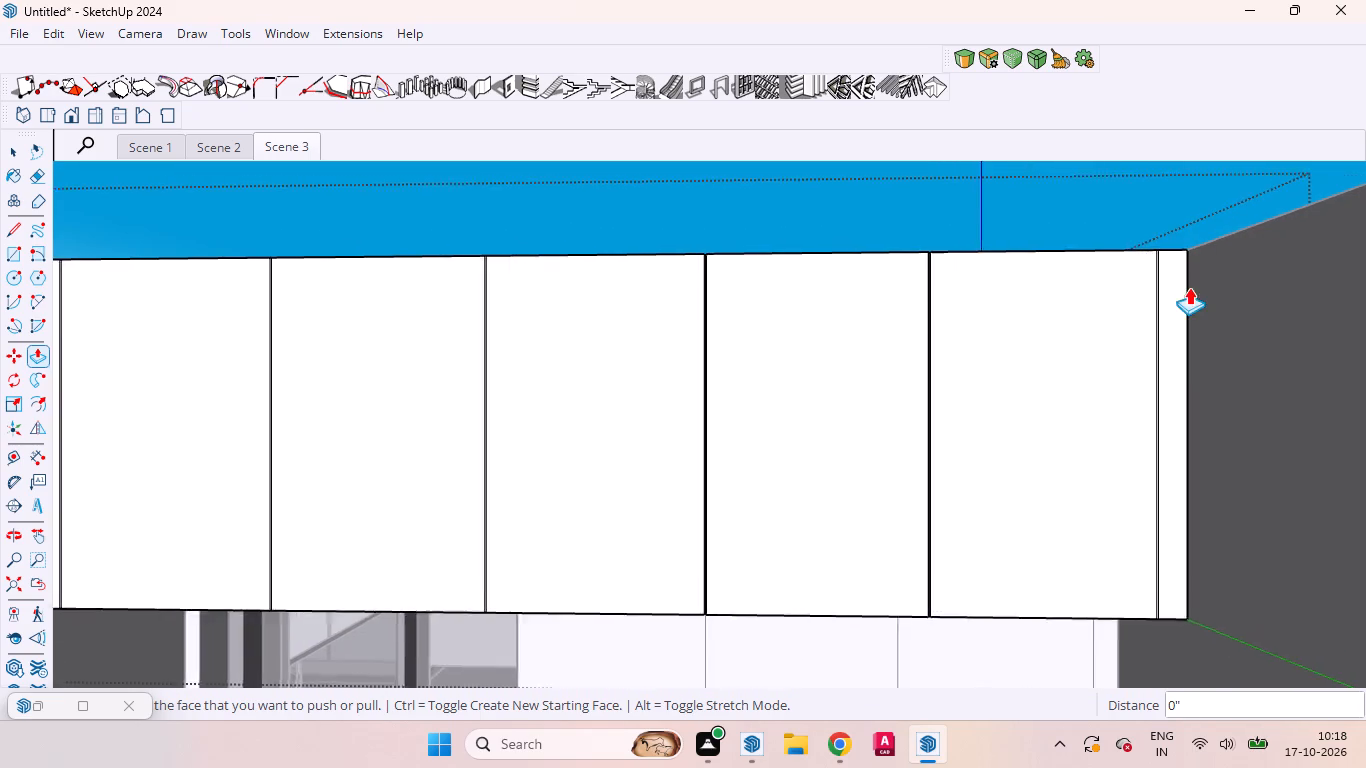
scroll(1189, 287, up, 4)
scroll(1161, 276, down, 1)
scroll(1161, 275, up, 2)
scroll(1154, 241, down, 1)
scroll(1154, 241, up, 20)
scroll(1154, 241, up, 2)
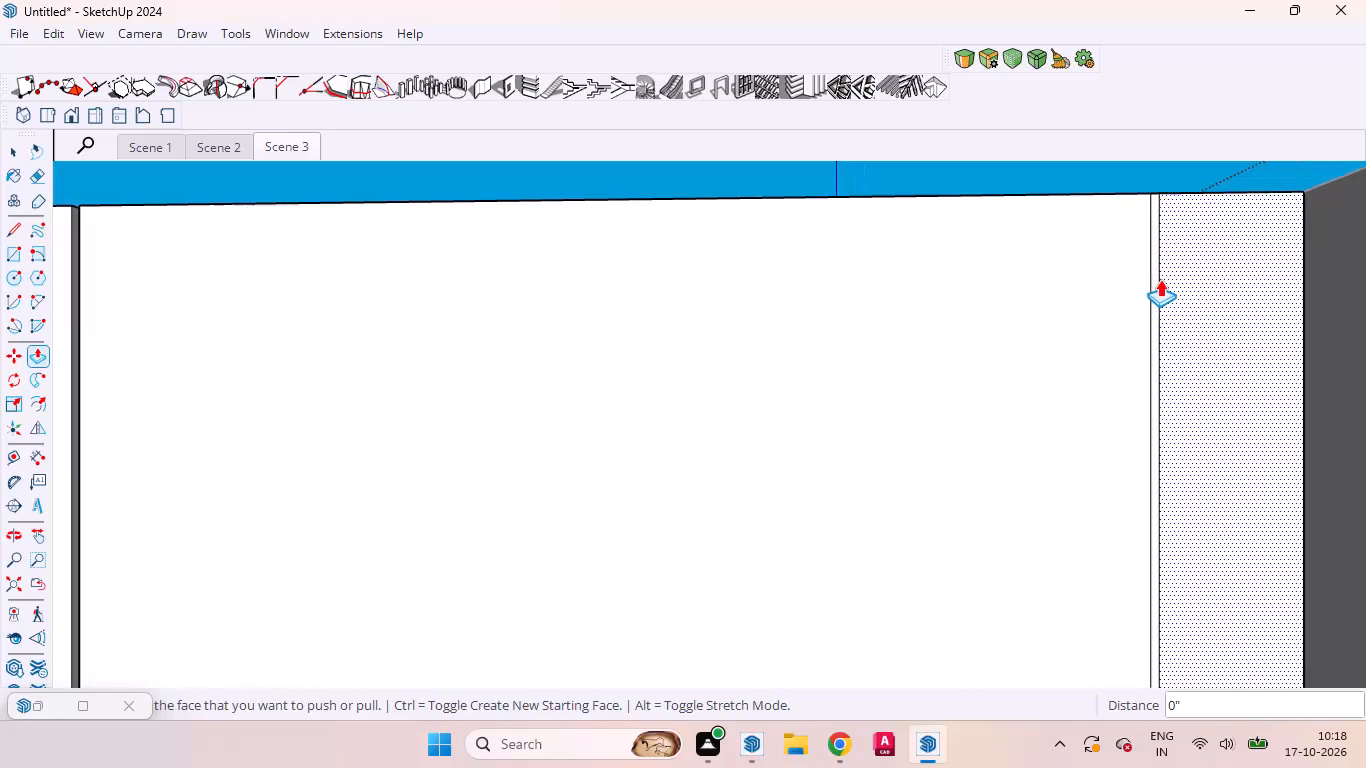
double_click(1154, 281)
Repeat the 18 mm push on the gap face between the third and fourth doors from the upper cabinet's right end.
scroll(1100, 285, down, 13)
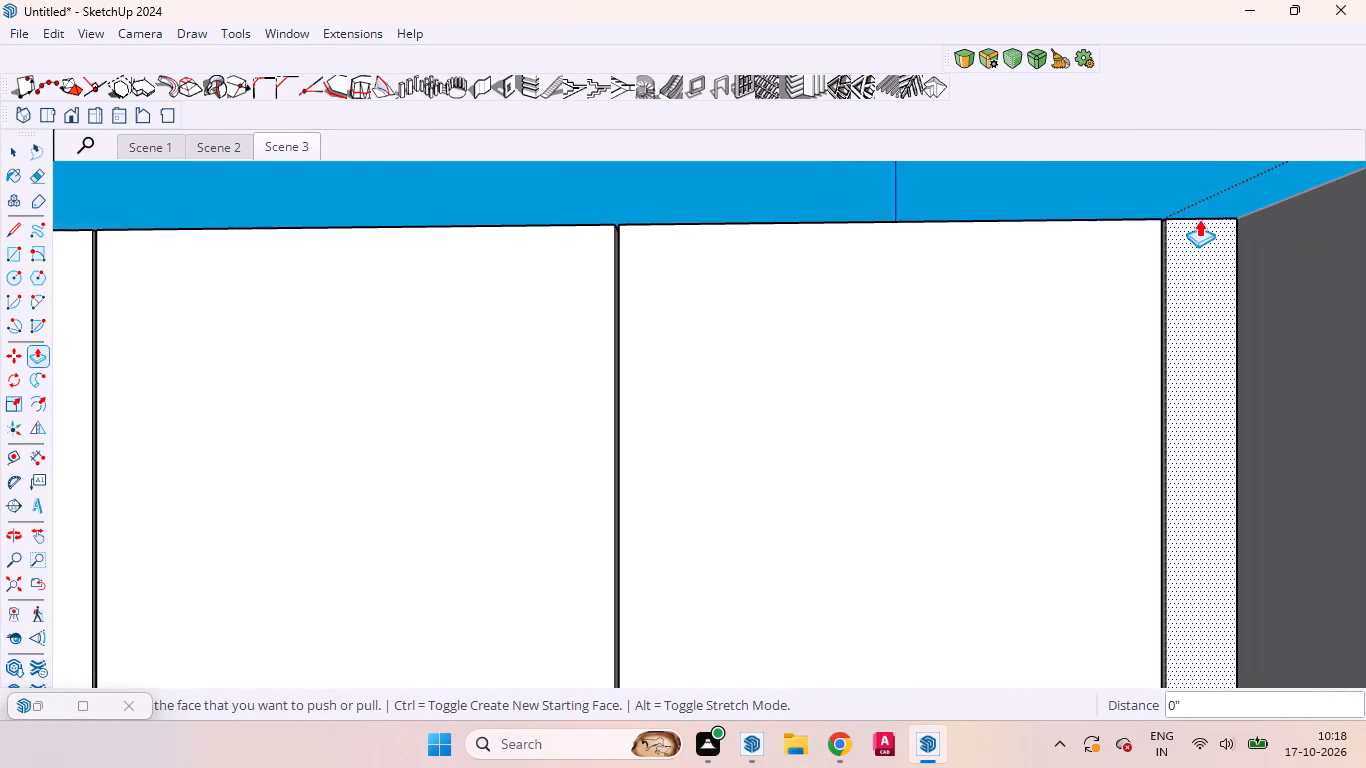
scroll(1199, 219, down, 12)
scroll(1211, 203, up, 1)
scroll(1211, 203, down, 6)
scroll(1216, 201, up, 2)
scroll(1216, 201, down, 7)
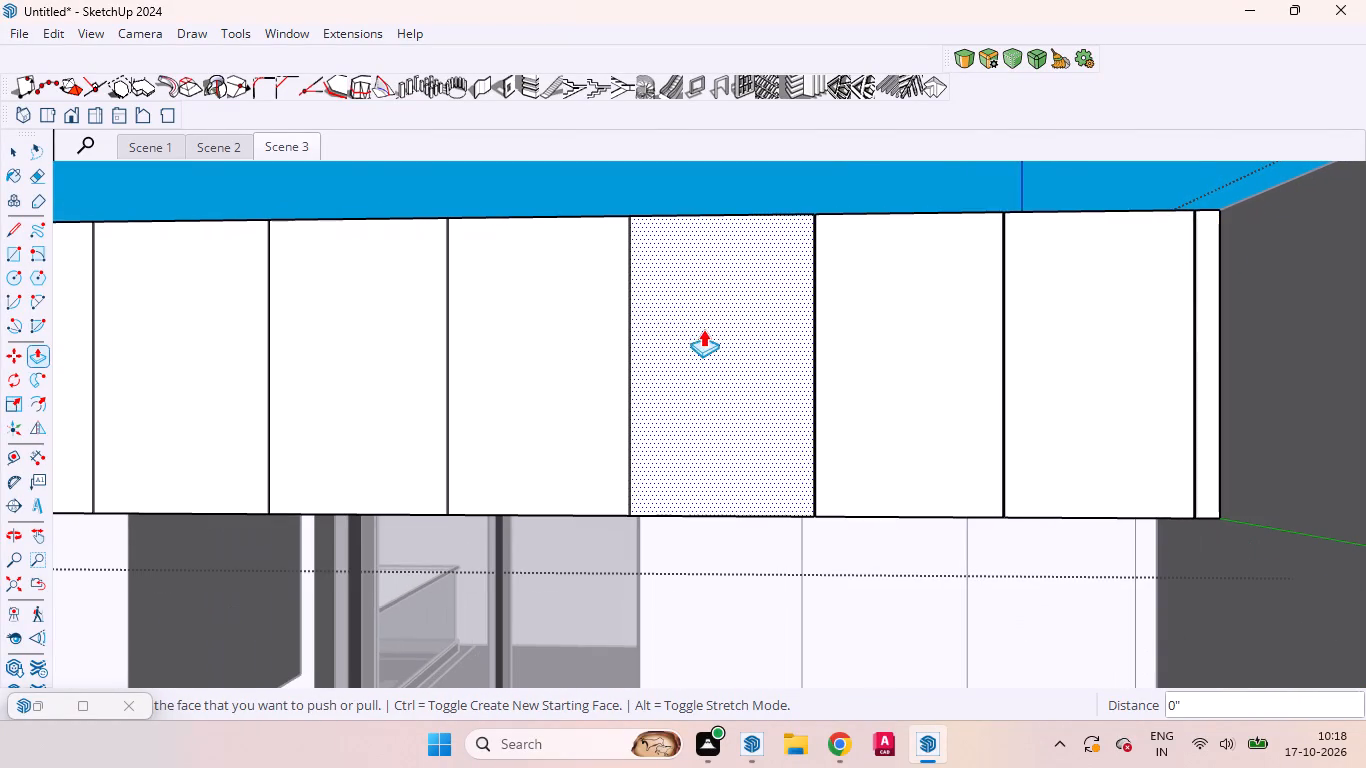
scroll(644, 276, up, 20)
scroll(644, 276, up, 6)
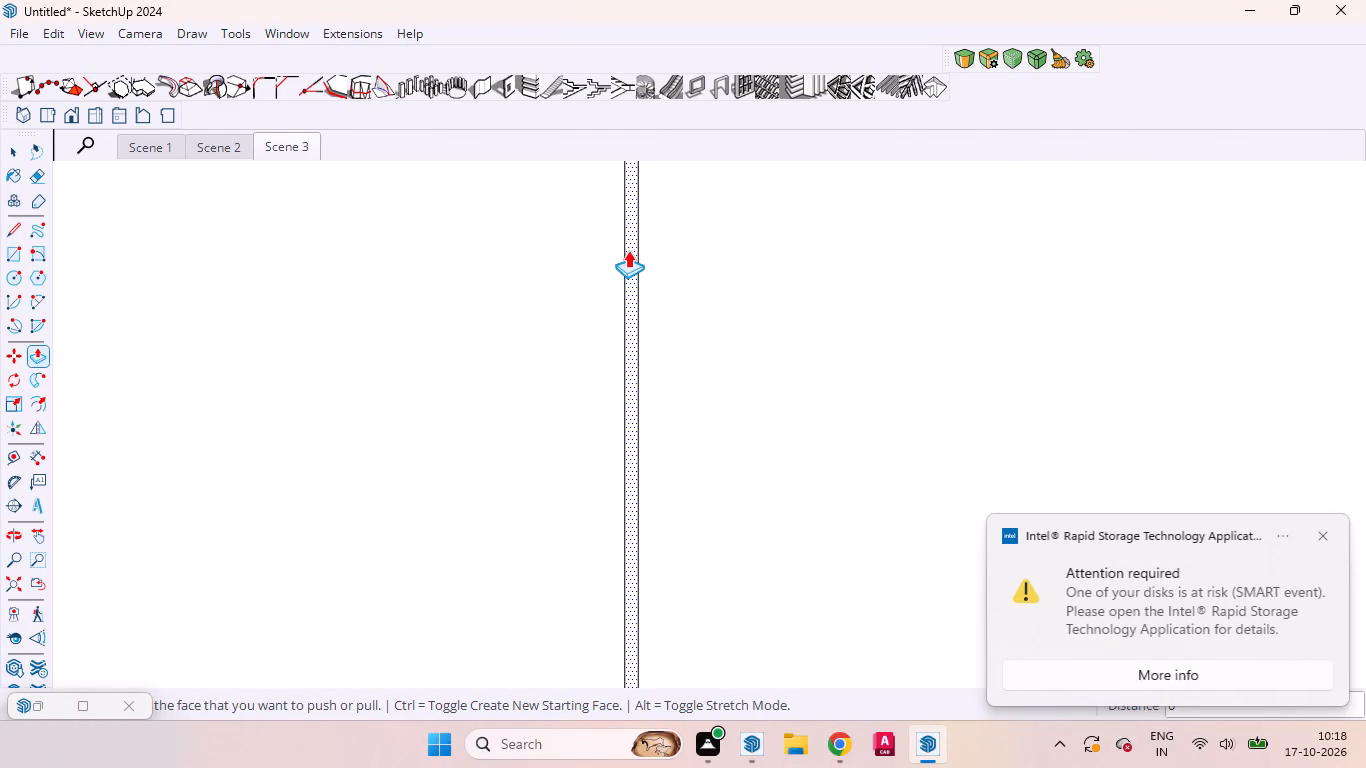
double_click(628, 250)
Repeat the 18 mm push on the gap face between the fourth and fifth doors from the upper cabinet's right end.
scroll(761, 250, down, 3)
scroll(762, 250, up, 2)
scroll(763, 250, down, 17)
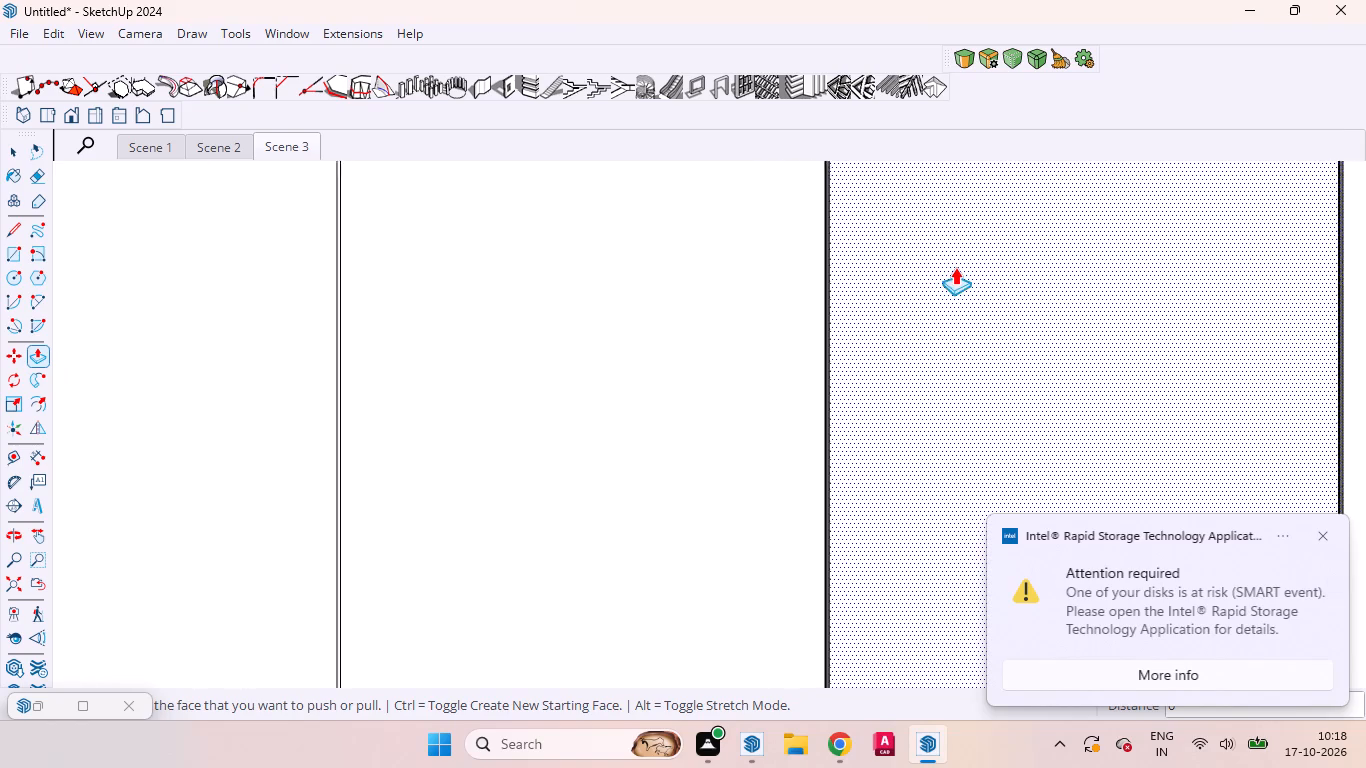
scroll(955, 267, down, 5)
scroll(963, 266, up, 2)
scroll(966, 273, down, 2)
scroll(579, 219, up, 13)
scroll(498, 209, down, 2)
scroll(498, 209, up, 2)
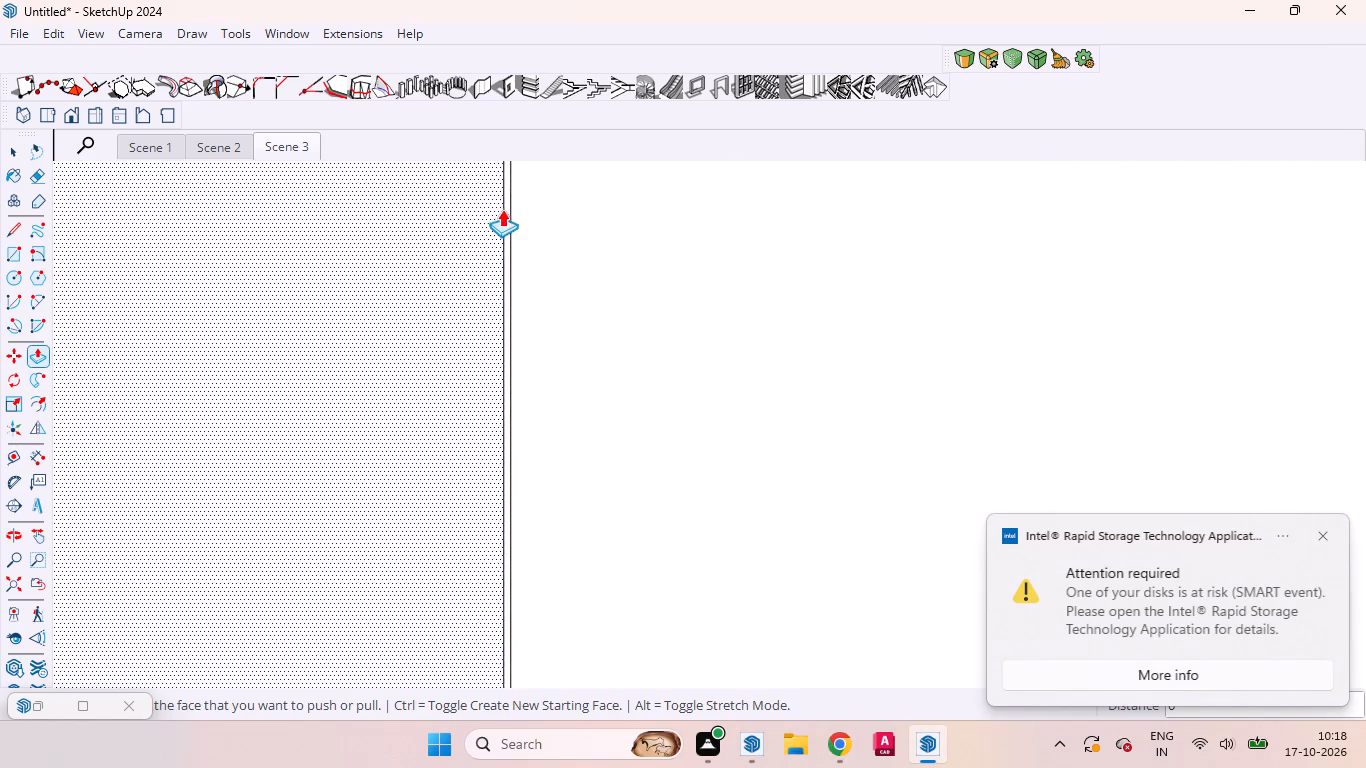
double_click(504, 210)
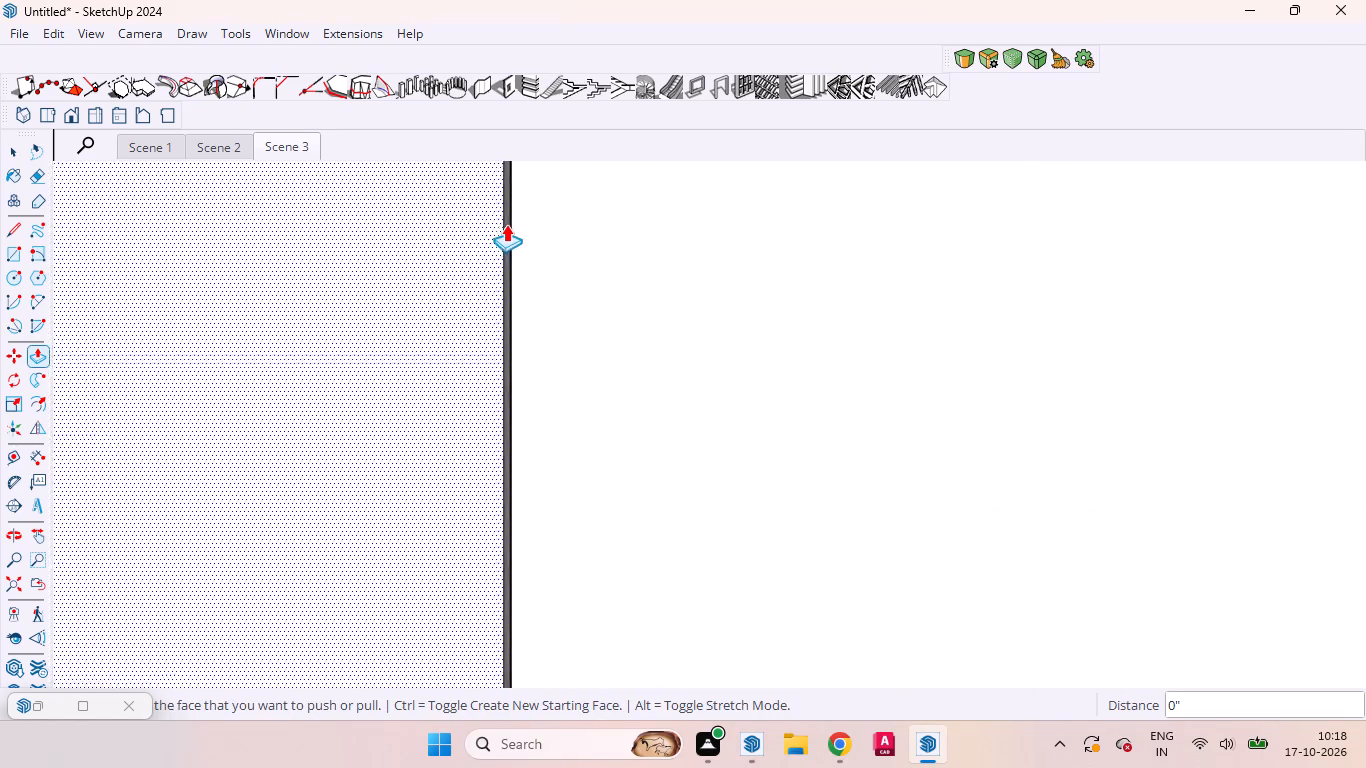
Repeat the 18 mm push on the gap face between the fourth and fifth doors from the upper cabinet's left end.
scroll(631, 248, down, 20)
scroll(631, 248, down, 5)
scroll(593, 262, up, 2)
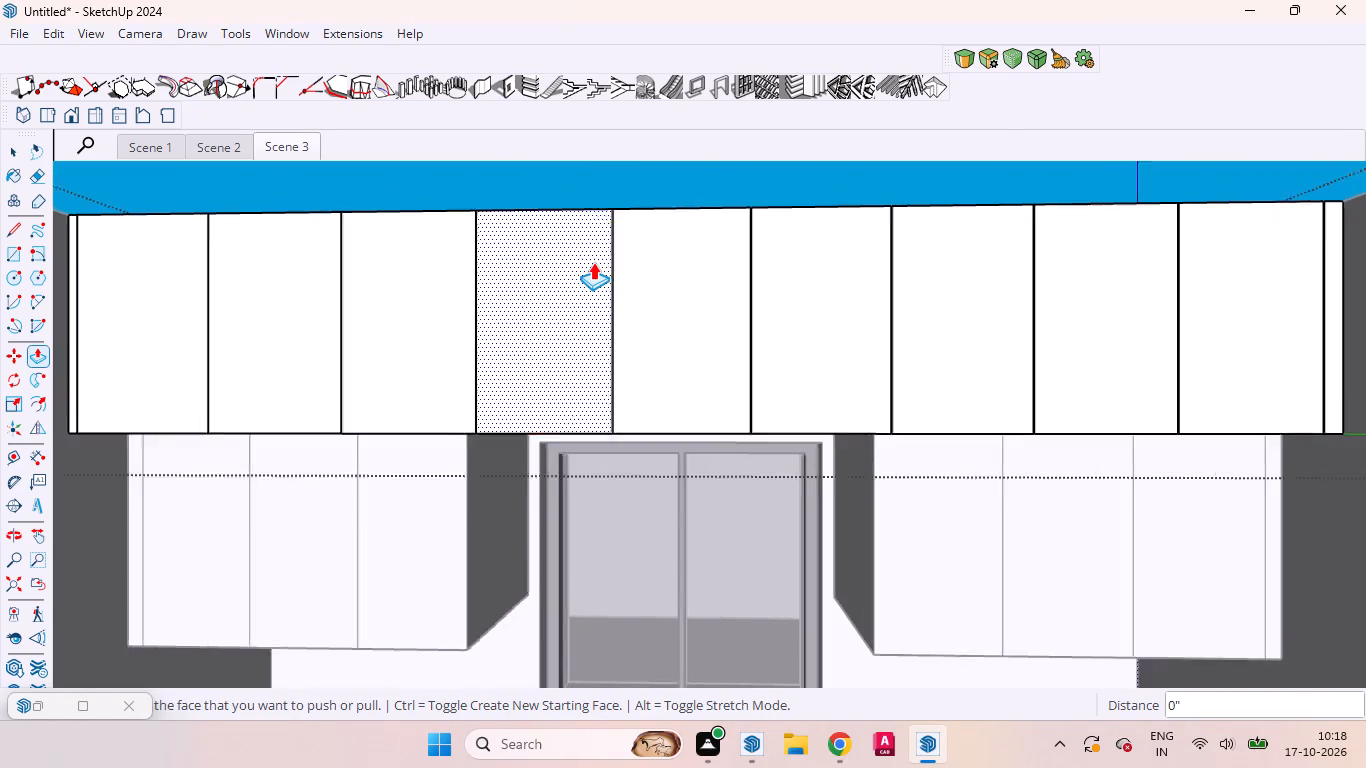
scroll(593, 262, up, 9)
scroll(627, 245, down, 1)
scroll(627, 245, up, 9)
scroll(628, 243, down, 1)
scroll(628, 243, up, 12)
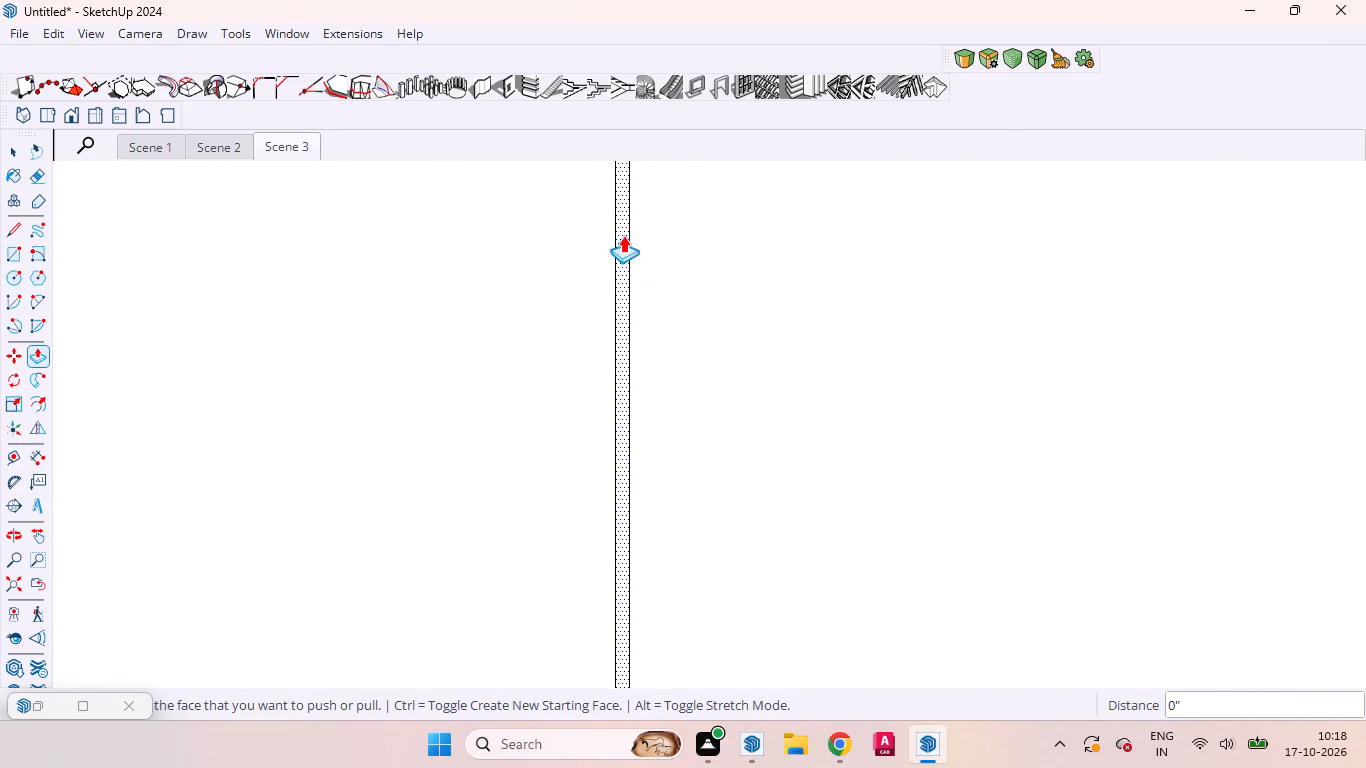
double_click(623, 235)
Repeat the 18 mm push on the gap face between the third and fourth doors from the upper cabinet's left end.
scroll(720, 244, down, 14)
scroll(944, 257, up, 1)
scroll(944, 261, down, 6)
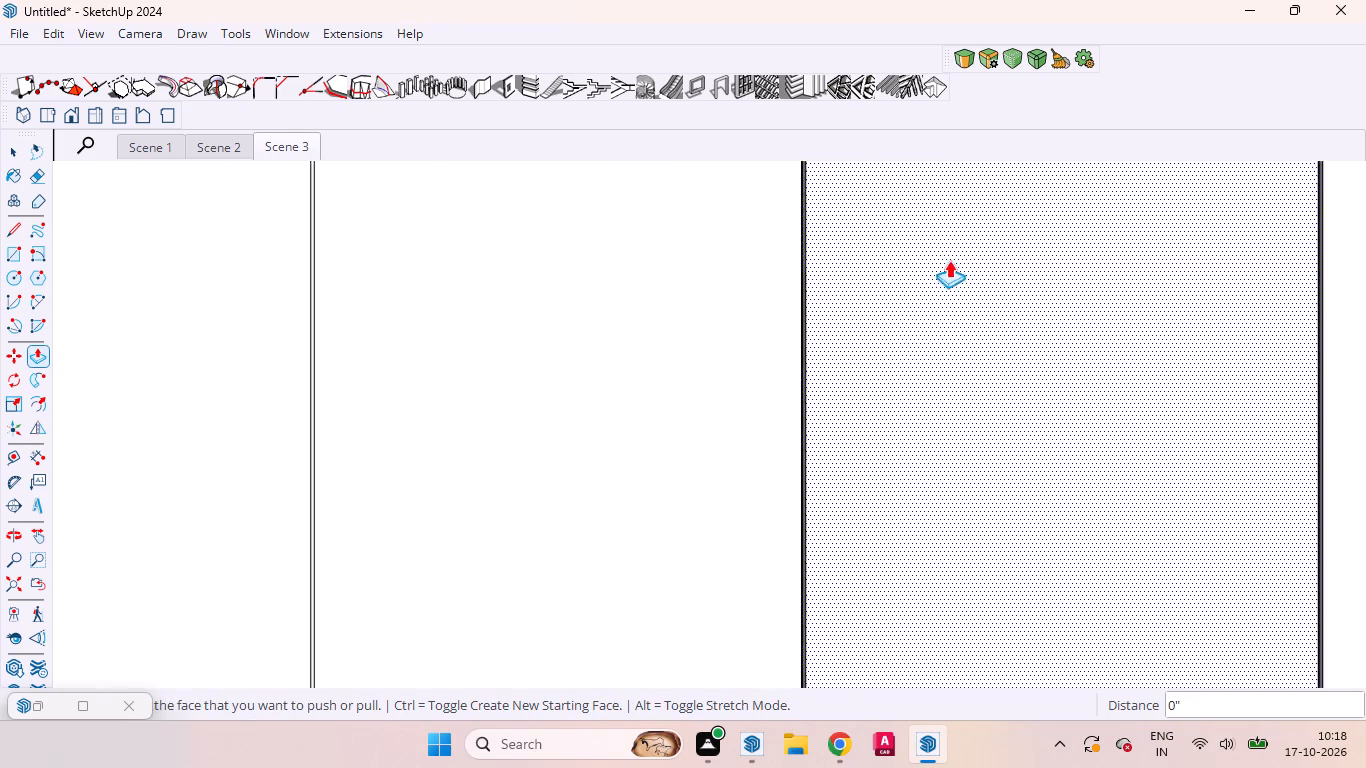
scroll(949, 260, down, 5)
scroll(940, 260, up, 1)
scroll(940, 262, down, 9)
scroll(694, 244, up, 8)
scroll(663, 232, down, 4)
scroll(661, 233, up, 3)
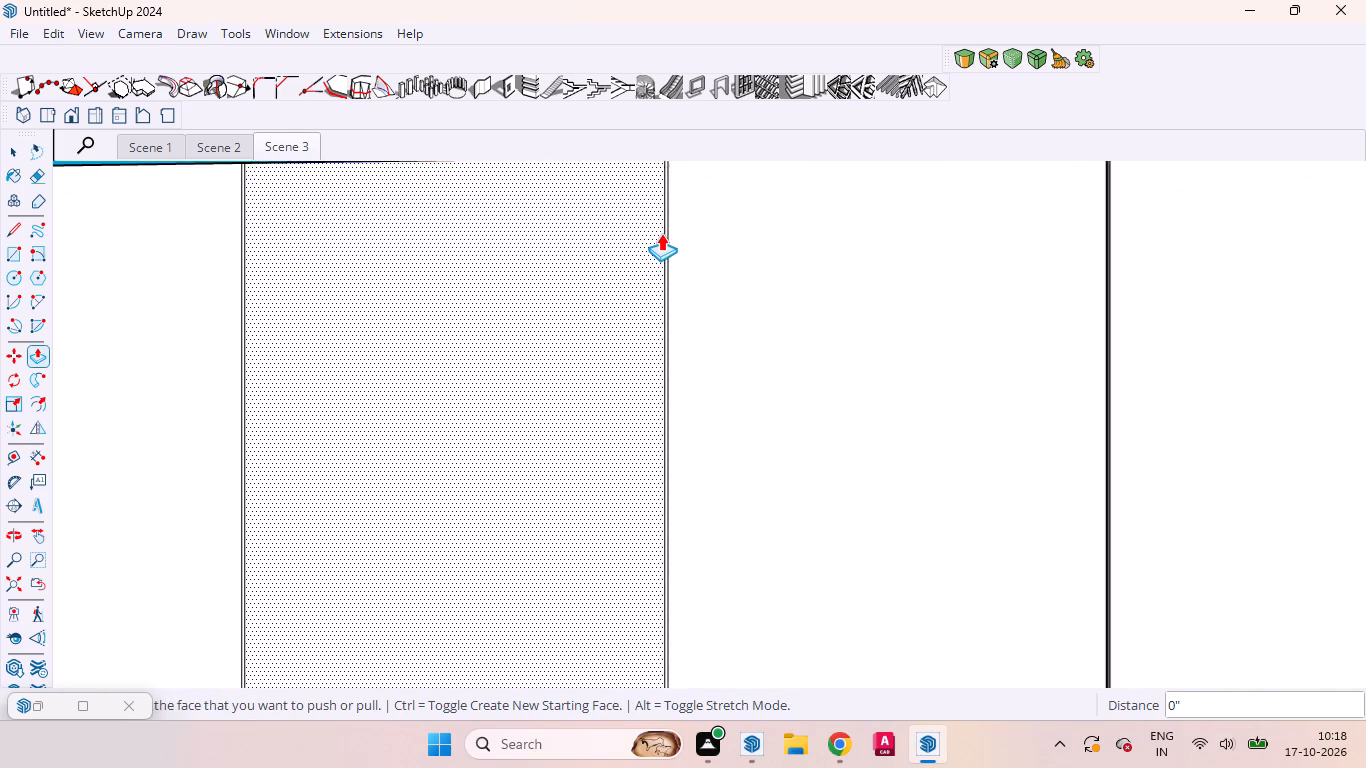
scroll(661, 233, up, 7)
scroll(661, 235, down, 1)
scroll(661, 235, up, 12)
double_click(679, 224)
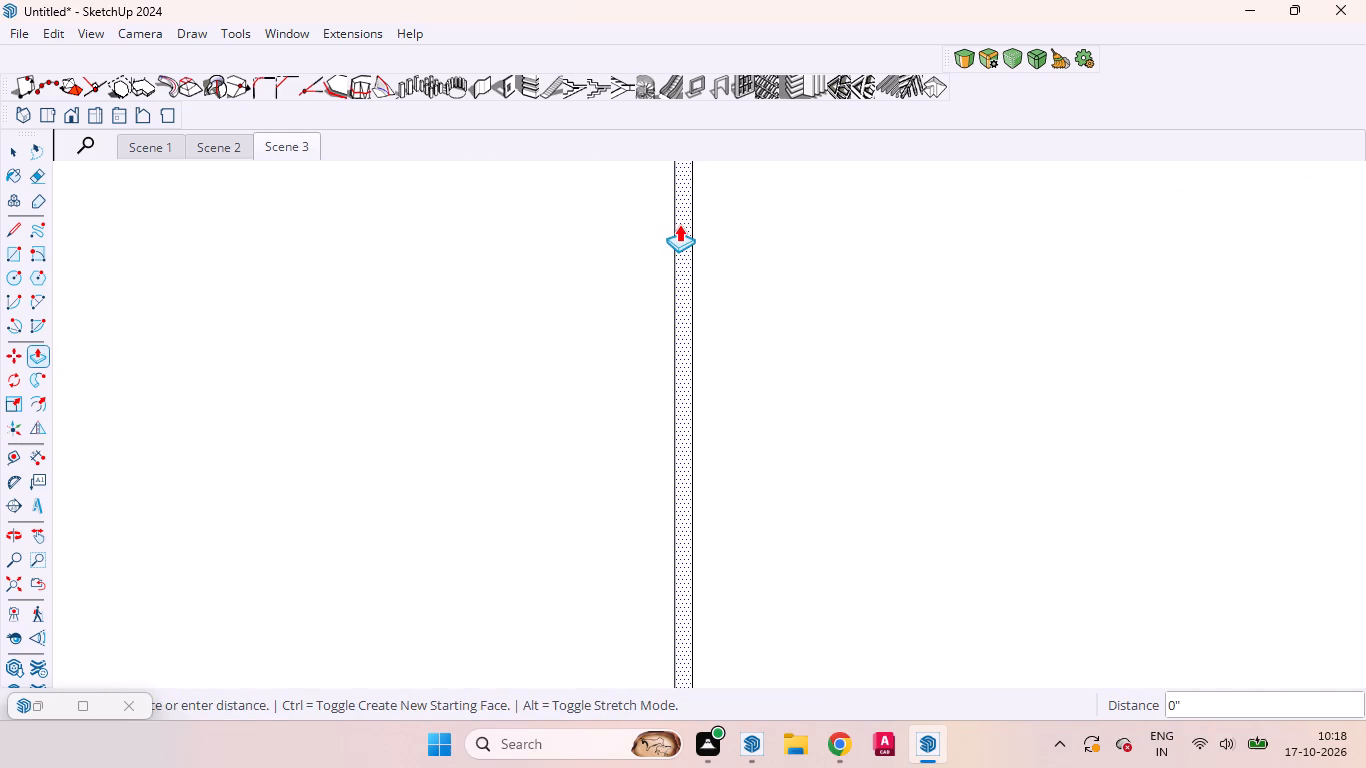
Repeat the 18 mm push on the gap face between the two leftmost doors of the upper cabinet.
scroll(729, 242, down, 11)
scroll(785, 272, up, 1)
scroll(785, 272, down, 20)
scroll(785, 272, down, 6)
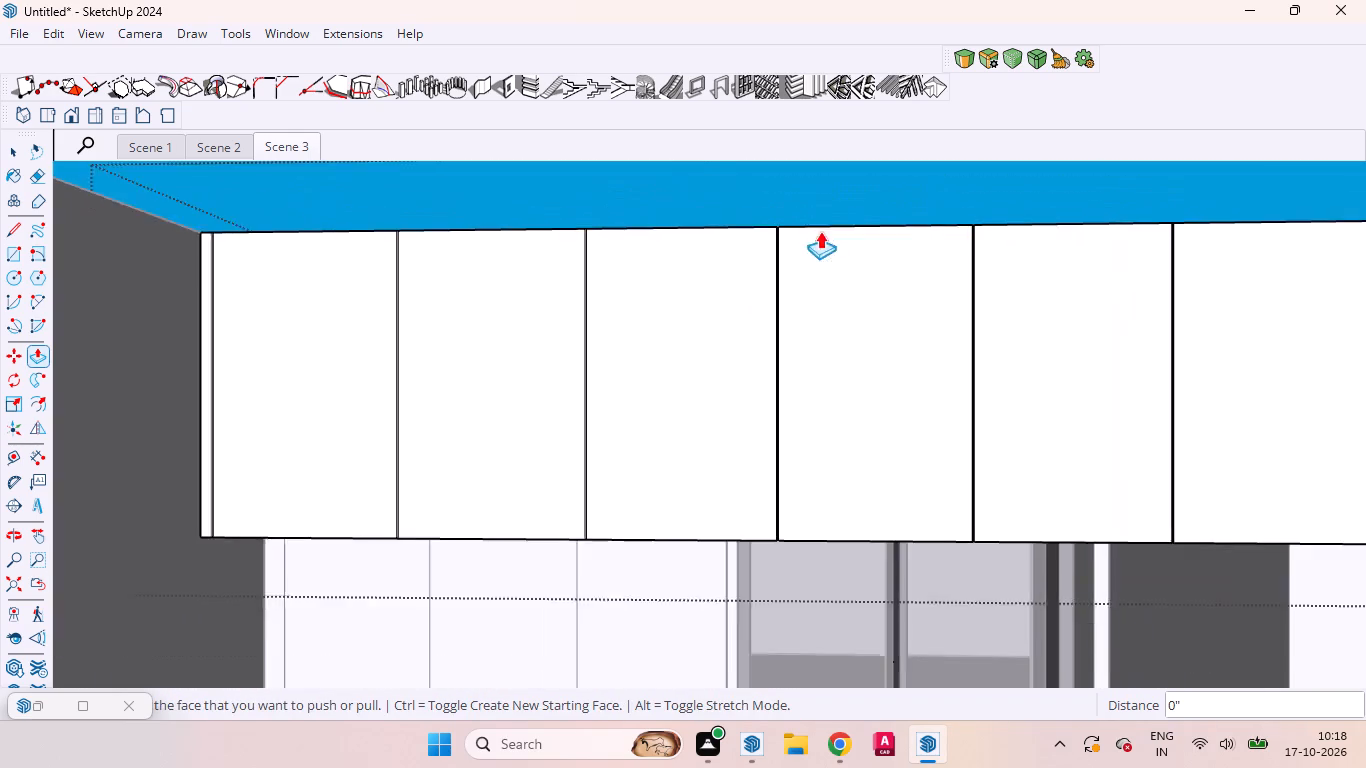
scroll(820, 231, down, 2)
scroll(599, 261, up, 20)
scroll(599, 261, up, 2)
scroll(475, 245, down, 1)
scroll(475, 245, up, 2)
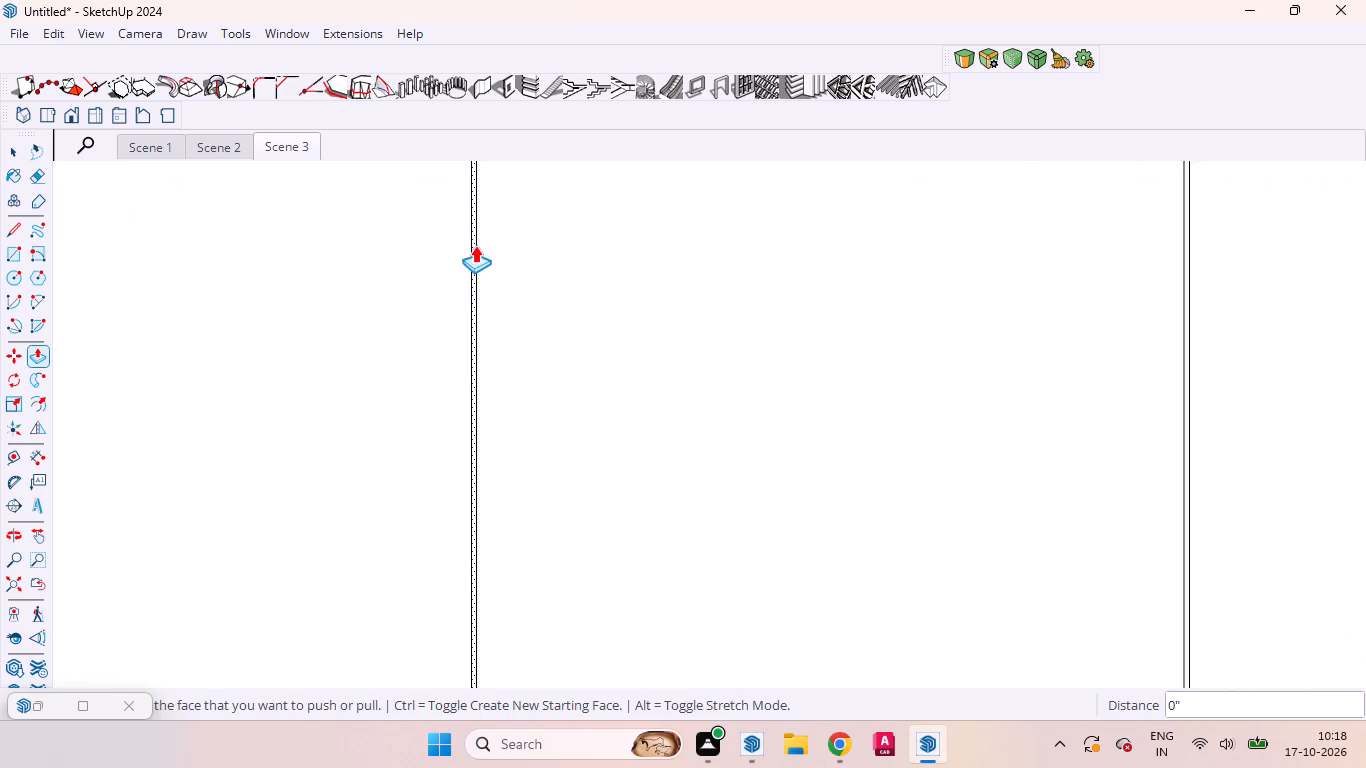
scroll(475, 245, up, 9)
double_click(475, 244)
Repeat the 18 mm push on the gap face between the second and third doors from the upper cabinet's left end.
scroll(476, 249, down, 11)
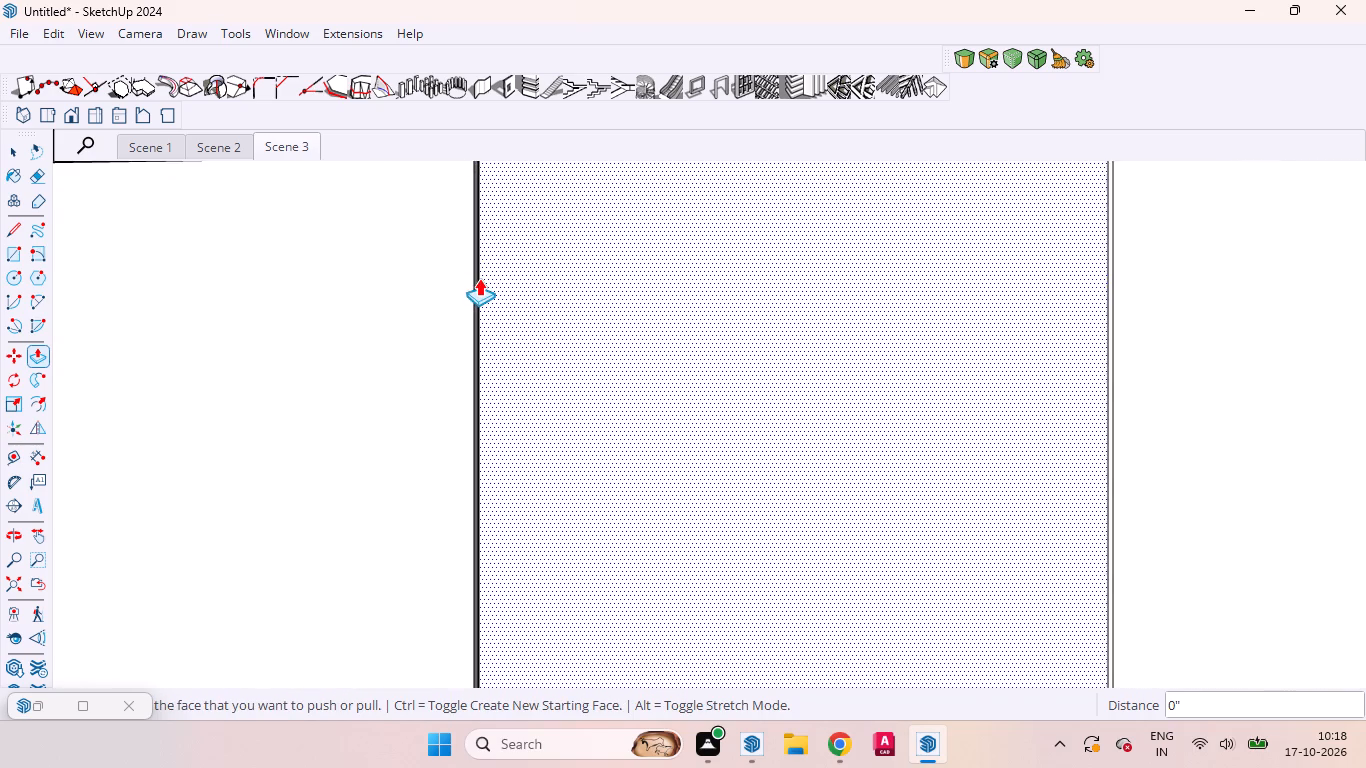
scroll(479, 278, down, 9)
scroll(805, 253, up, 5)
scroll(808, 253, down, 1)
scroll(808, 253, up, 8)
scroll(789, 242, down, 2)
scroll(789, 242, up, 3)
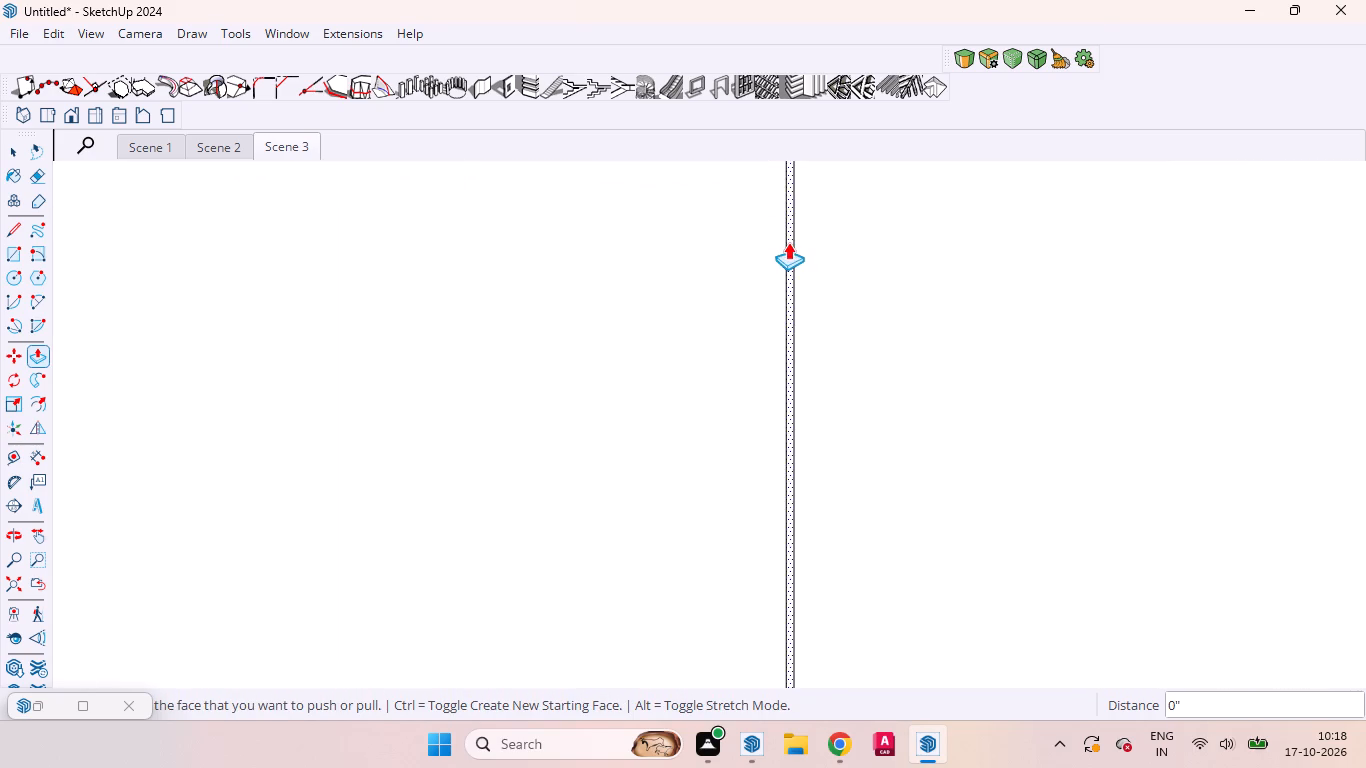
scroll(788, 242, up, 2)
double_click(789, 234)
Repeat the 18 mm push on the gap face between the first door and the left-hand end strip of the upper cabinet.
scroll(830, 238, down, 6)
scroll(856, 244, up, 2)
scroll(856, 244, down, 7)
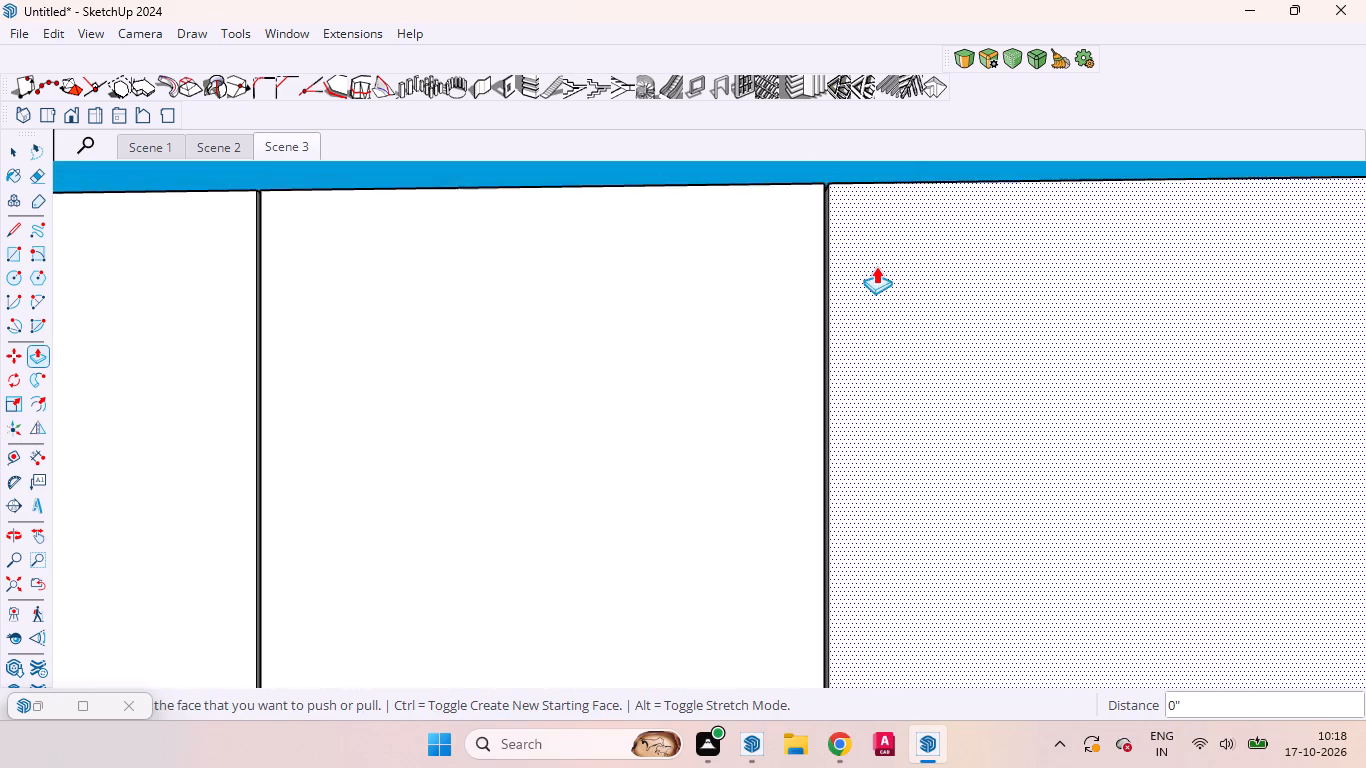
scroll(876, 266, down, 10)
scroll(312, 279, up, 8)
scroll(403, 250, down, 3)
scroll(404, 249, up, 8)
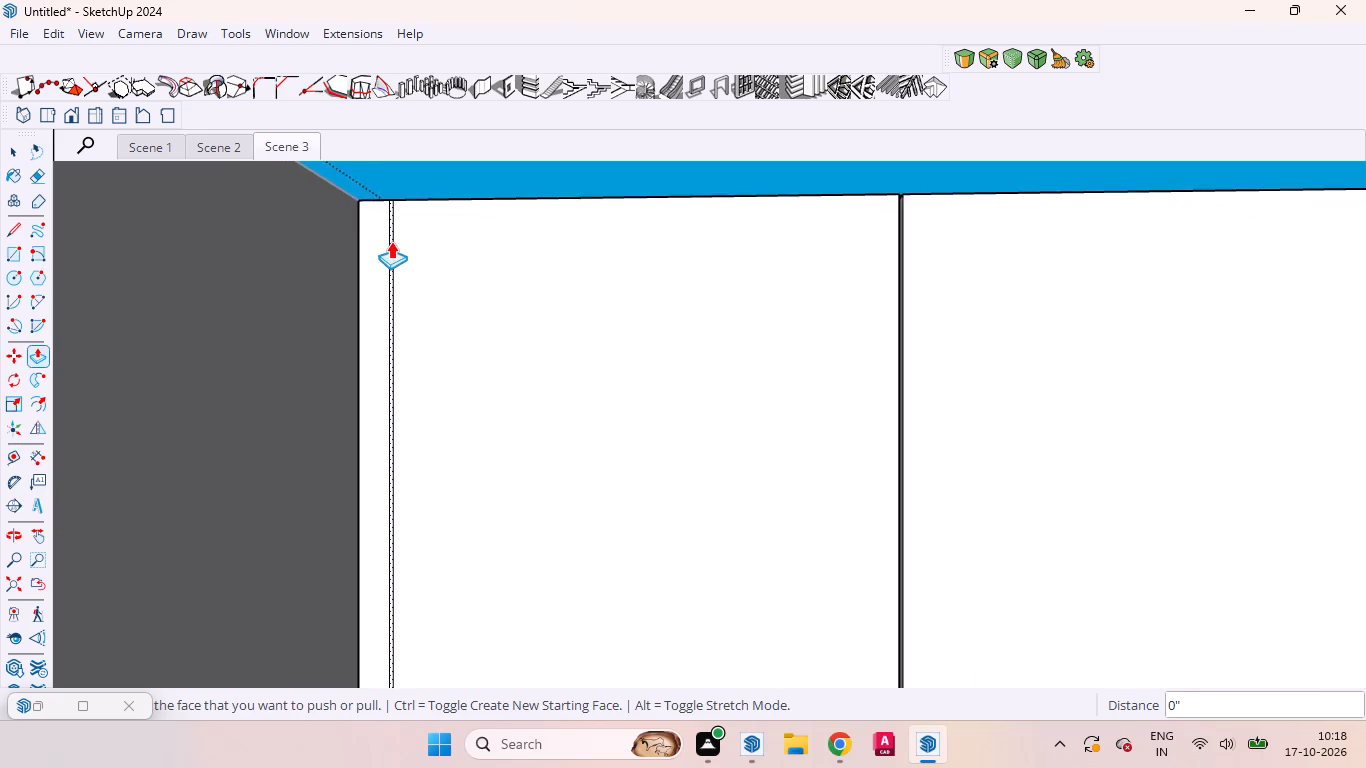
scroll(391, 241, up, 5)
scroll(391, 237, down, 2)
scroll(391, 237, up, 7)
double_click(391, 237)
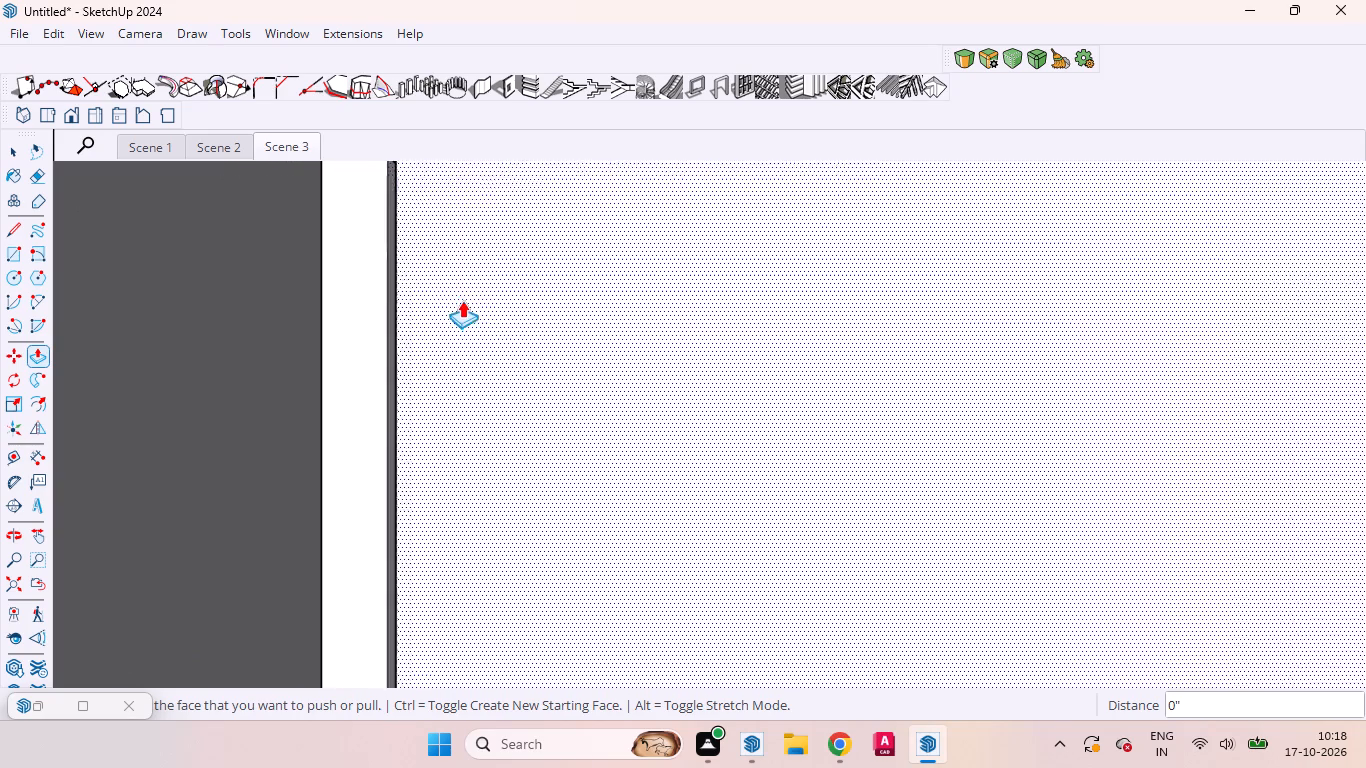
Leave the upper cabinet group and open the group of wall cabinets below it, beside the window, for editing.
scroll(462, 300, down, 7)
scroll(466, 268, up, 1)
scroll(466, 268, down, 3)
scroll(464, 268, up, 2)
scroll(456, 231, down, 8)
scroll(454, 211, up, 1)
scroll(454, 211, down, 16)
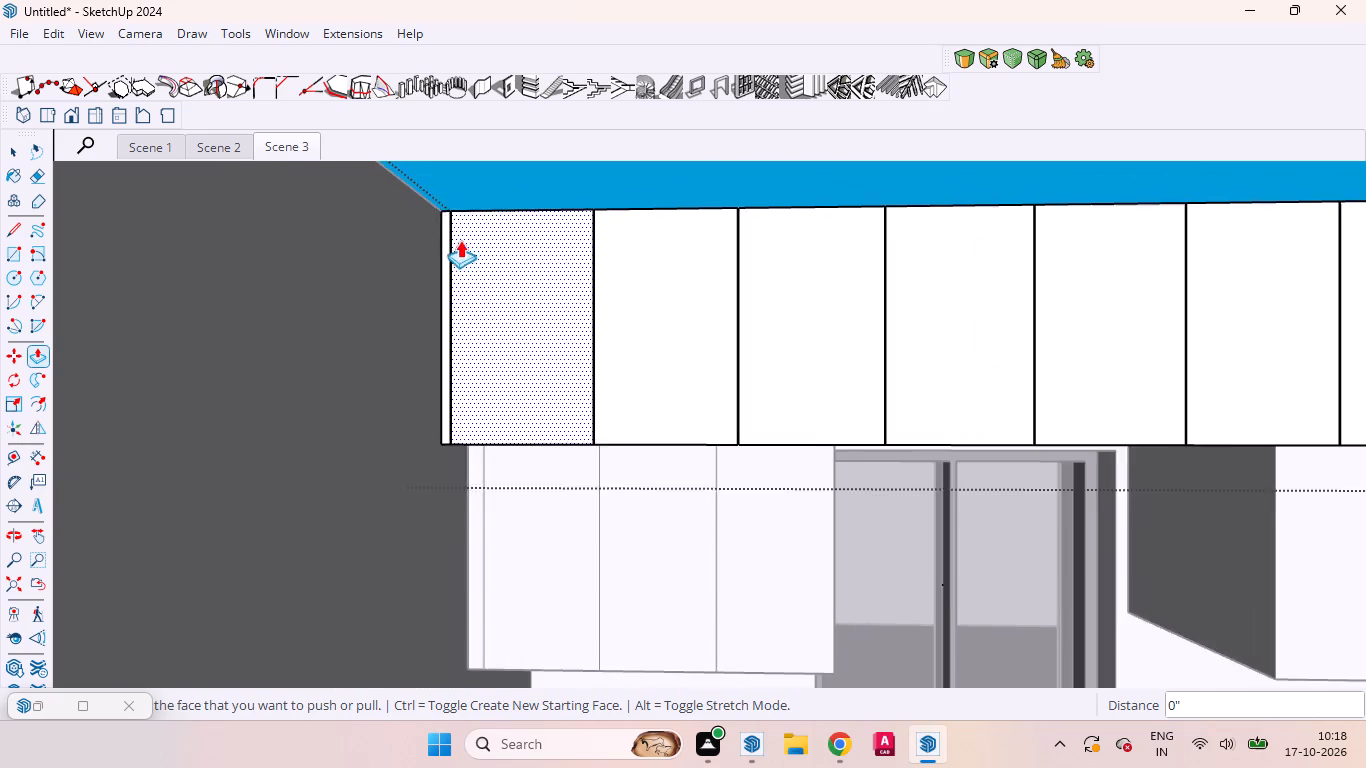
scroll(458, 246, up, 1)
scroll(458, 250, down, 5)
scroll(457, 271, up, 1)
scroll(457, 271, down, 5)
scroll(561, 268, up, 3)
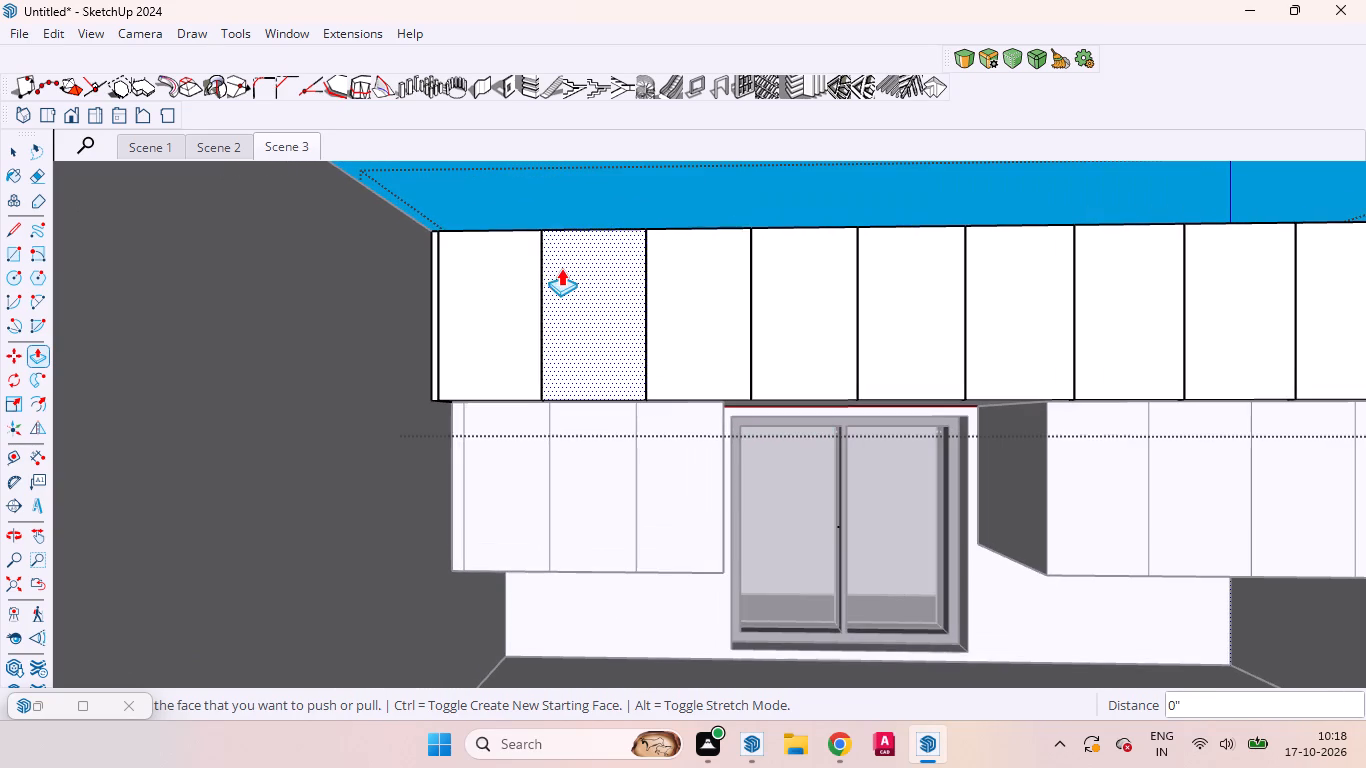
key(space)
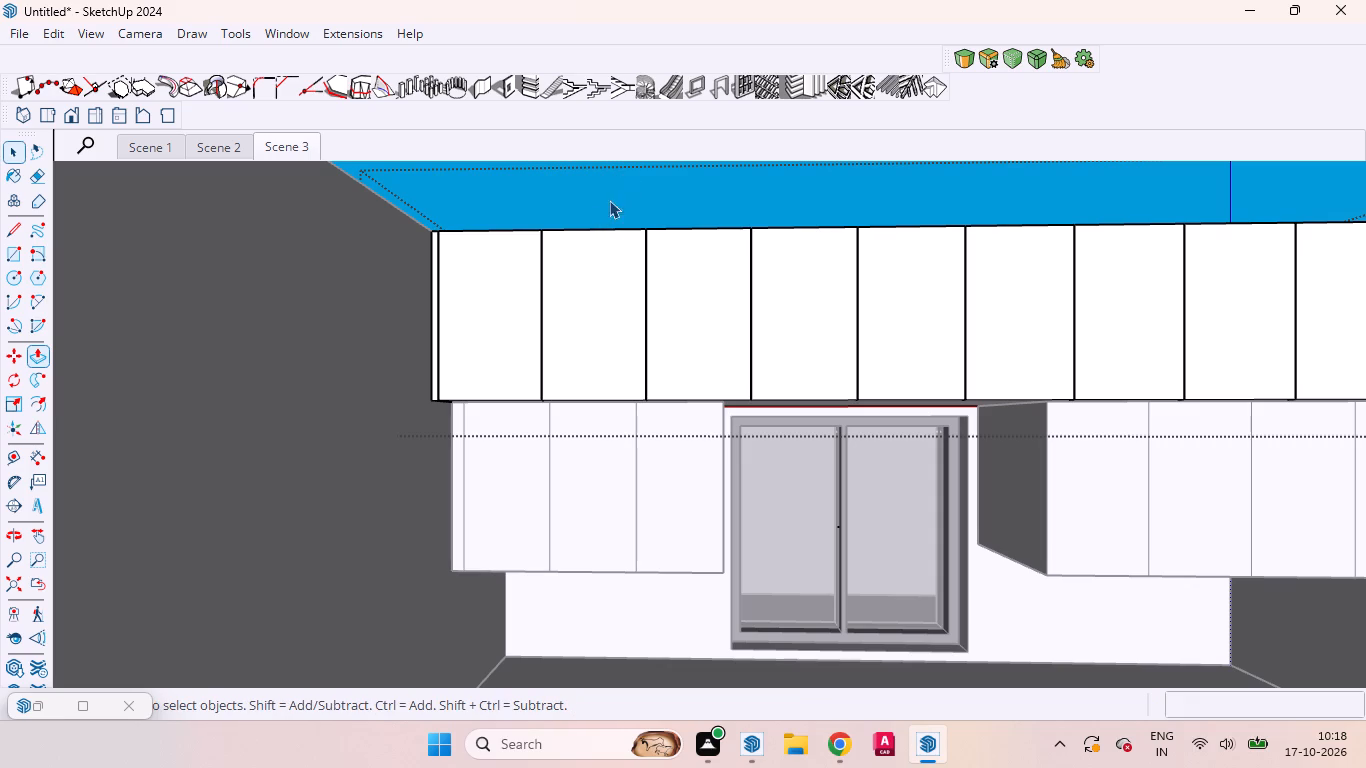
click(599, 182)
double_click(680, 484)
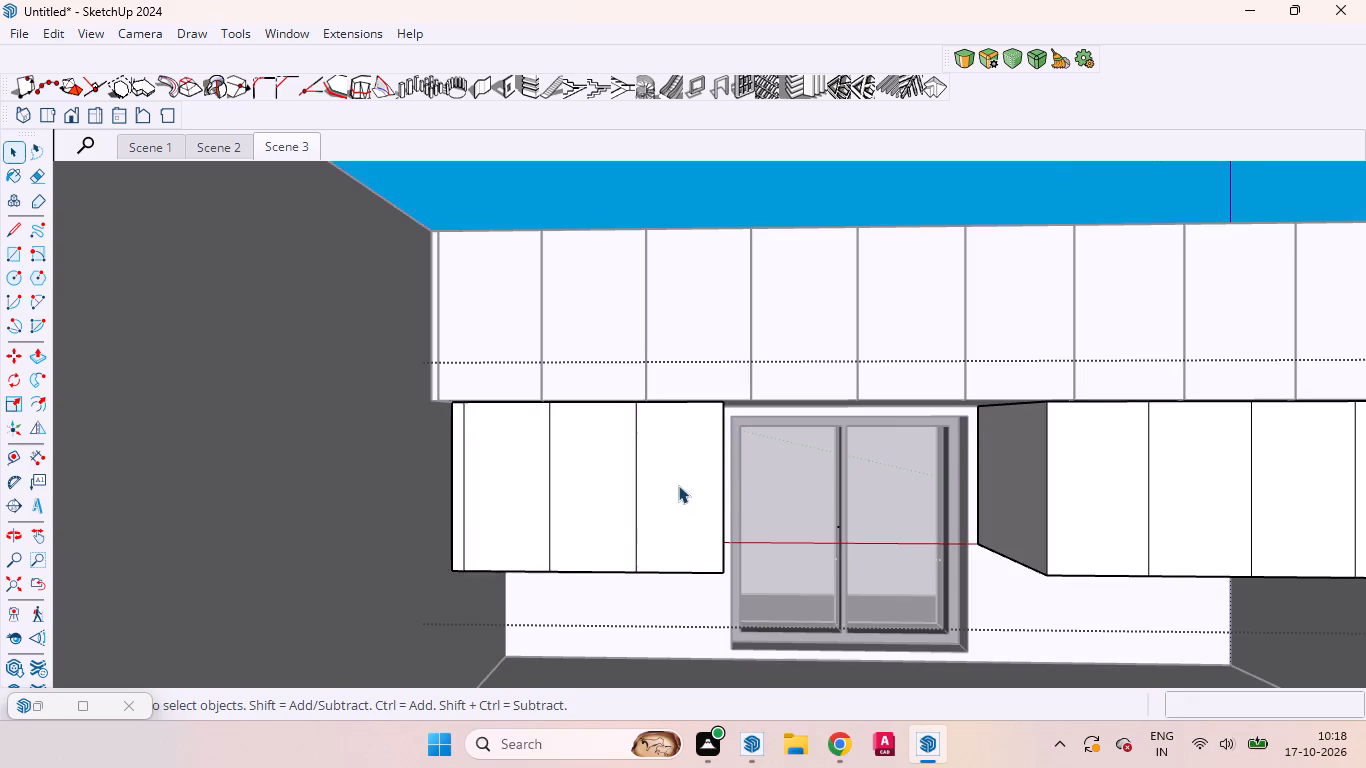
Copy the three vertical door lines of the wall cabinet left of the window 3 mm to the right.
click(464, 501)
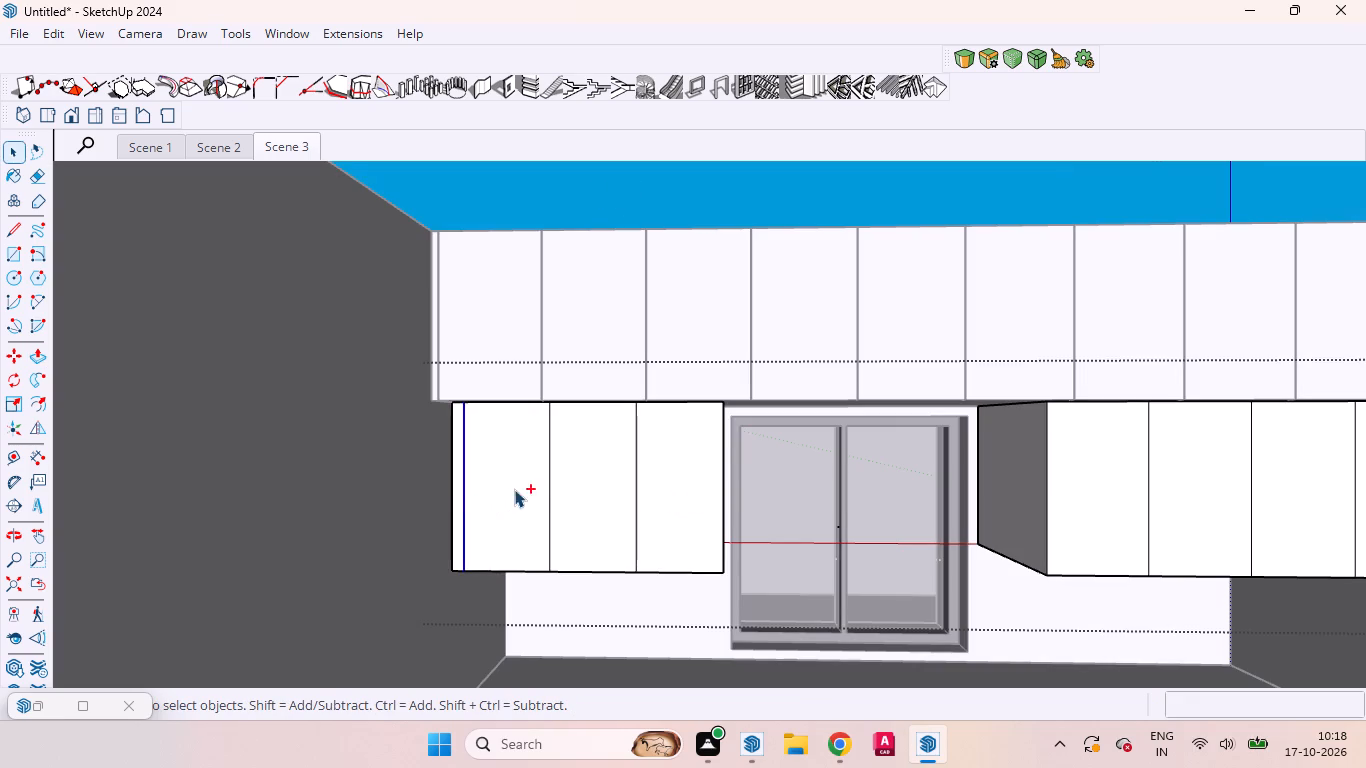
ctrl+click(550, 485)
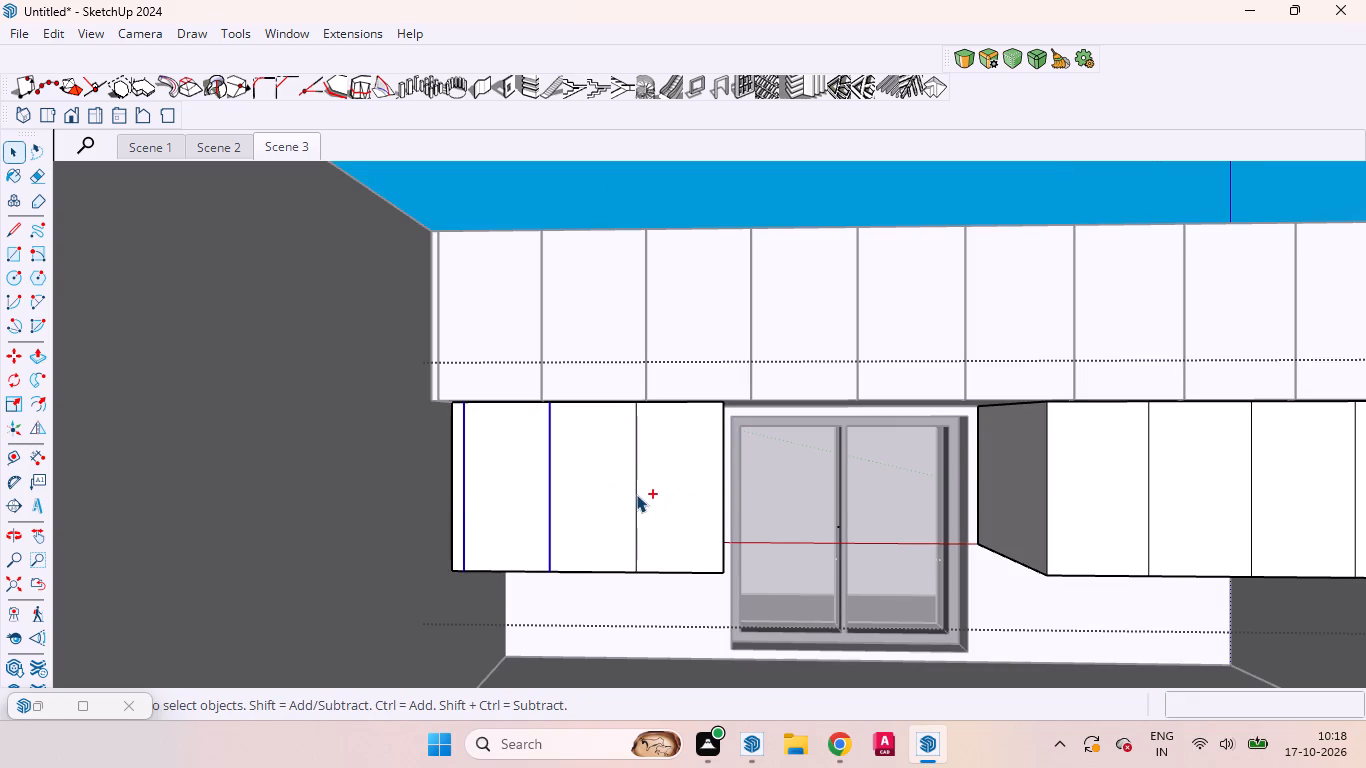
ctrl+click(636, 494)
key(m)
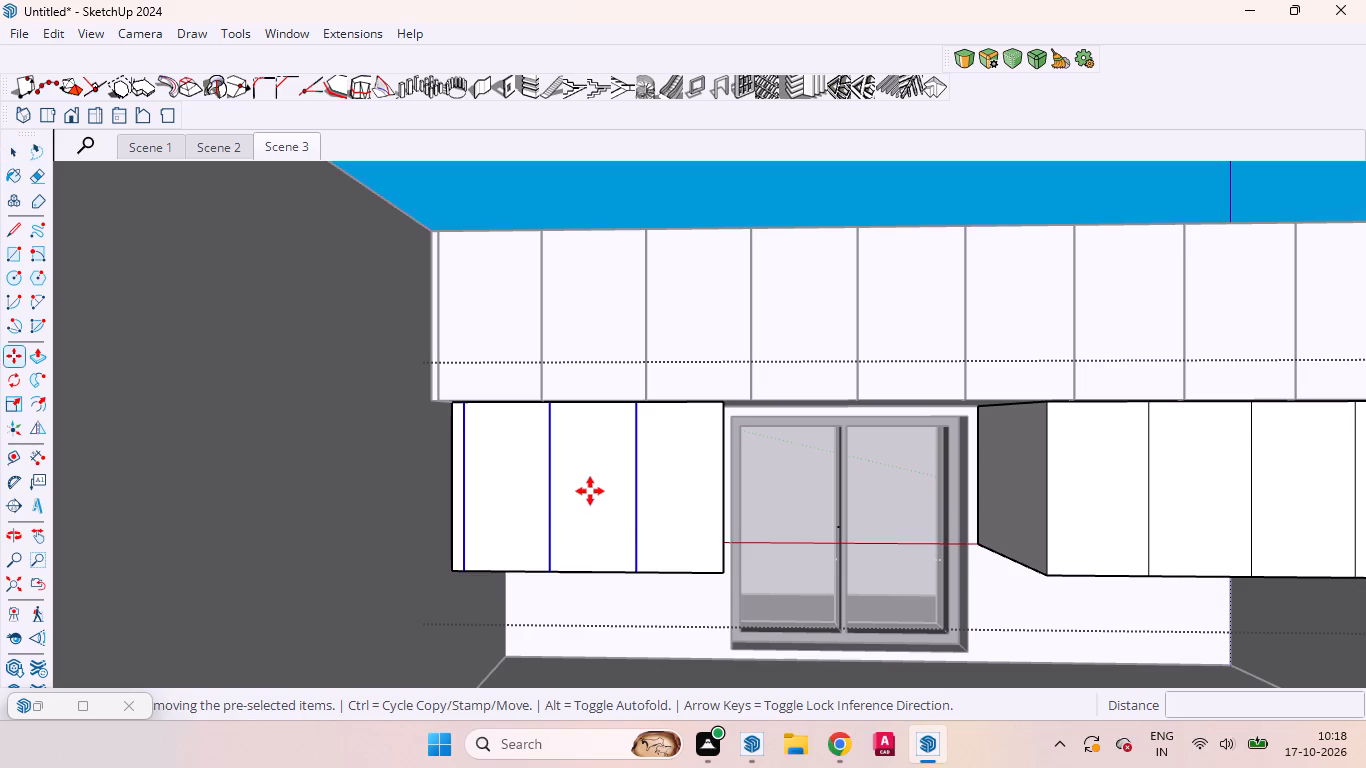
click(590, 491)
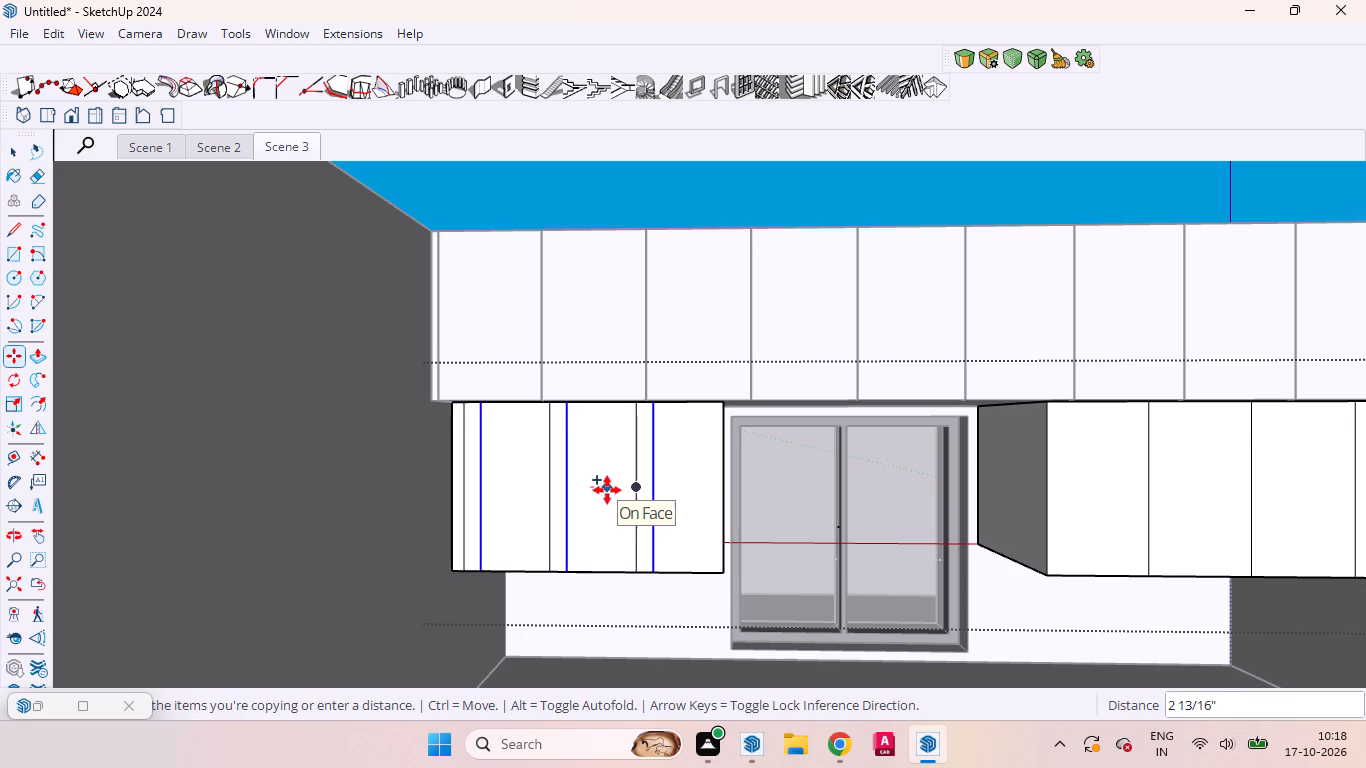
text(3mm)
key(Return)
Repeat the 18 mm push on the gap face between the second and third doors of the cabinet left of the window.
key(p)
scroll(648, 470, up, 20)
scroll(648, 470, up, 5)
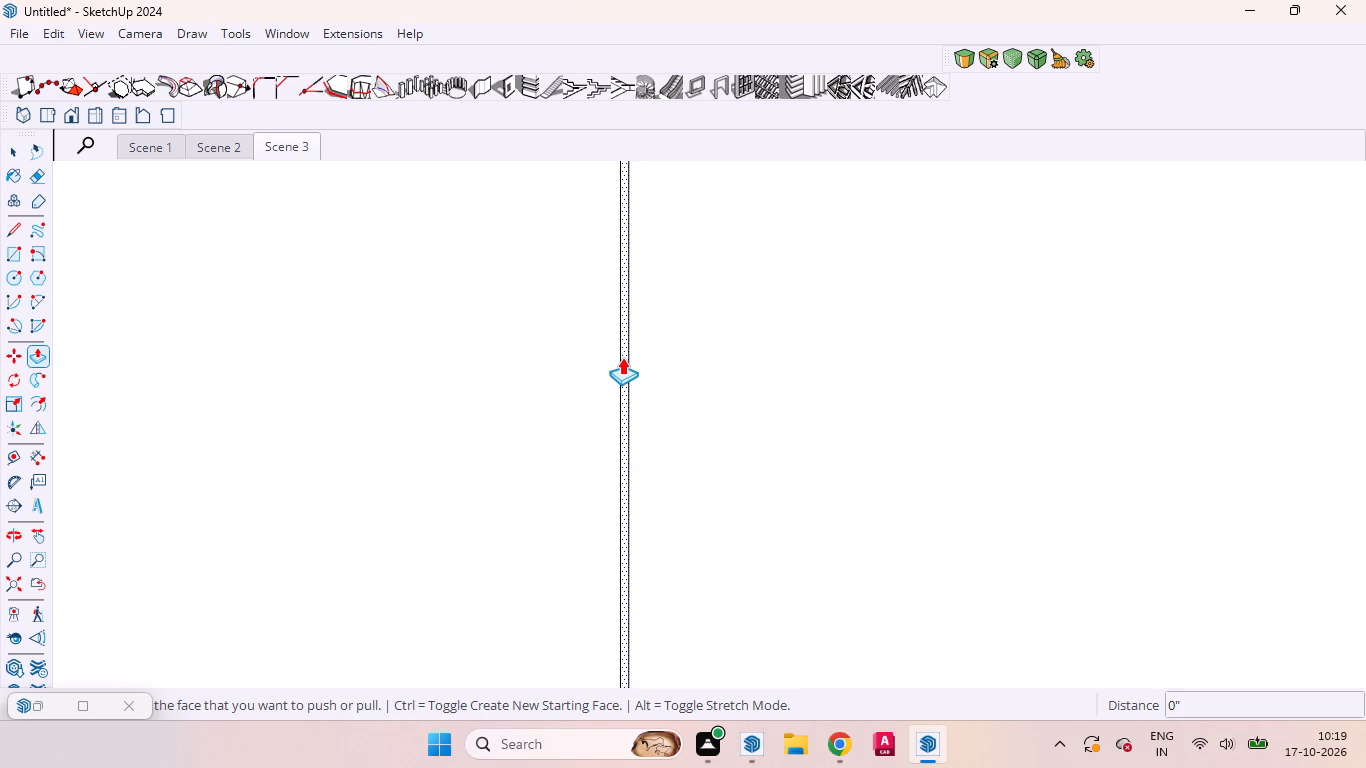
double_click(622, 357)
Repeat the 18 mm push on the gap face between the first and second doors of the cabinet left of the window.
scroll(727, 349, down, 14)
scroll(816, 335, up, 1)
scroll(817, 335, down, 2)
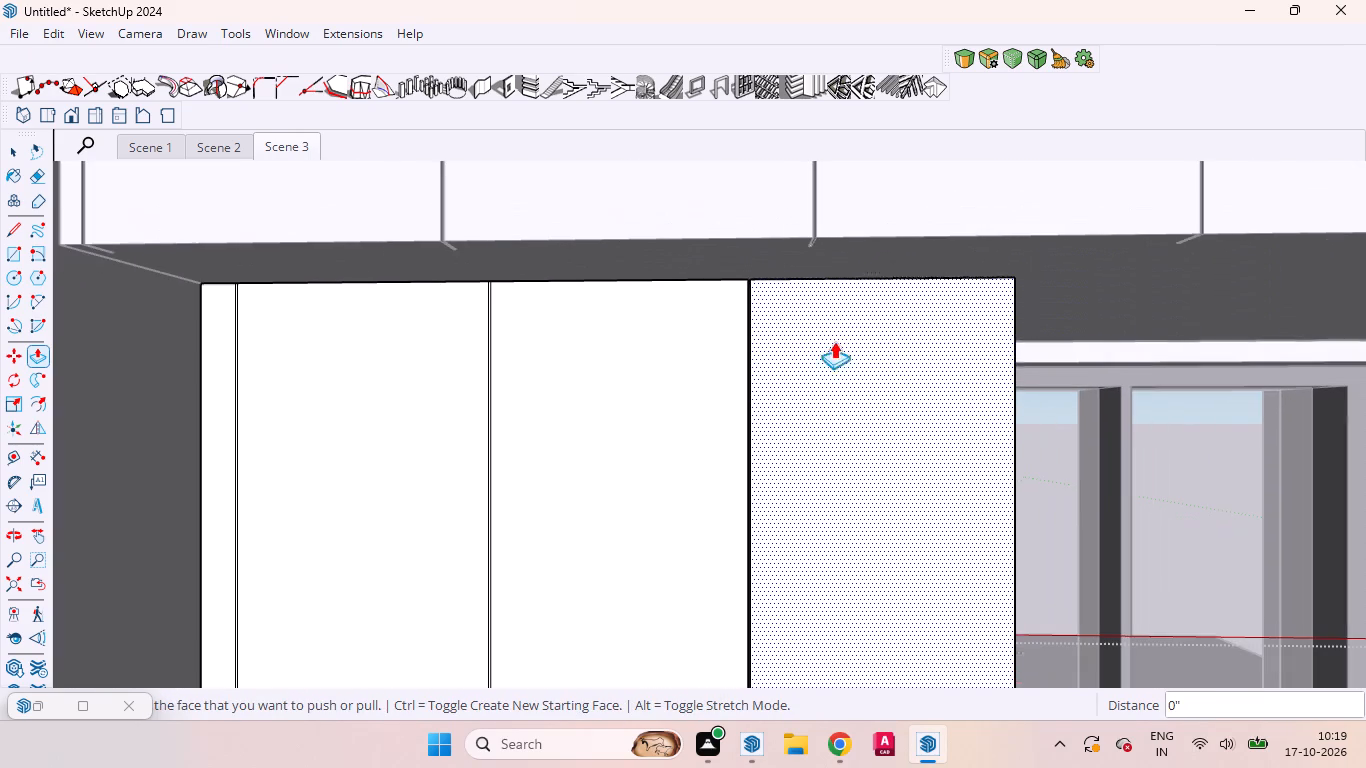
scroll(493, 339, up, 2)
scroll(493, 339, down, 1)
scroll(493, 339, up, 7)
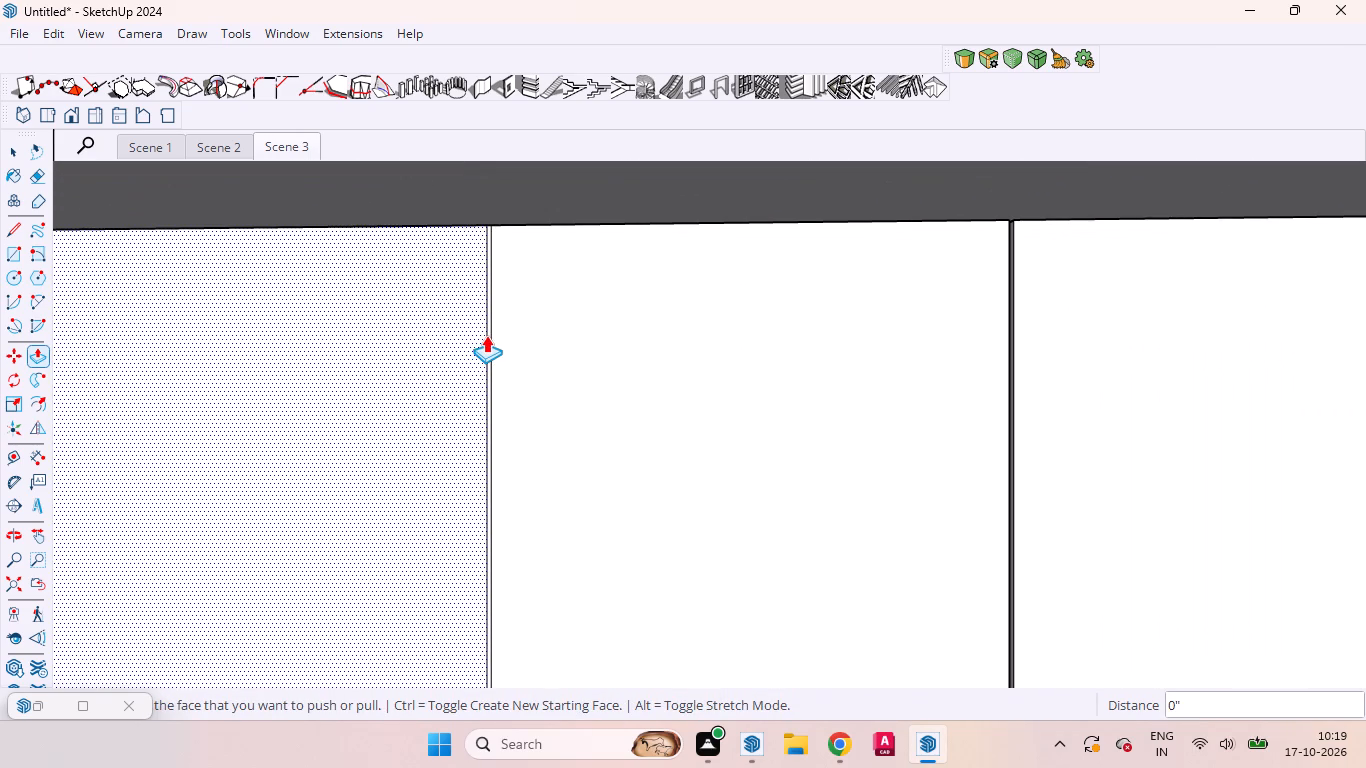
double_click(487, 335)
Repeat the 18 mm push on the gap face between the left-hand end strip and the first door of that cabinet.
scroll(609, 329, down, 4)
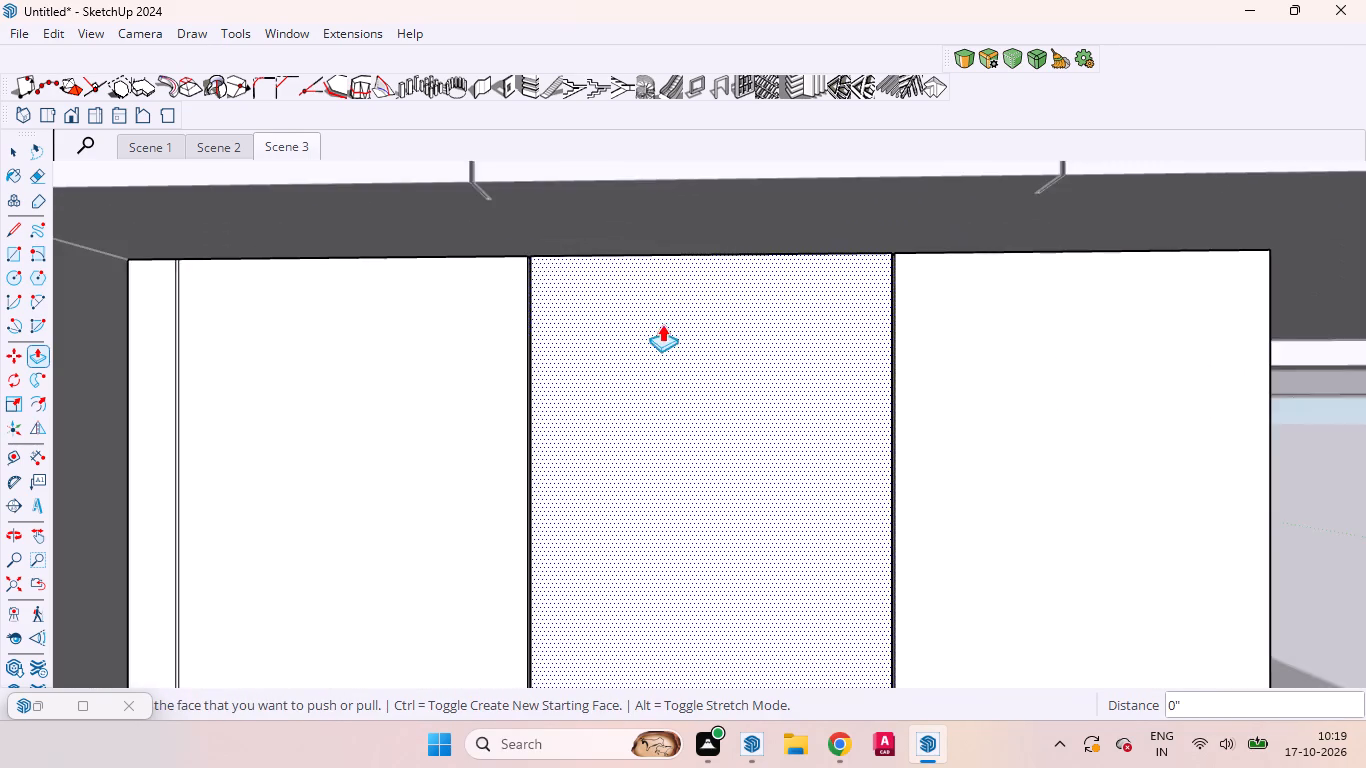
scroll(662, 324, down, 10)
scroll(454, 352, up, 11)
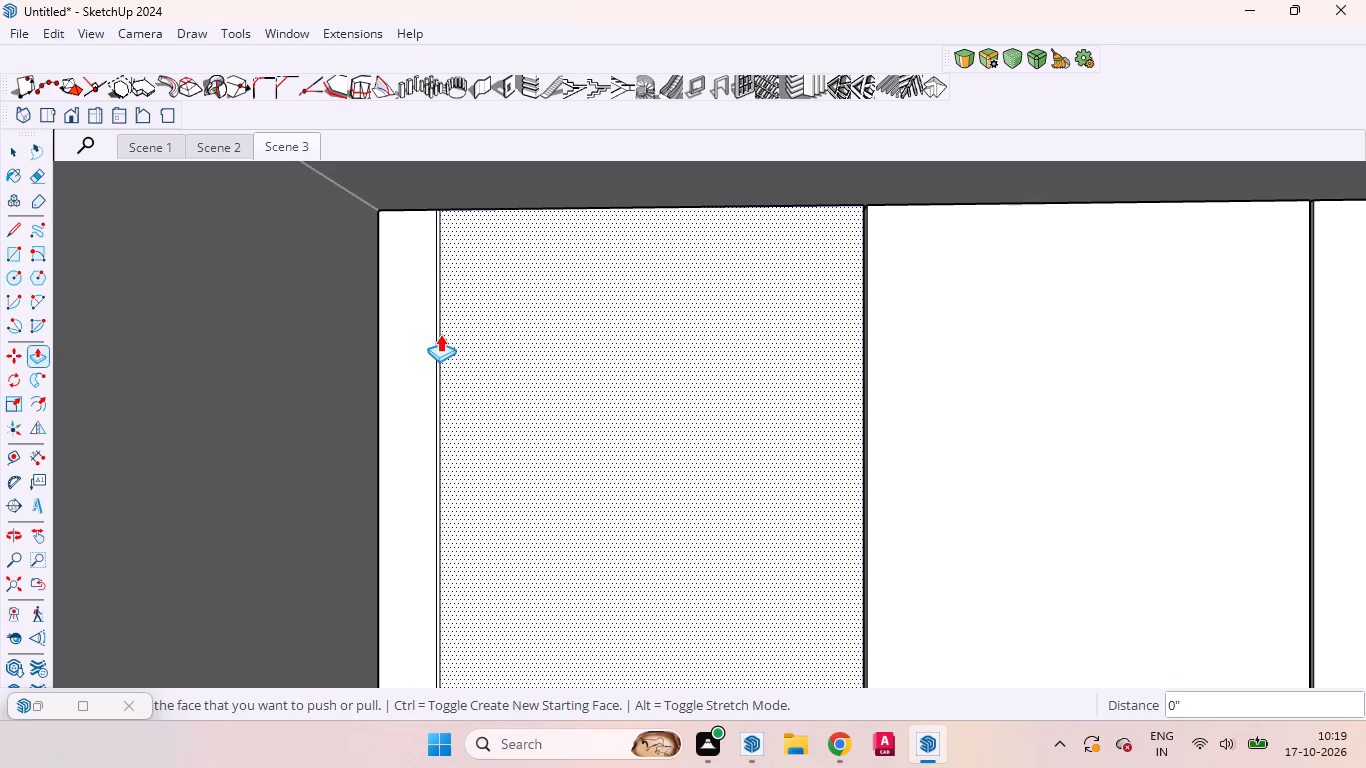
double_click(436, 333)
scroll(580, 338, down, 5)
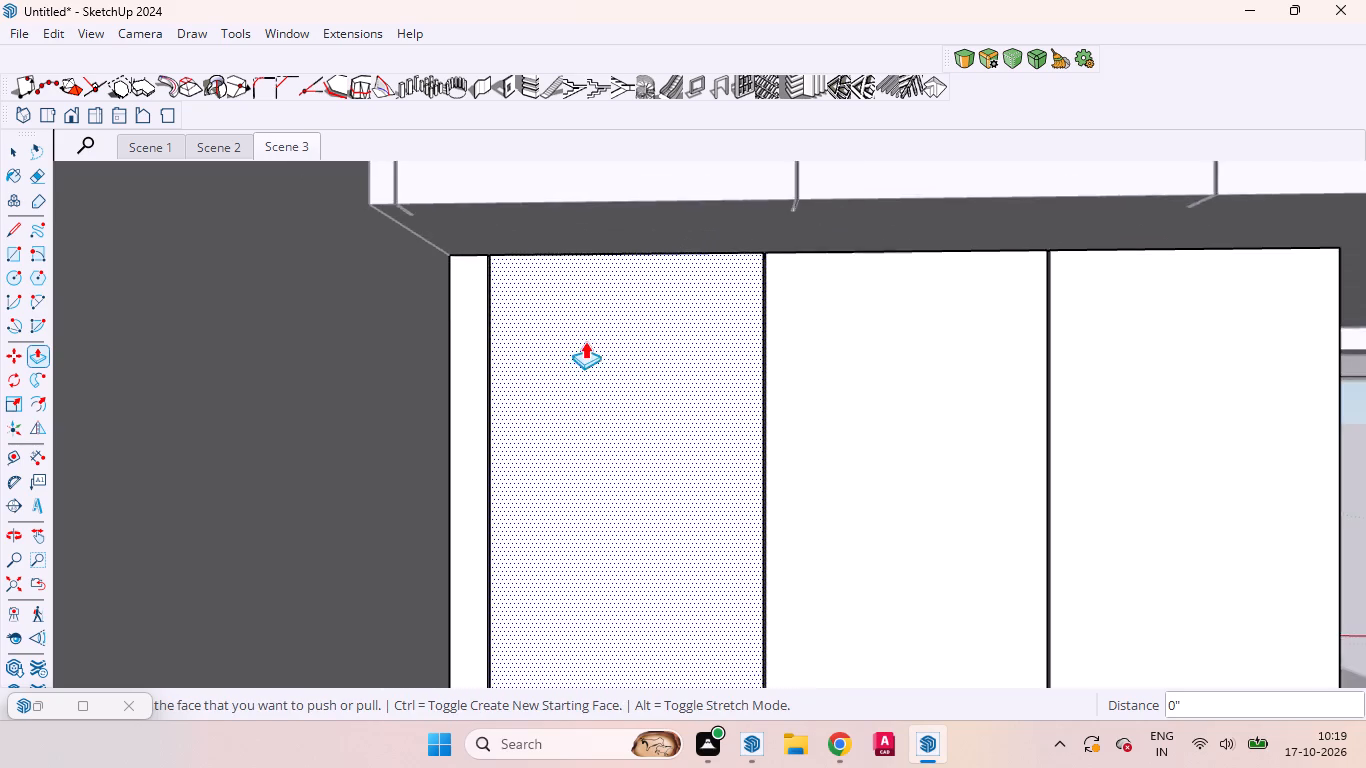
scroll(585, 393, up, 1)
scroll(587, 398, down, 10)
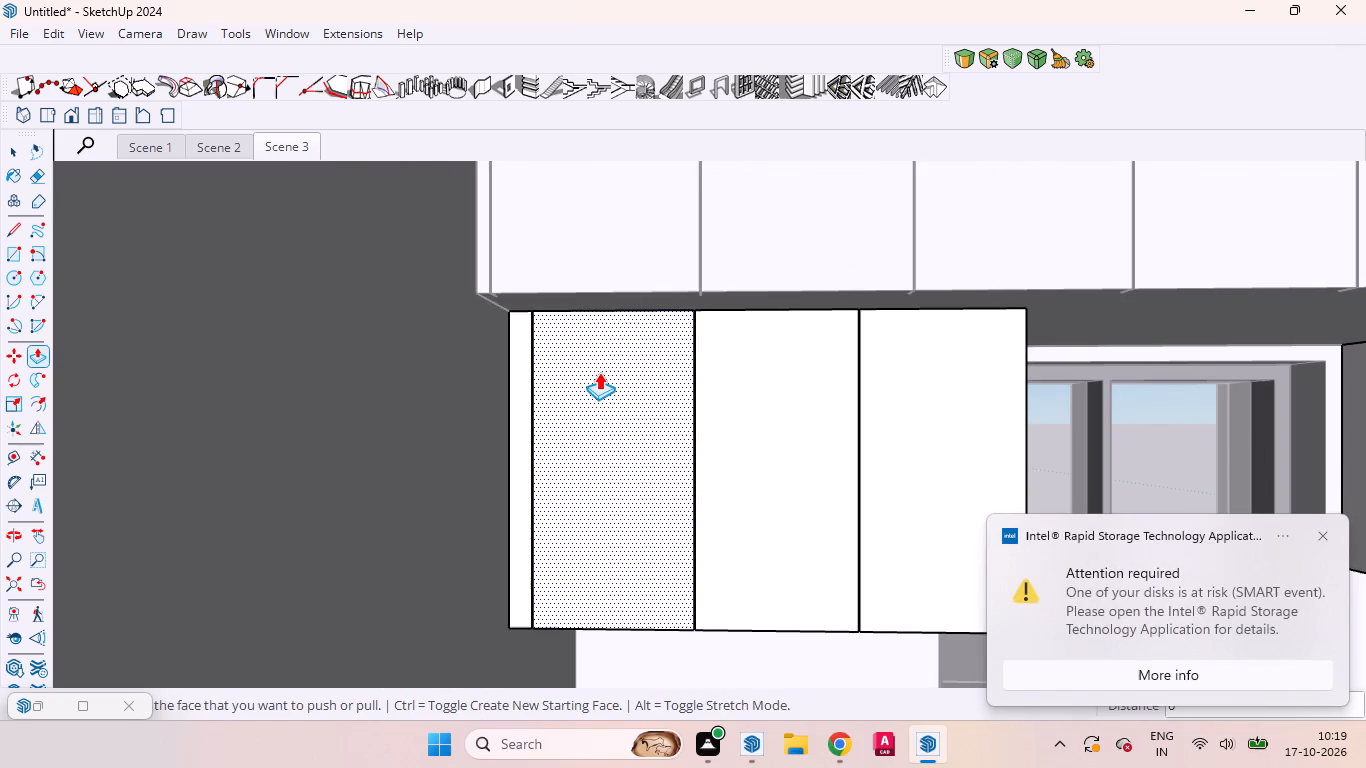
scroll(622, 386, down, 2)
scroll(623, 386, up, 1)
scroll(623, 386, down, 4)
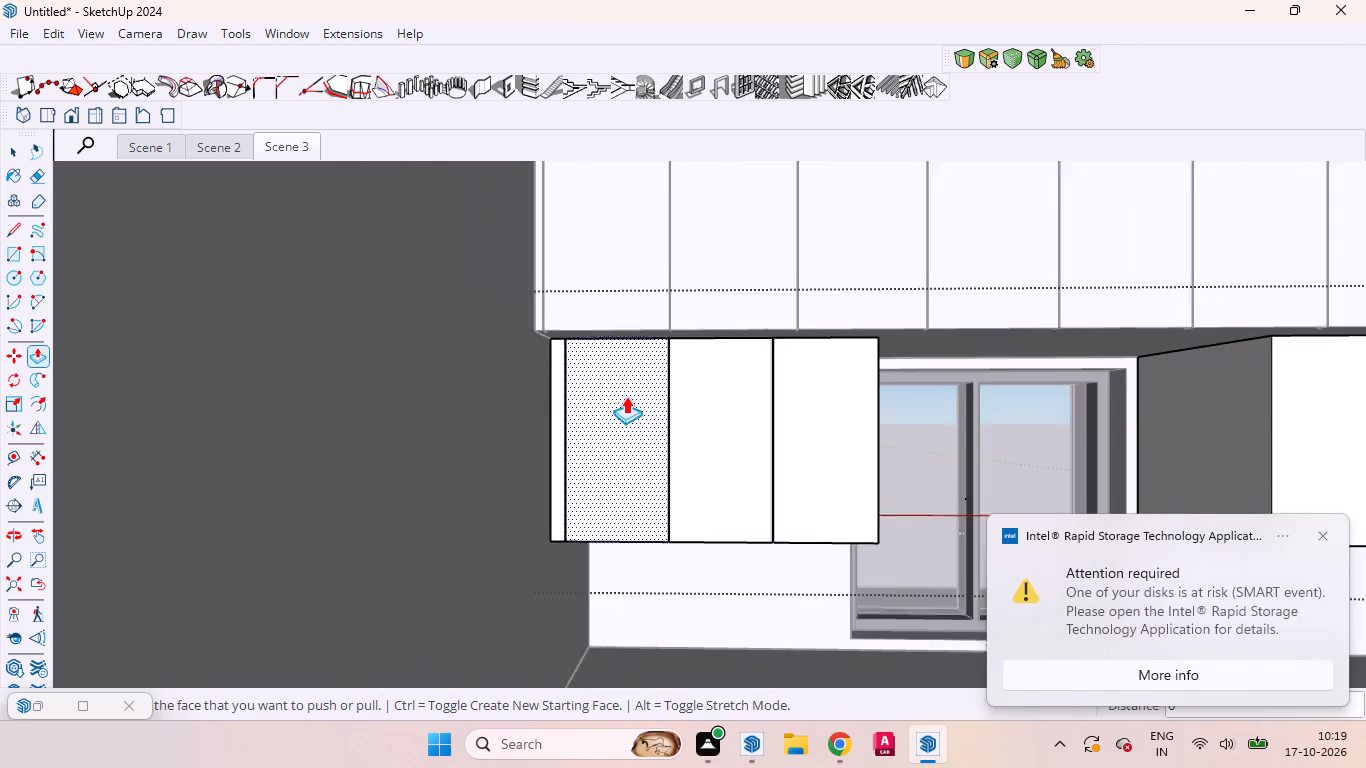
Copy the three vertical door lines of the wall cabinet right of the window 3 mm to the left.
scroll(626, 396, down, 1)
middle_drag(778, 500, 783, 522)
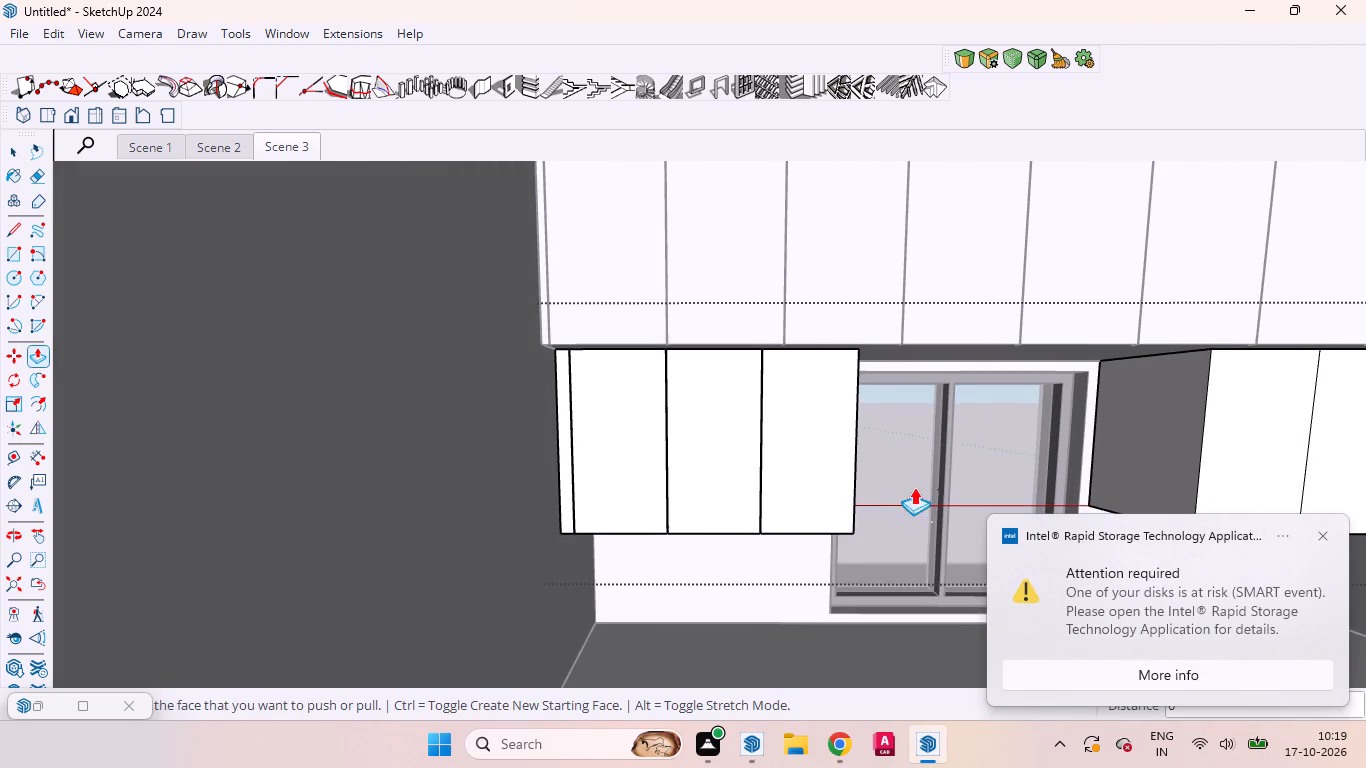
scroll(728, 456, down, 4)
scroll(1189, 385, up, 7)
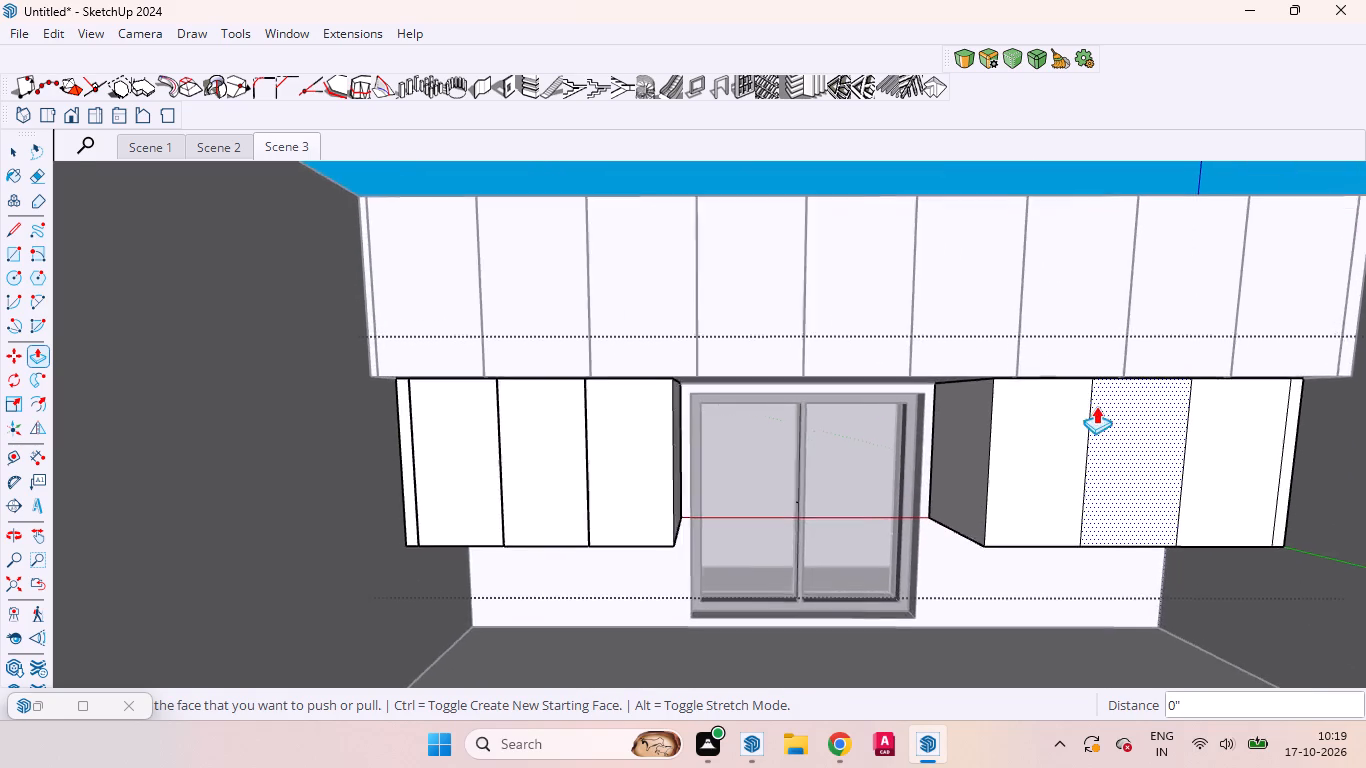
scroll(1096, 406, up, 2)
scroll(1096, 408, down, 2)
scroll(1096, 408, up, 1)
key(space)
scroll(952, 512, down, 1)
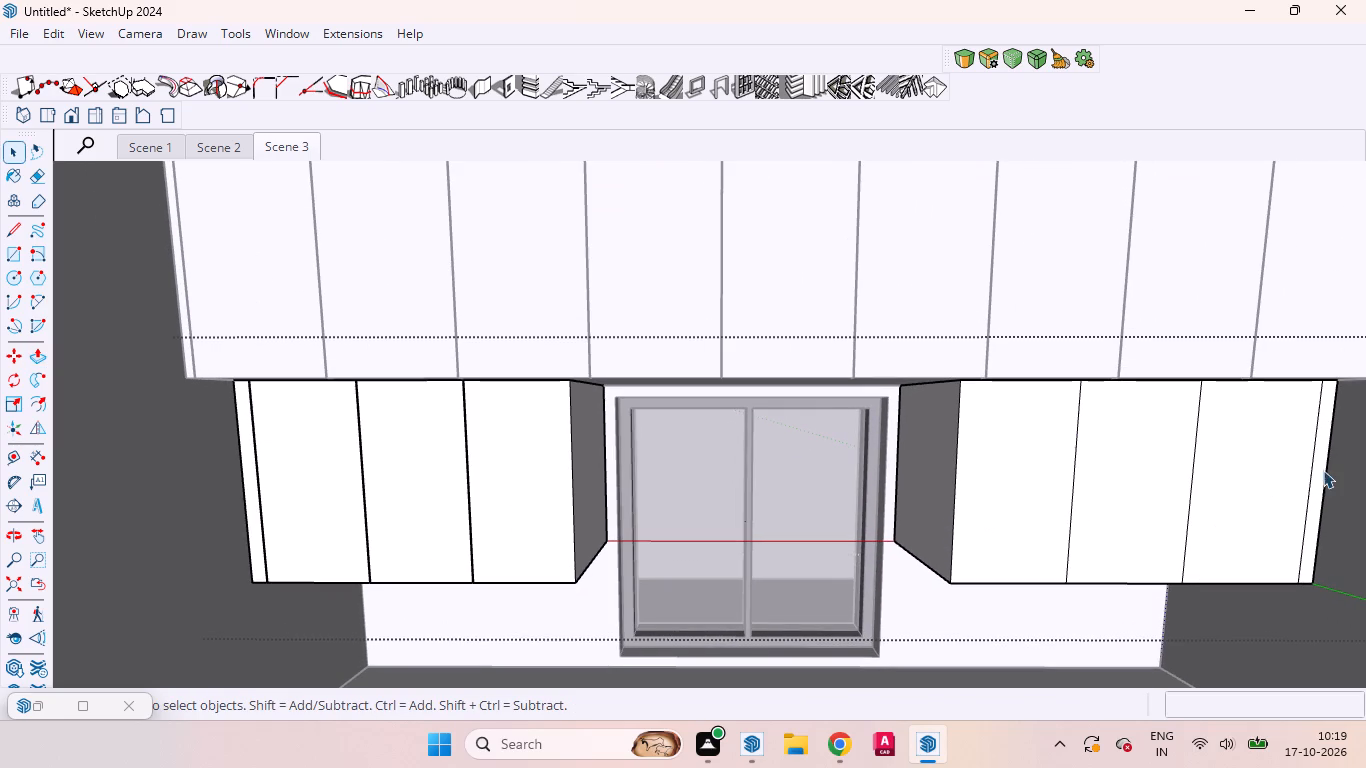
ctrl+click(1313, 469)
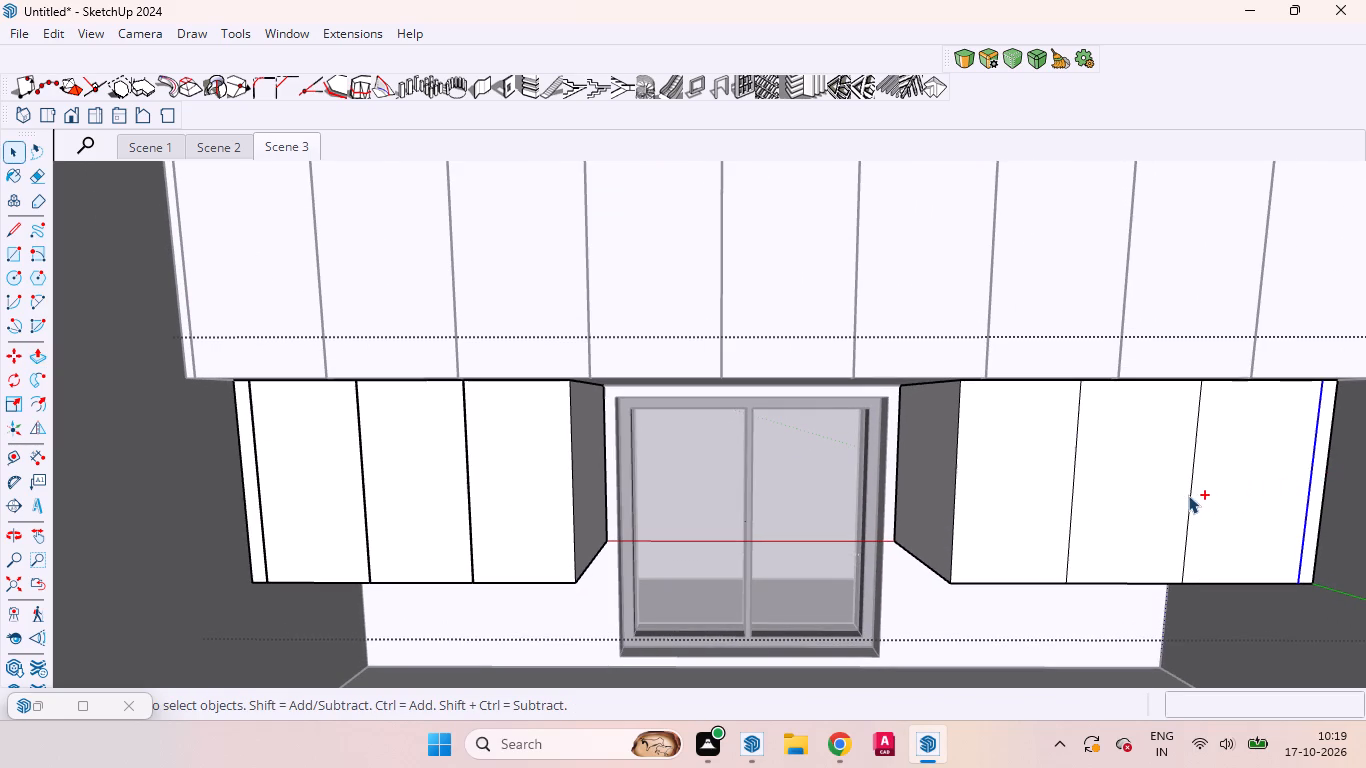
ctrl+click(1189, 495)
ctrl+click(1074, 495)
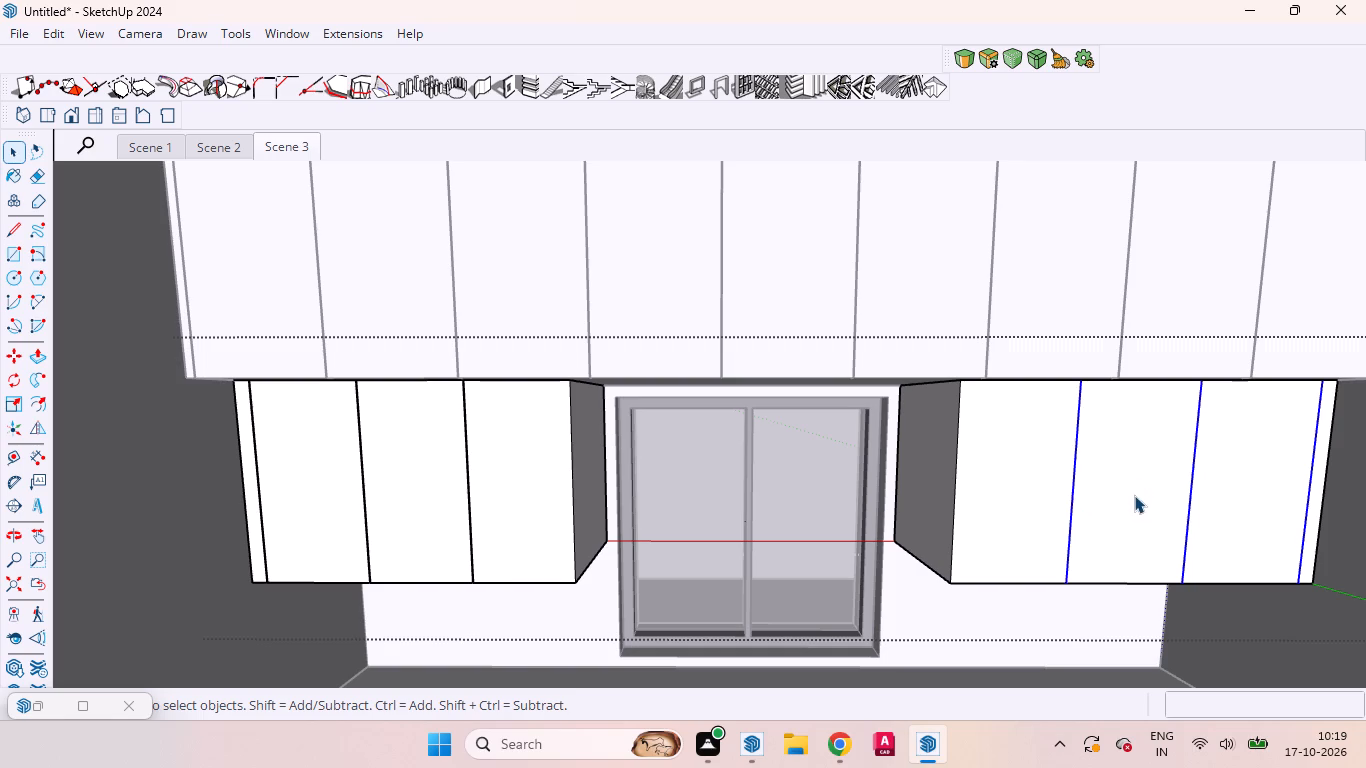
key(m)
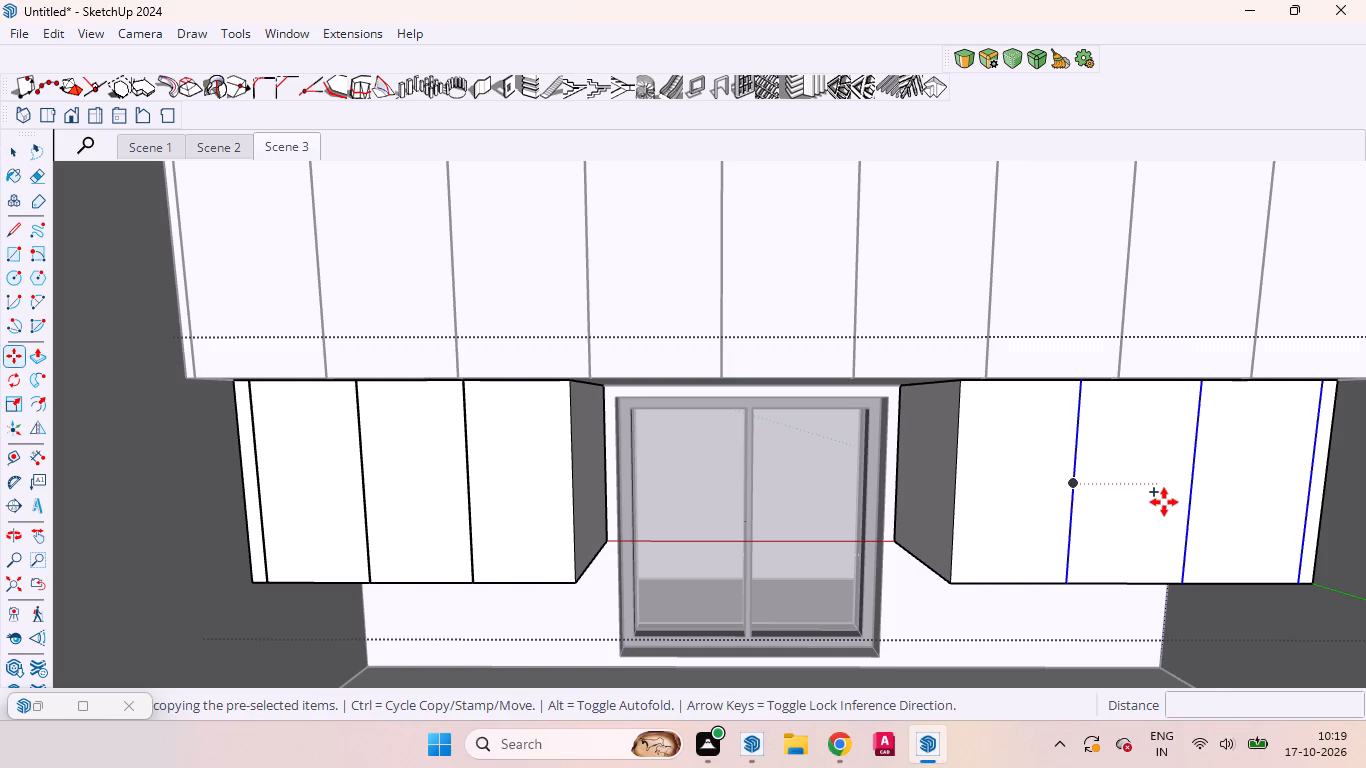
click(1160, 533)
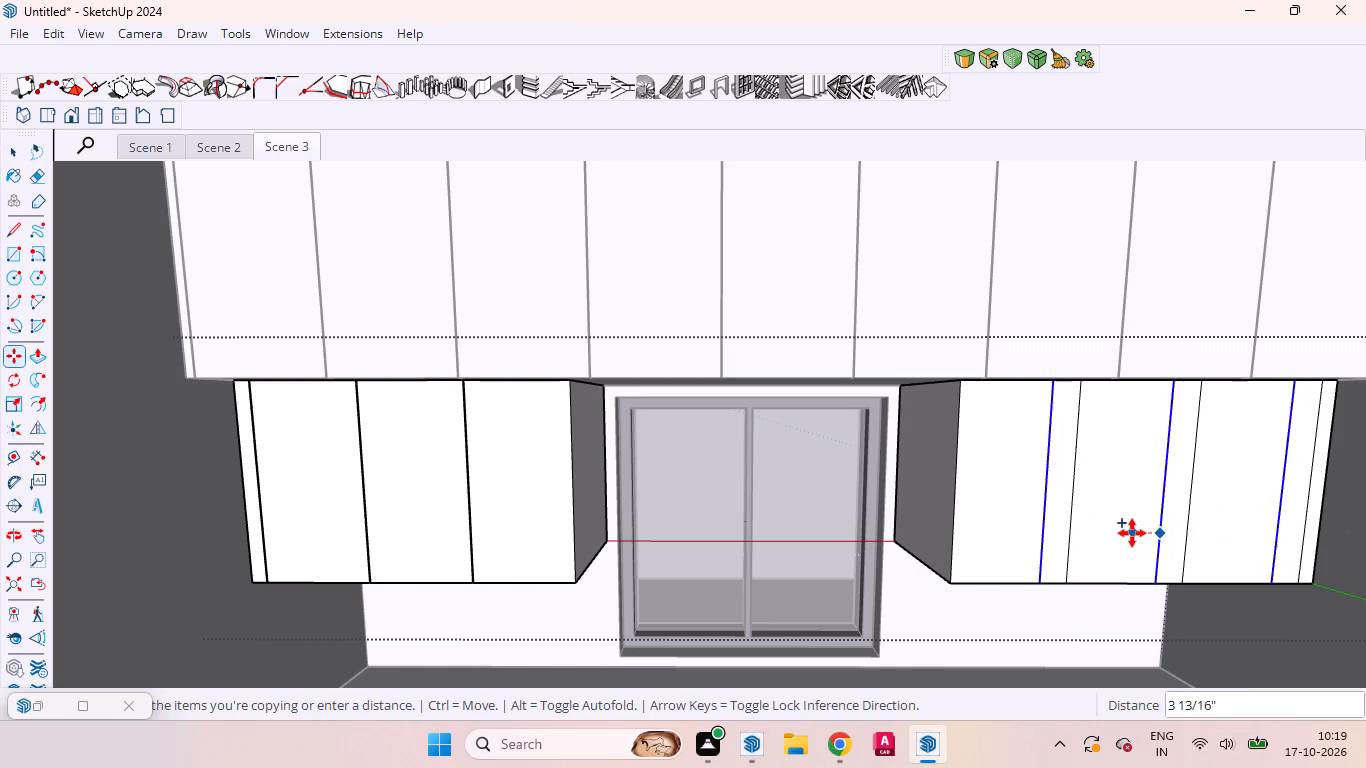
text(3mm)
key(Return)
key(space)
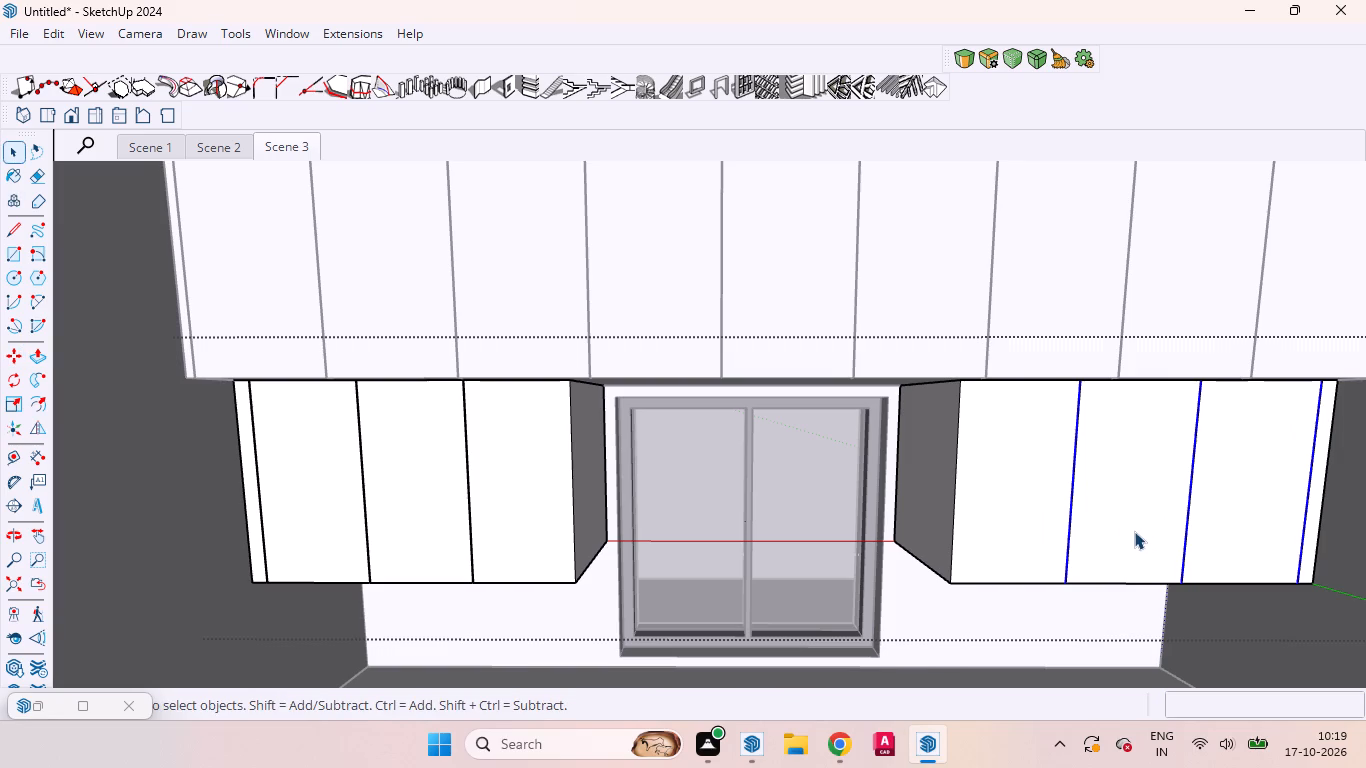
Repeat the 18 mm push on the gap face between the first and second doors of the cabinet right of the window.
key(p)
scroll(1050, 447, up, 11)
scroll(1093, 415, down, 1)
scroll(1093, 415, up, 12)
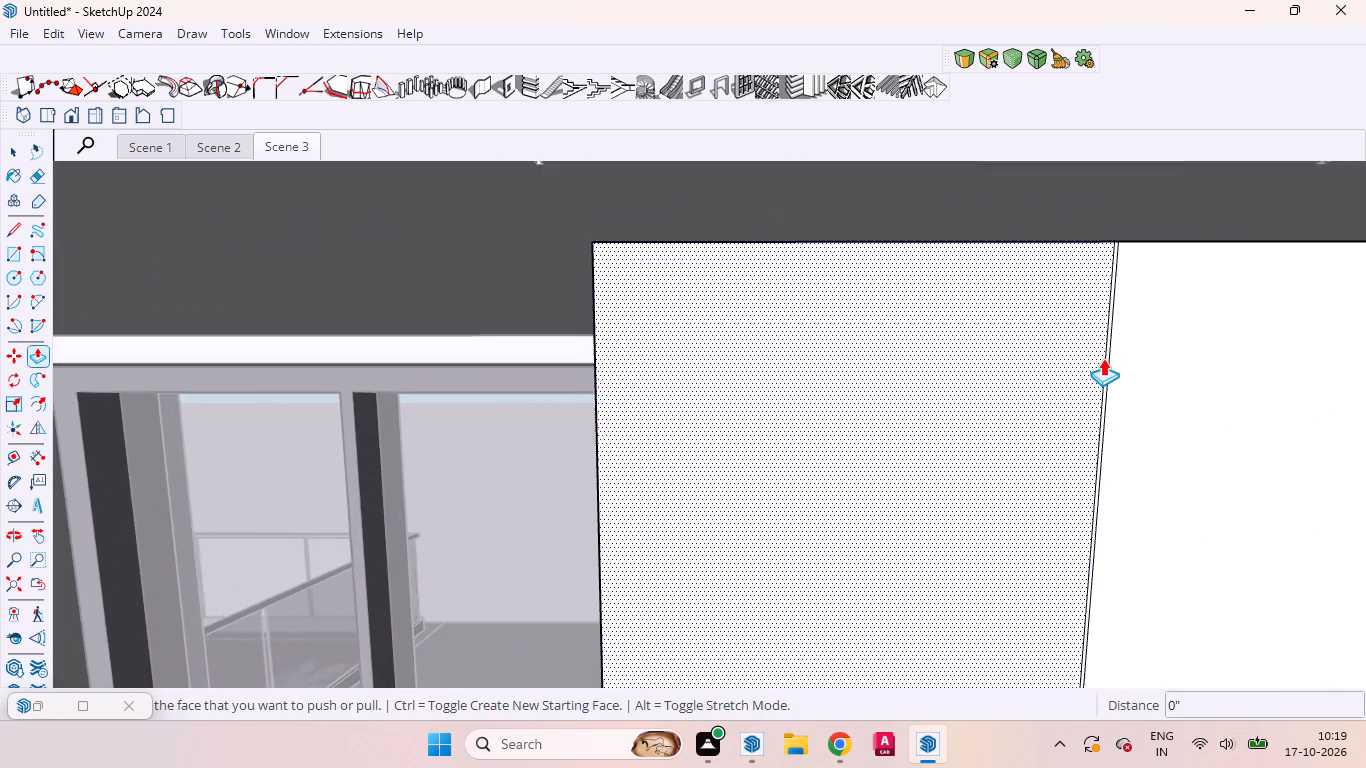
scroll(1103, 358, up, 2)
scroll(1103, 358, down, 4)
scroll(1103, 358, up, 6)
scroll(1122, 353, down, 1)
scroll(1120, 358, up, 13)
double_click(1099, 359)
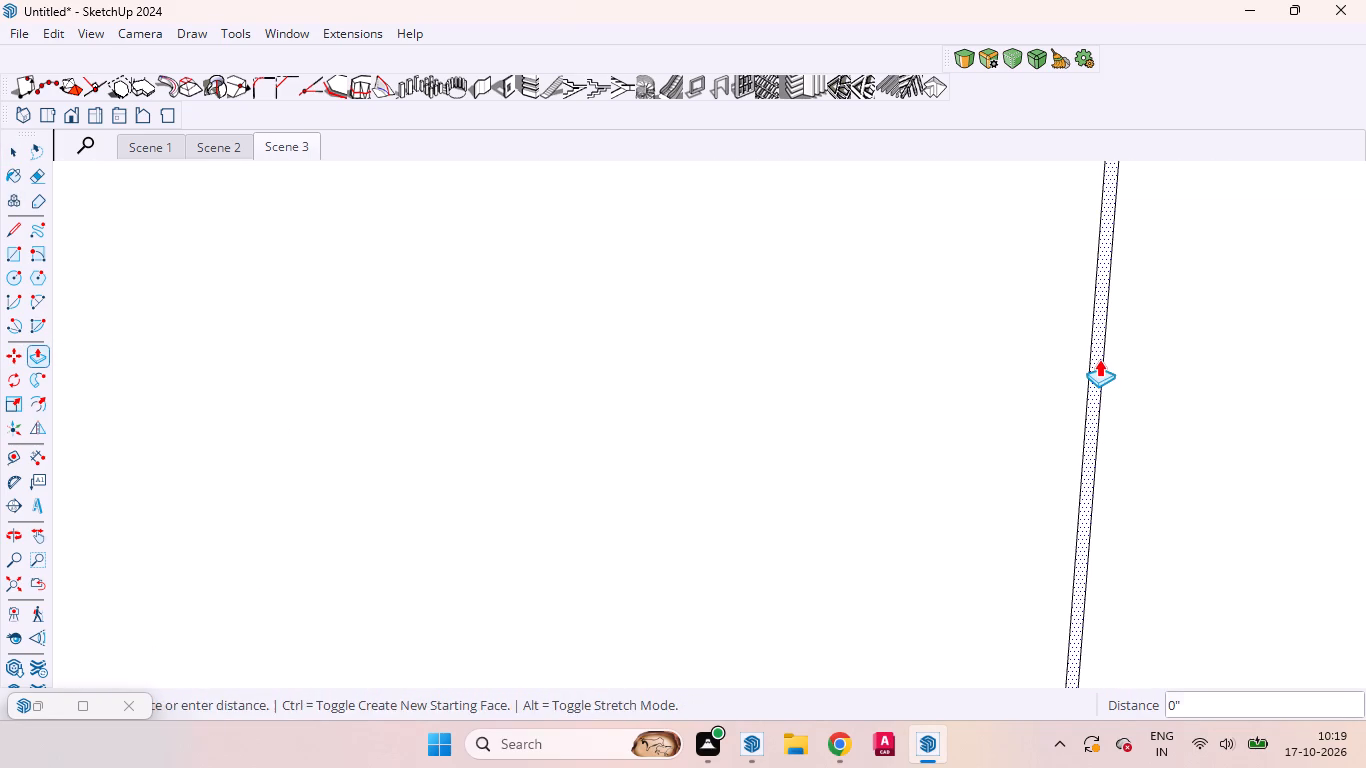
Repeat the 18 mm push on the gap face between the second and third doors of the cabinet right of the window.
scroll(1039, 390, down, 11)
scroll(1017, 422, up, 1)
scroll(1017, 422, down, 10)
scroll(1010, 433, up, 2)
scroll(978, 409, down, 2)
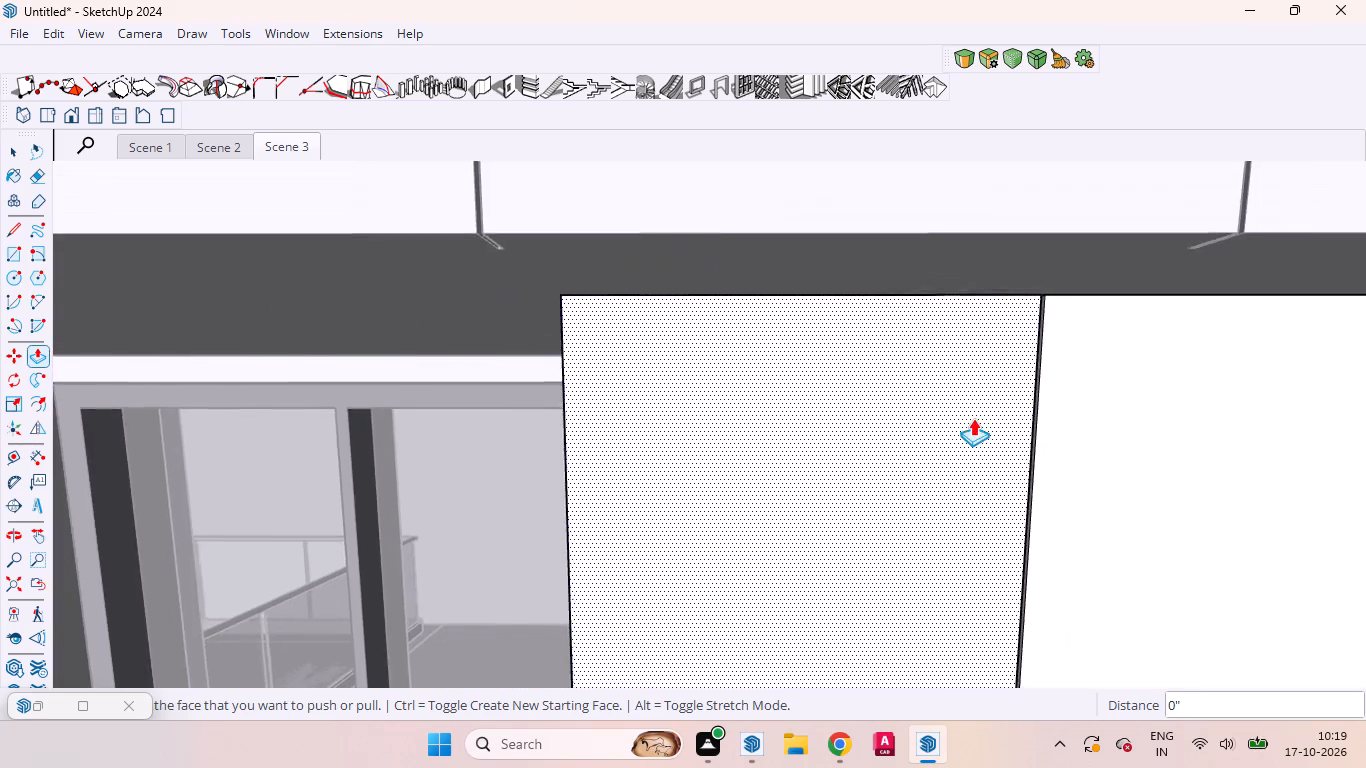
scroll(973, 418, down, 17)
scroll(1143, 430, up, 11)
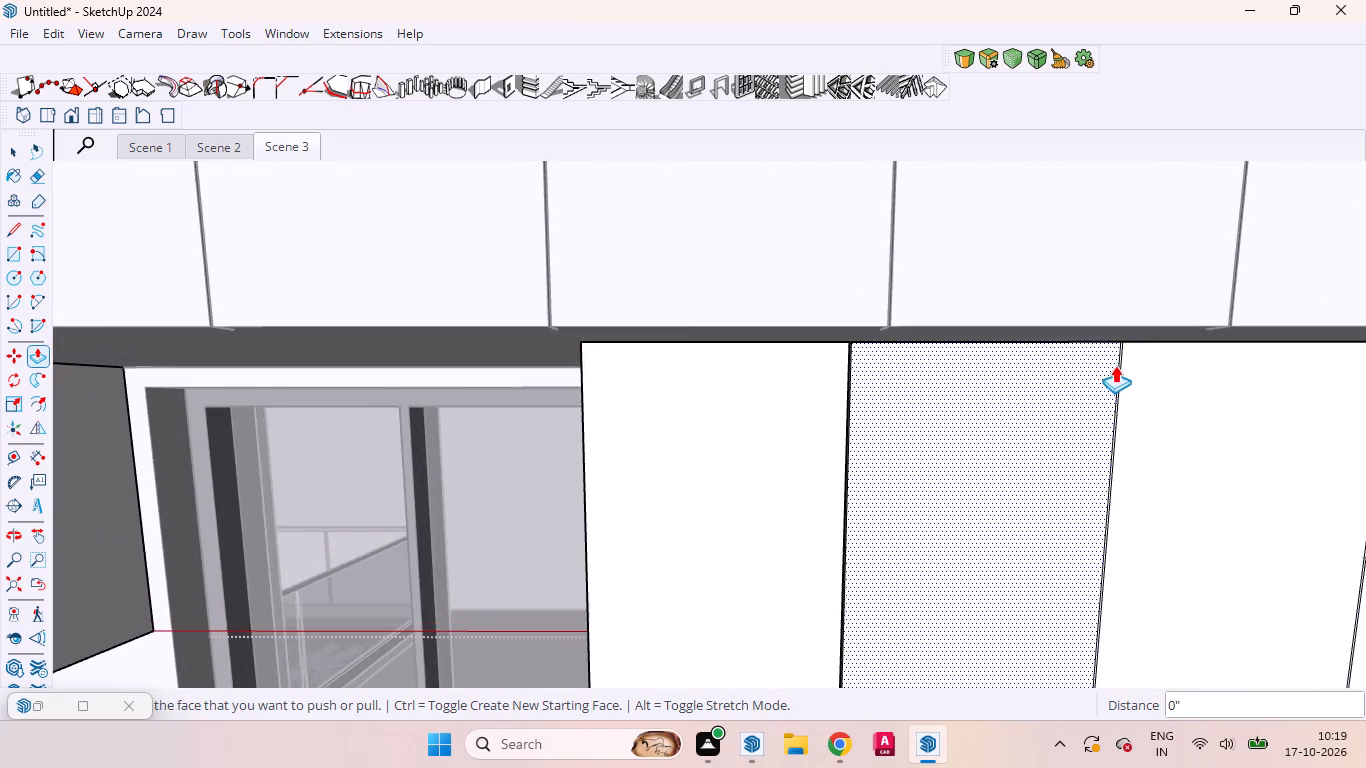
scroll(1115, 365, up, 5)
scroll(1119, 362, down, 4)
scroll(1119, 362, up, 20)
scroll(1119, 362, up, 8)
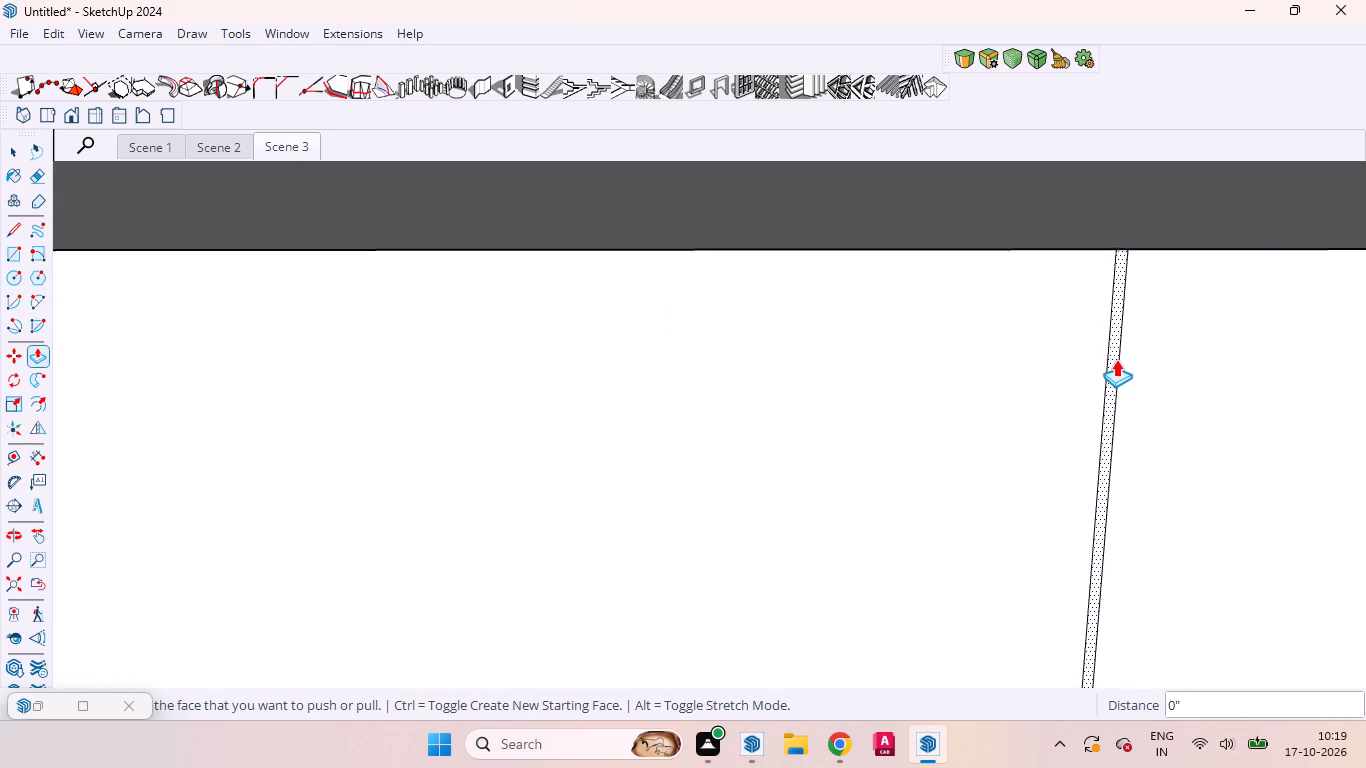
scroll(1116, 359, up, 1)
double_click(1116, 359)
Repeat the 18 mm push on the gap face between the third door and the right-hand end strip of that cabinet.
scroll(1034, 470, down, 13)
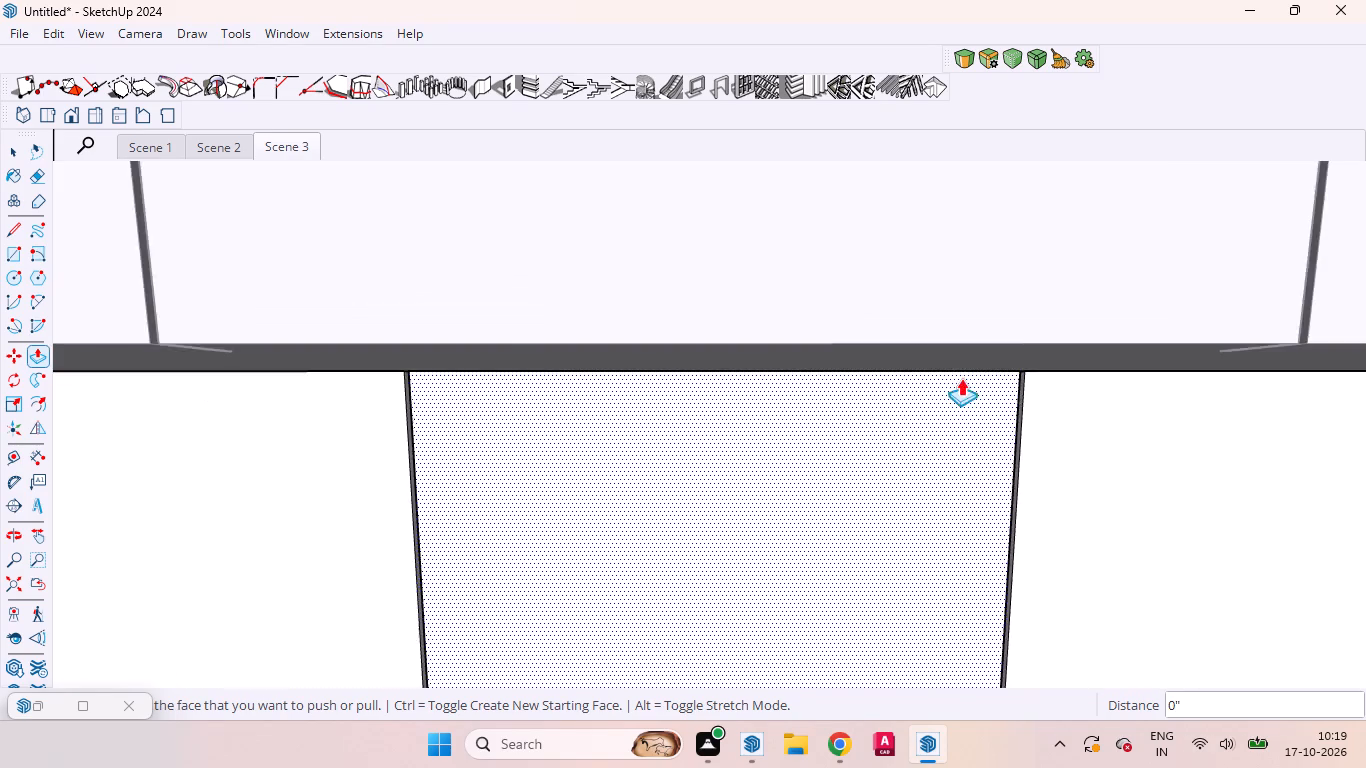
scroll(961, 378, down, 14)
scroll(917, 343, up, 1)
scroll(917, 343, down, 8)
scroll(1159, 382, up, 11)
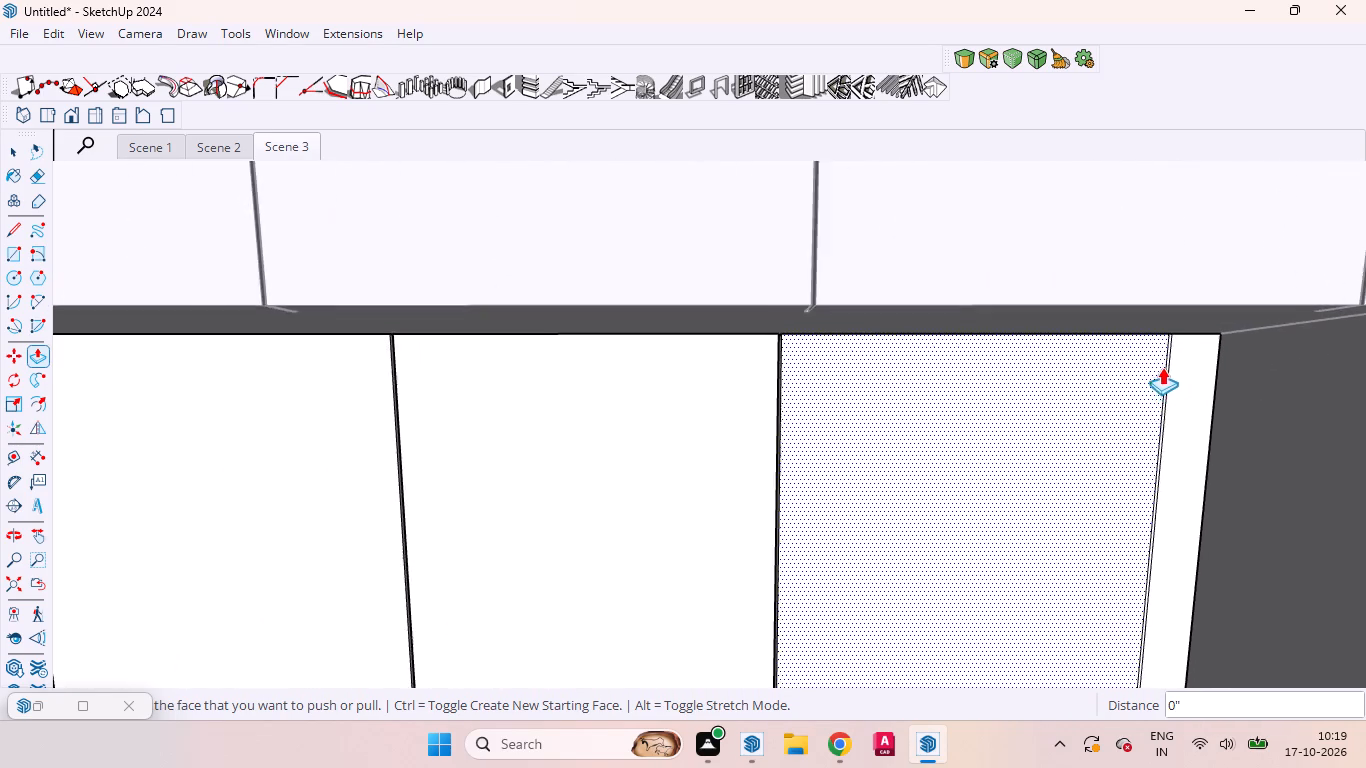
scroll(1162, 367, up, 6)
scroll(1171, 360, down, 1)
scroll(1171, 360, up, 20)
scroll(1171, 360, up, 8)
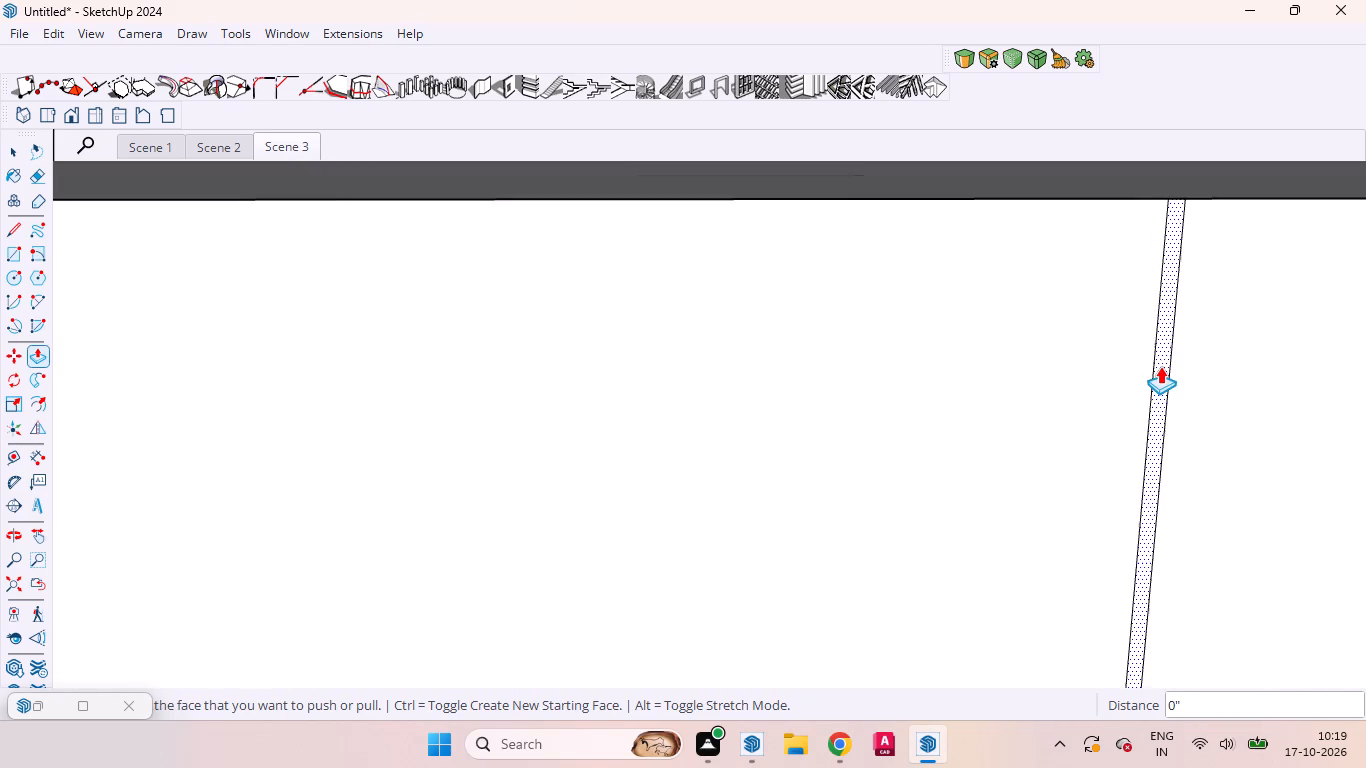
double_click(1160, 366)
scroll(1037, 393, down, 9)
scroll(1072, 367, up, 1)
scroll(1070, 367, down, 12)
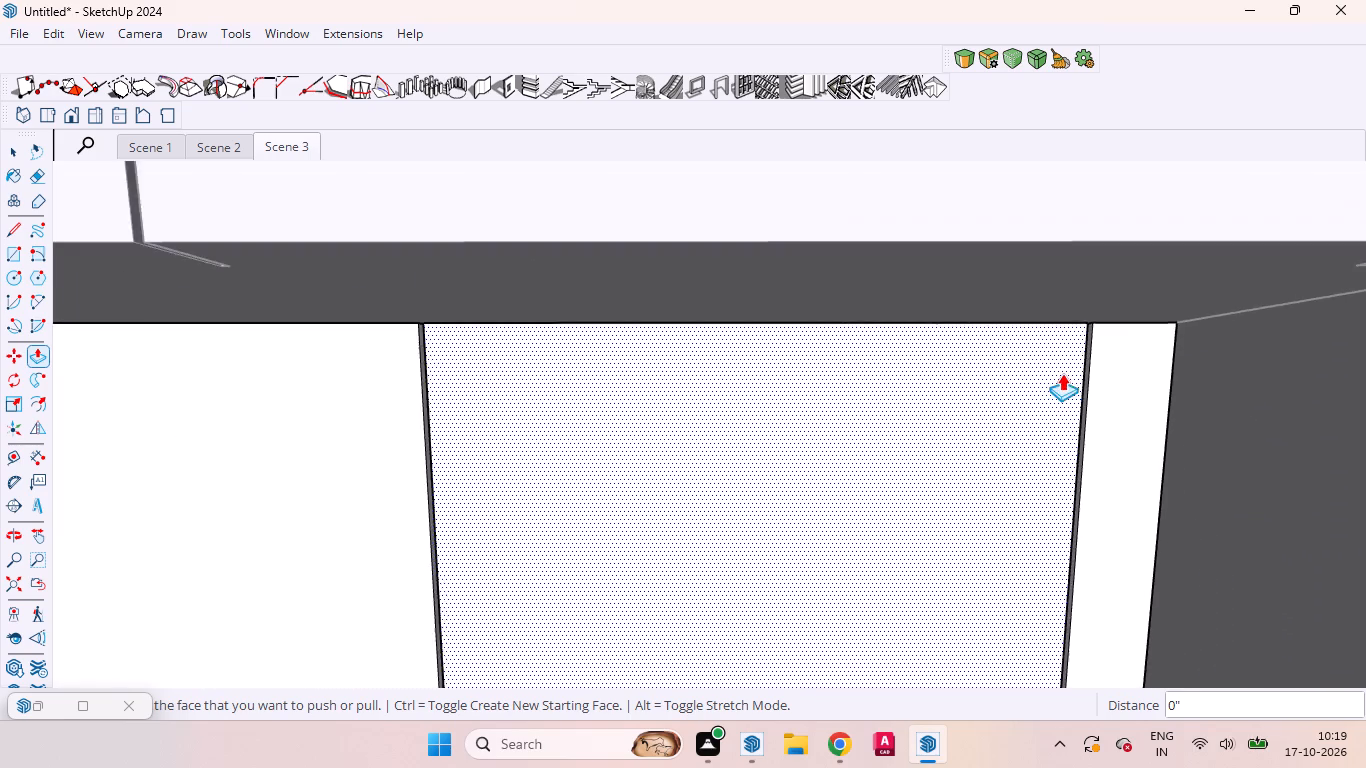
scroll(1062, 373, down, 15)
scroll(1052, 375, up, 2)
scroll(1052, 376, down, 20)
scroll(1052, 376, down, 4)
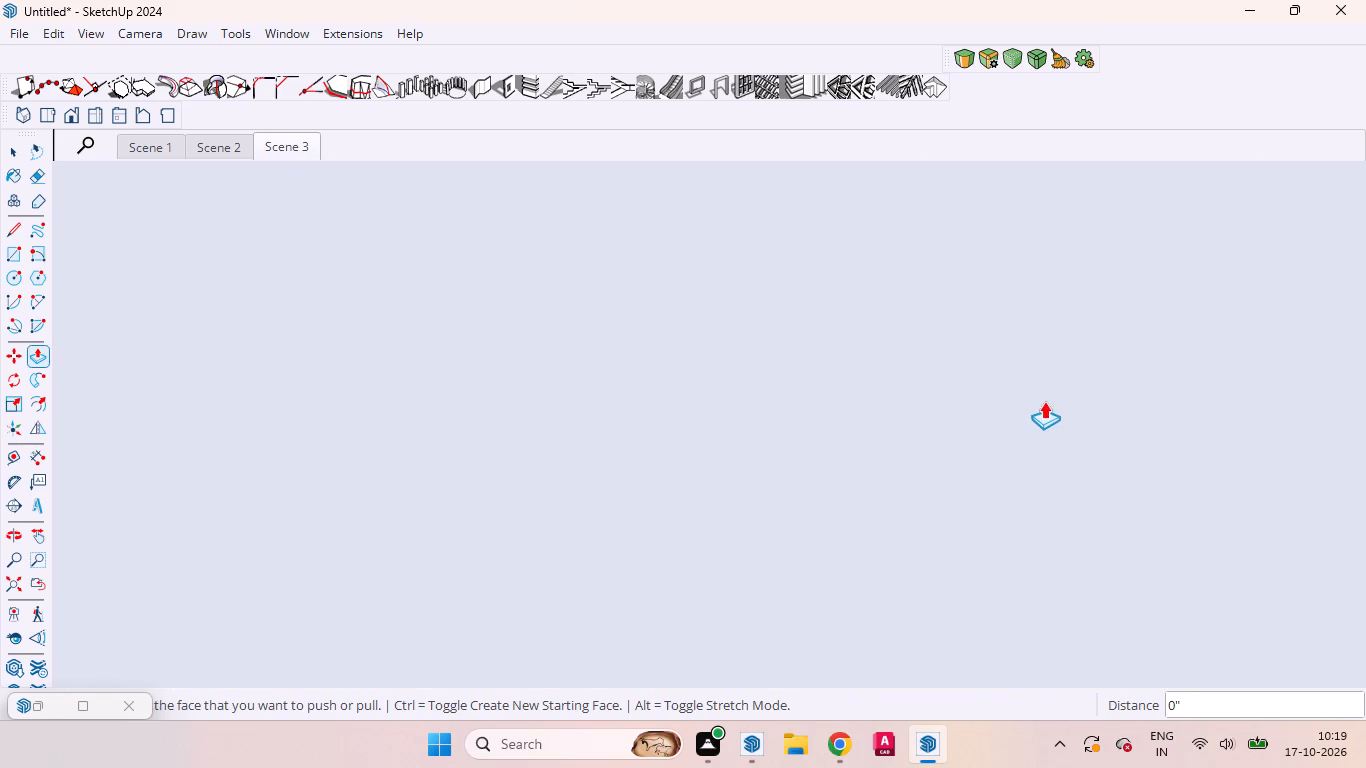
key(space)
Check the cabinets in Scenes 1, 2 and 3, and exit the wall cabinet group's editing from an overview of the house.
click(286, 145)
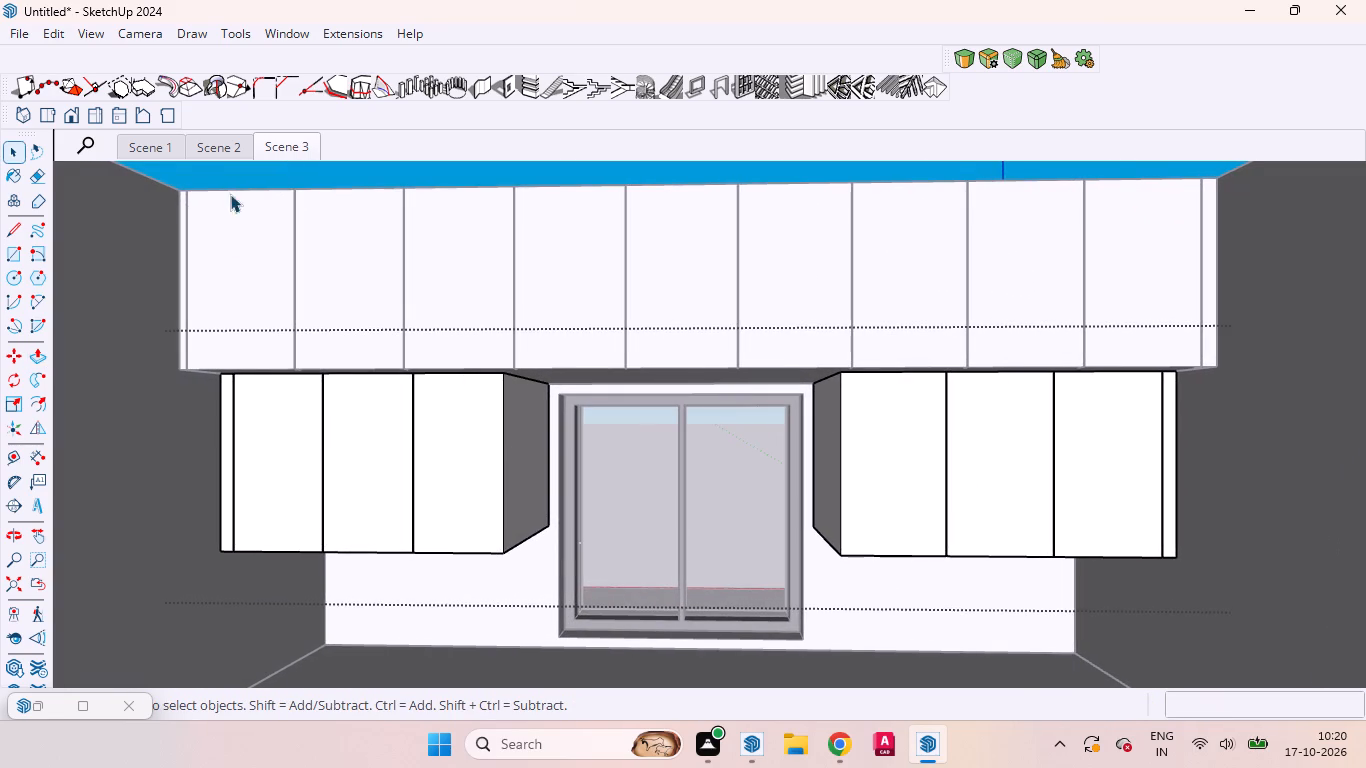
click(152, 144)
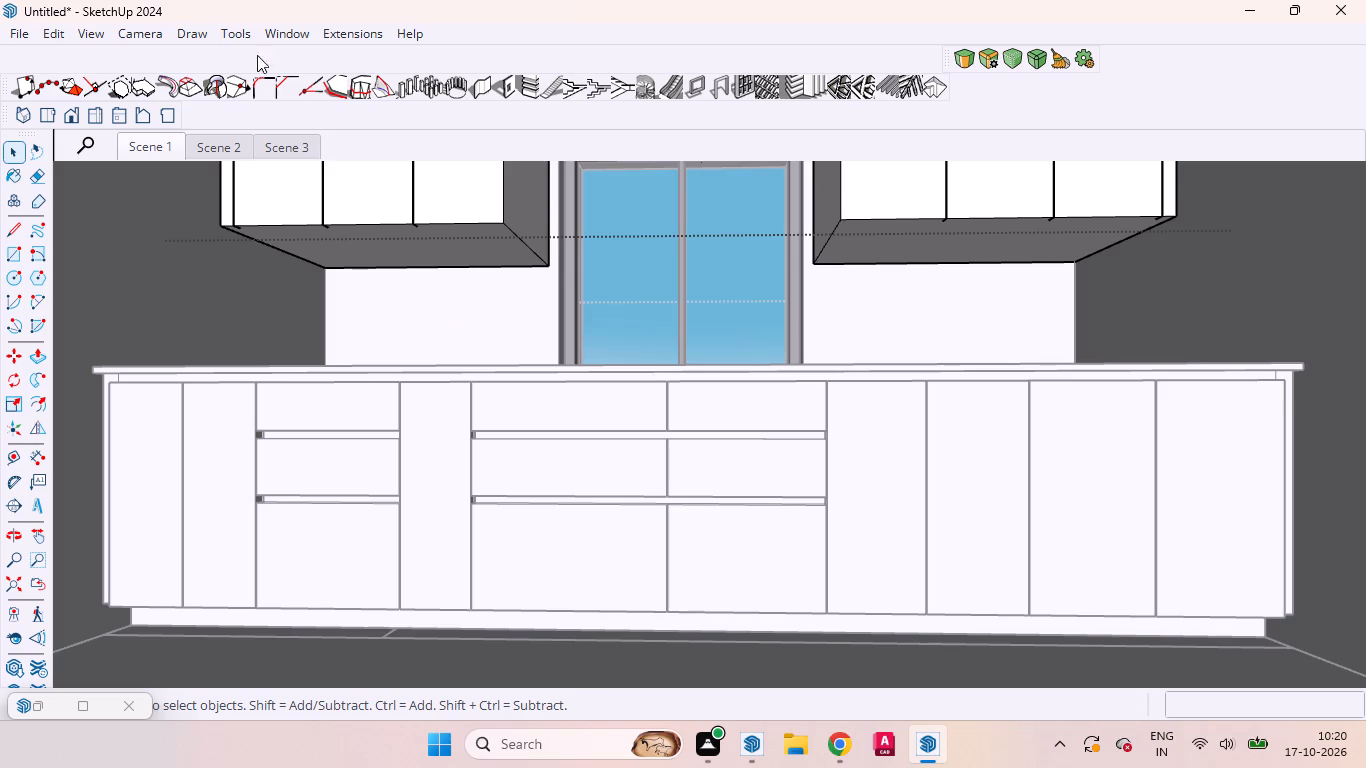
click(222, 148)
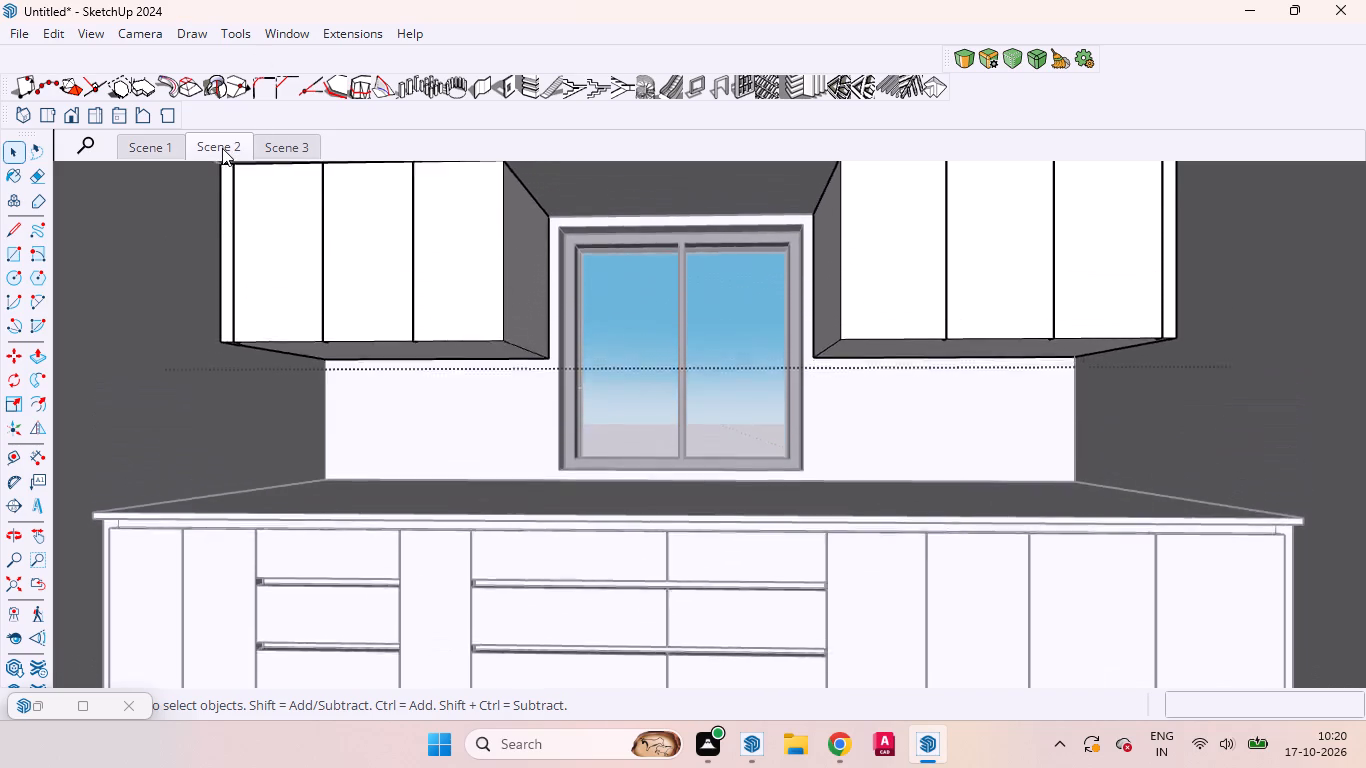
click(285, 143)
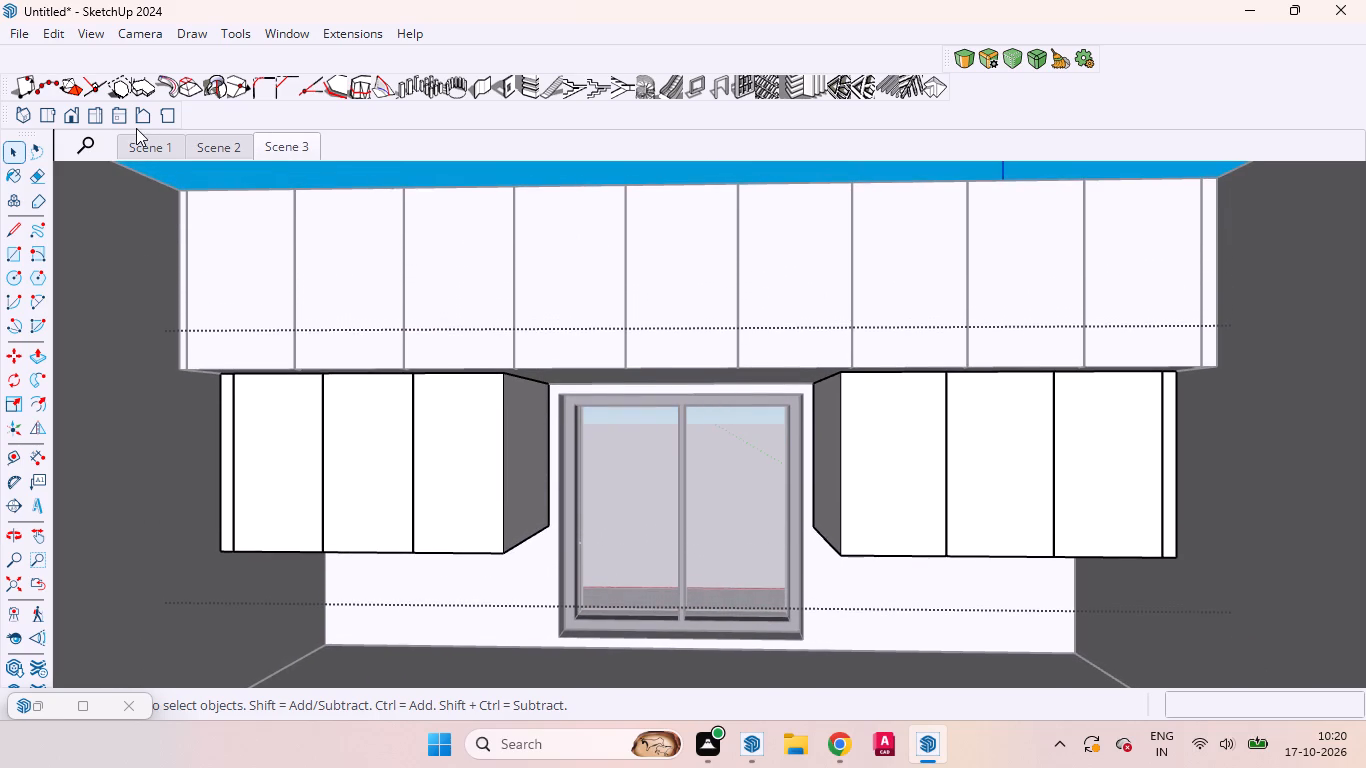
click(54, 121)
scroll(574, 343, down, 1)
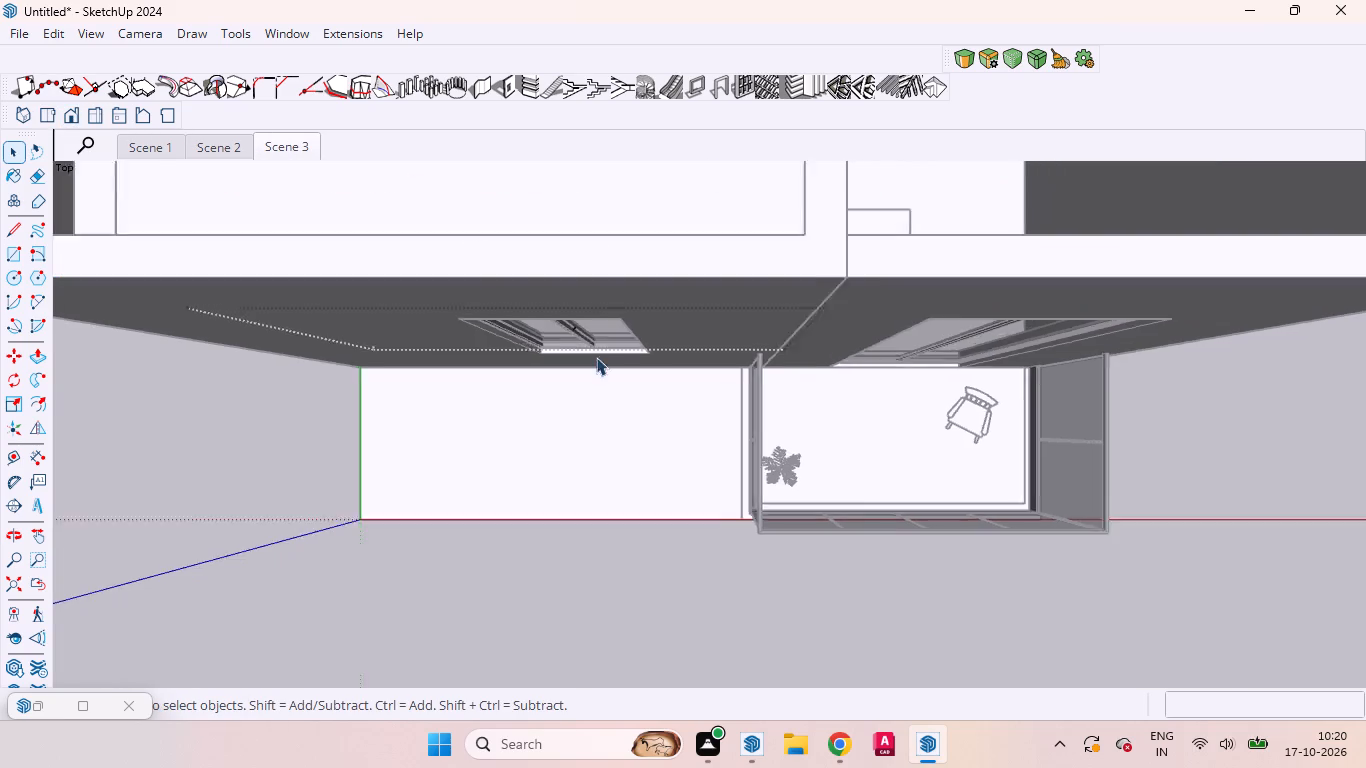
scroll(596, 357, down, 8)
middle_drag(644, 352, 904, 273)
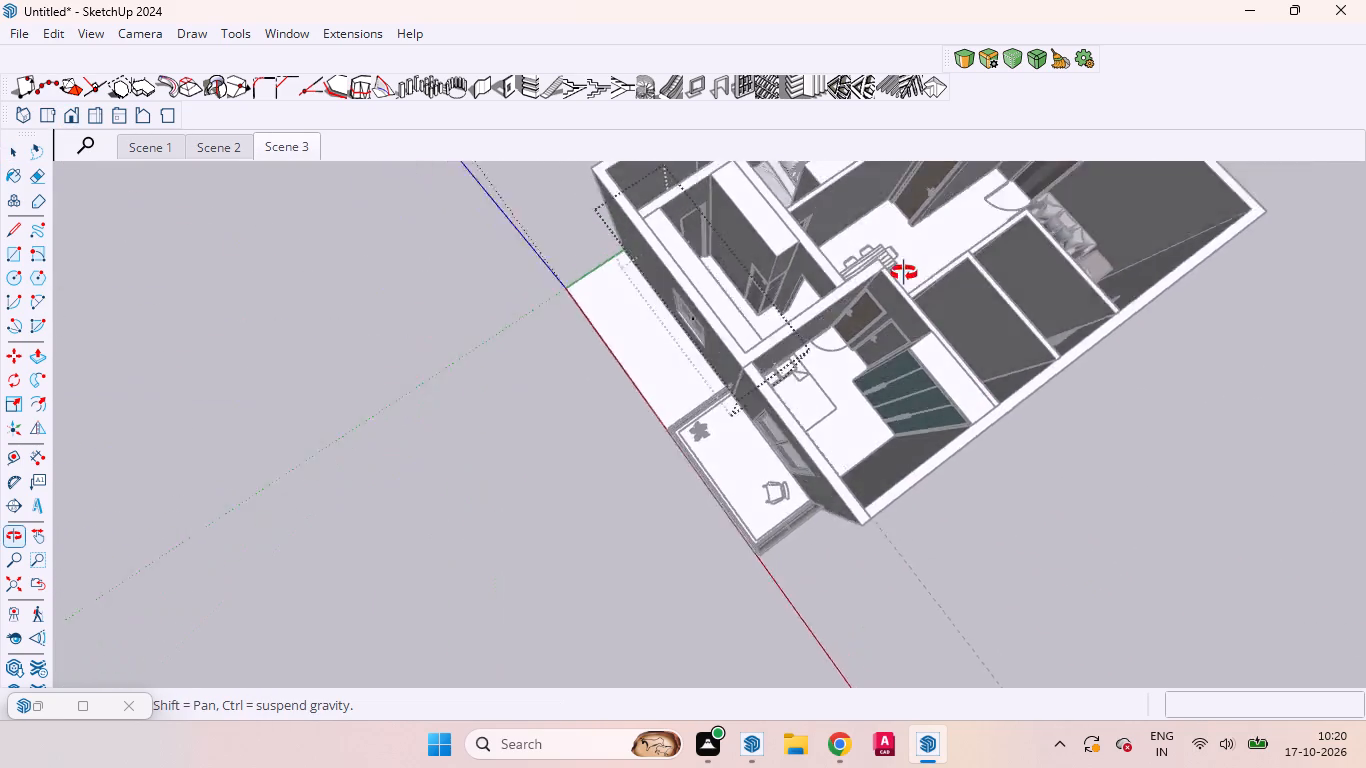
middle_drag(904, 273, 411, 147)
scroll(807, 294, up, 6)
click(1057, 212)
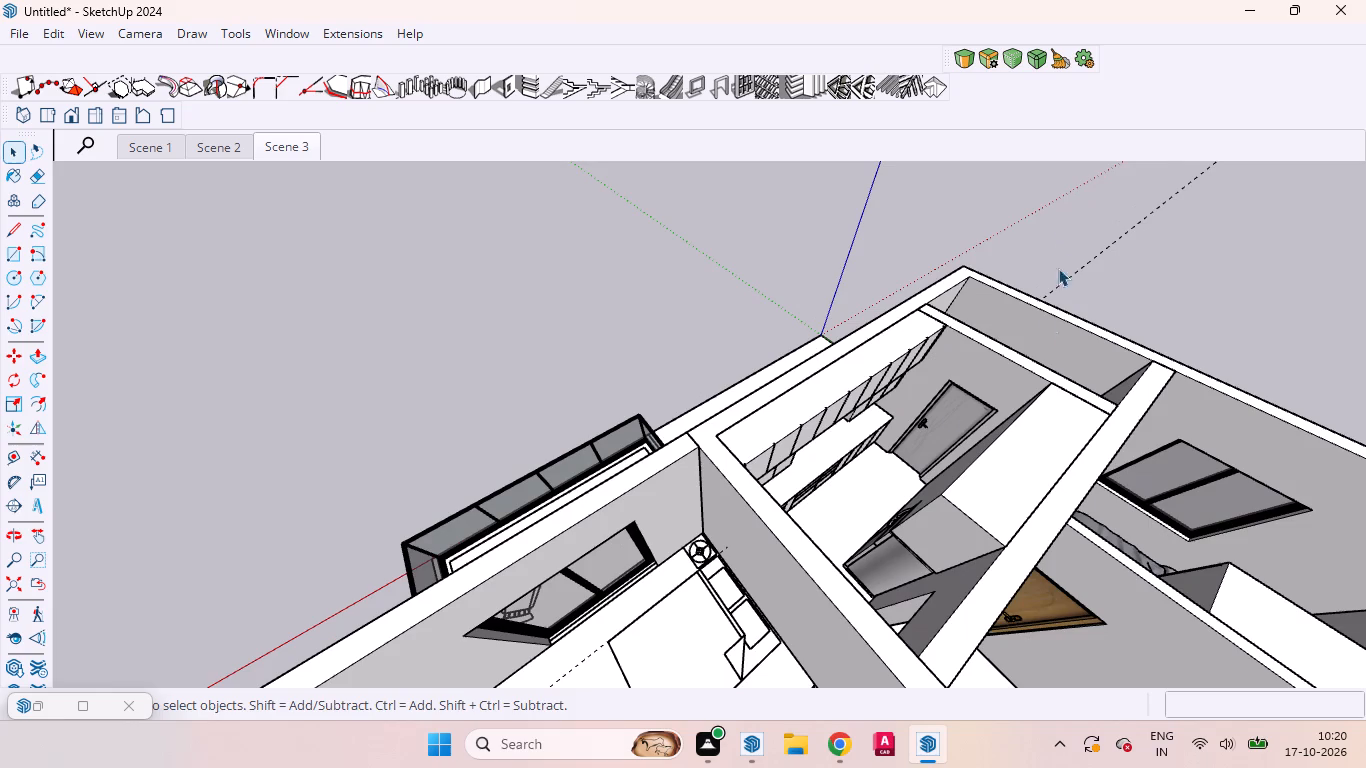
Review the kitchen base and wall cabinets through Scenes 1, 2 and 3, ending on Scene 1.
middle_drag(859, 442, 639, 387)
scroll(640, 387, up, 4)
click(161, 150)
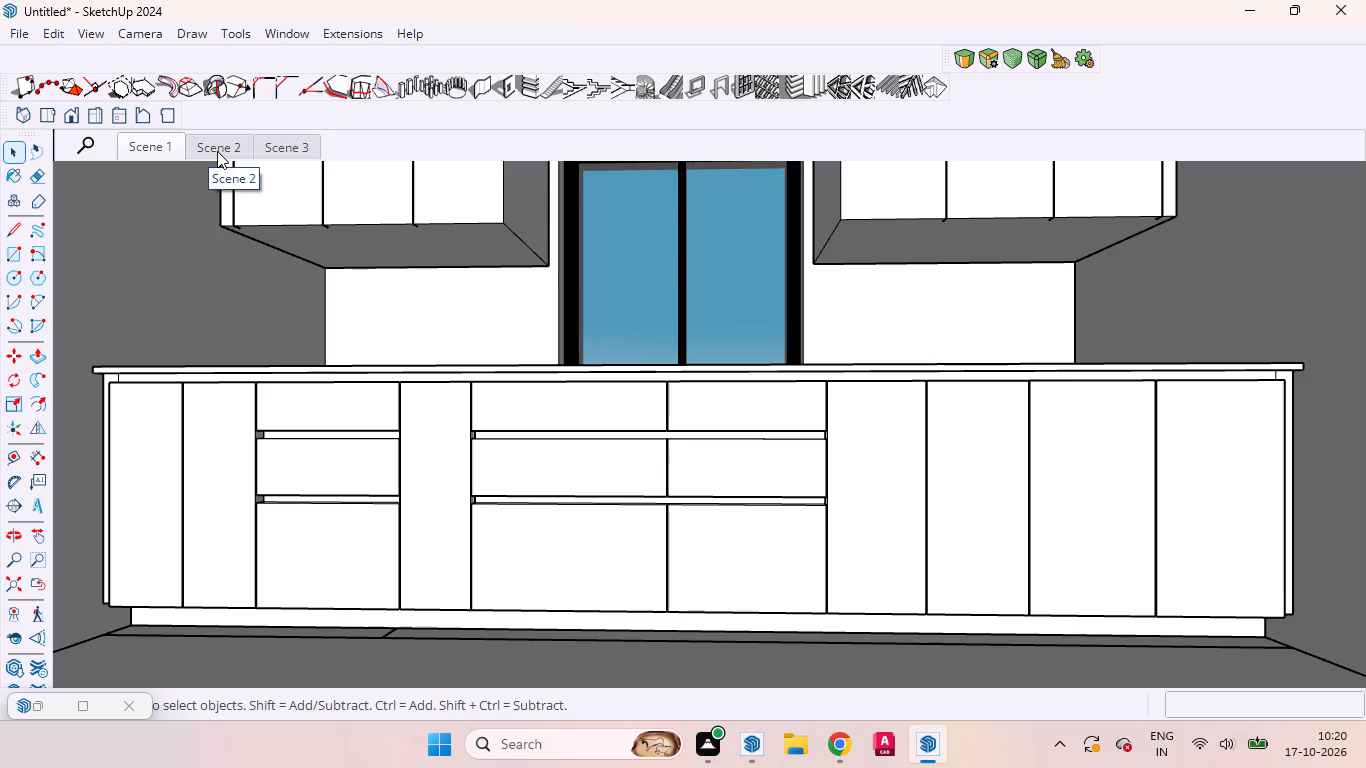
click(217, 151)
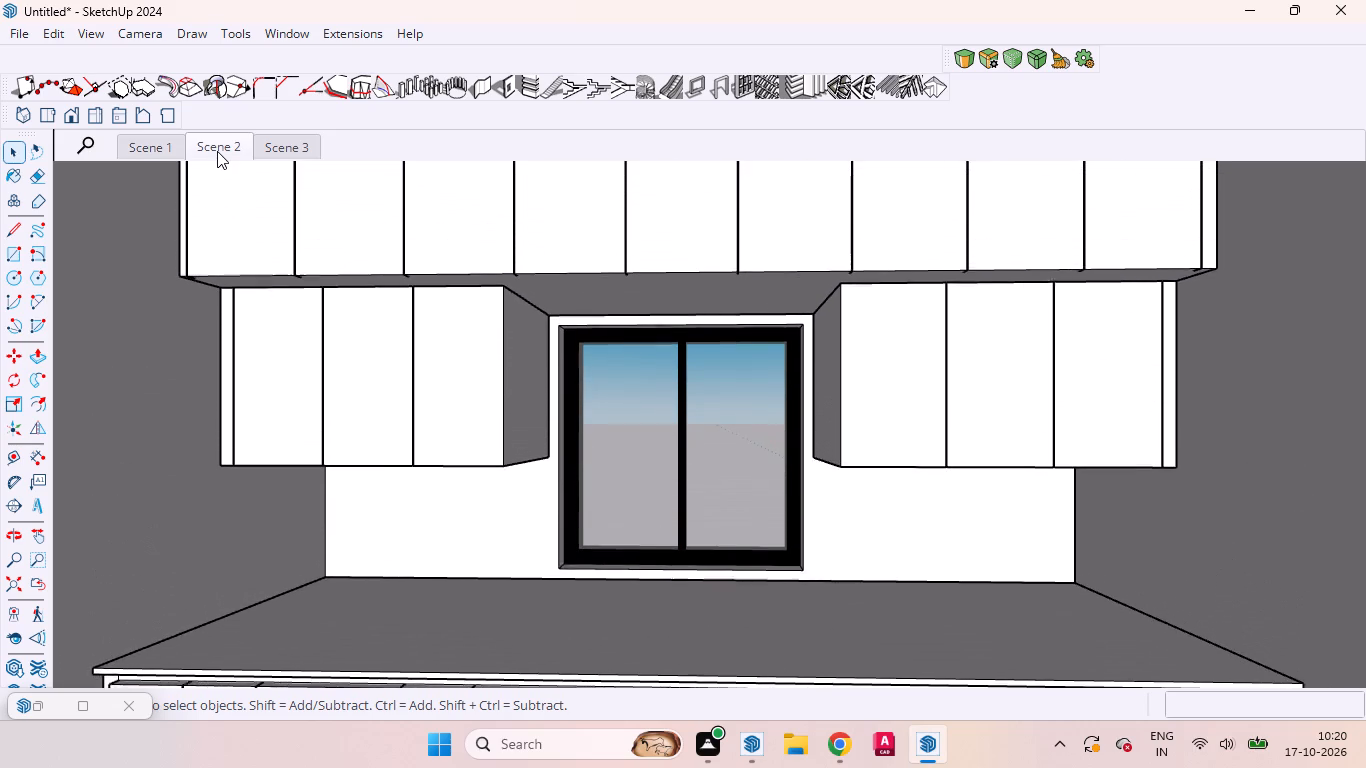
click(299, 134)
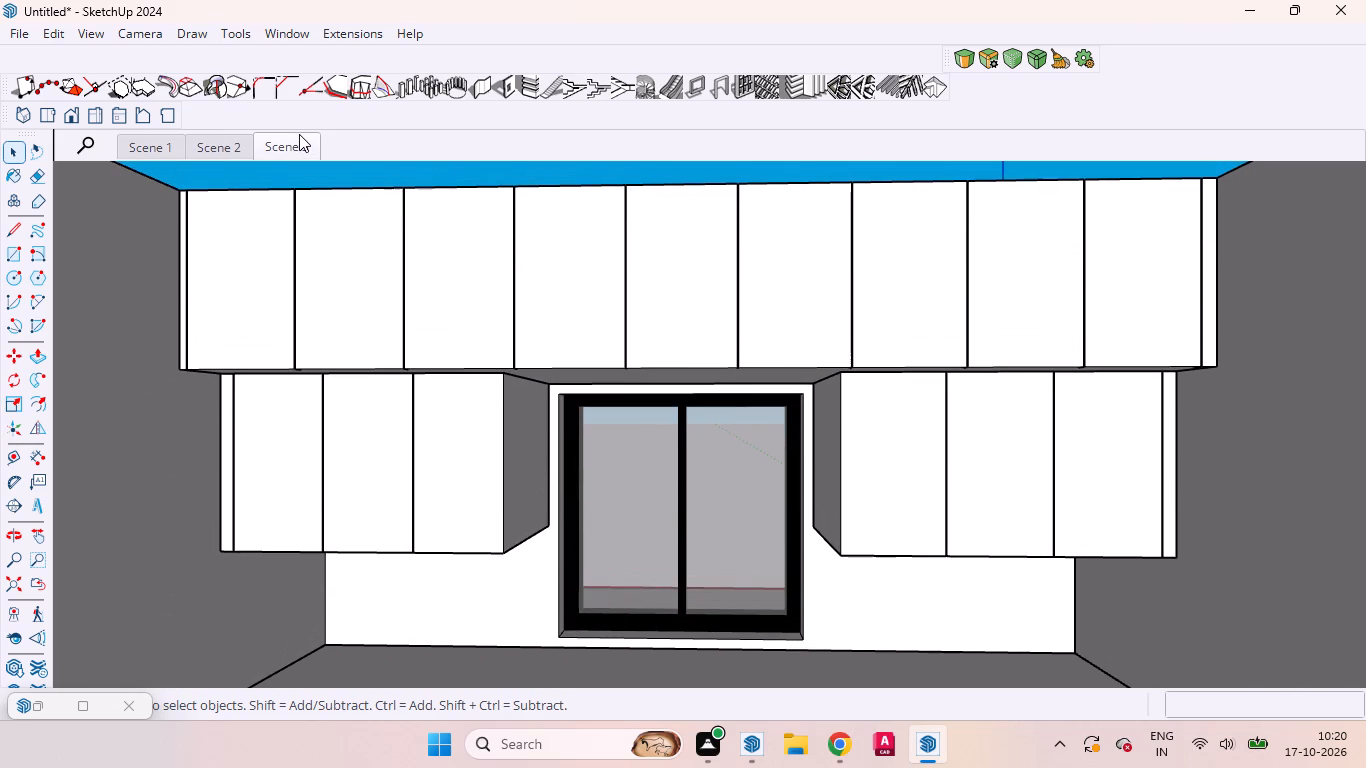
click(152, 151)
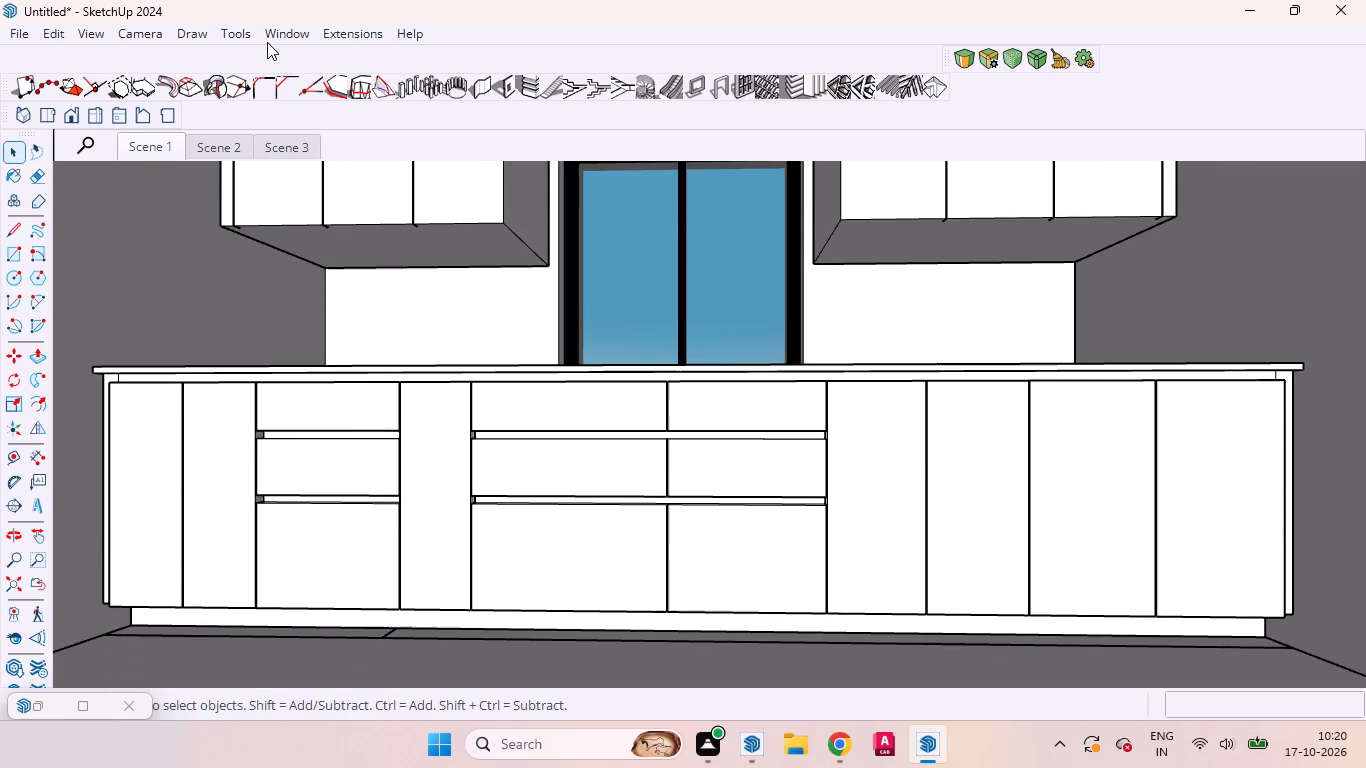
Bring up the Default Tray's Materials beside the kitchen cabinets and browse the Colors collection down to the greys and black.
click(285, 38)
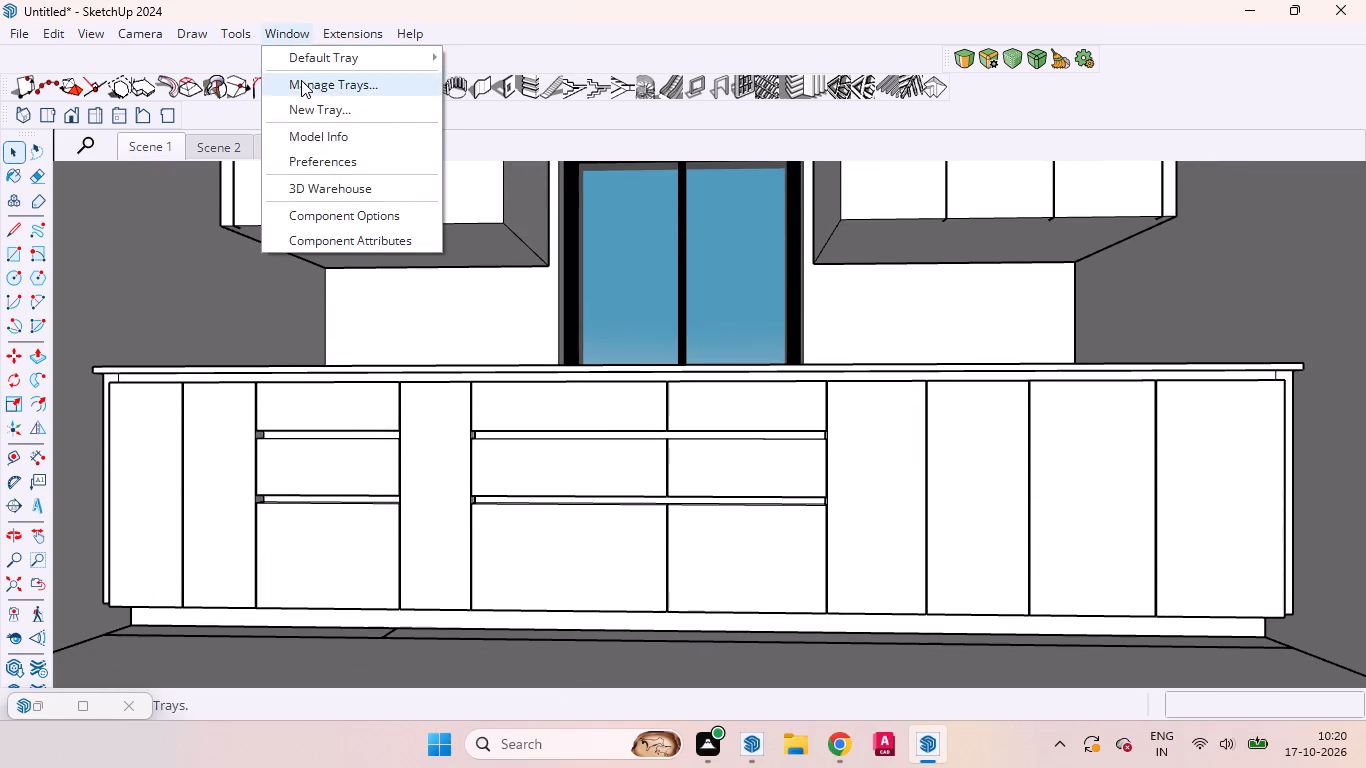
click(481, 46)
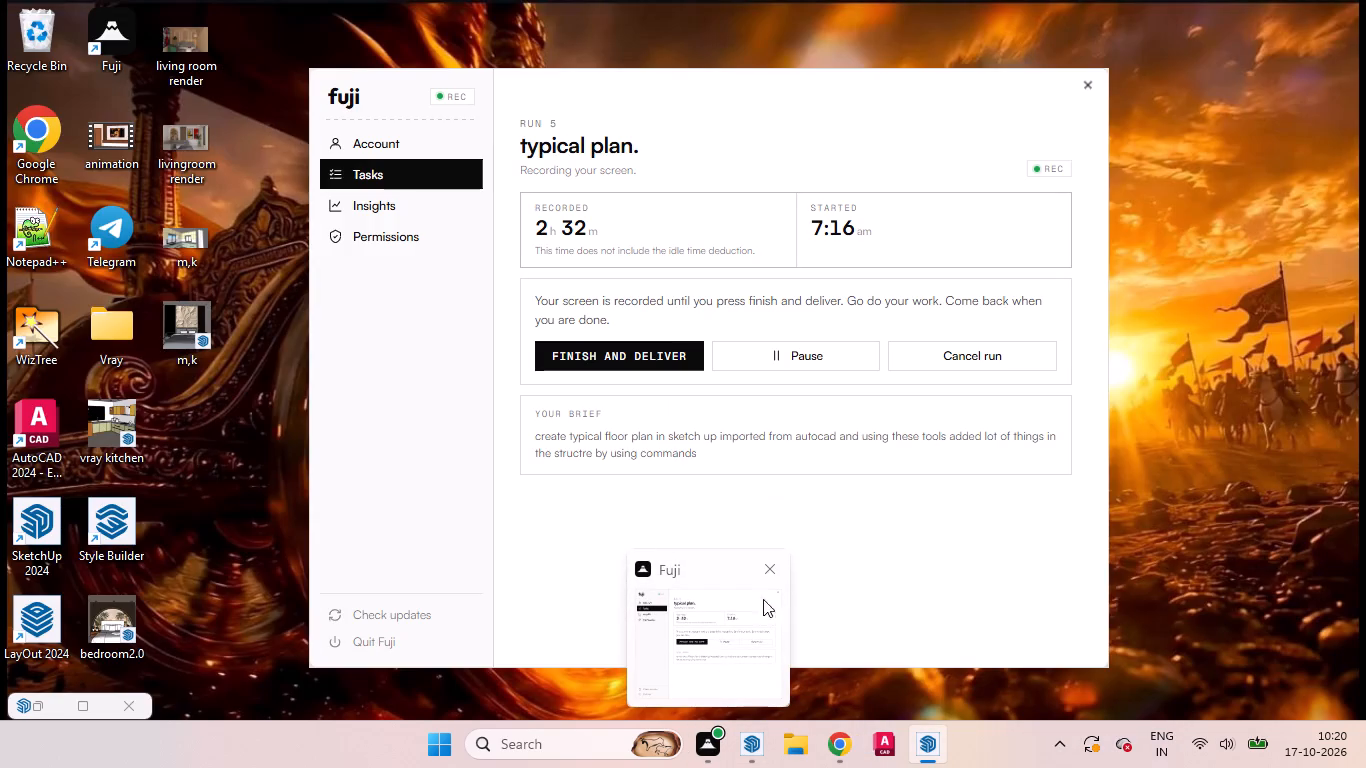
drag(1000, 549, 1096, 372)
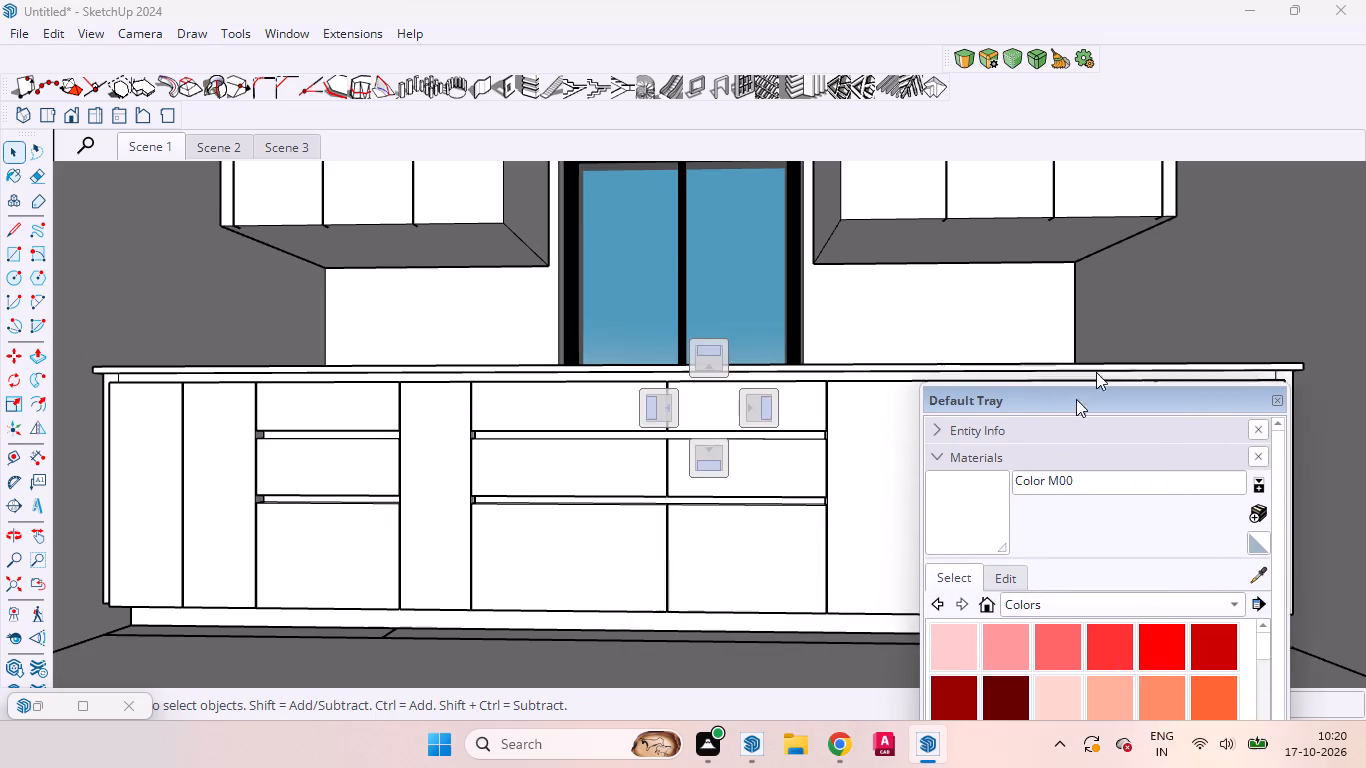
drag(1096, 372, 1100, 366)
drag(1112, 364, 1141, 136)
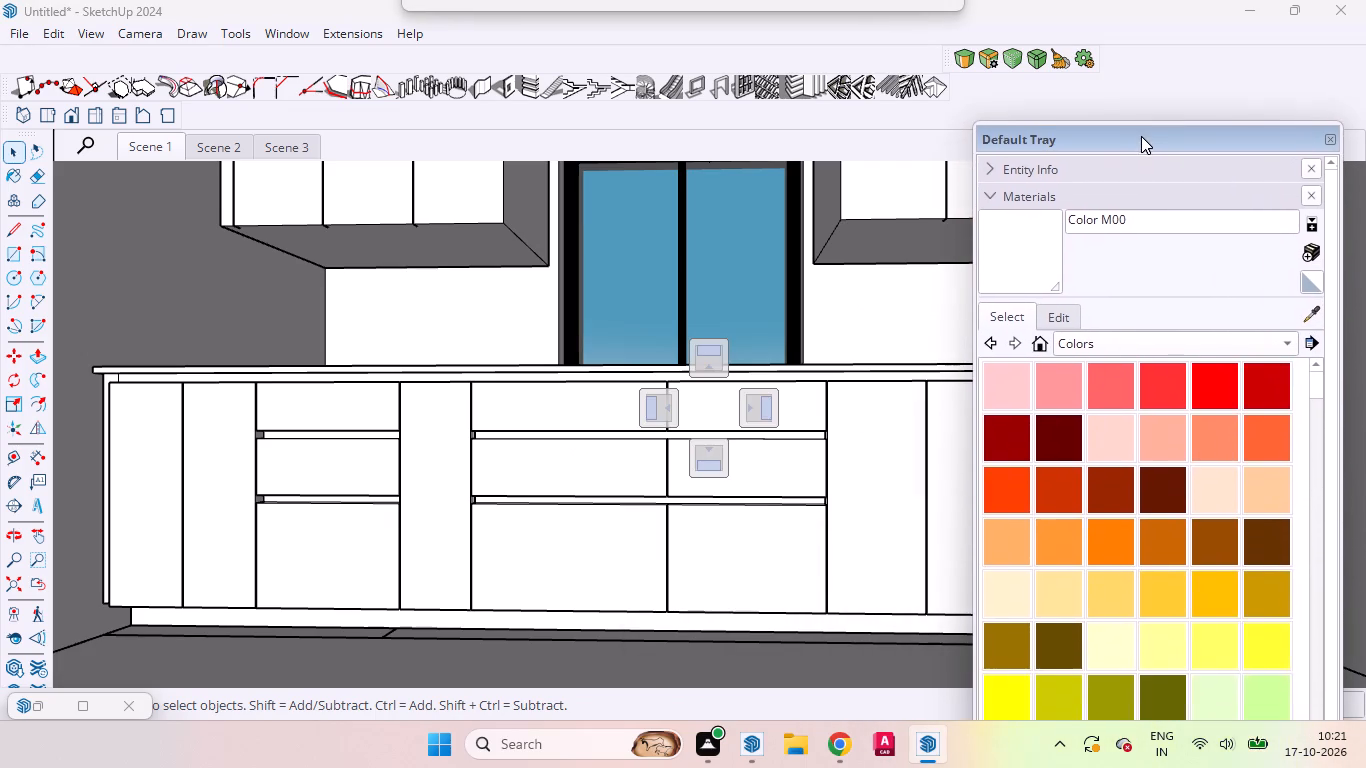
drag(1141, 136, 1141, 131)
scroll(1130, 473, down, 13)
scroll(1129, 476, down, 8)
scroll(1129, 480, up, 3)
scroll(1129, 480, down, 1)
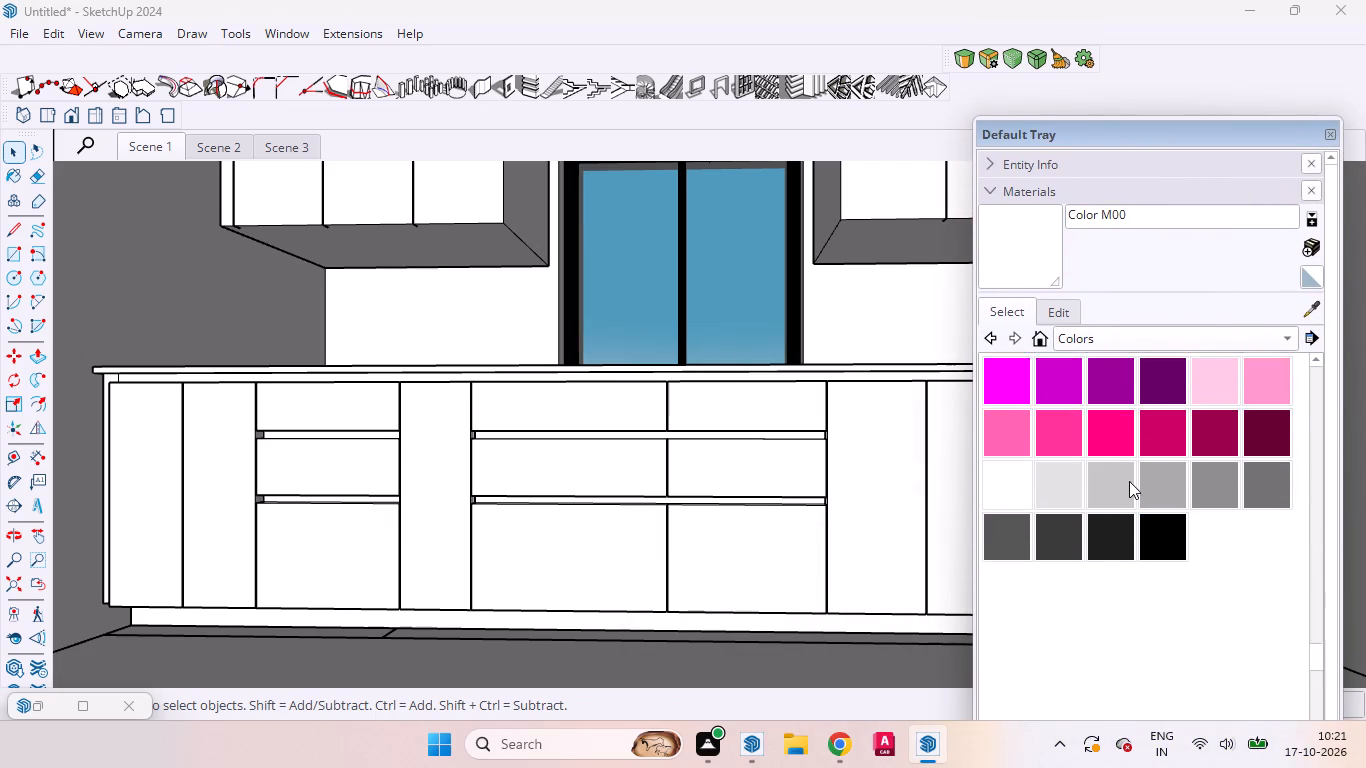
scroll(602, 439, down, 4)
Open the kitchen base cabinet group for editing and paint the upper drawer groove beneath the window black with Color M09.
scroll(602, 439, up, 2)
scroll(604, 439, down, 1)
scroll(604, 439, up, 7)
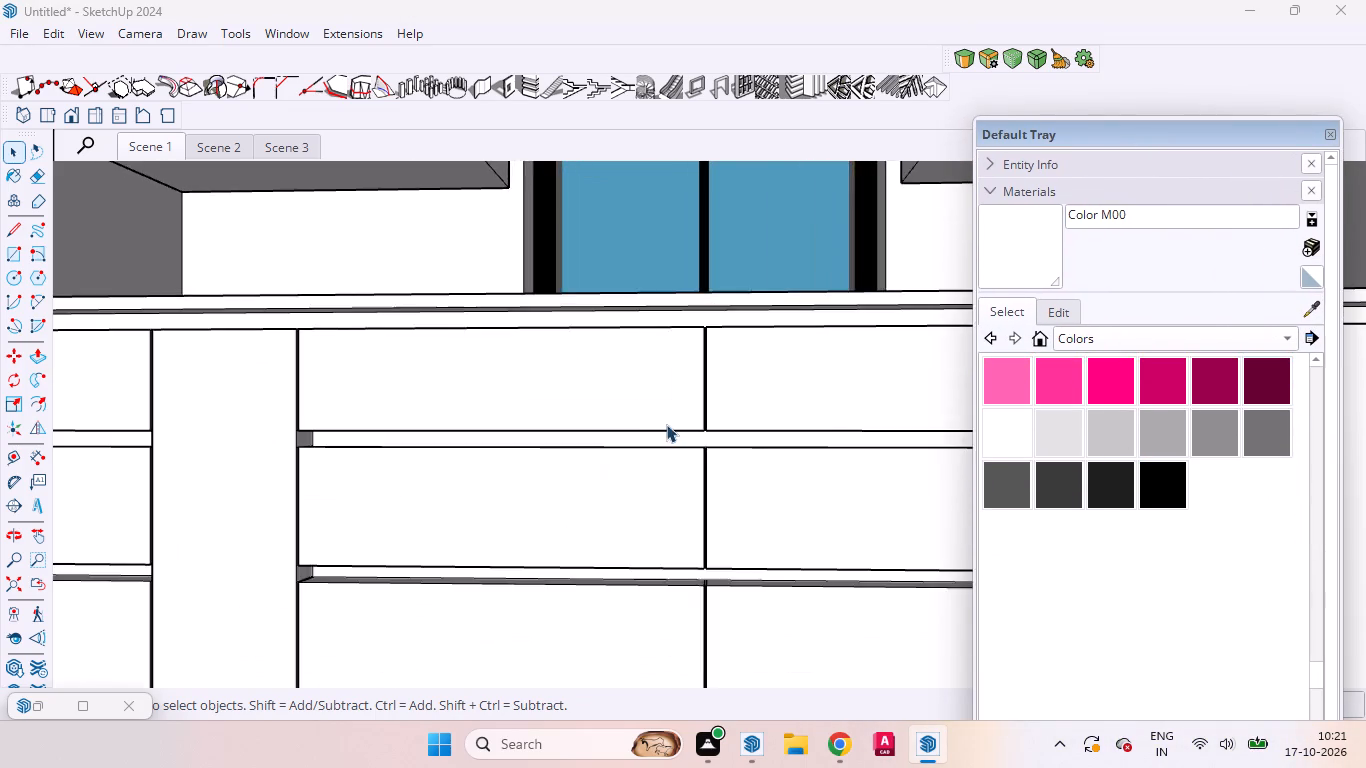
scroll(666, 424, up, 7)
scroll(691, 442, down, 2)
scroll(691, 443, up, 11)
scroll(712, 447, down, 3)
middle_drag(720, 461, 701, 386)
click(712, 455)
double_click(712, 455)
click(706, 451)
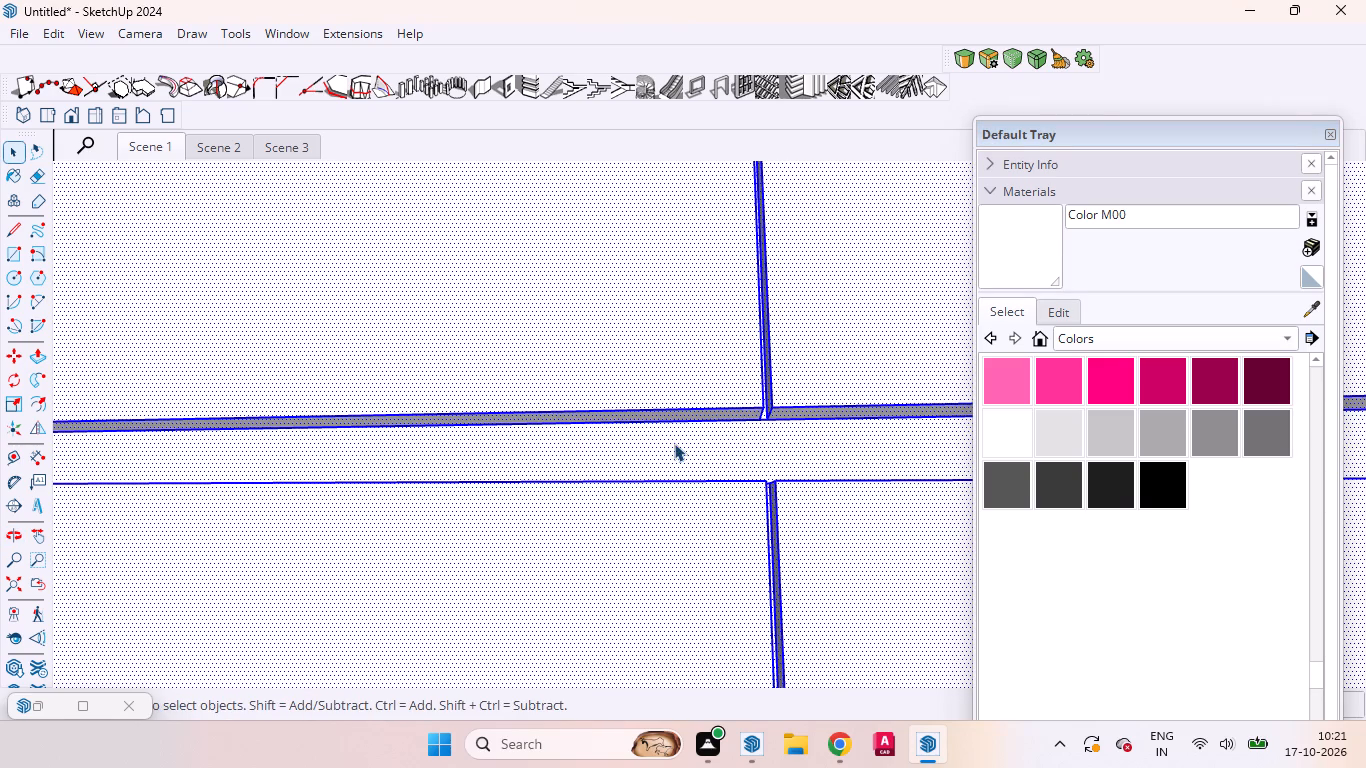
click(674, 443)
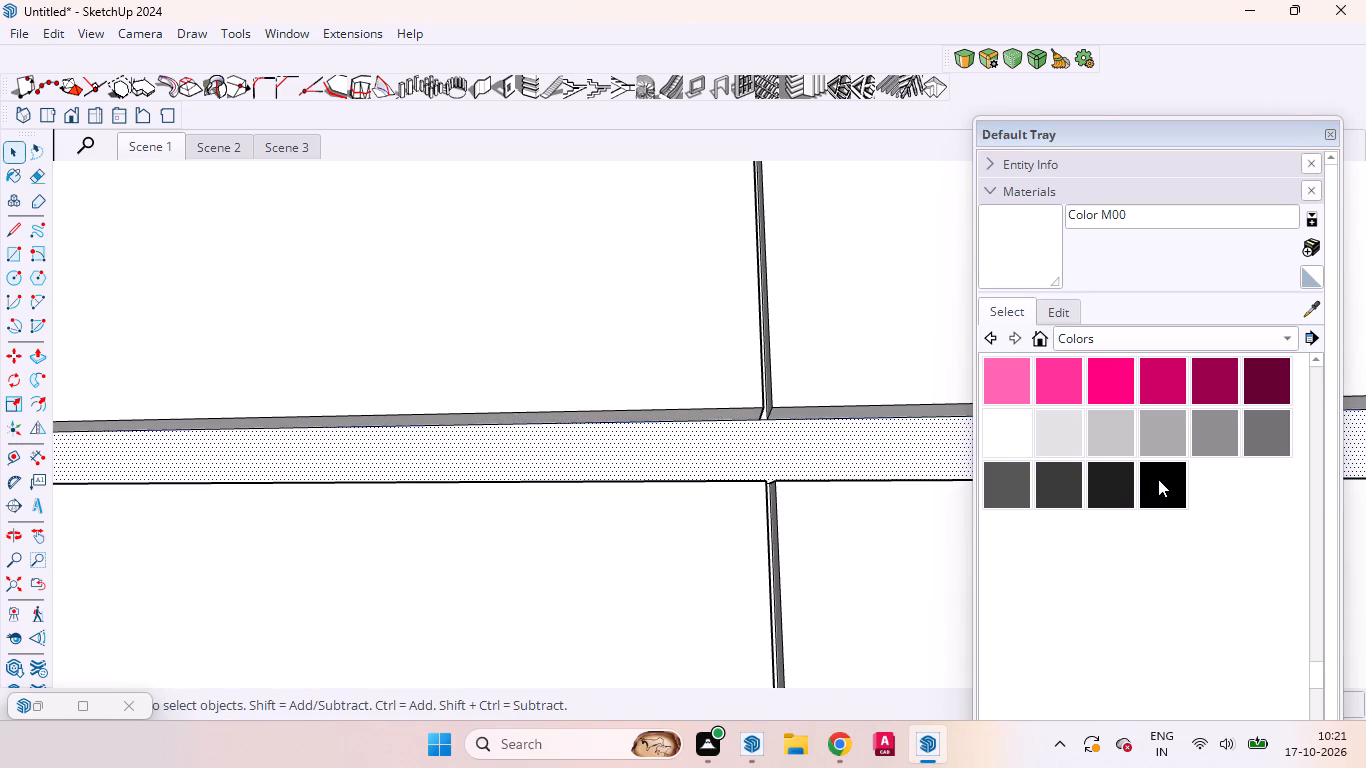
click(1158, 479)
click(684, 462)
Paint the lower drawer groove of the wide drawer unit beneath the window with Color M09.
scroll(597, 446, down, 6)
scroll(651, 416, up, 1)
scroll(655, 416, down, 5)
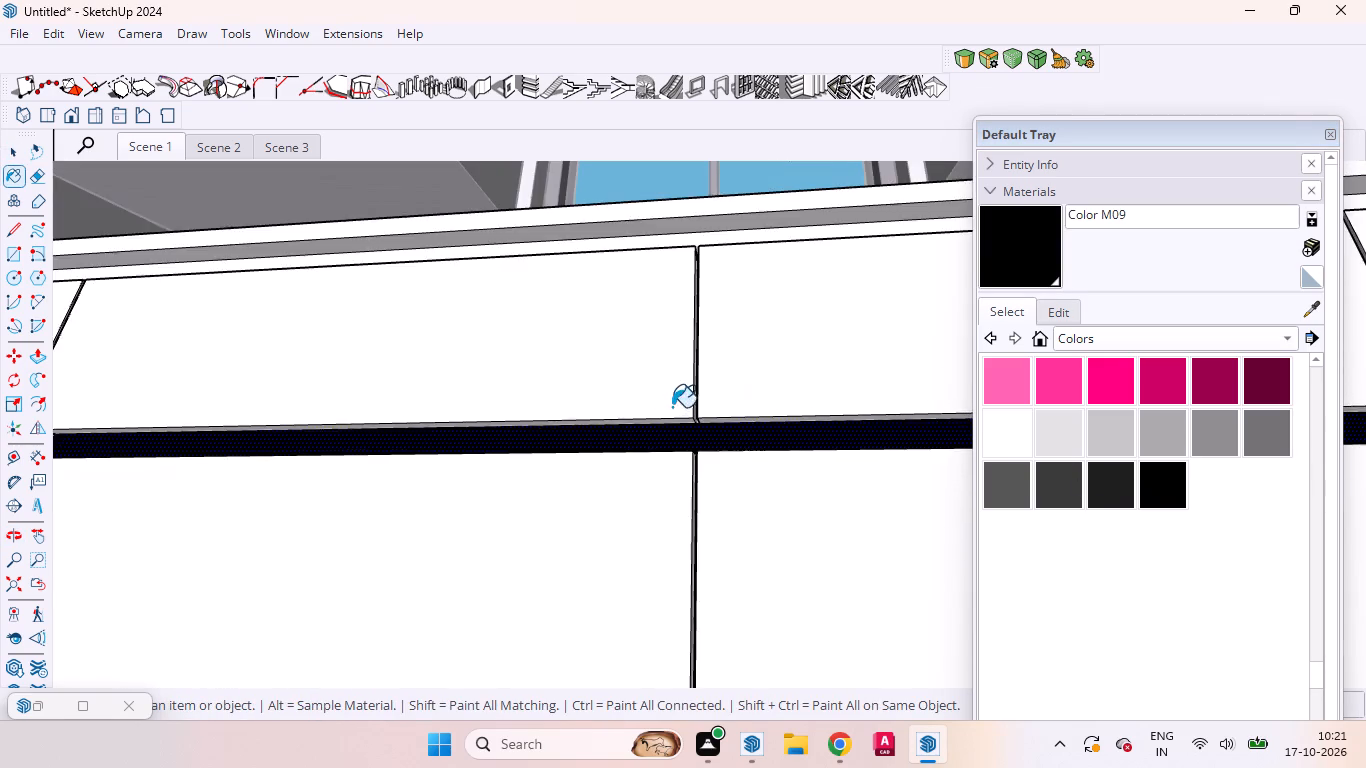
scroll(686, 413, down, 7)
scroll(583, 576, up, 9)
scroll(517, 594, down, 1)
scroll(511, 593, up, 3)
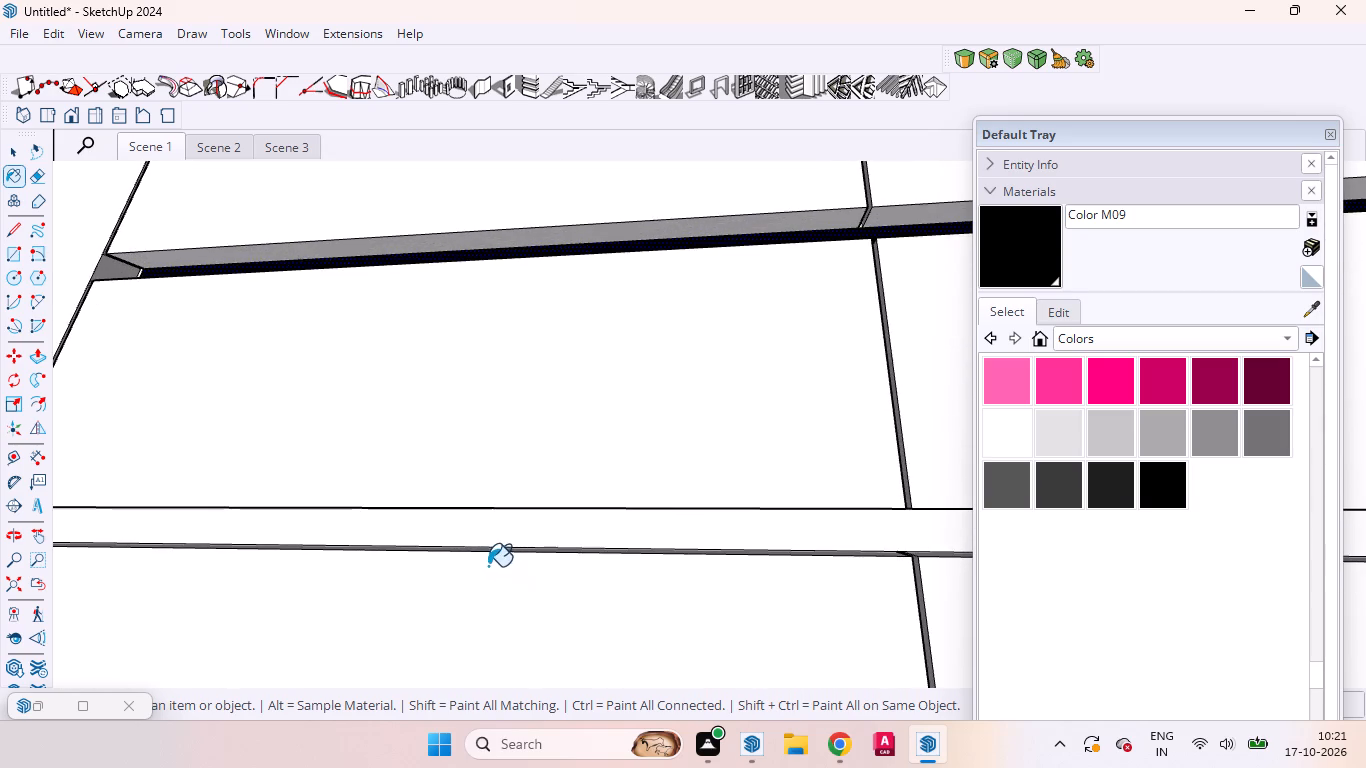
scroll(487, 565, up, 5)
click(497, 523)
Paint the upper and lower grooves of the narrower drawer unit left of the window unit with Color M09.
scroll(479, 465, down, 7)
scroll(534, 465, up, 1)
scroll(536, 467, down, 6)
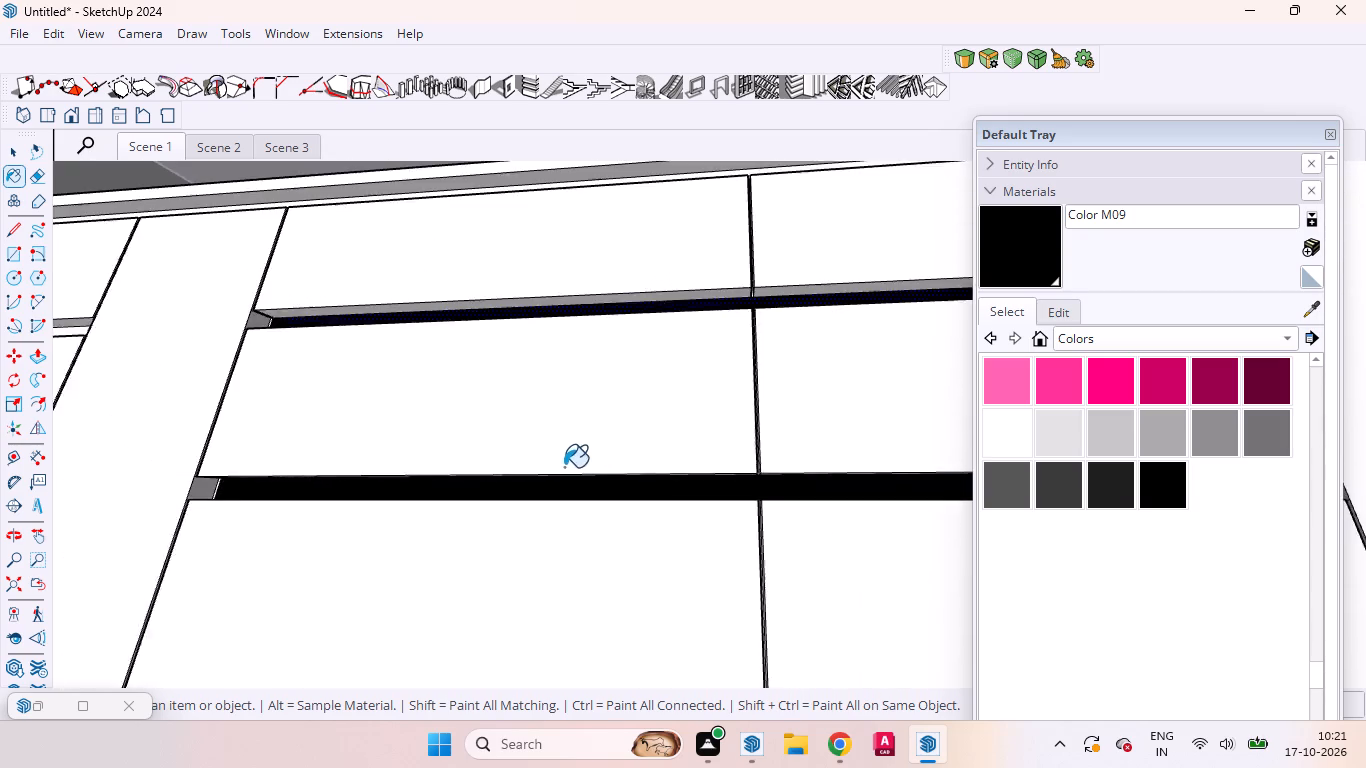
middle_drag(571, 463, 622, 553)
scroll(602, 429, down, 7)
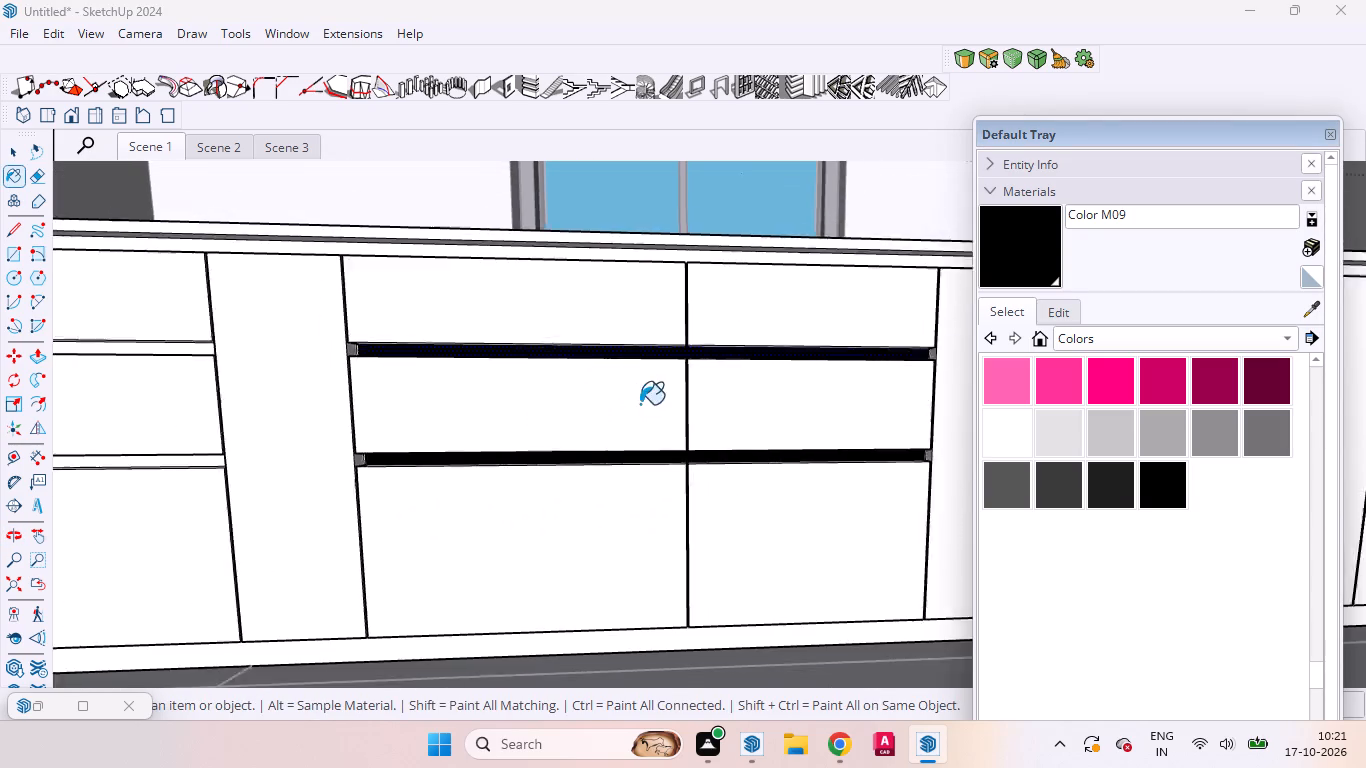
scroll(640, 404, down, 1)
scroll(196, 392, up, 13)
scroll(275, 356, down, 2)
scroll(275, 356, up, 1)
scroll(275, 356, down, 4)
scroll(275, 356, up, 9)
scroll(274, 352, down, 1)
scroll(274, 352, up, 3)
click(274, 351)
scroll(365, 347, down, 17)
scroll(391, 422, up, 2)
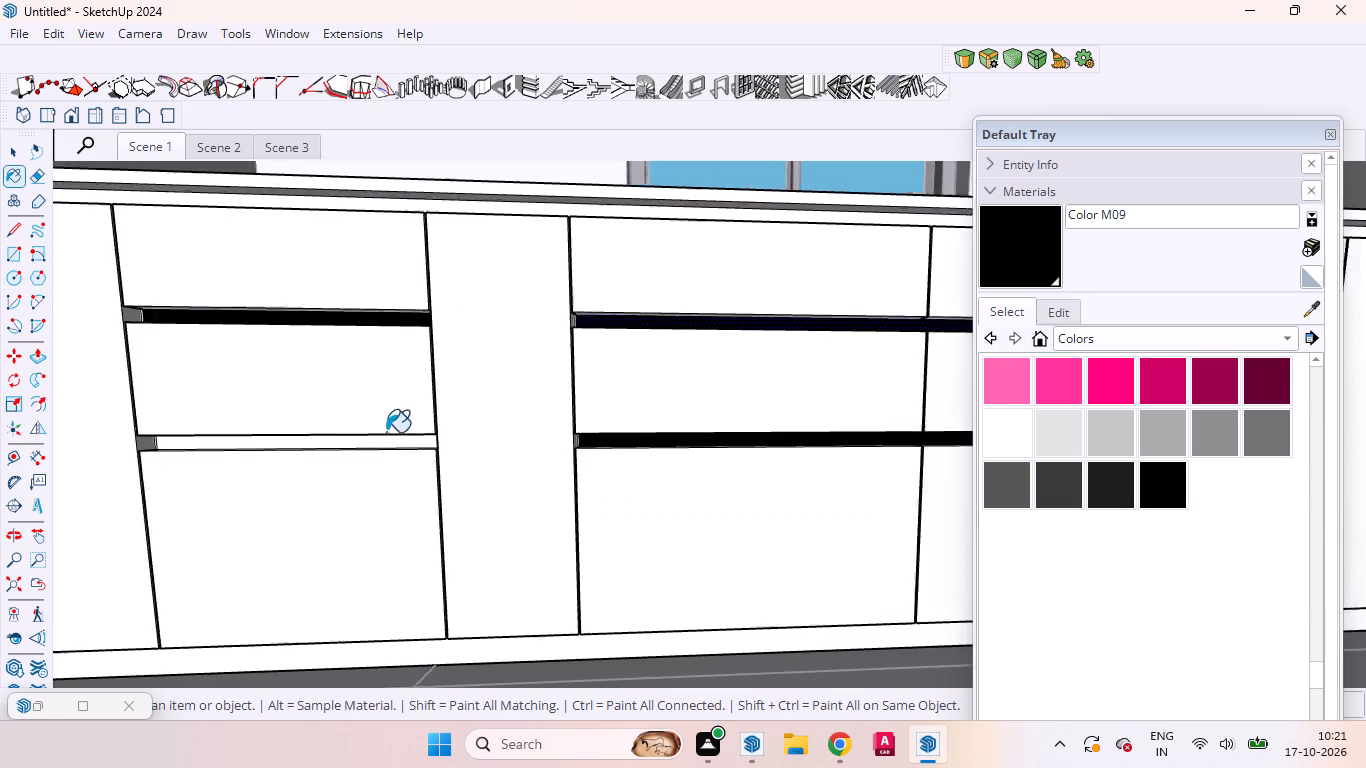
scroll(386, 432, up, 16)
click(384, 431)
Check the painted drawer grooves along the whole base cabinet run, ending on Scene 1.
scroll(477, 413, down, 4)
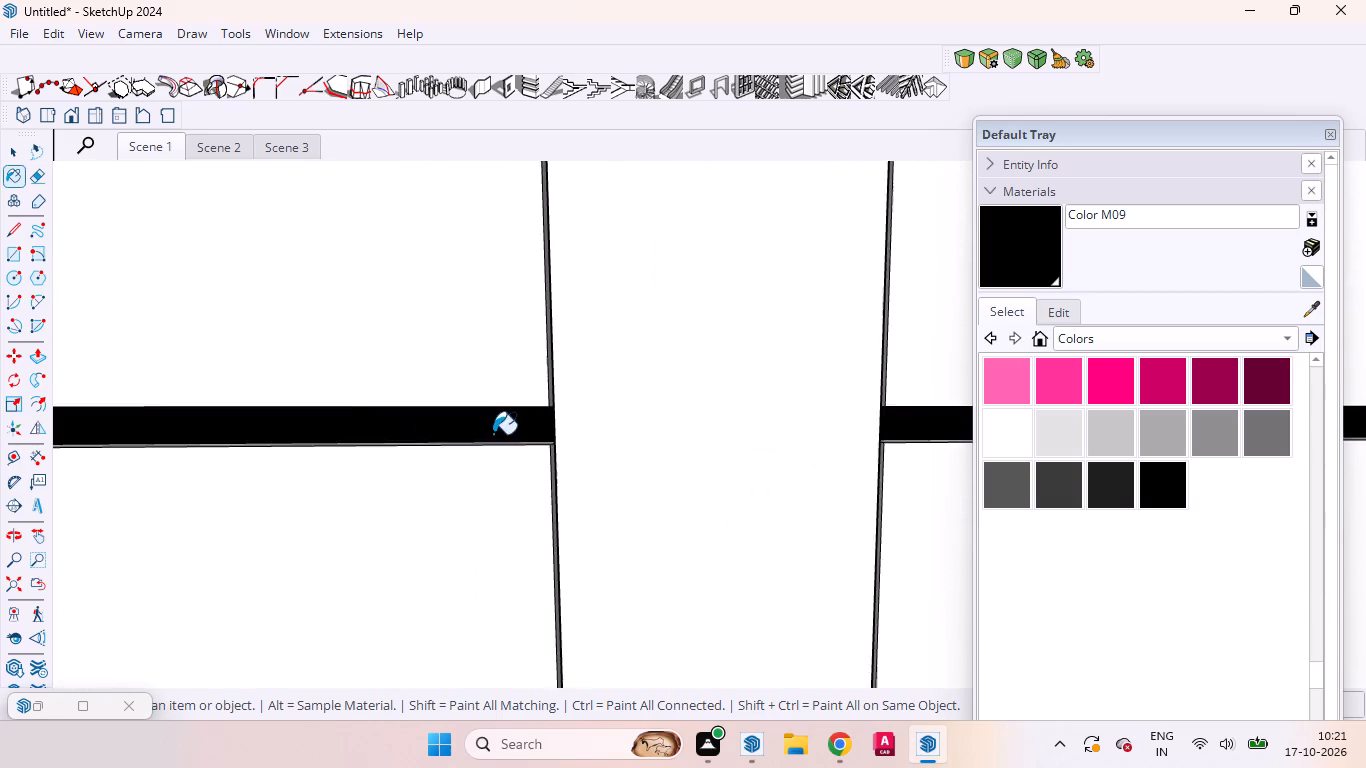
scroll(493, 434, down, 4)
scroll(493, 434, up, 1)
scroll(493, 434, down, 2)
scroll(393, 383, up, 2)
scroll(392, 385, down, 6)
scroll(378, 397, up, 1)
scroll(378, 397, down, 16)
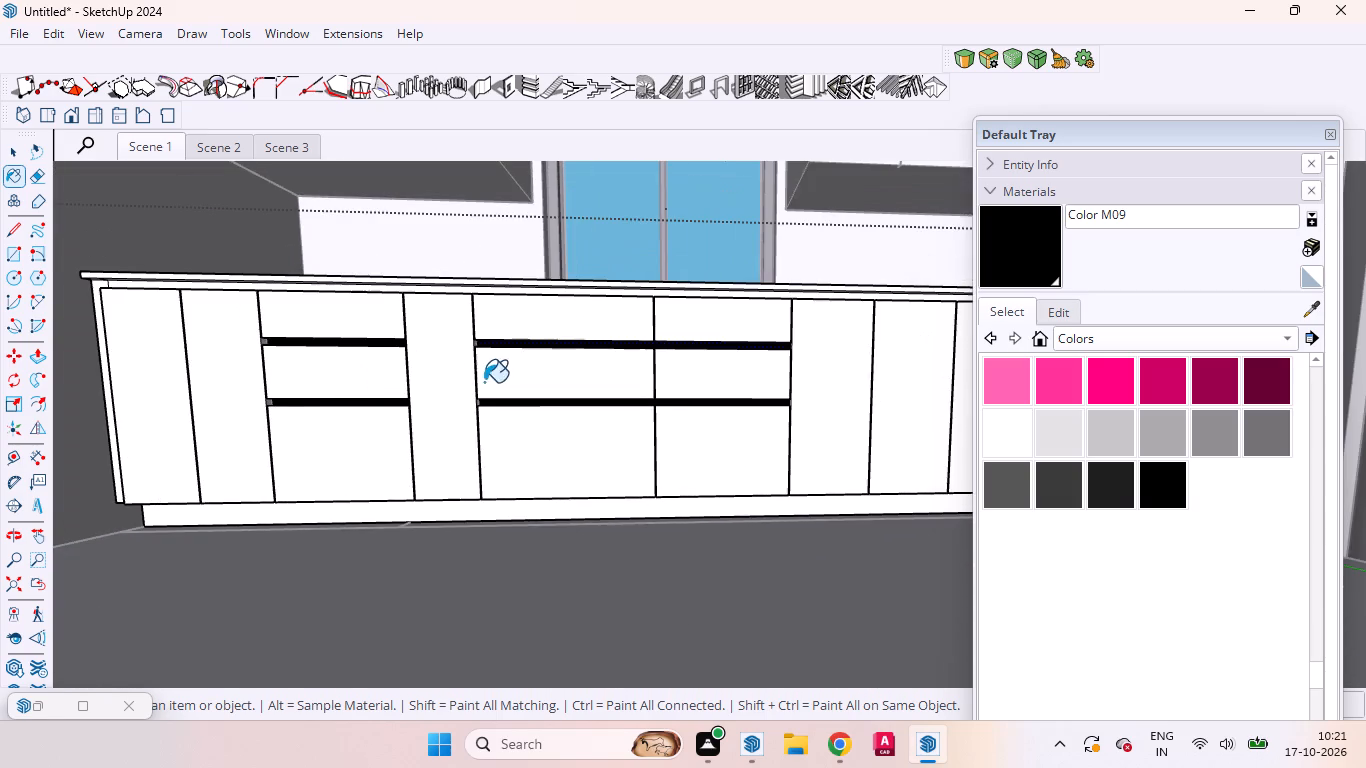
scroll(237, 381, down, 3)
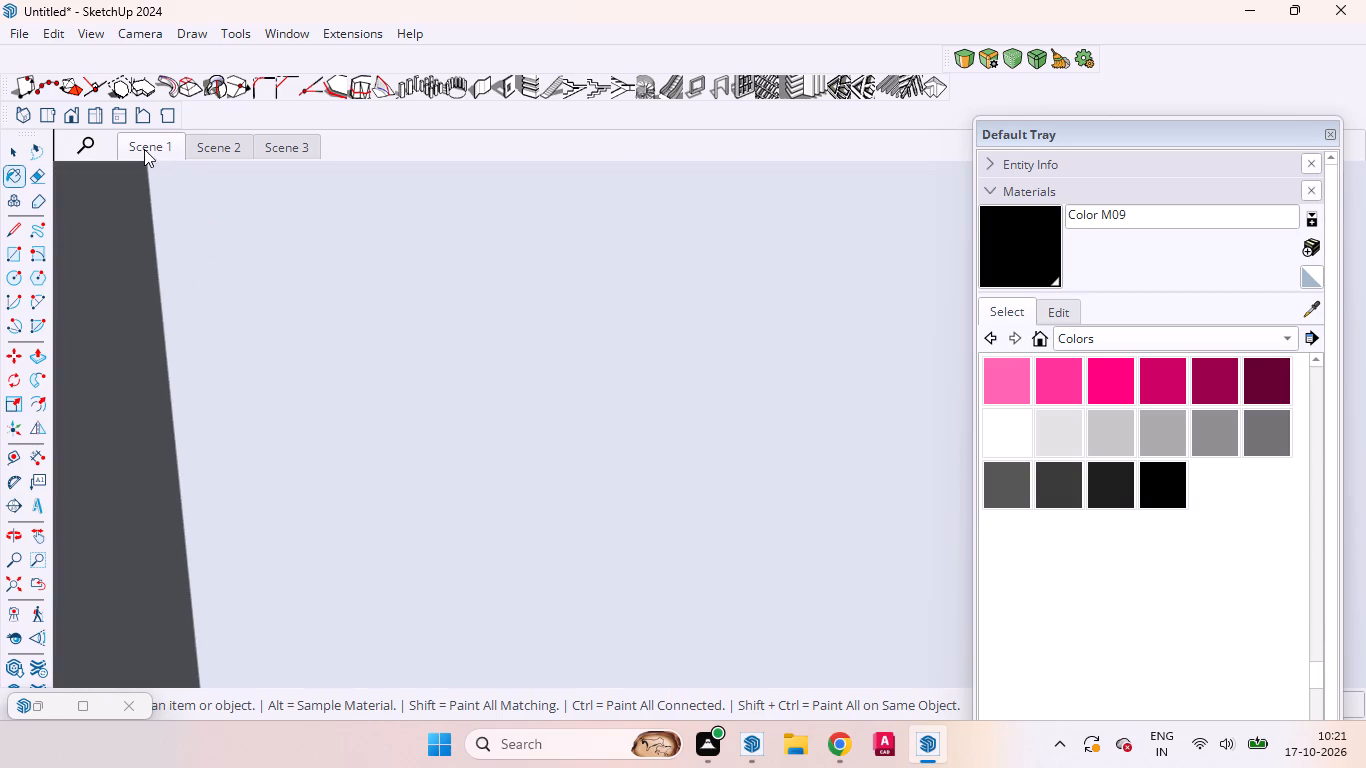
click(144, 147)
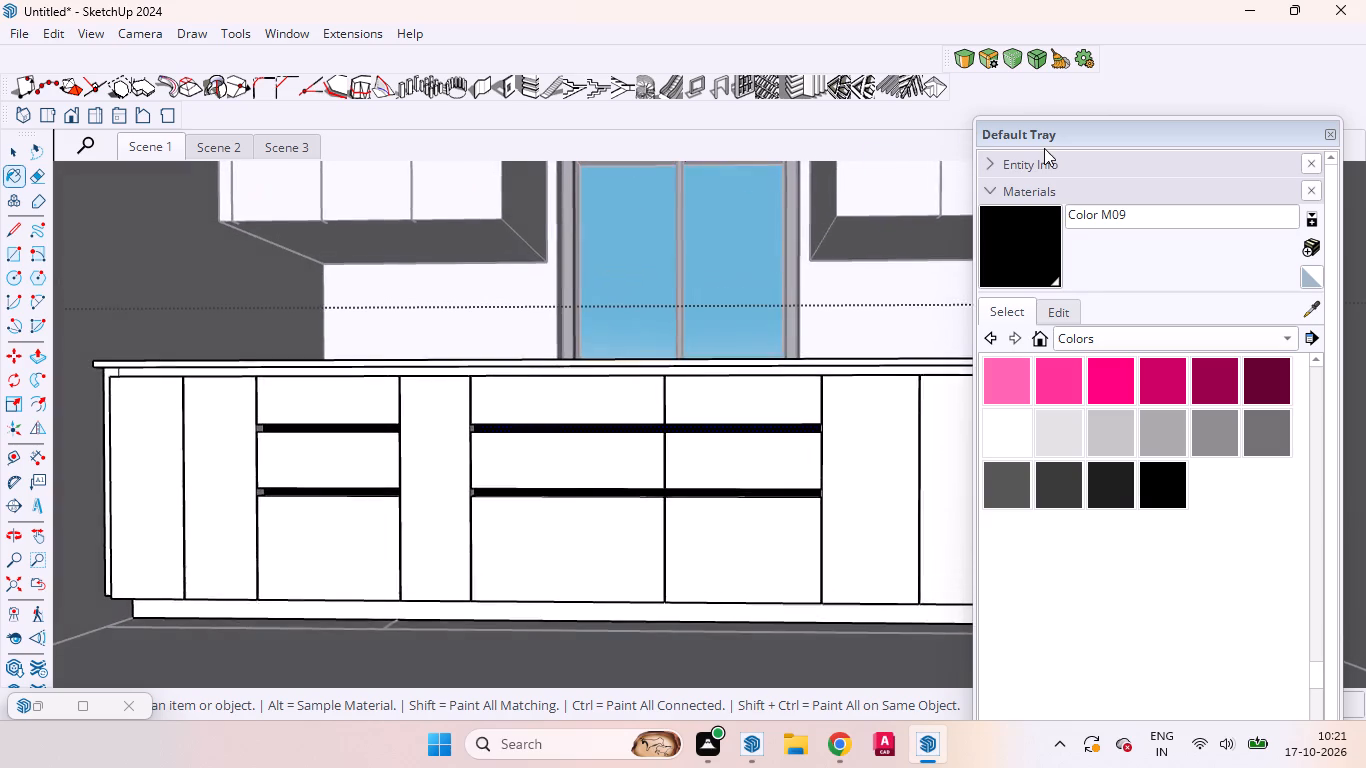
Paint the long recessed strip directly below the kitchen countertop with Color M09 and return to Scene 1.
drag(1078, 134, 974, 160)
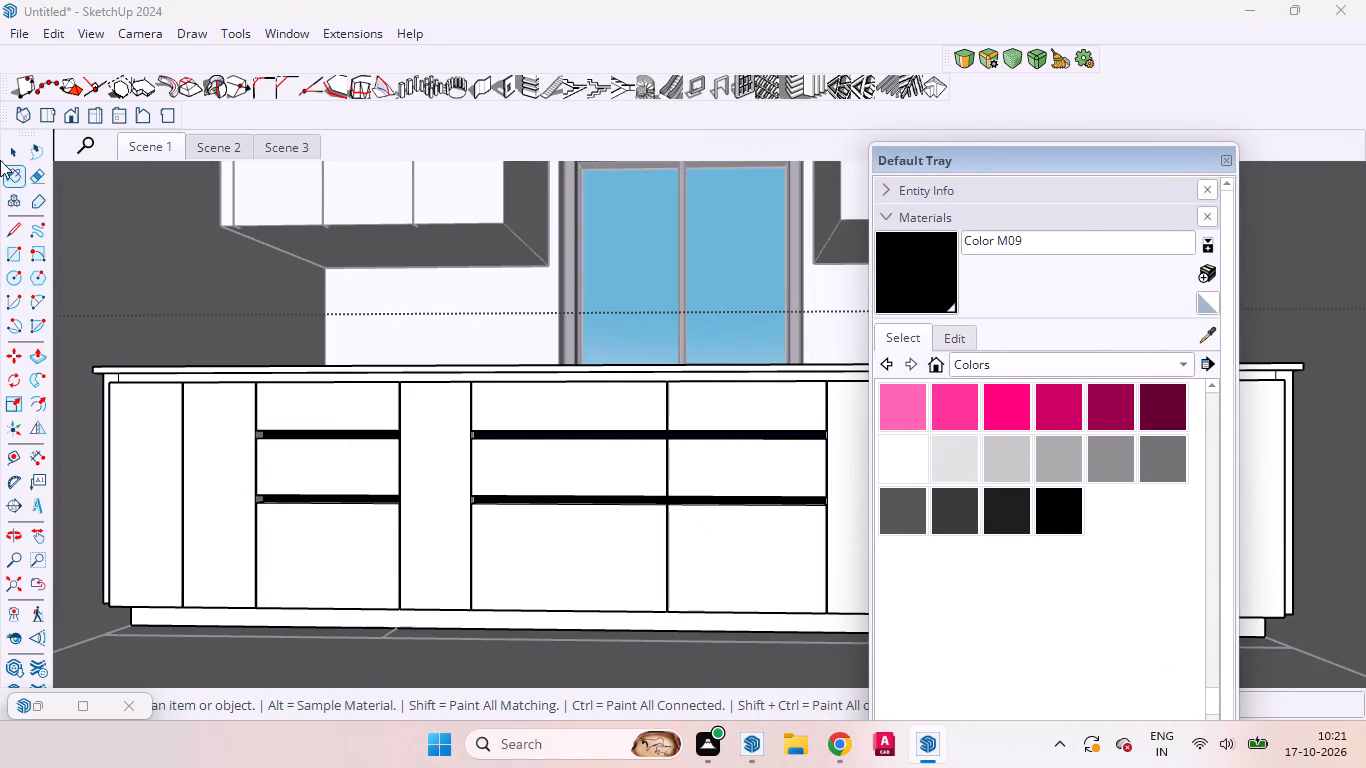
click(20, 143)
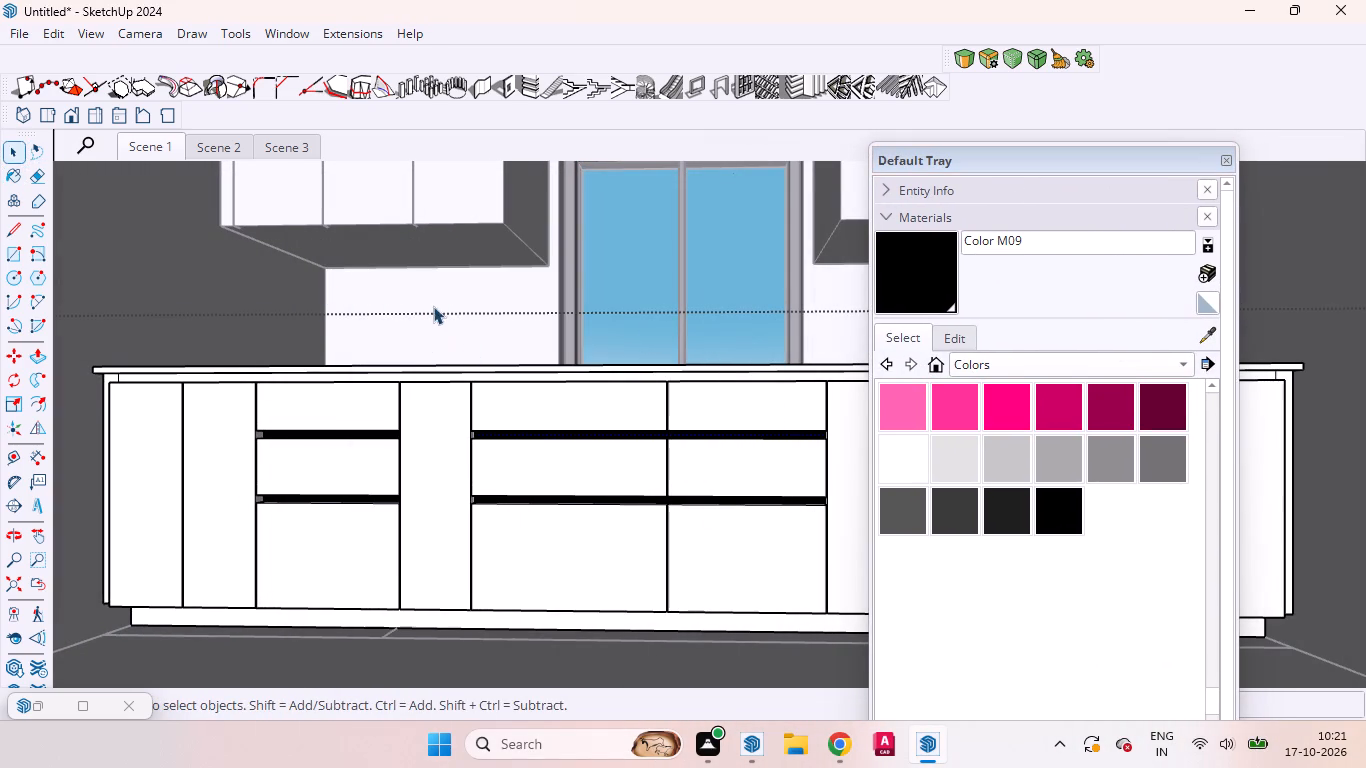
middle_drag(435, 309, 428, 327)
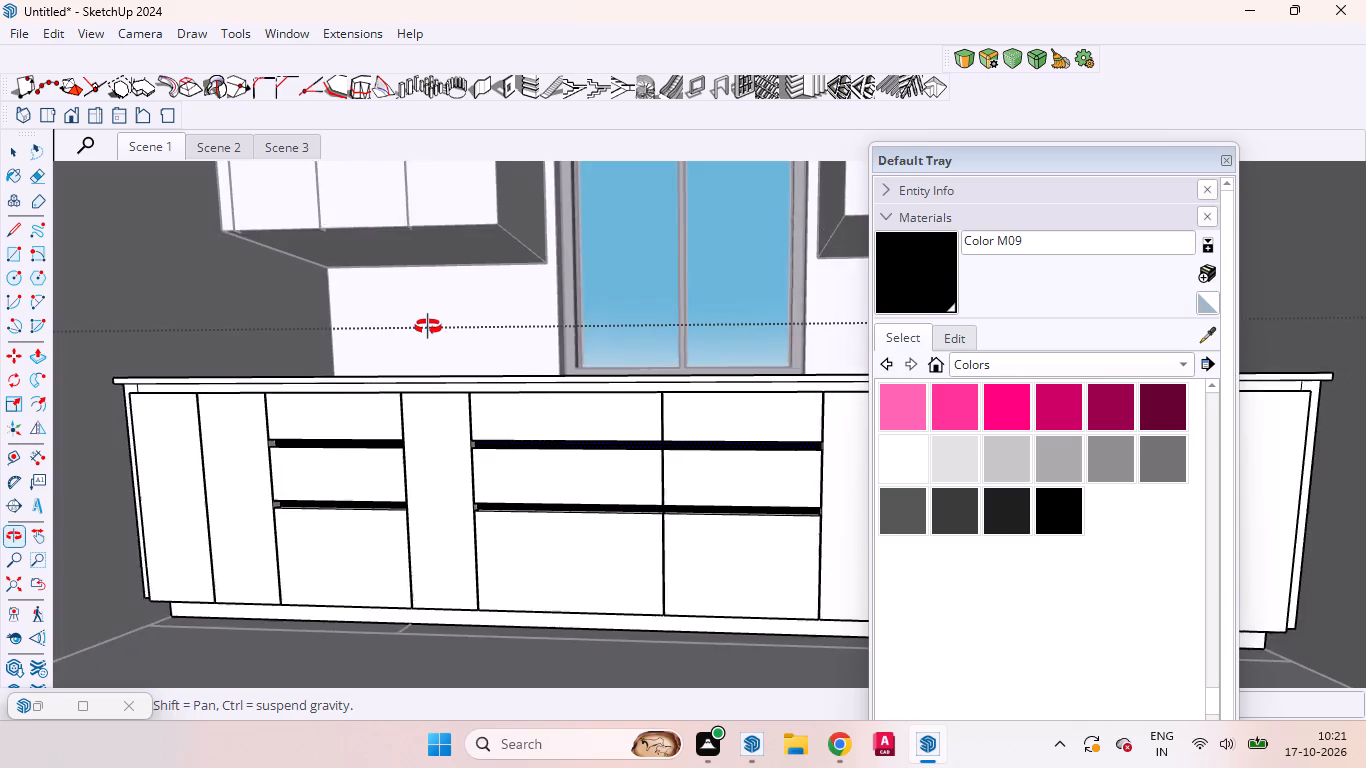
middle_drag(428, 327, 441, 327)
scroll(484, 364, up, 12)
click(485, 434)
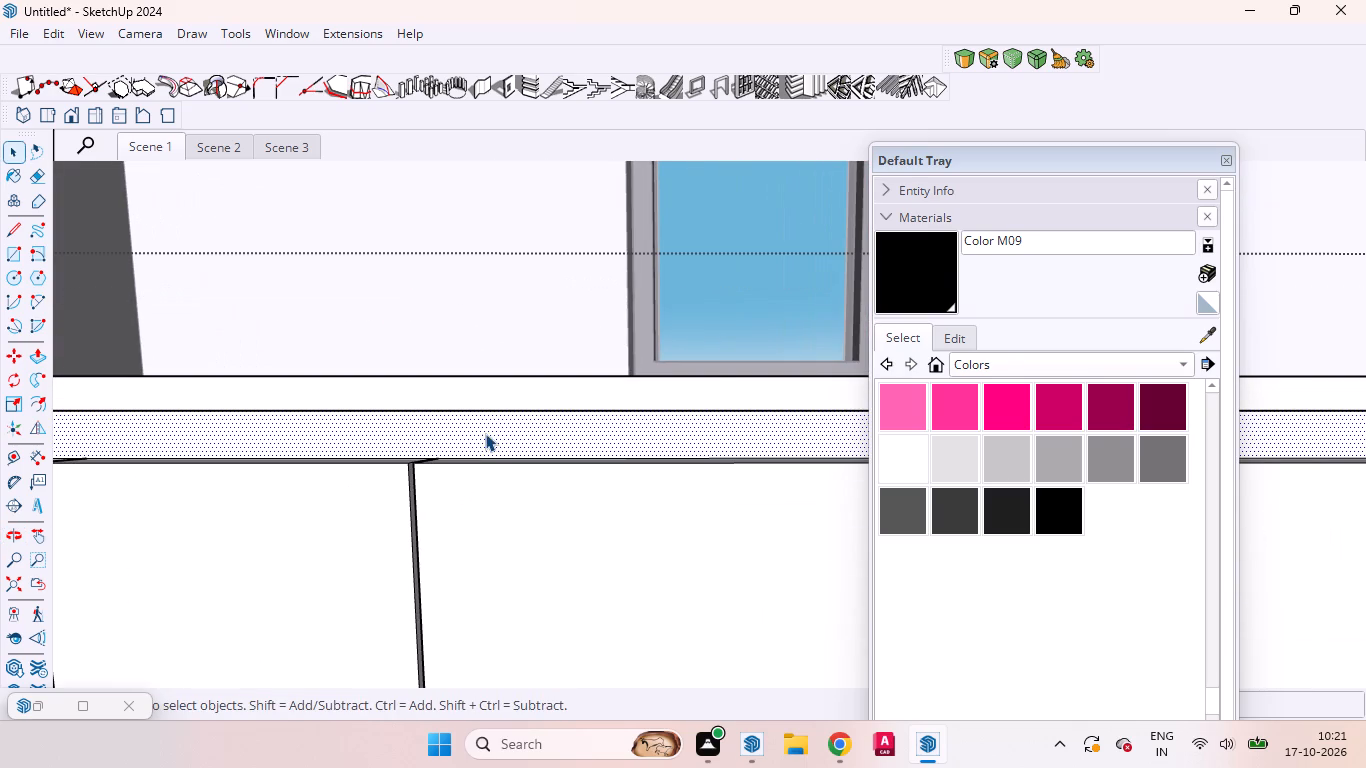
click(921, 282)
click(534, 440)
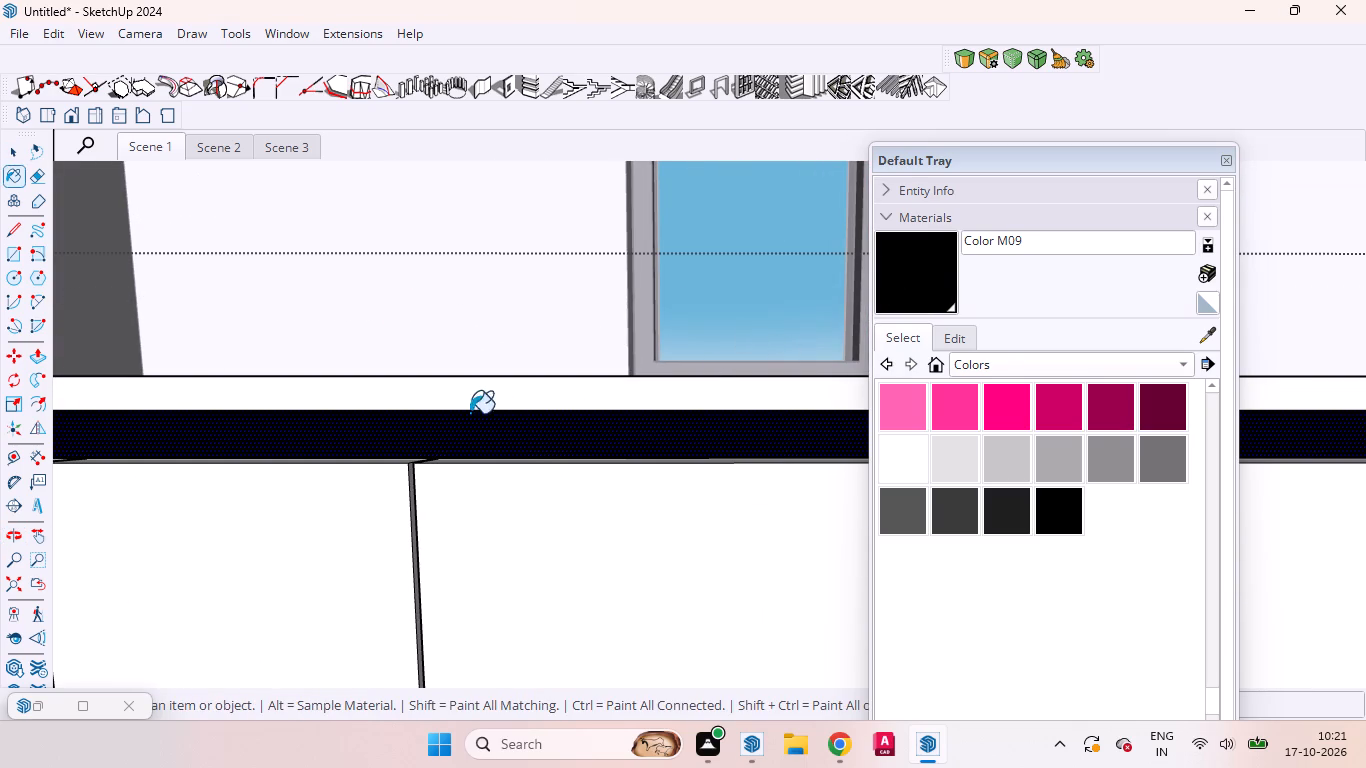
click(16, 150)
scroll(411, 215, down, 3)
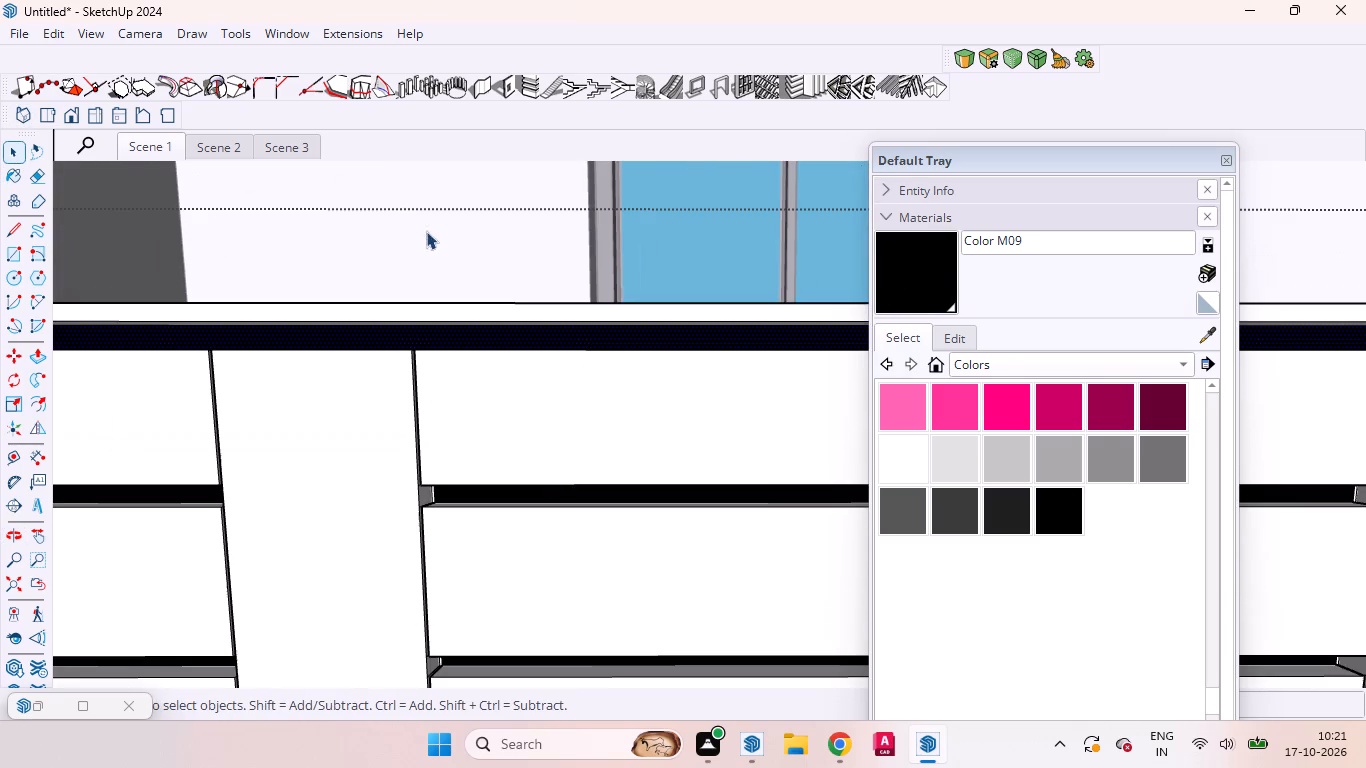
click(151, 144)
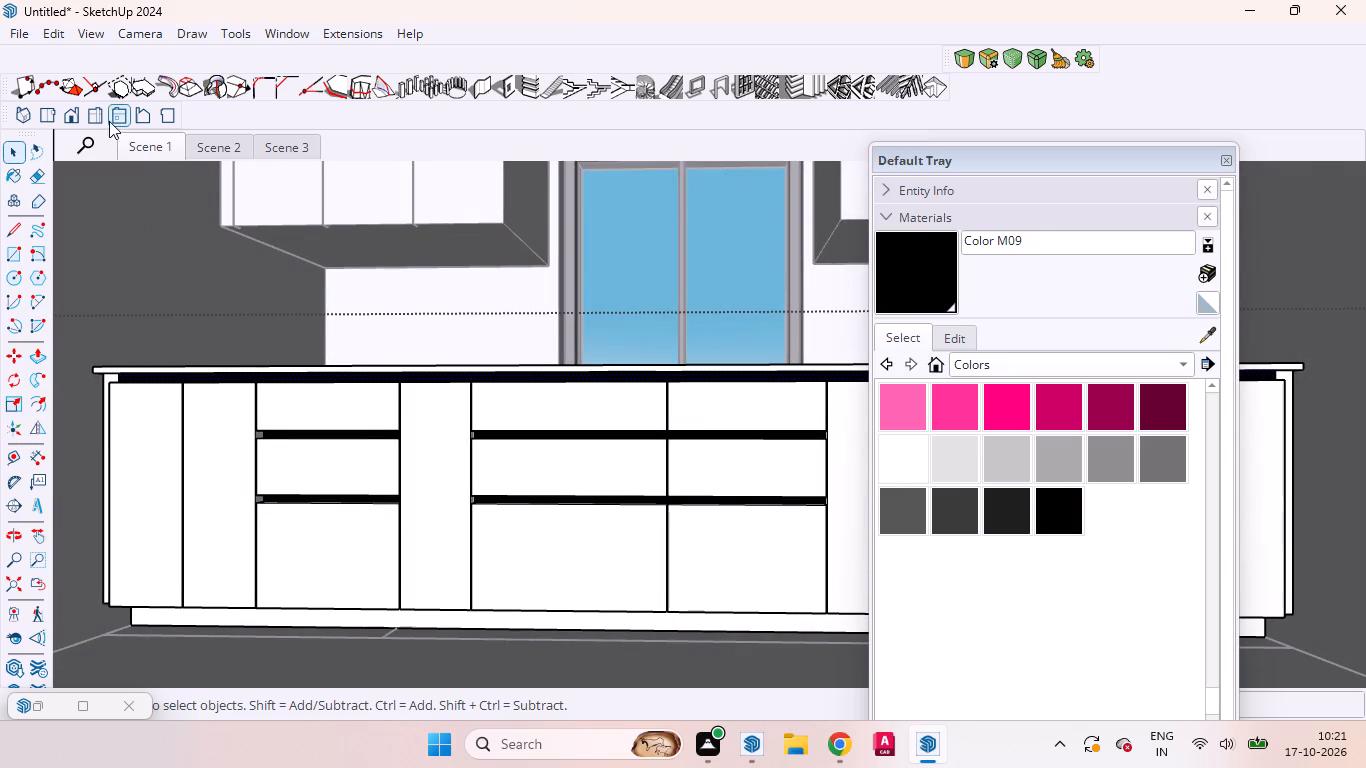
Exit the base cabinet group's editing from a top view of the house.
click(53, 125)
scroll(463, 334, down, 14)
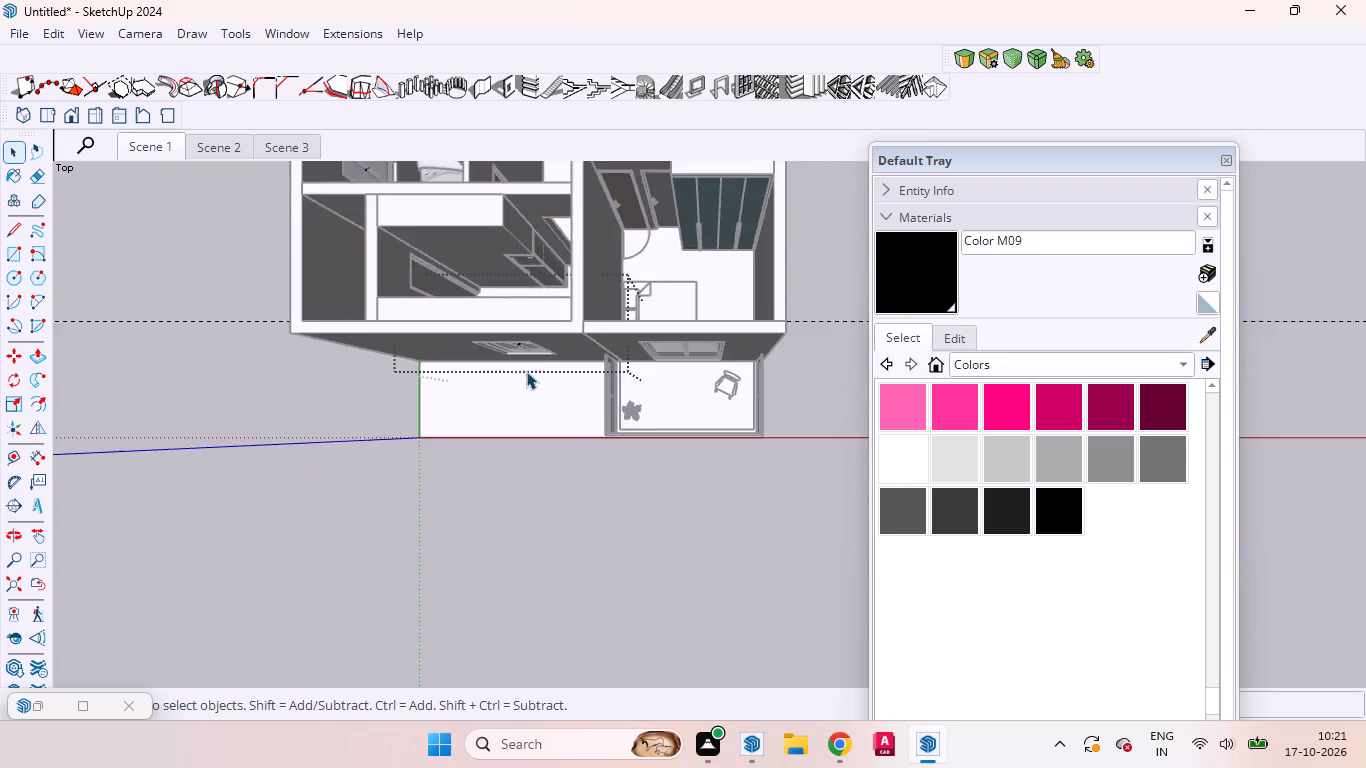
scroll(526, 371, down, 4)
scroll(529, 378, up, 2)
scroll(530, 379, down, 2)
scroll(537, 391, up, 3)
scroll(541, 400, down, 1)
click(534, 554)
Examine the kitchen and its neighbouring rooms from above the house.
scroll(352, 324, up, 11)
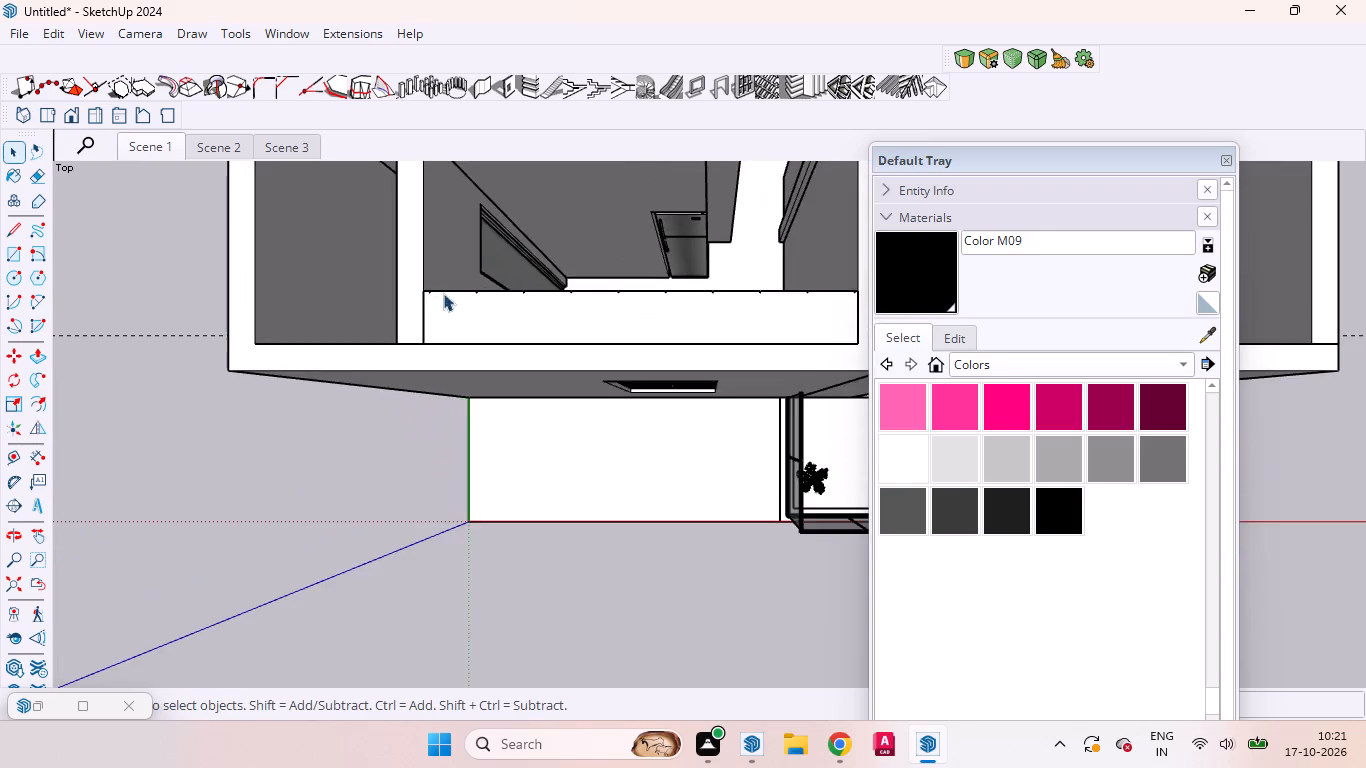
scroll(447, 296, up, 1)
middle_drag(453, 300, 534, 296)
scroll(522, 434, down, 1)
scroll(522, 435, up, 1)
scroll(523, 435, down, 2)
scroll(530, 442, up, 2)
scroll(546, 456, down, 12)
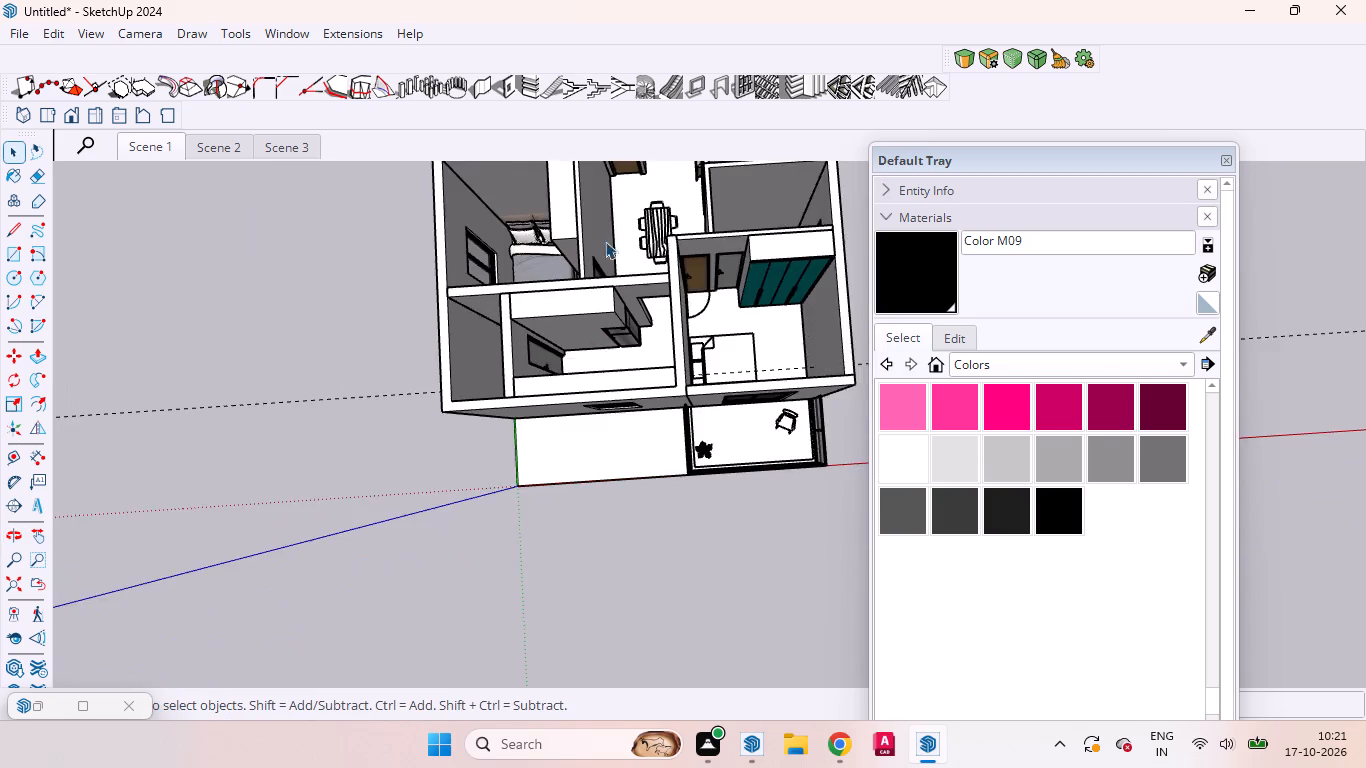
scroll(605, 241, down, 4)
middle_drag(624, 277, 638, 435)
scroll(614, 305, down, 5)
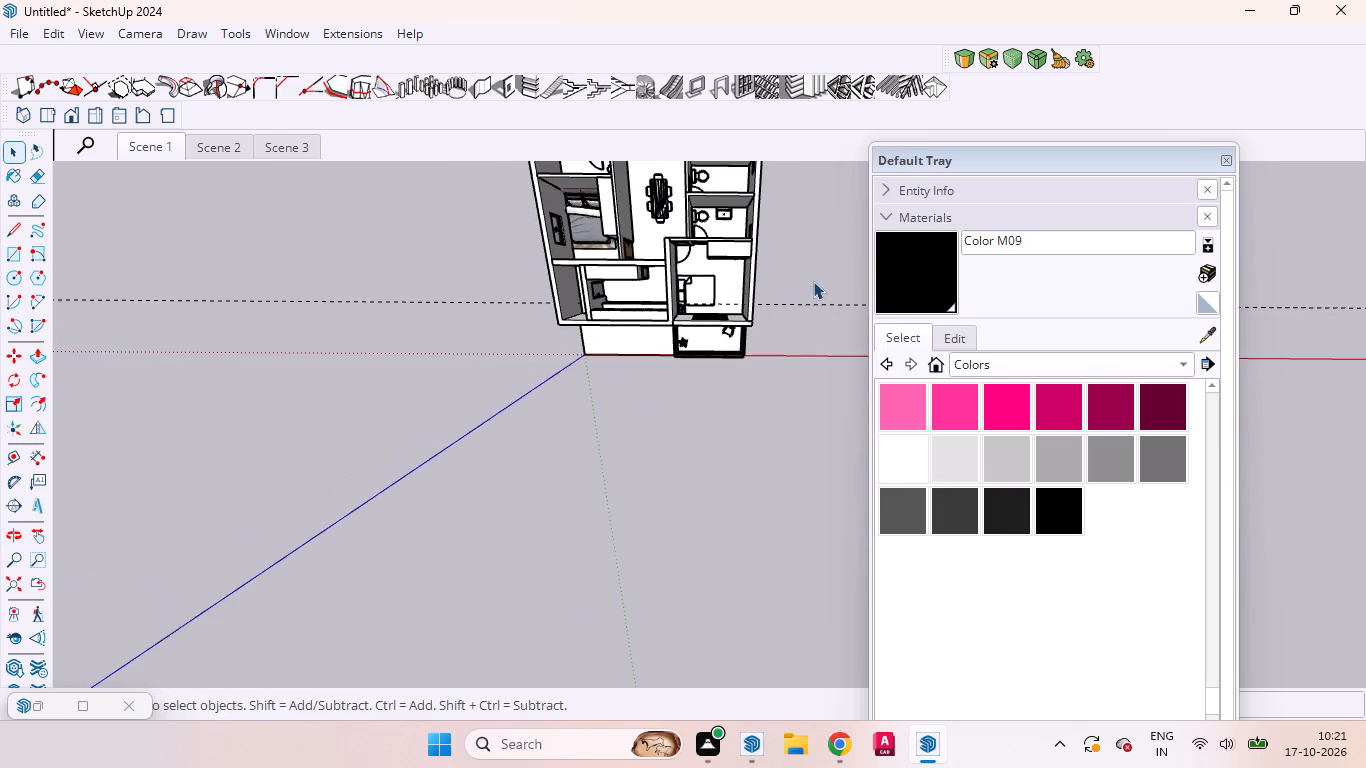
scroll(813, 281, down, 4)
scroll(642, 322, up, 10)
scroll(781, 214, up, 1)
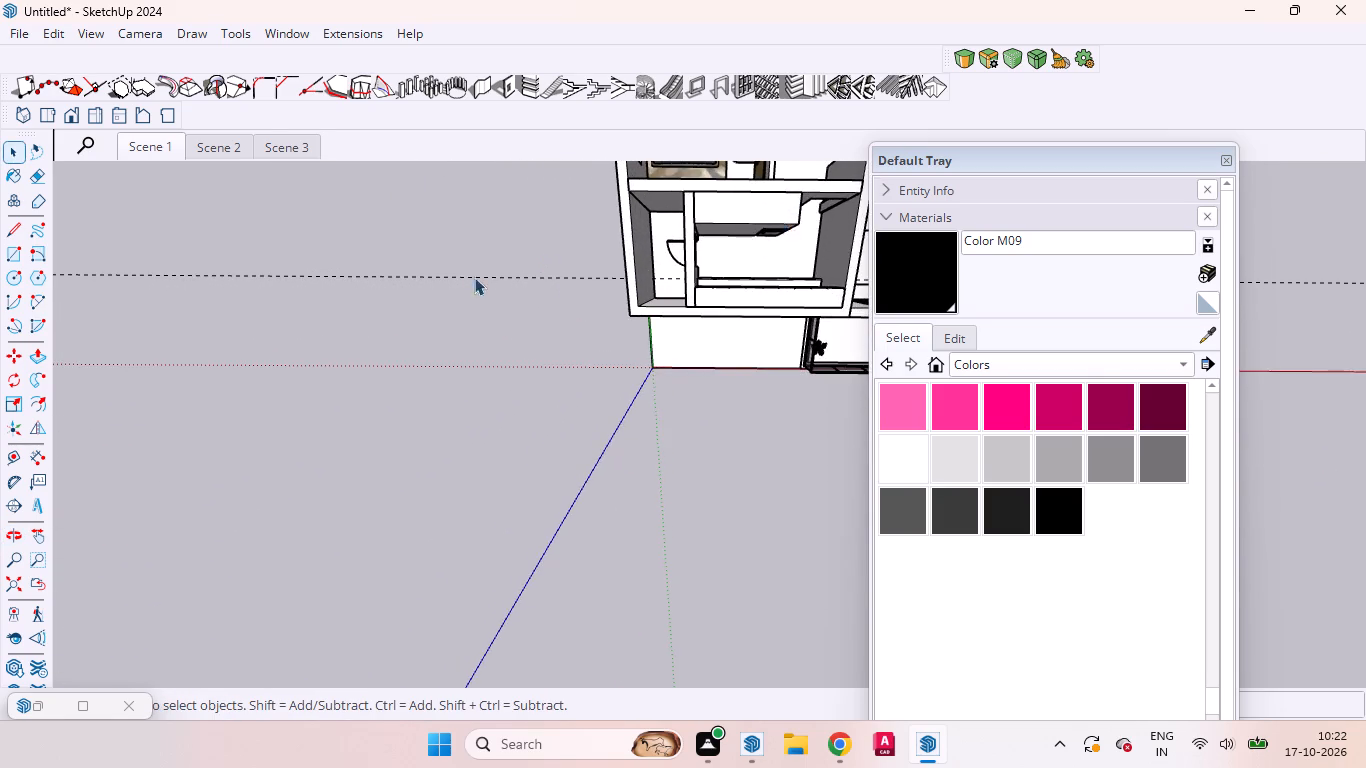
scroll(468, 296, down, 4)
scroll(644, 234, up, 1)
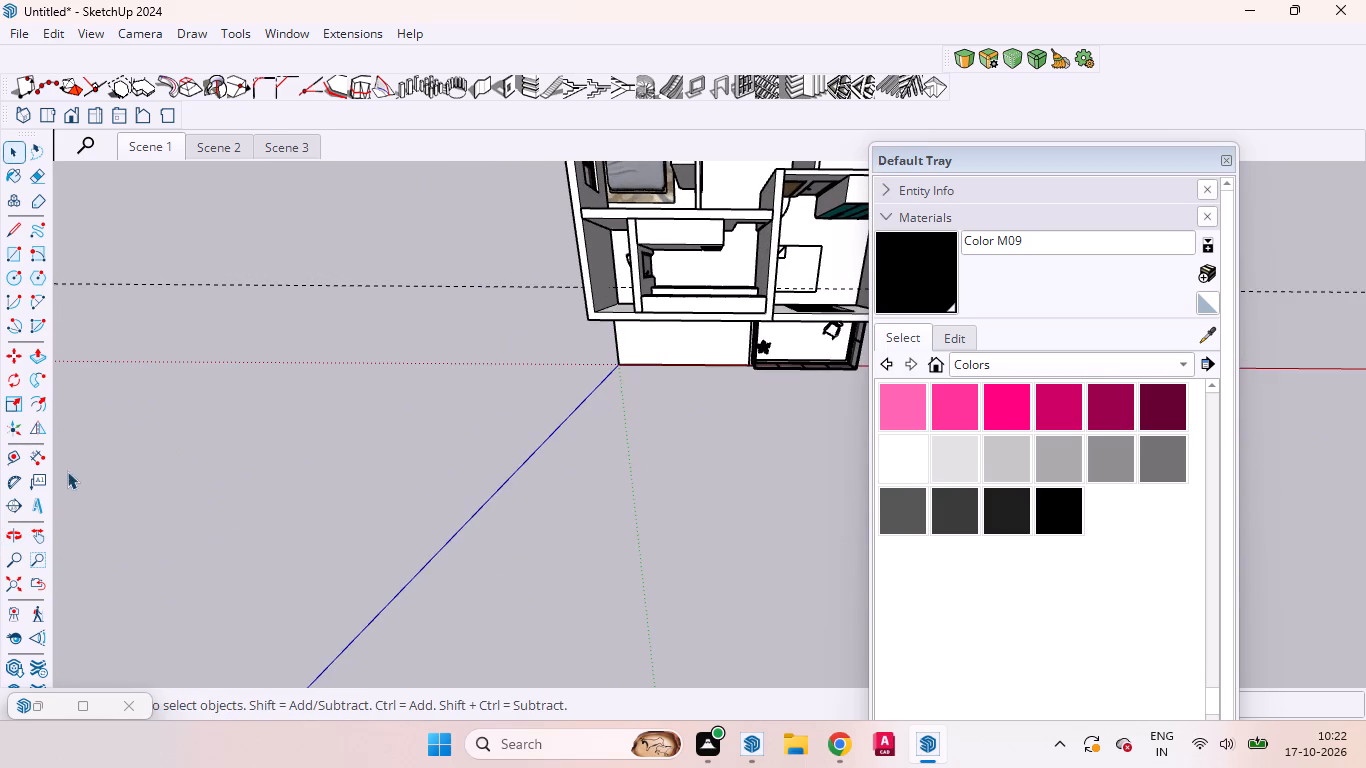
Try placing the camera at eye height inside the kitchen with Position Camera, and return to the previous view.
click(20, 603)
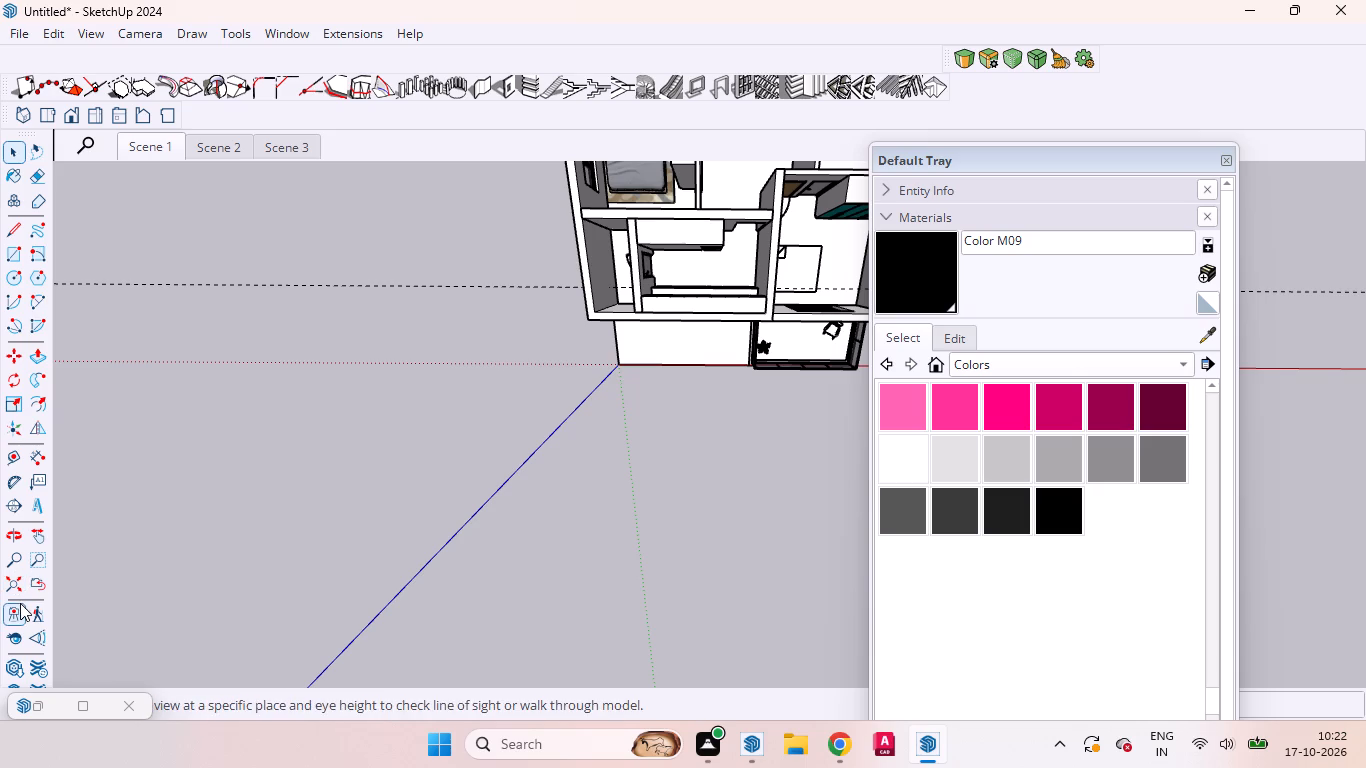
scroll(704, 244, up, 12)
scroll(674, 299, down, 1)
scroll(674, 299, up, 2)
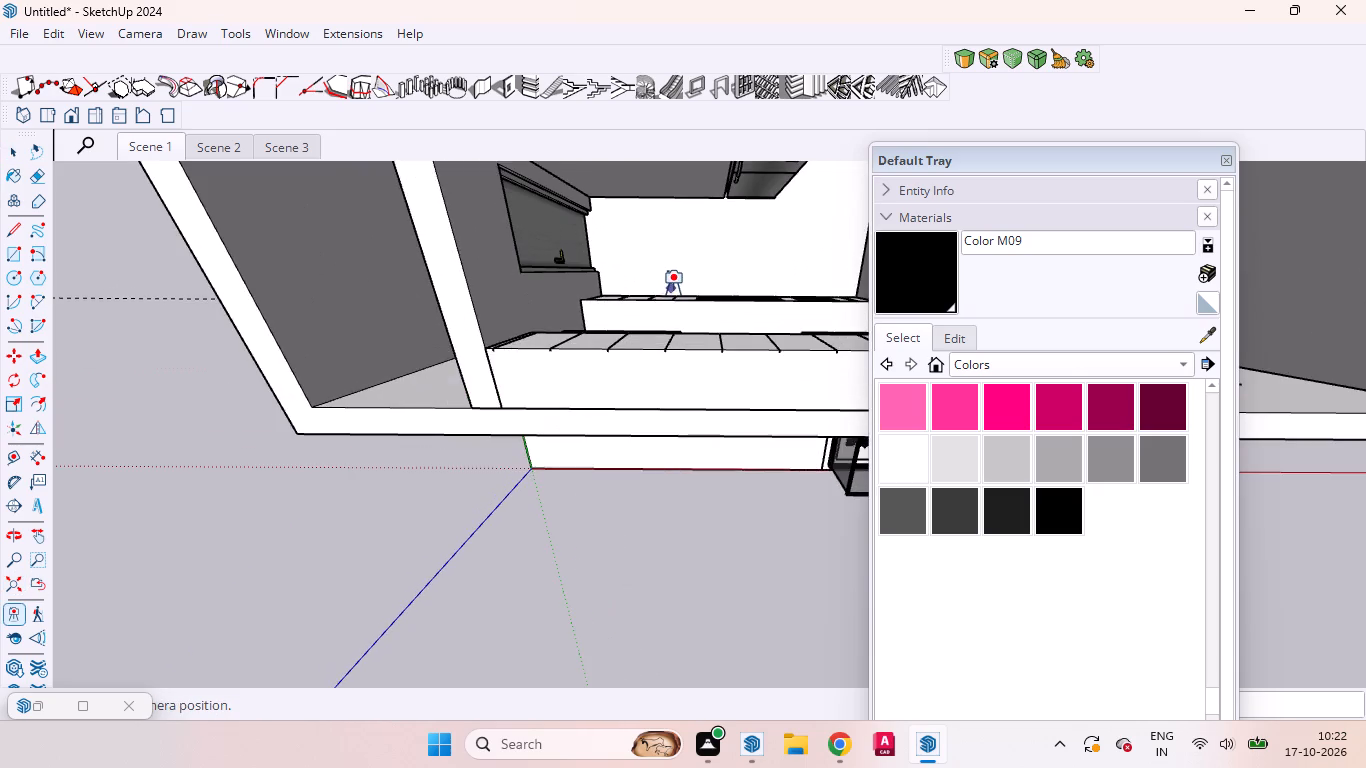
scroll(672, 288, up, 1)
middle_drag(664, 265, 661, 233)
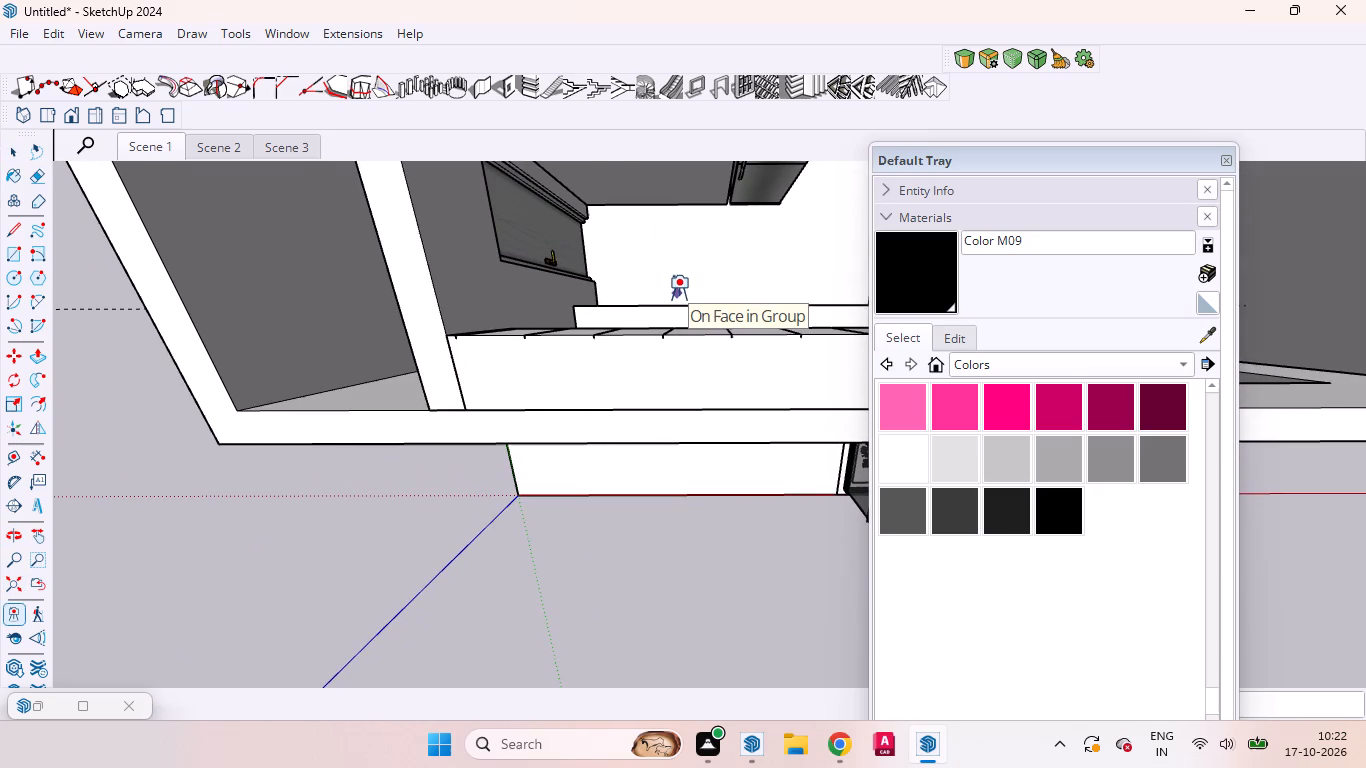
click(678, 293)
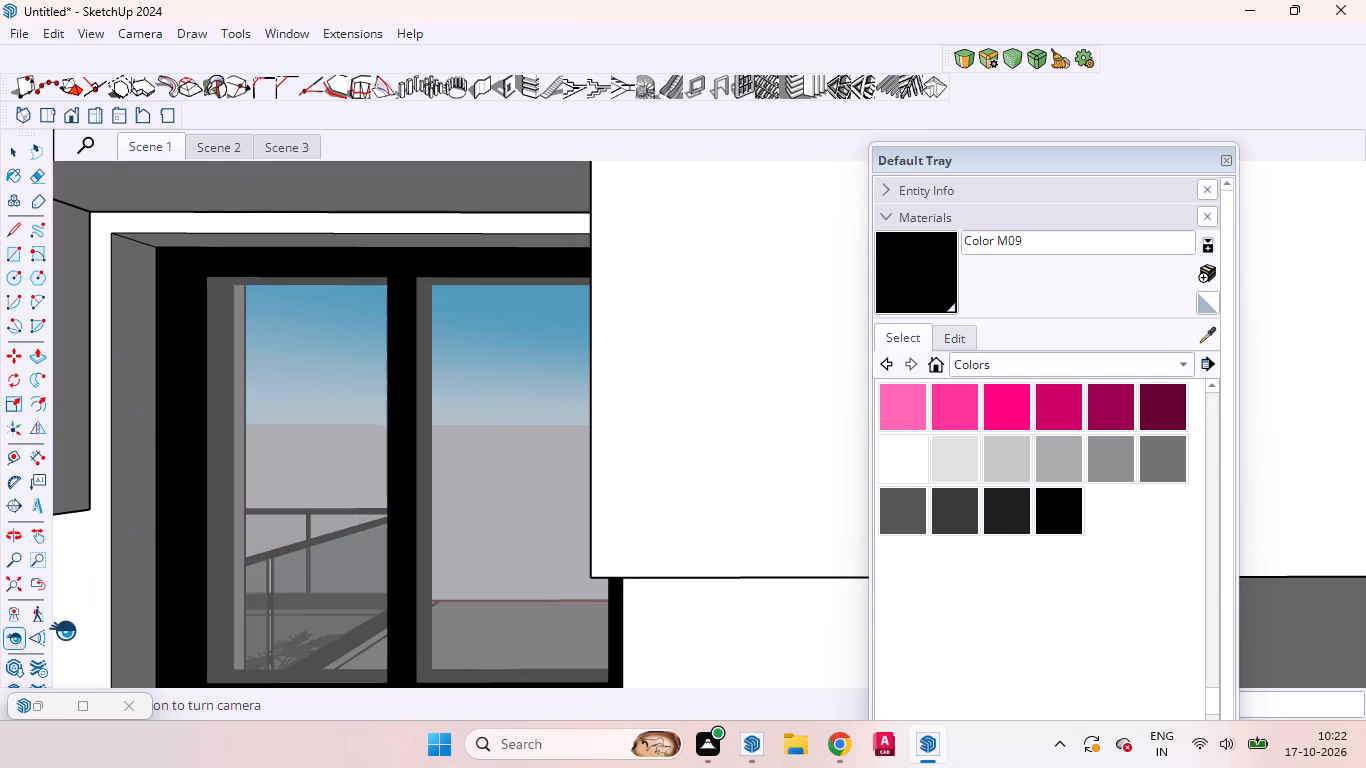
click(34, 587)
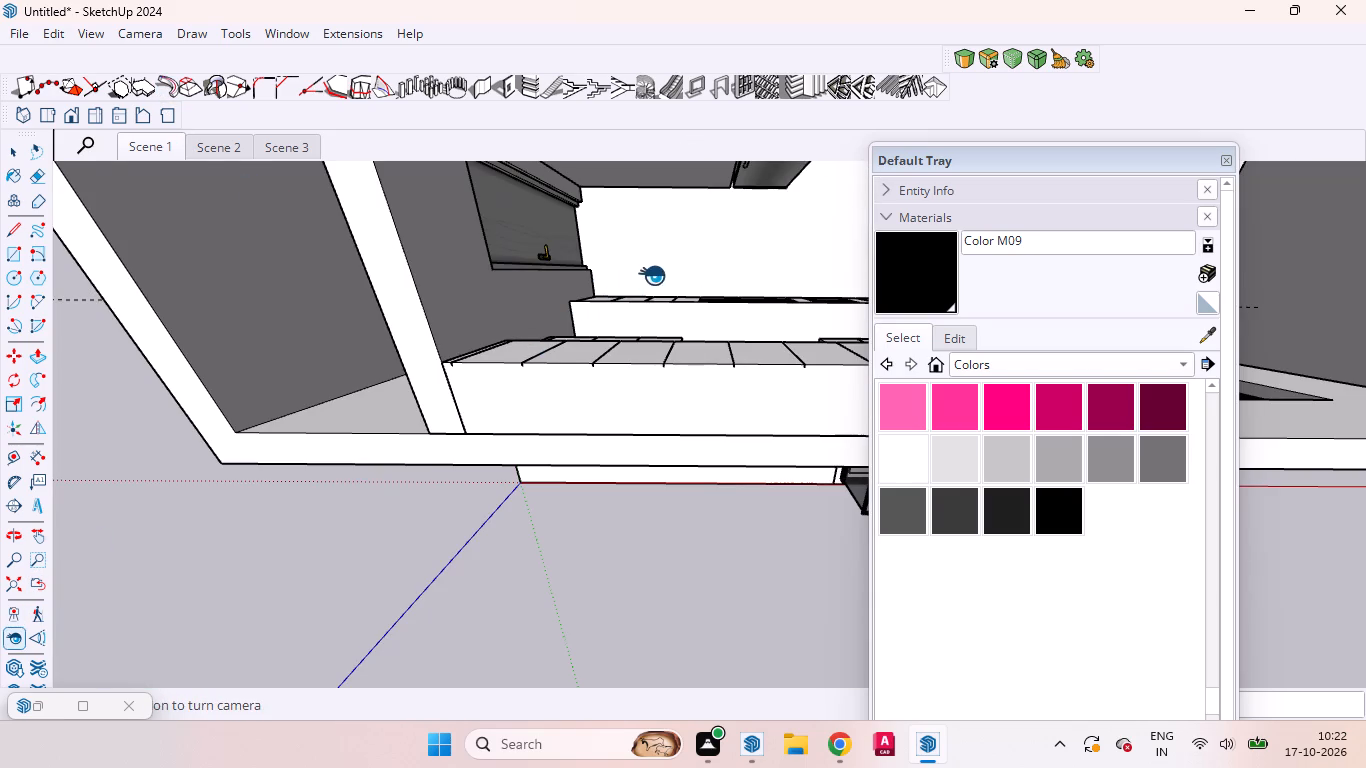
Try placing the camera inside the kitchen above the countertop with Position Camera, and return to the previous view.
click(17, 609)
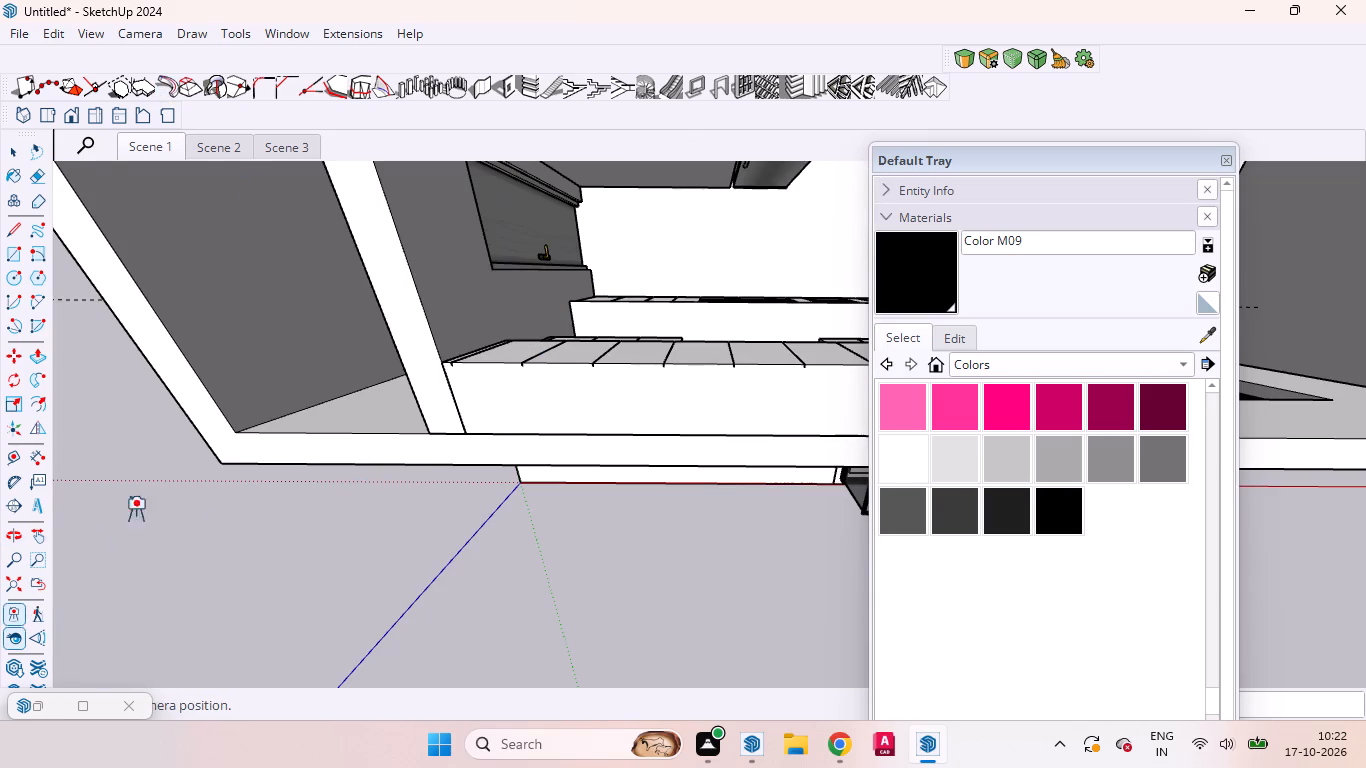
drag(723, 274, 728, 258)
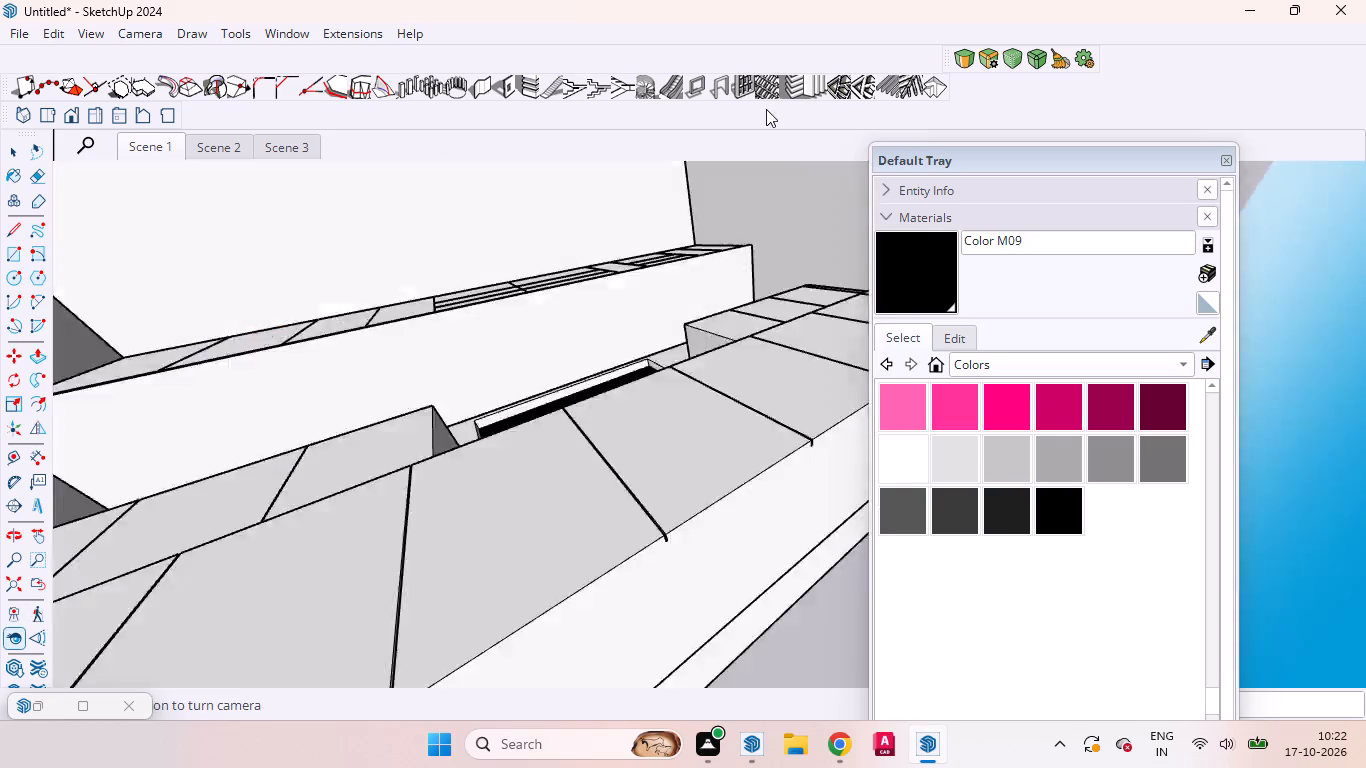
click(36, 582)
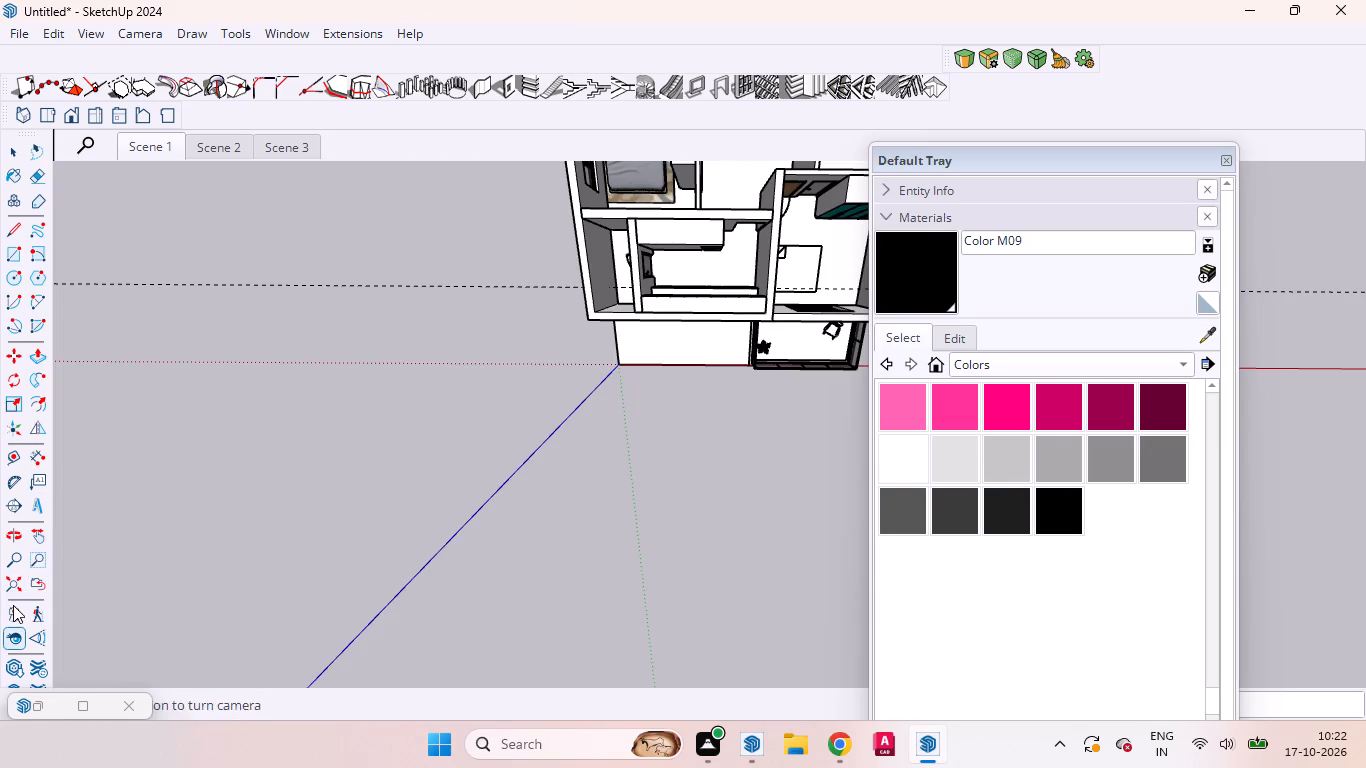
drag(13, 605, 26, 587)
Place the camera on the kitchen floor with Position Camera, looking towards the refrigerator wall.
scroll(693, 266, up, 1)
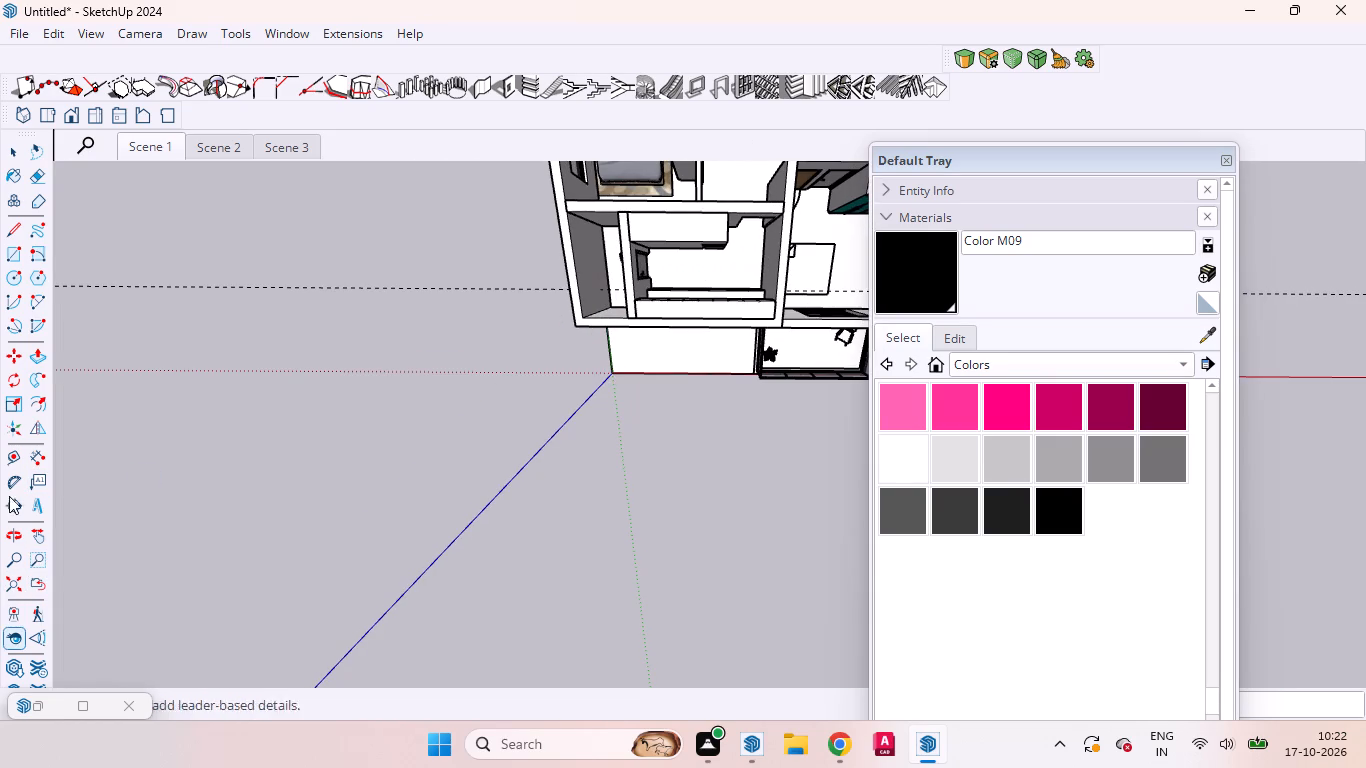
click(17, 614)
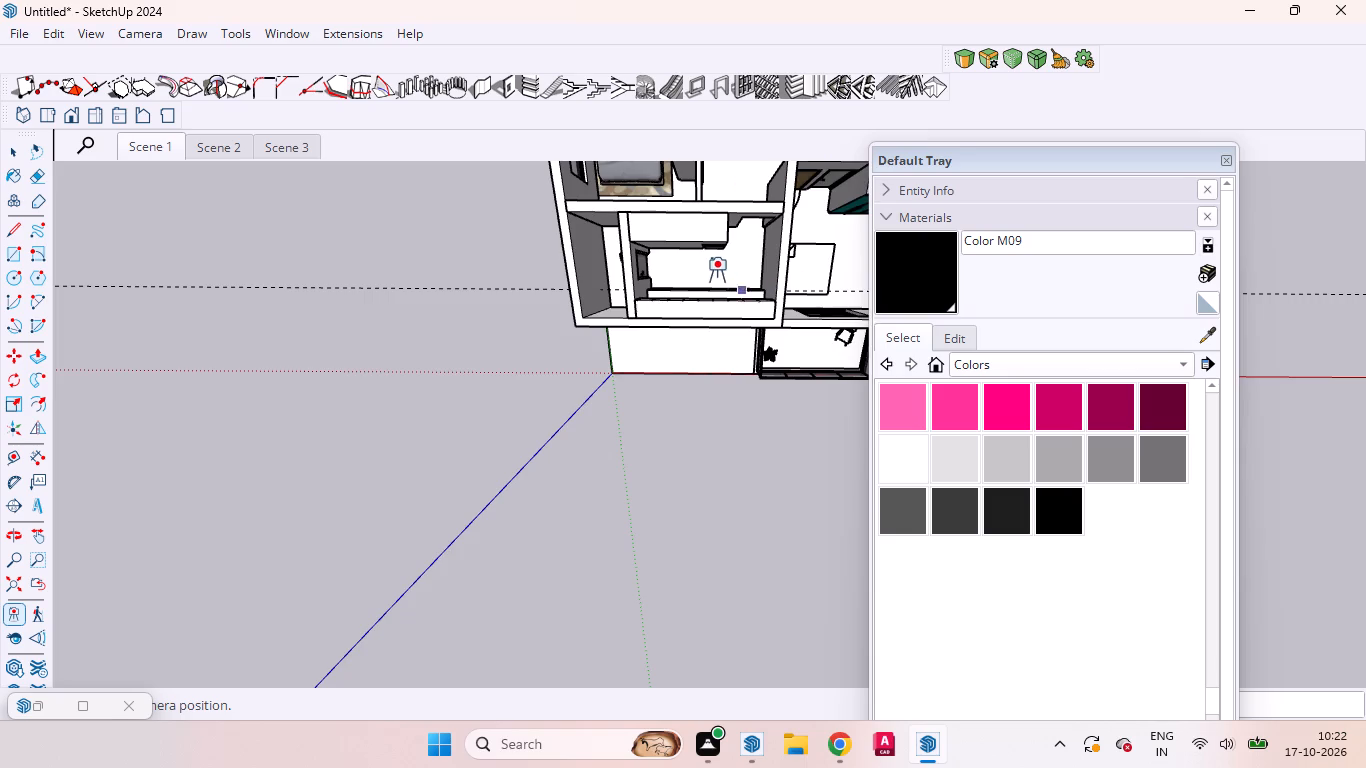
scroll(700, 274, up, 16)
scroll(707, 293, down, 1)
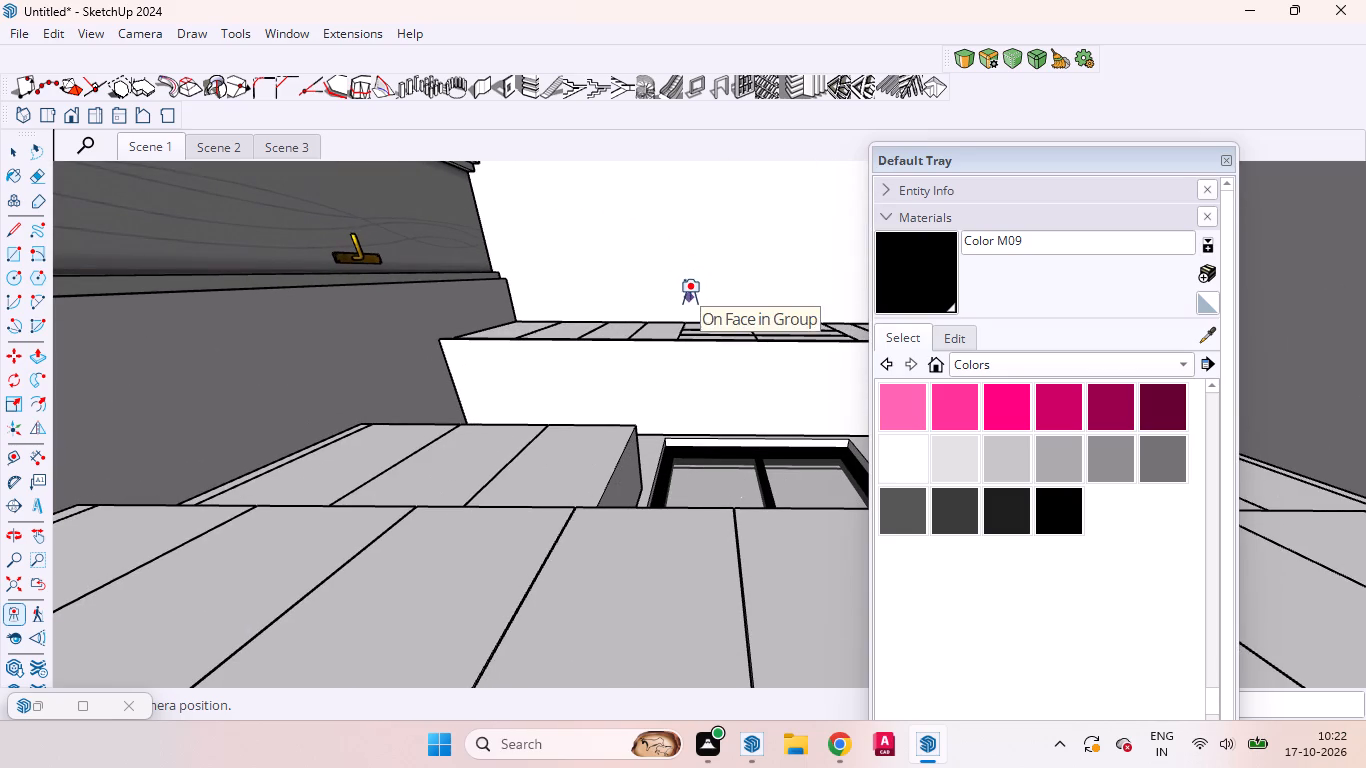
drag(689, 297, 689, 260)
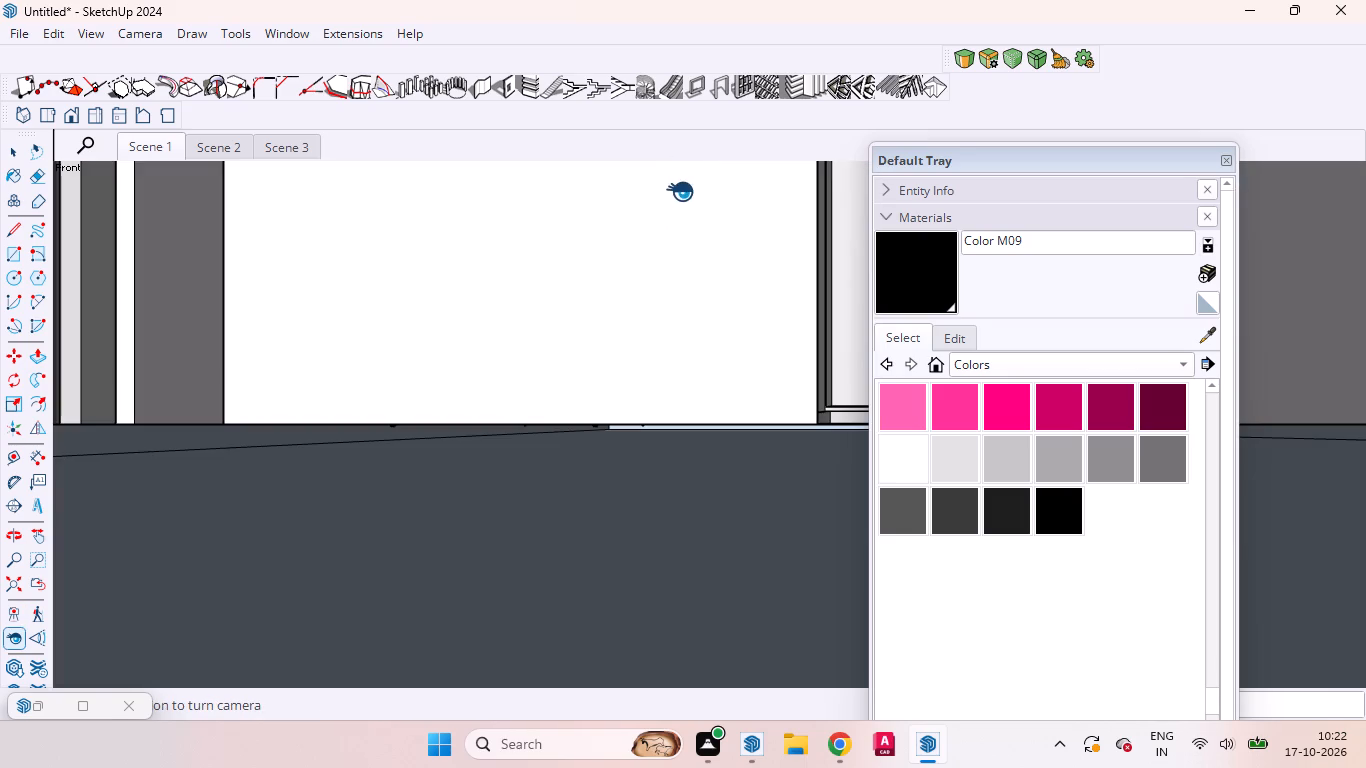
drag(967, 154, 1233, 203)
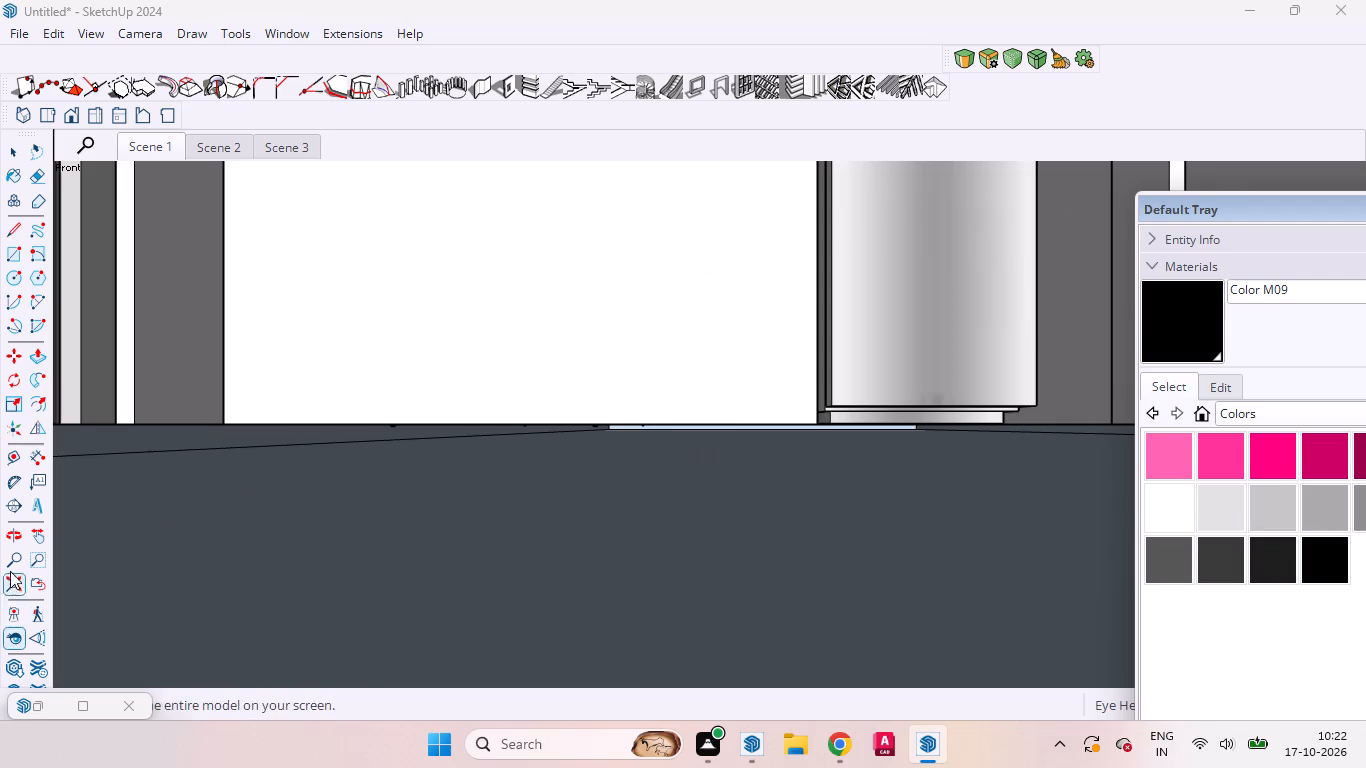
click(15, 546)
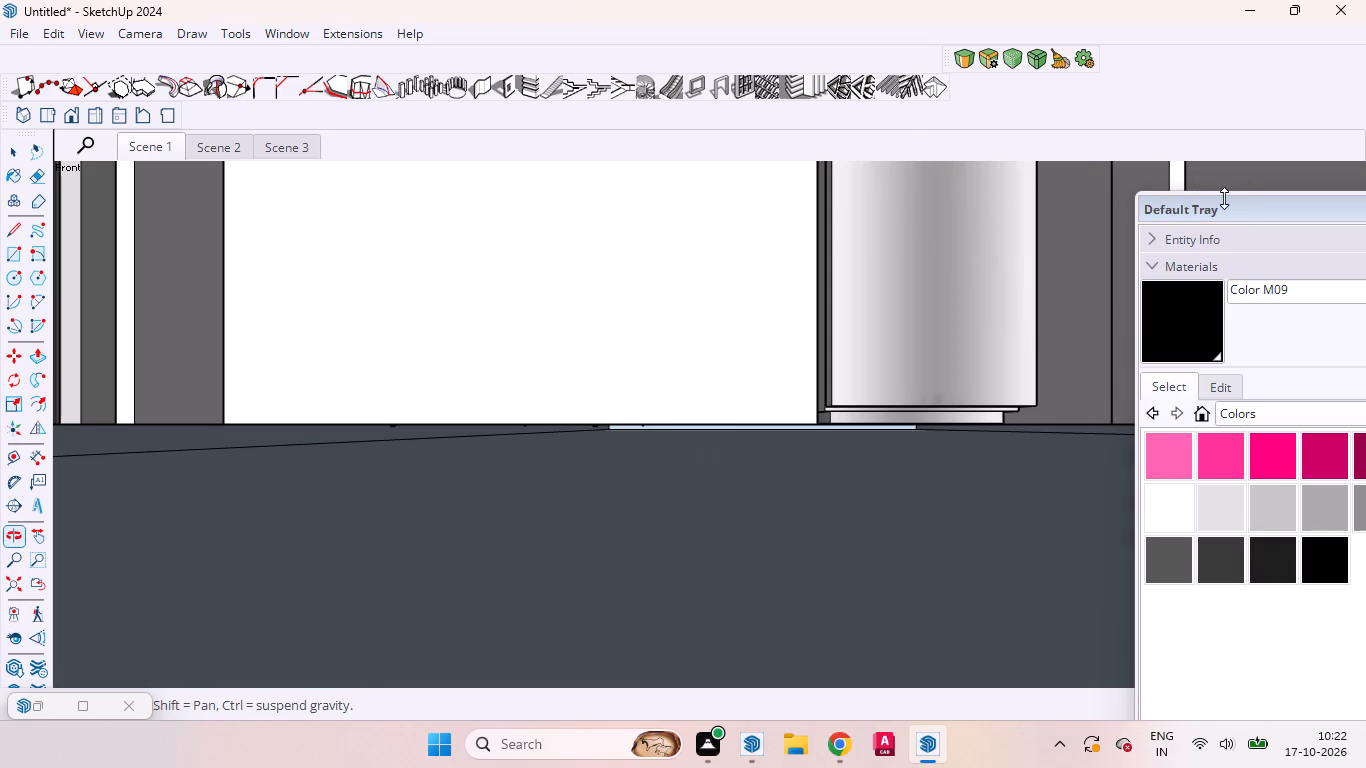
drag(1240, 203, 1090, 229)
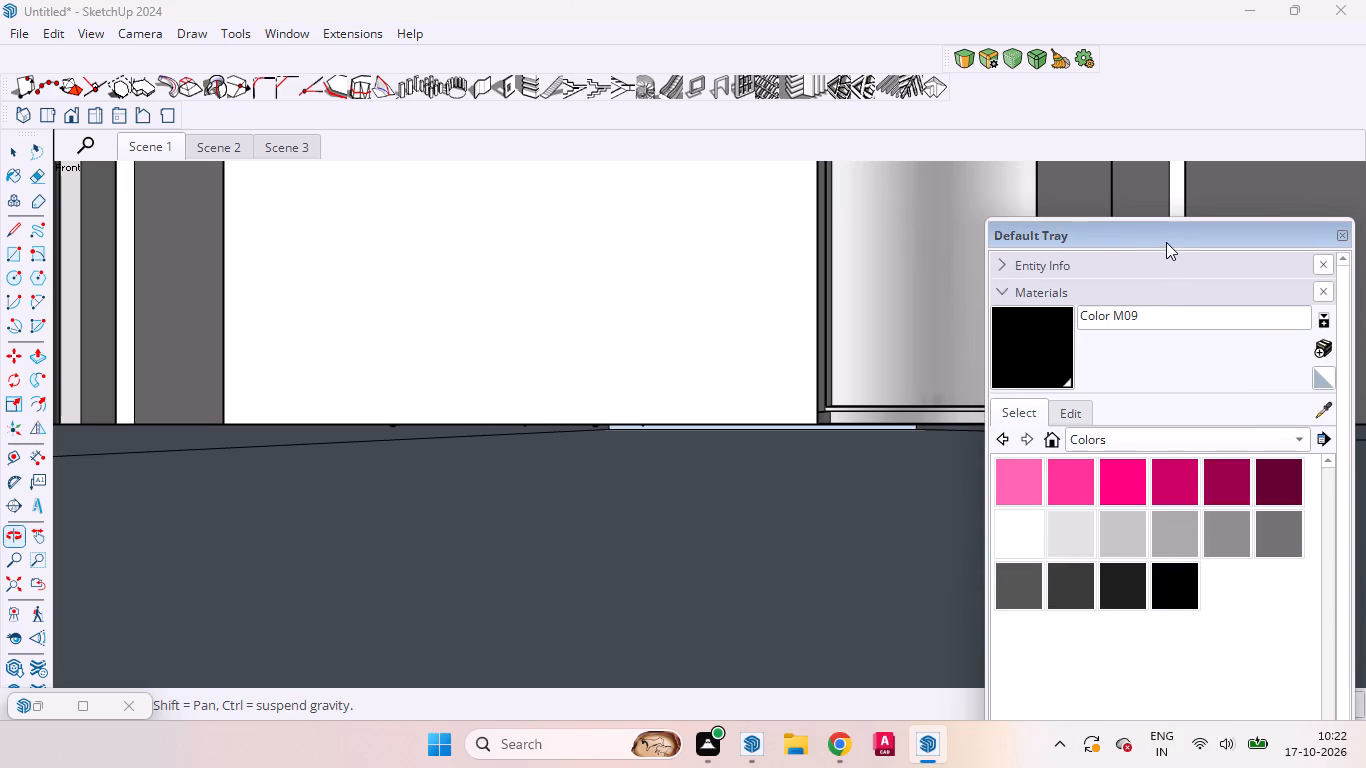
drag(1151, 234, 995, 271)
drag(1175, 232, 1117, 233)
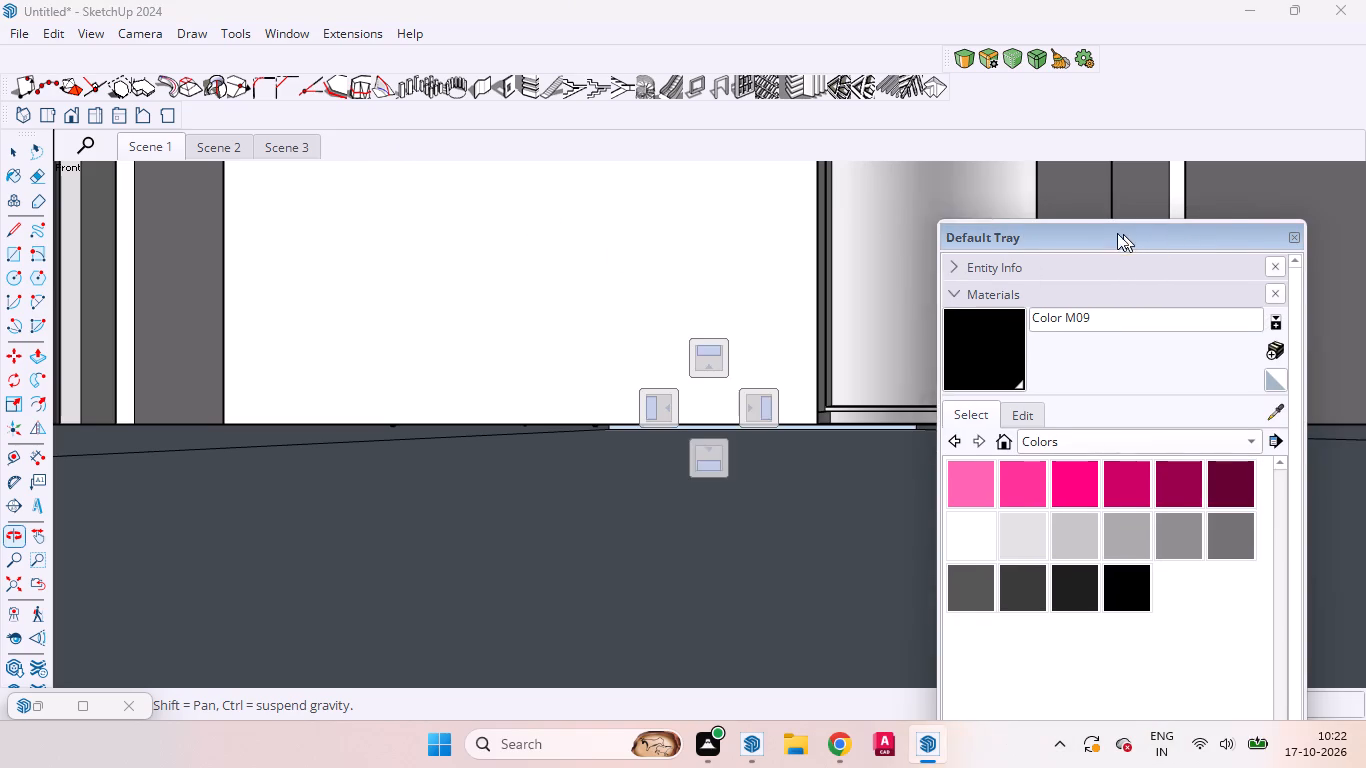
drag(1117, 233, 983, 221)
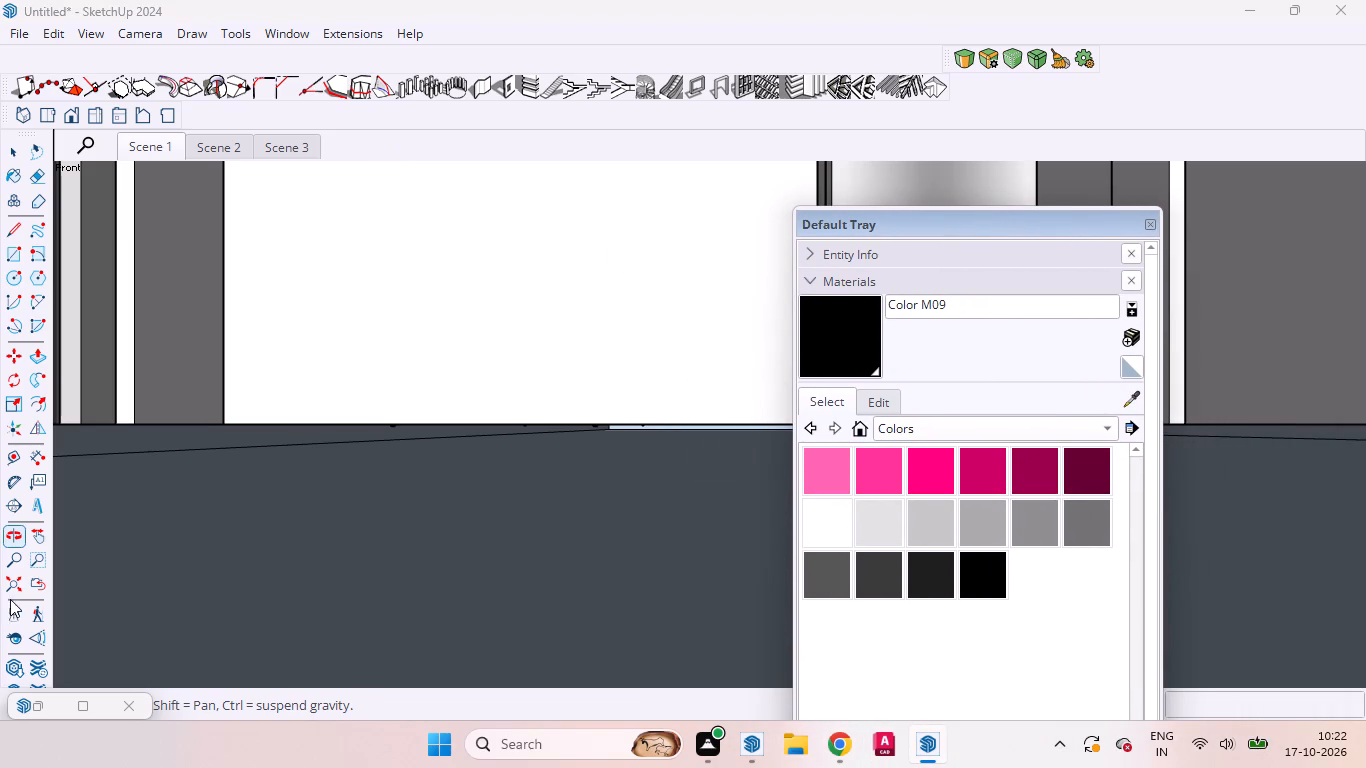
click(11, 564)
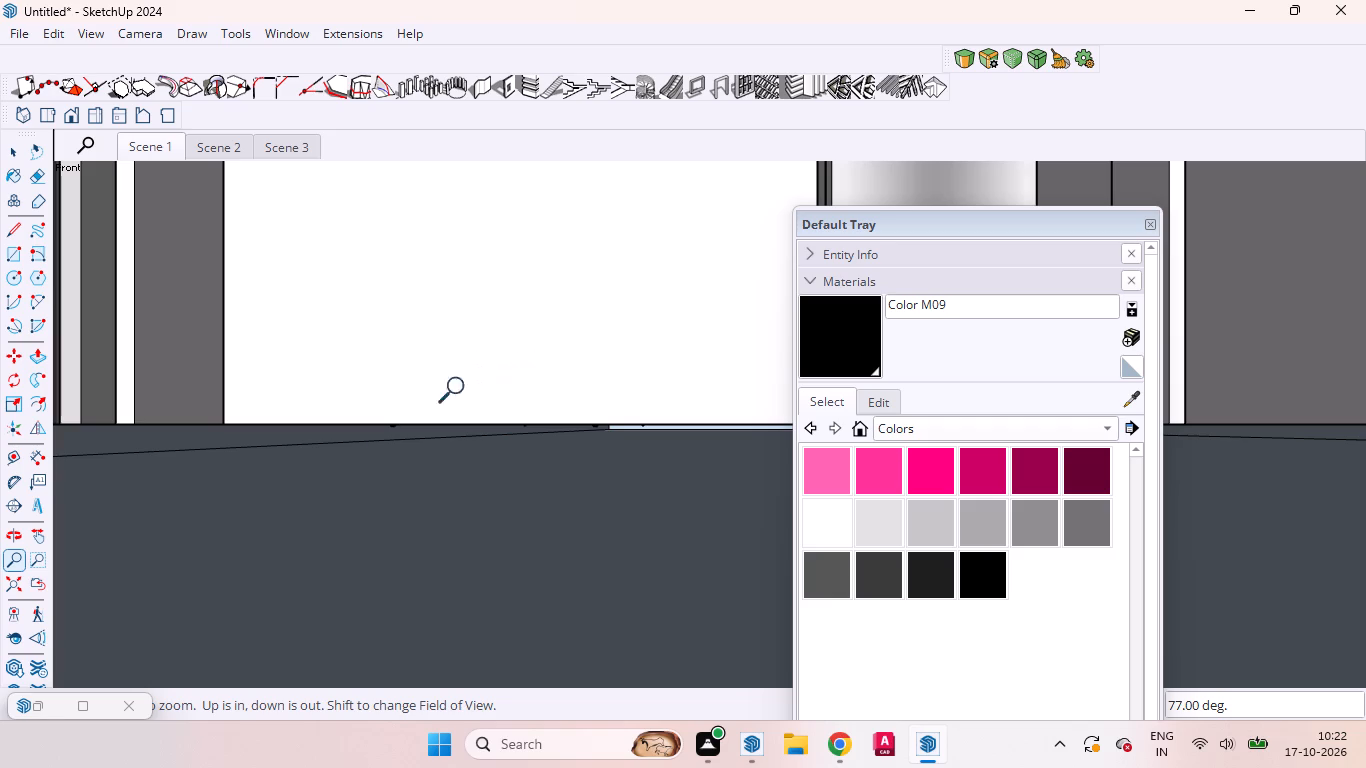
Set the kitchen camera's eye height to 6' with Look Around.
click(16, 634)
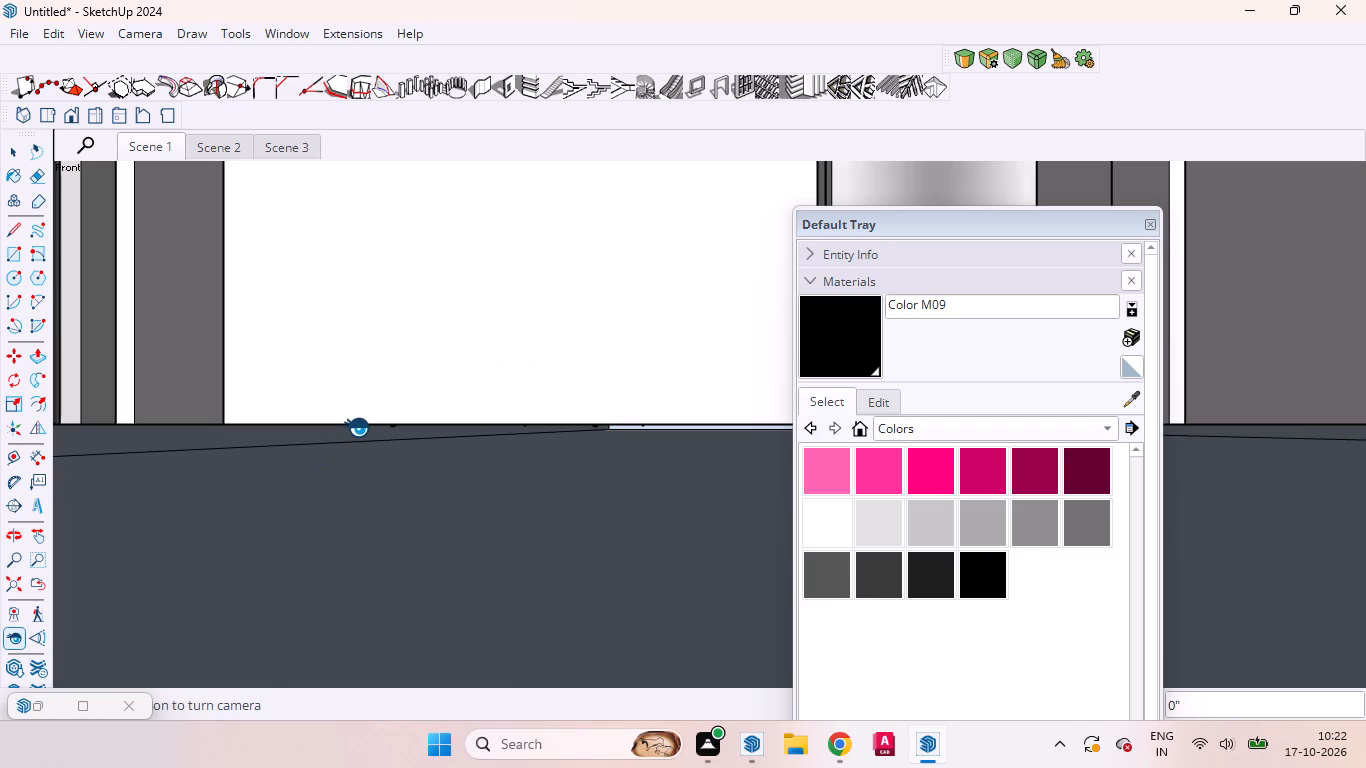
key(1)
text(0')
key(BackSpace)
key(BackSpace)
key(BackSpace)
text(6')
key(Return)
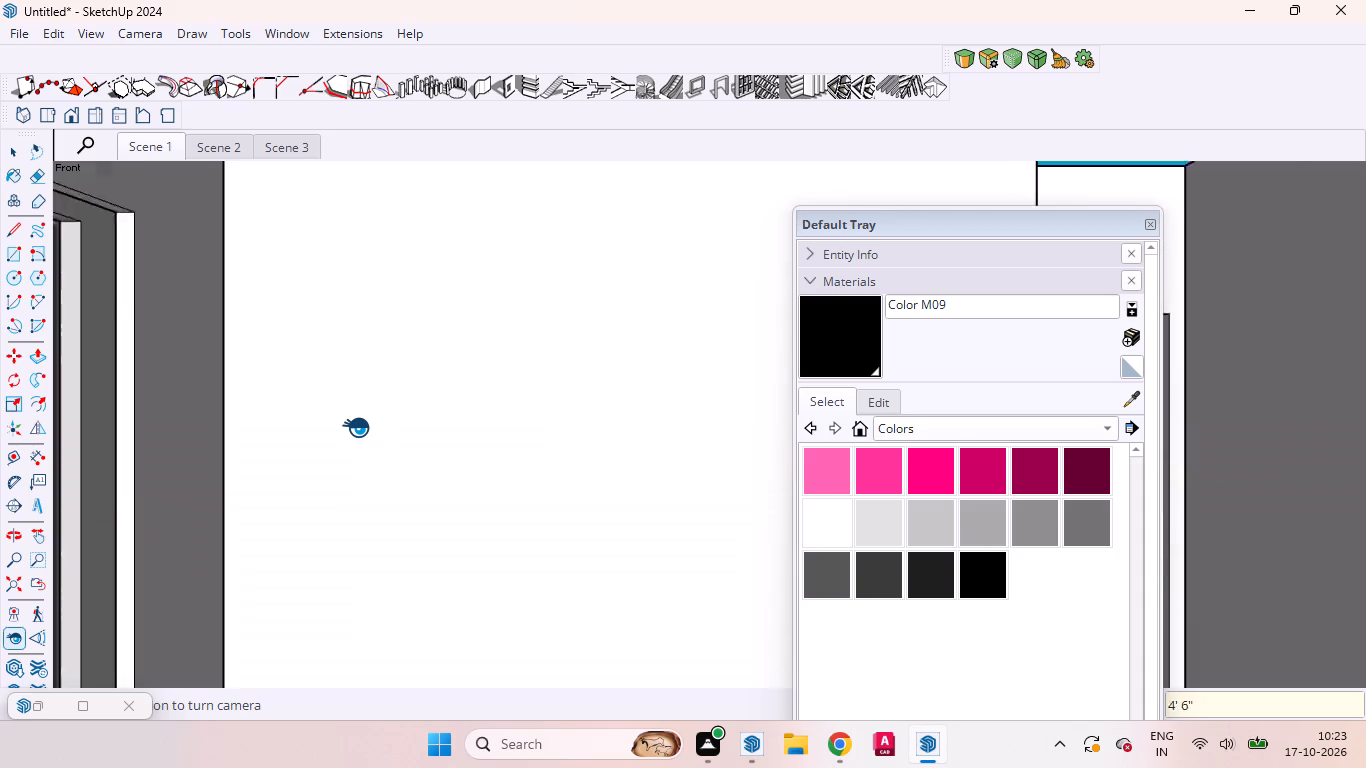
key(space)
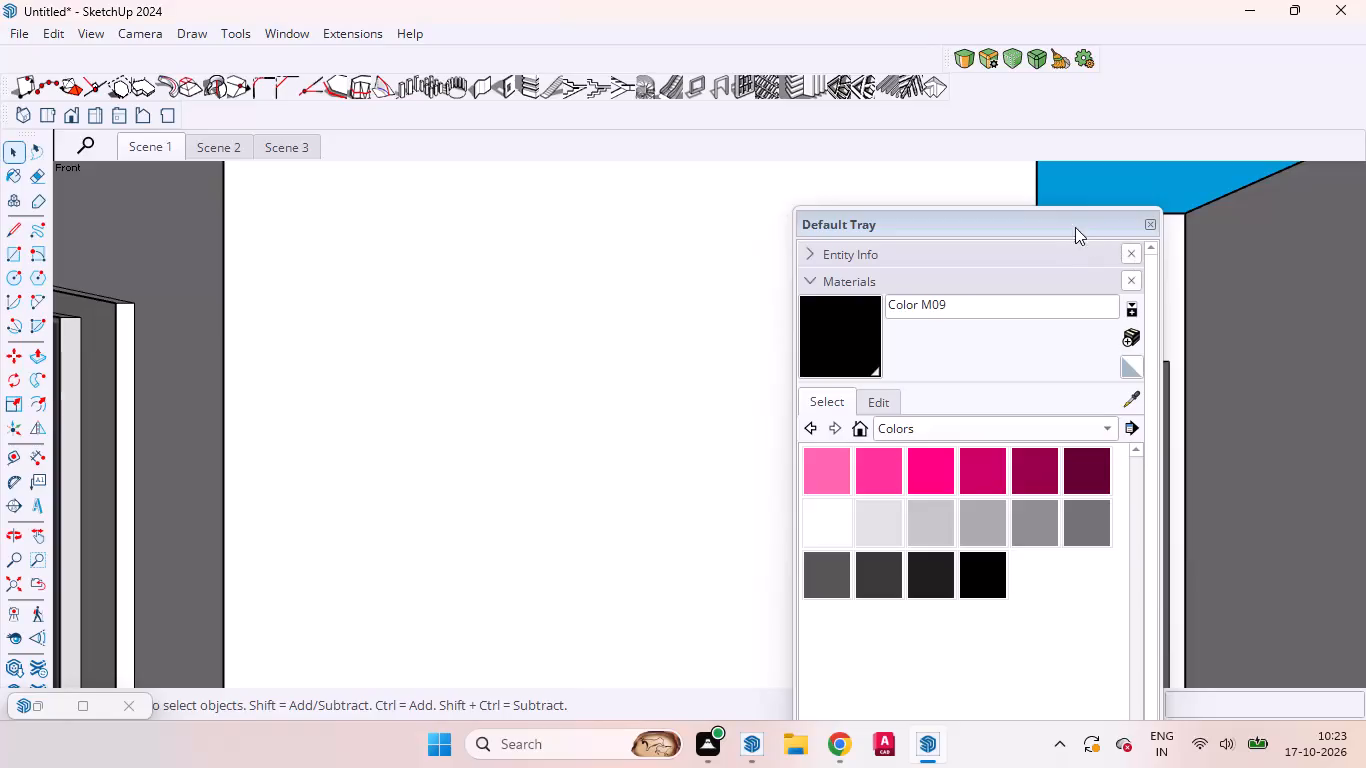
Move the Default Tray down out of the way of the kitchen view.
drag(1062, 217, 1000, 655)
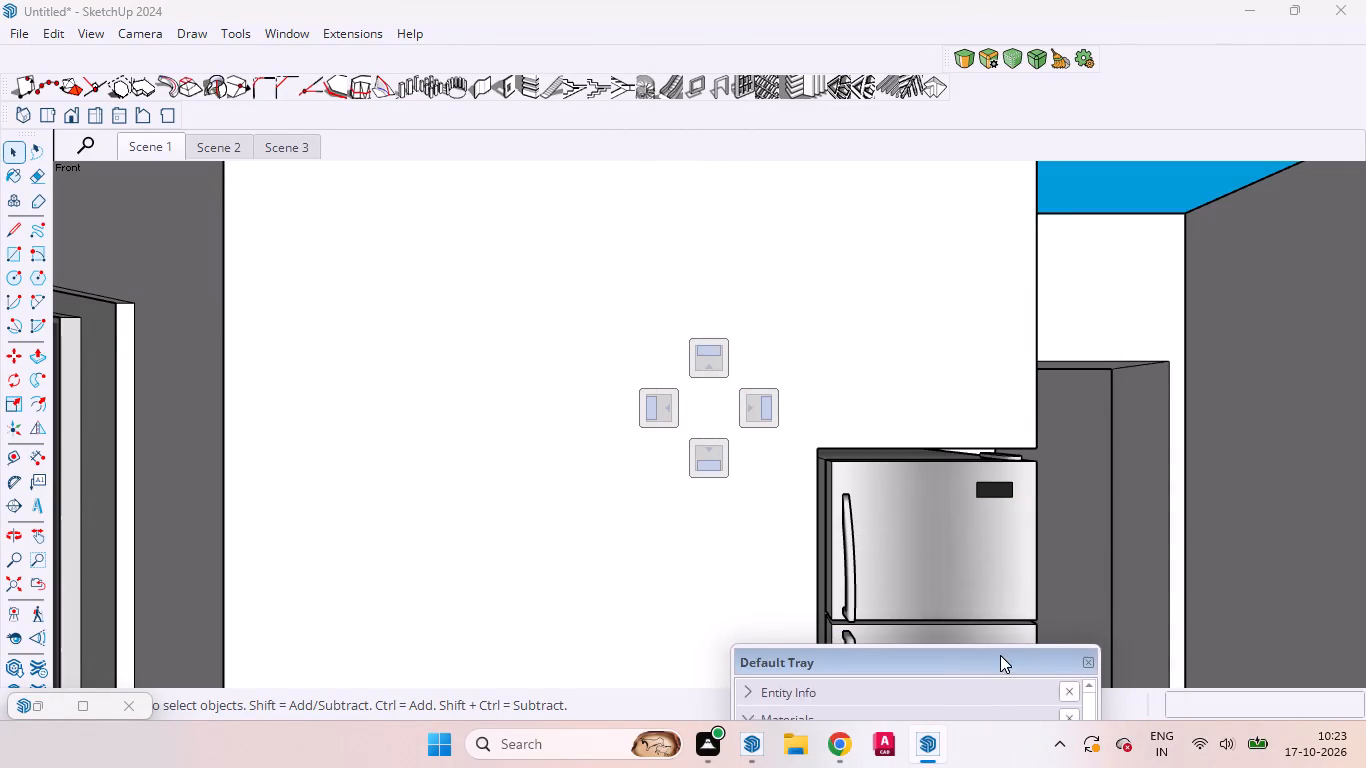
drag(1000, 655, 1070, 662)
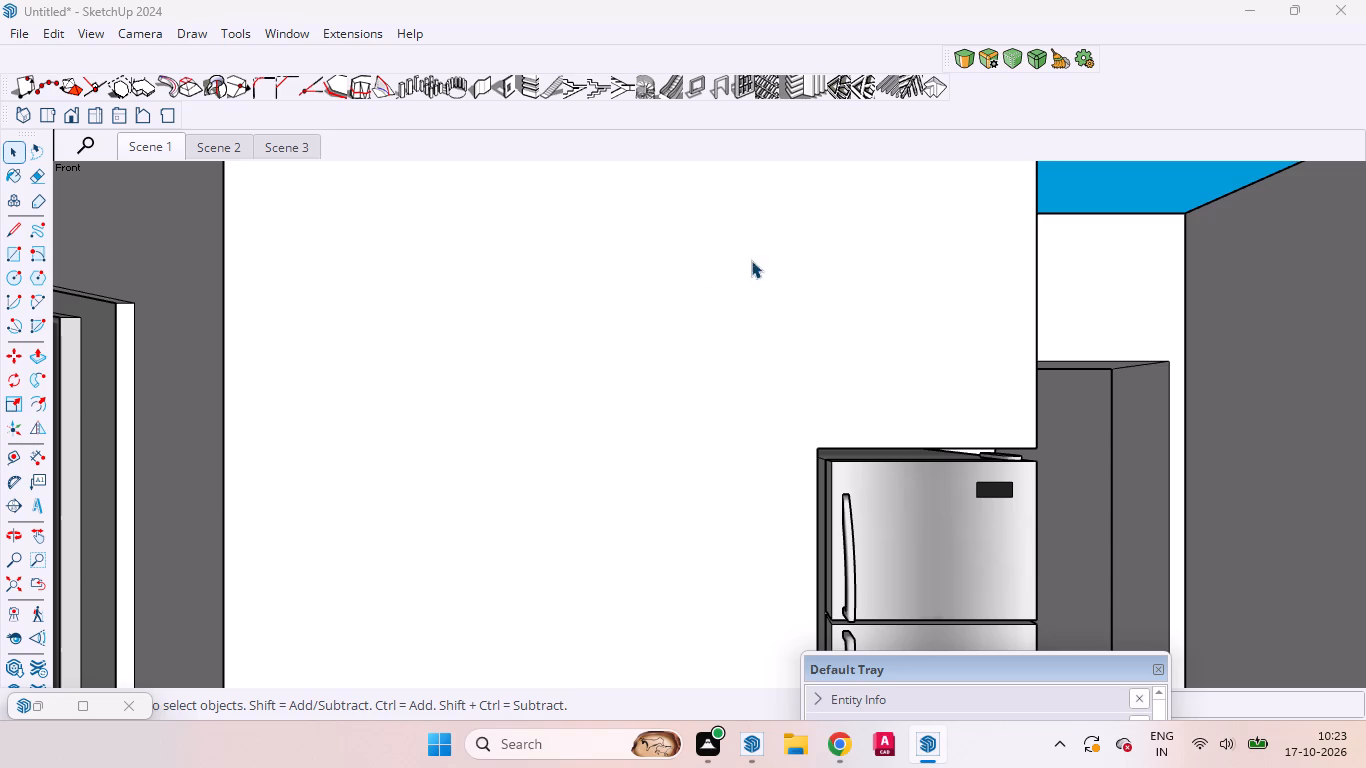
Open the wall group around the refrigerator recess for editing and select its large front face.
scroll(1199, 547, down, 1)
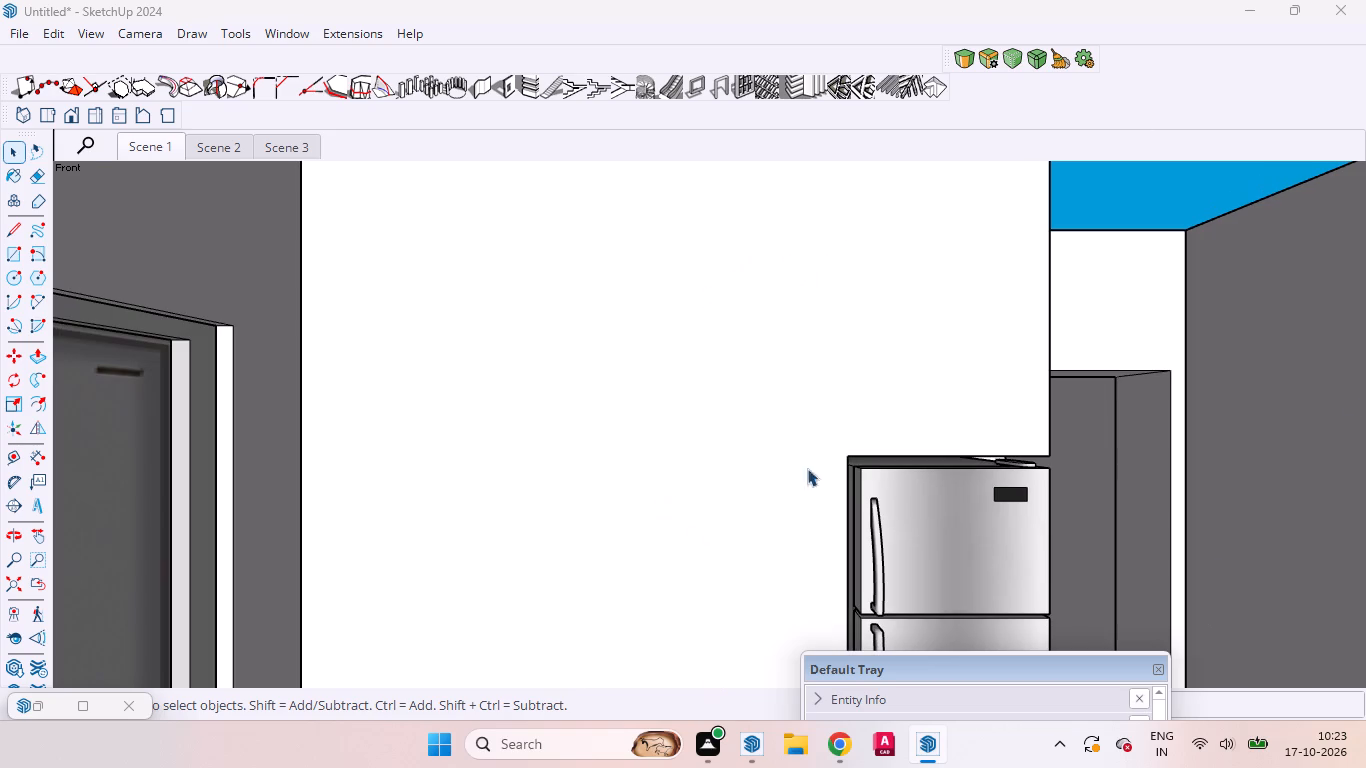
middle_drag(914, 379, 994, 522)
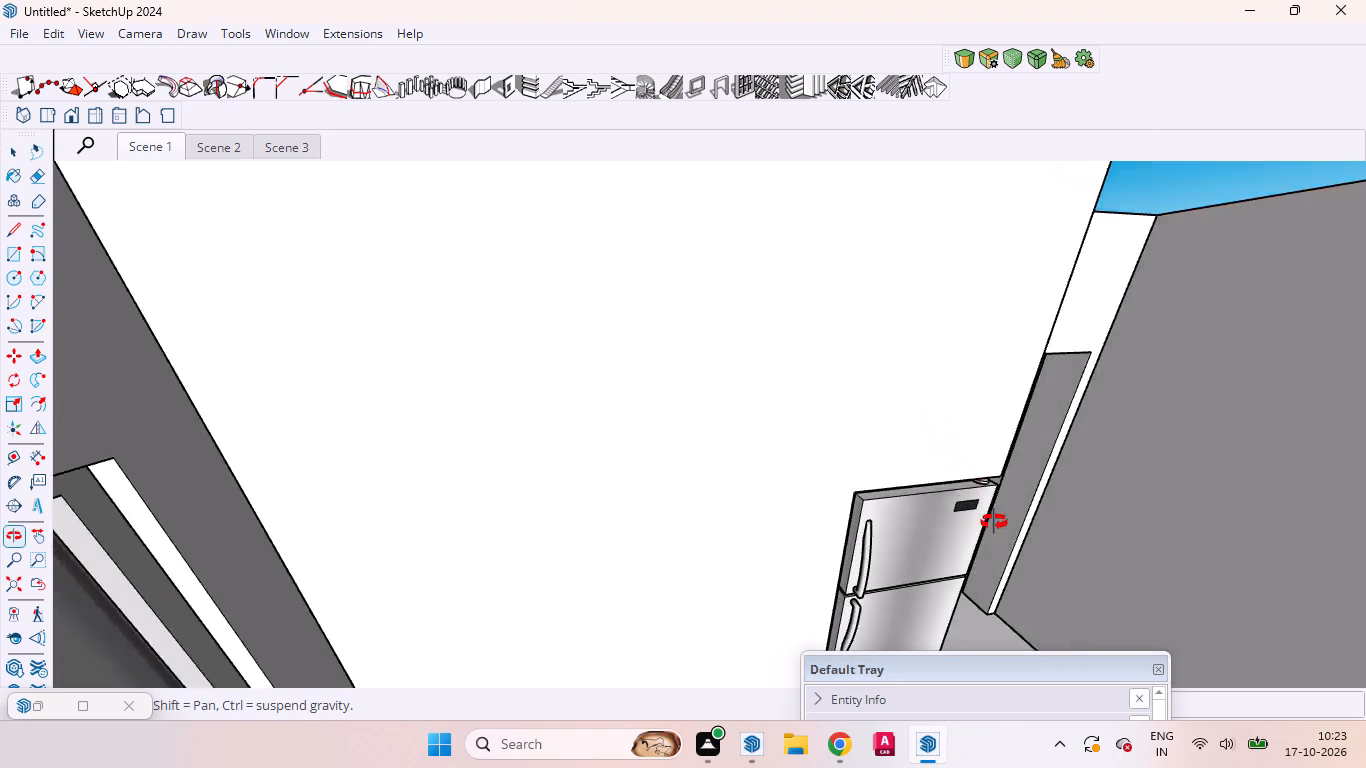
middle_drag(994, 522, 761, 398)
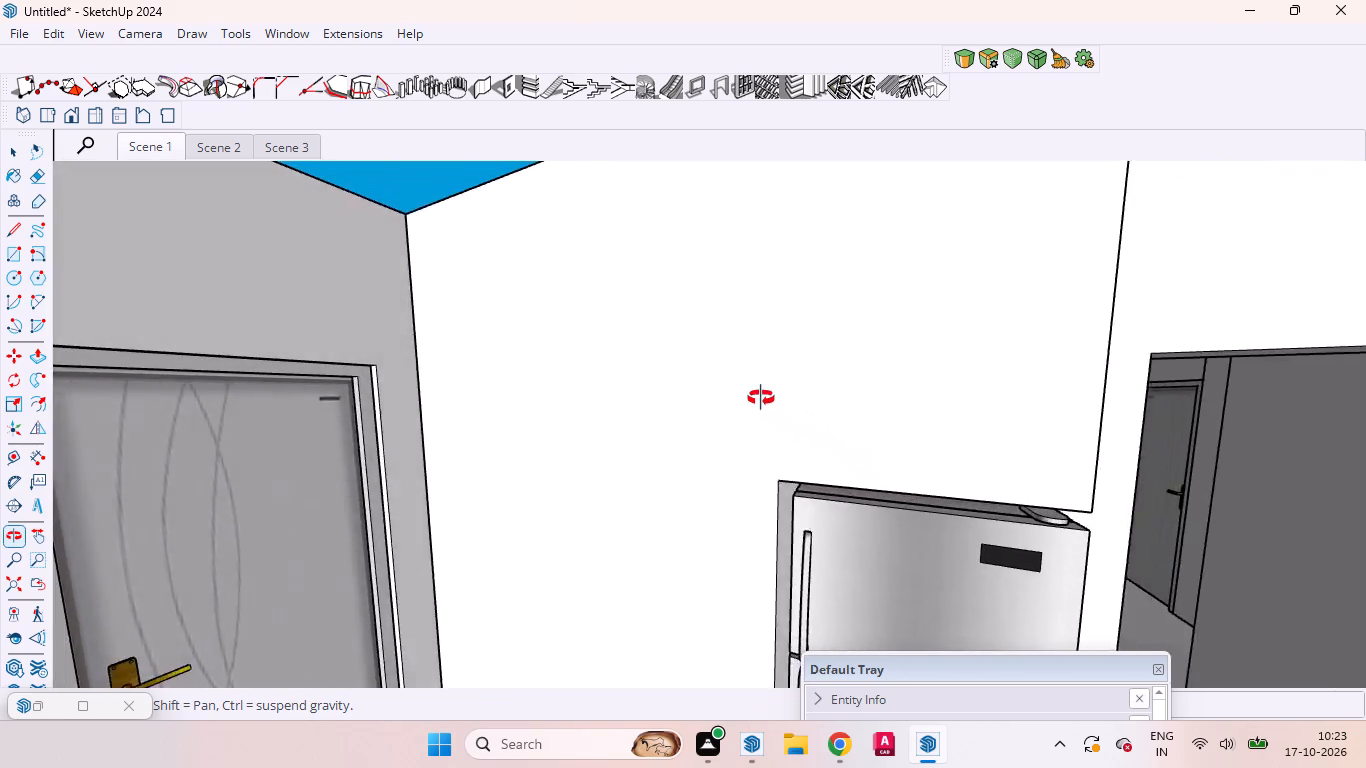
middle_drag(761, 398, 729, 350)
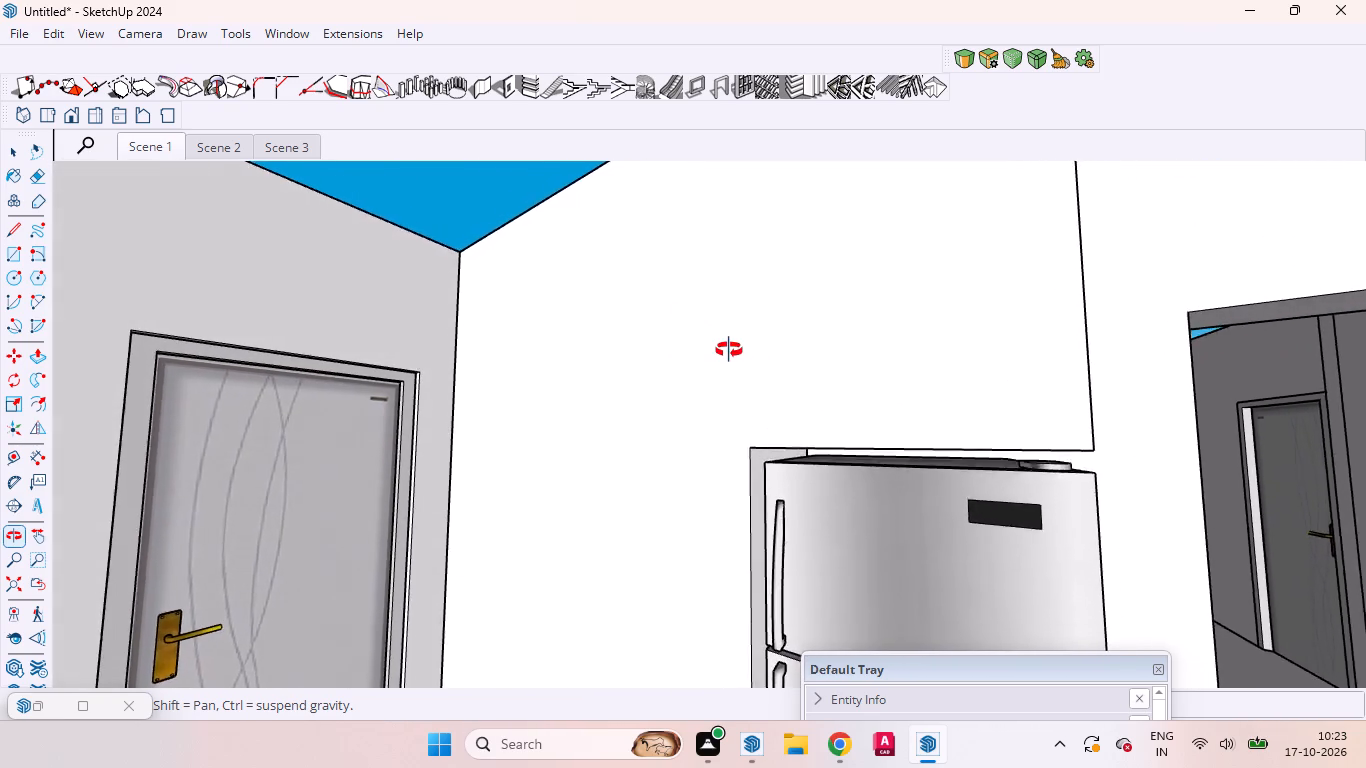
middle_drag(729, 350, 605, 350)
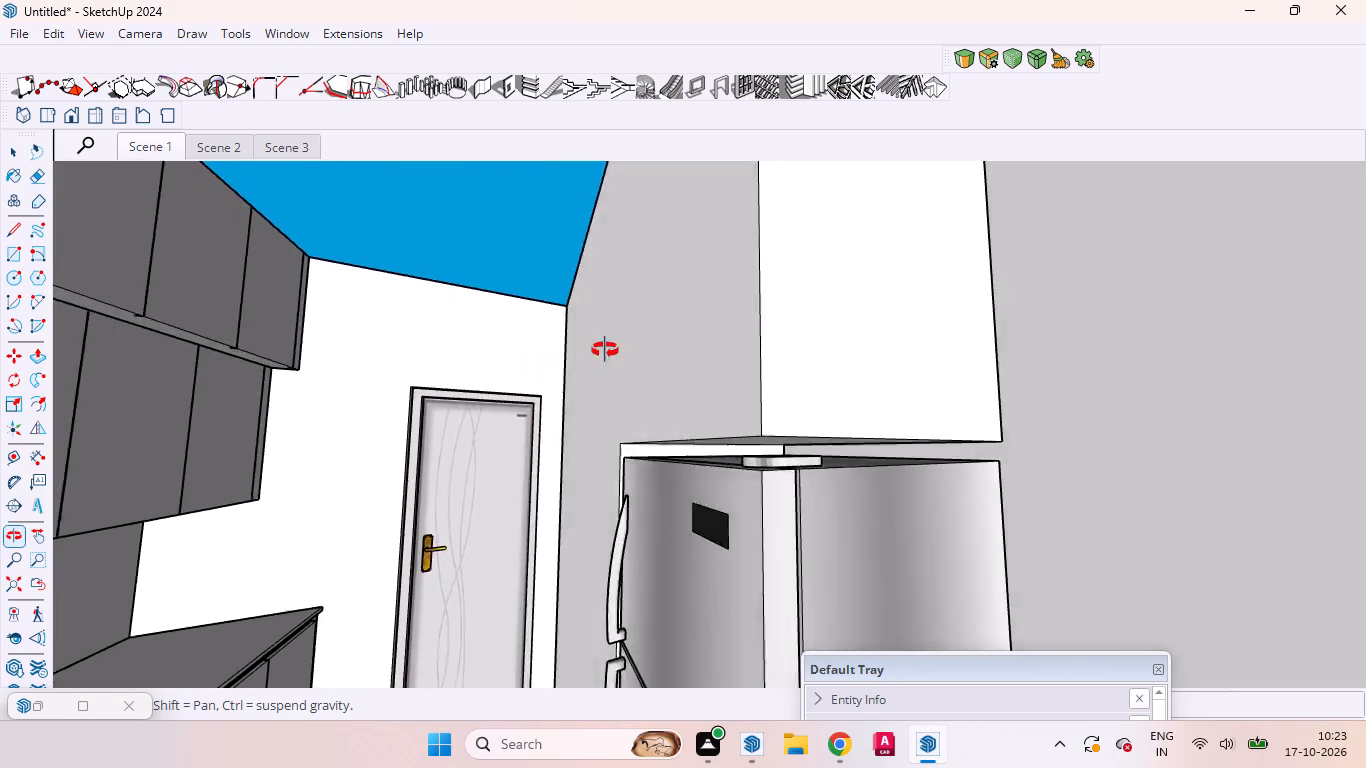
middle_drag(605, 350, 842, 400)
scroll(842, 400, up, 1)
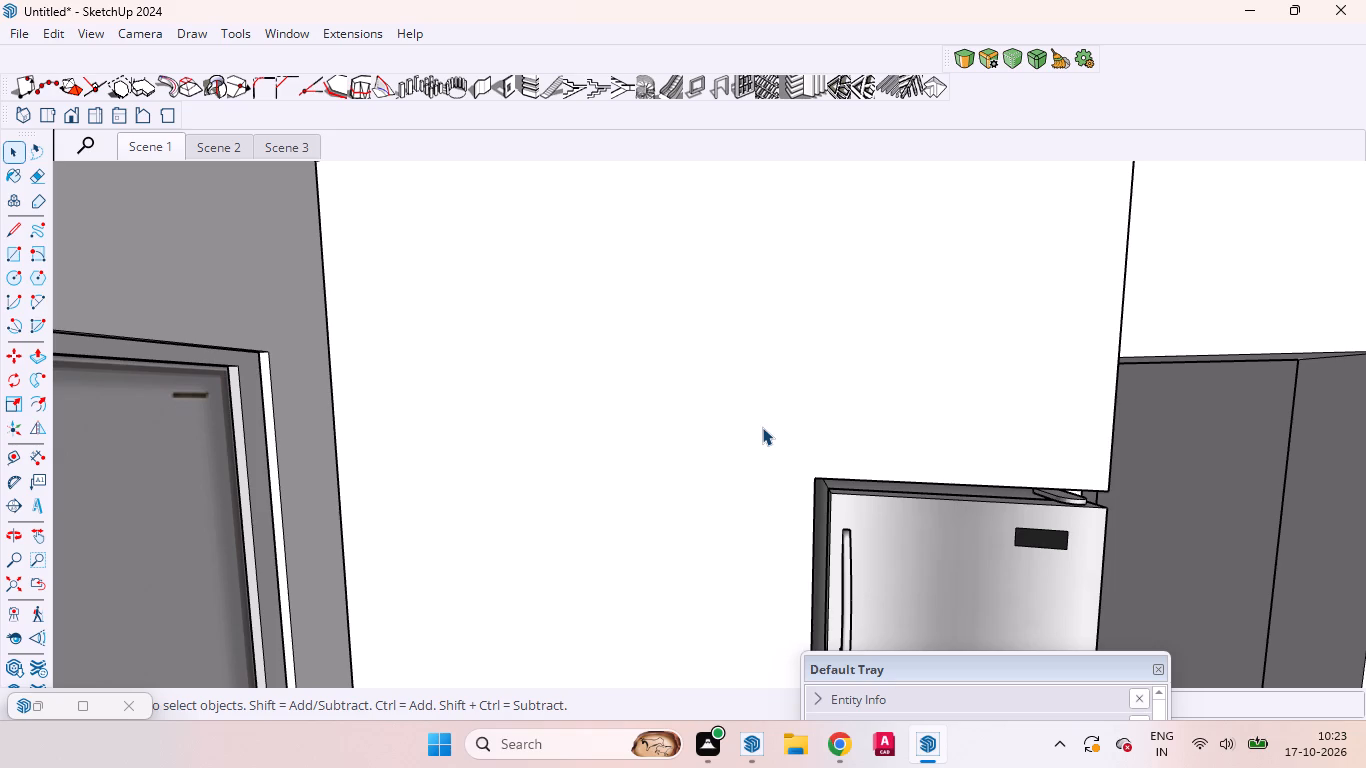
click(750, 430)
double_click(745, 432)
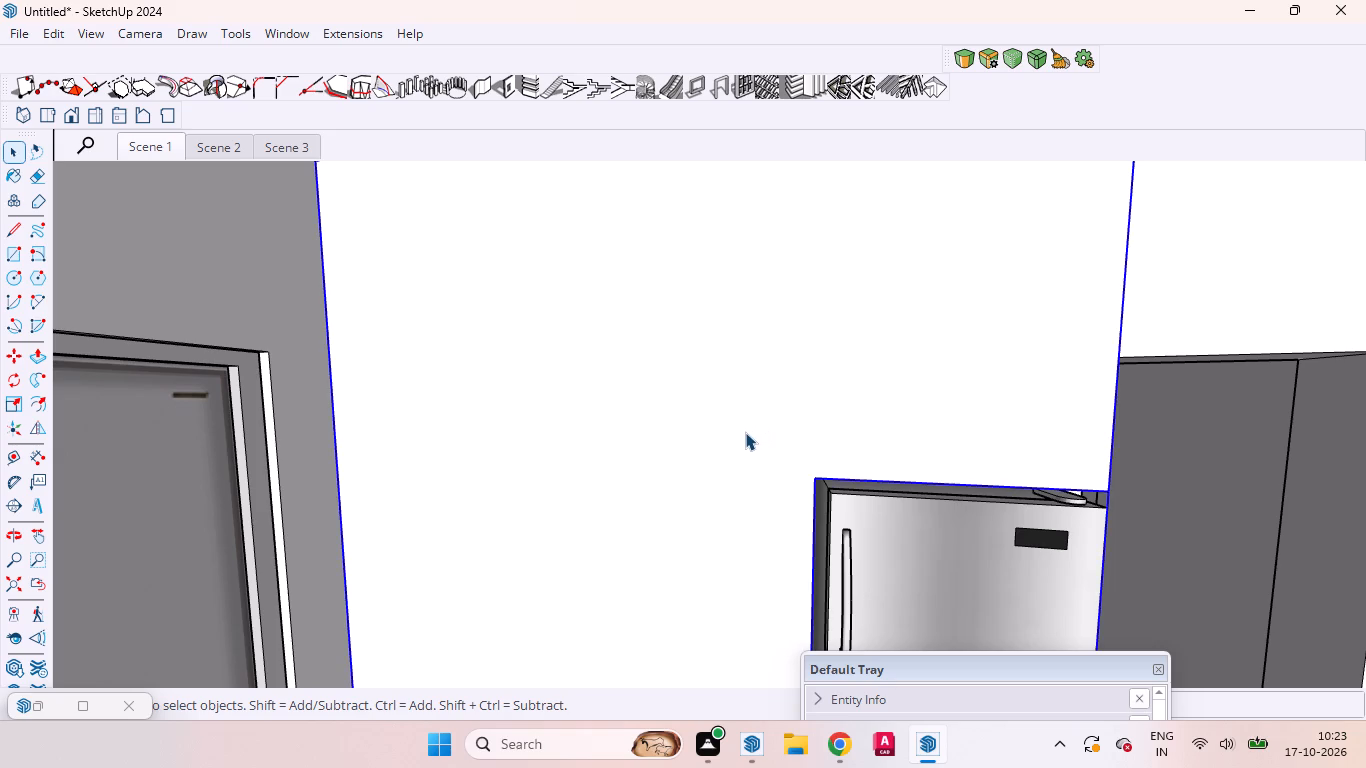
click(745, 432)
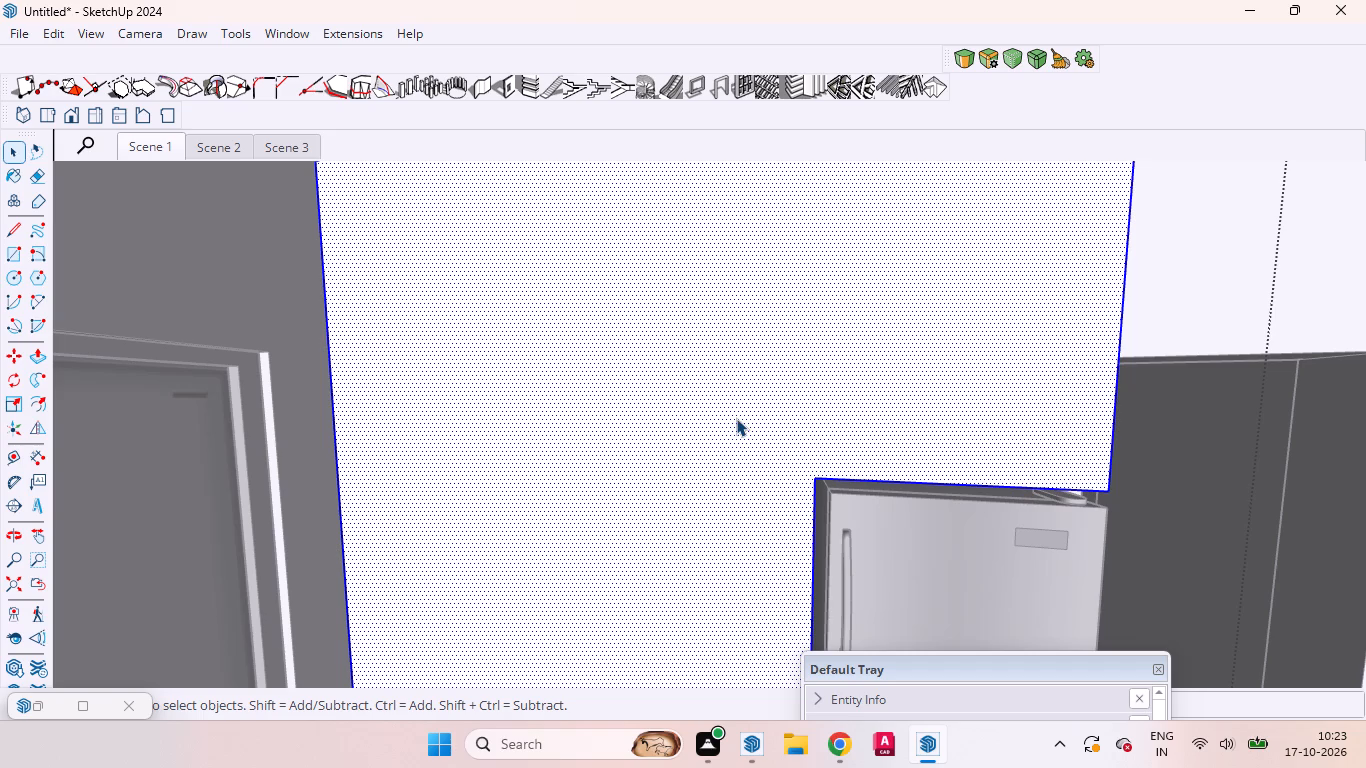
Copy the vertical wall edge nearest the door 2" inward across the wall face towards the refrigerator.
click(329, 351)
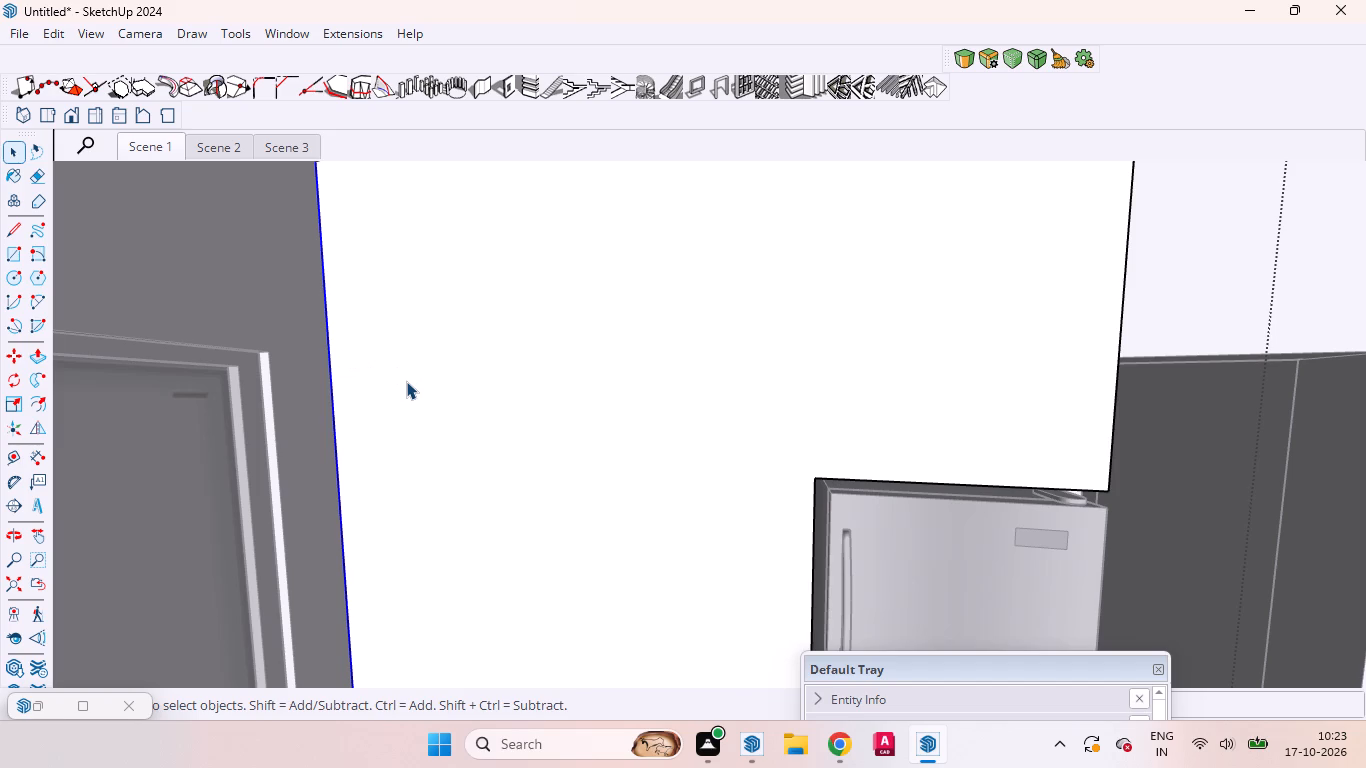
key(m)
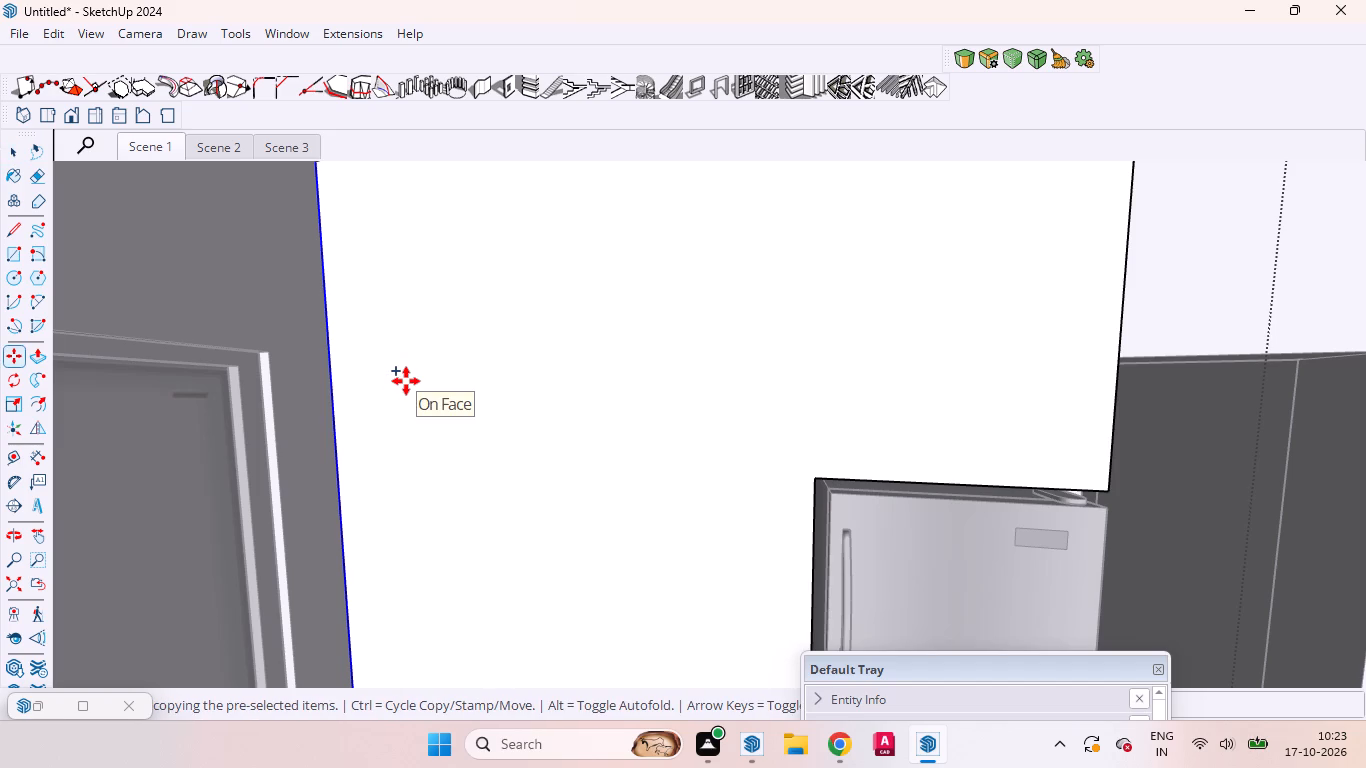
click(382, 365)
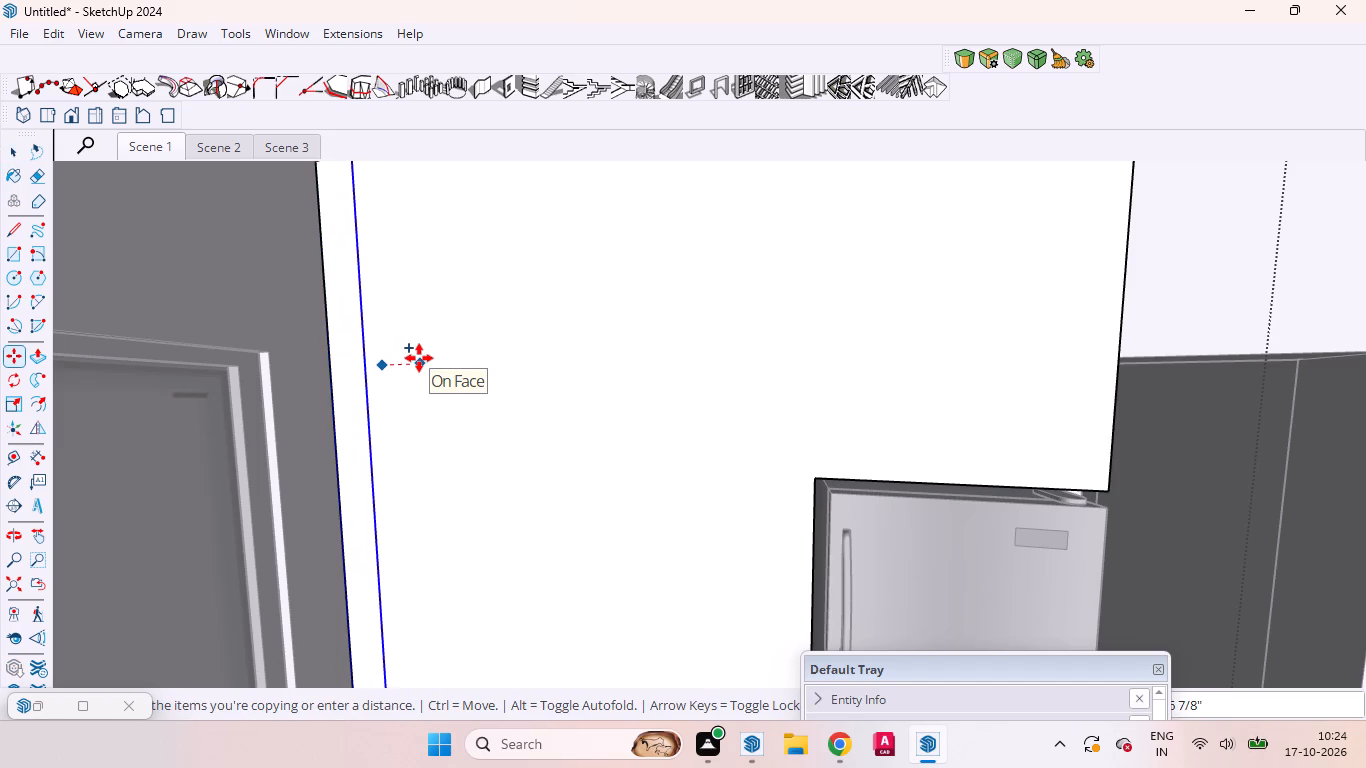
key(2)
key(Return)
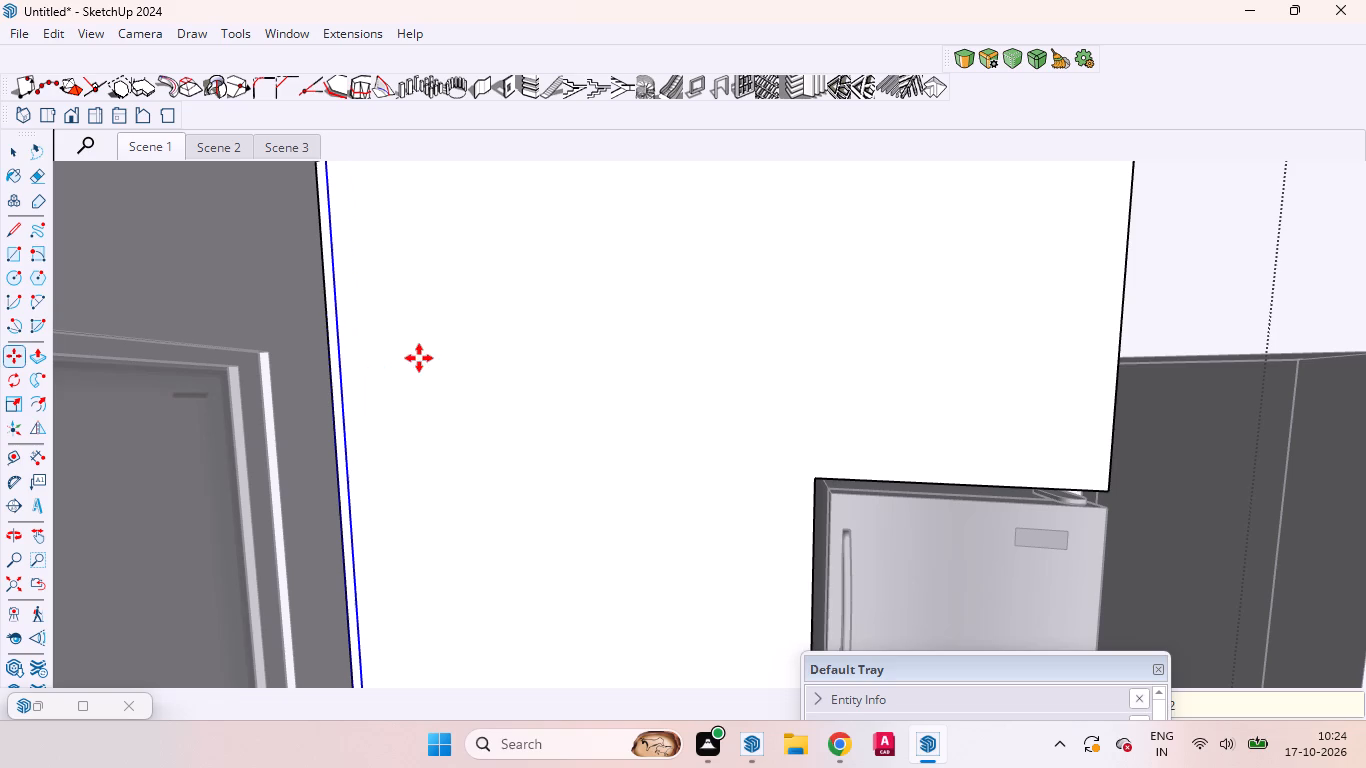
key(space)
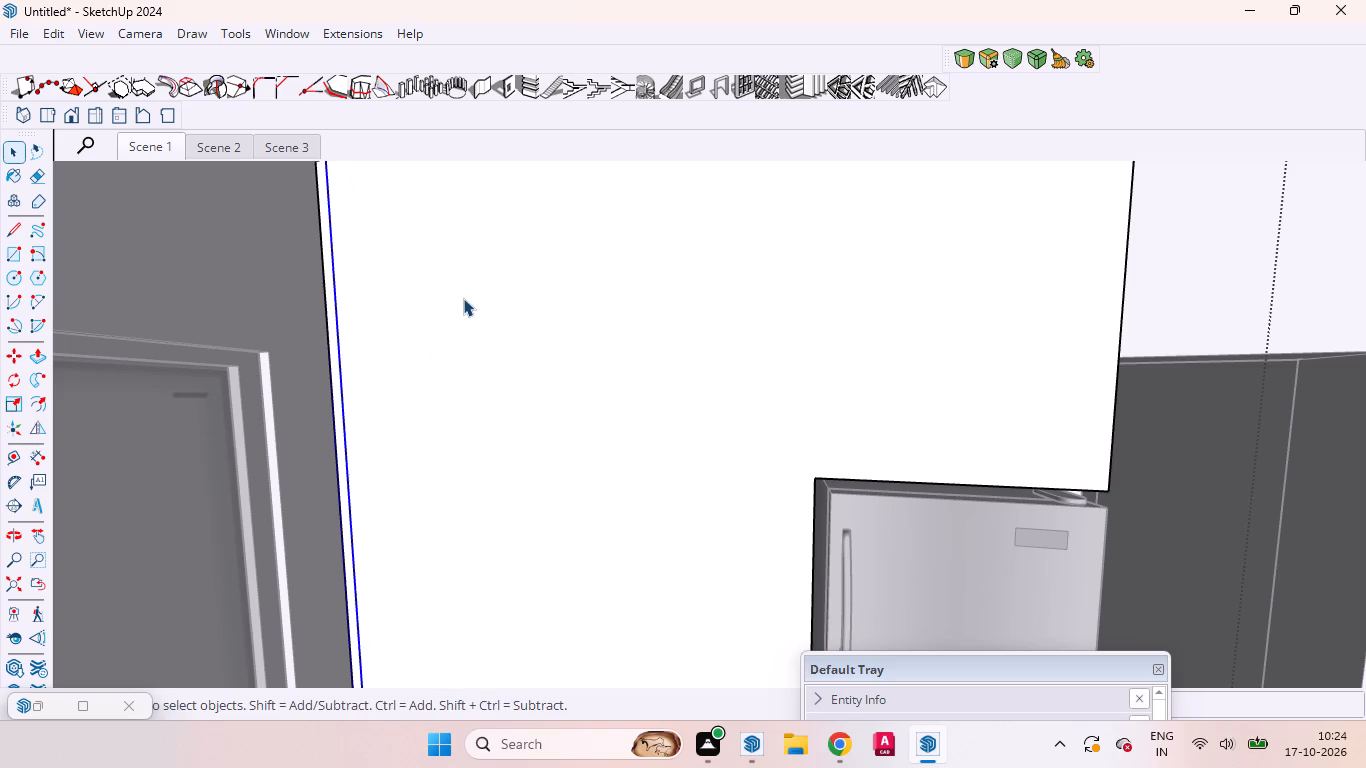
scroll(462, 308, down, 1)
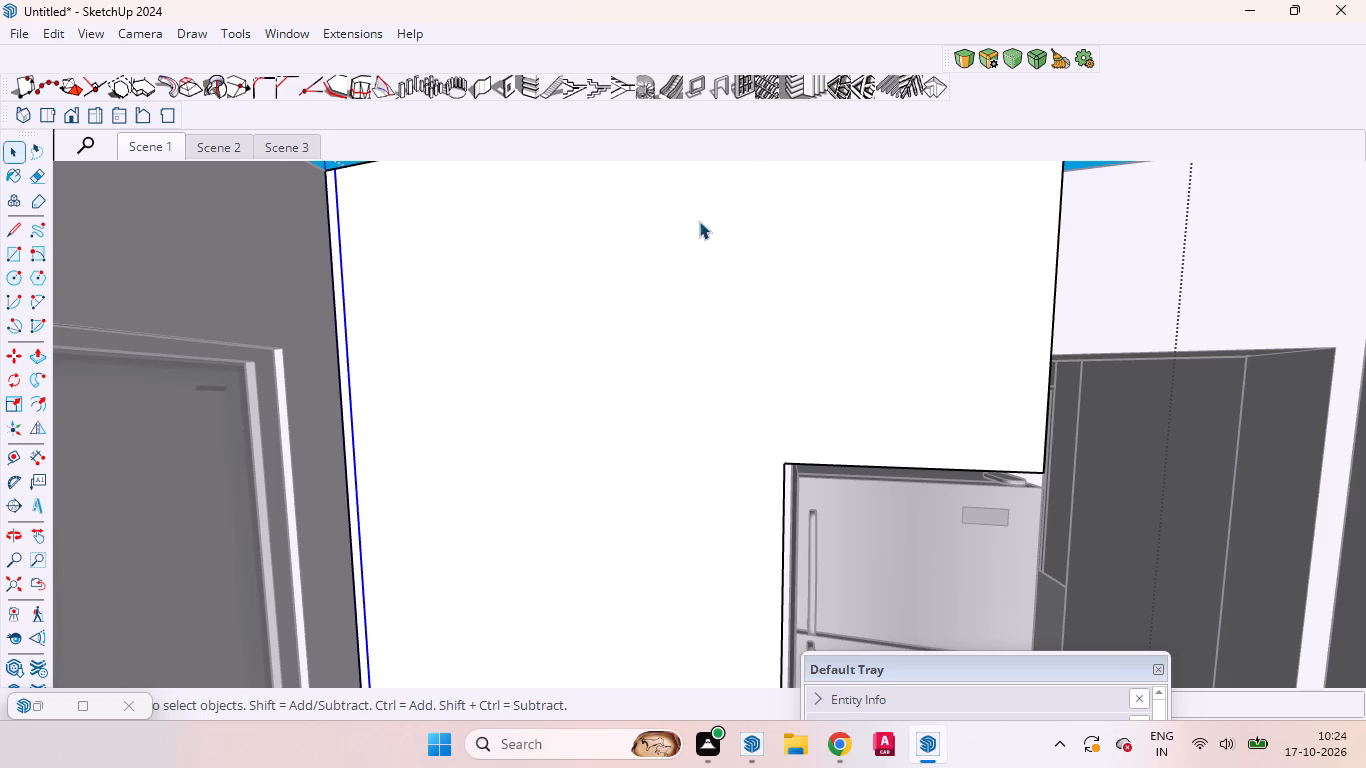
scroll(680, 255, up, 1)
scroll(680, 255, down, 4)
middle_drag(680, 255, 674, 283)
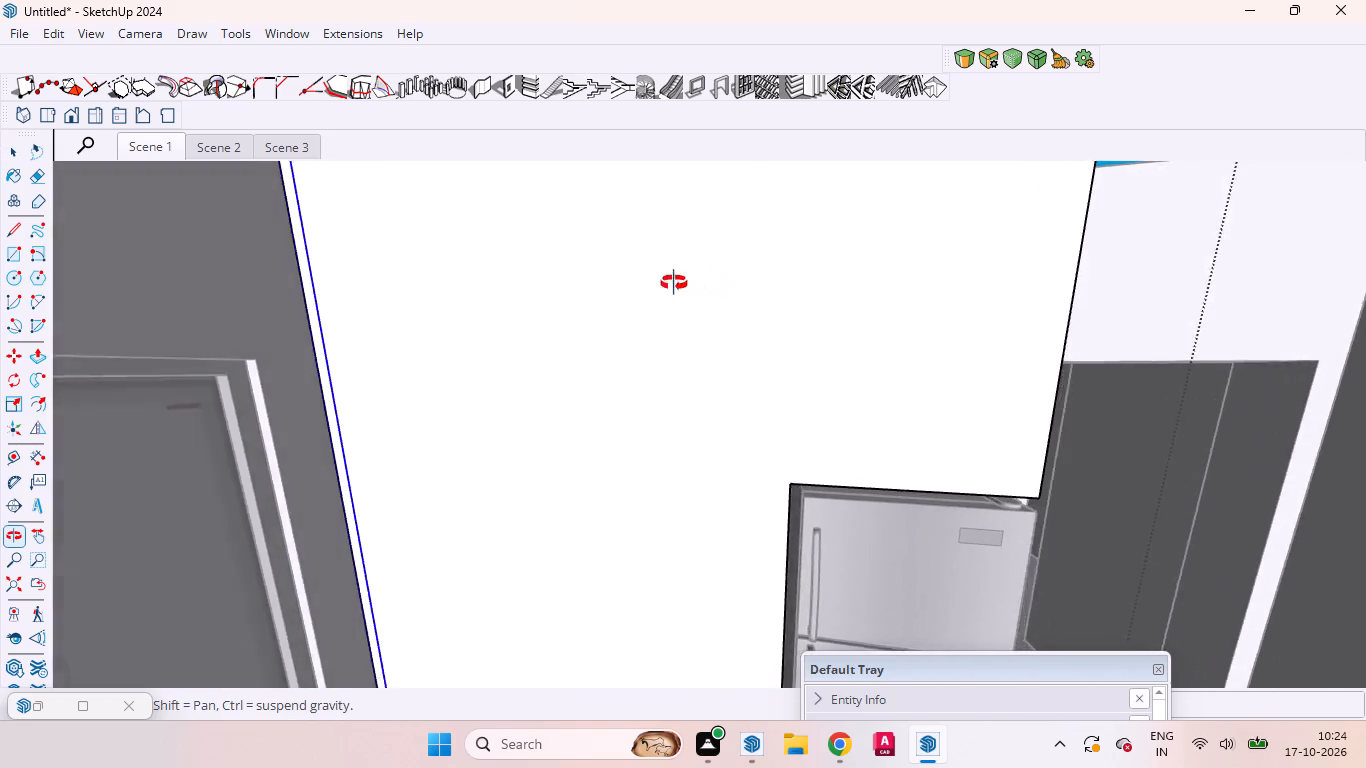
Copy the bottom edge of the refrigerator wall's front face 4" upward to outline a skirting strip.
middle_drag(674, 283, 636, 309)
drag(521, 313, 532, 313)
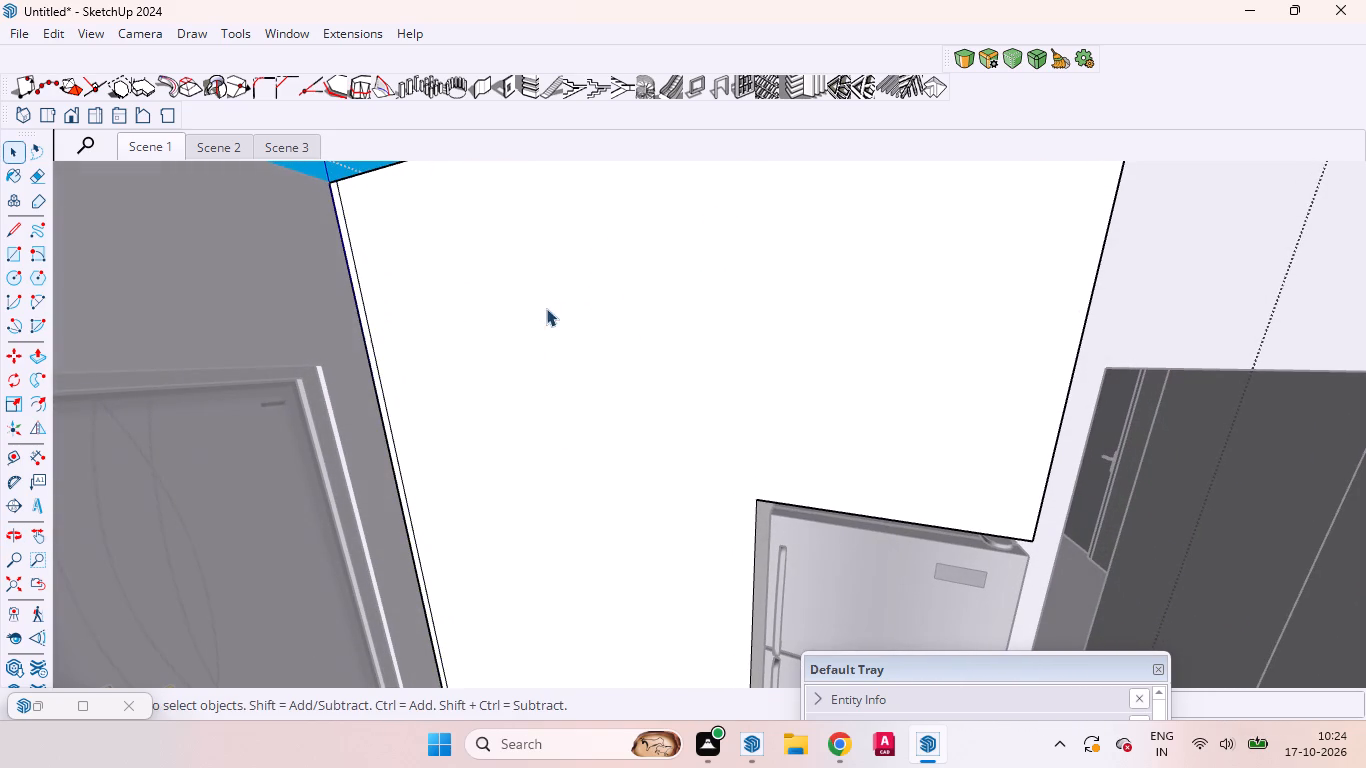
click(609, 324)
click(613, 317)
scroll(689, 307, down, 1)
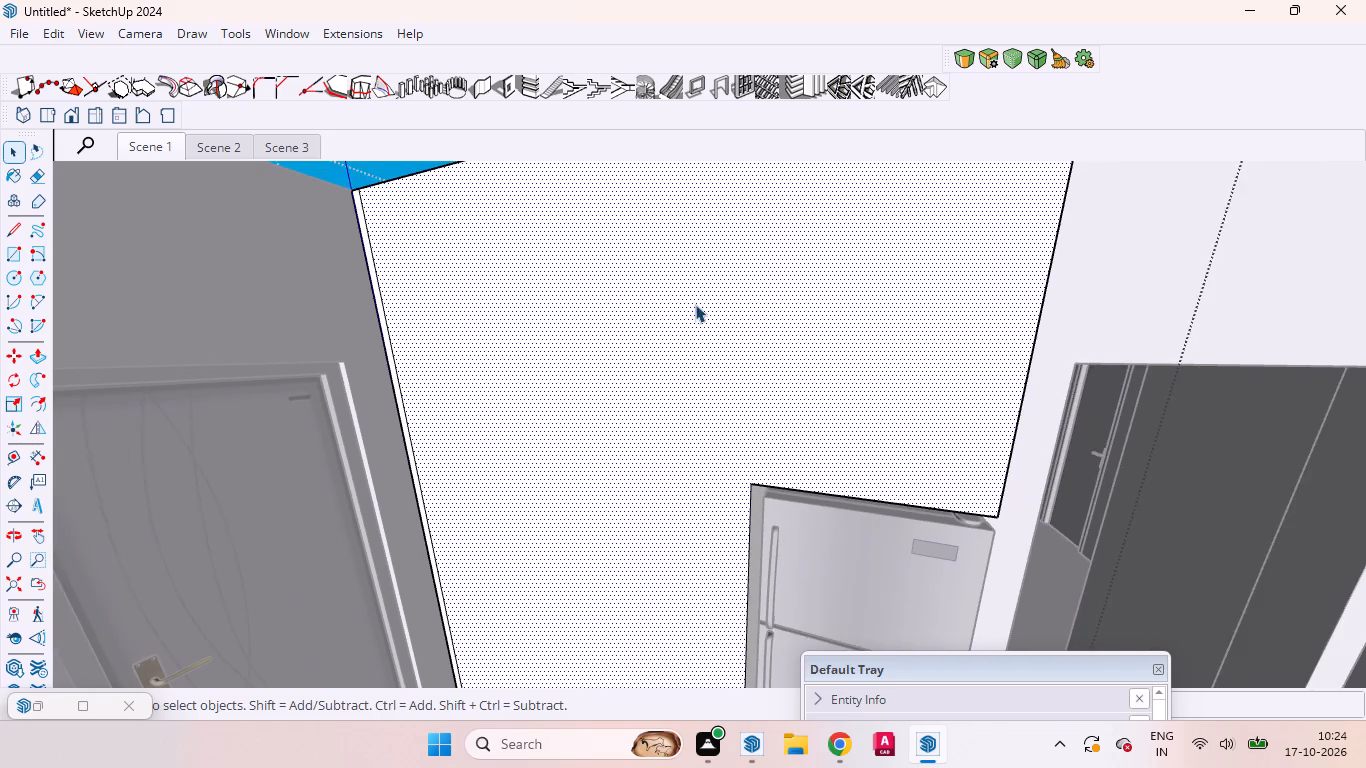
scroll(705, 296, down, 3)
middle_drag(718, 328, 765, 315)
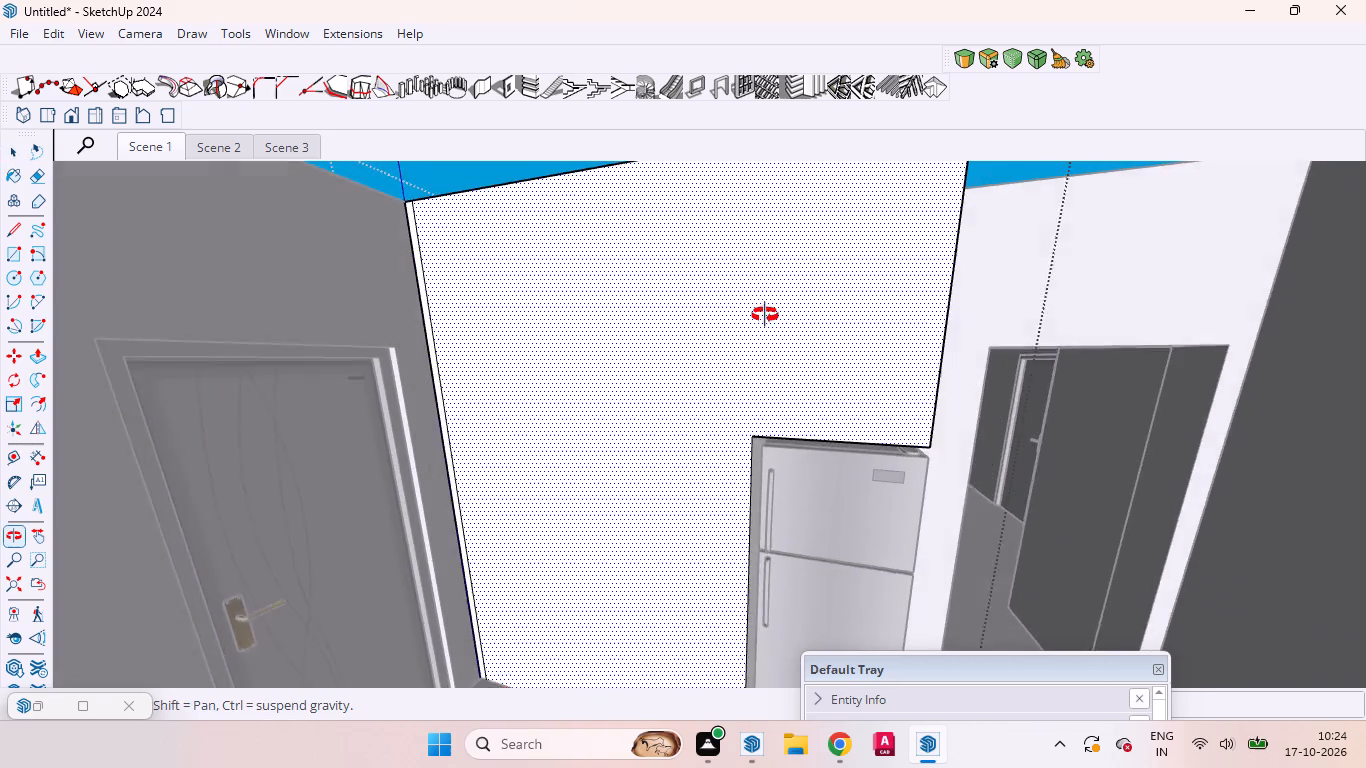
middle_drag(765, 315, 766, 342)
scroll(747, 357, down, 1)
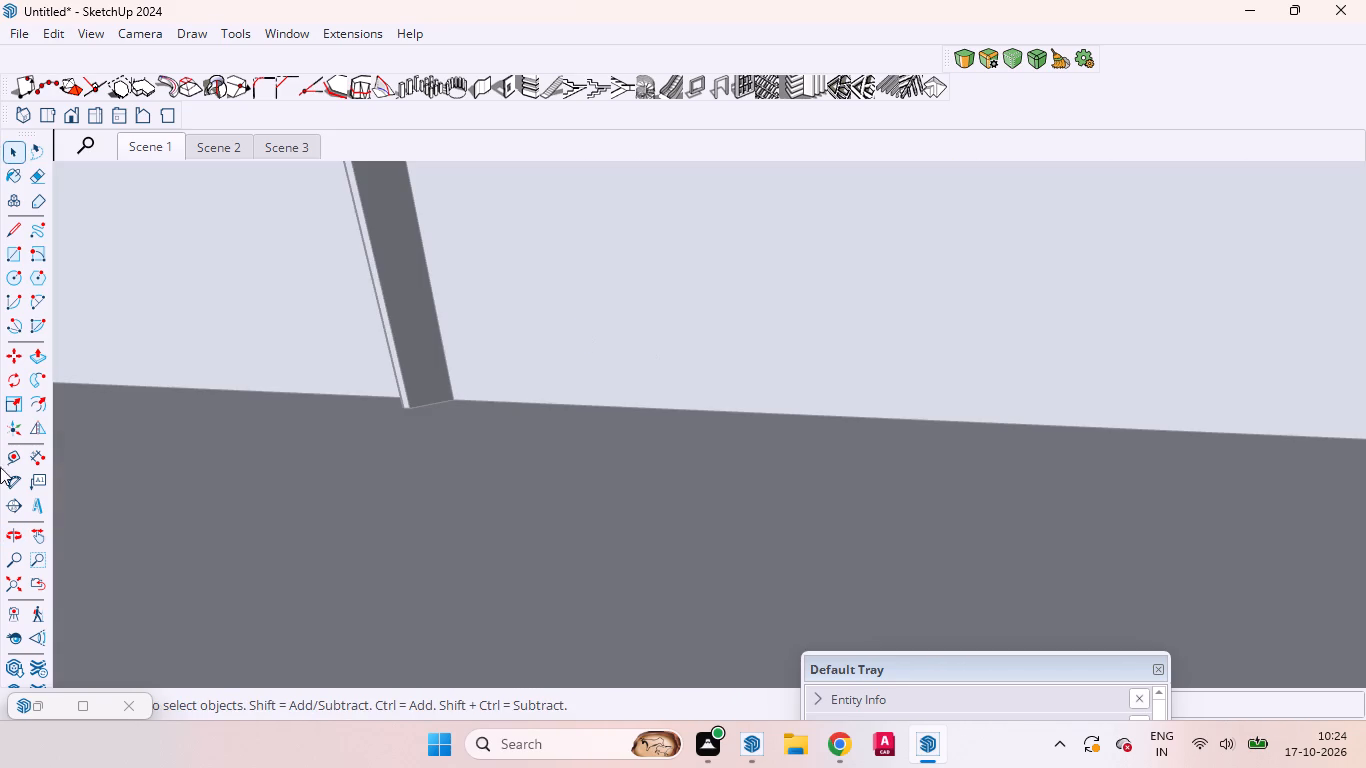
click(39, 573)
click(47, 587)
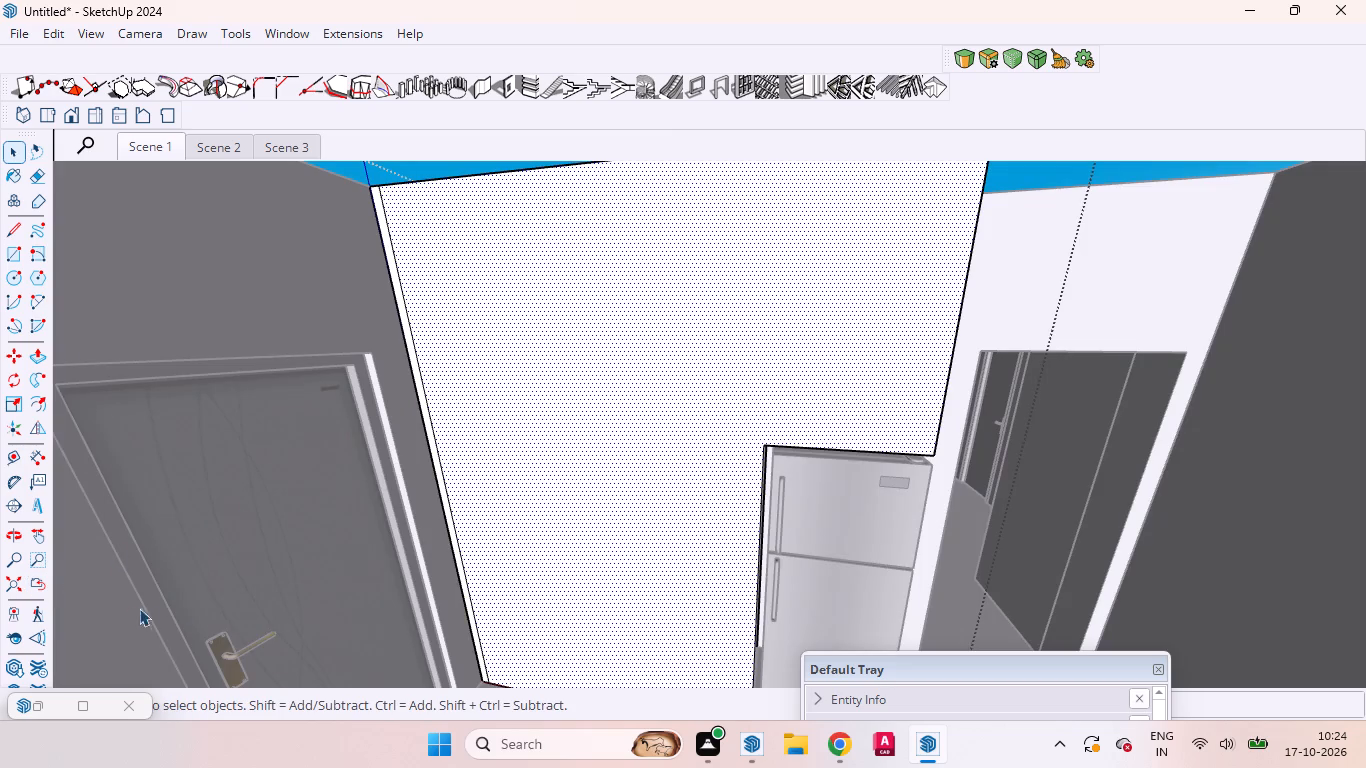
click(45, 534)
drag(472, 440, 520, 447)
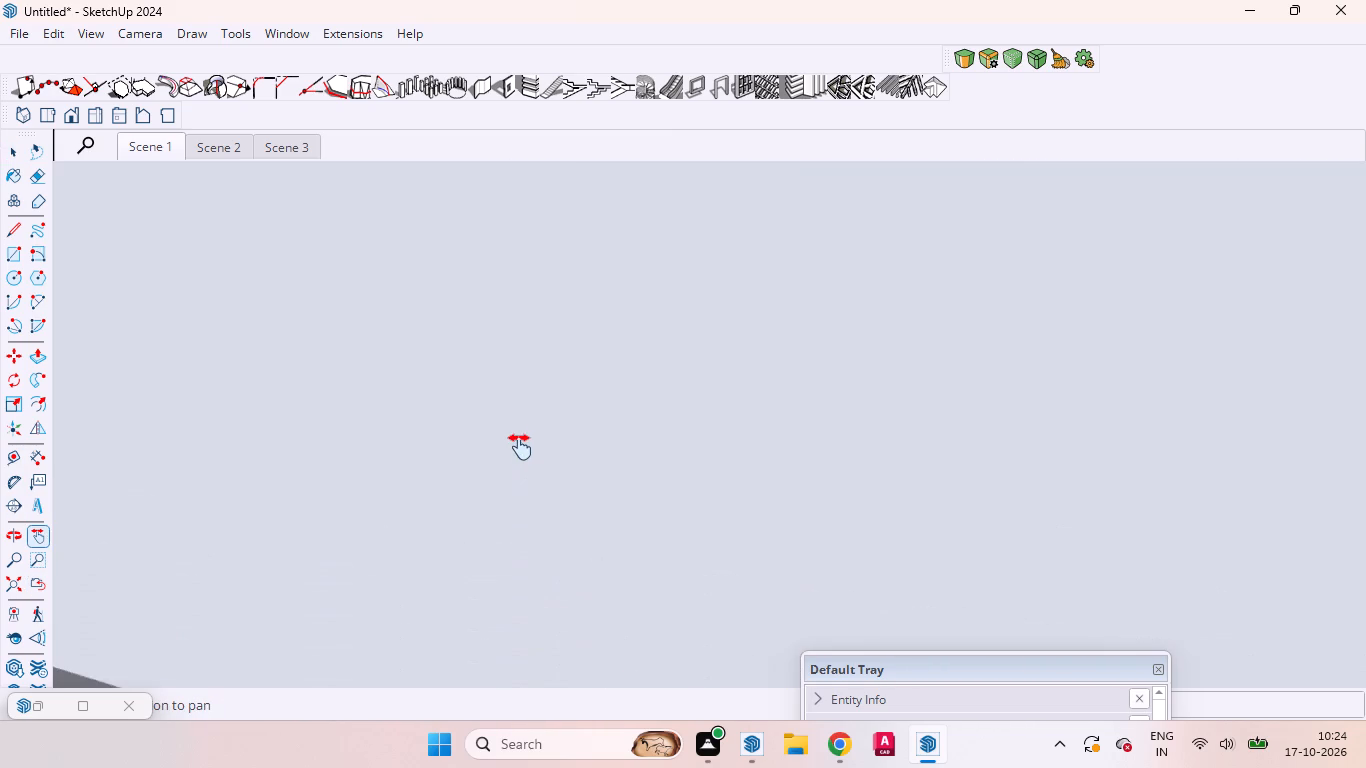
drag(520, 447, 481, 427)
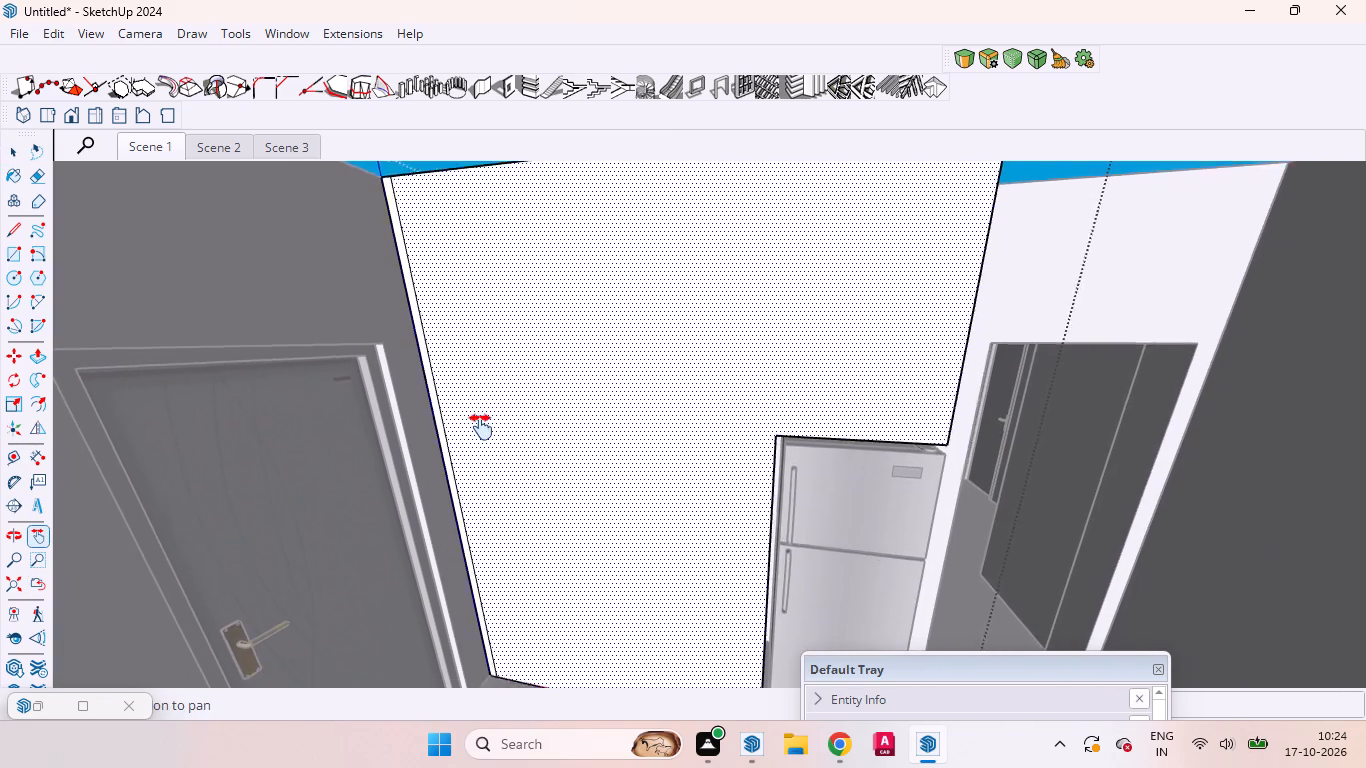
drag(481, 427, 481, 421)
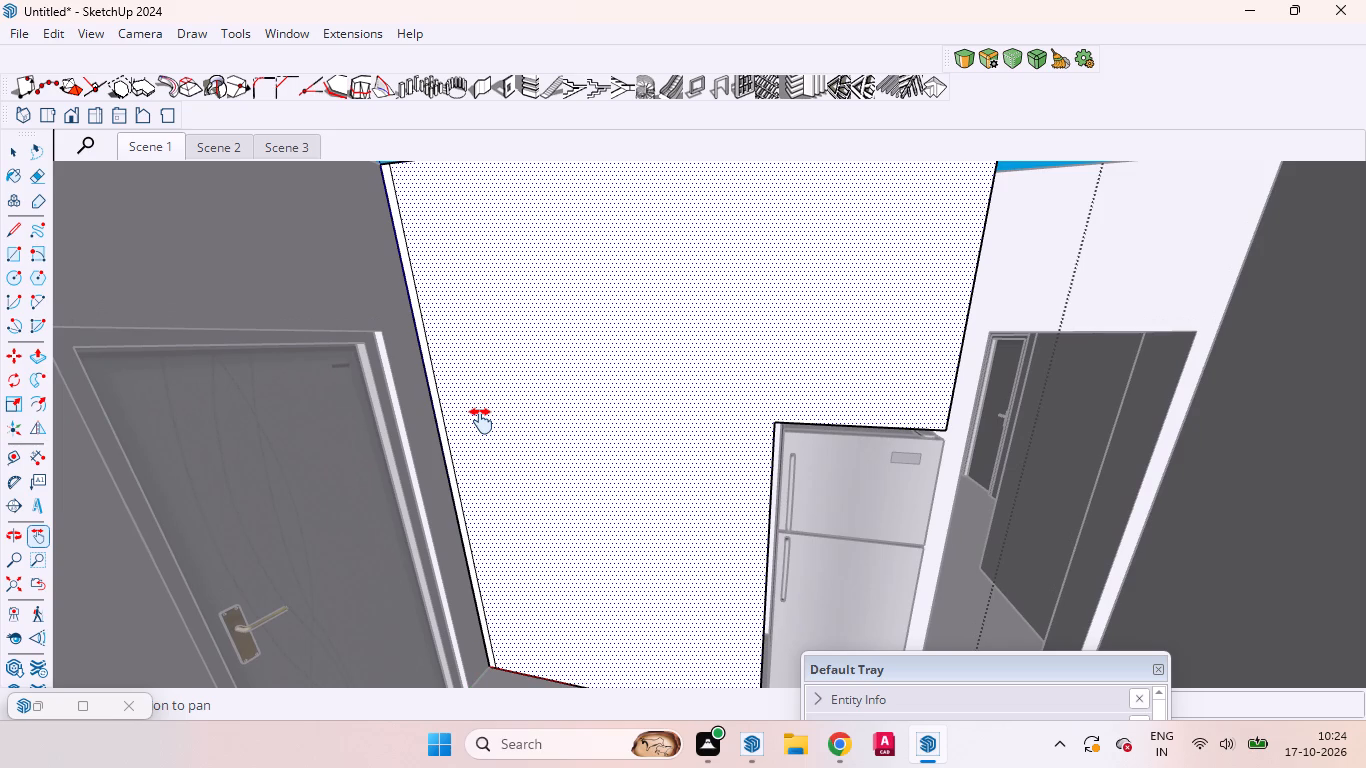
drag(481, 421, 479, 425)
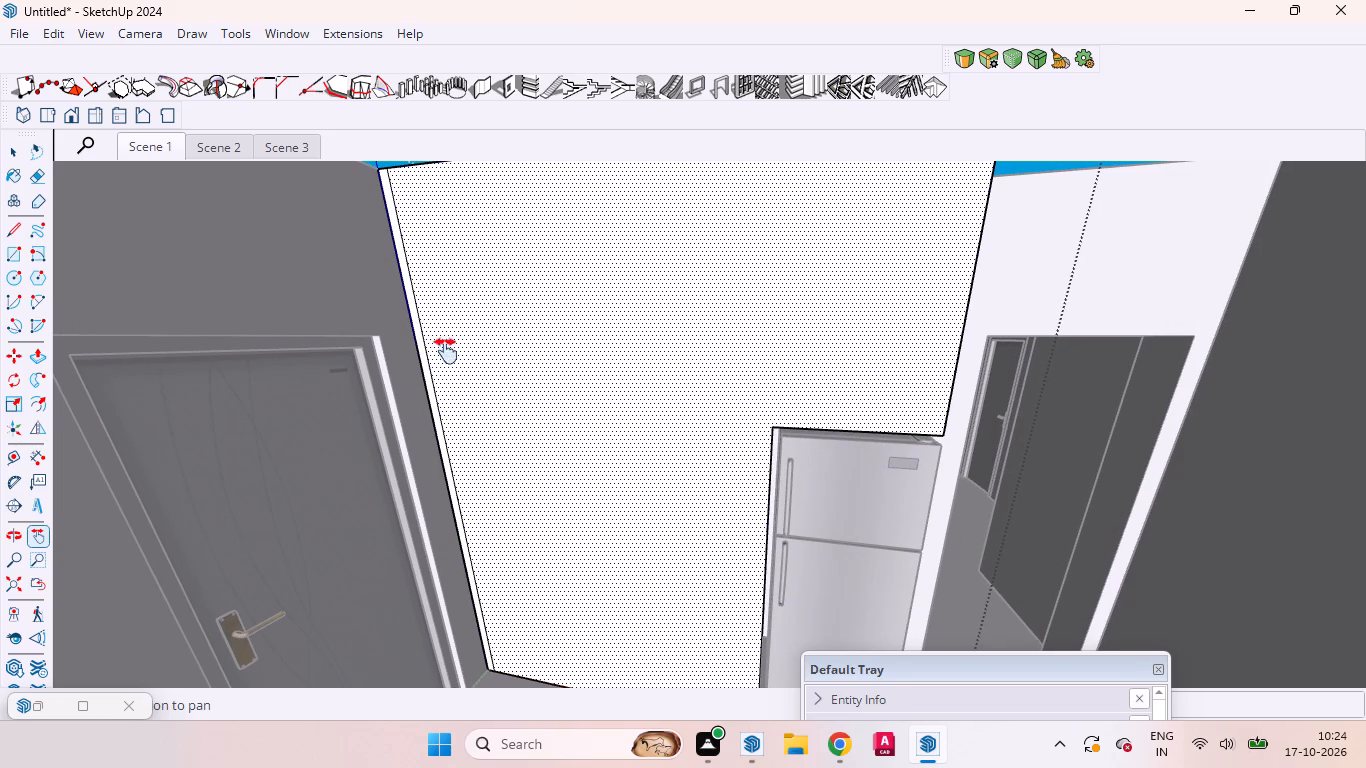
key(space)
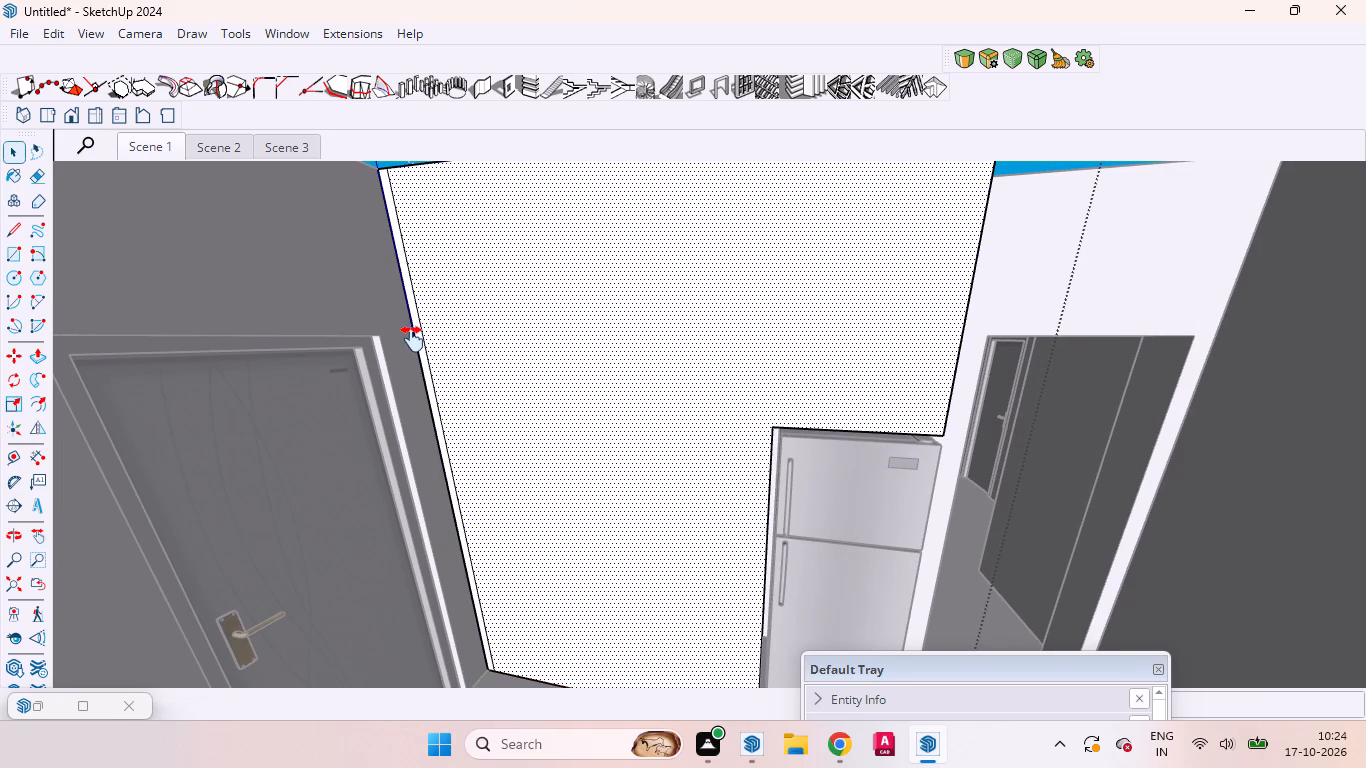
click(517, 674)
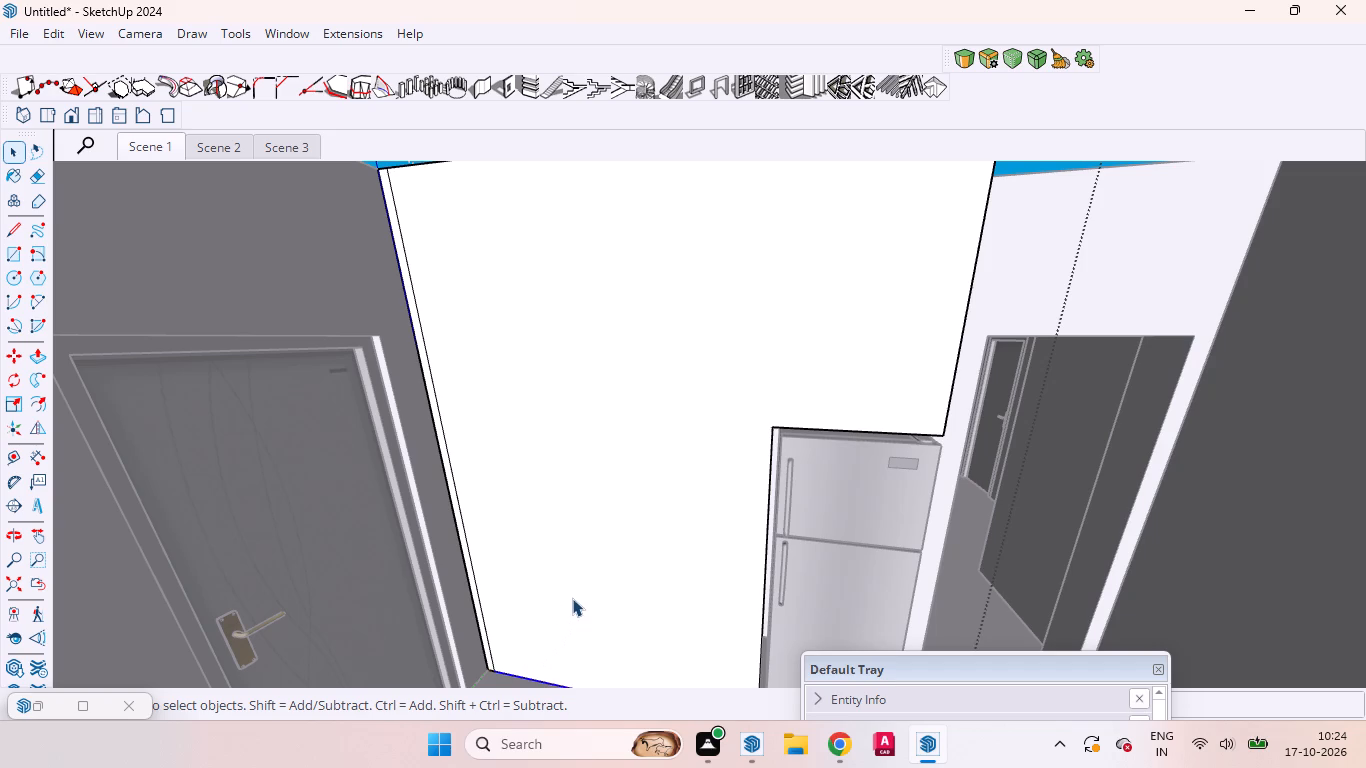
key(m)
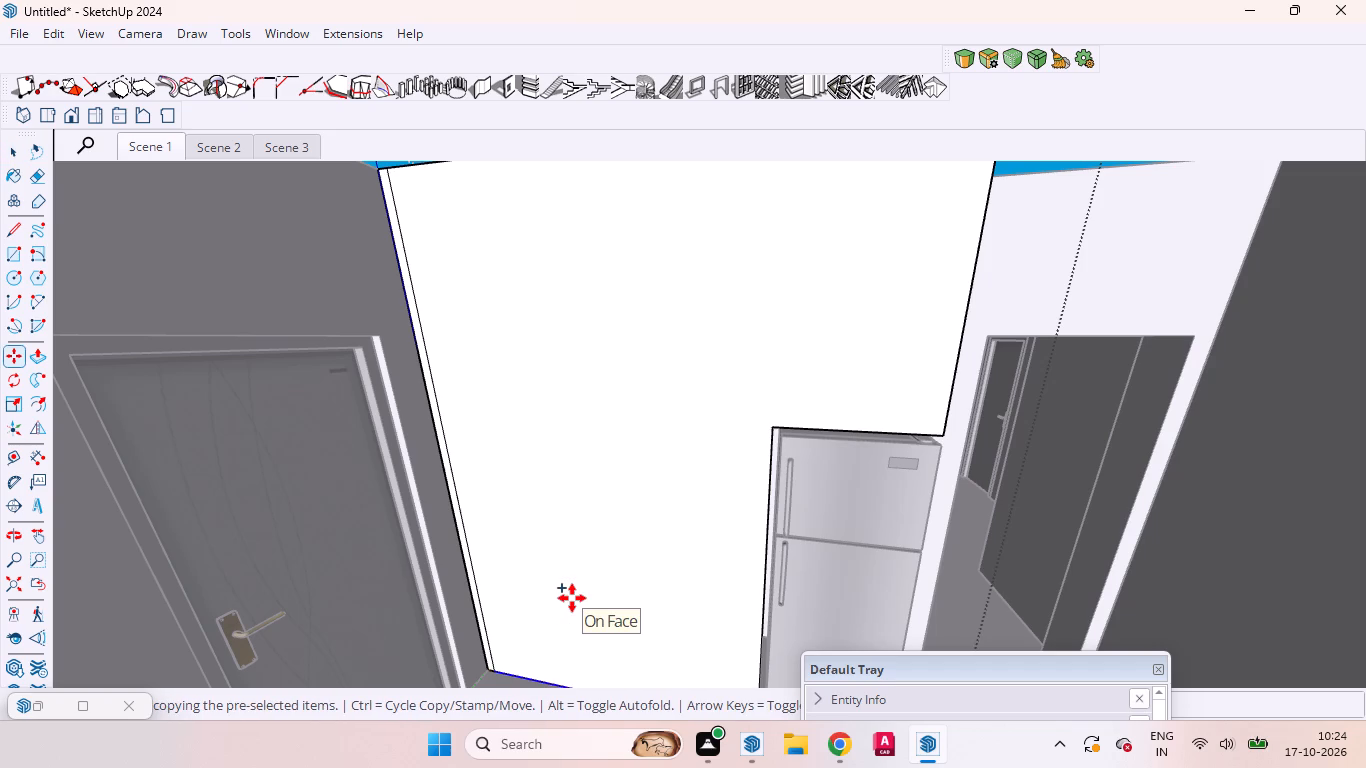
click(545, 633)
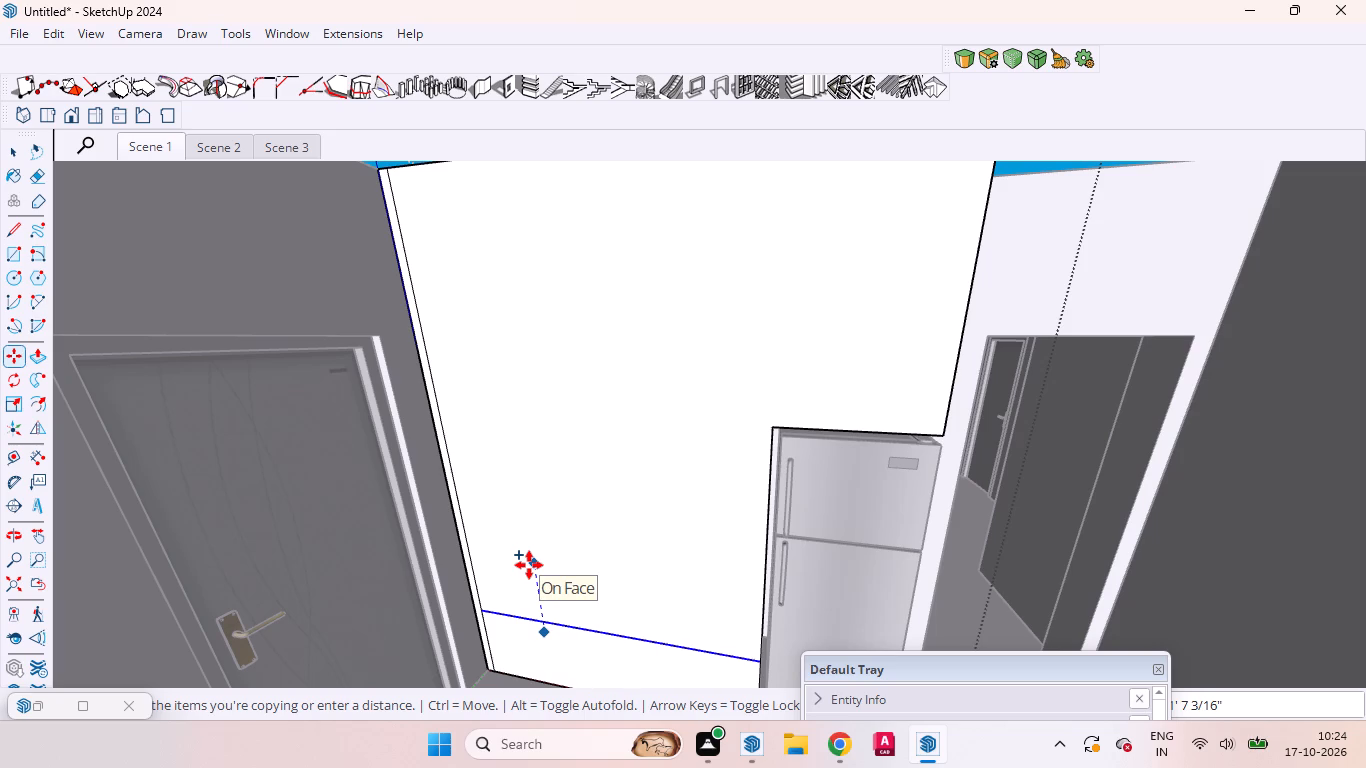
key(4)
key(Return)
key(space)
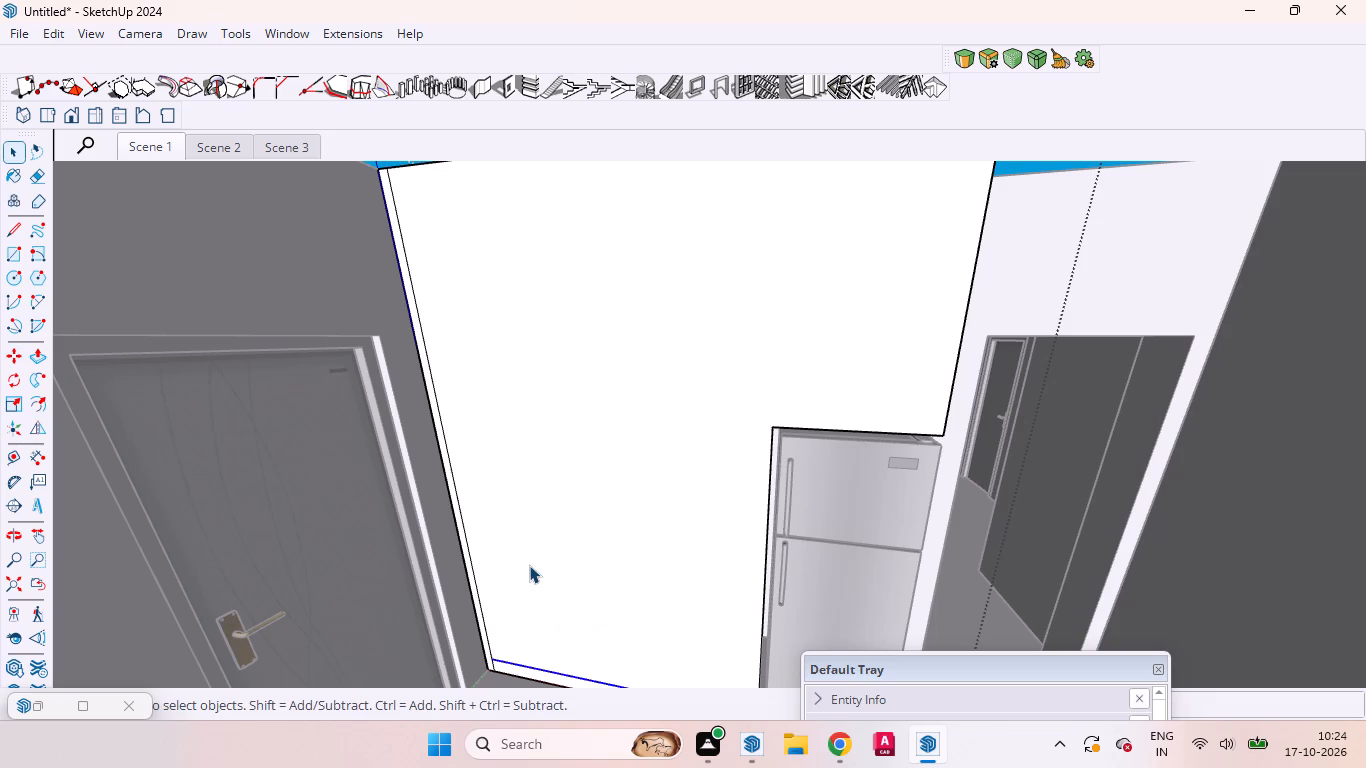
Push the narrow strip at the base of the refrigerator wall 2" into the wall.
click(535, 672)
drag(537, 669, 534, 680)
key(p)
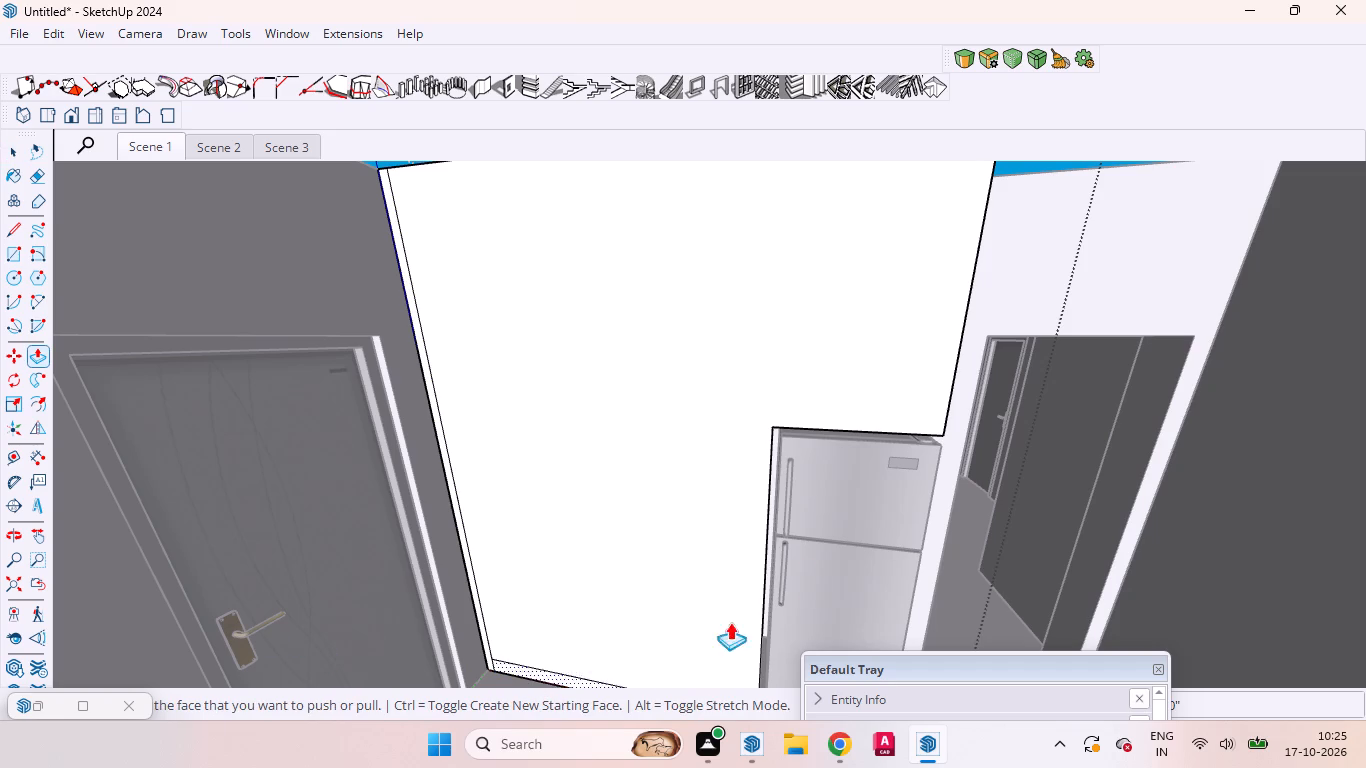
click(514, 665)
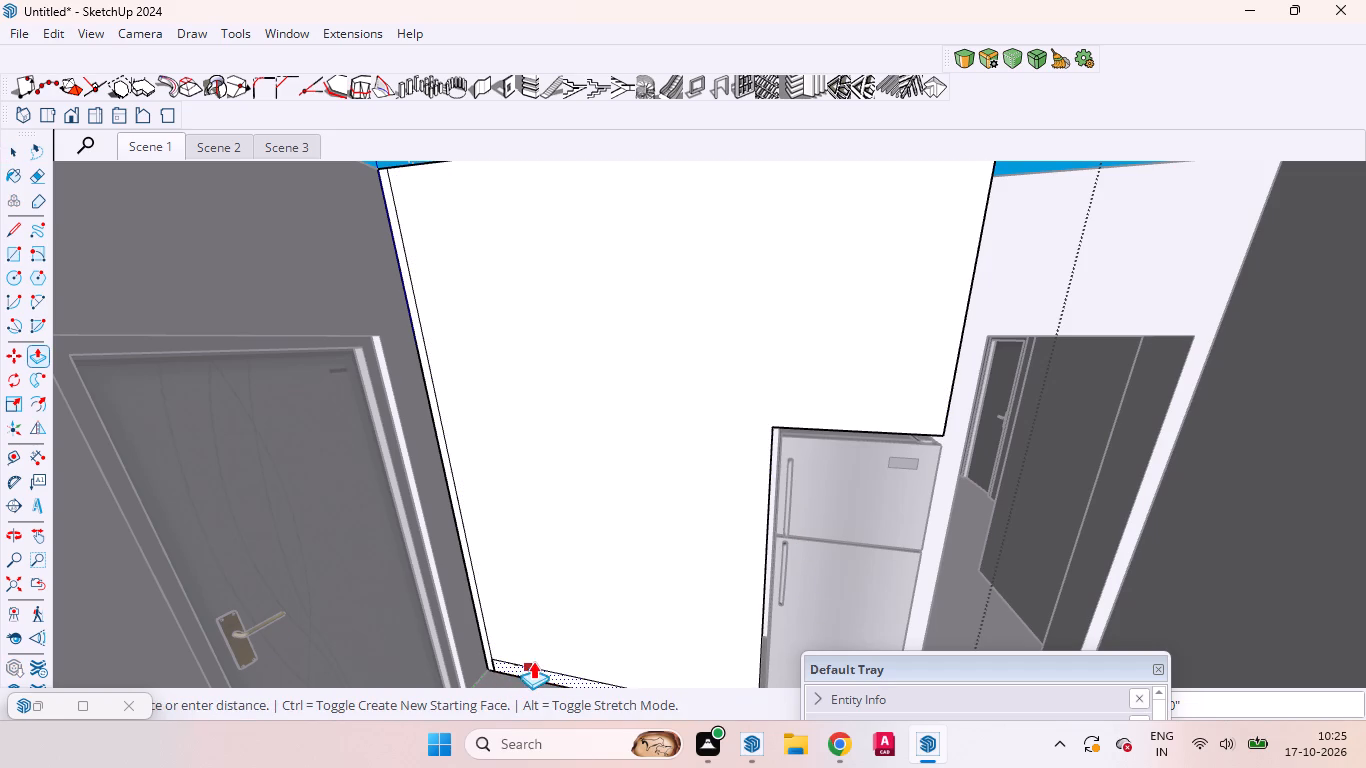
key(2)
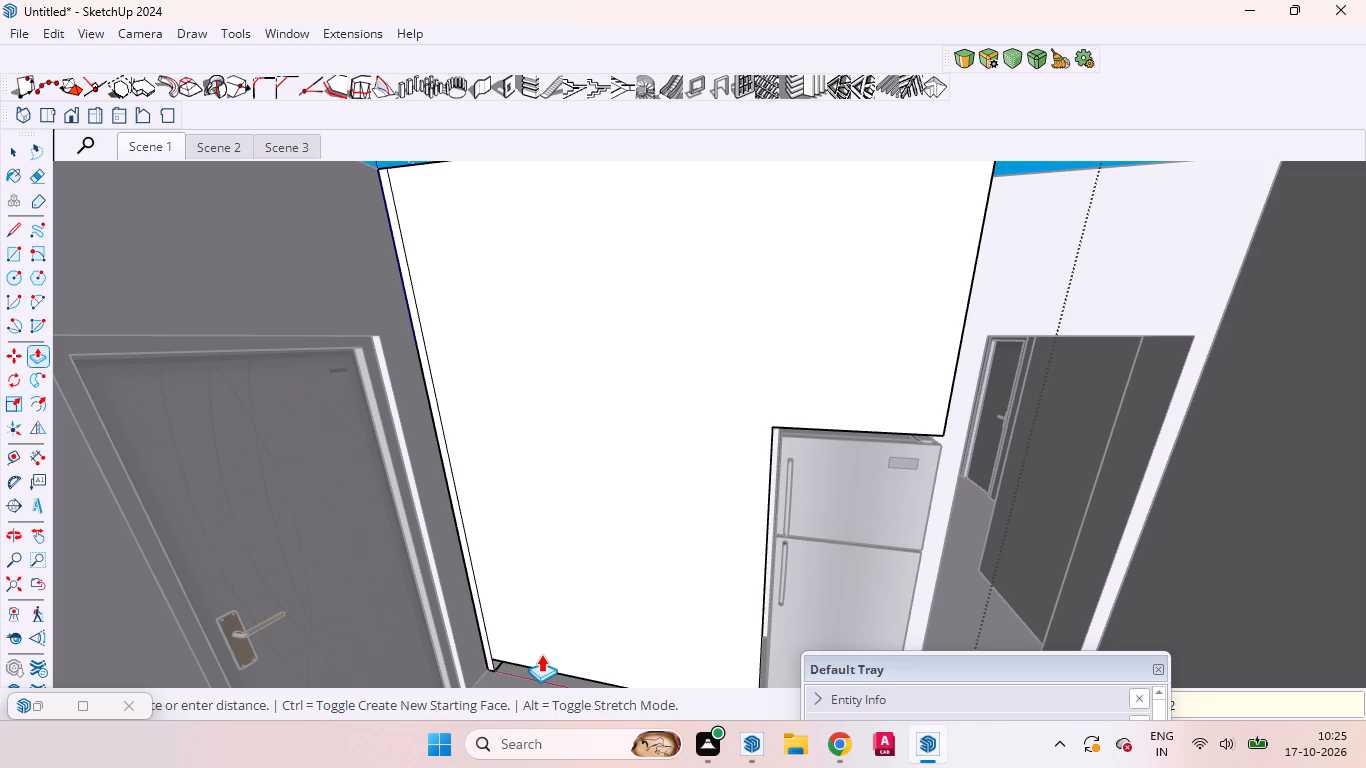
key(Return)
key(space)
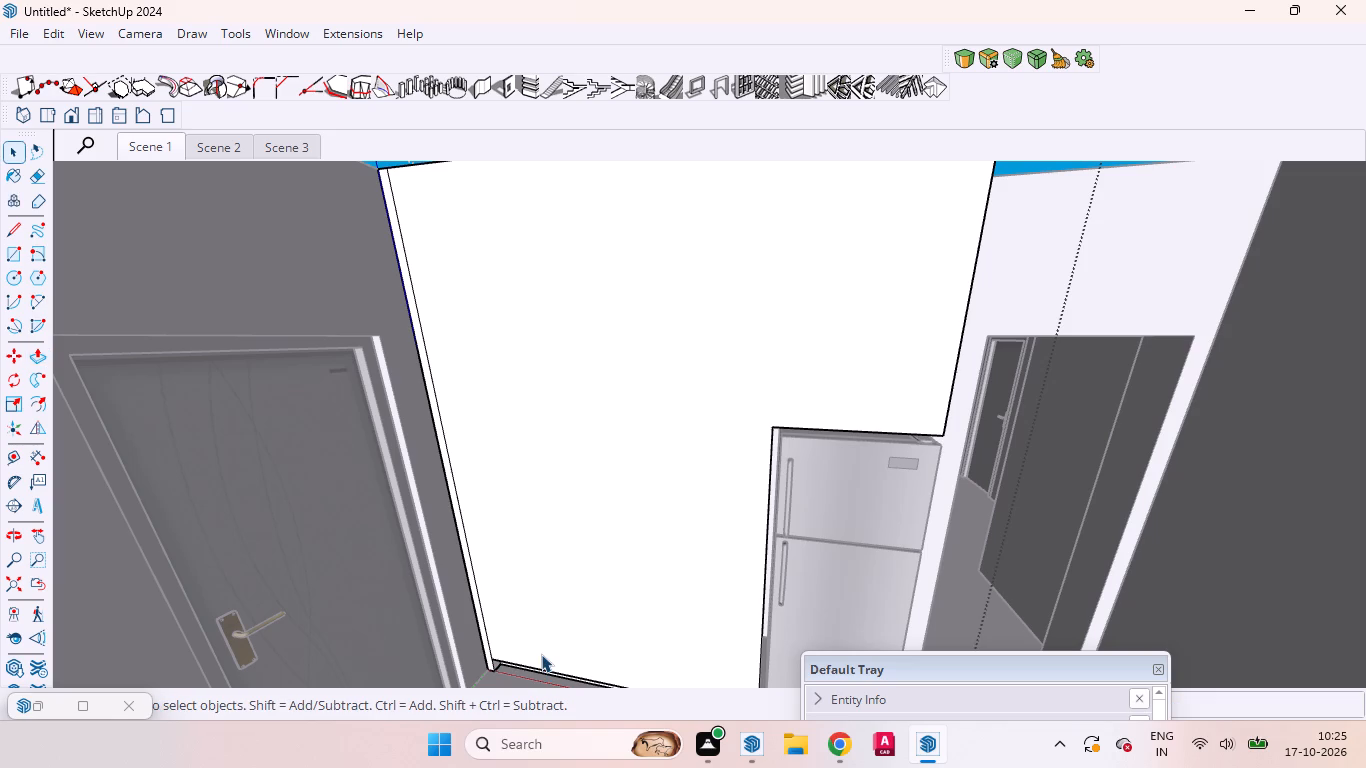
Close the refrigerator wall group and return to editing the whole model.
click(622, 388)
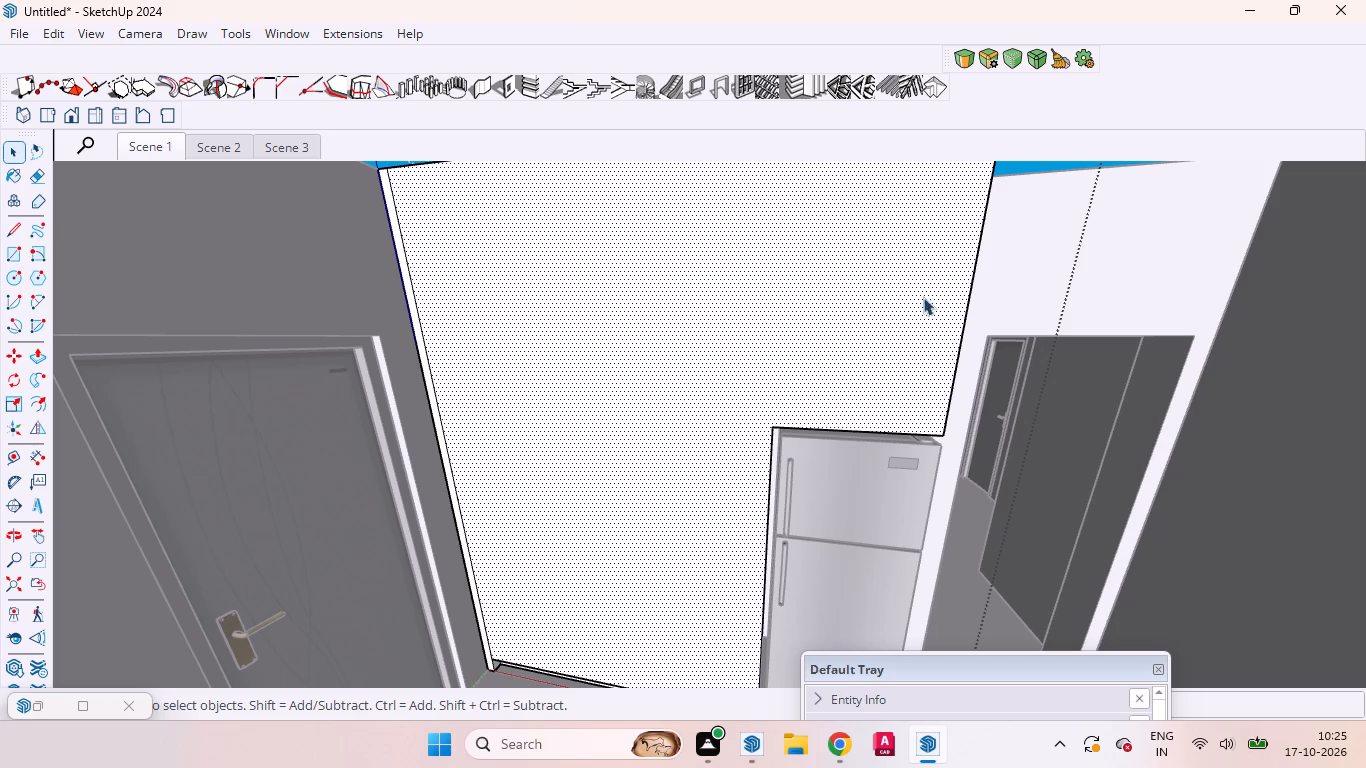
middle_drag(923, 359, 881, 214)
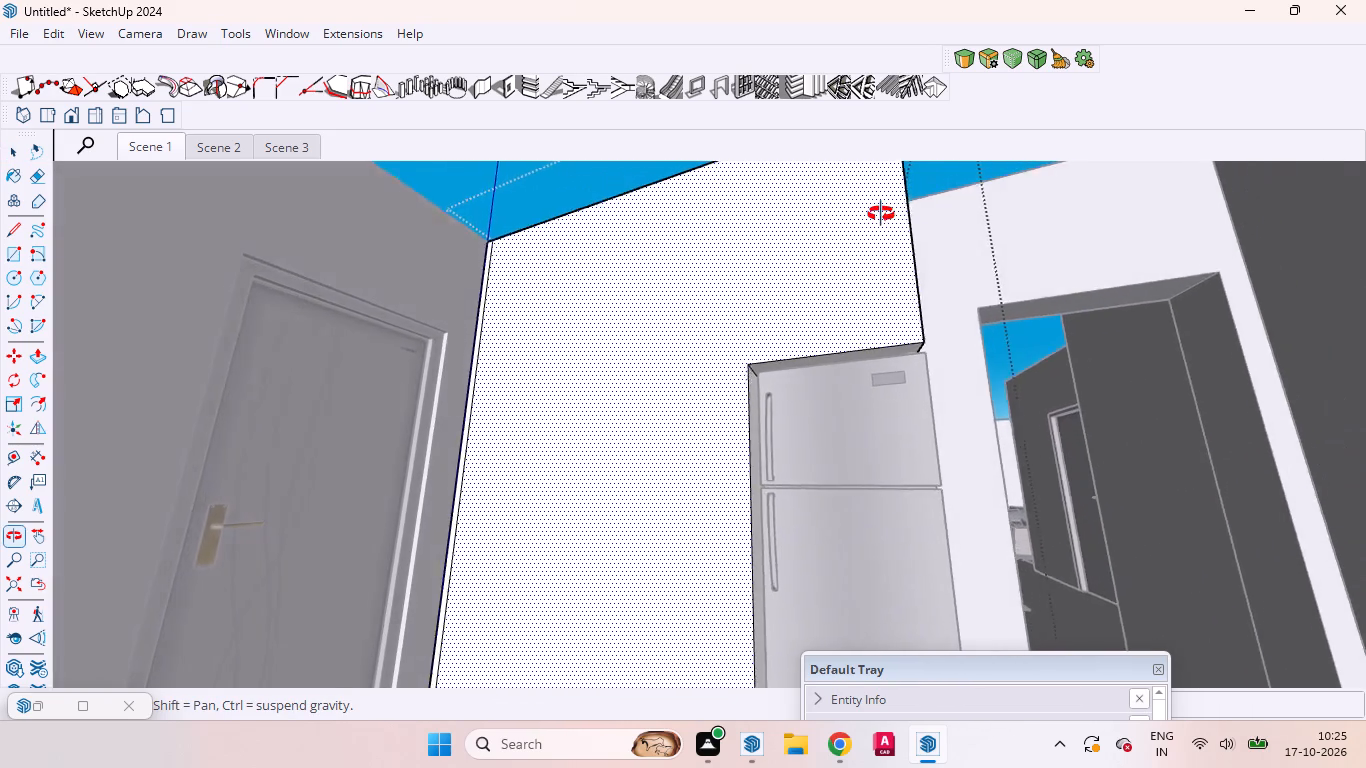
middle_drag(881, 214, 864, 296)
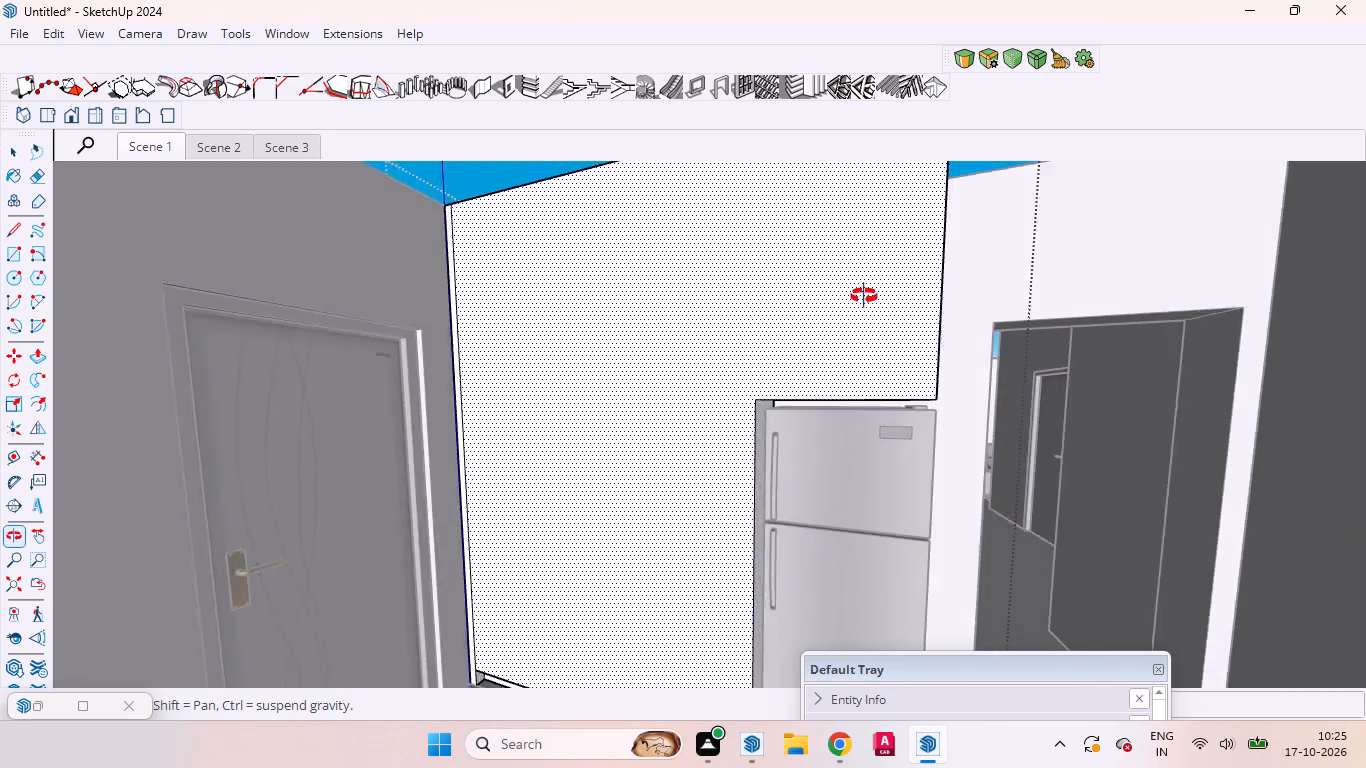
middle_drag(864, 296, 652, 574)
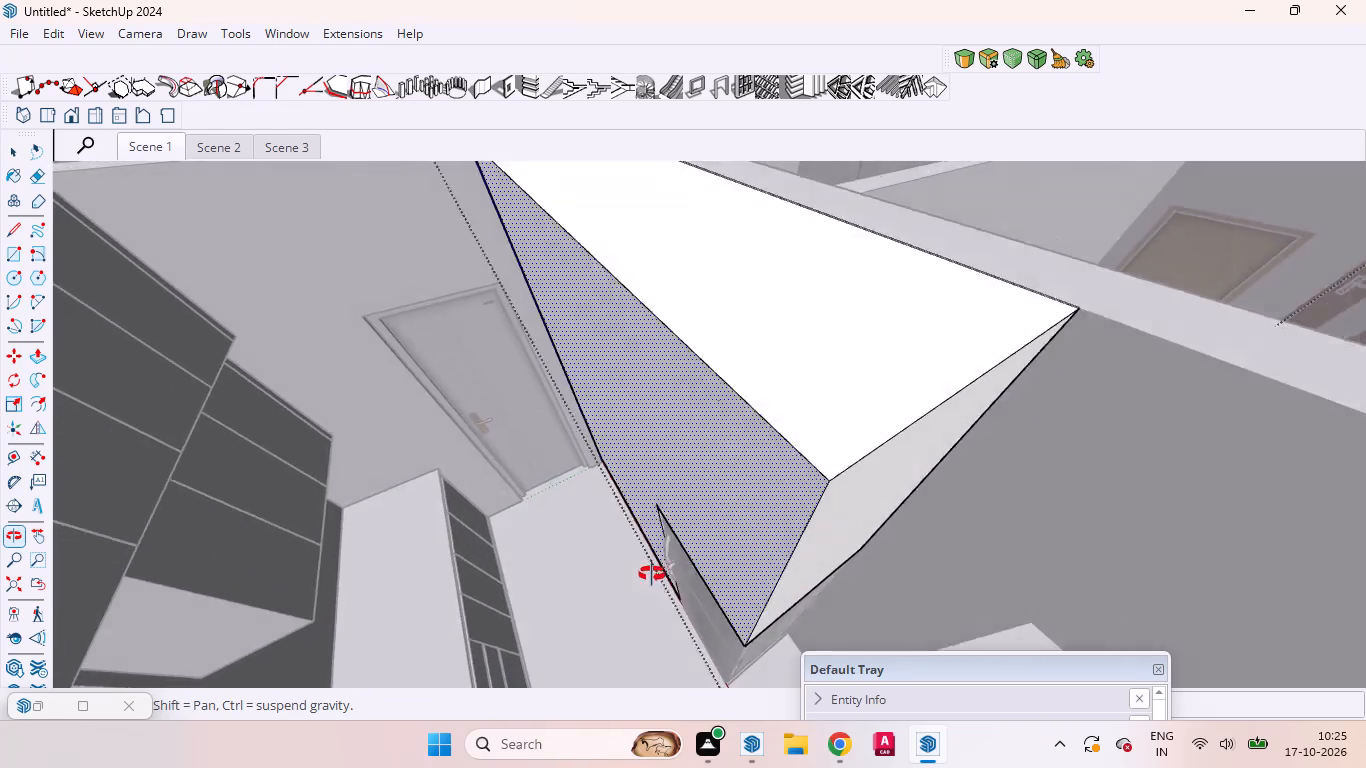
middle_drag(652, 574, 647, 579)
scroll(647, 579, up, 1)
scroll(851, 388, down, 20)
scroll(851, 388, down, 5)
scroll(802, 439, up, 1)
scroll(804, 439, down, 4)
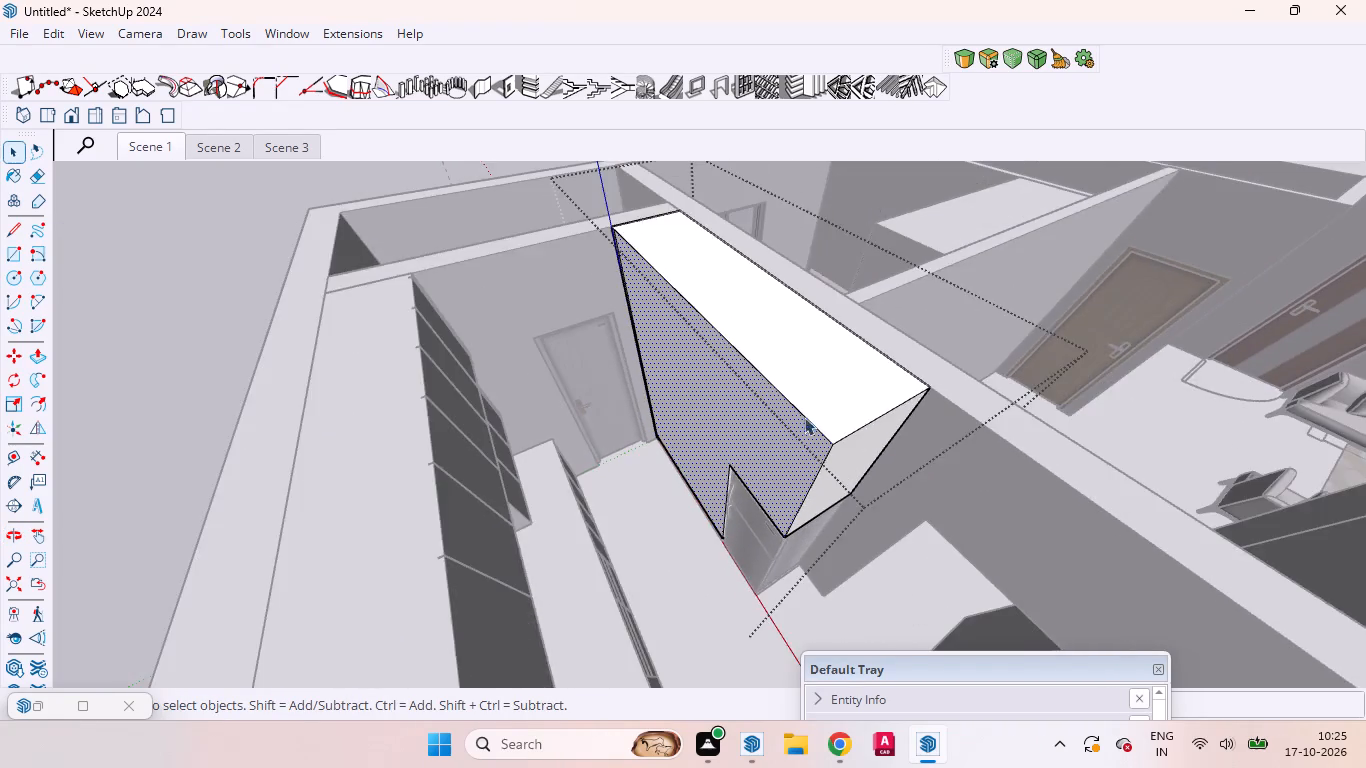
scroll(804, 417, down, 14)
click(301, 371)
Examine the kitchen's cabinets, door and refrigerator wall, as well as the whole house from above.
middle_drag(747, 362, 212, 369)
scroll(527, 357, up, 9)
scroll(634, 352, down, 1)
scroll(635, 352, up, 1)
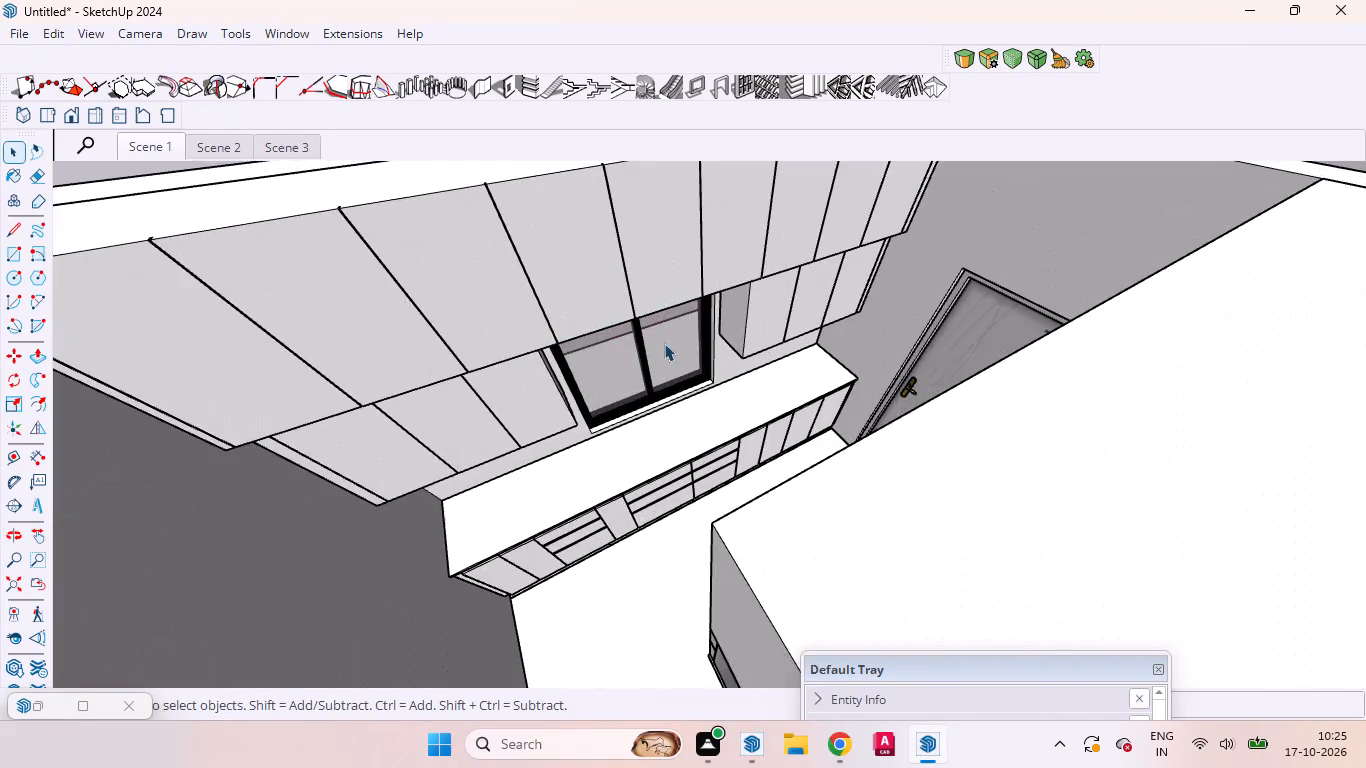
middle_drag(694, 340, 543, 396)
scroll(745, 391, down, 3)
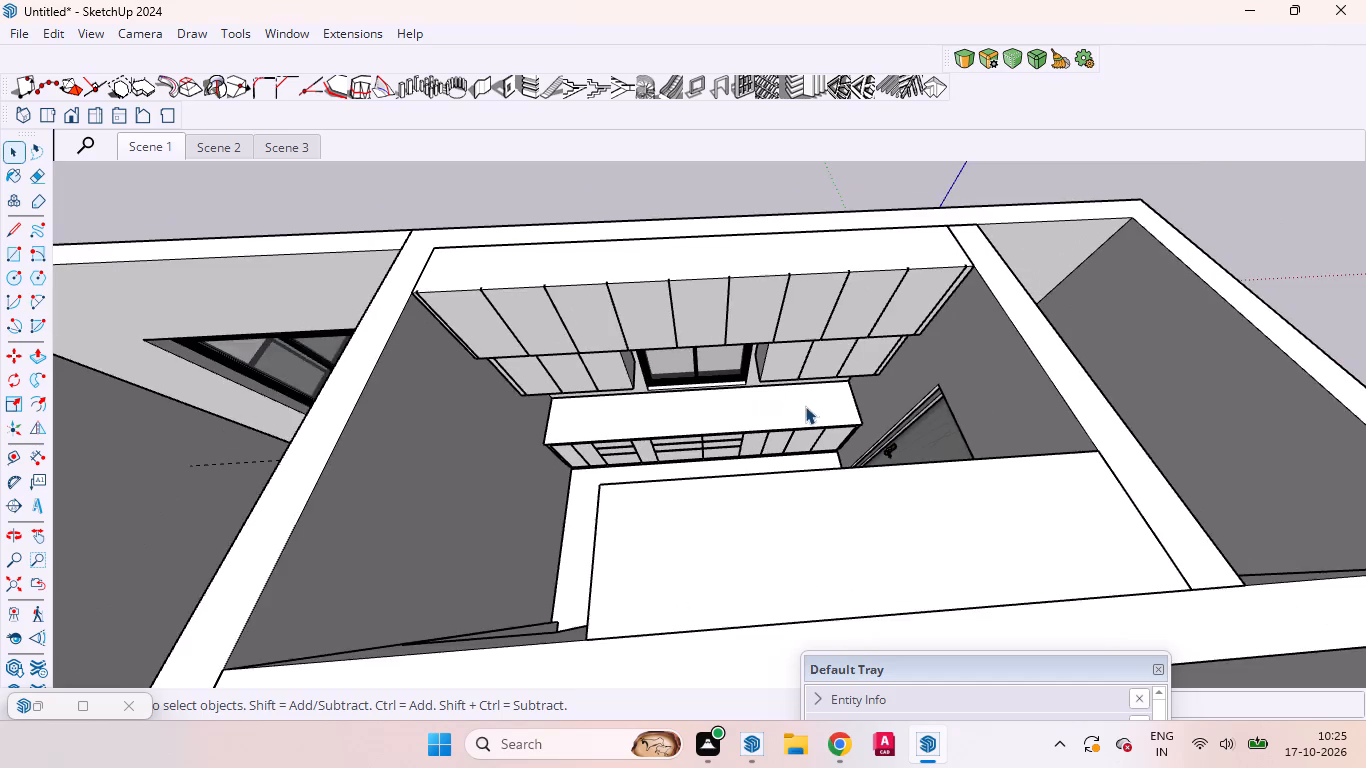
scroll(801, 421, up, 6)
middle_drag(762, 416, 1167, 225)
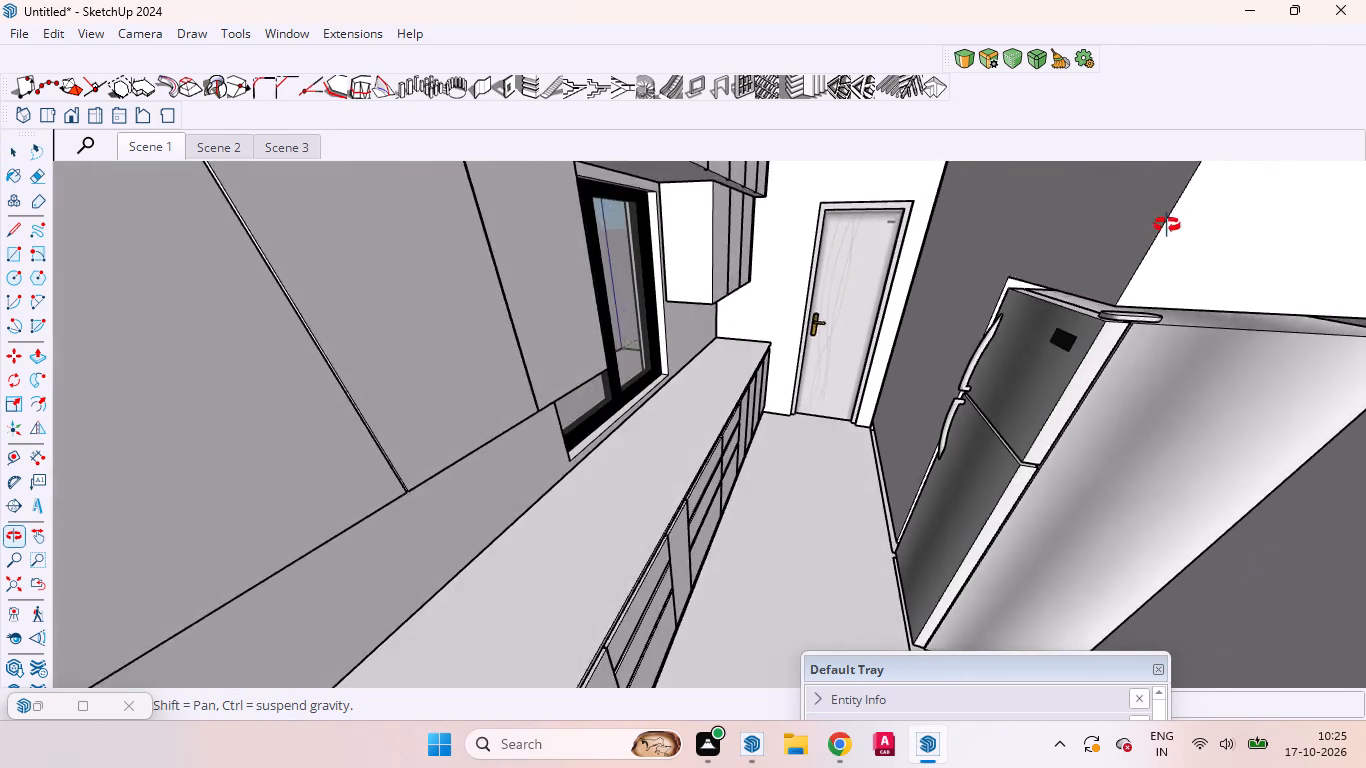
middle_drag(1167, 225, 1025, 490)
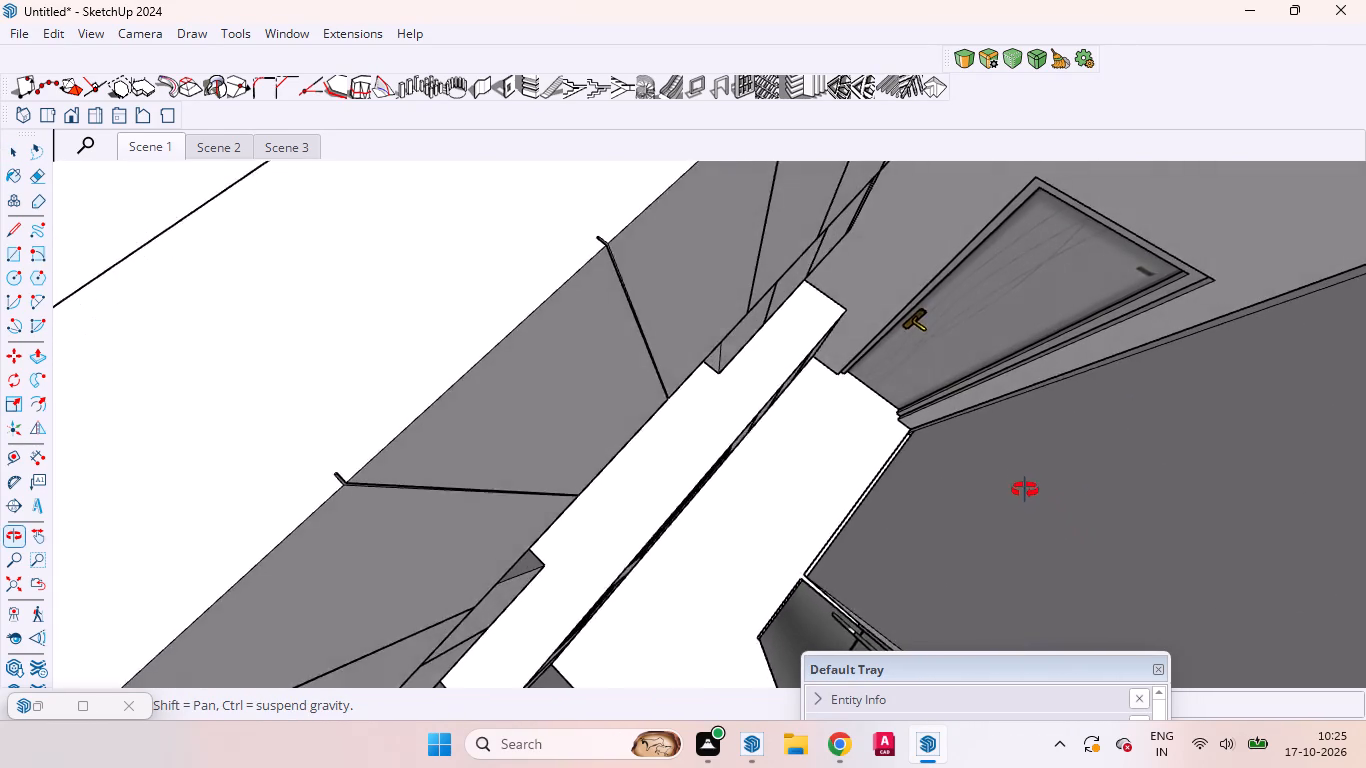
middle_drag(1025, 490, 1017, 471)
scroll(873, 439, down, 2)
scroll(873, 439, up, 1)
scroll(873, 439, down, 13)
scroll(793, 359, down, 3)
scroll(771, 353, up, 1)
scroll(769, 352, down, 6)
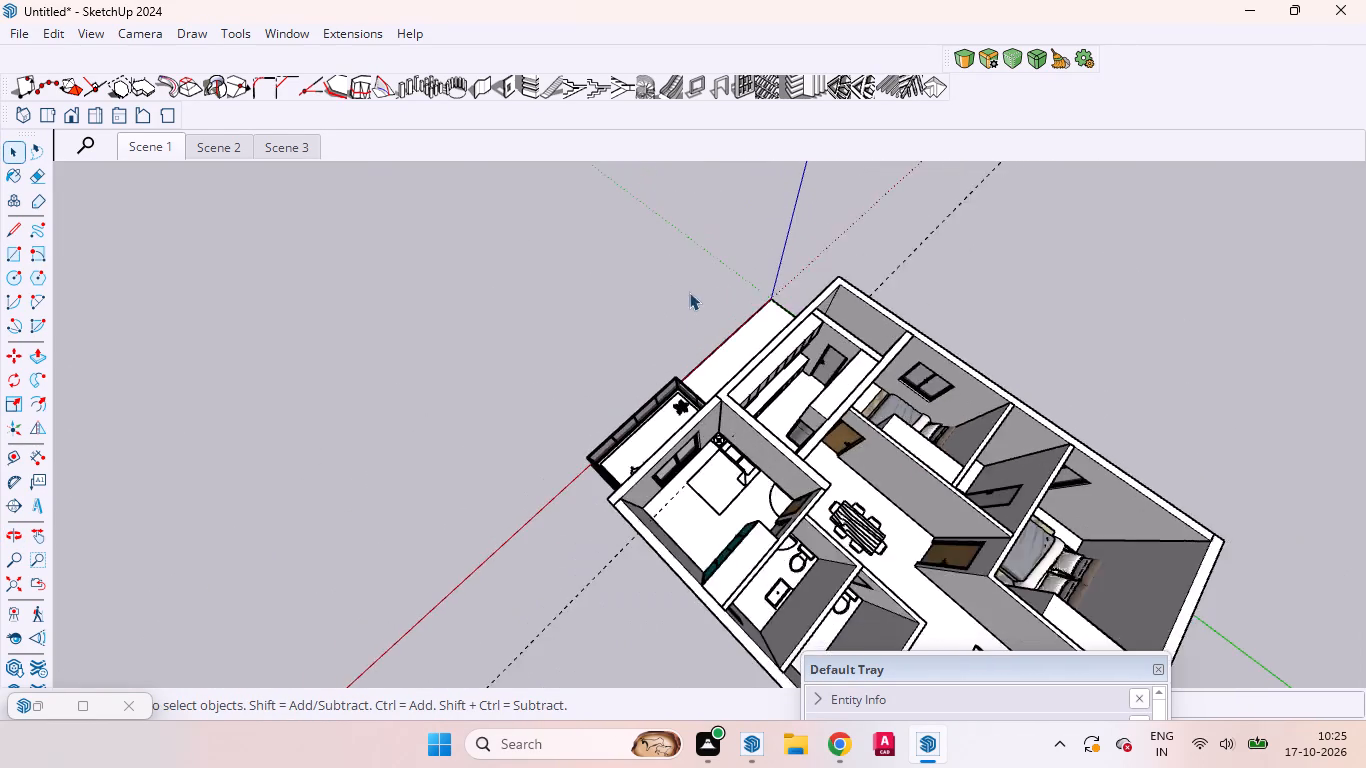
scroll(689, 292, down, 4)
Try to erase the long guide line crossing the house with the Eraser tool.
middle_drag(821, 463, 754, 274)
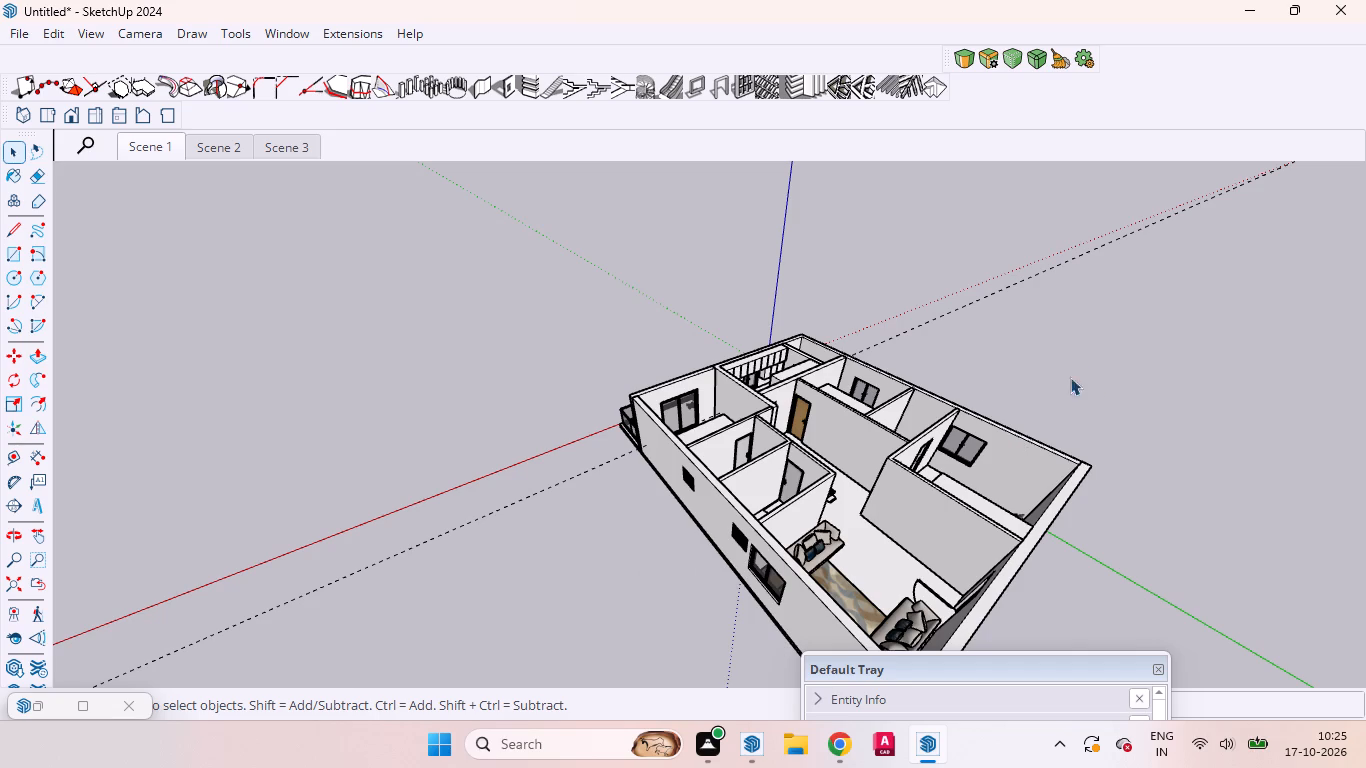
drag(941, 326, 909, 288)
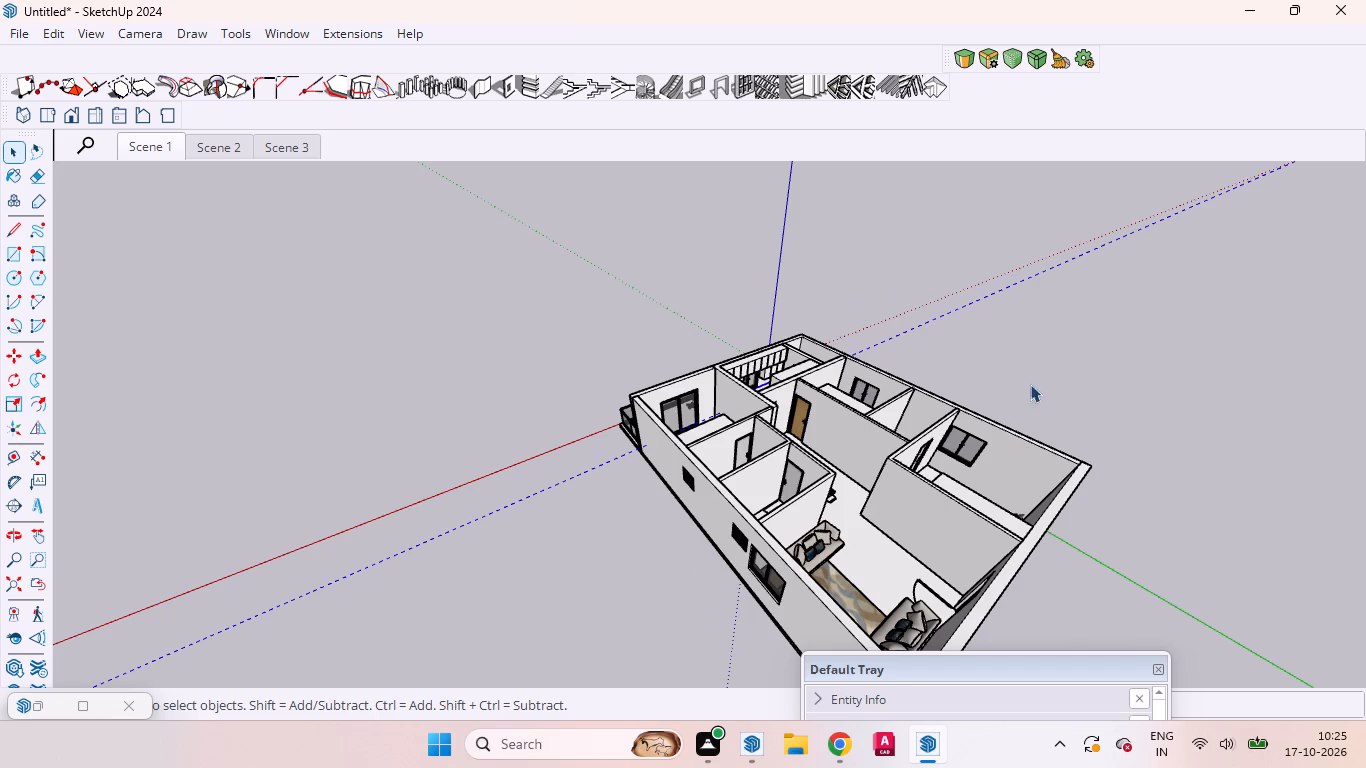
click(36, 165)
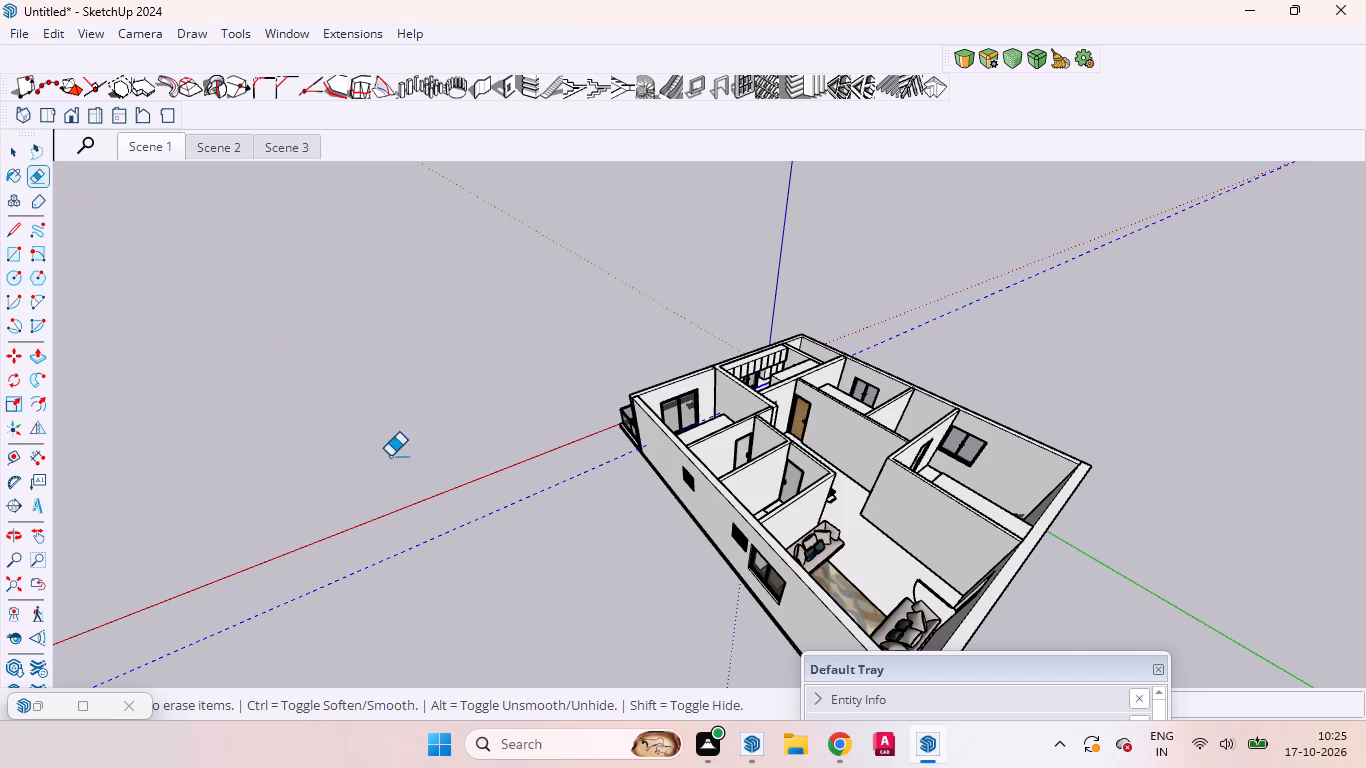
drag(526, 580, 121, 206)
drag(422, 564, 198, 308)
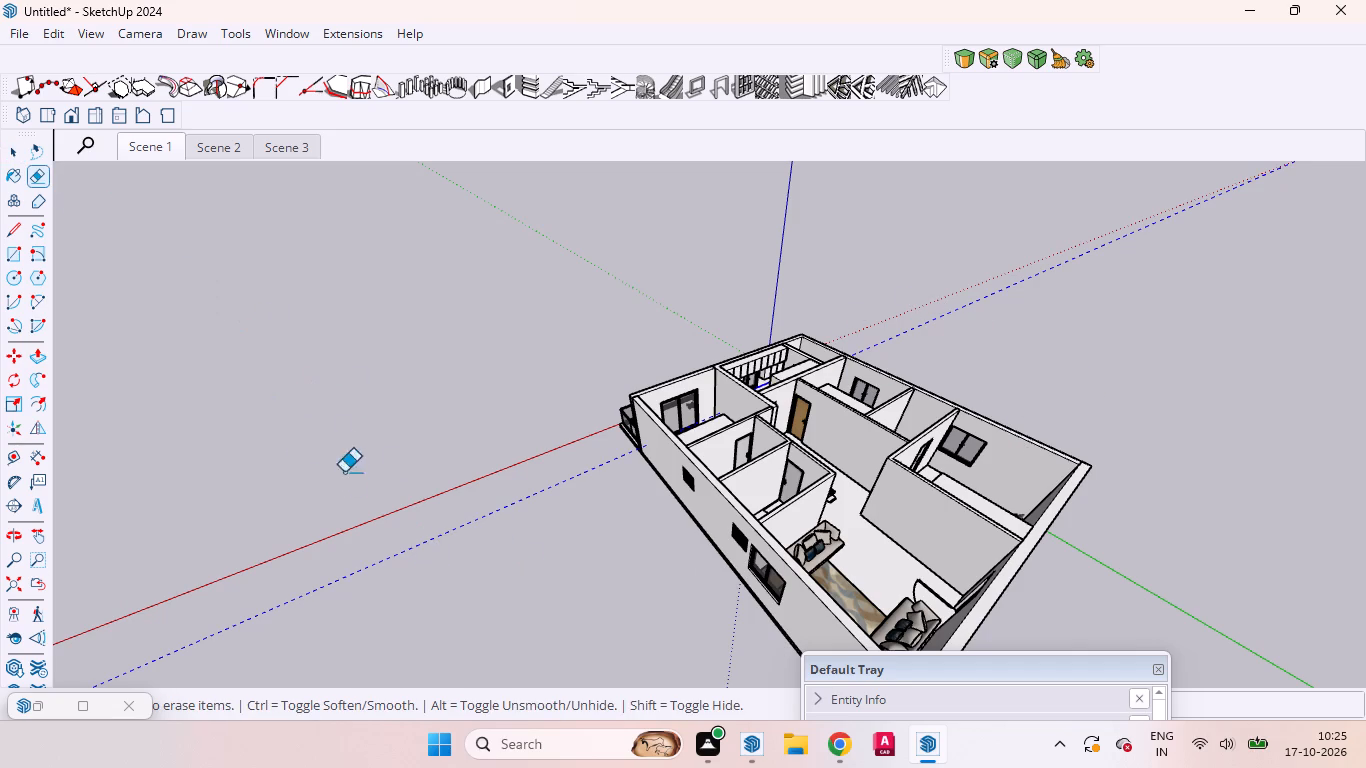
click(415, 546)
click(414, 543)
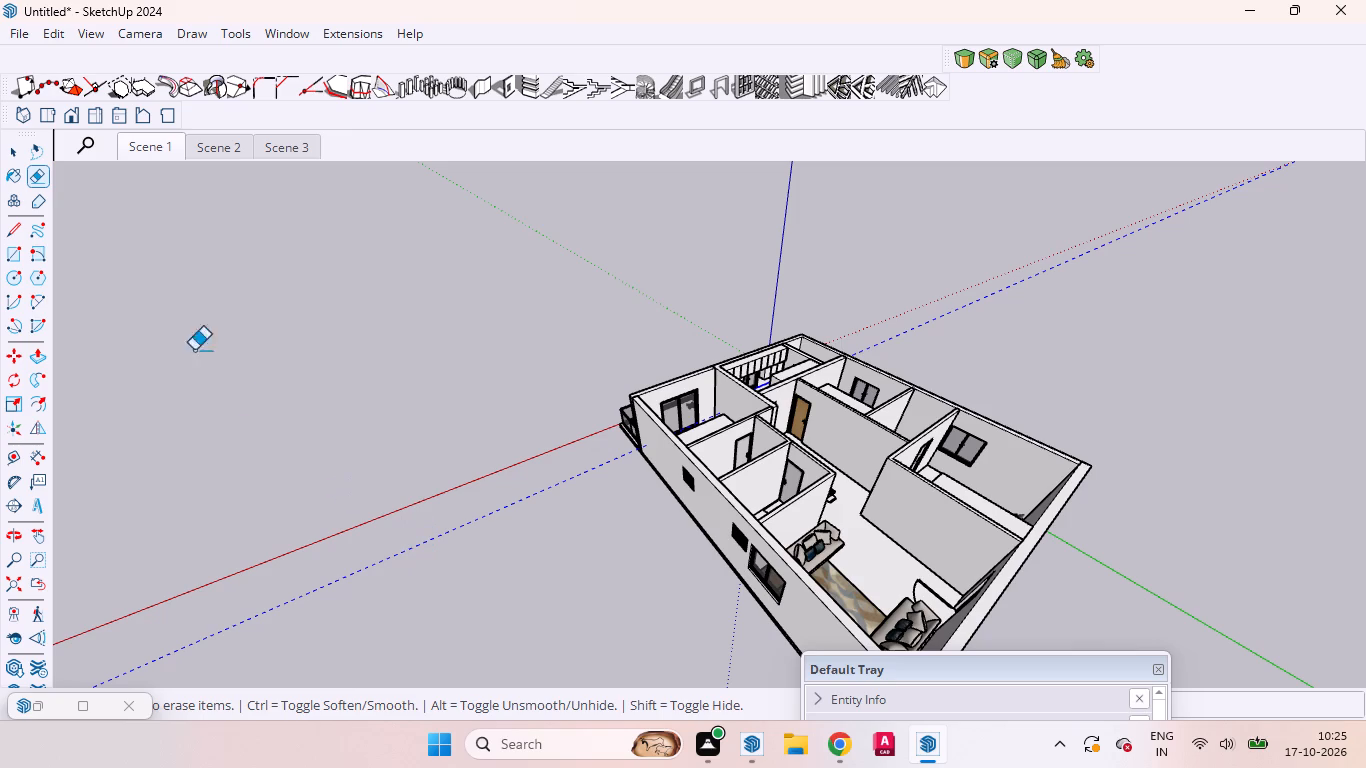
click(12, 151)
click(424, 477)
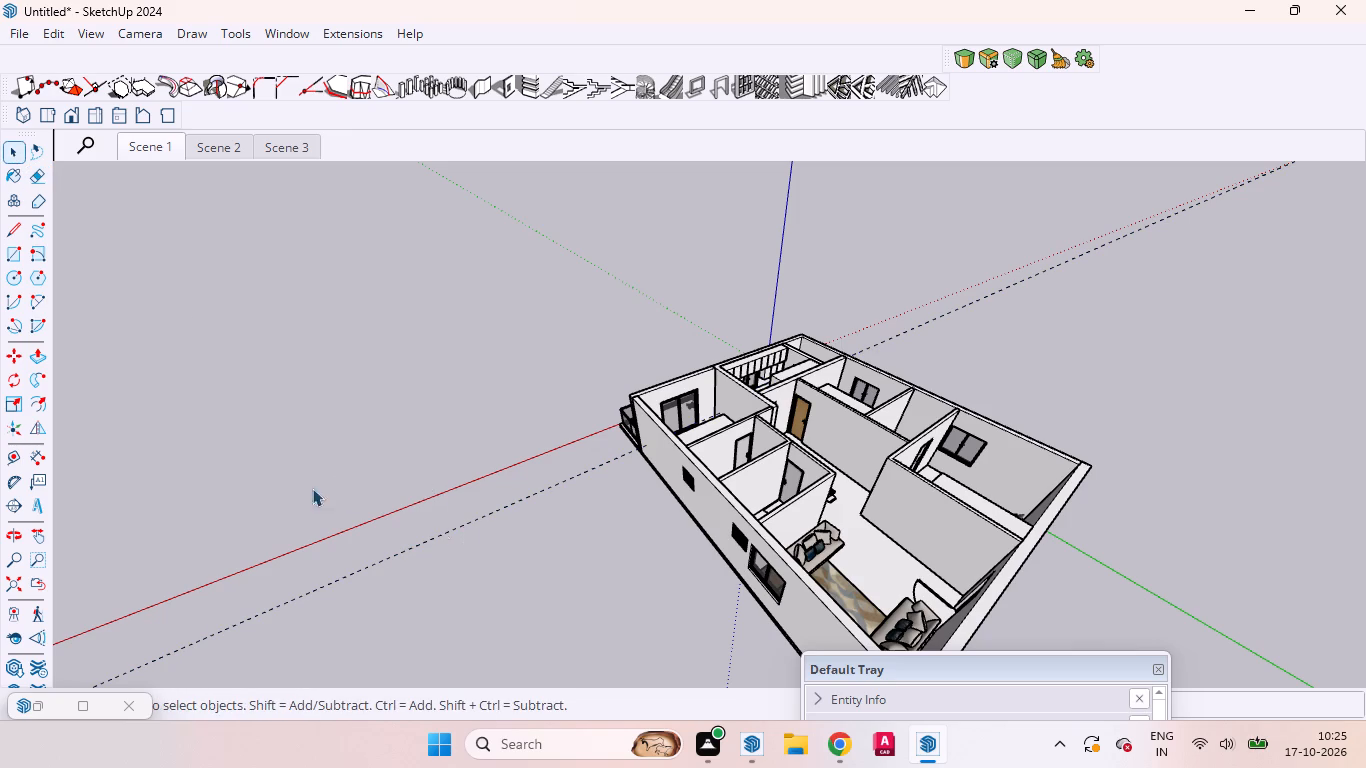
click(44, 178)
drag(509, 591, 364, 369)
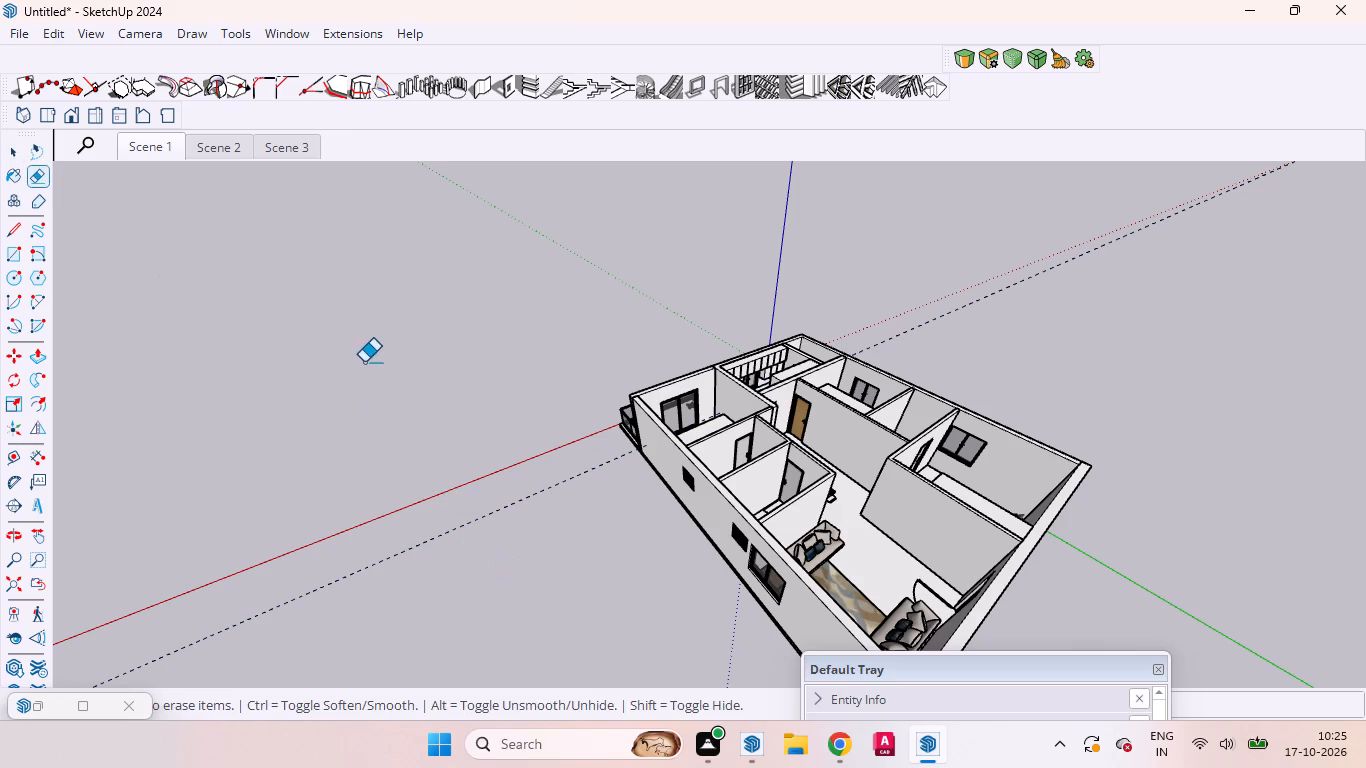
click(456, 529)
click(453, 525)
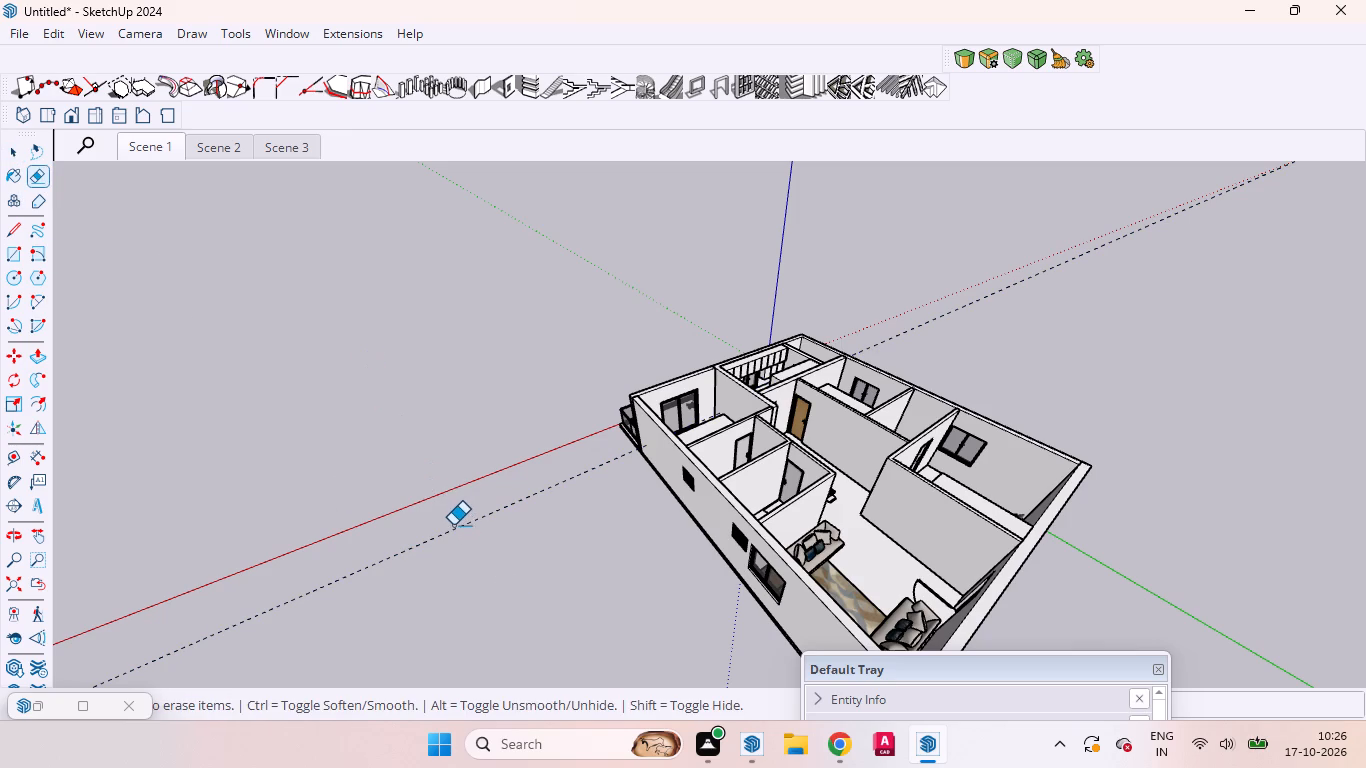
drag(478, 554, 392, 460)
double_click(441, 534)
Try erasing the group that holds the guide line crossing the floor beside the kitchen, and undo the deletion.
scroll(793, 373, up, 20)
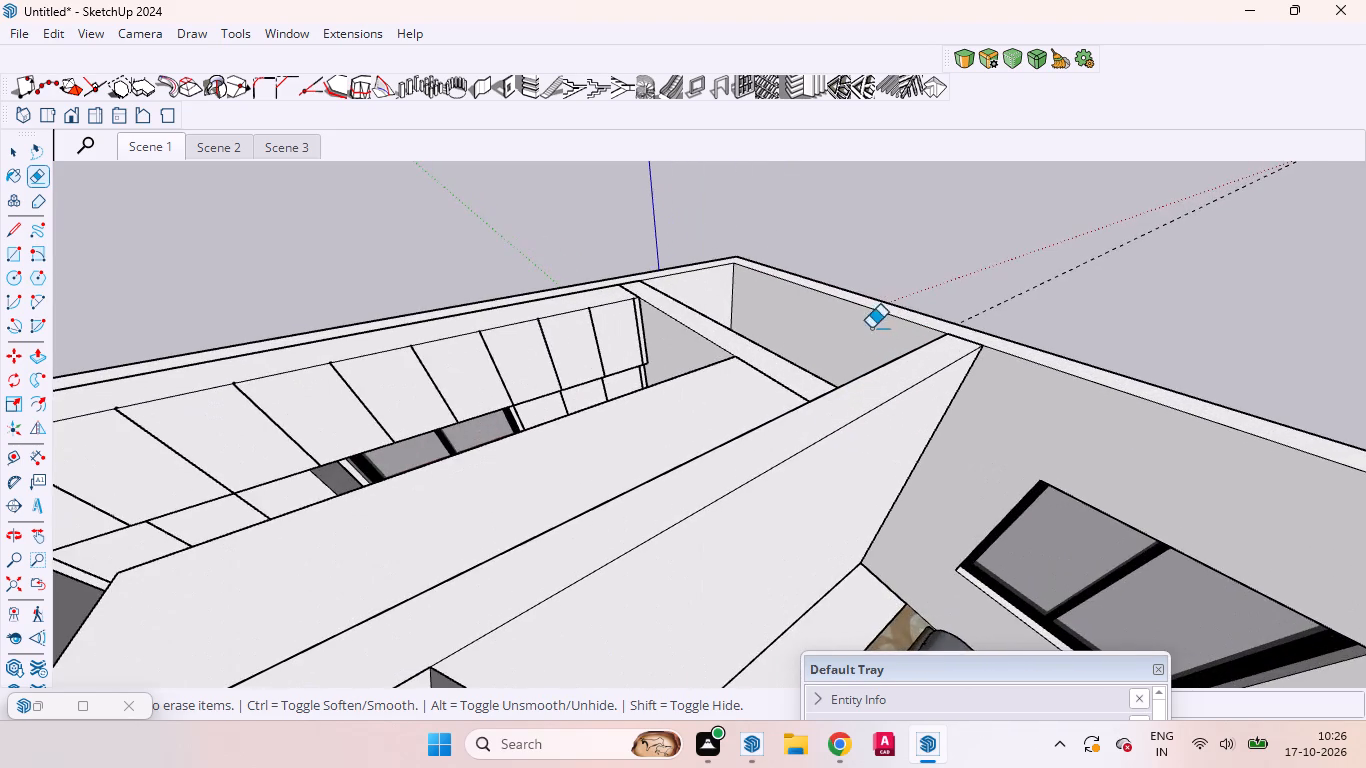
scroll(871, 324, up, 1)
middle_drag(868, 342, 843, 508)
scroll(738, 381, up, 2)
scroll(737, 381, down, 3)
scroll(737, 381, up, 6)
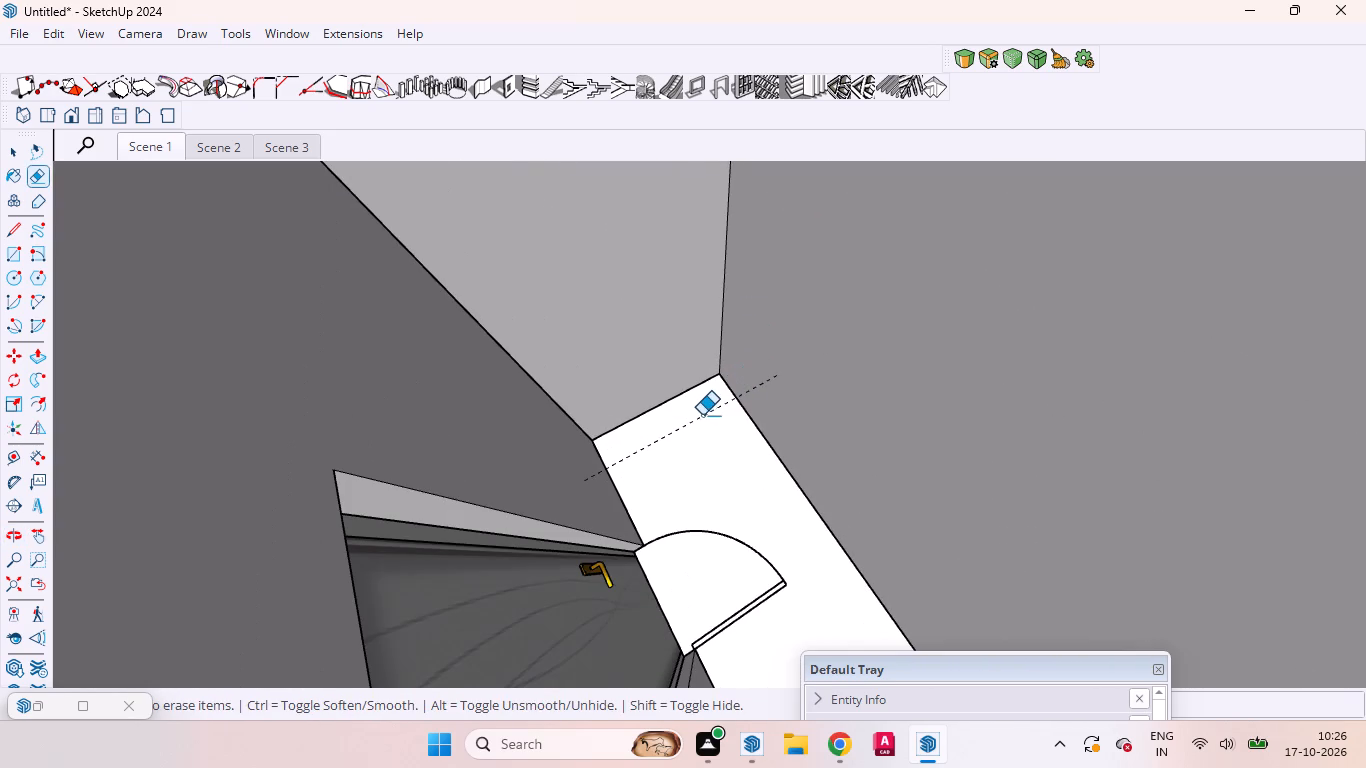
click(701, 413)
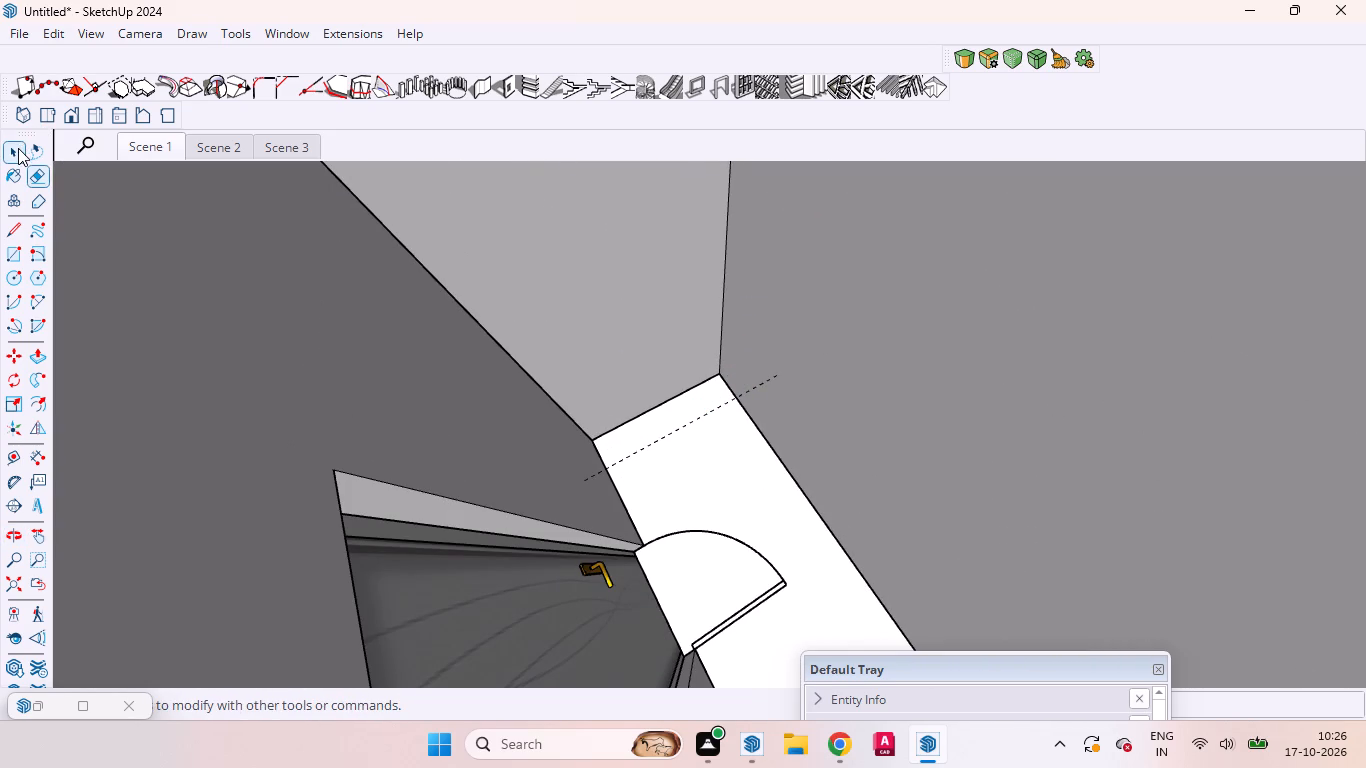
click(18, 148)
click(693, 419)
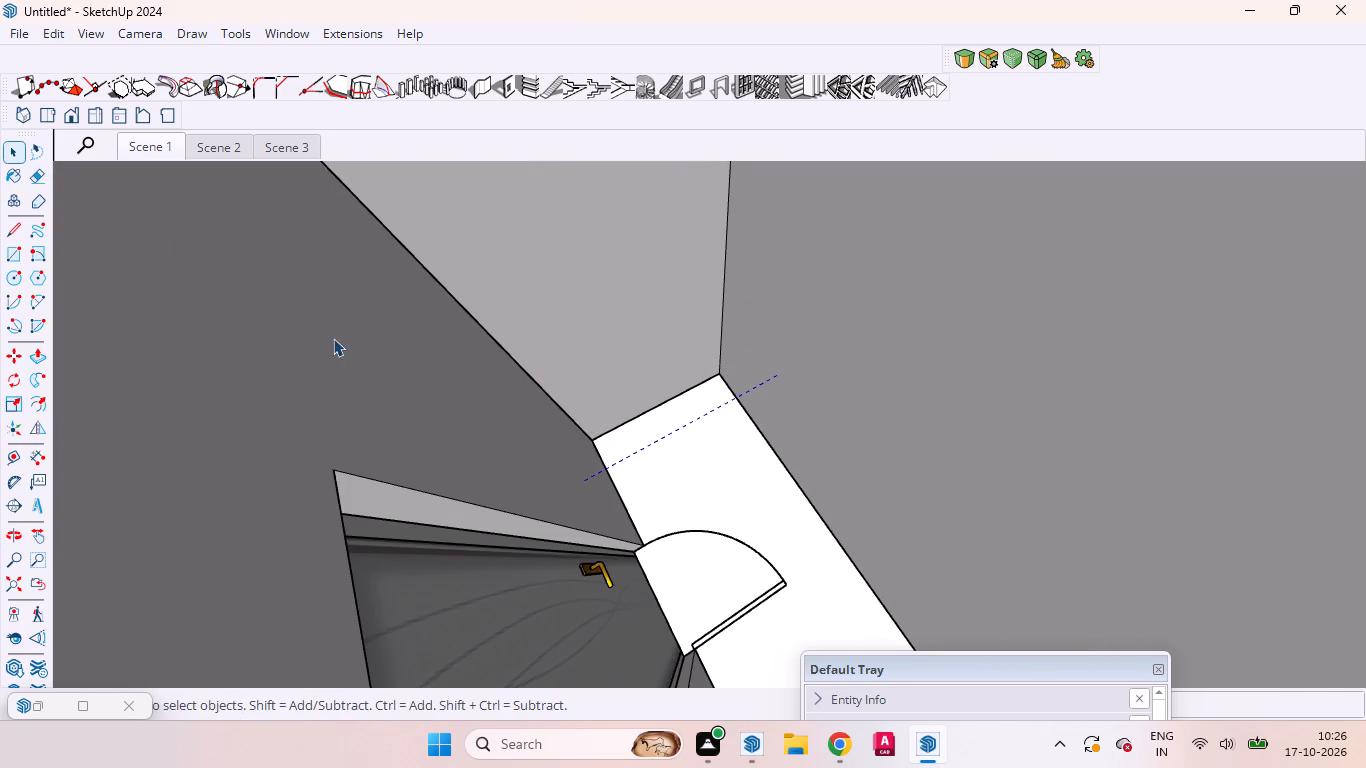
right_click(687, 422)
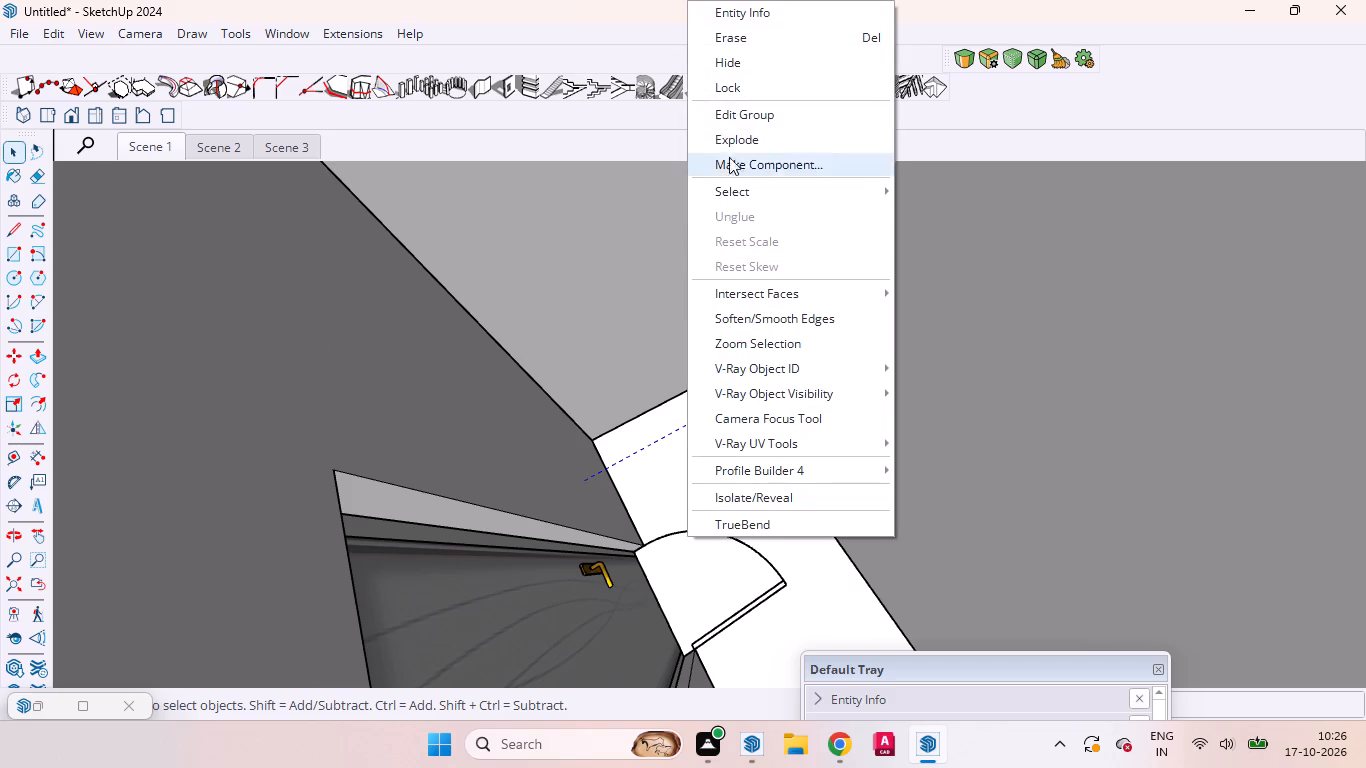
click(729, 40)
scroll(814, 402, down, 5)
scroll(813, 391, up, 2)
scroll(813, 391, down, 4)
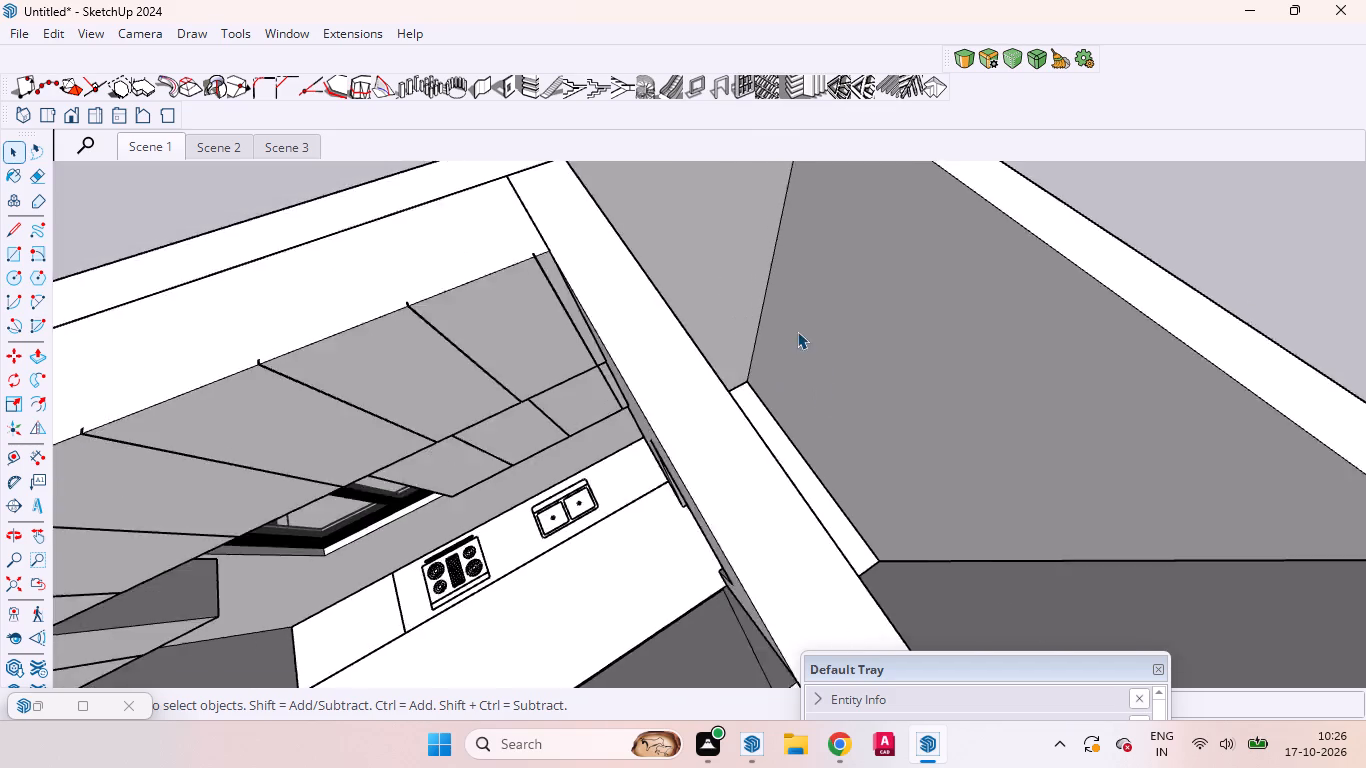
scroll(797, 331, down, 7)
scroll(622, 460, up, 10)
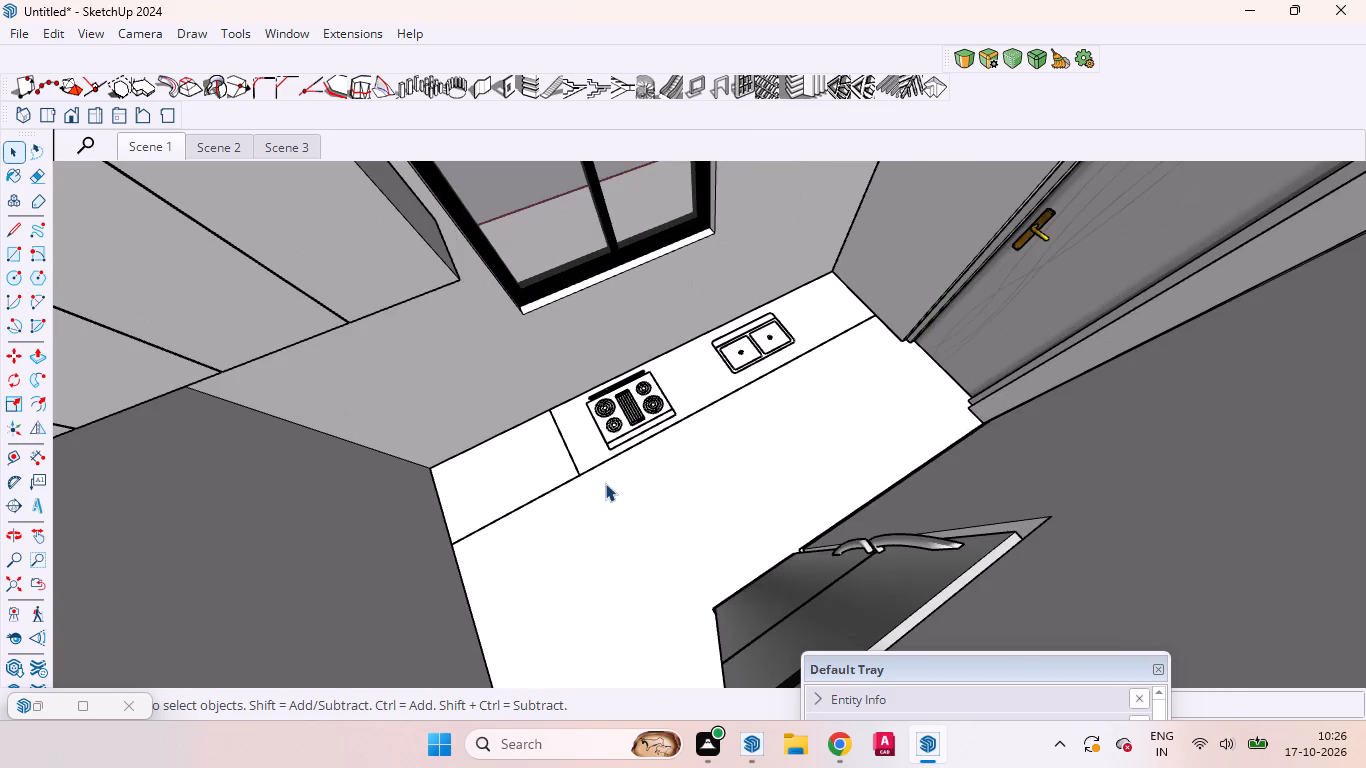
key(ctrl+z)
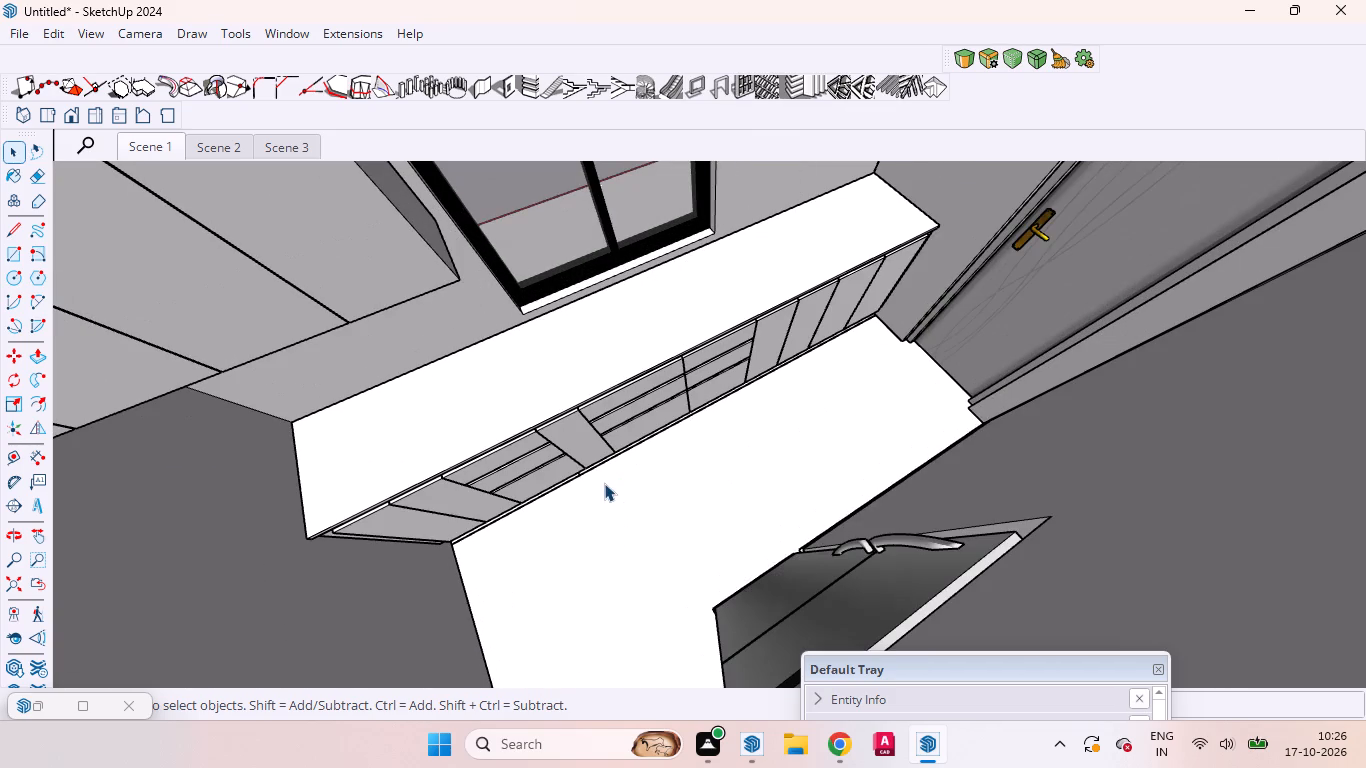
Open the kitchen's base cabinet group, examine it in the Scene 1 view, and close the group.
triple_click(523, 373)
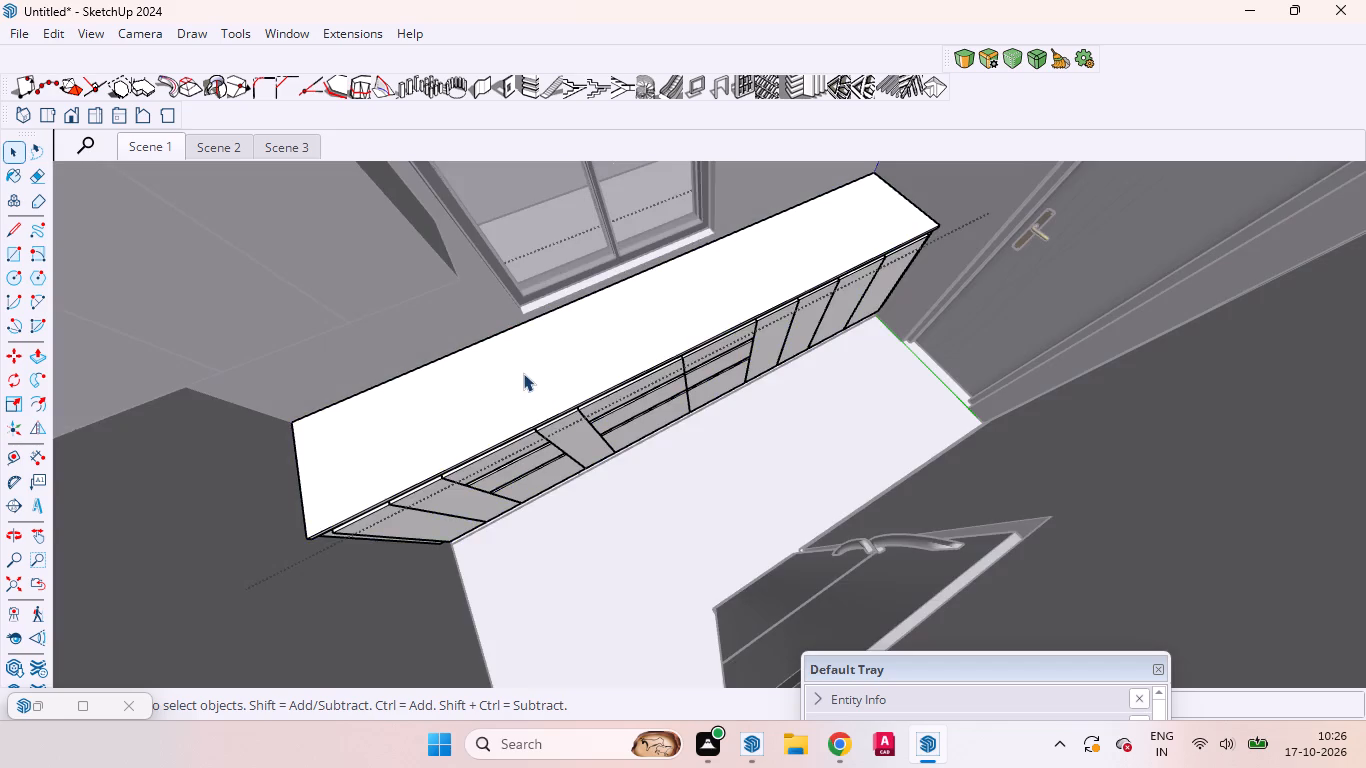
scroll(539, 382, down, 10)
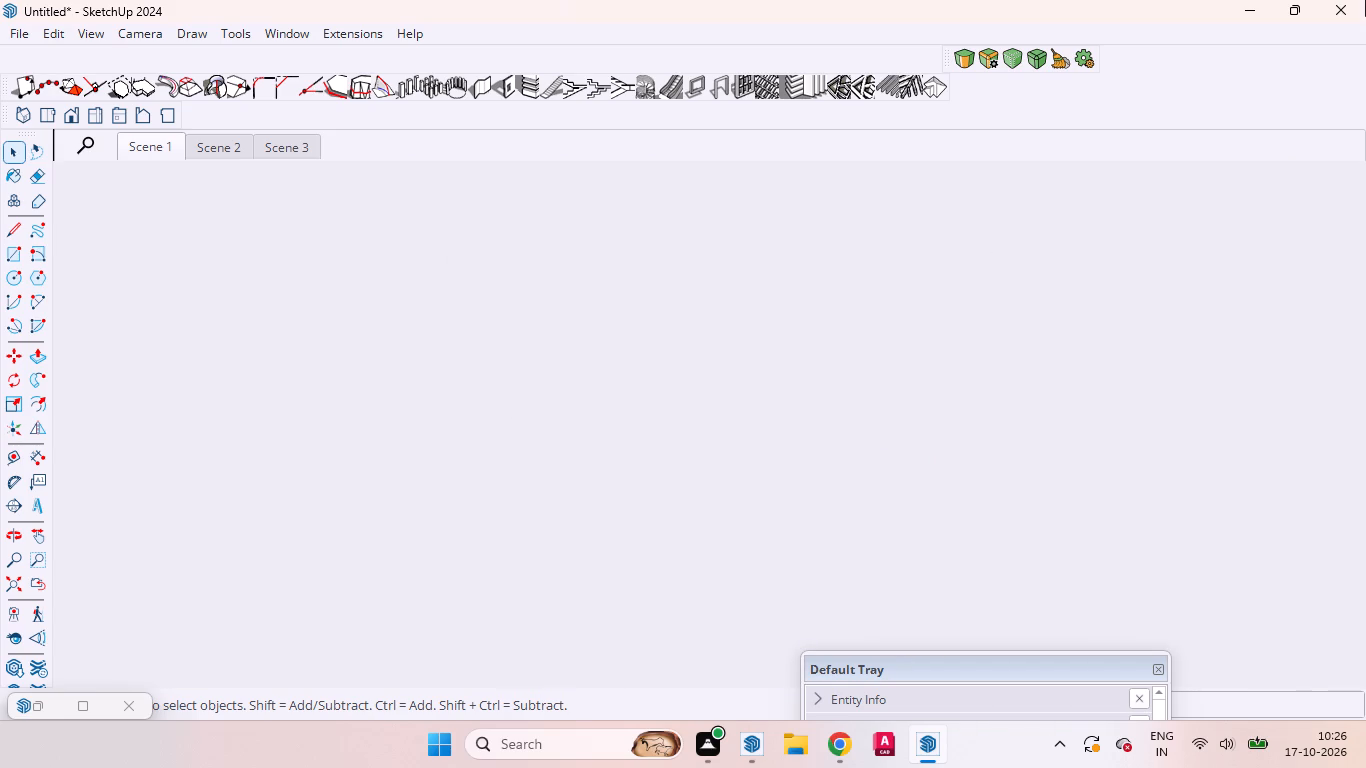
click(166, 146)
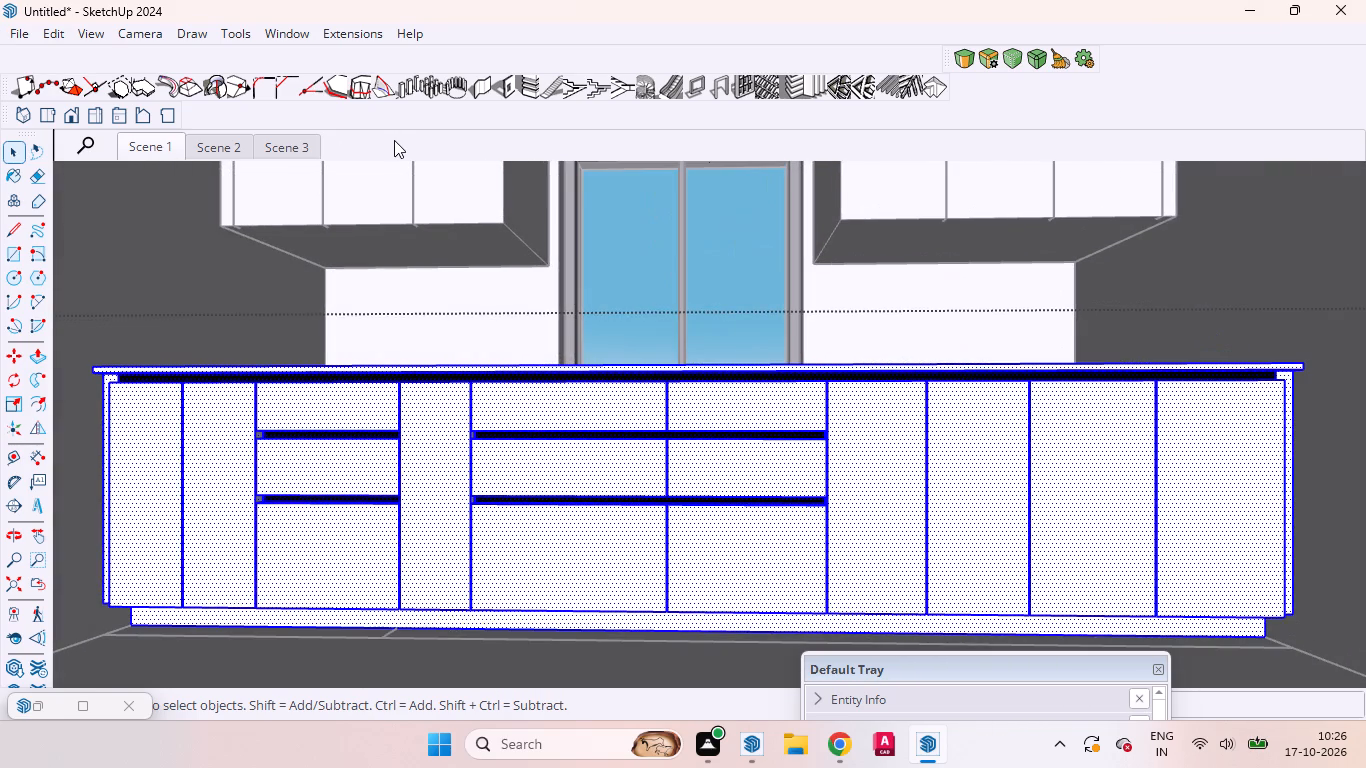
click(502, 312)
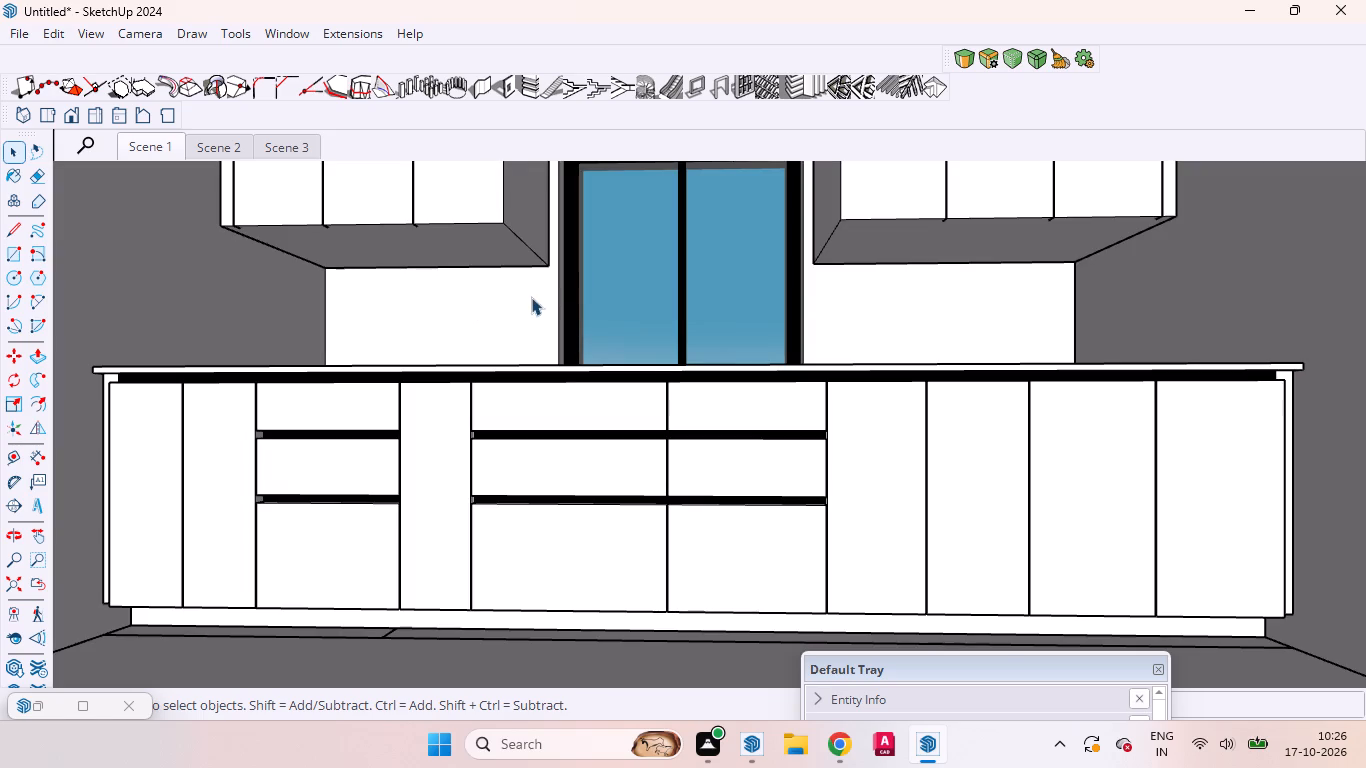
From the top view, open the base cabinet group, erase the long guide line inside it, and close the group.
scroll(427, 248, down, 14)
scroll(243, 204, up, 1)
scroll(243, 204, down, 10)
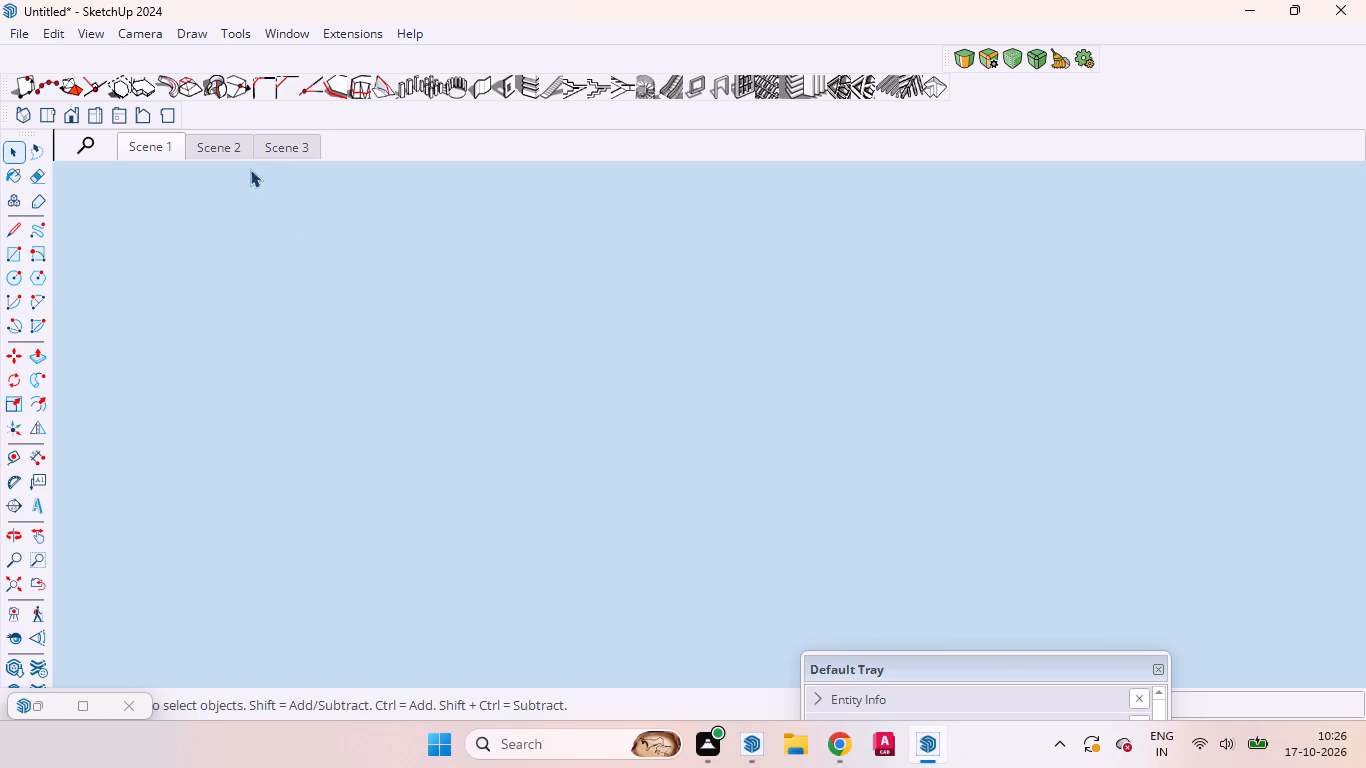
scroll(250, 169, down, 4)
scroll(244, 204, up, 1)
scroll(244, 207, down, 2)
click(51, 114)
scroll(586, 390, down, 5)
scroll(581, 384, up, 3)
scroll(581, 384, down, 12)
click(759, 381)
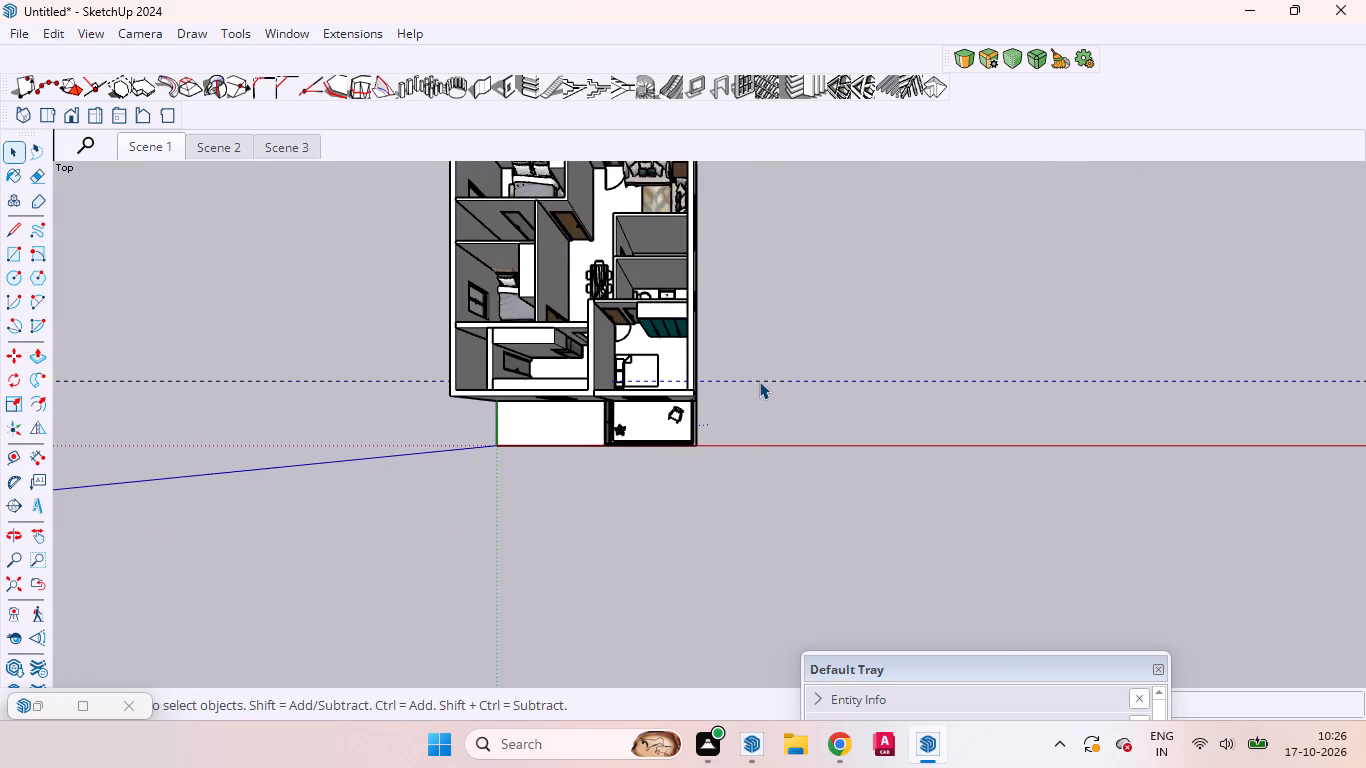
triple_click(759, 381)
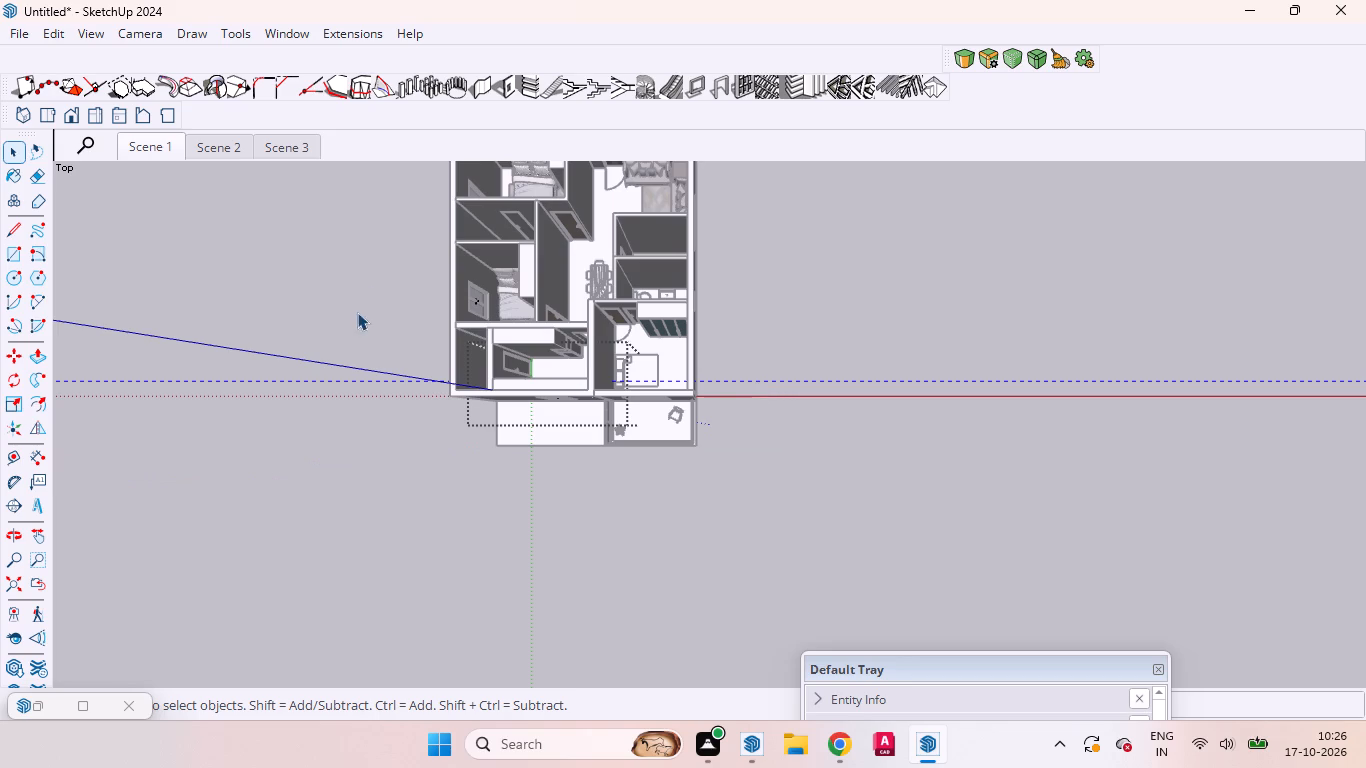
right_click(724, 379)
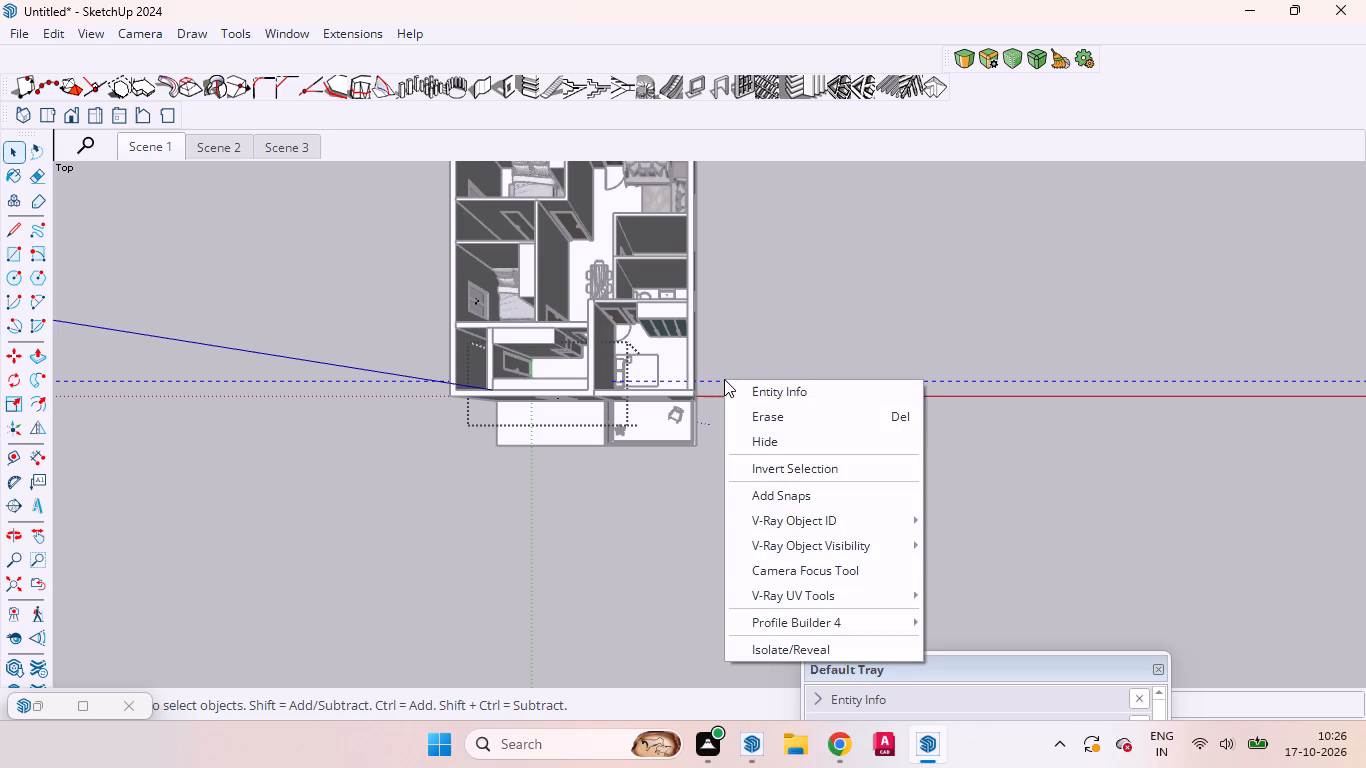
click(757, 418)
click(760, 411)
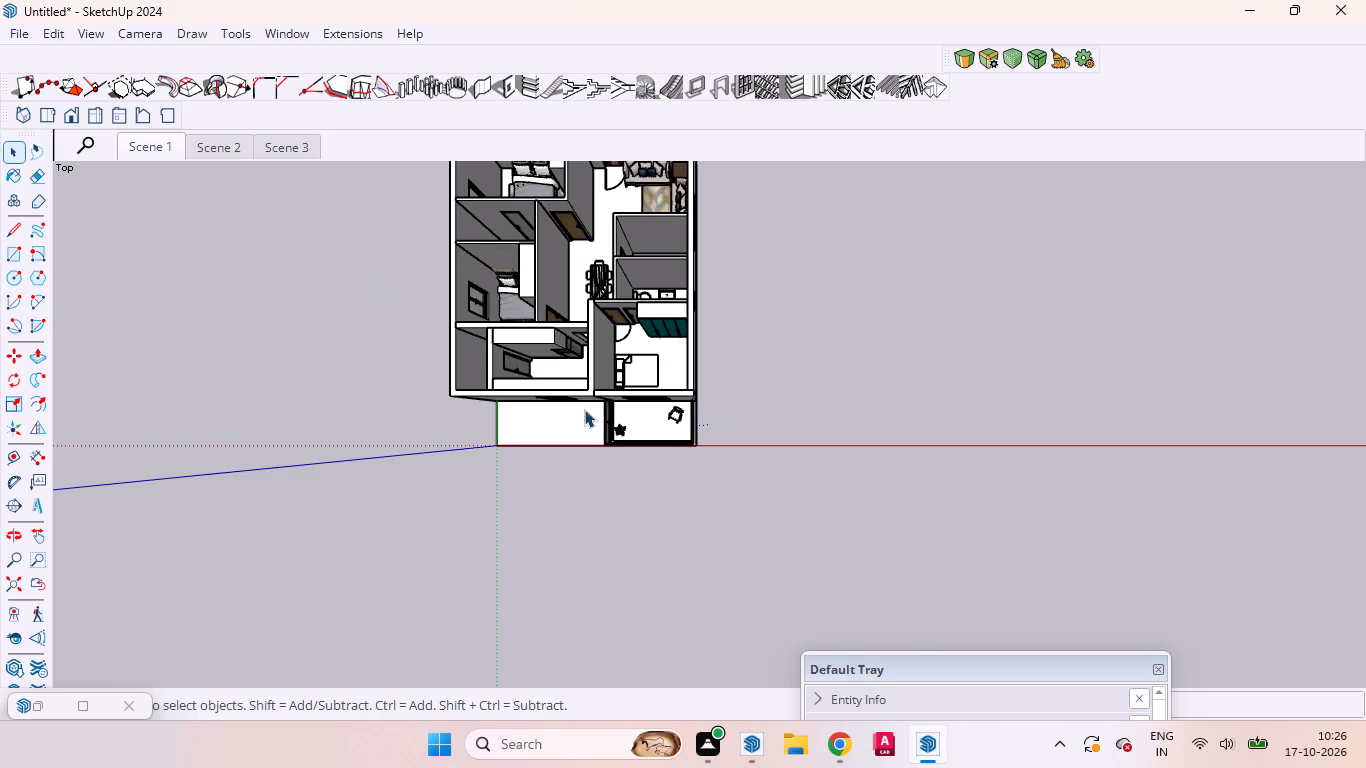
Examine the kitchen, bedrooms, balcony and the rest of the house from above for leftover guide lines.
scroll(551, 378, up, 11)
middle_drag(561, 382, 652, 390)
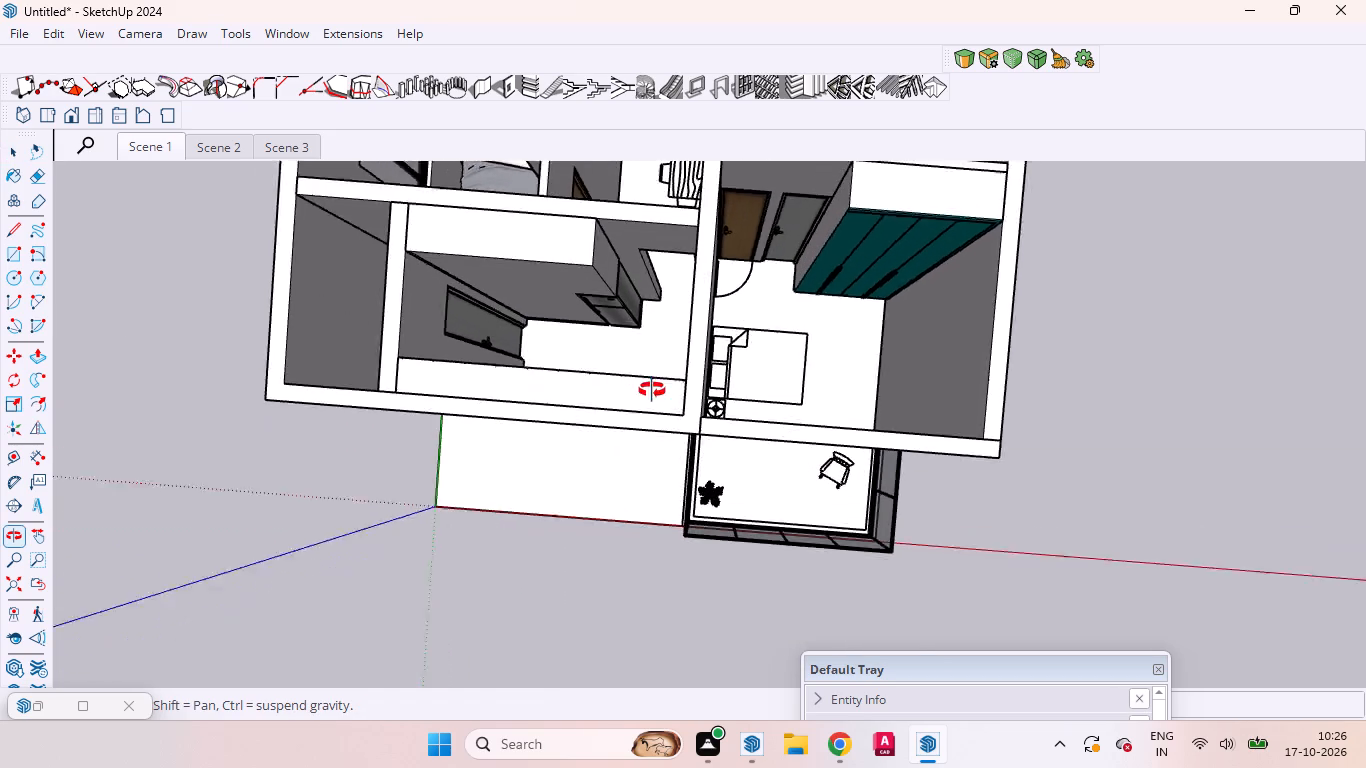
middle_drag(652, 390, 584, 384)
scroll(584, 385, up, 1)
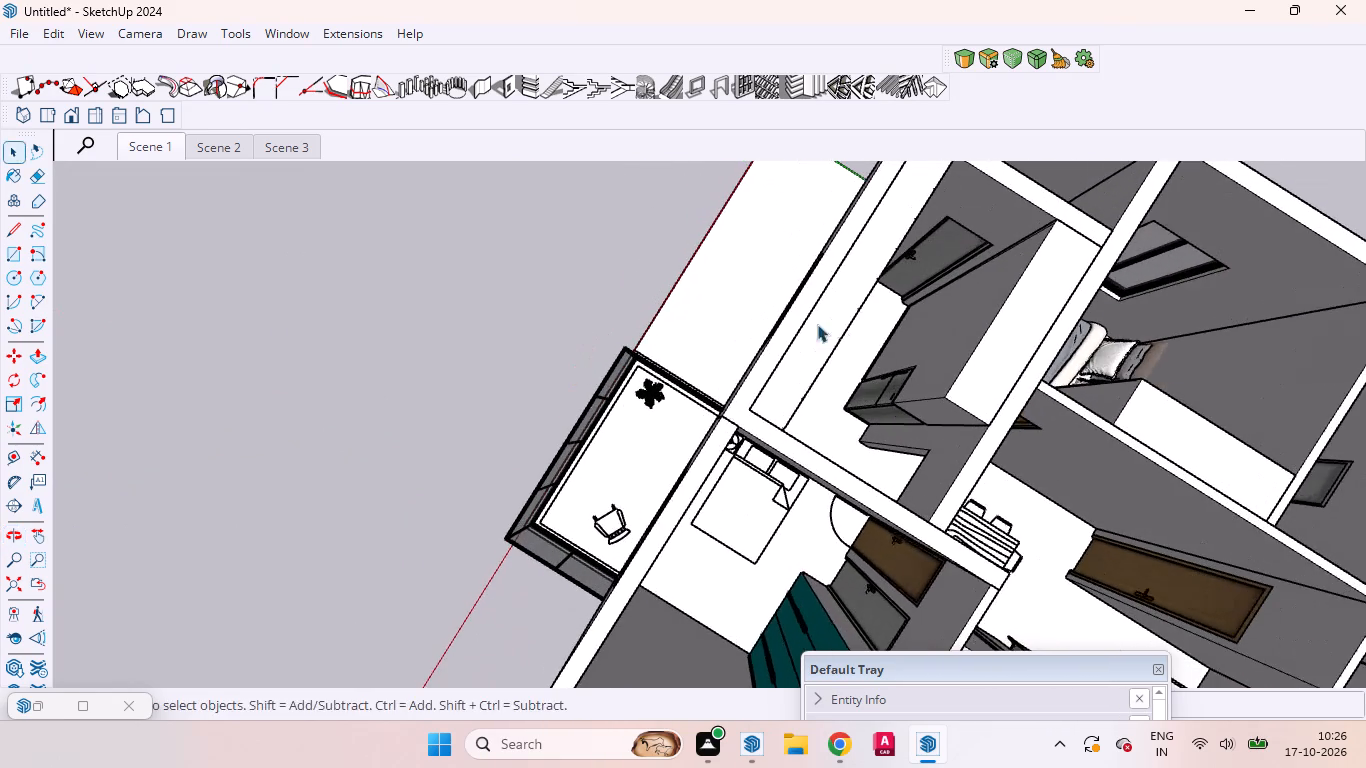
scroll(346, 263, down, 5)
middle_drag(394, 364, 442, 384)
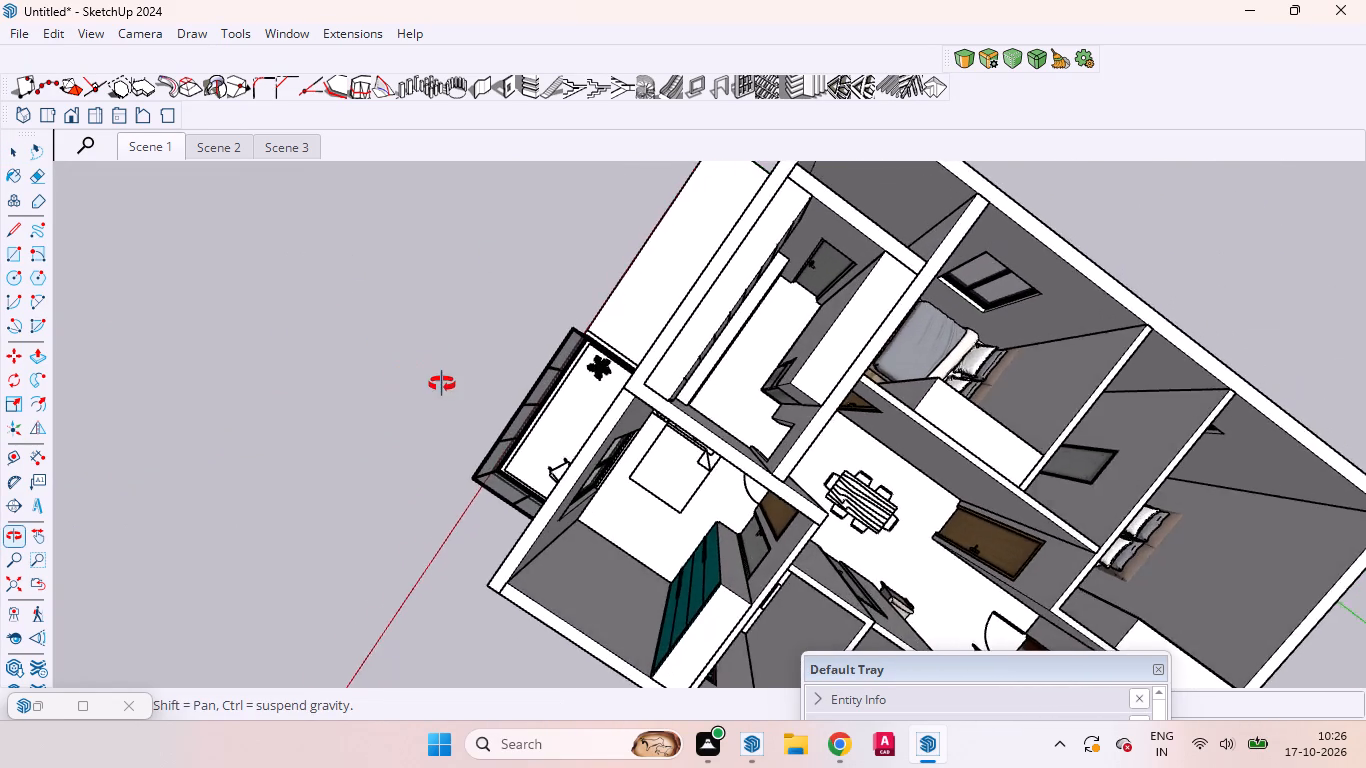
middle_drag(442, 384, 432, 414)
scroll(432, 416, up, 1)
scroll(260, 334, down, 7)
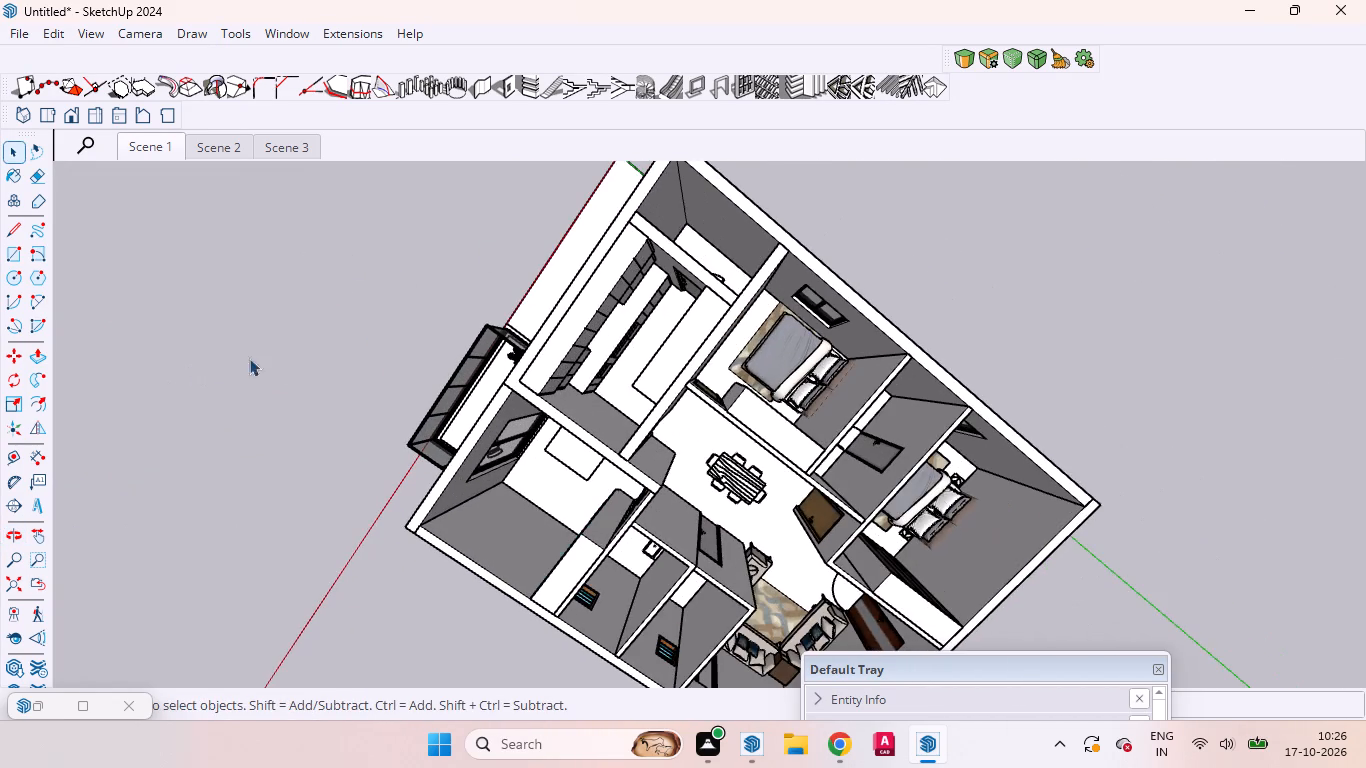
scroll(294, 390, up, 1)
scroll(843, 232, up, 2)
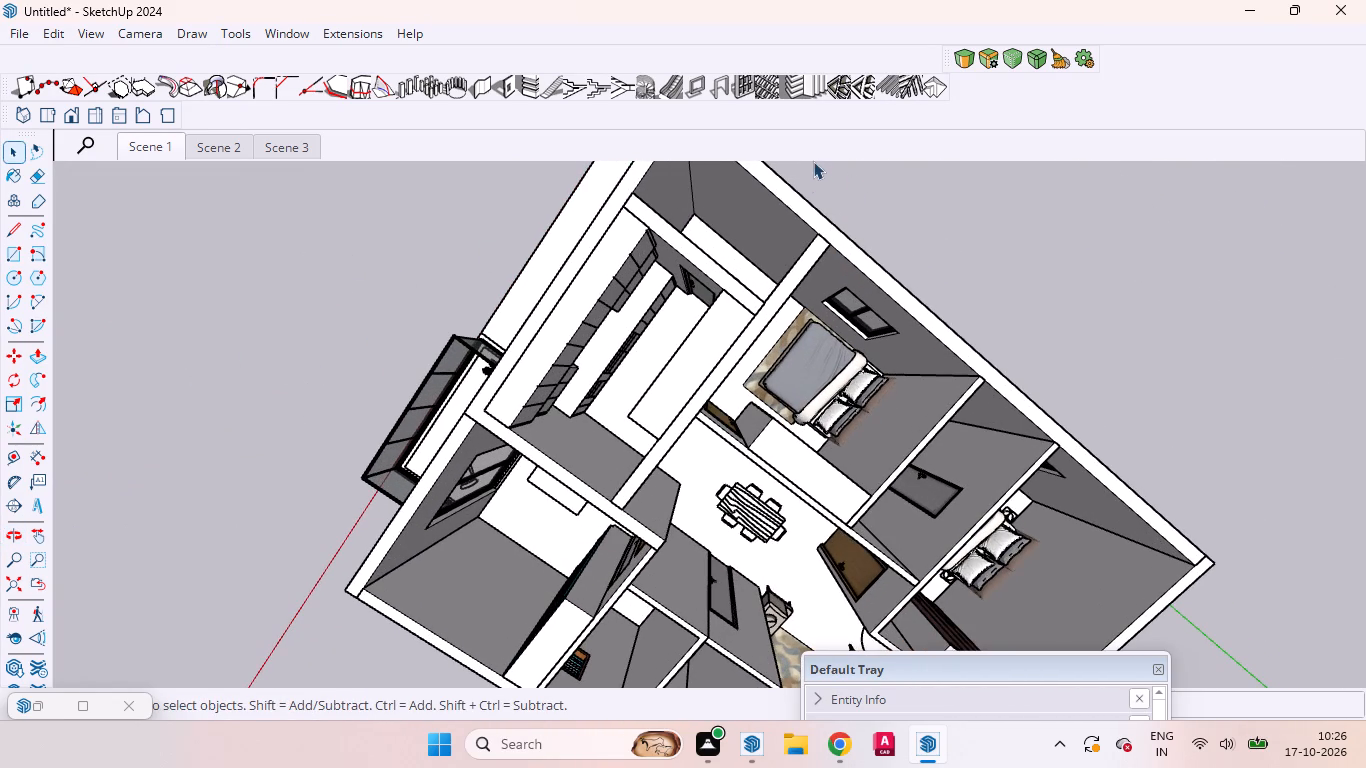
scroll(712, 324, down, 6)
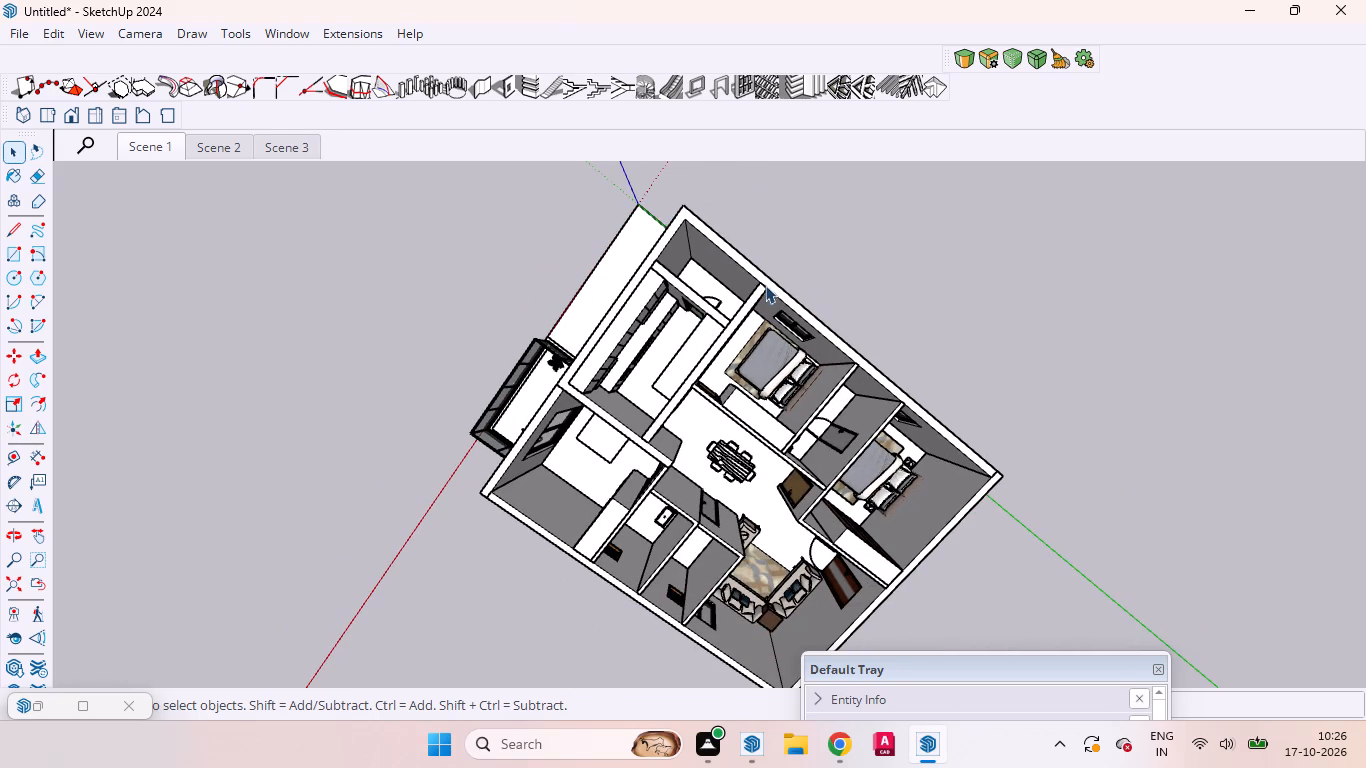
click(787, 232)
middle_drag(812, 238, 796, 201)
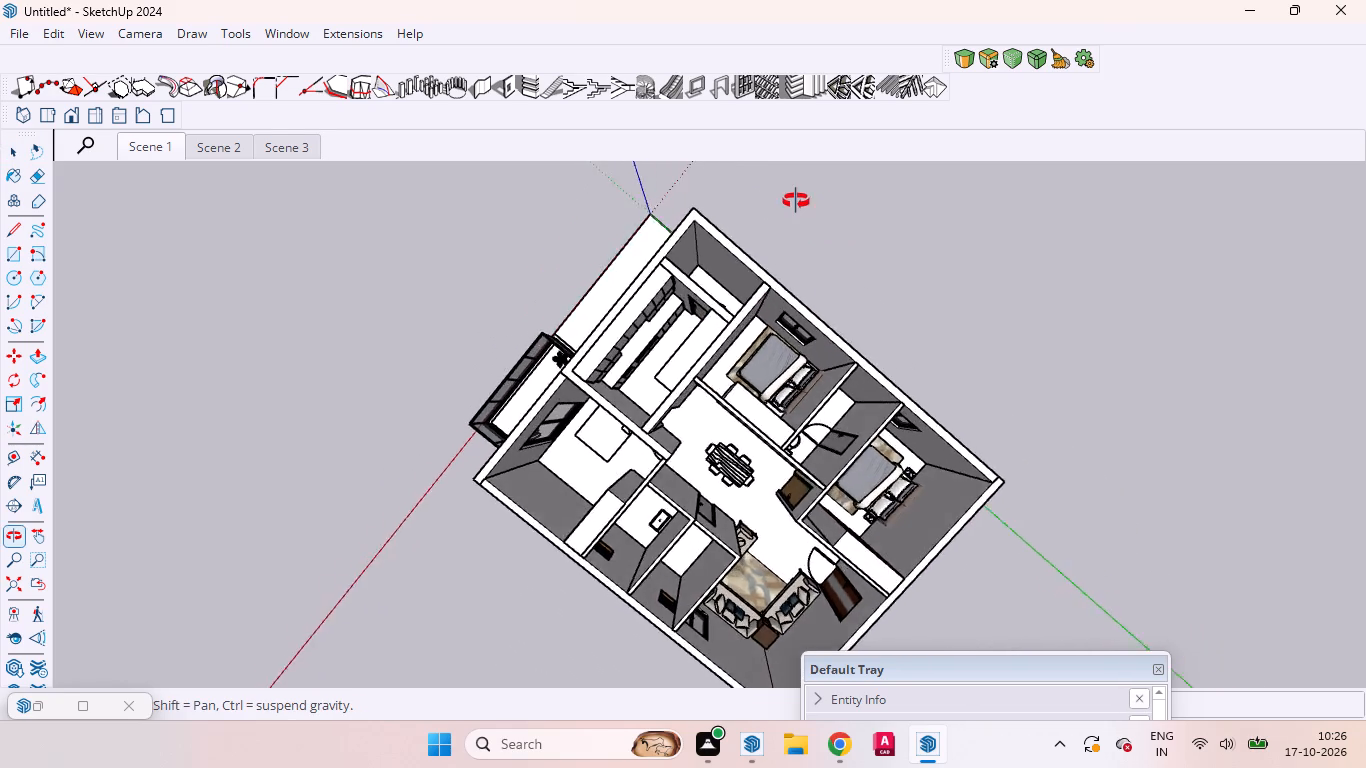
middle_drag(796, 201, 673, 245)
scroll(634, 313, up, 4)
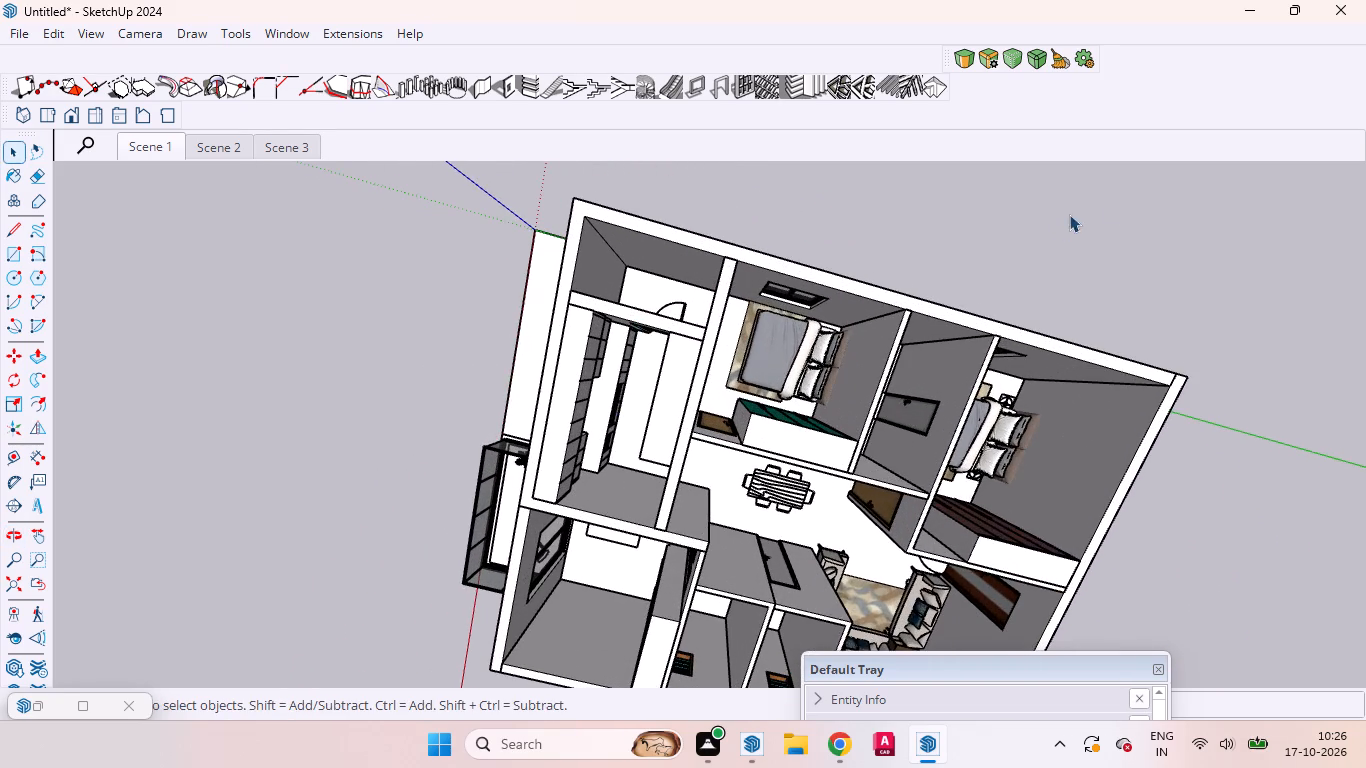
scroll(1080, 207, down, 6)
scroll(1141, 223, up, 1)
scroll(1141, 224, down, 2)
scroll(789, 354, up, 6)
middle_drag(799, 388, 1020, 256)
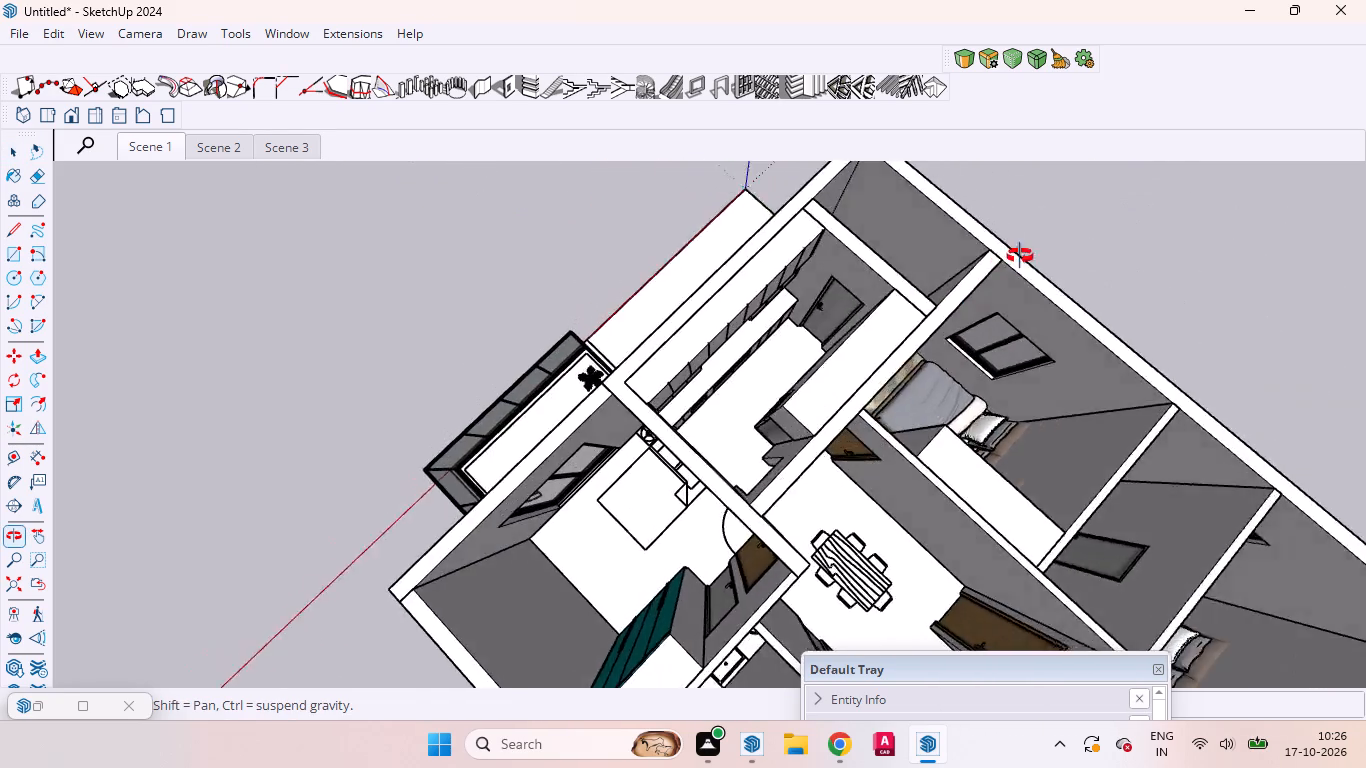
Bring the kitchen into view and switch the material library to the Asian Paints Chromatics collection.
middle_drag(1020, 256, 1029, 159)
scroll(1029, 158, up, 10)
middle_drag(755, 332, 1050, 289)
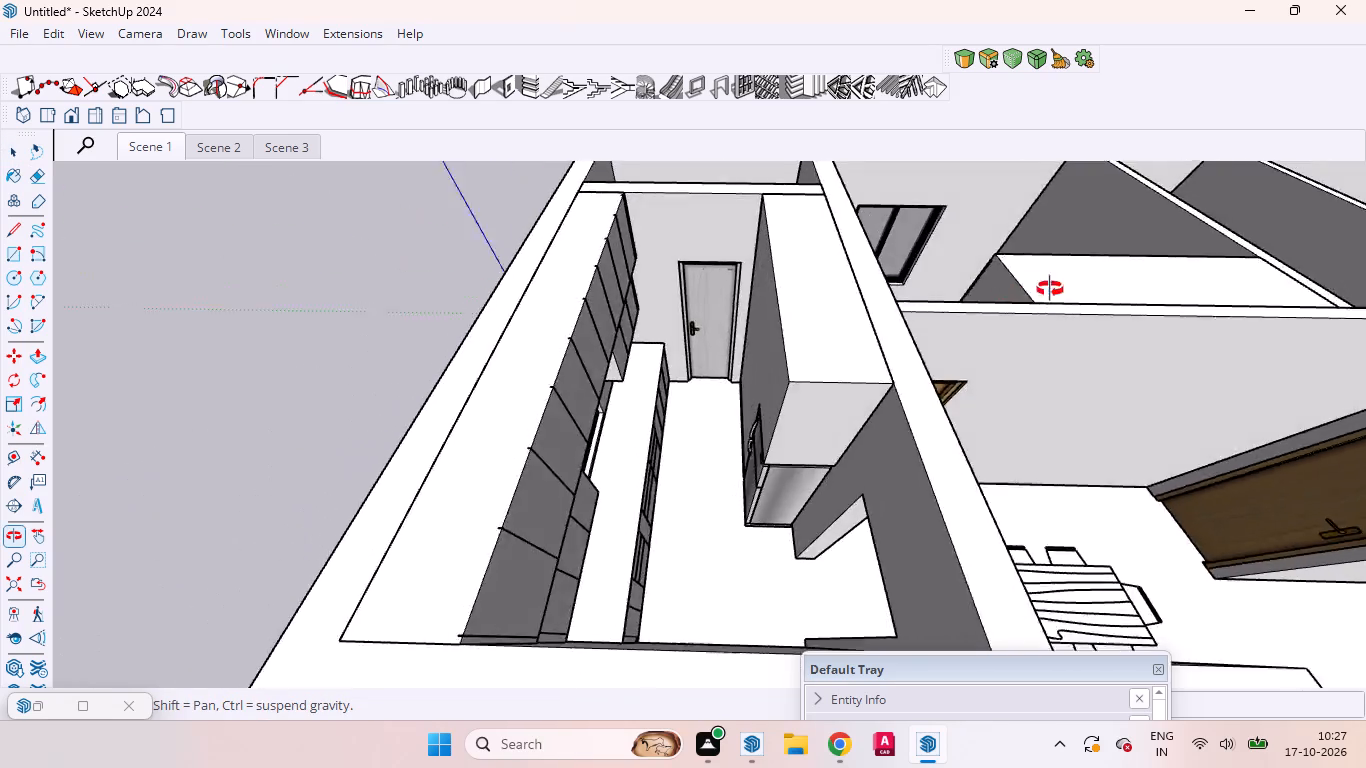
middle_drag(1050, 289, 572, 412)
scroll(572, 412, up, 1)
scroll(572, 412, down, 1)
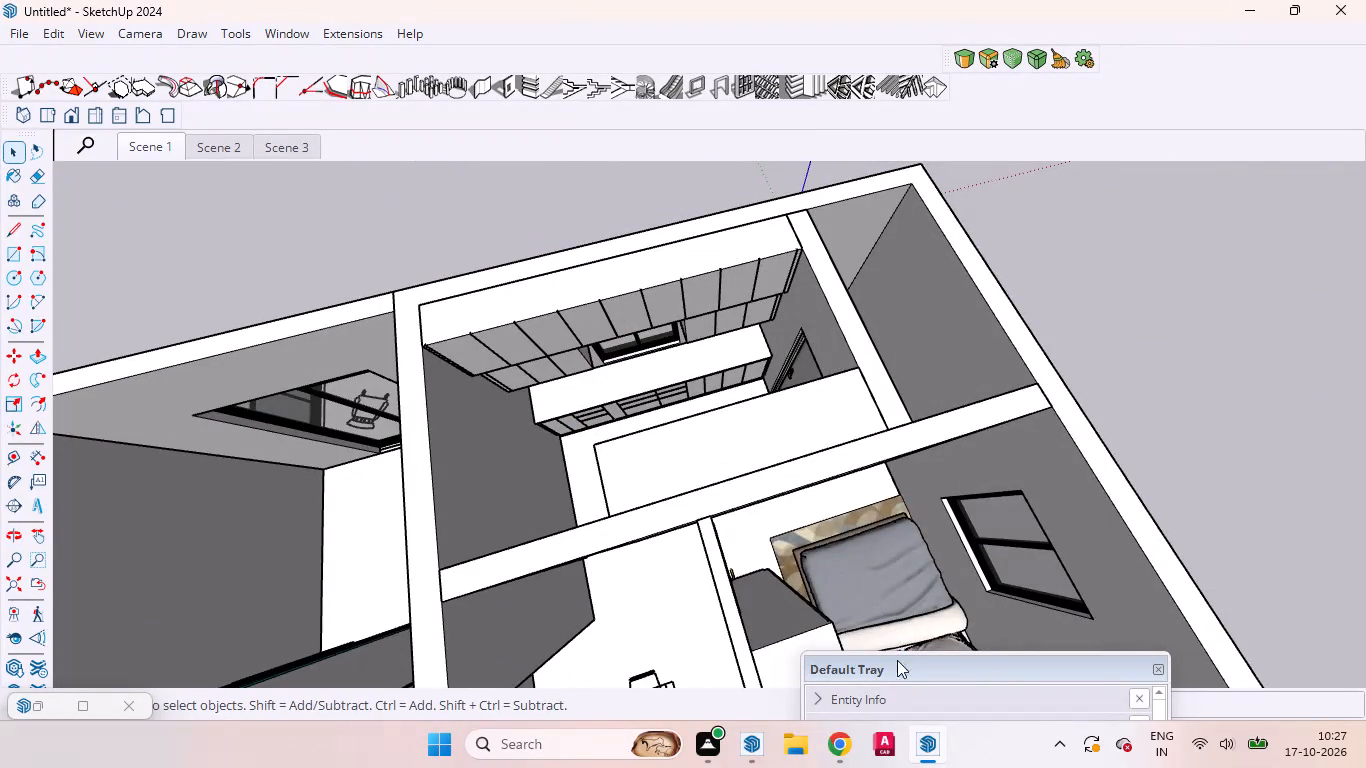
drag(897, 662, 1035, 106)
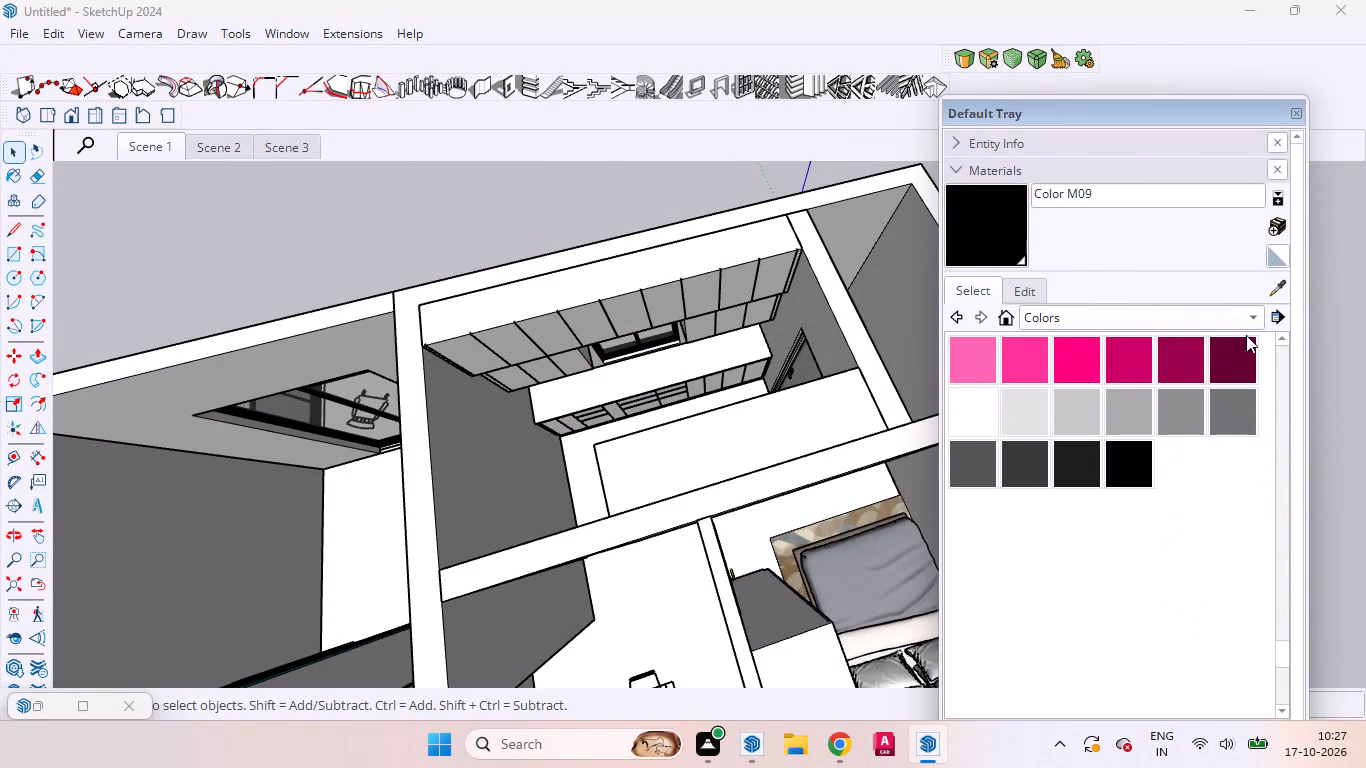
click(1256, 321)
click(1118, 538)
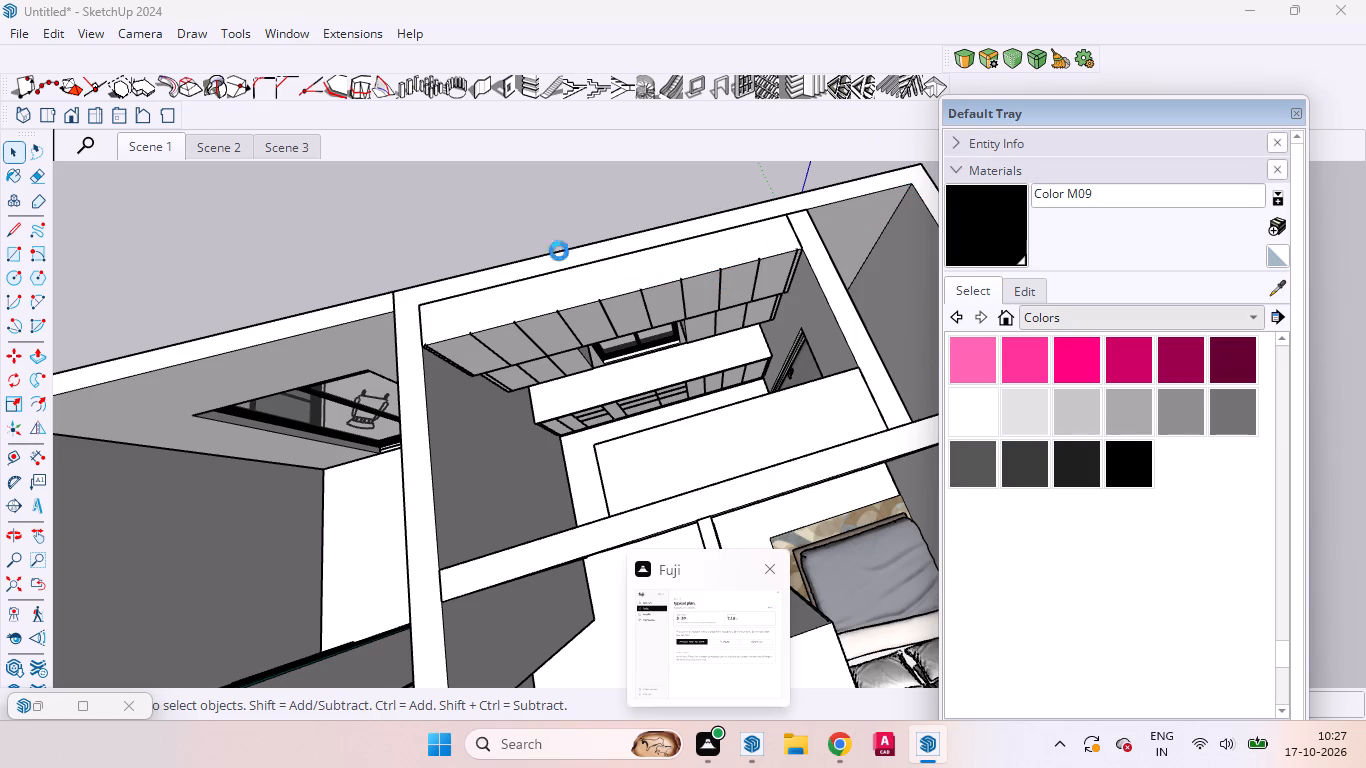
click(526, 222)
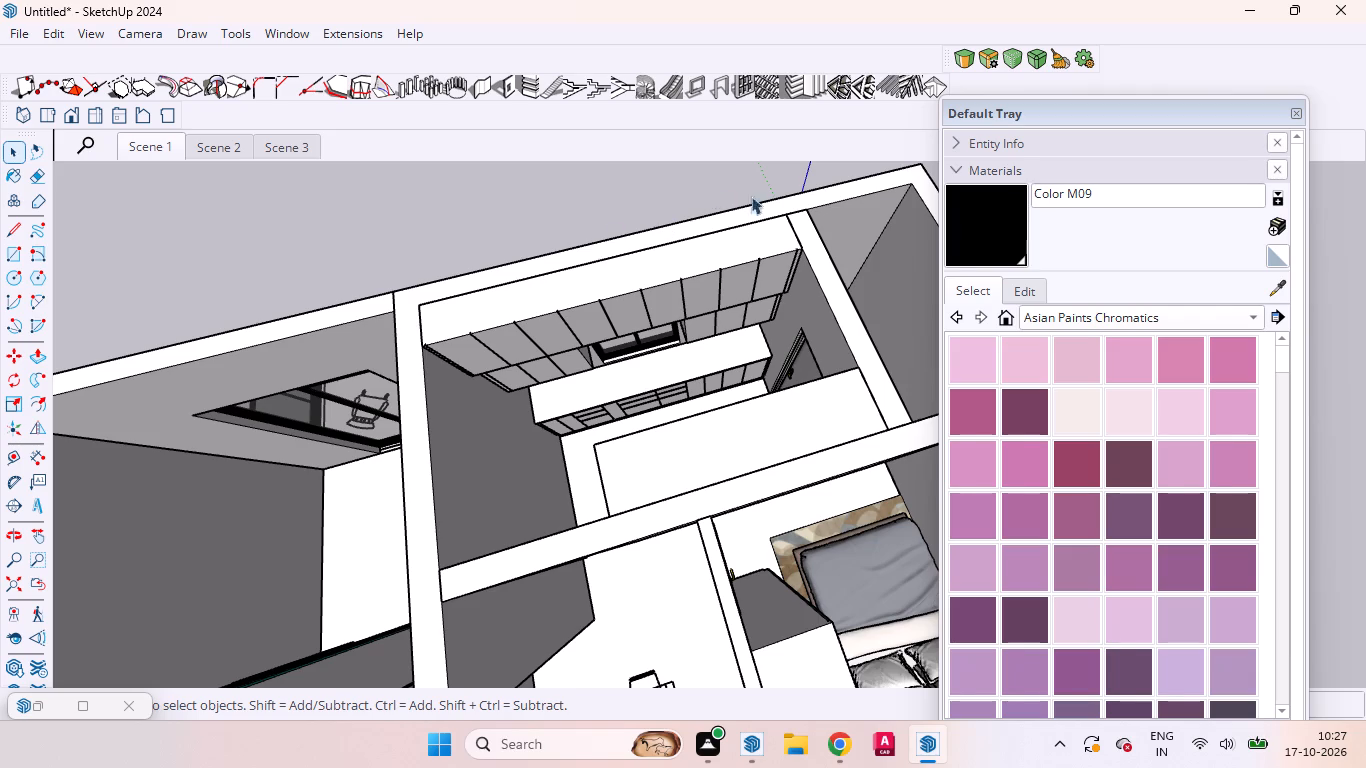
Find the green 0604 AP 9737 Aquamarine Pop-N and paint the kitchen's base cabinet group with it.
scroll(1083, 407, up, 1)
scroll(1083, 407, down, 5)
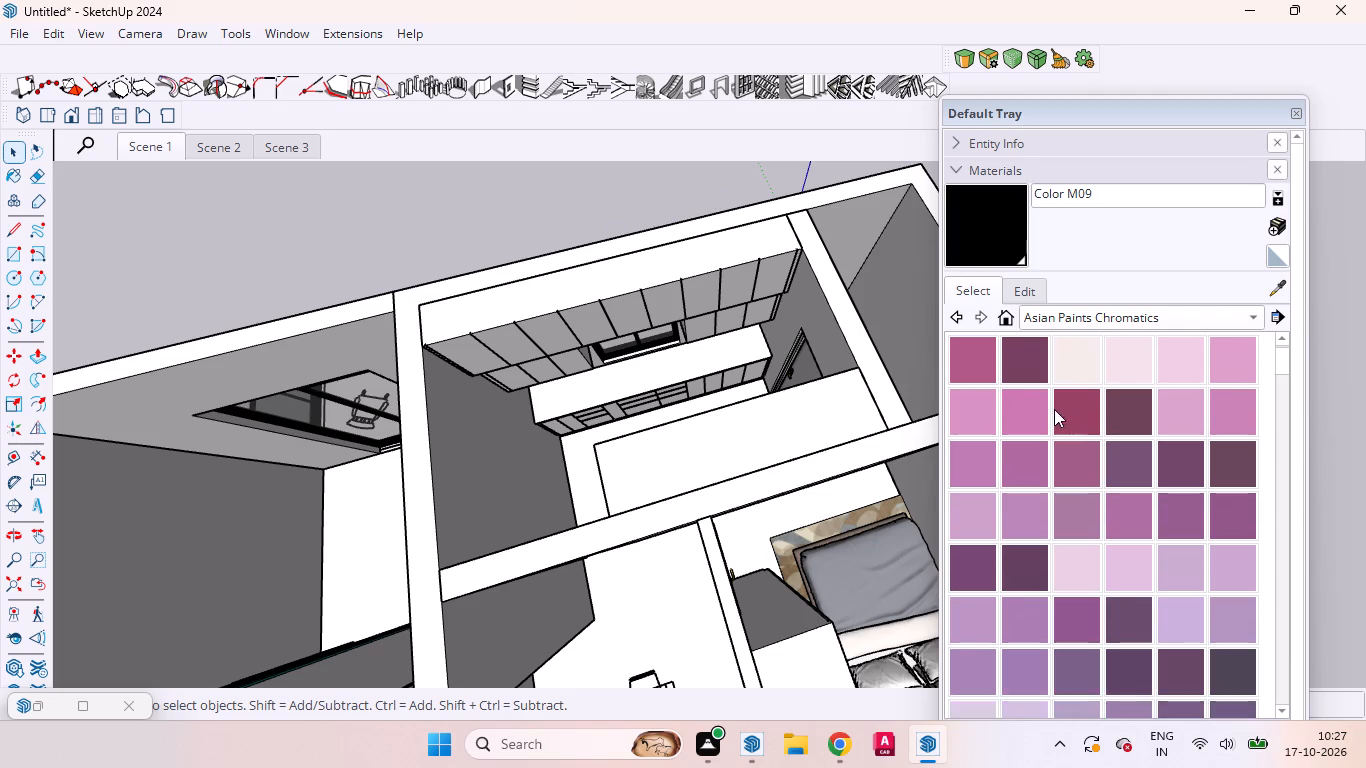
scroll(1054, 409, down, 11)
scroll(1050, 433, up, 2)
scroll(1050, 434, down, 8)
scroll(1054, 429, up, 1)
scroll(1054, 429, down, 8)
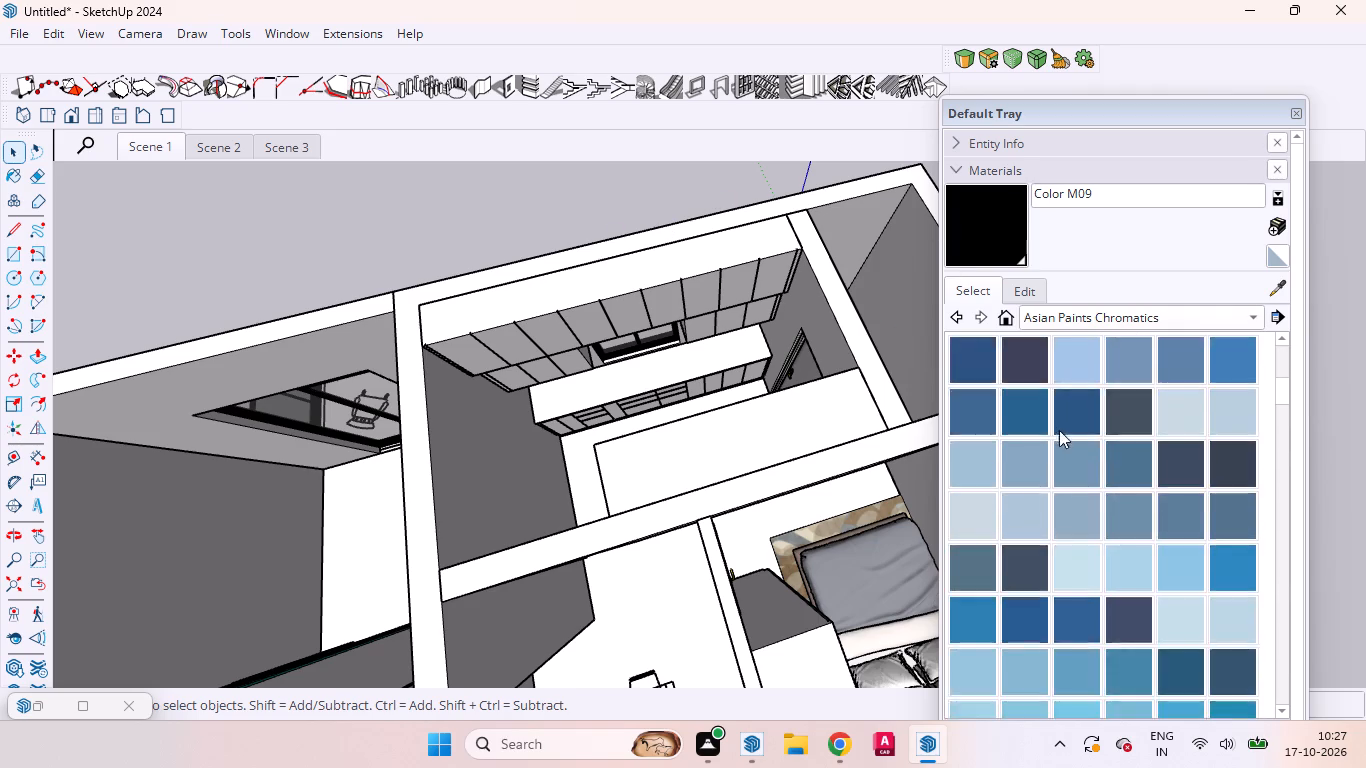
scroll(1059, 430, down, 7)
scroll(1055, 415, up, 1)
scroll(1055, 416, down, 17)
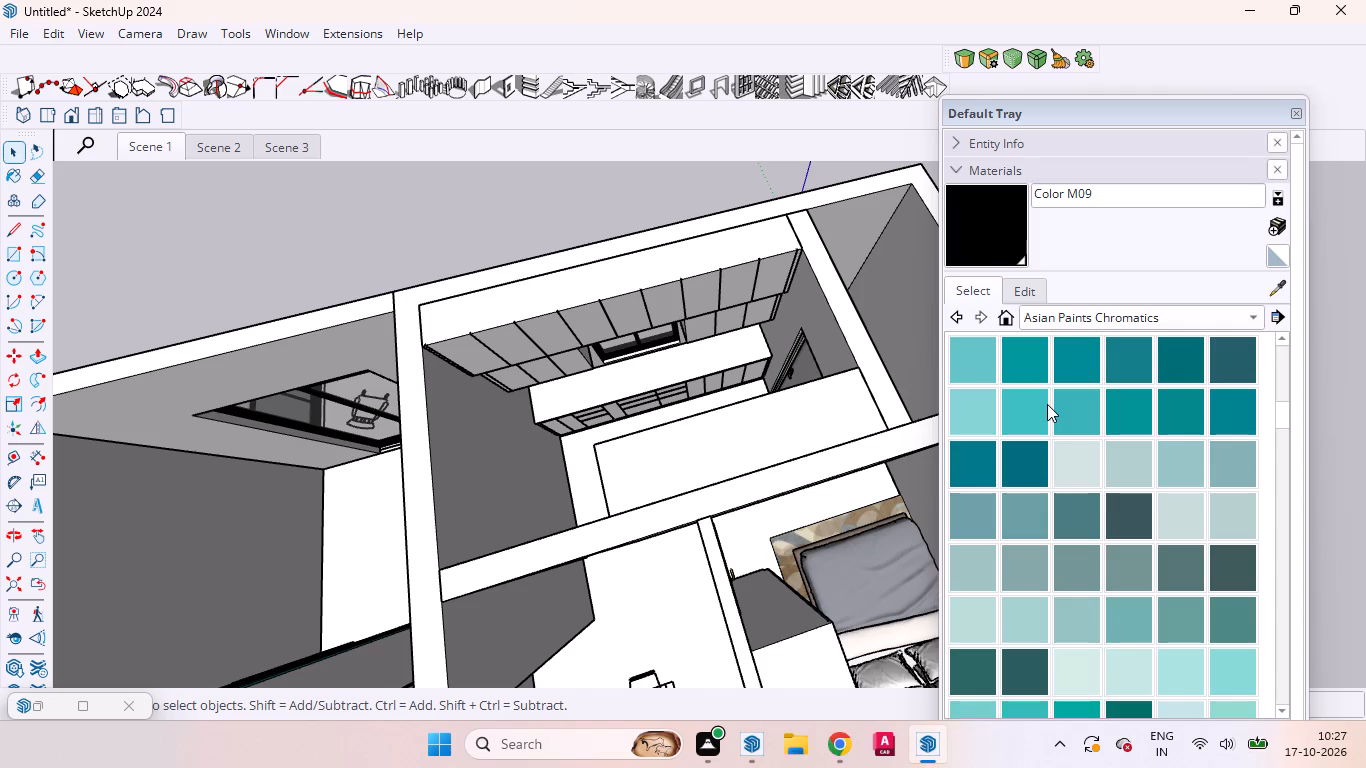
scroll(1047, 404, up, 1)
click(1128, 409)
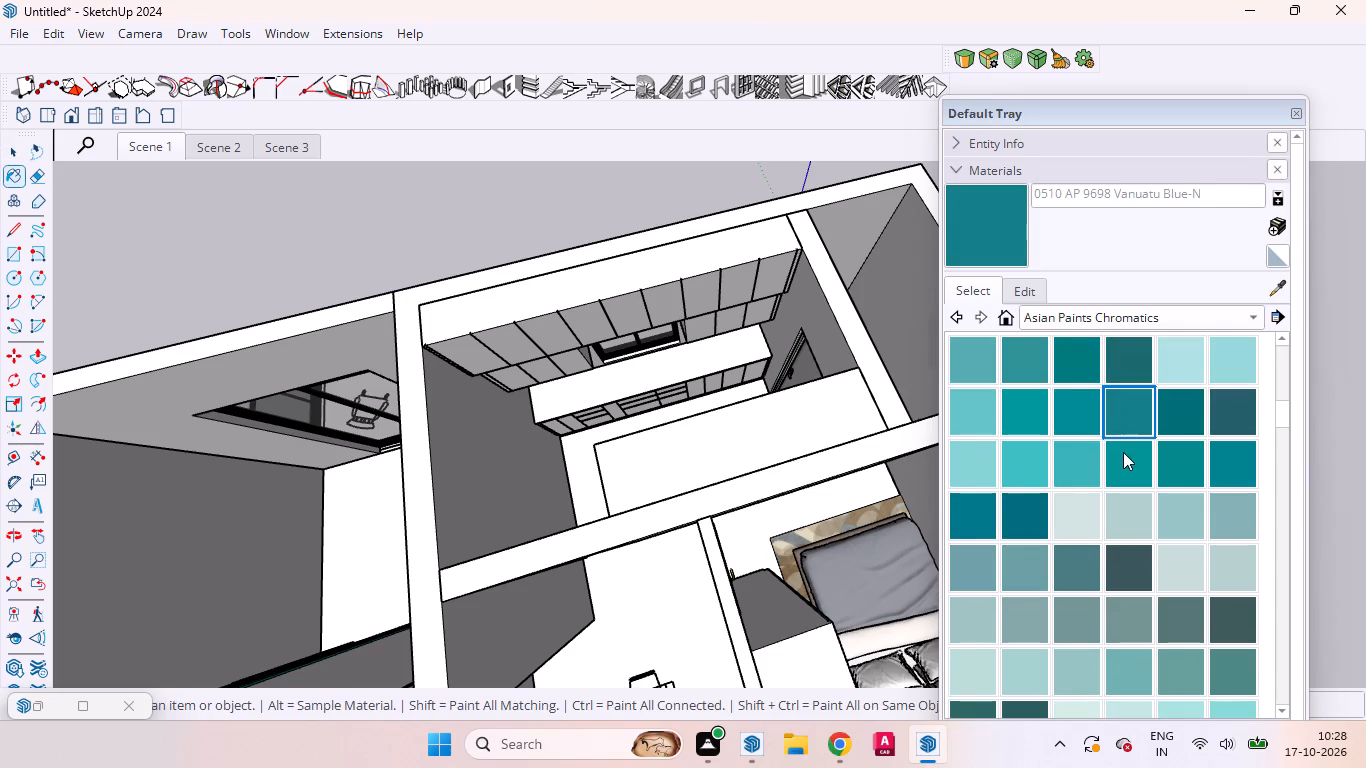
click(1128, 446)
scroll(1090, 445, down, 7)
click(1232, 565)
scroll(1108, 444, down, 1)
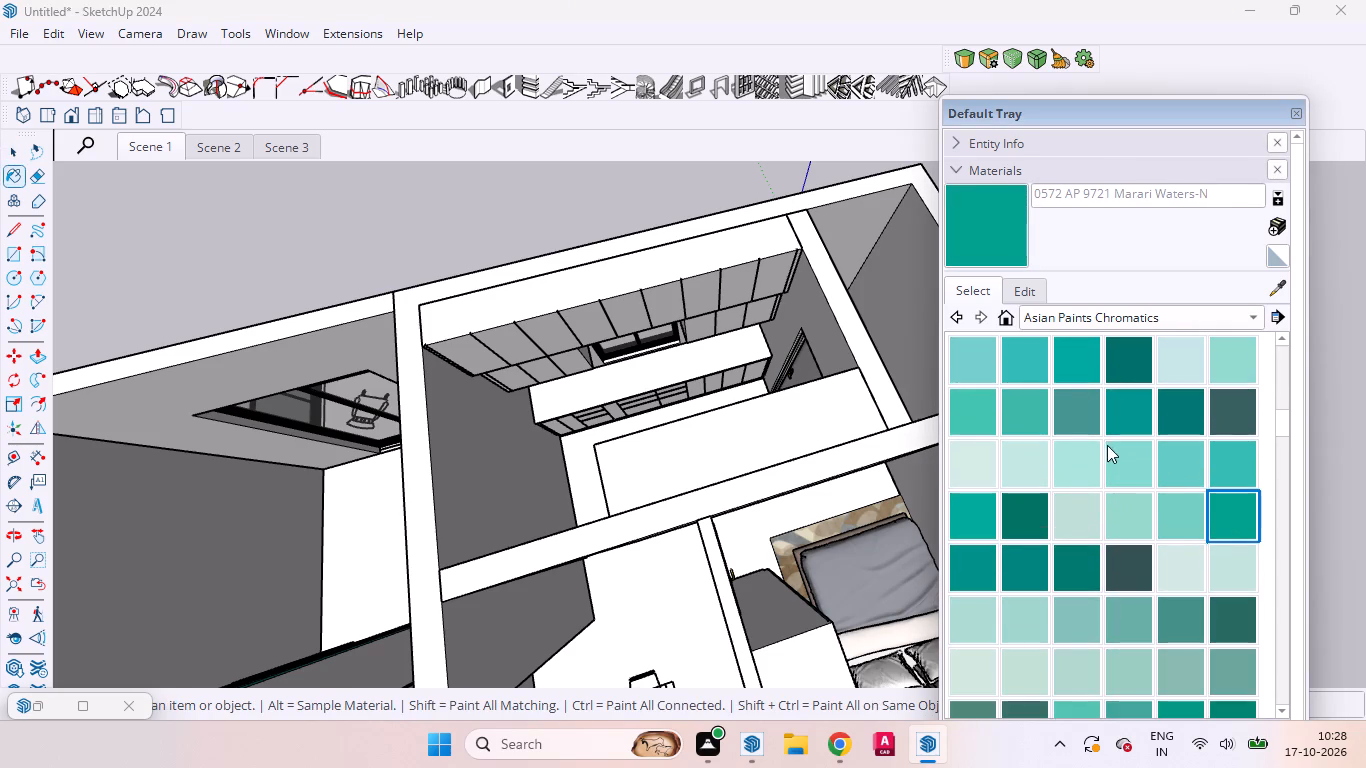
scroll(1105, 446, down, 1)
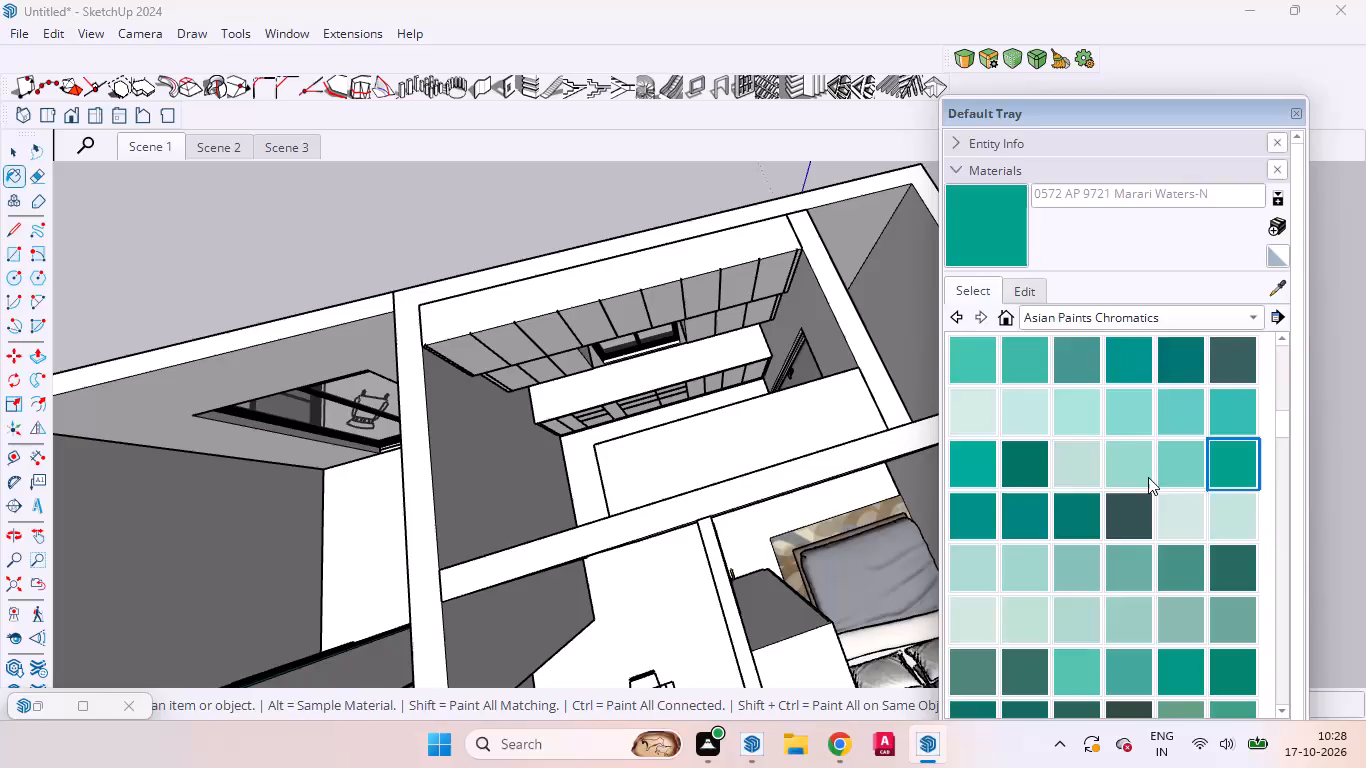
scroll(1169, 484, down, 3)
click(1037, 603)
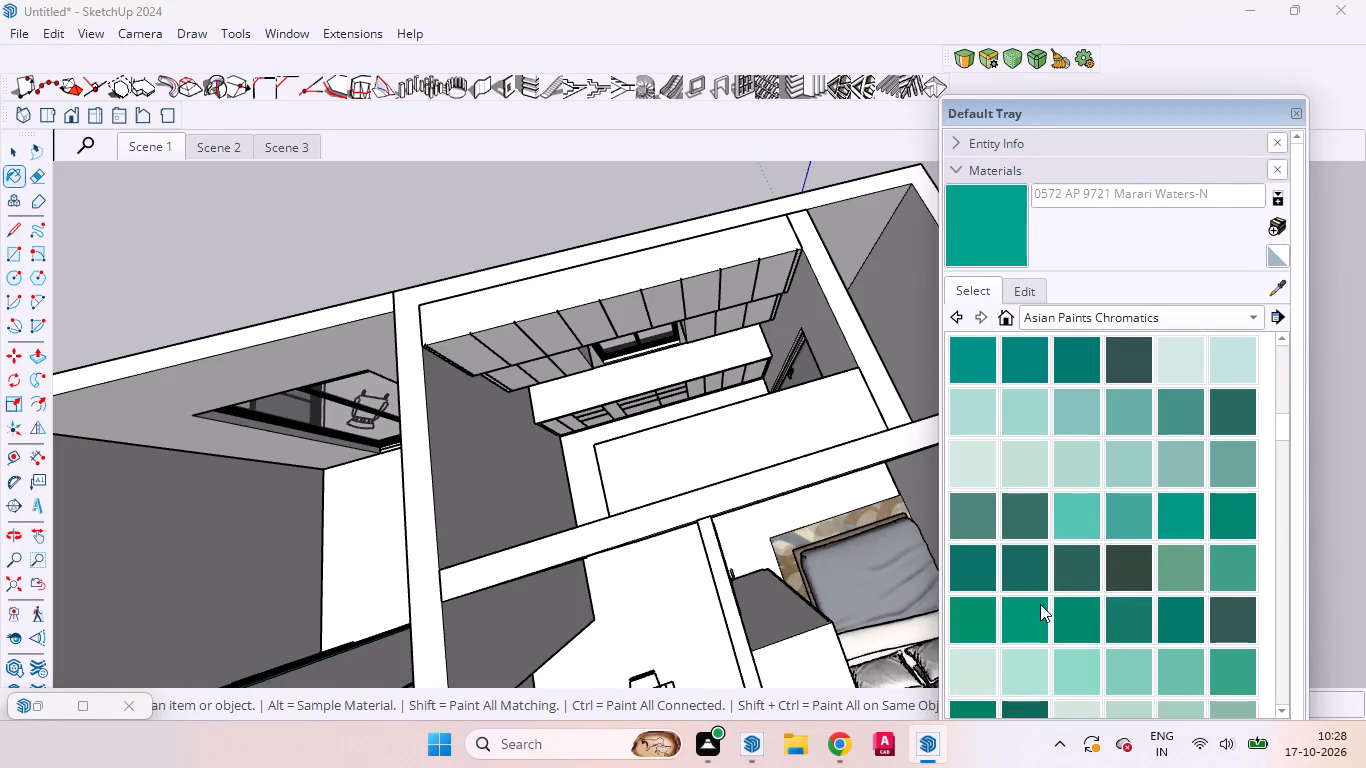
click(693, 372)
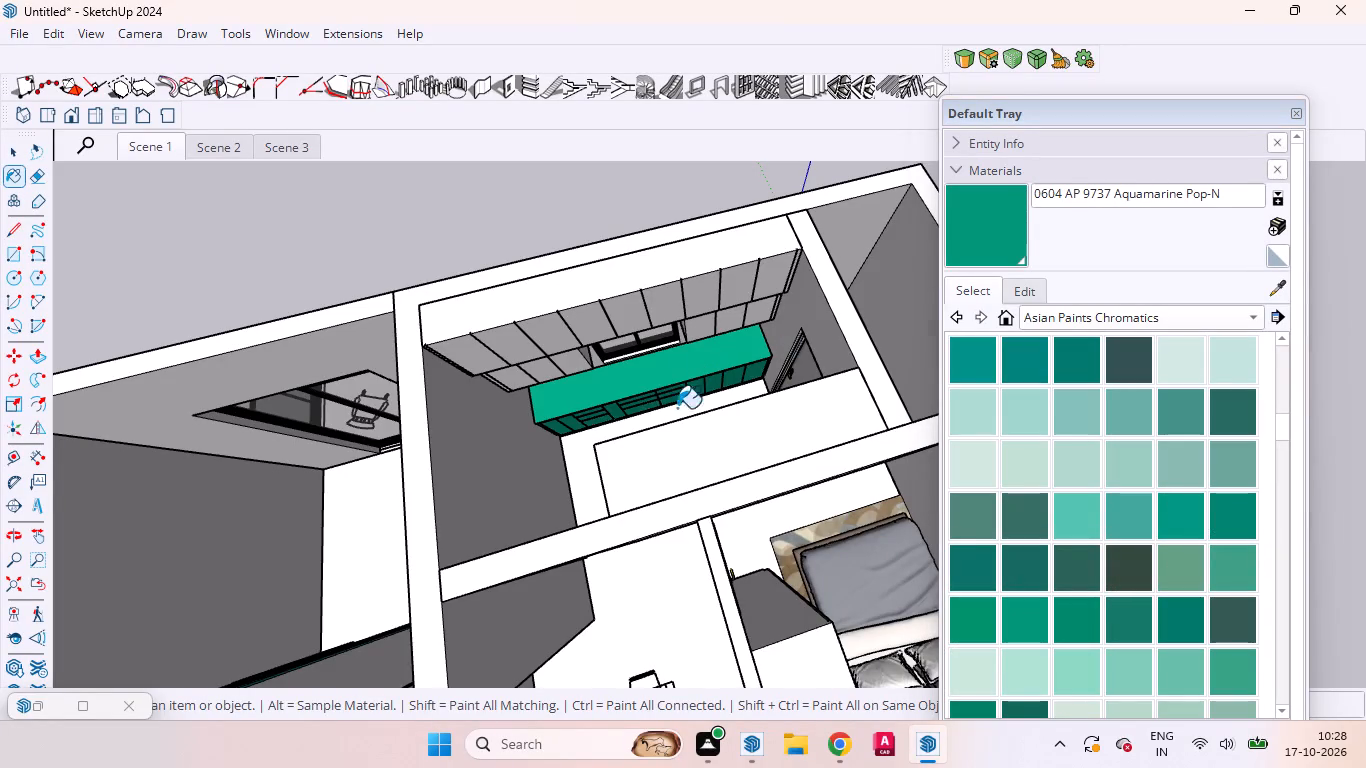
In the Scene 1 view, paint the wall cabinets beside the kitchen window with 0932 AP 7856 GOLDILOCKS.
scroll(675, 423, up, 1)
scroll(675, 423, down, 1)
scroll(675, 423, up, 10)
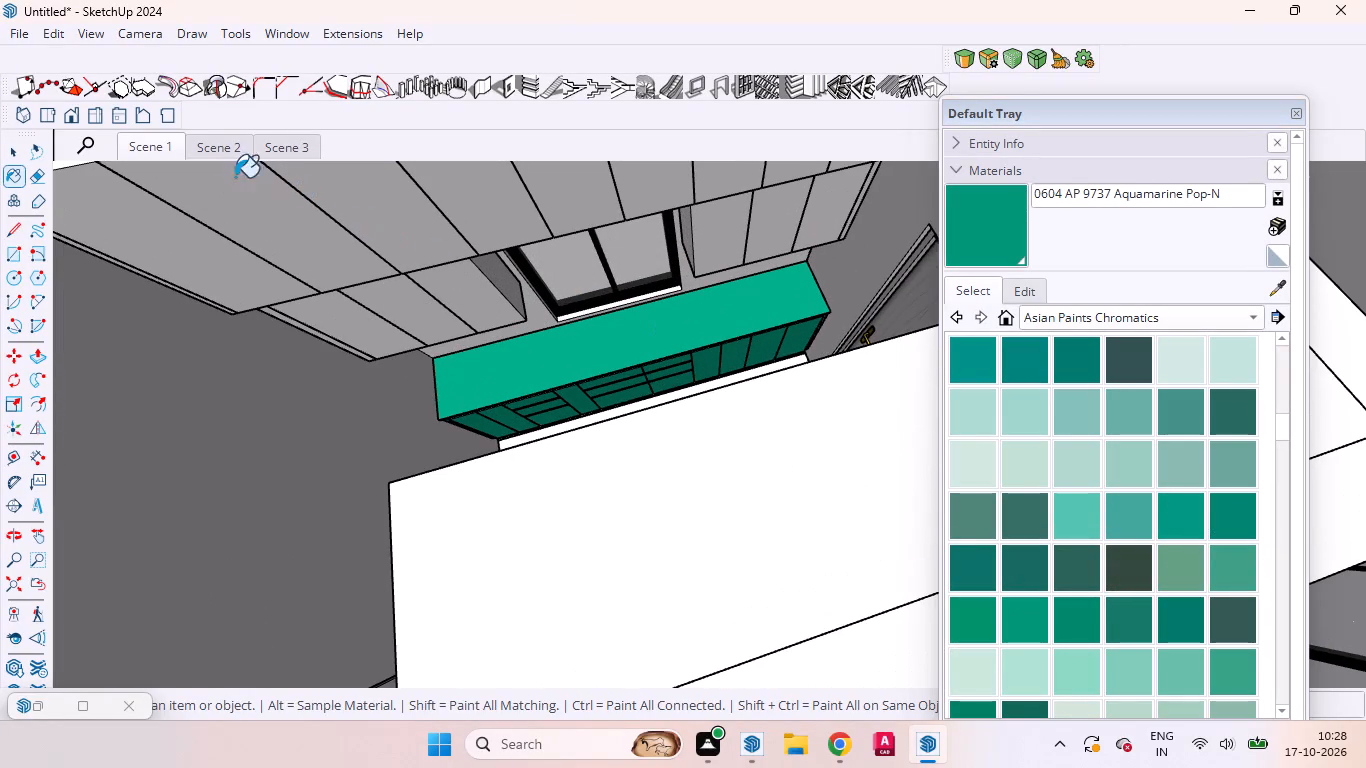
click(167, 146)
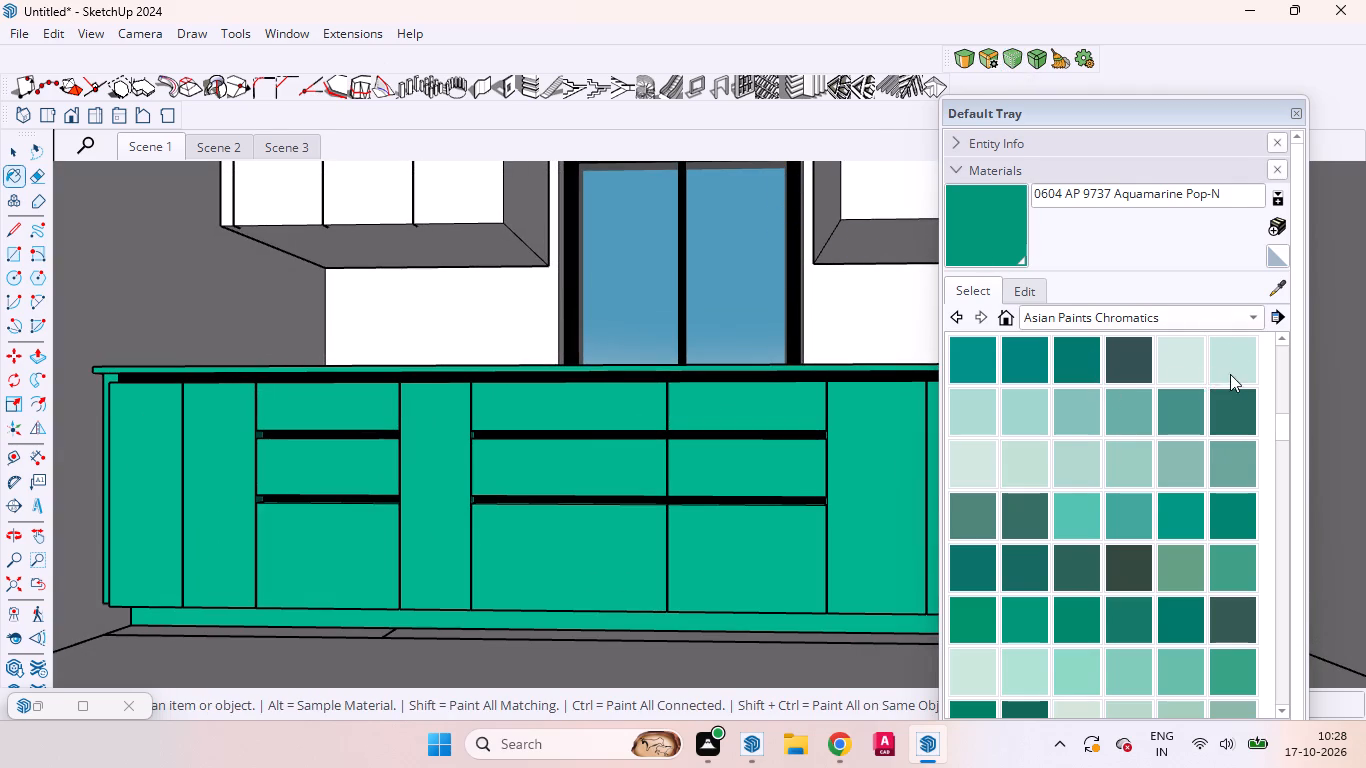
scroll(1166, 374, down, 19)
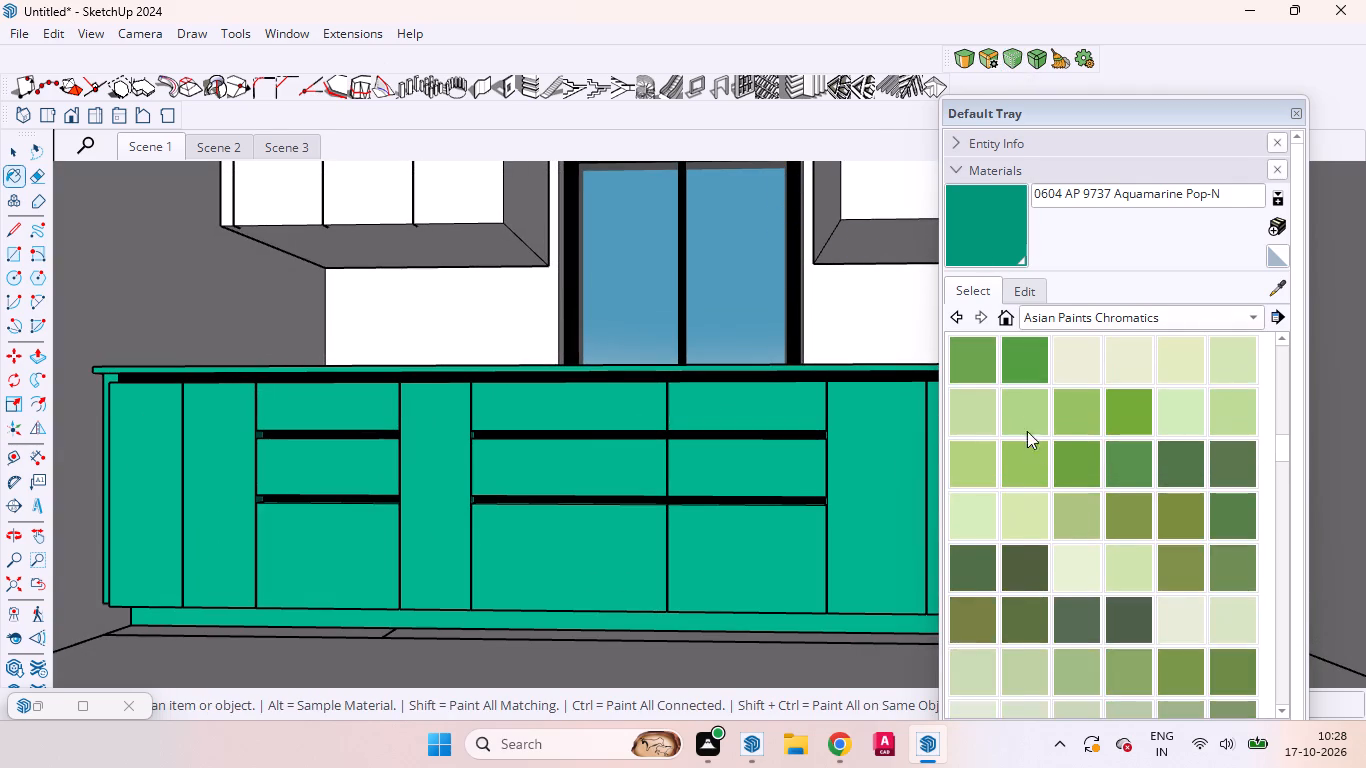
scroll(1033, 443, down, 7)
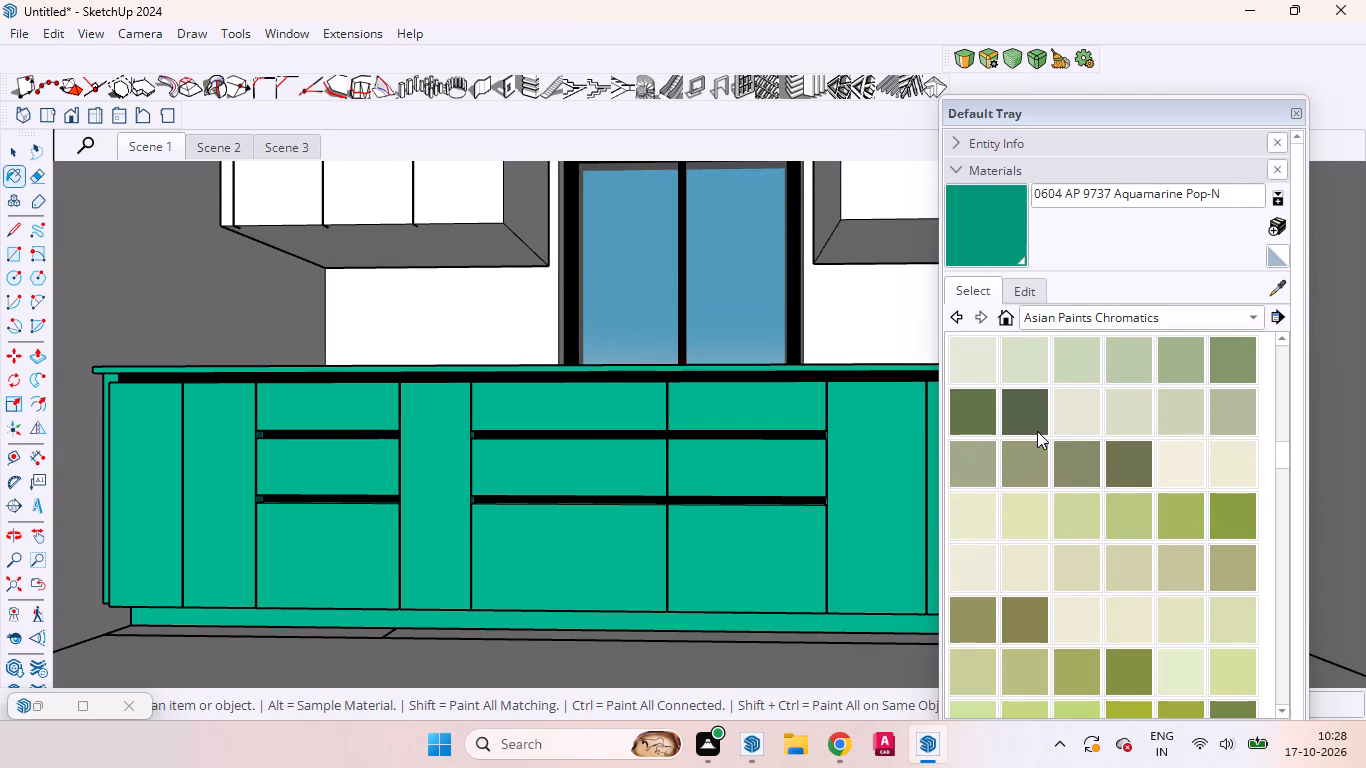
scroll(1057, 456, down, 8)
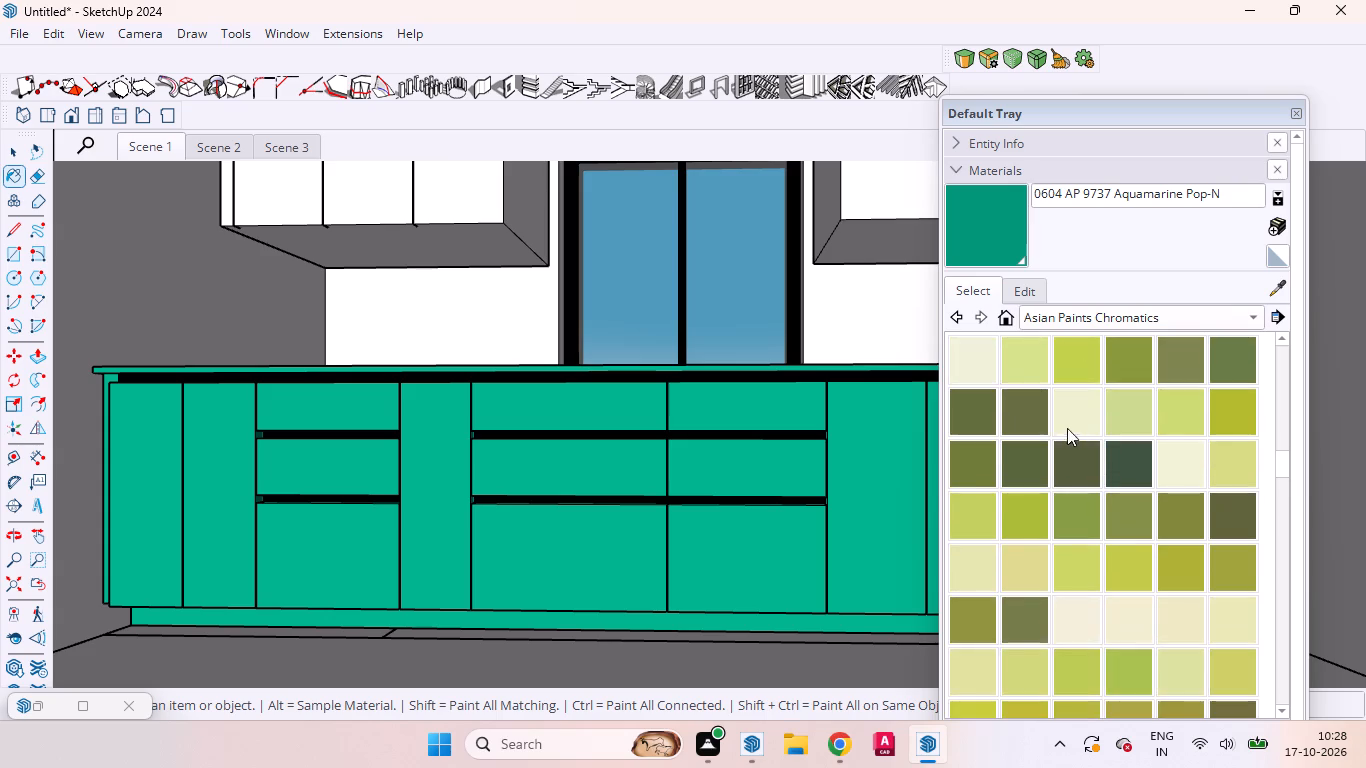
scroll(1067, 433, down, 13)
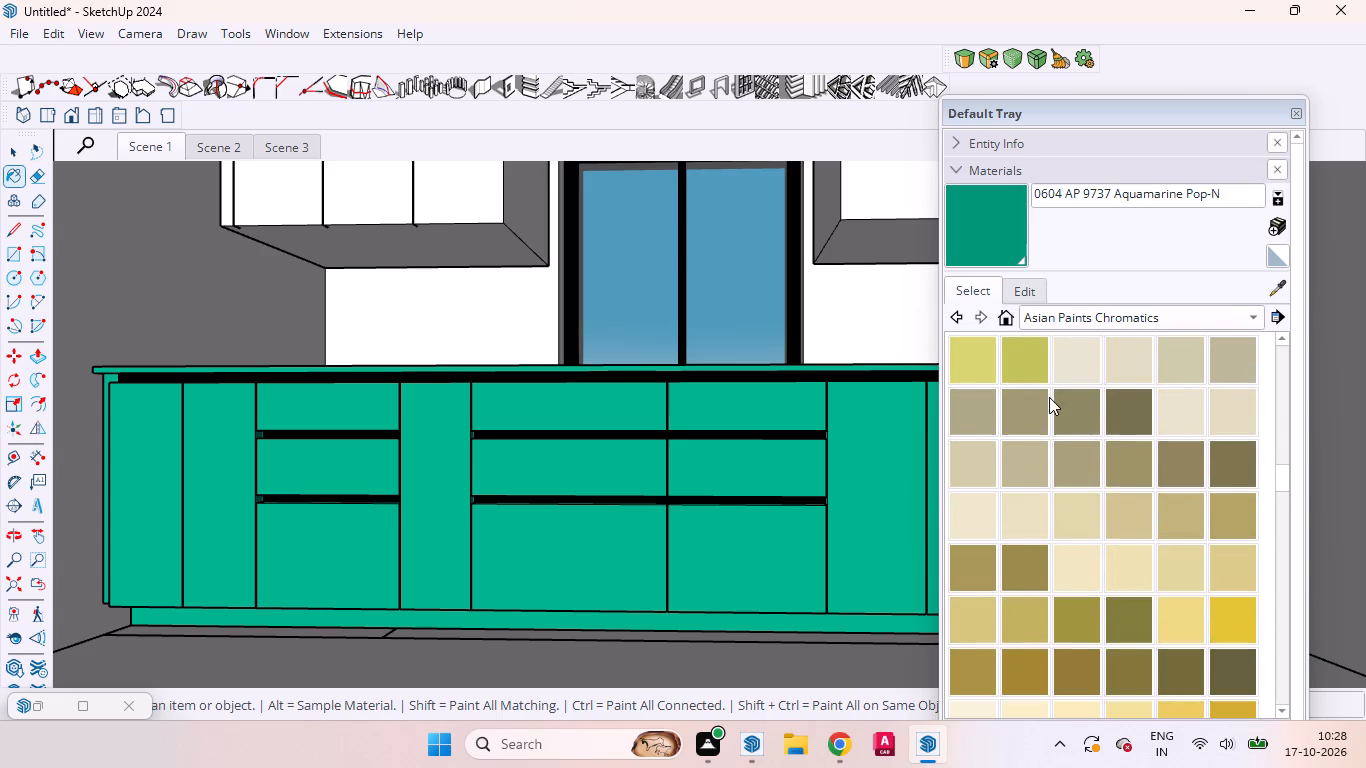
scroll(1049, 394, down, 5)
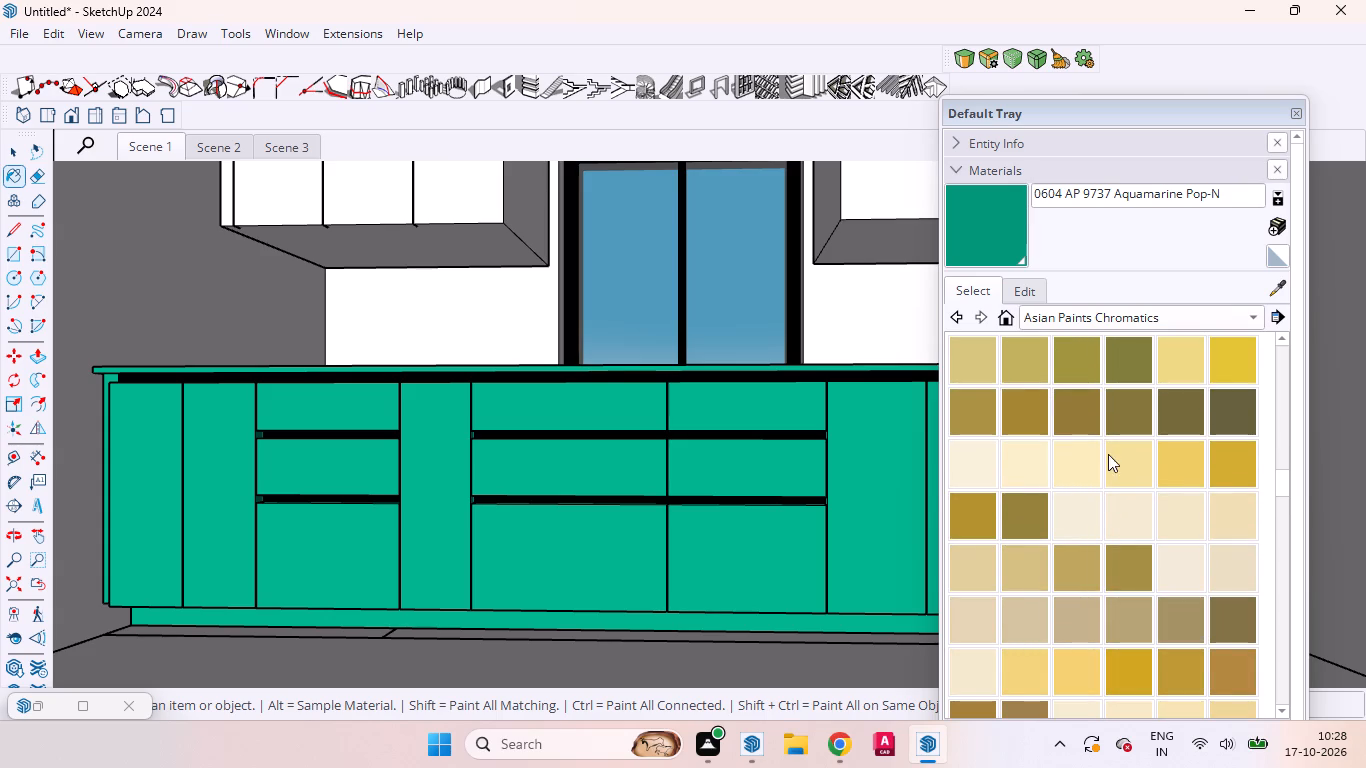
scroll(1059, 478, down, 2)
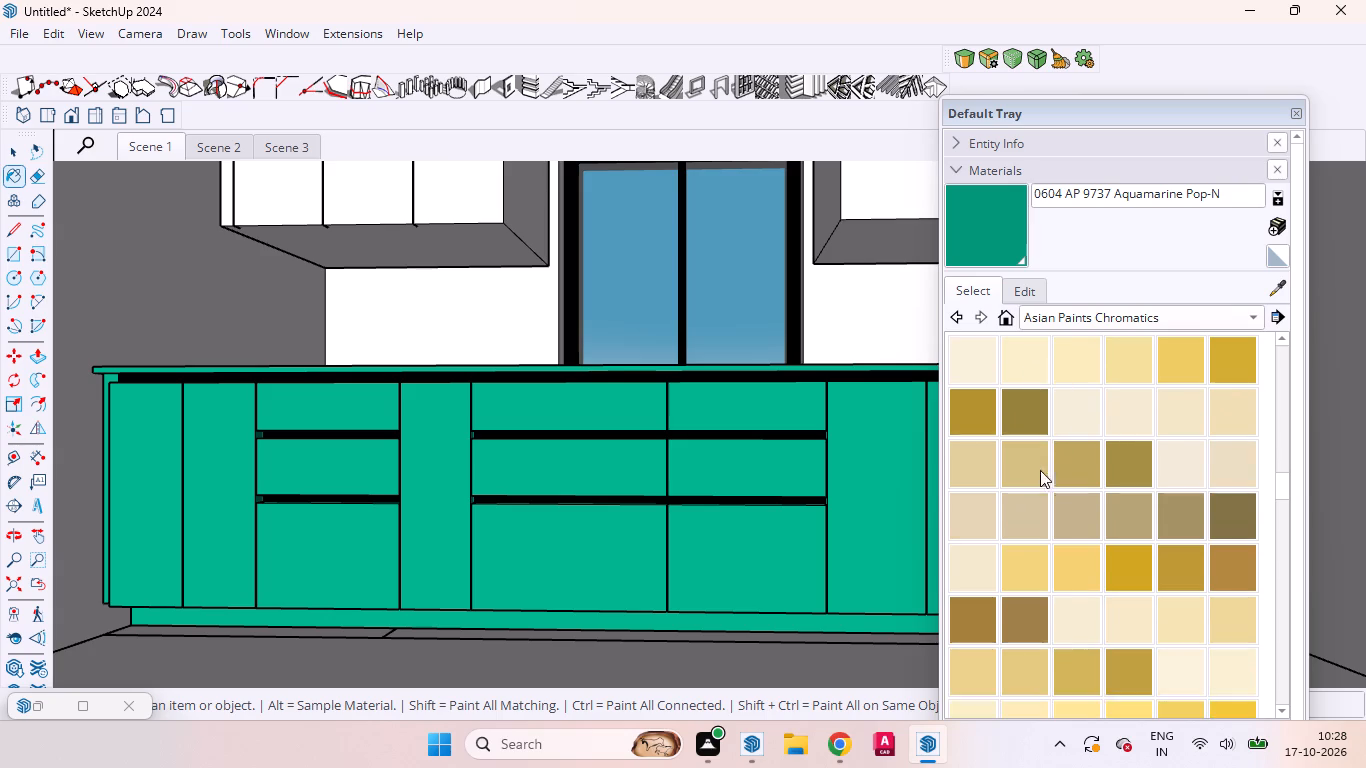
scroll(1034, 462, down, 2)
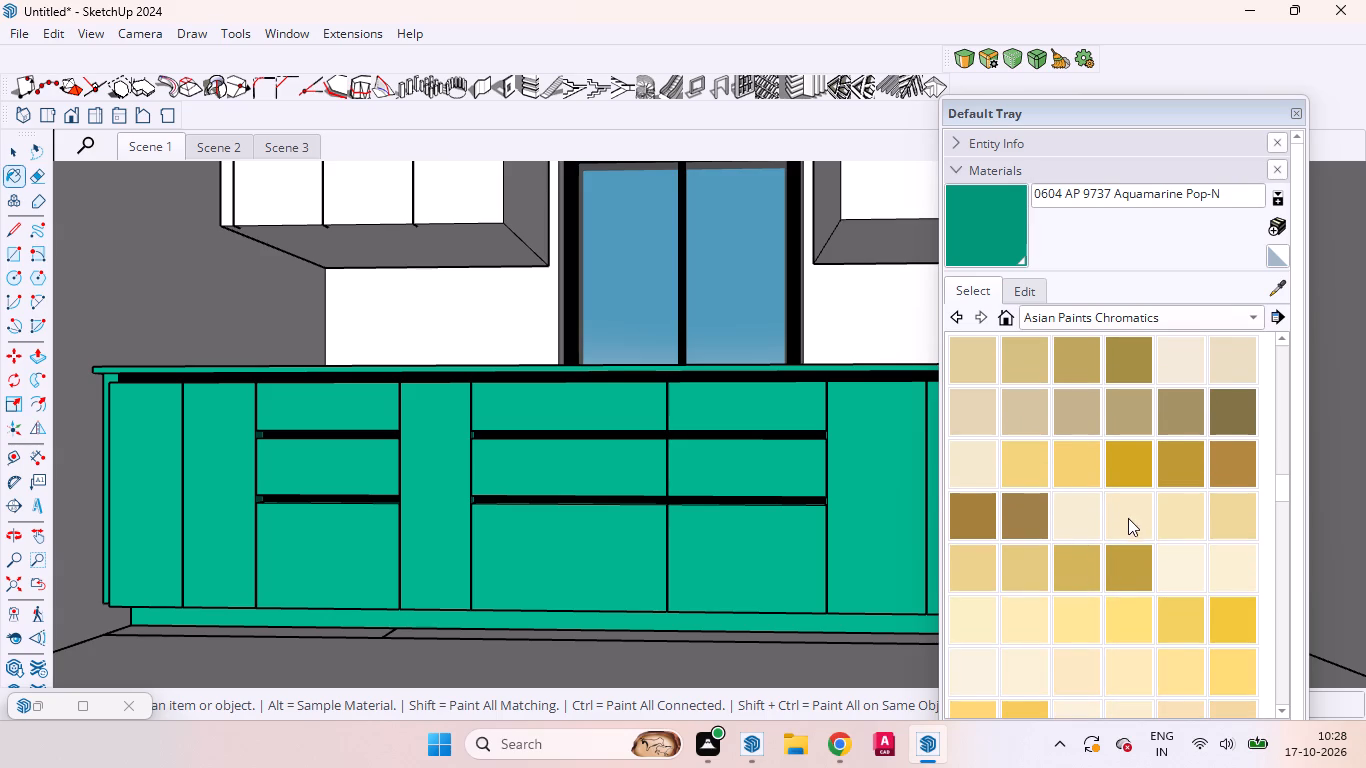
click(1236, 512)
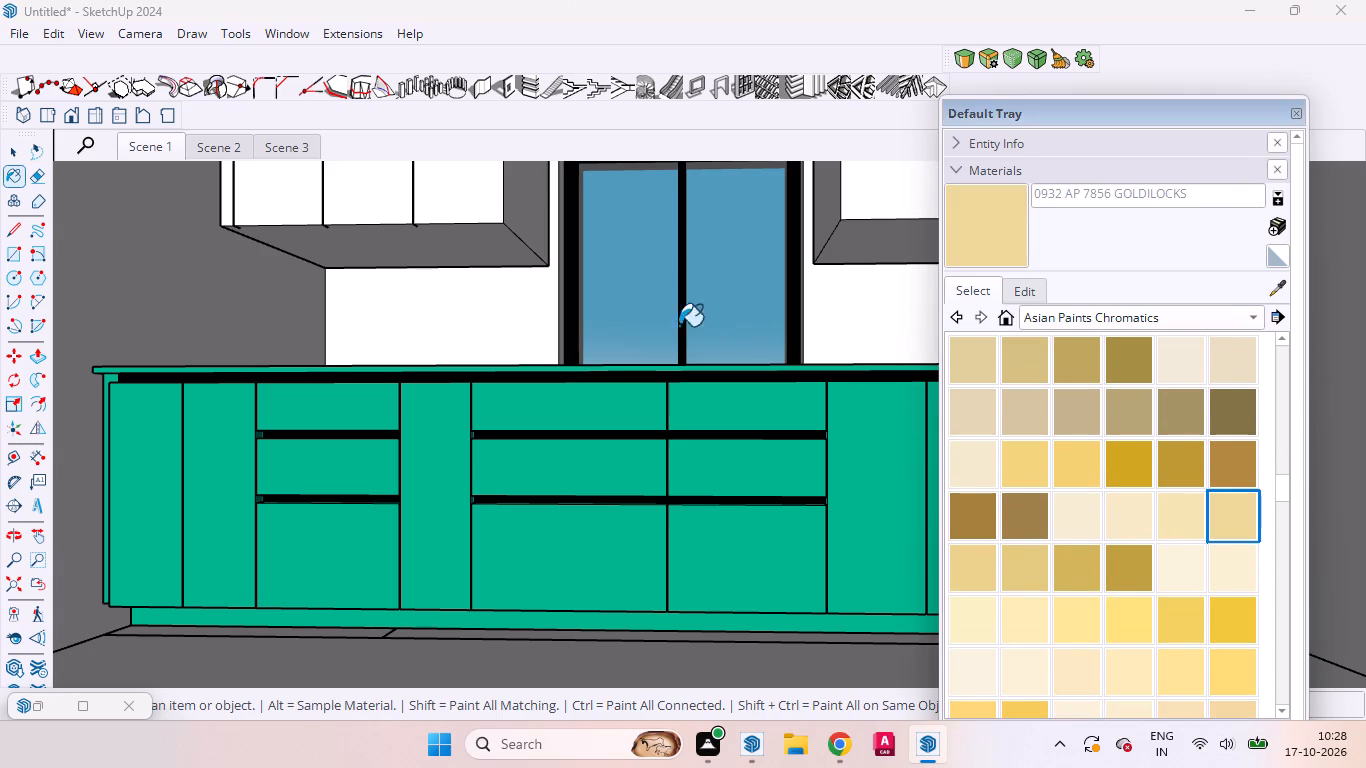
click(455, 181)
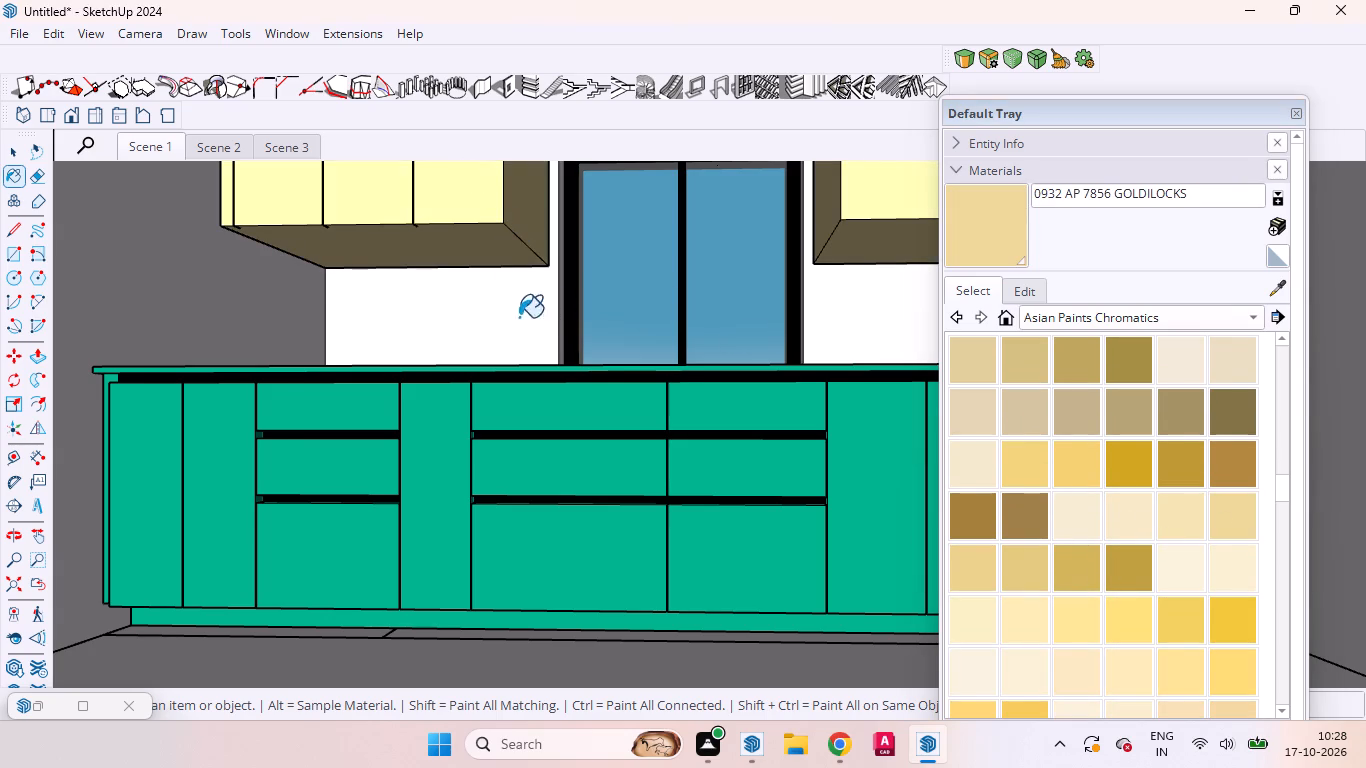
In the Scene 2 view, paint the topmost row of kitchen cabinets with 0932 AP 7856 GOLDILOCKS.
scroll(514, 305, down, 1)
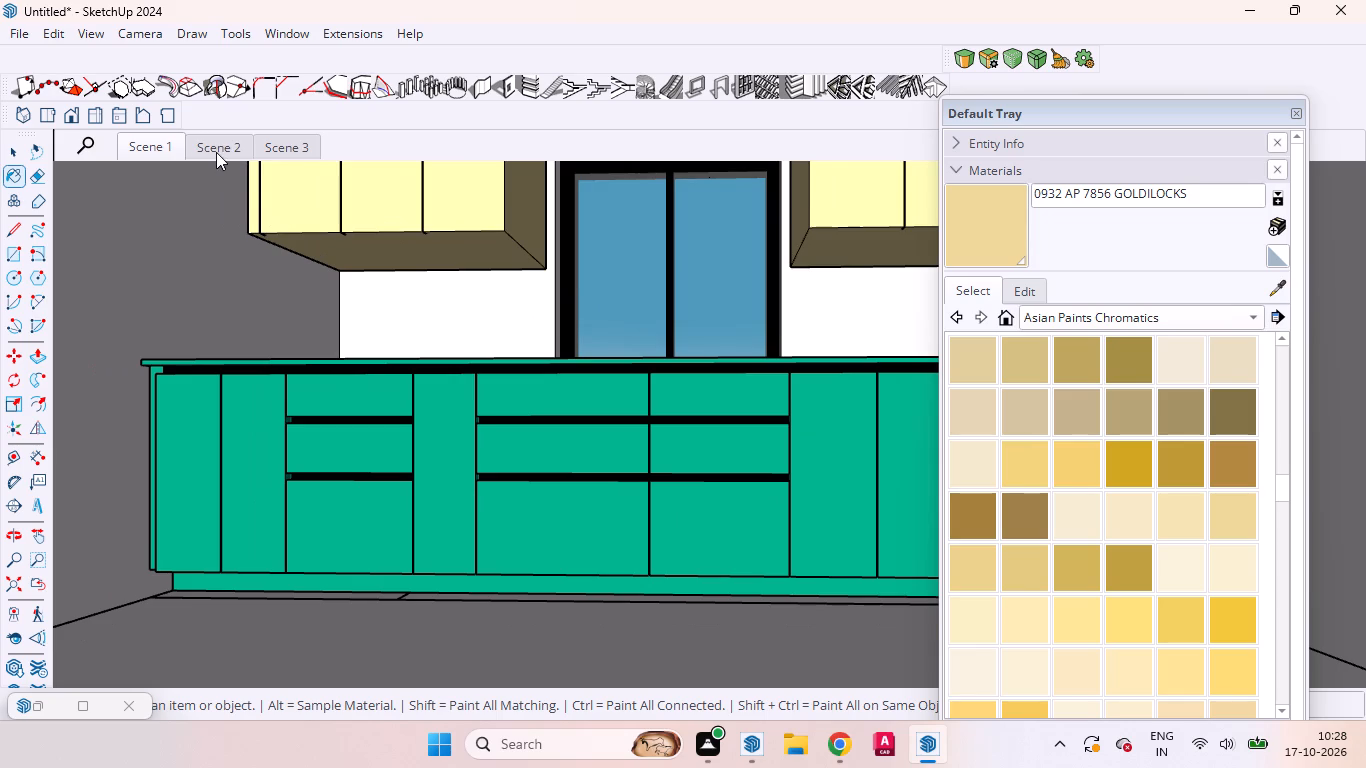
click(216, 152)
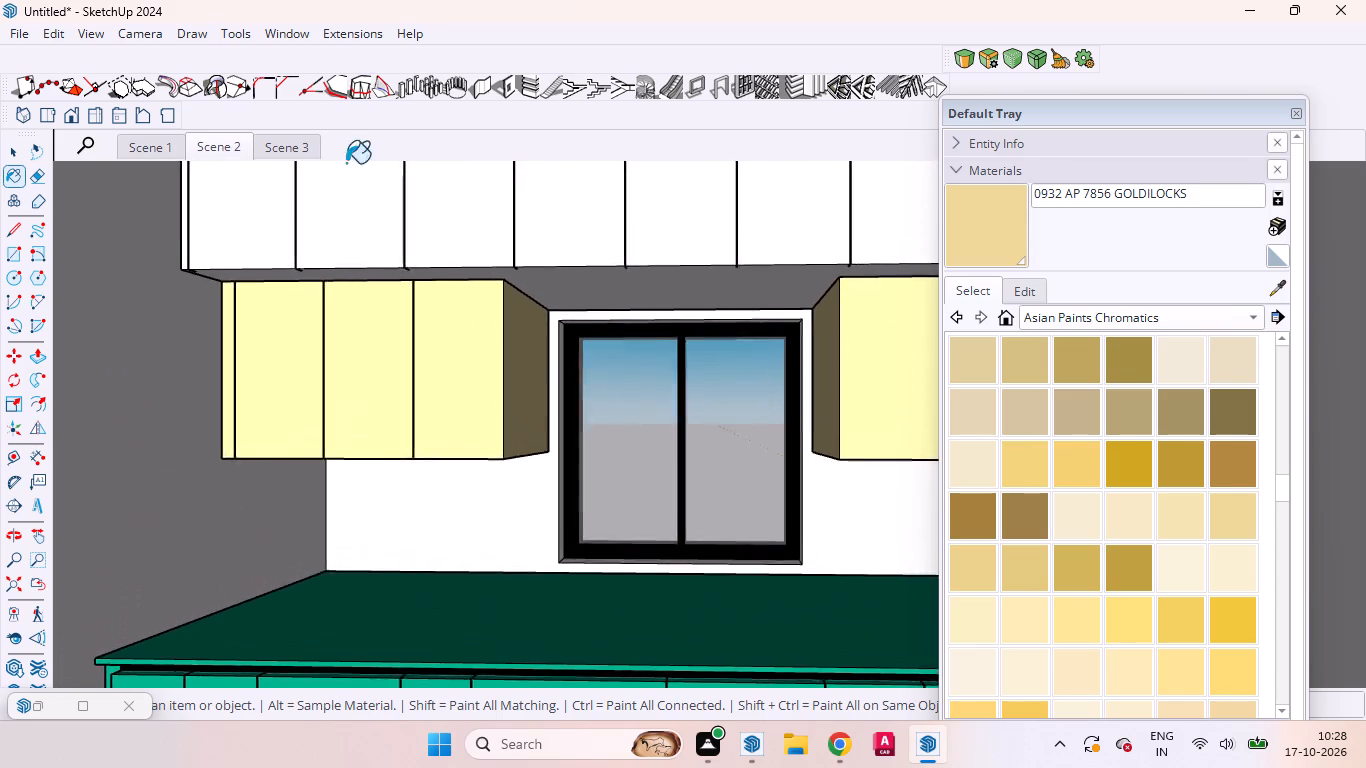
click(465, 201)
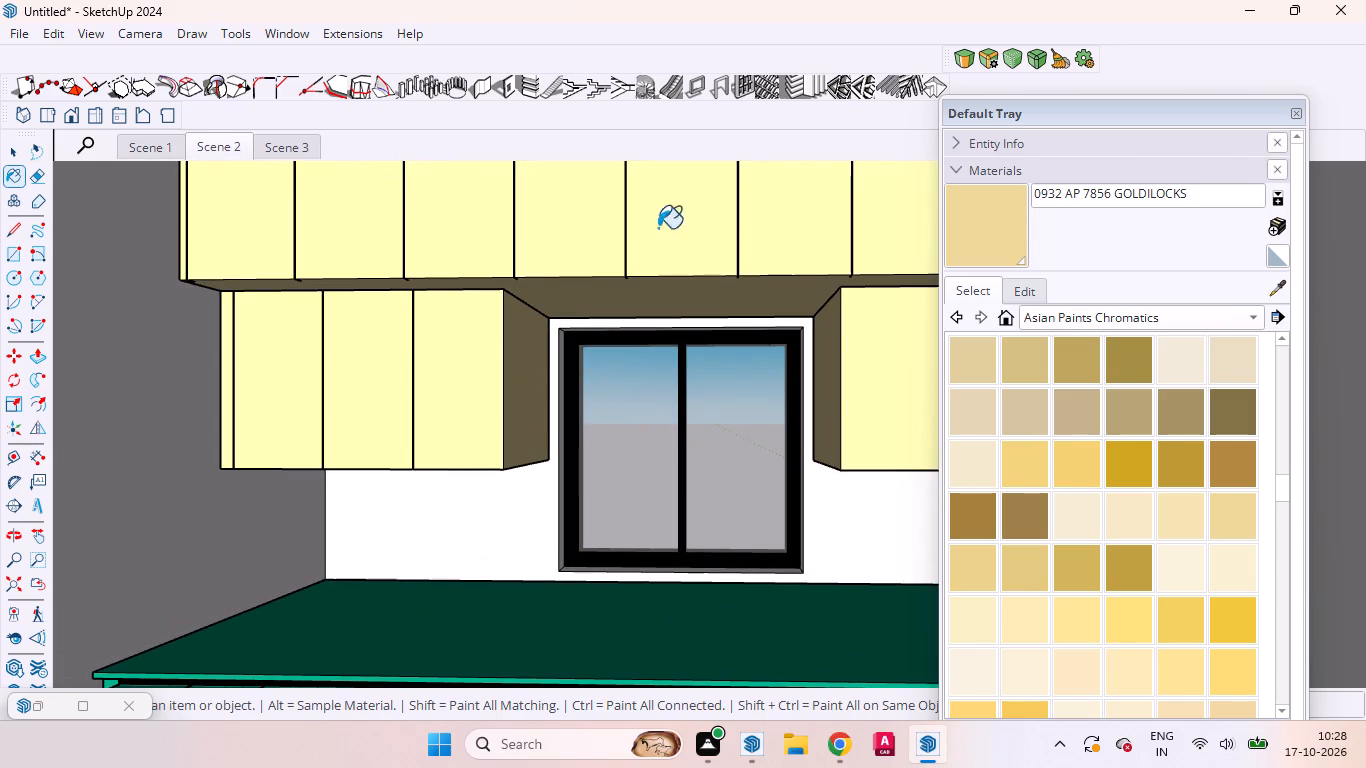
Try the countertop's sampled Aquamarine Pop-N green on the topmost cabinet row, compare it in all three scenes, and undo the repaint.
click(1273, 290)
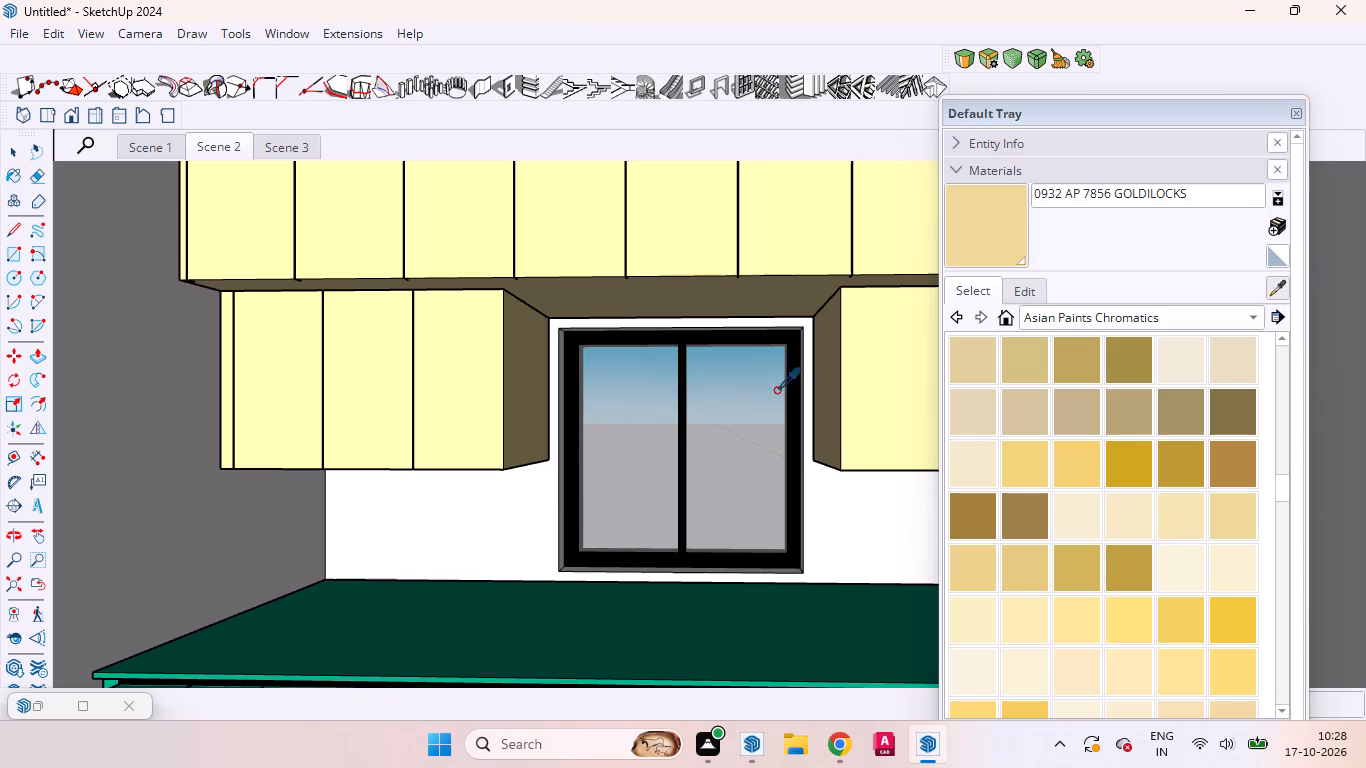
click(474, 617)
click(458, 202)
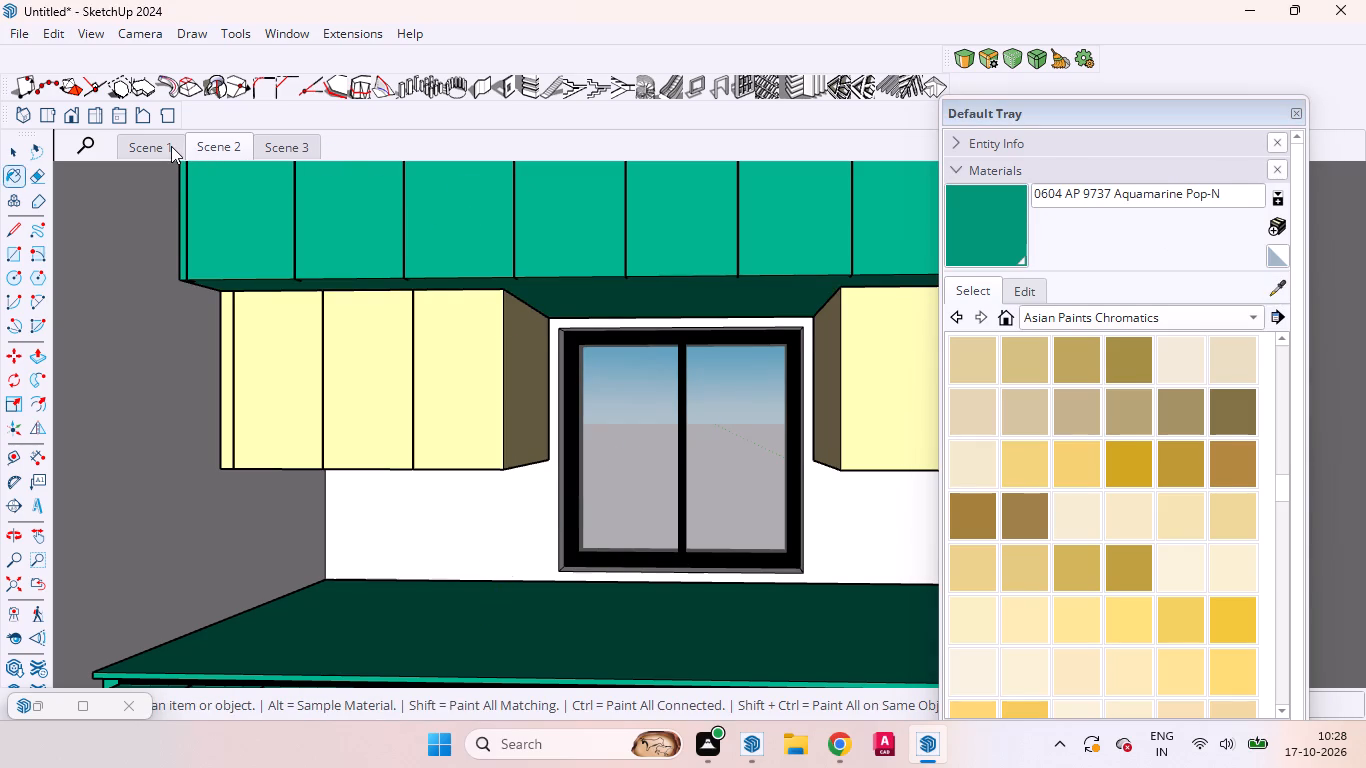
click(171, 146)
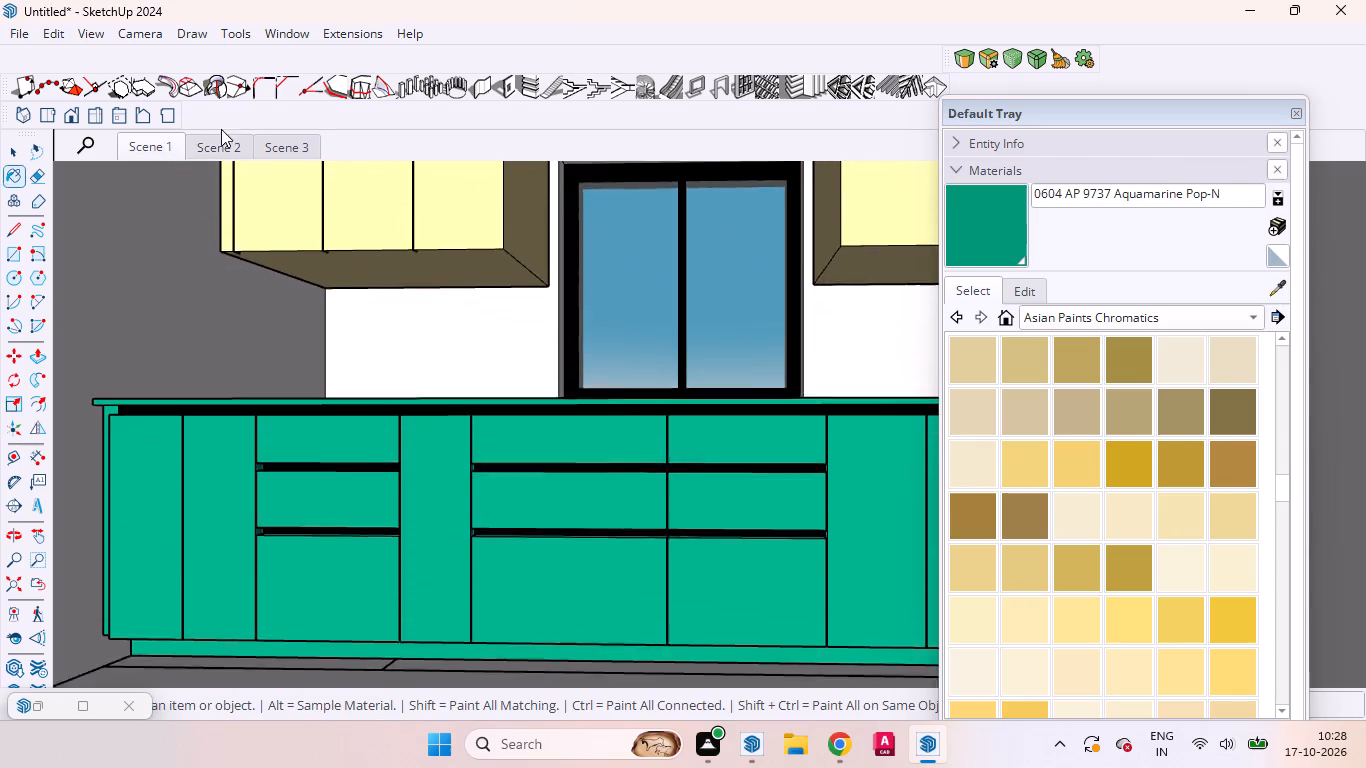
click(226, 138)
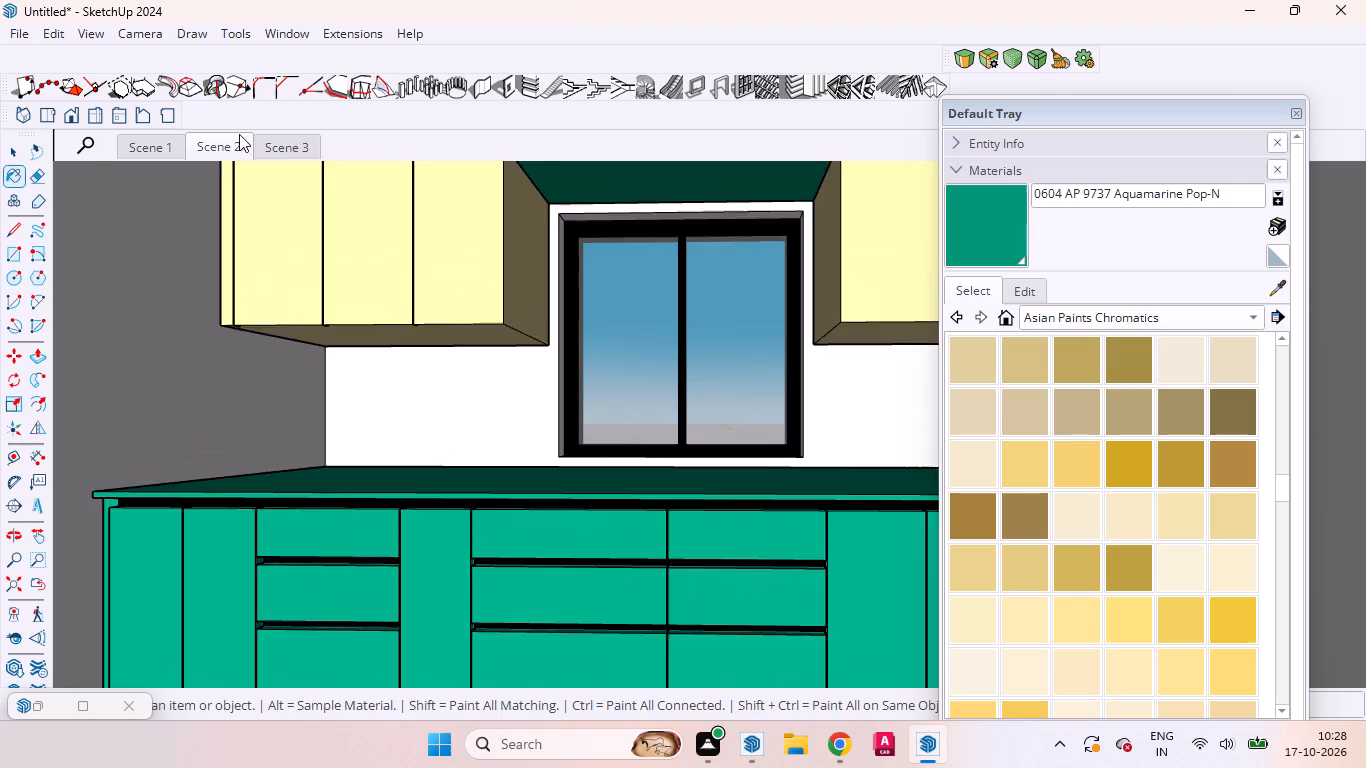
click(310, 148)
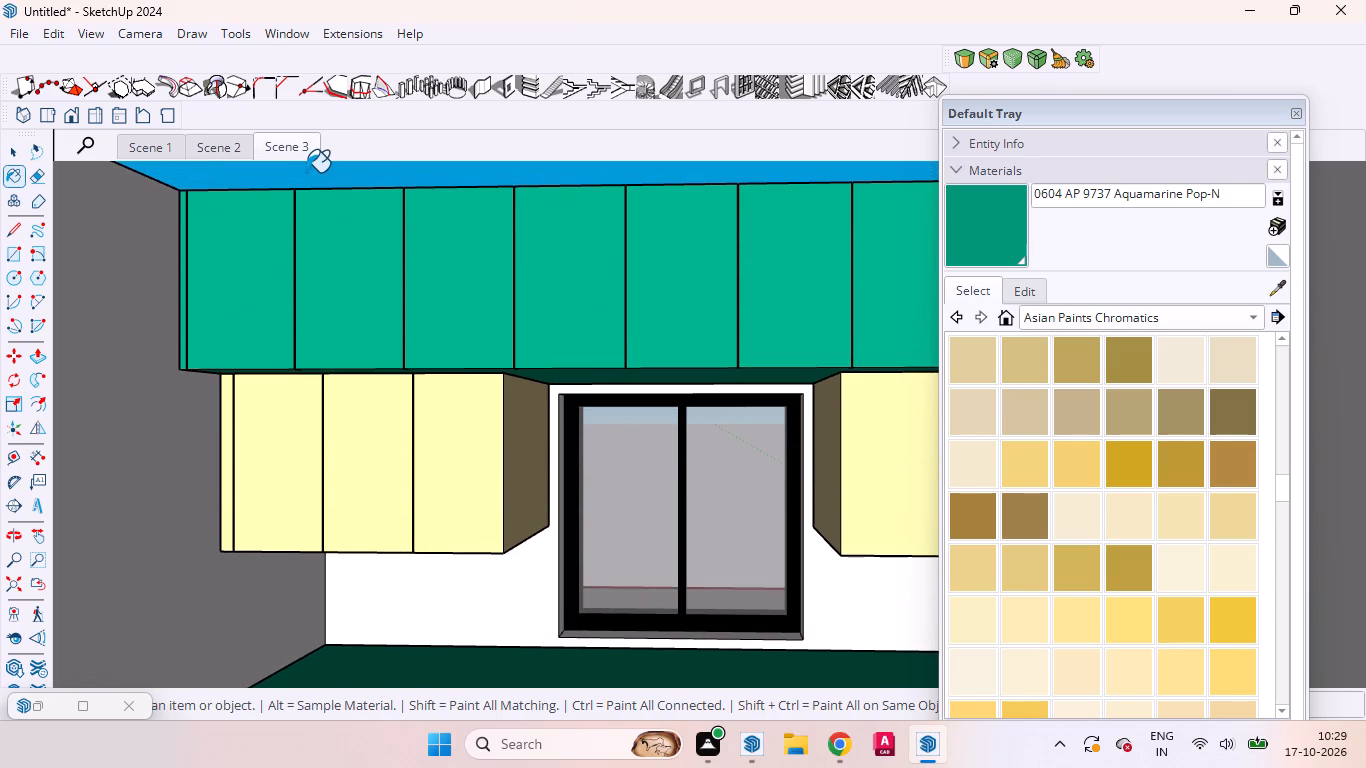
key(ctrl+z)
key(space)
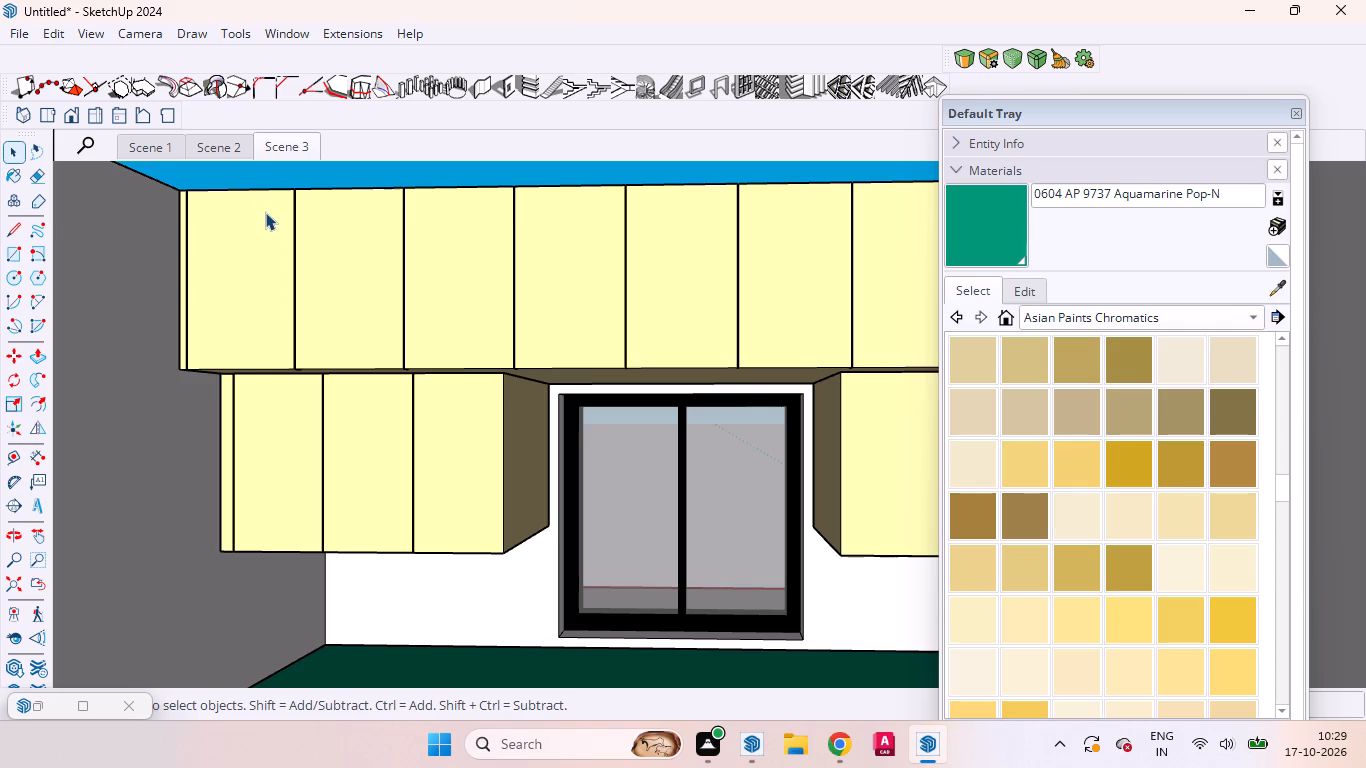
Examine the whole house layout from above and around the bedrooms, wardrobes, living area and dining area.
scroll(288, 236, down, 1)
scroll(288, 236, up, 1)
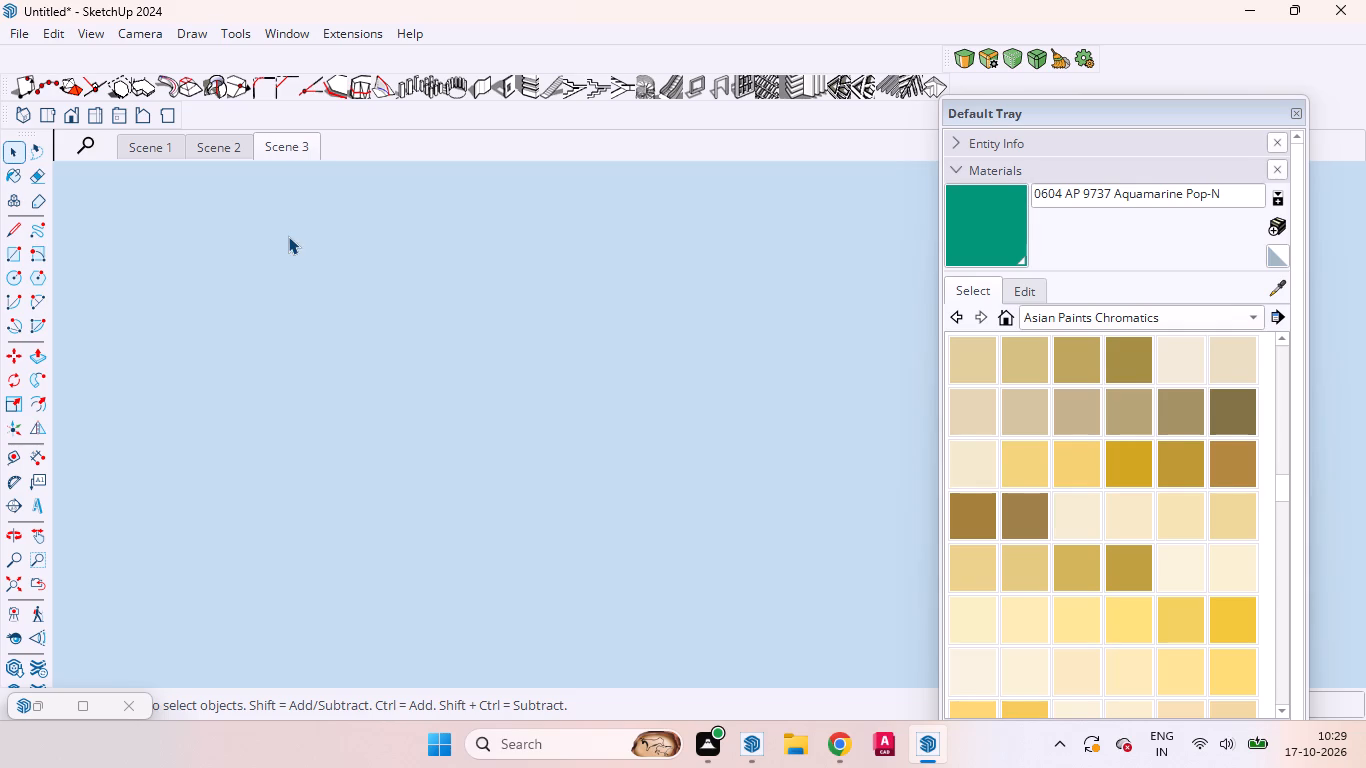
click(44, 109)
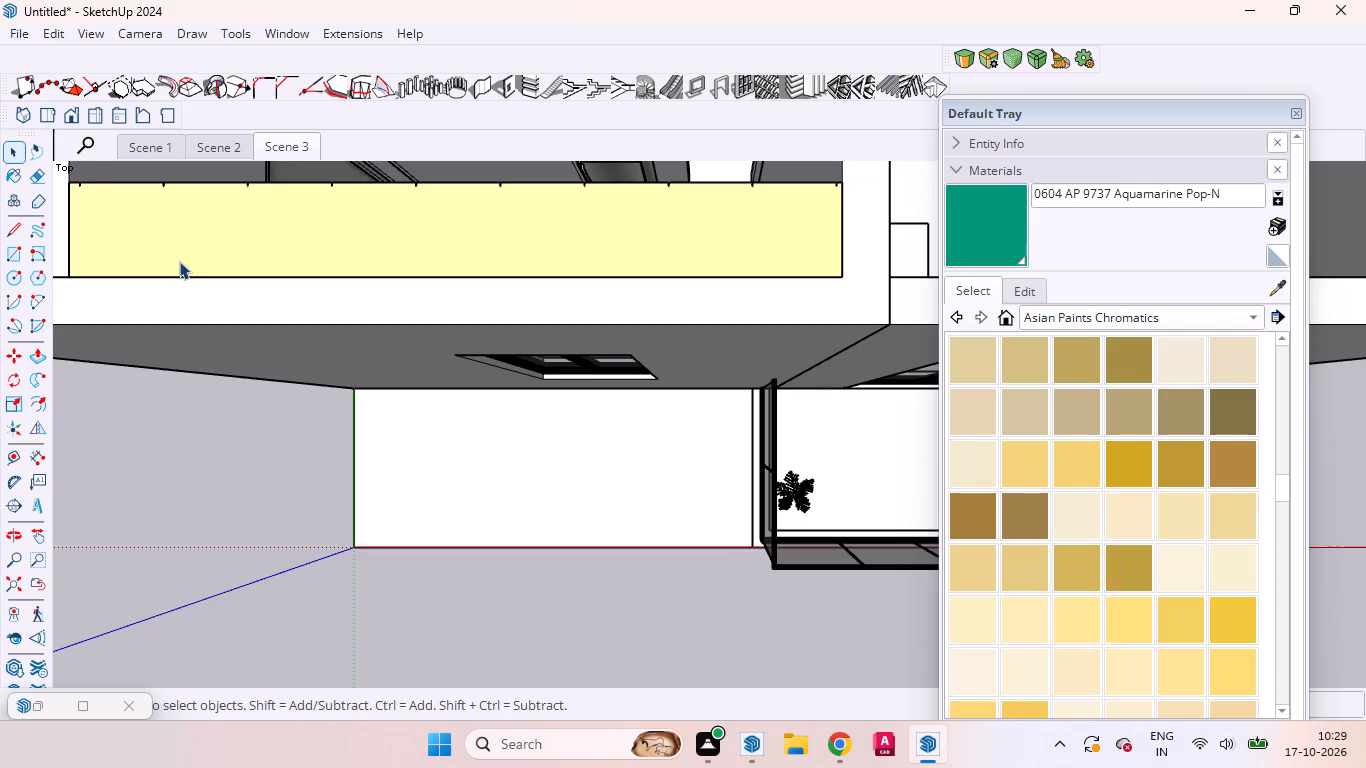
scroll(179, 261, up, 2)
scroll(179, 261, down, 2)
scroll(179, 261, up, 1)
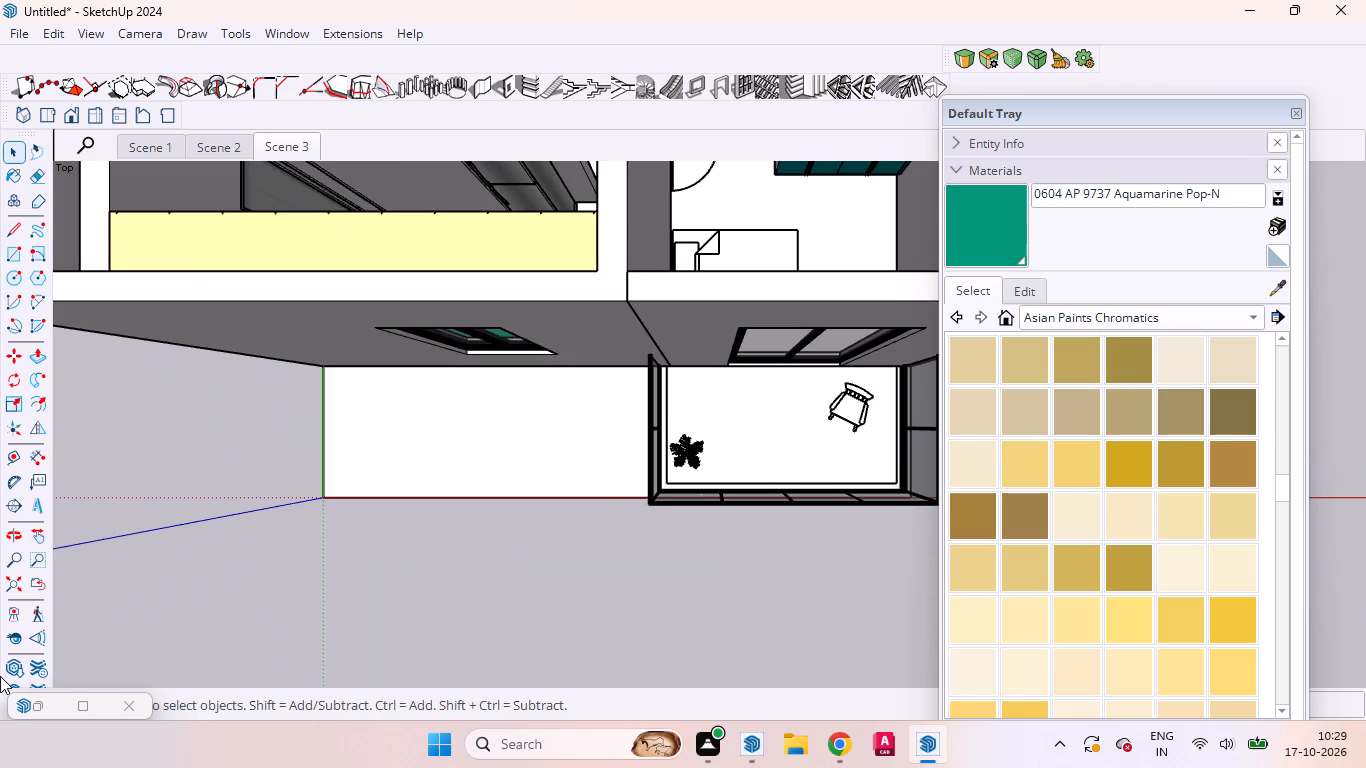
scroll(191, 393, down, 2)
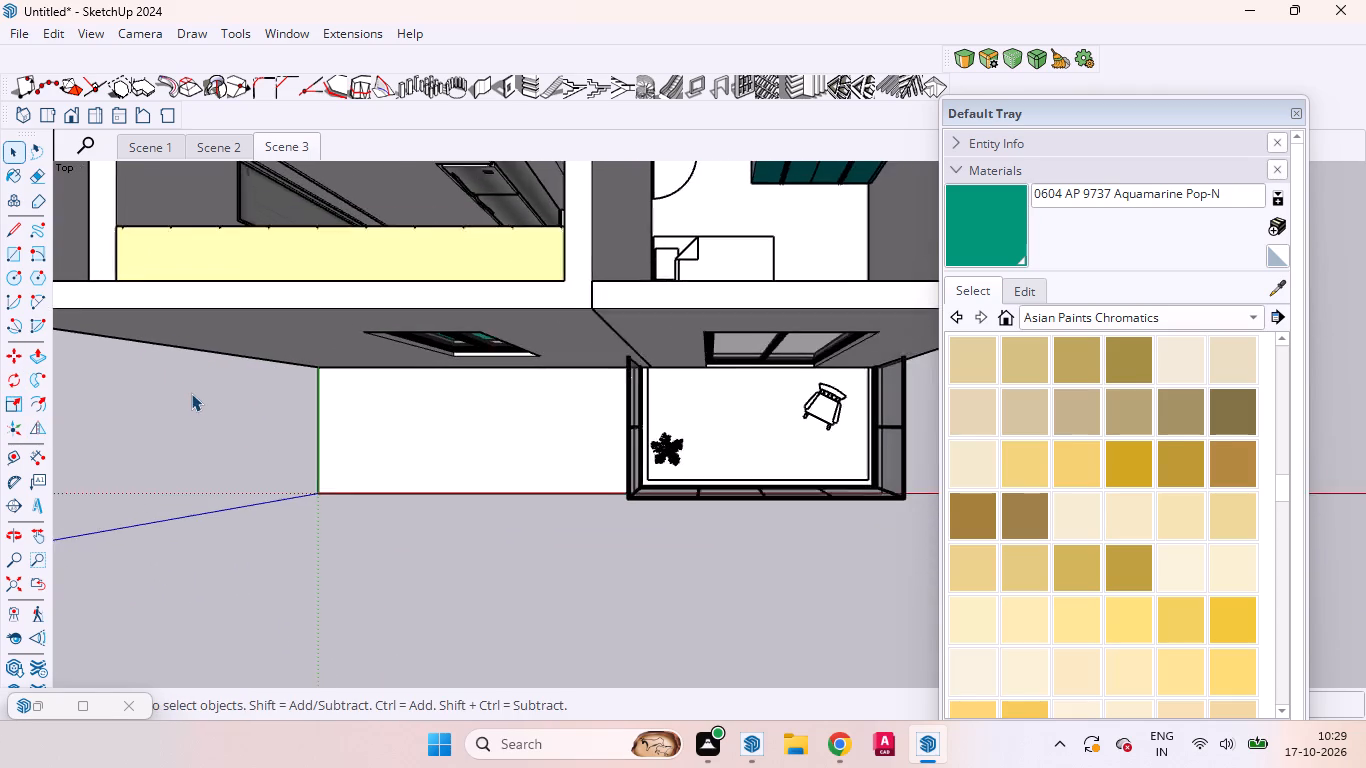
scroll(191, 393, down, 15)
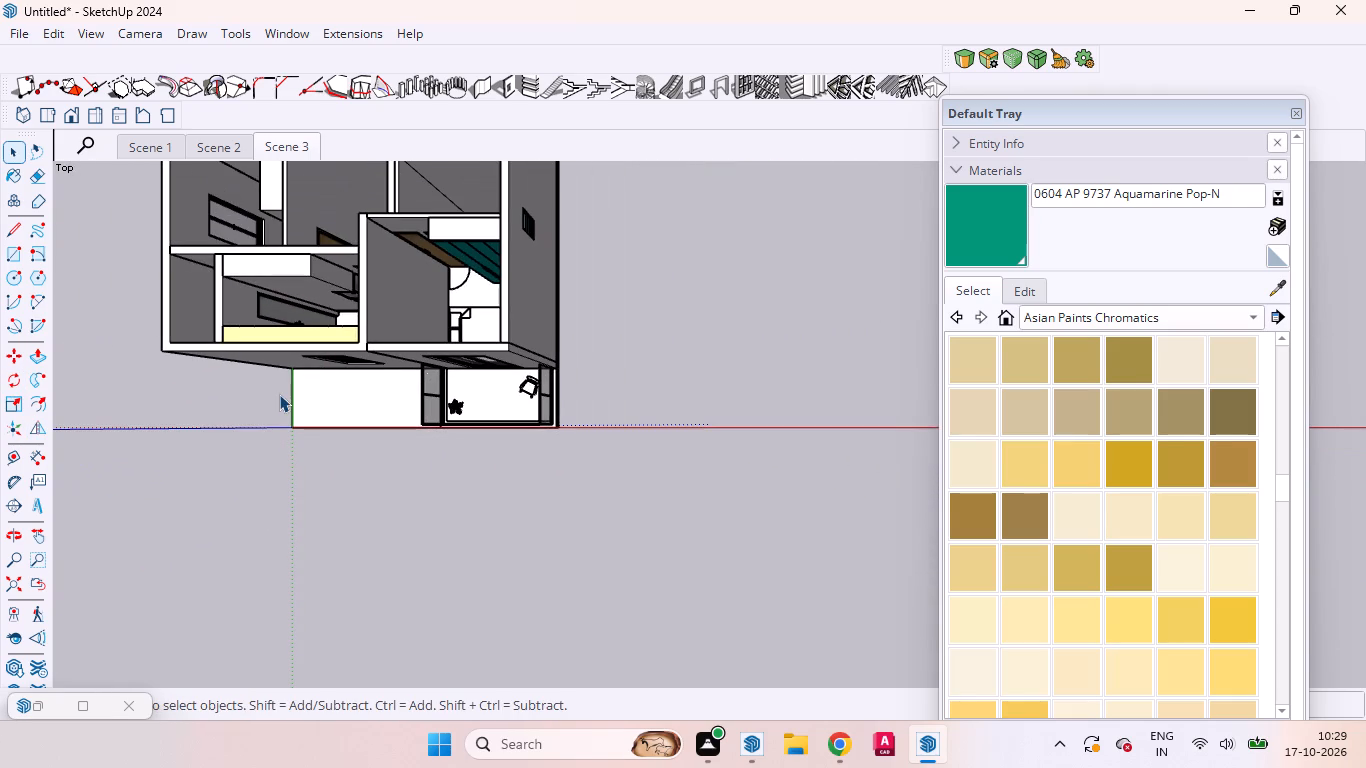
scroll(837, 402, down, 6)
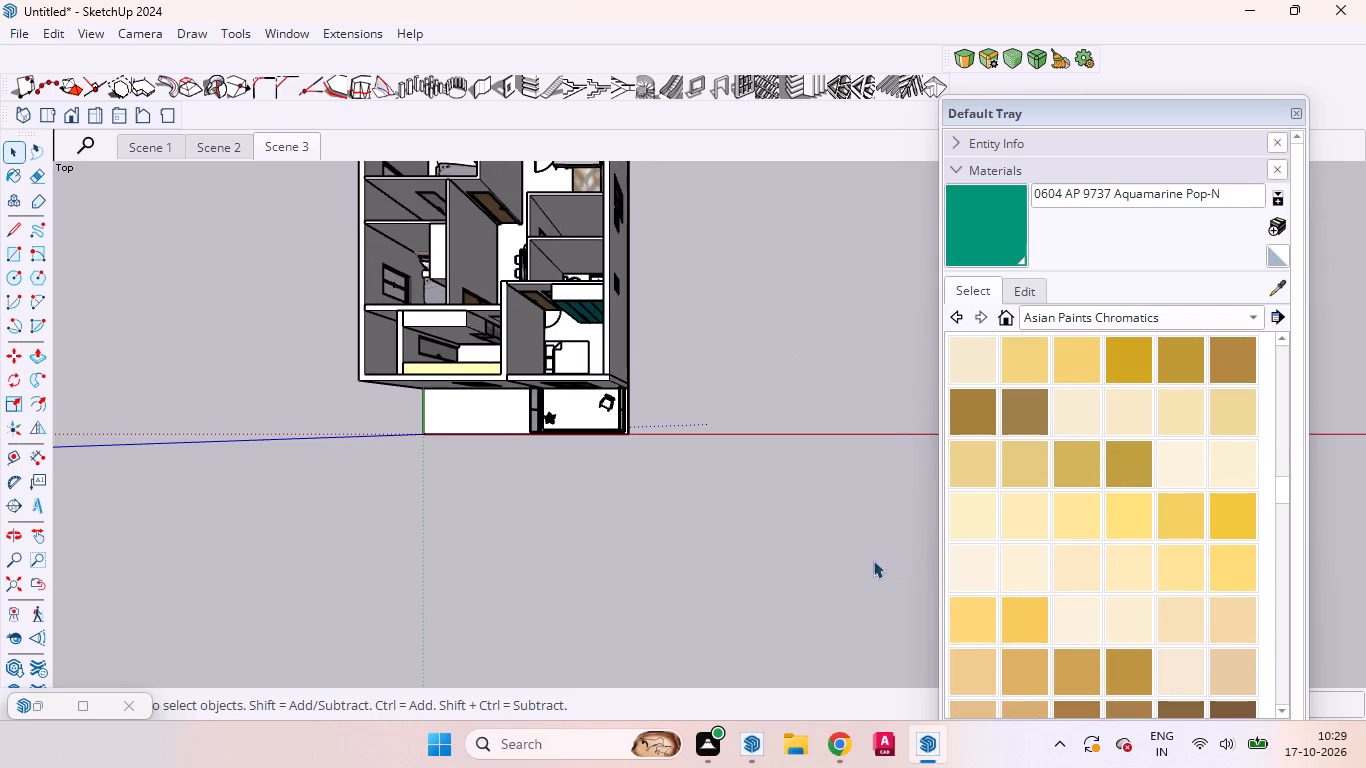
scroll(547, 378, down, 6)
scroll(492, 322, up, 5)
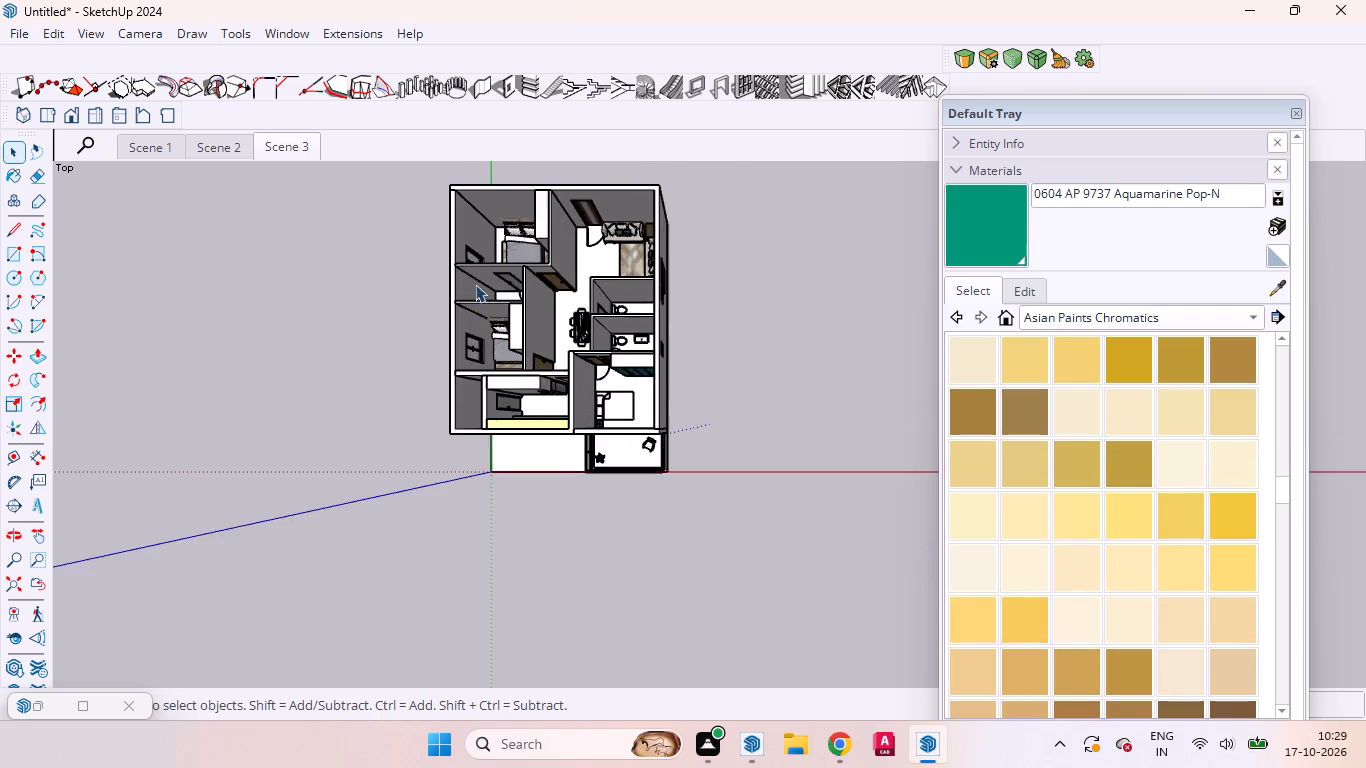
scroll(474, 278, up, 9)
scroll(474, 277, down, 1)
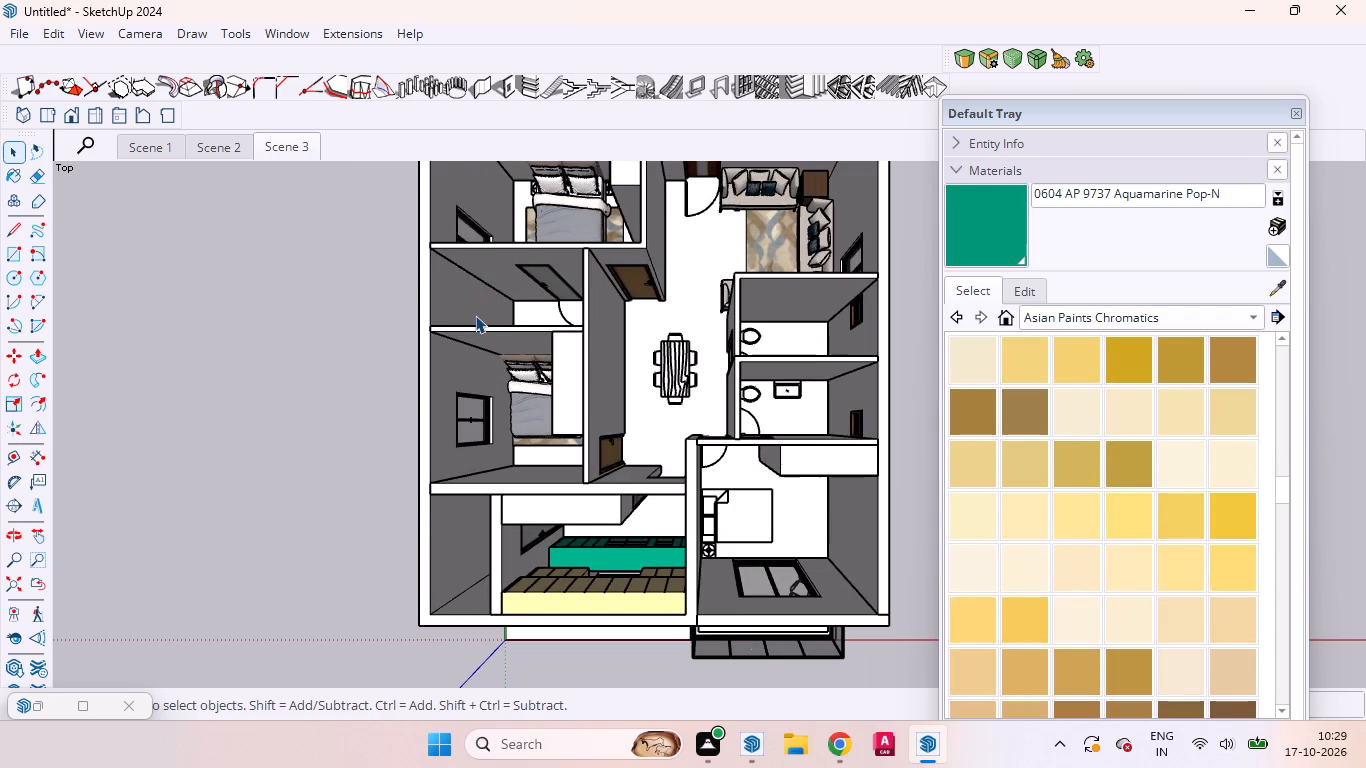
scroll(475, 315, down, 1)
scroll(586, 520, down, 1)
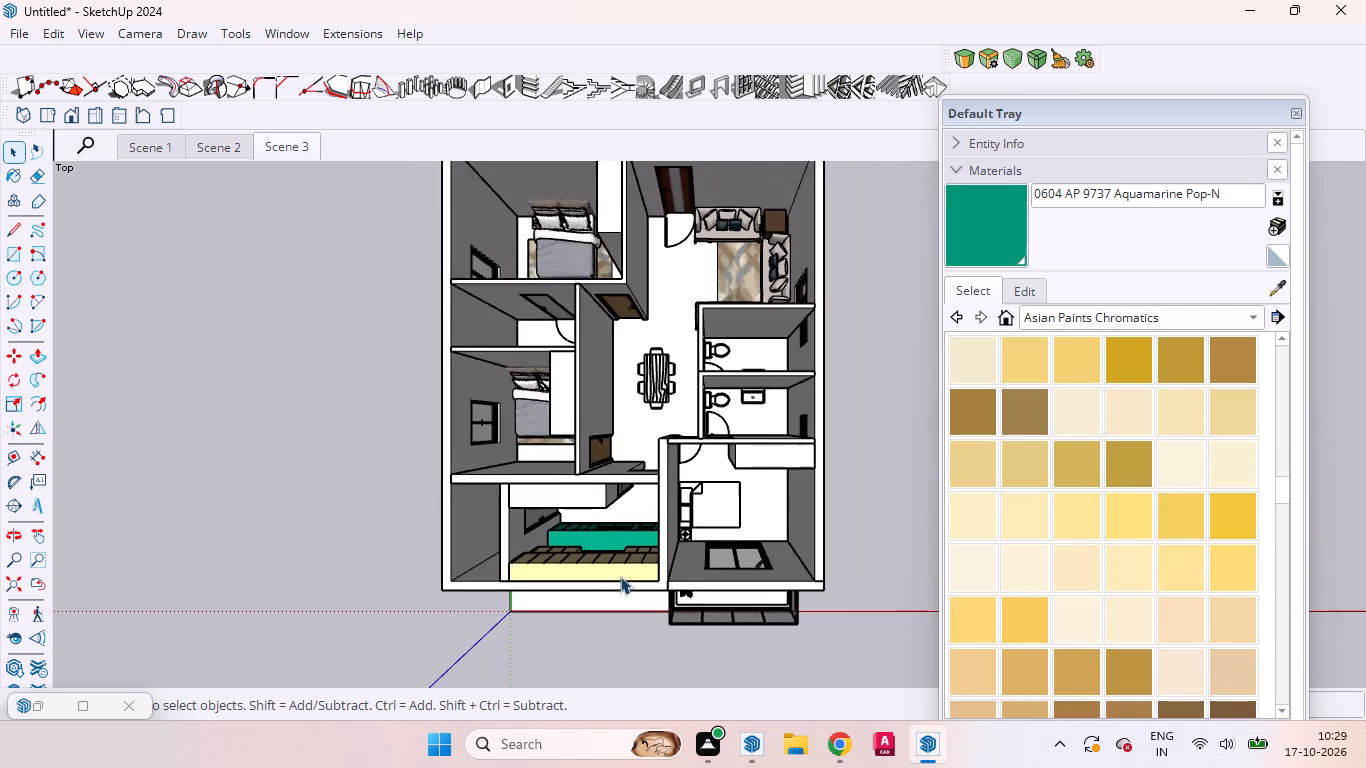
scroll(620, 576, down, 3)
scroll(560, 397, up, 6)
scroll(530, 330, down, 2)
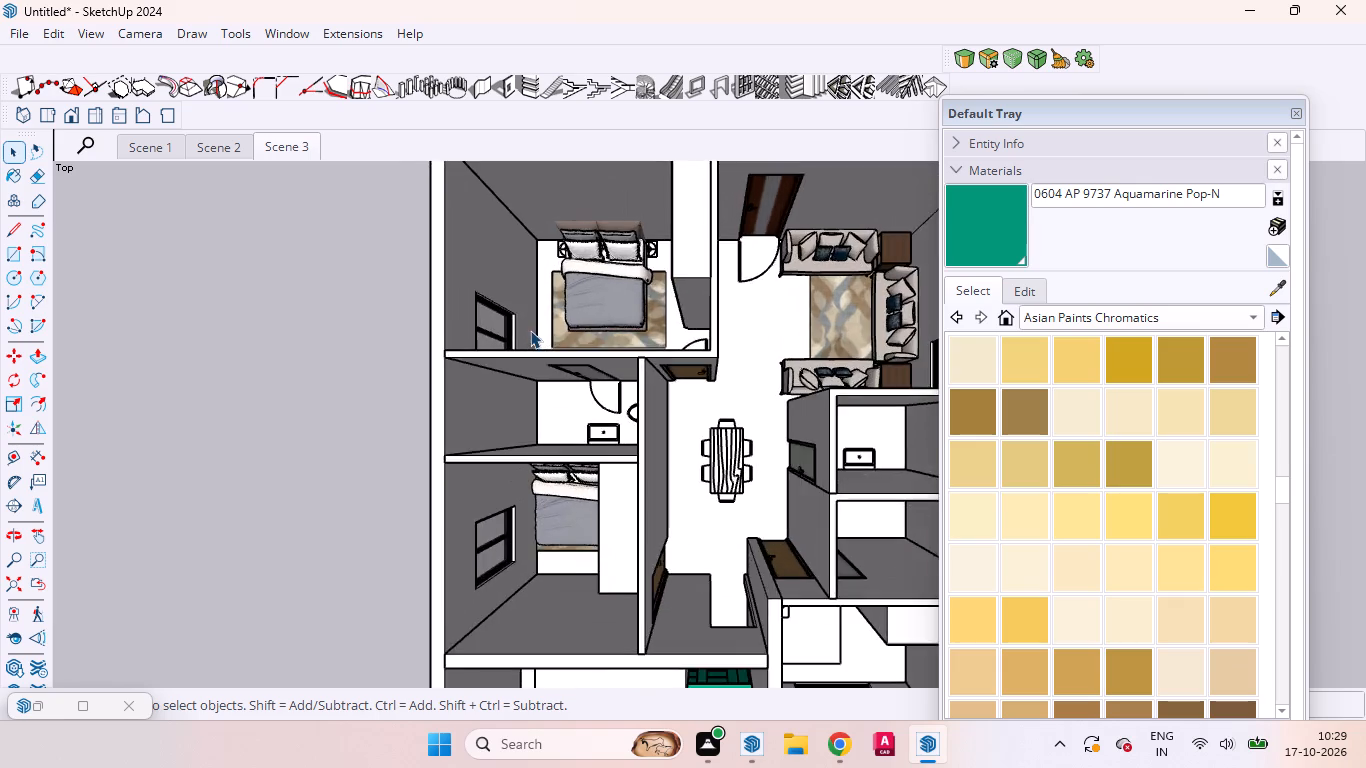
scroll(530, 330, up, 3)
middle_drag(551, 350, 786, 231)
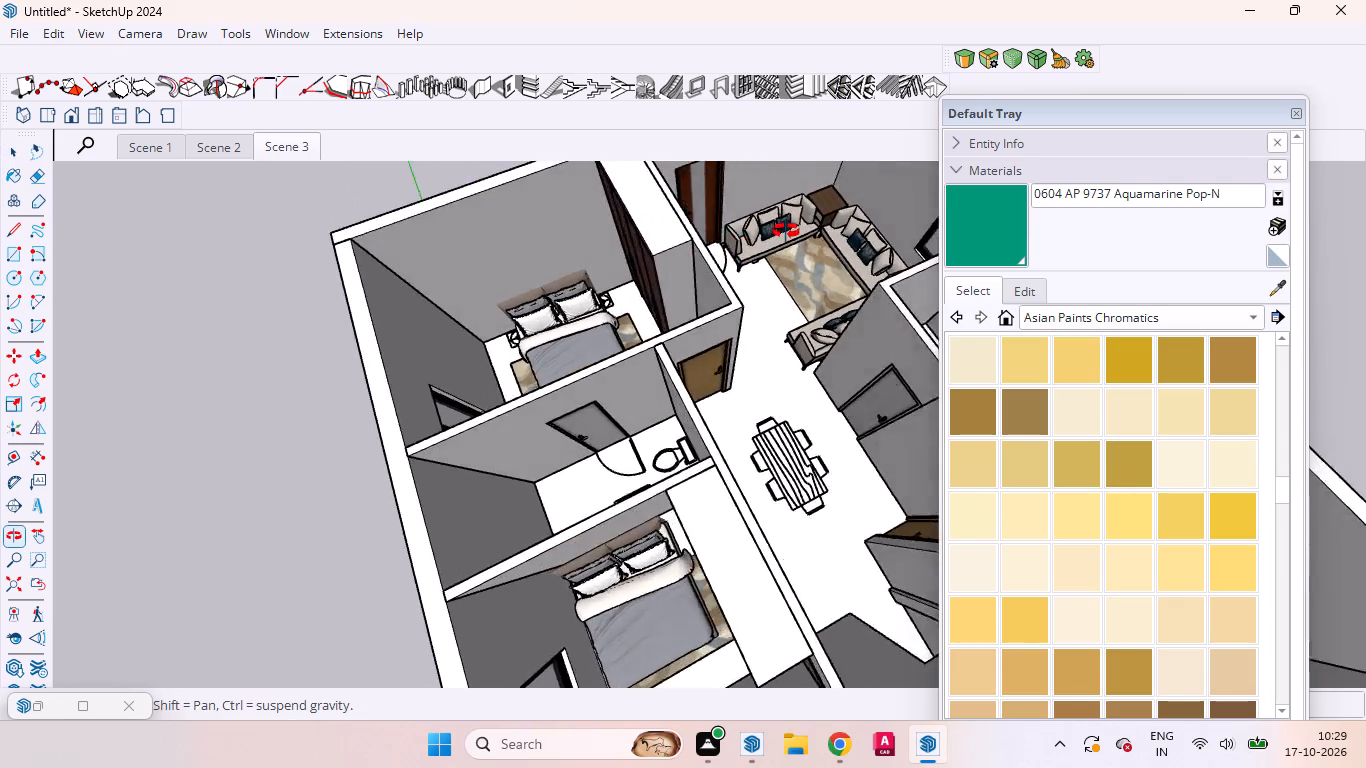
middle_drag(786, 231, 830, 224)
middle_drag(604, 365, 798, 347)
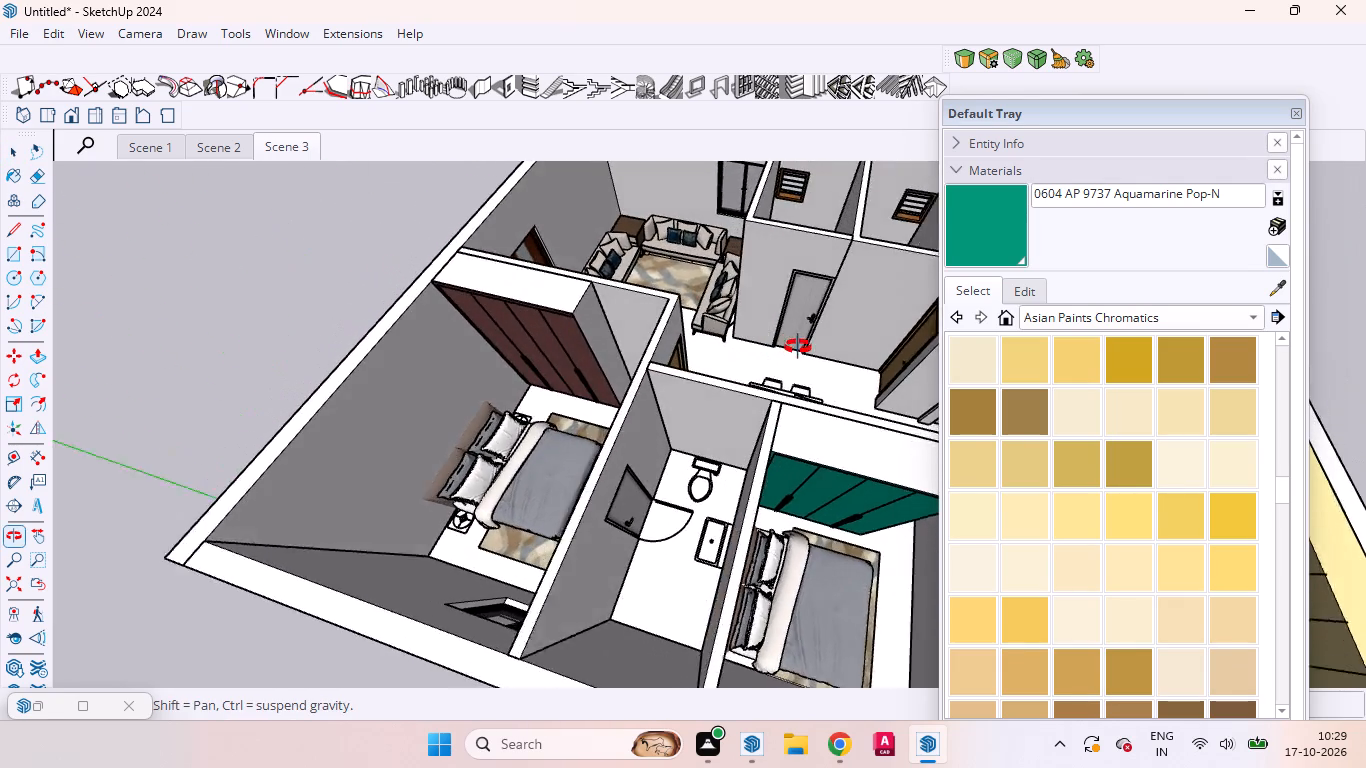
middle_drag(798, 347, 696, 230)
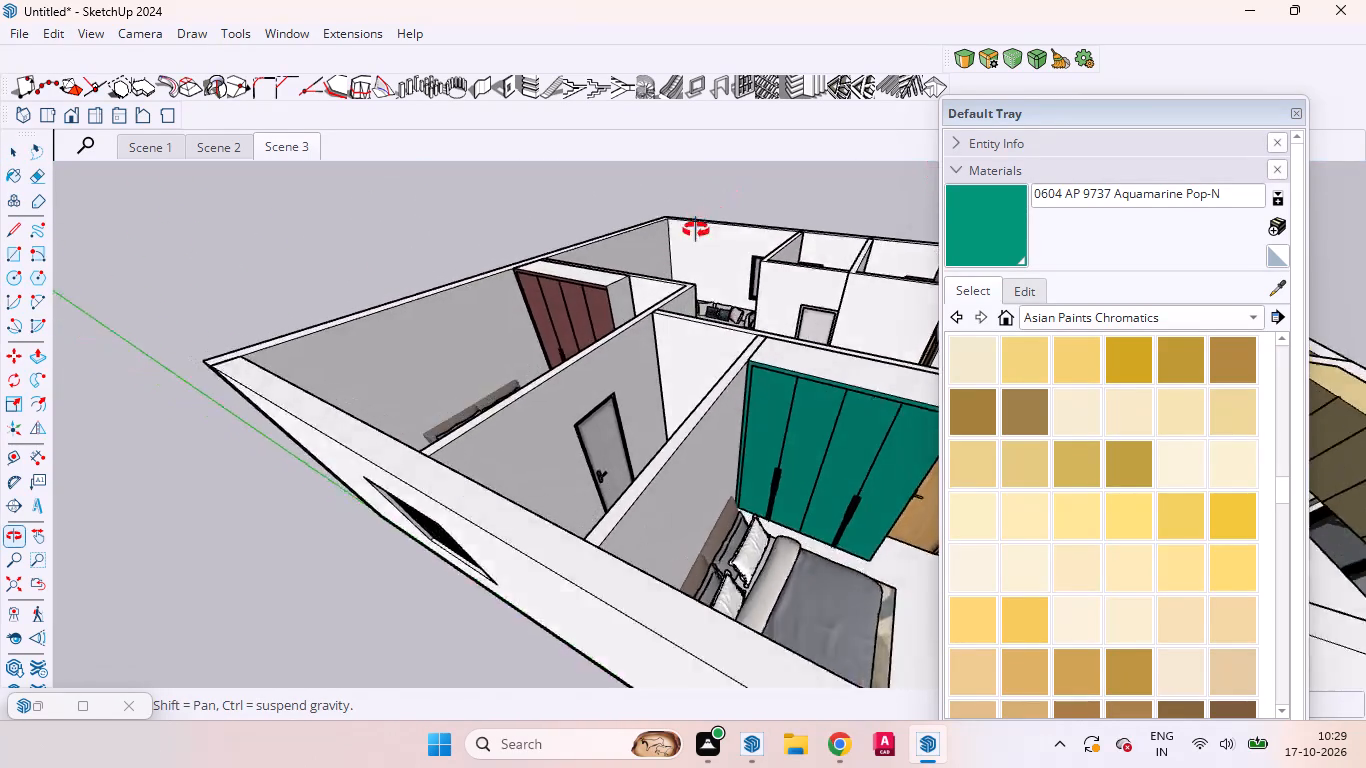
middle_drag(696, 230, 547, 400)
scroll(548, 400, down, 4)
scroll(552, 395, up, 3)
scroll(552, 395, down, 6)
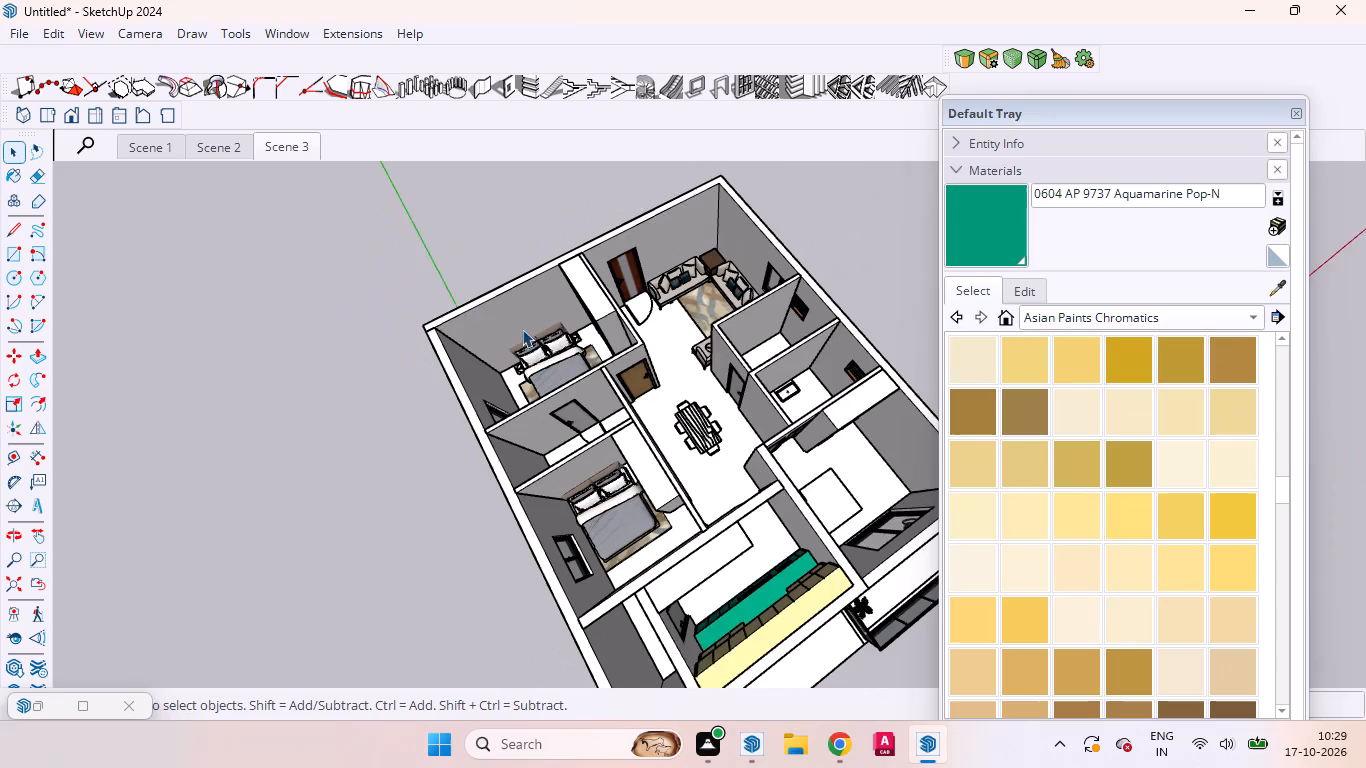
Search the 3D Warehouse for "dining set".
click(281, 27)
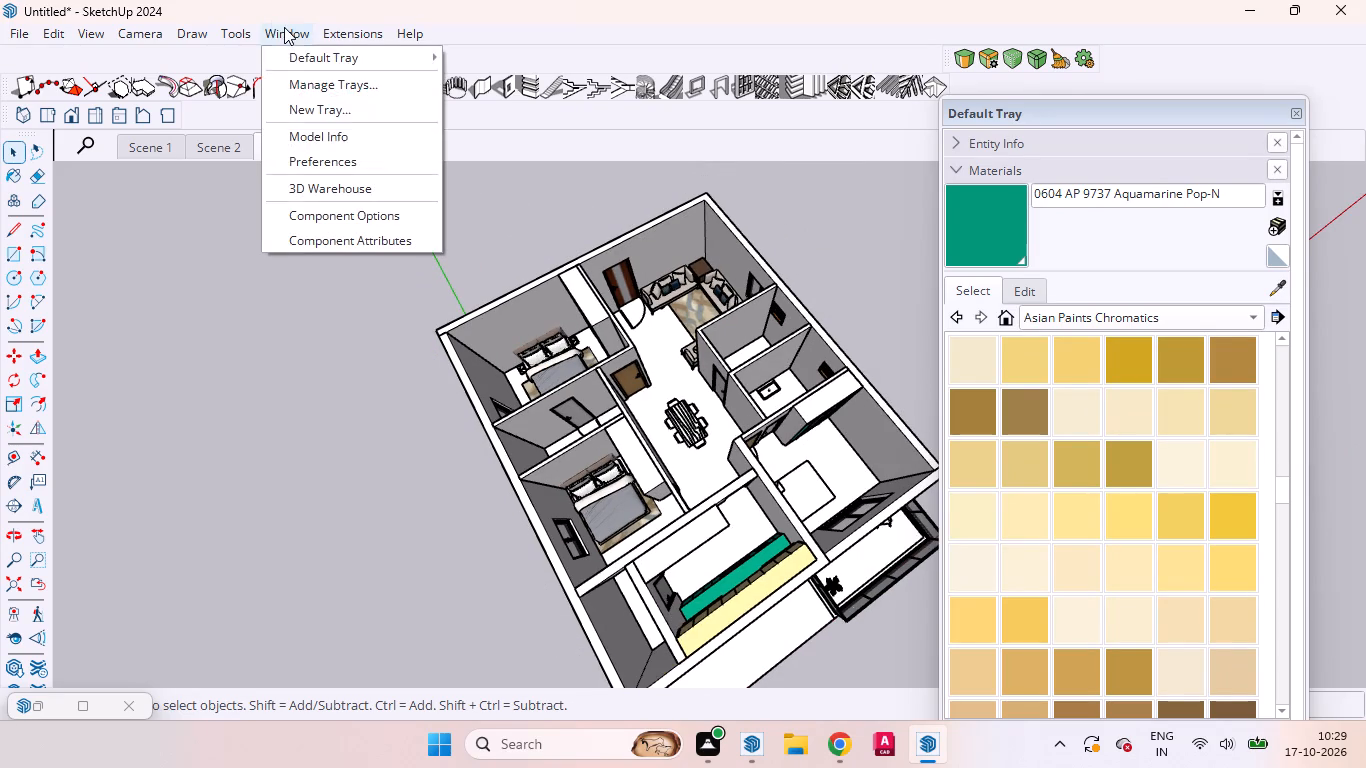
click(365, 180)
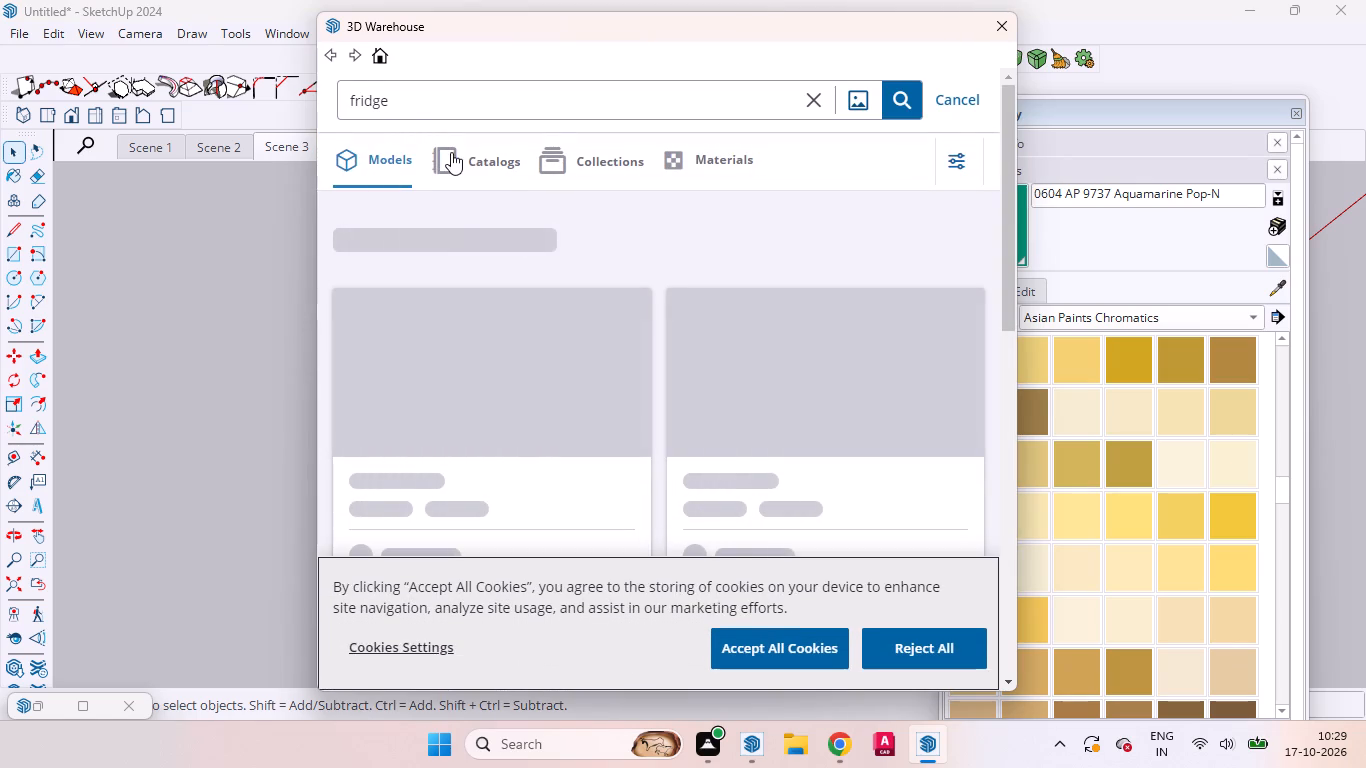
click(399, 104)
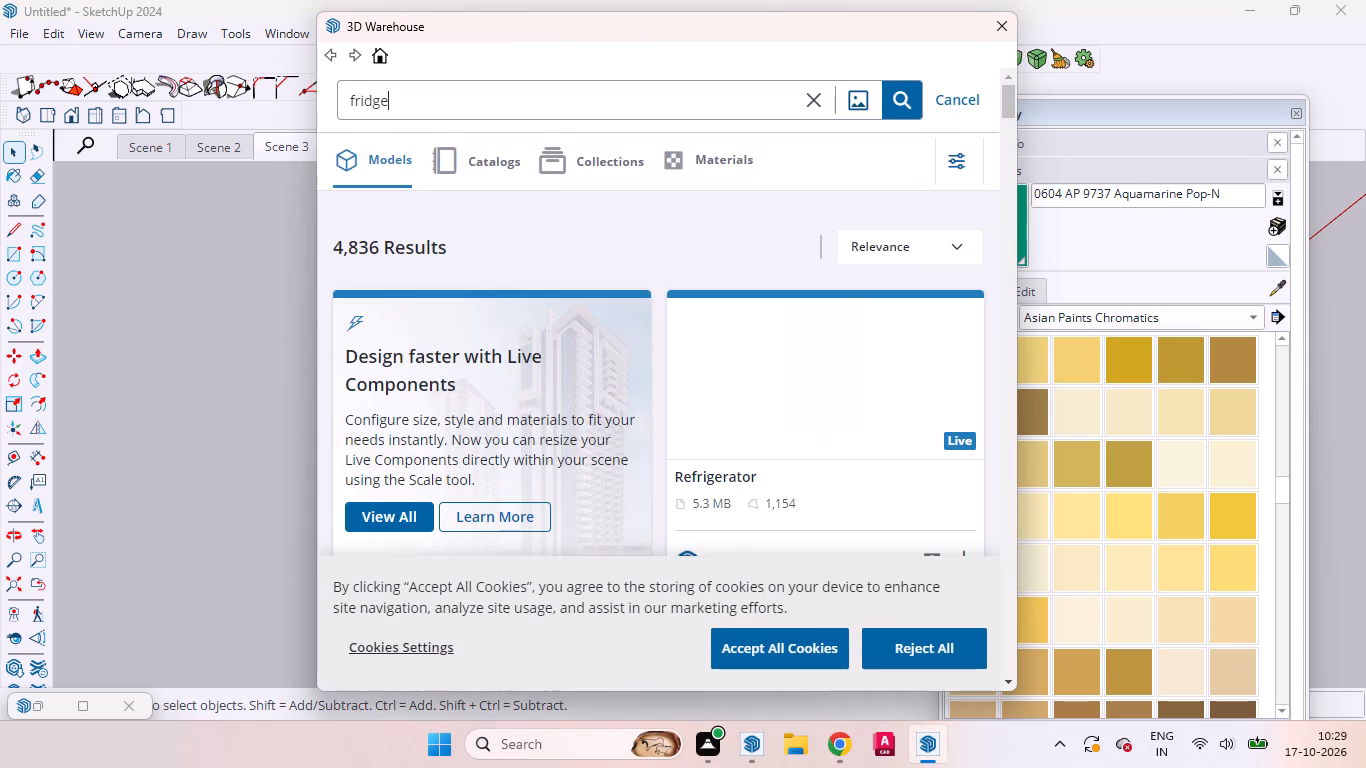
key(BackSpace)
key(BackSpace)
key(BackSpace)
key(BackSpace)
key(BackSpace)
key(BackSpace)
key(BackSpace)
key(BackSpace)
key(BackSpace)
key(BackSpace)
key(BackSpace)
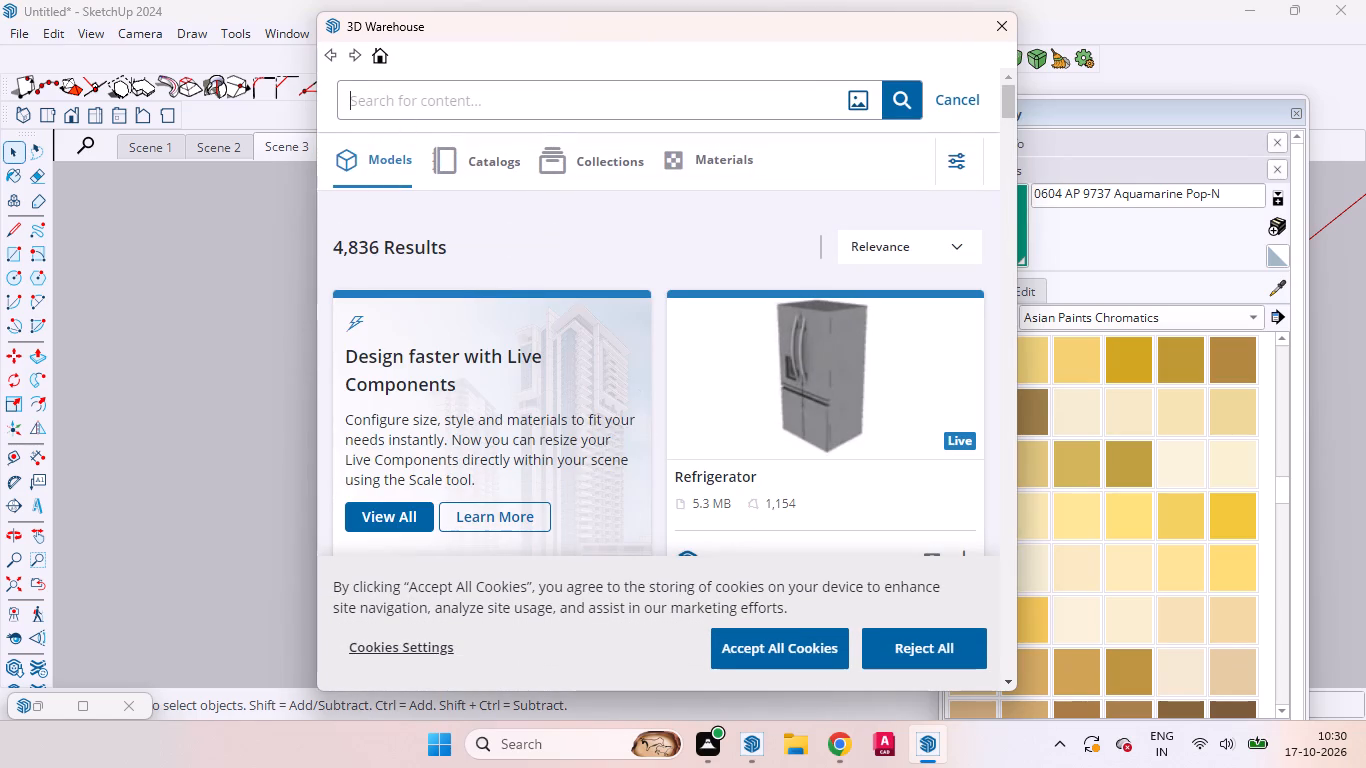
text(dini)
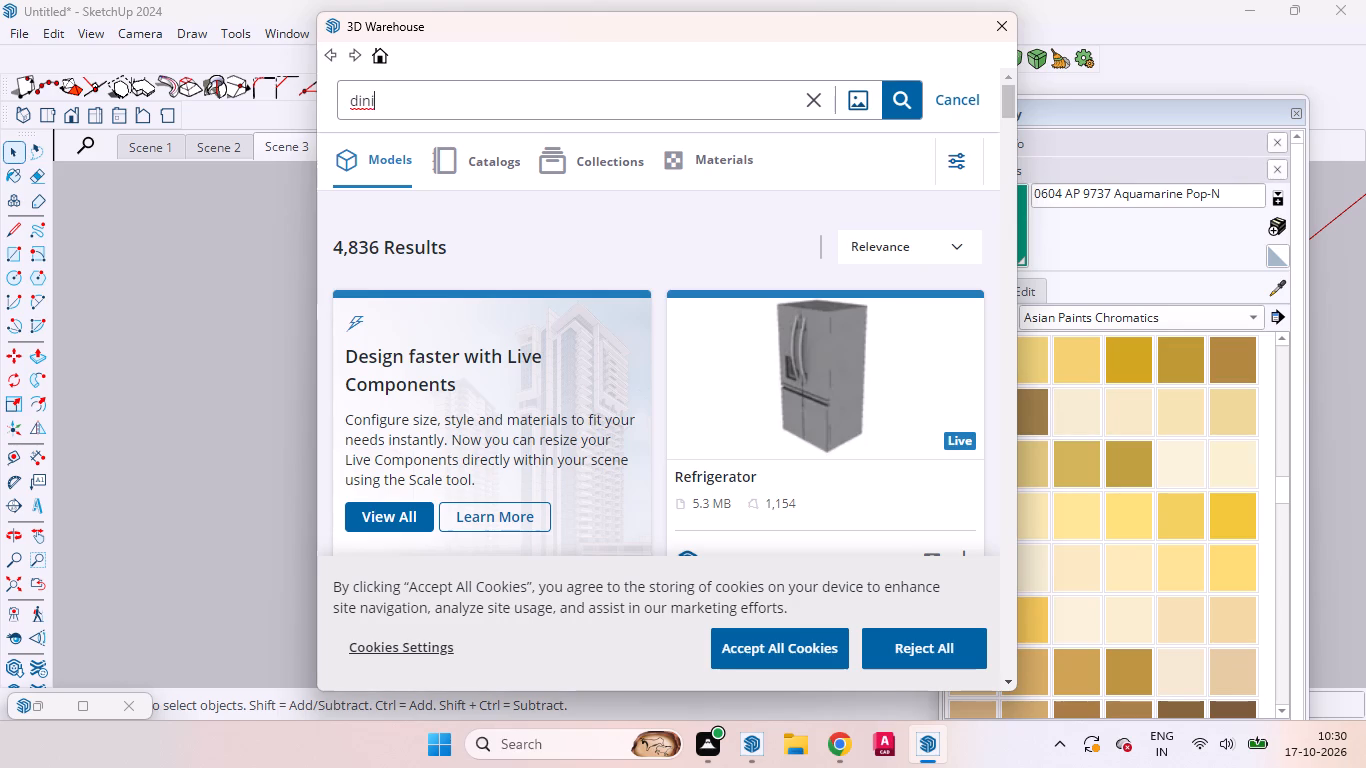
text(ng set)
key(Return)
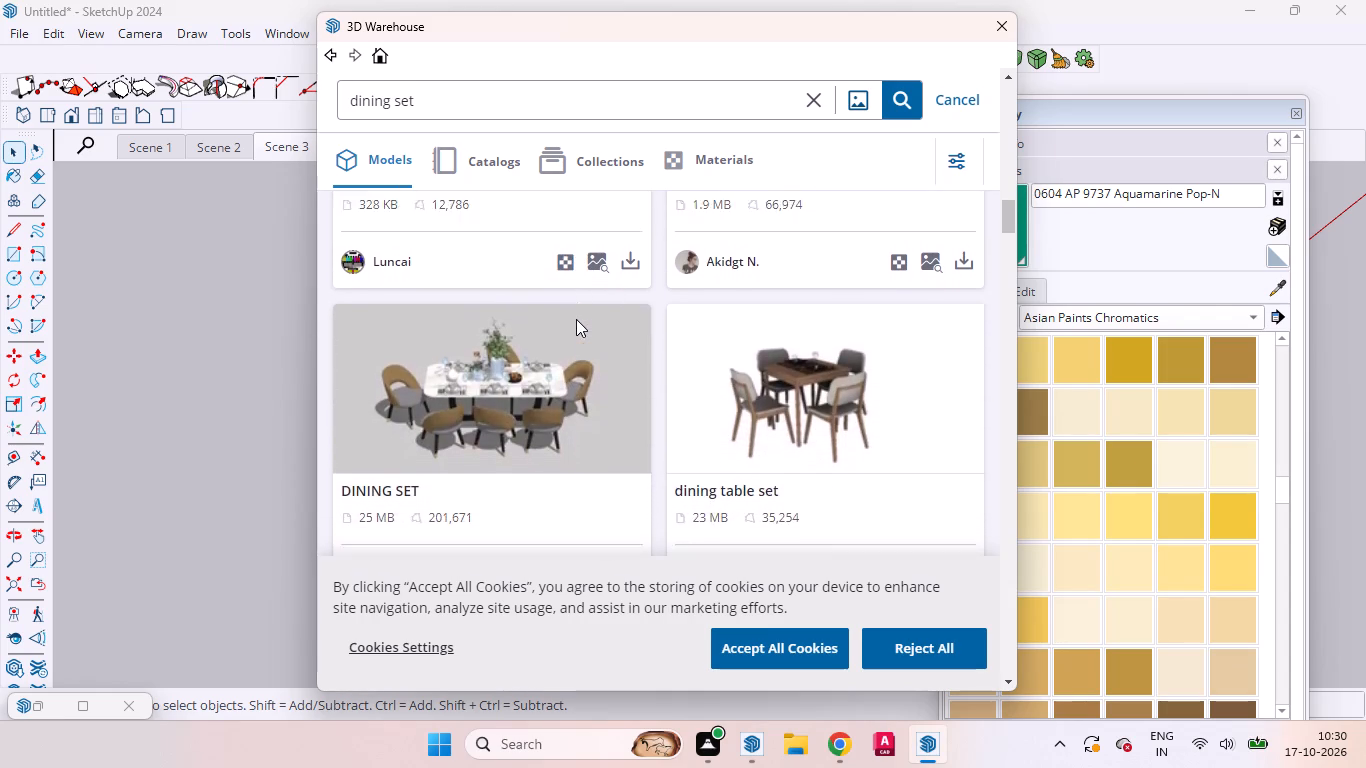
Load the 4.7 MB DINING SET with a dark table and grey chairs into the model and place it over the existing dining table.
drag(576, 319, 582, 139)
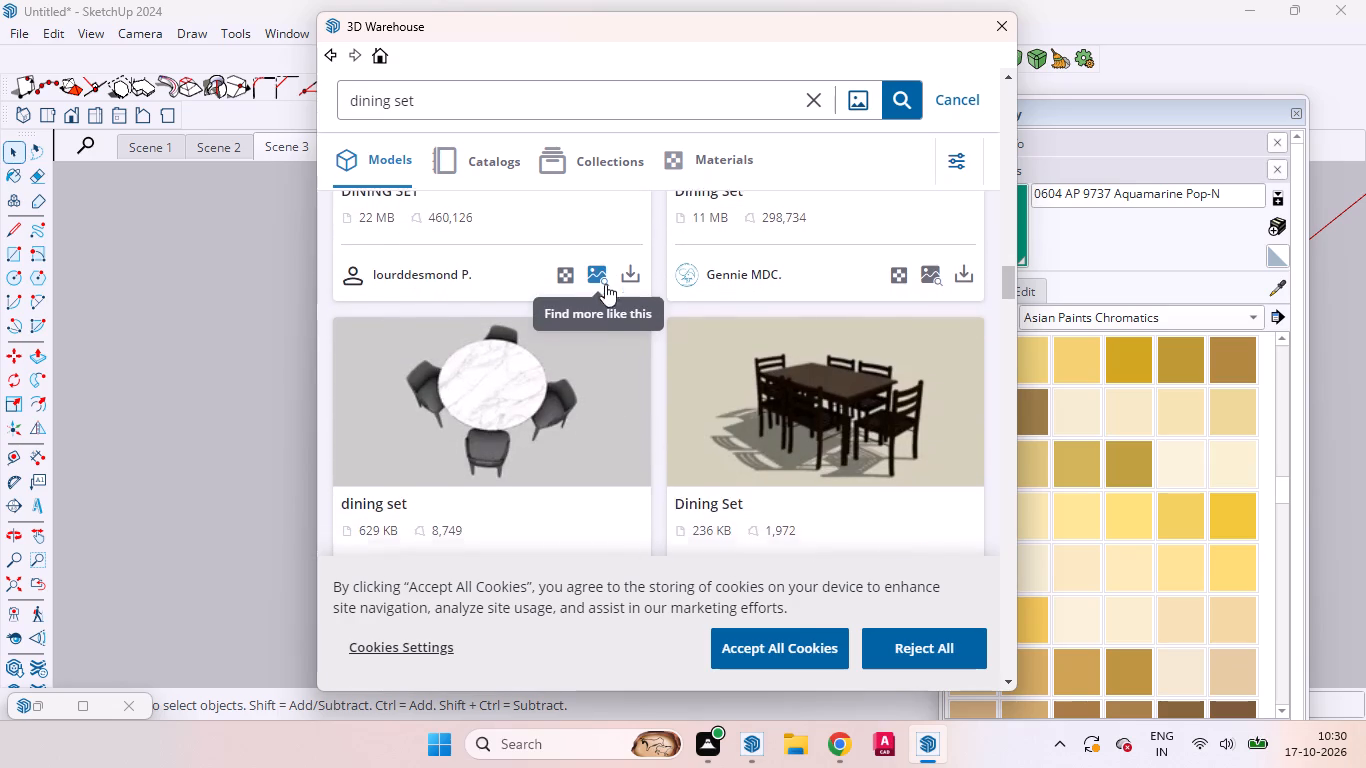
click(605, 284)
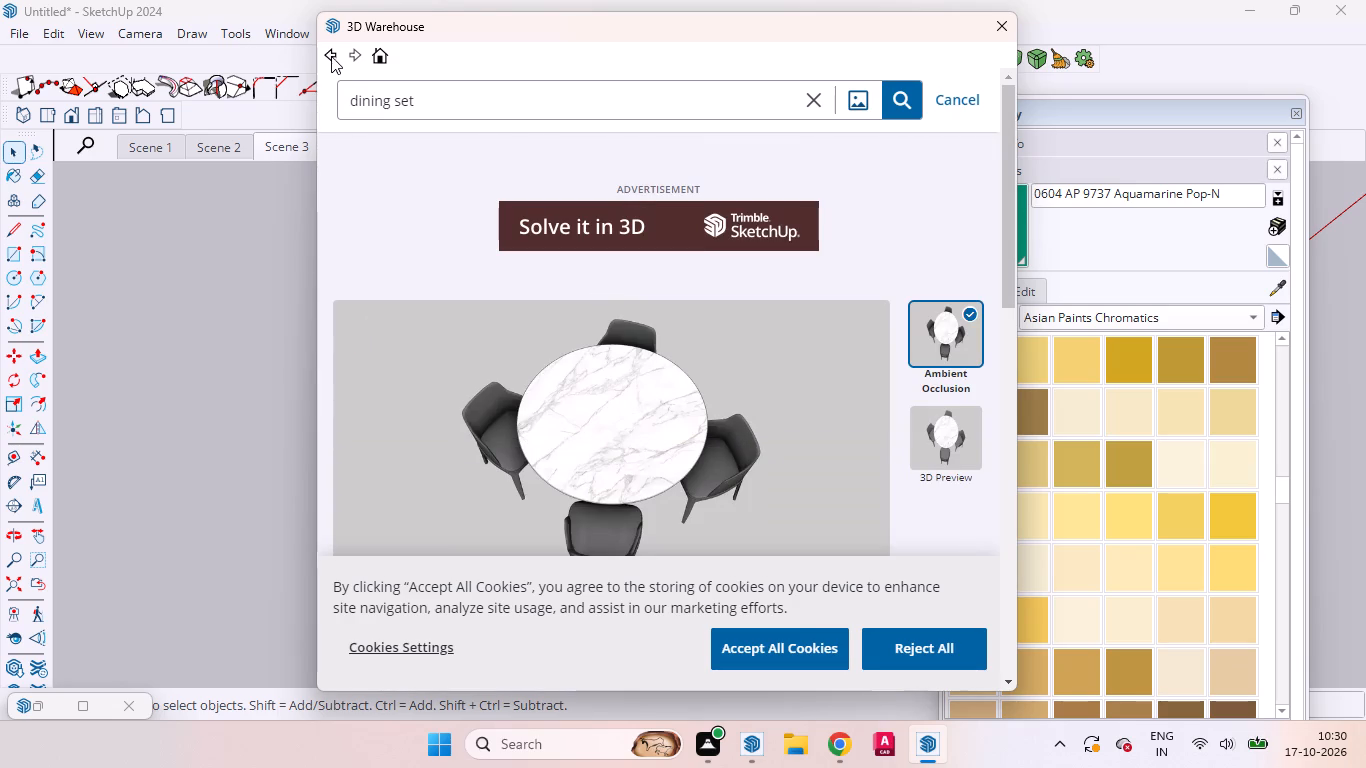
click(332, 56)
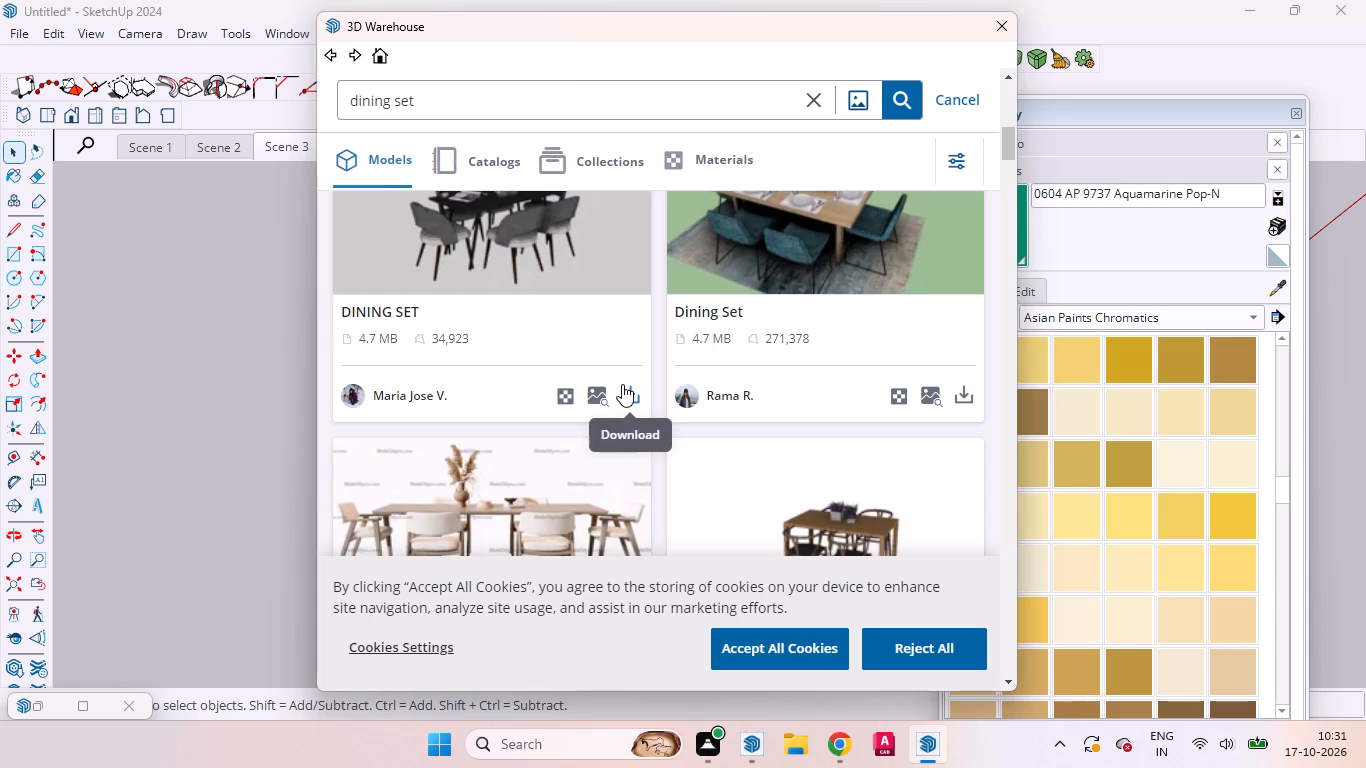
click(623, 384)
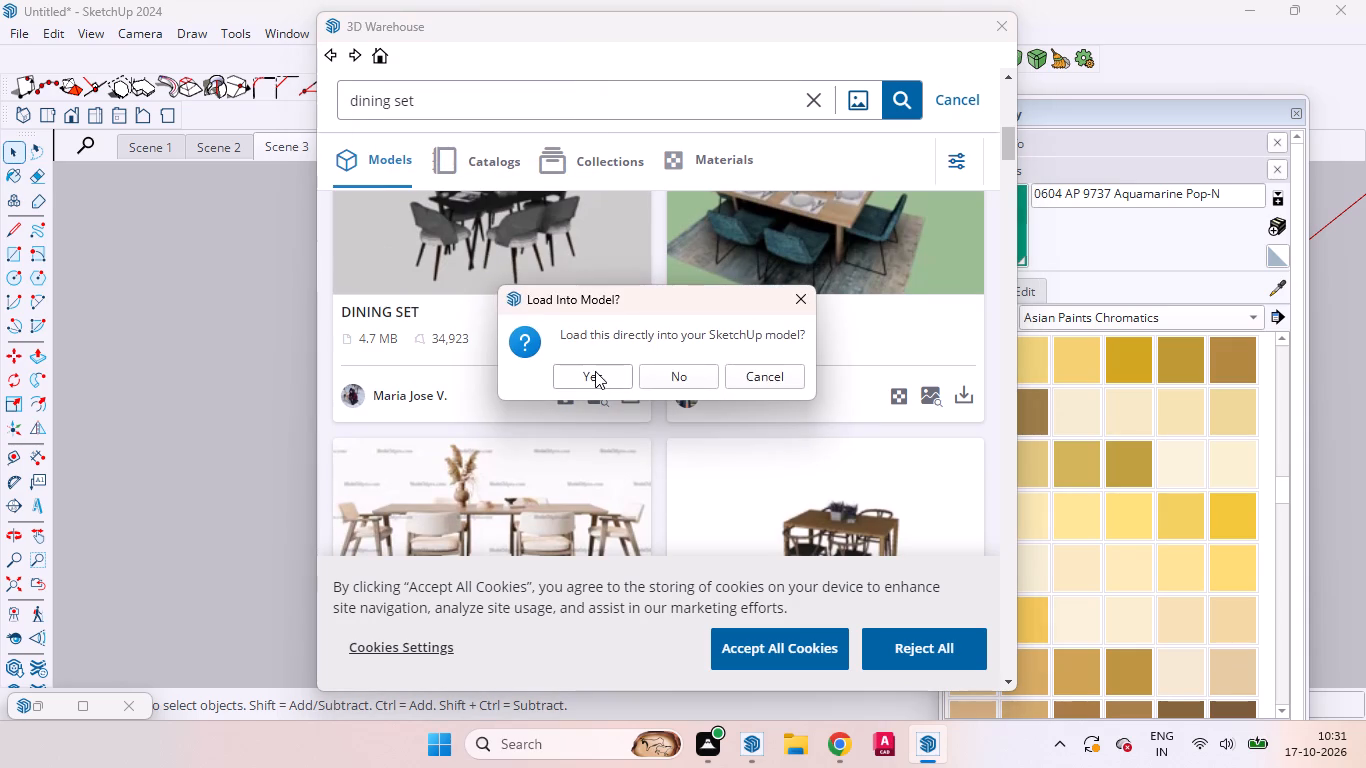
click(595, 371)
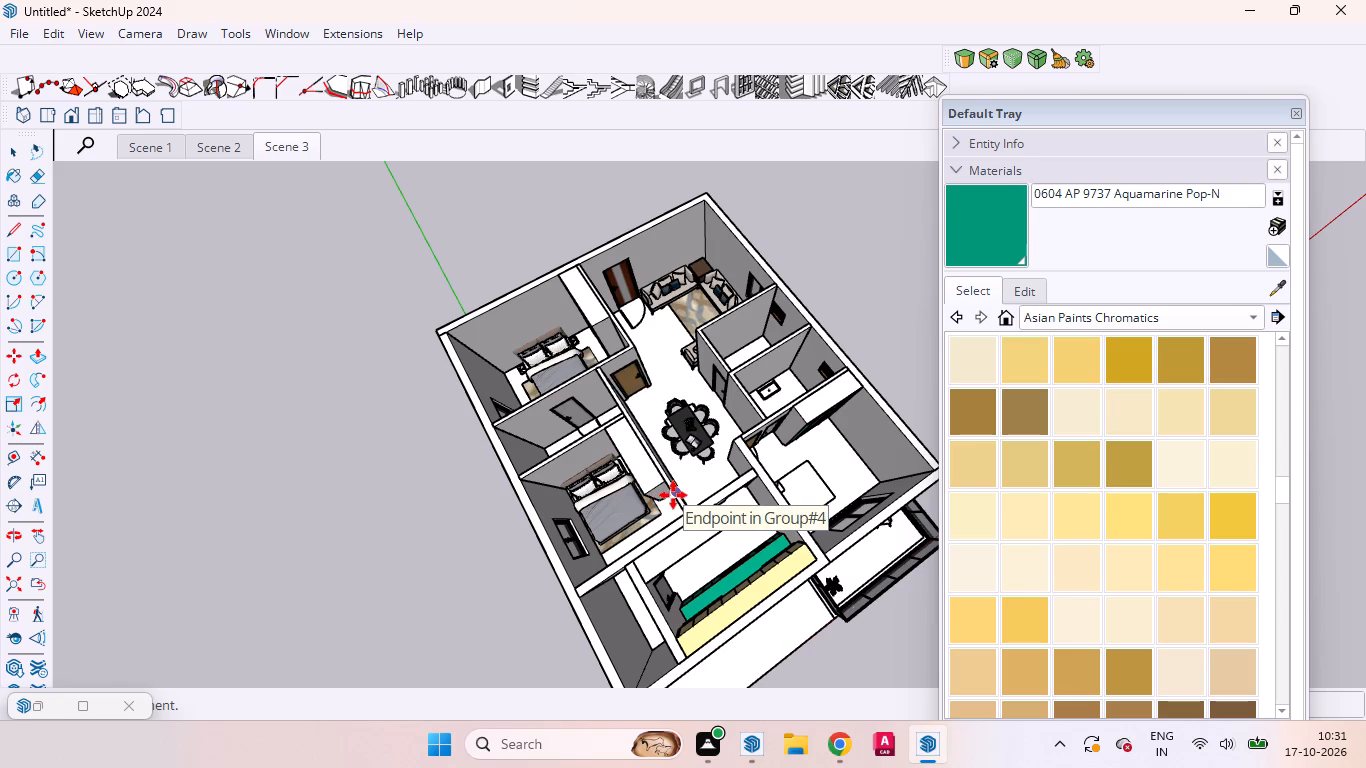
click(673, 495)
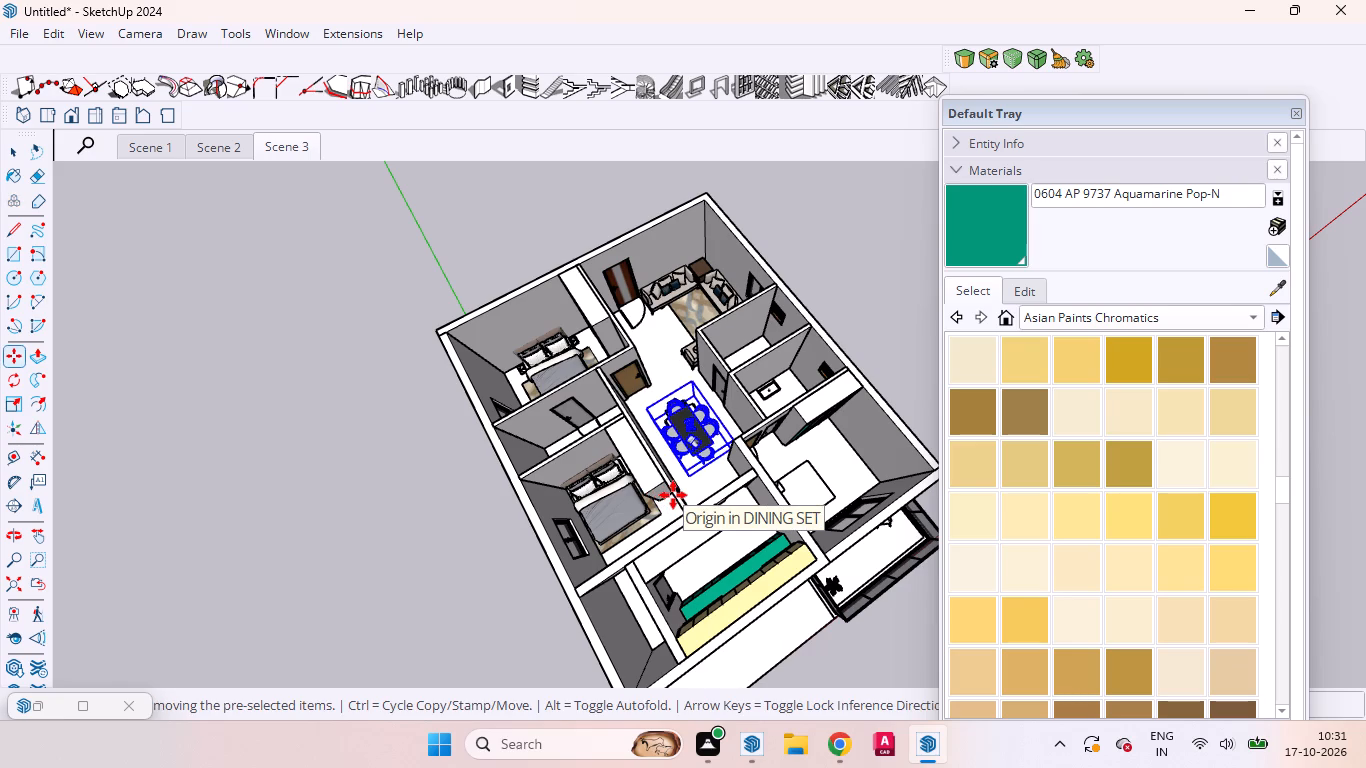
key(space)
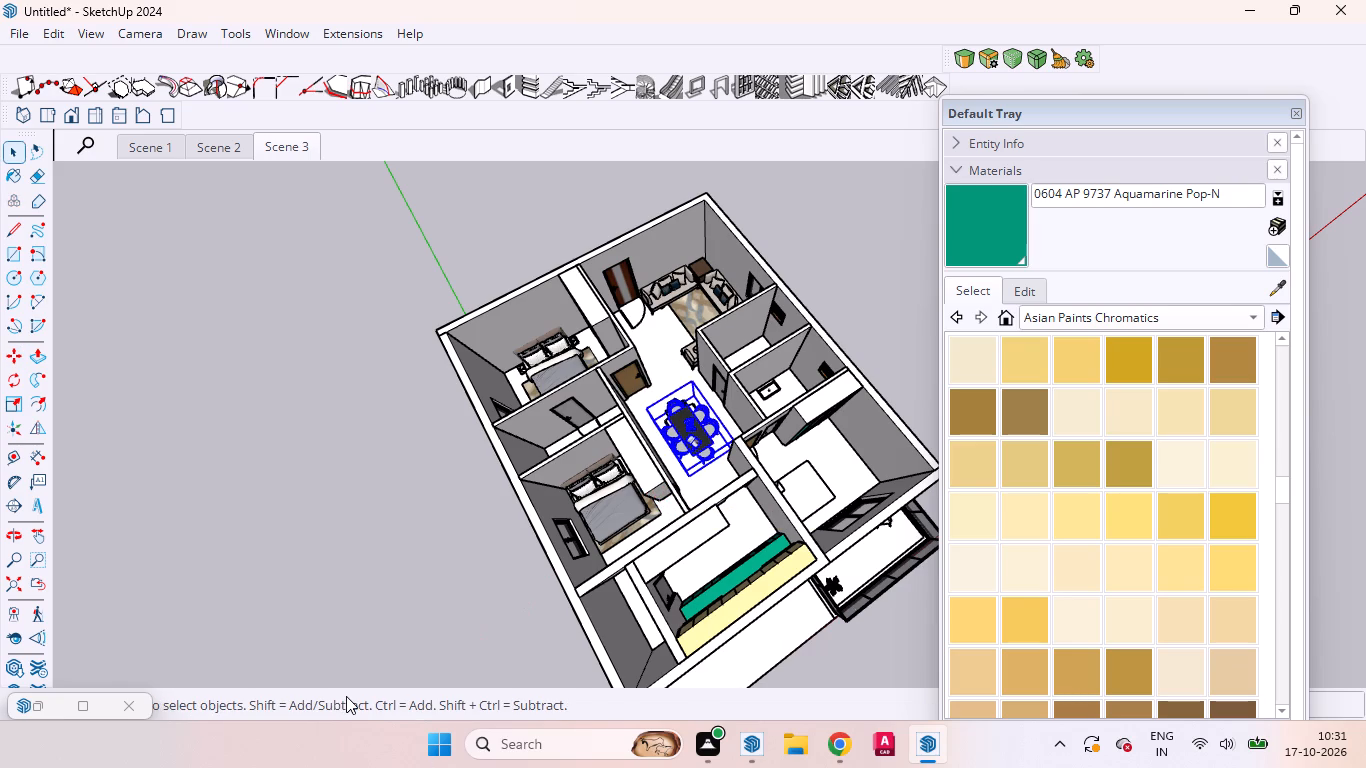
Move the new dining set a short distance toward the living room so it sits over the old dining table.
scroll(612, 428, up, 6)
scroll(657, 429, down, 3)
scroll(658, 429, up, 9)
scroll(737, 445, down, 1)
scroll(746, 453, up, 1)
middle_drag(752, 460, 577, 294)
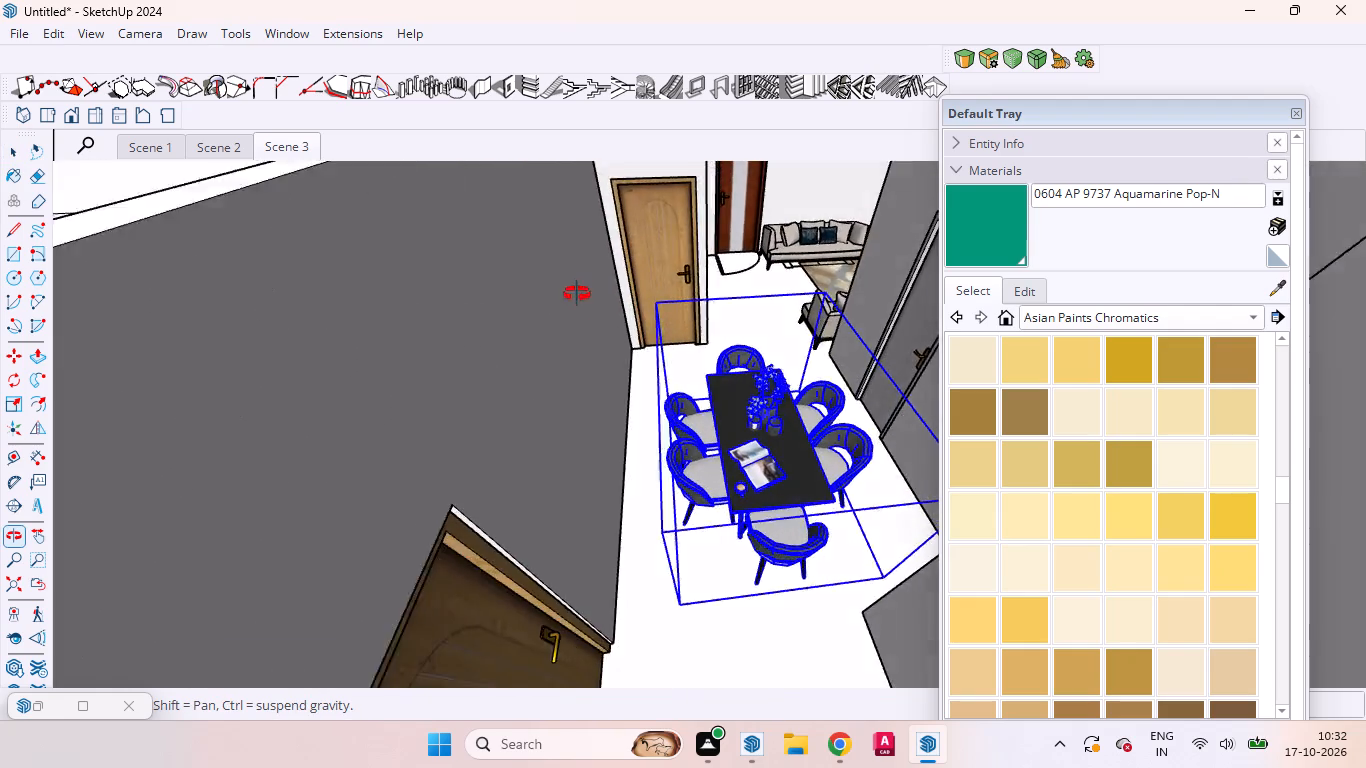
middle_drag(577, 294, 888, 486)
scroll(522, 432, down, 6)
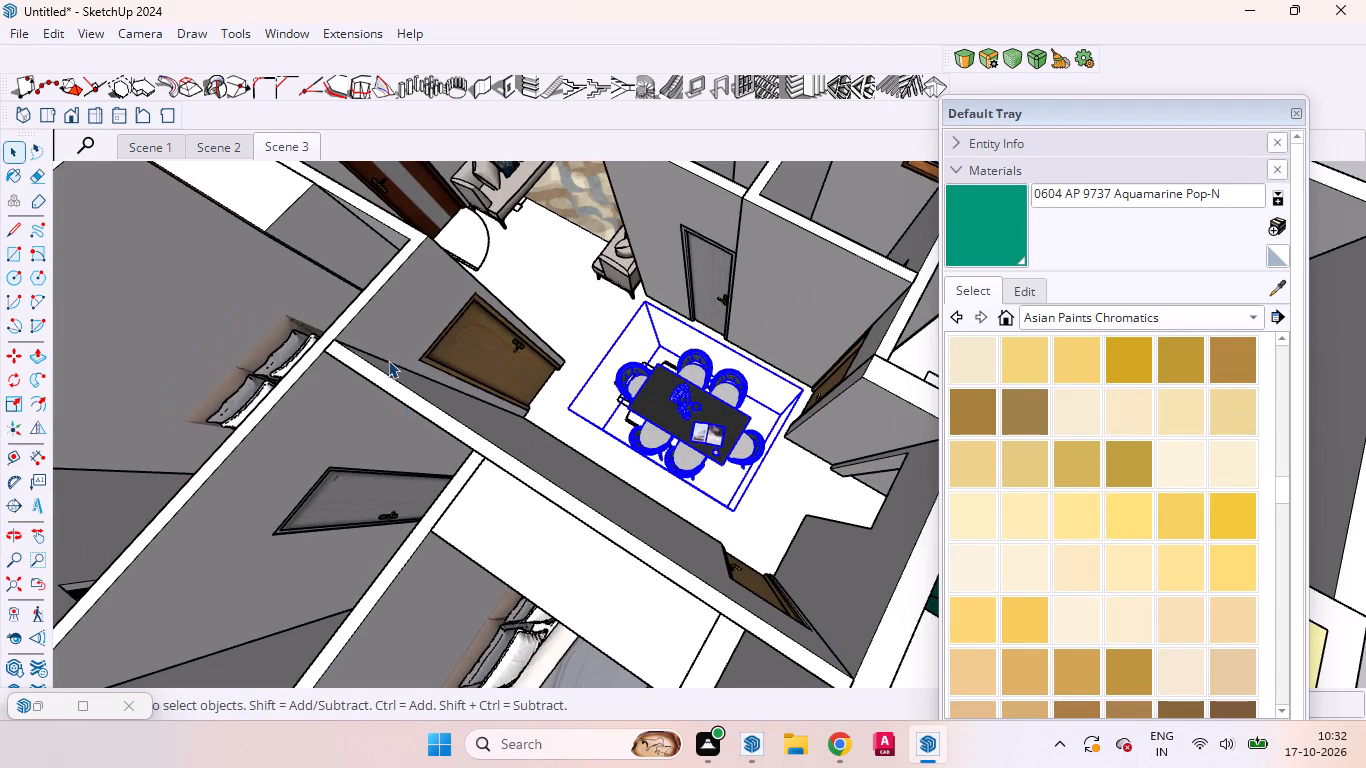
scroll(388, 360, down, 17)
middle_drag(511, 430, 670, 448)
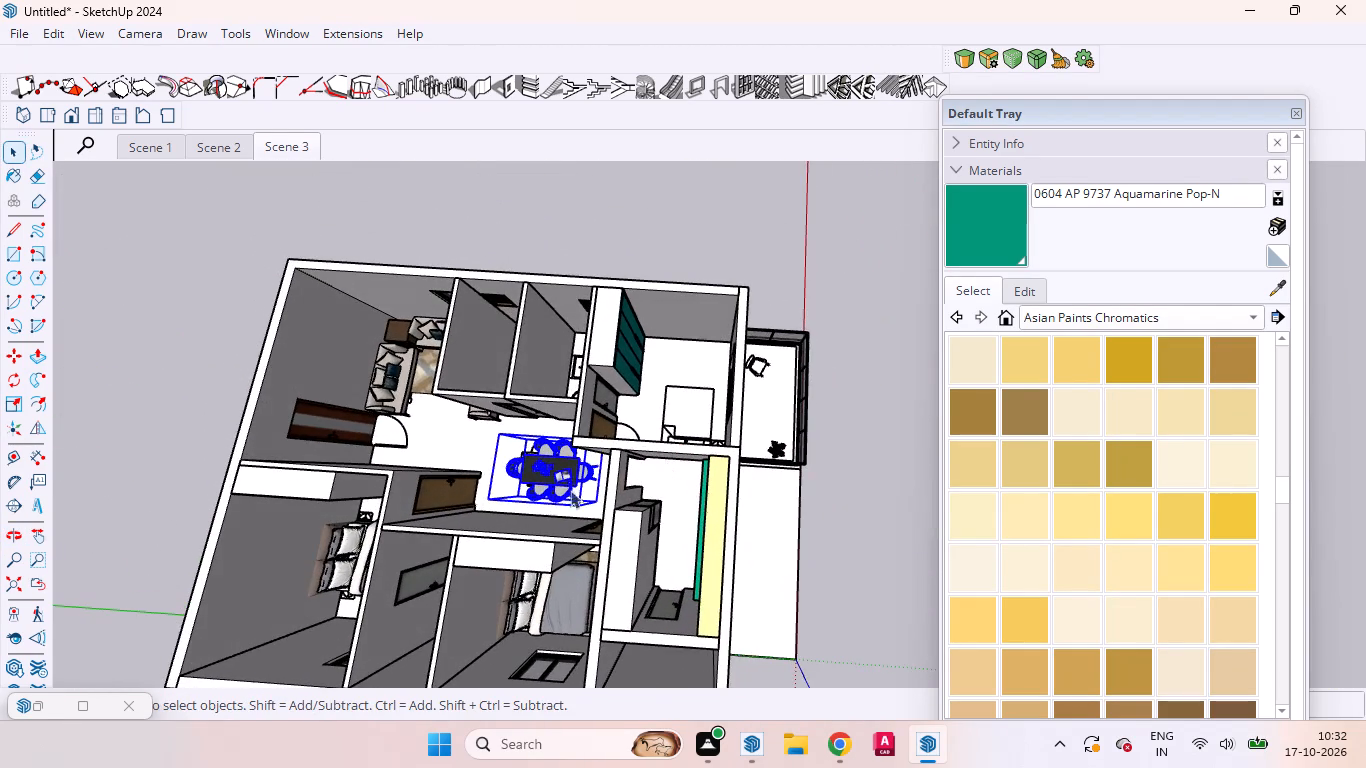
scroll(417, 492, up, 20)
scroll(417, 492, up, 3)
scroll(491, 468, down, 2)
scroll(491, 468, up, 1)
scroll(587, 465, down, 1)
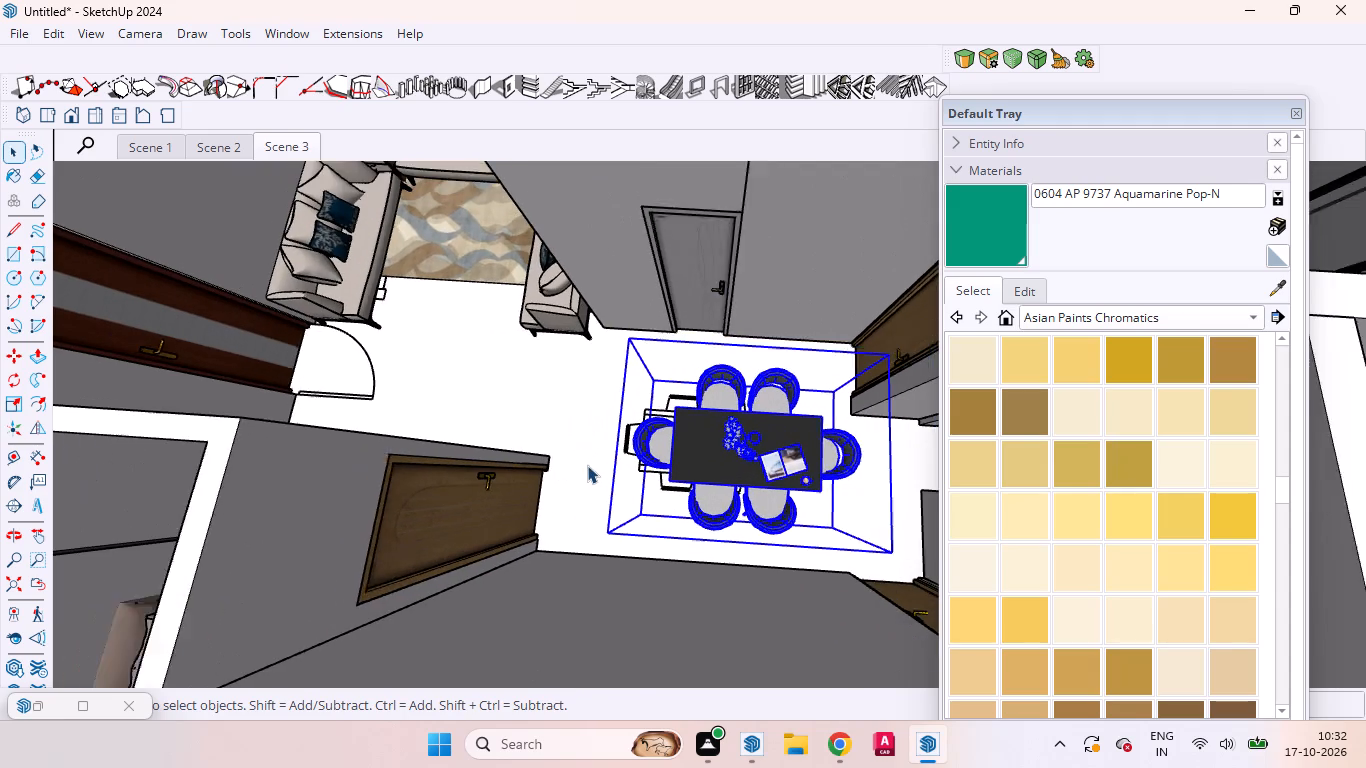
scroll(587, 465, down, 1)
key(m)
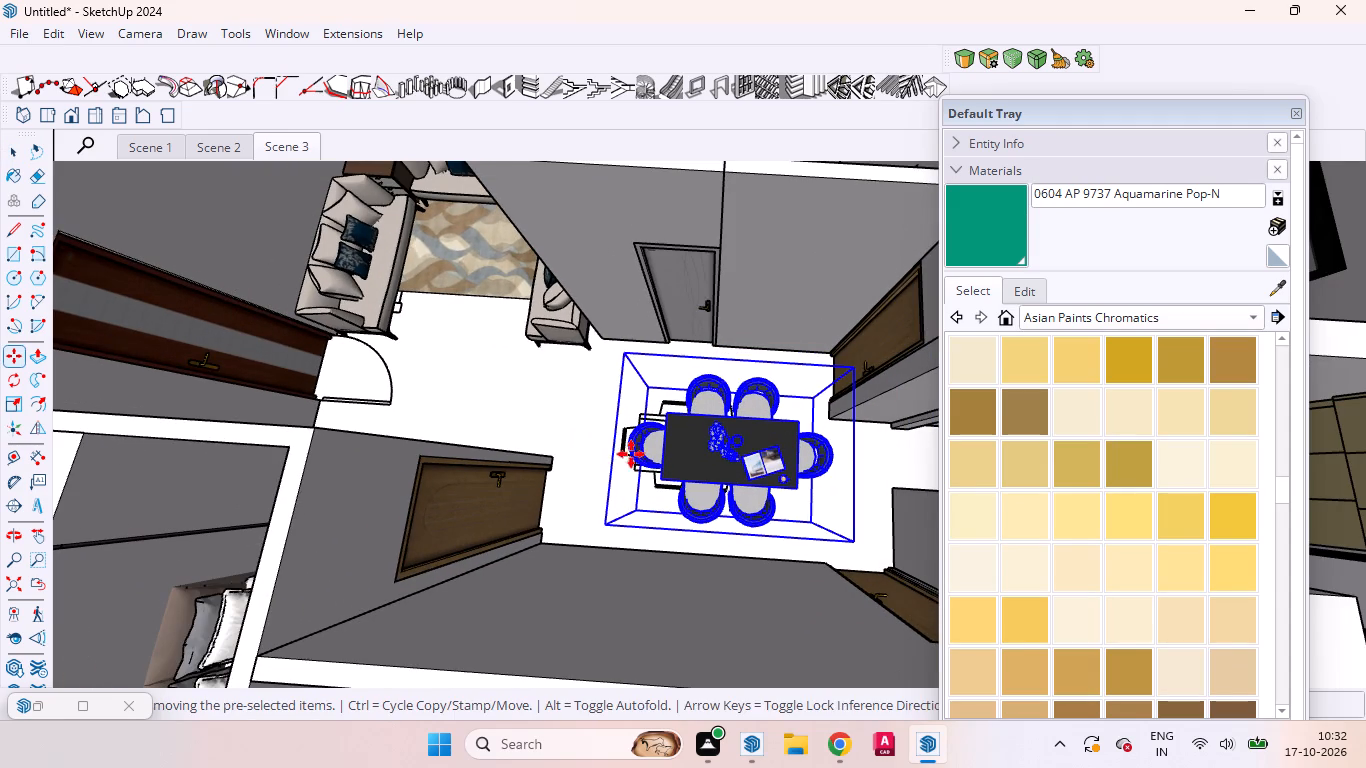
click(744, 476)
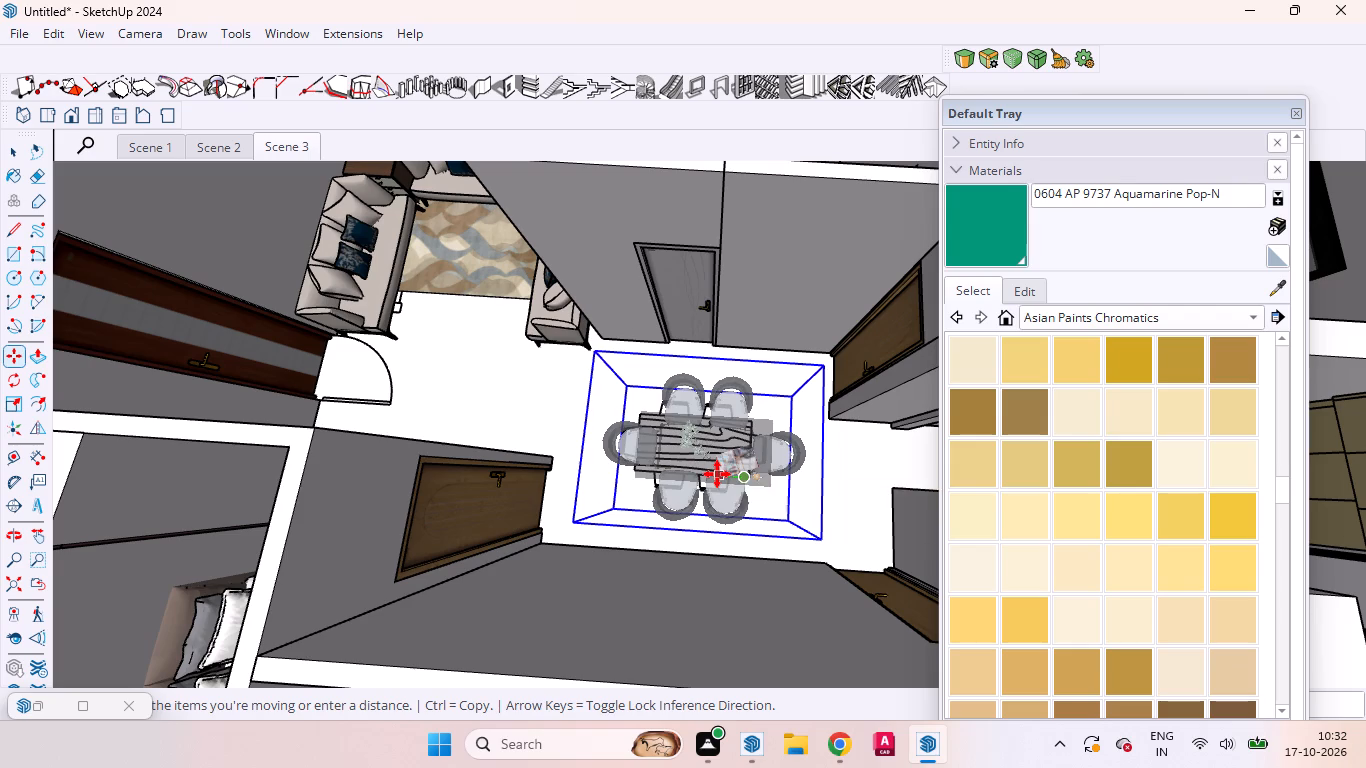
click(708, 474)
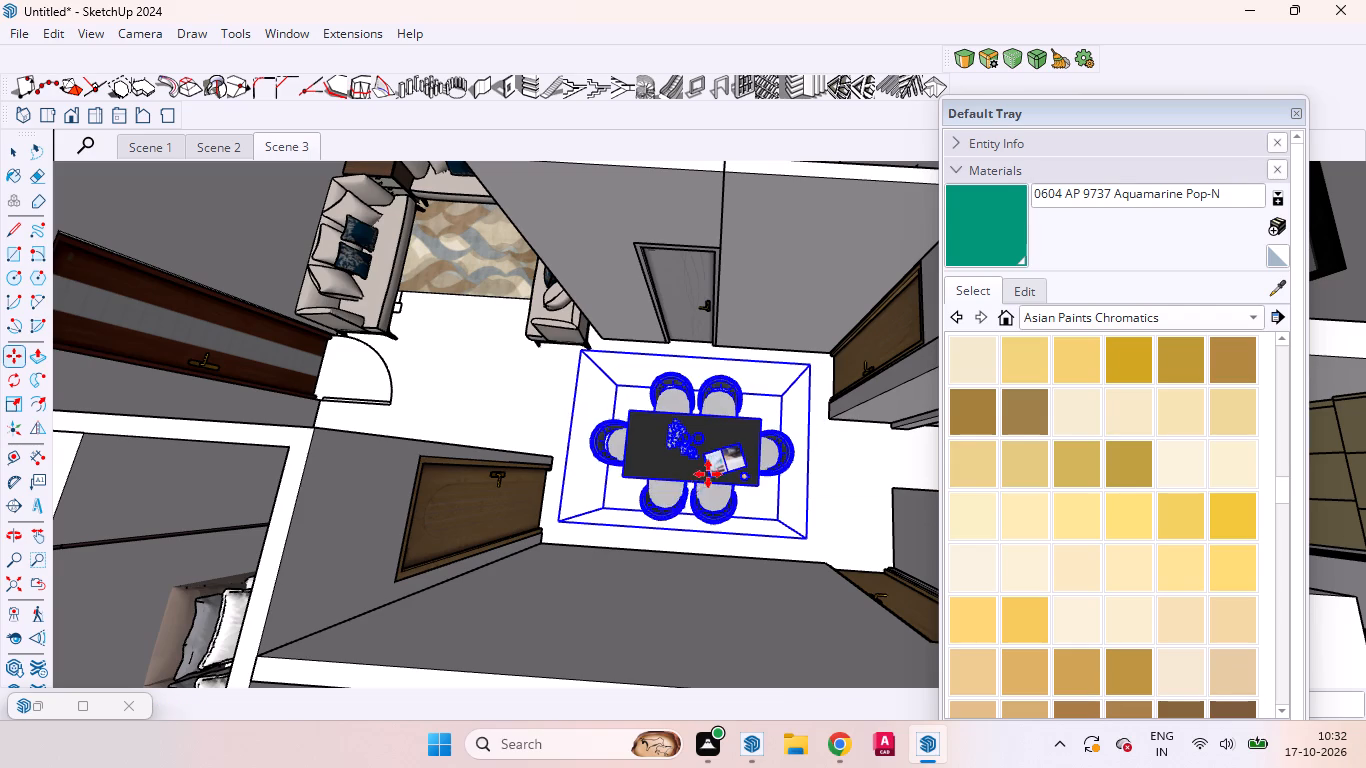
key(space)
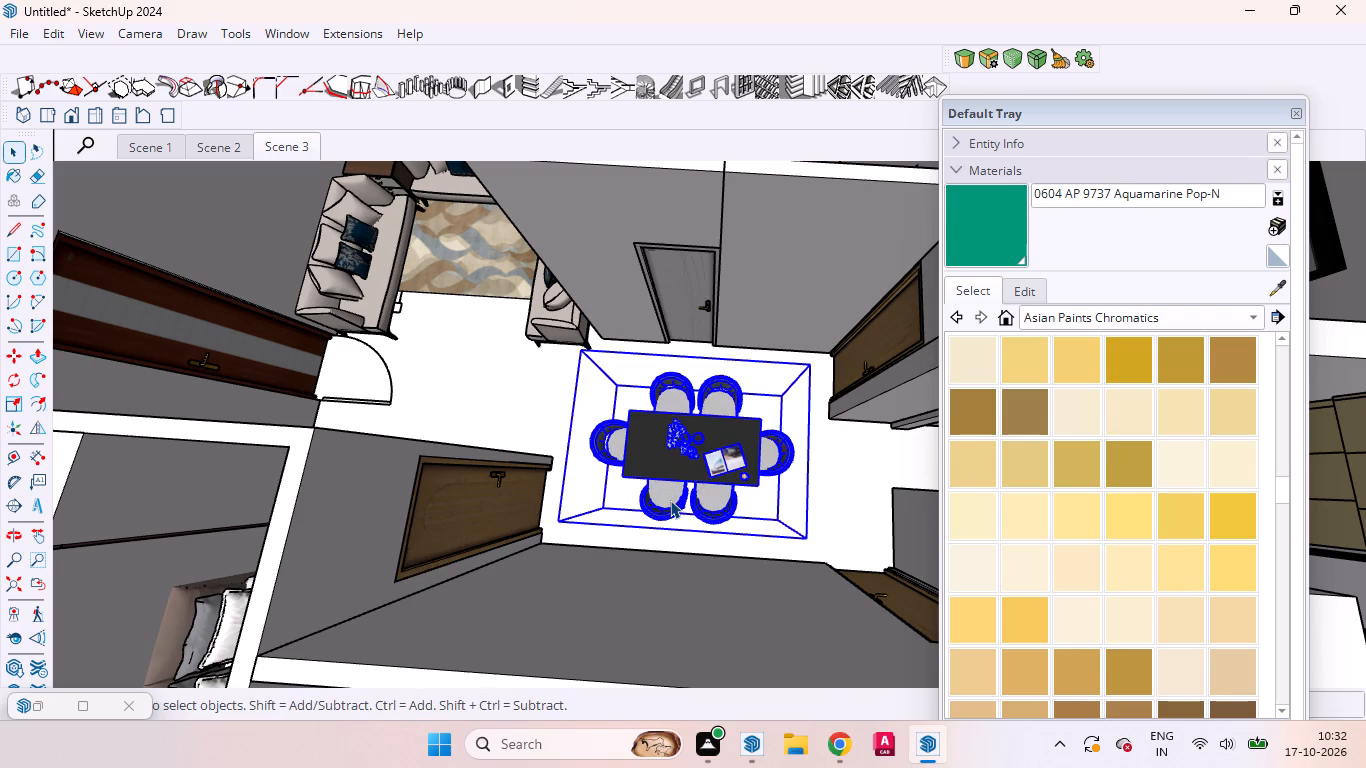
Examine the new dining set from above and close up around the table and chairs.
scroll(679, 491, down, 5)
scroll(574, 387, up, 1)
scroll(574, 387, down, 14)
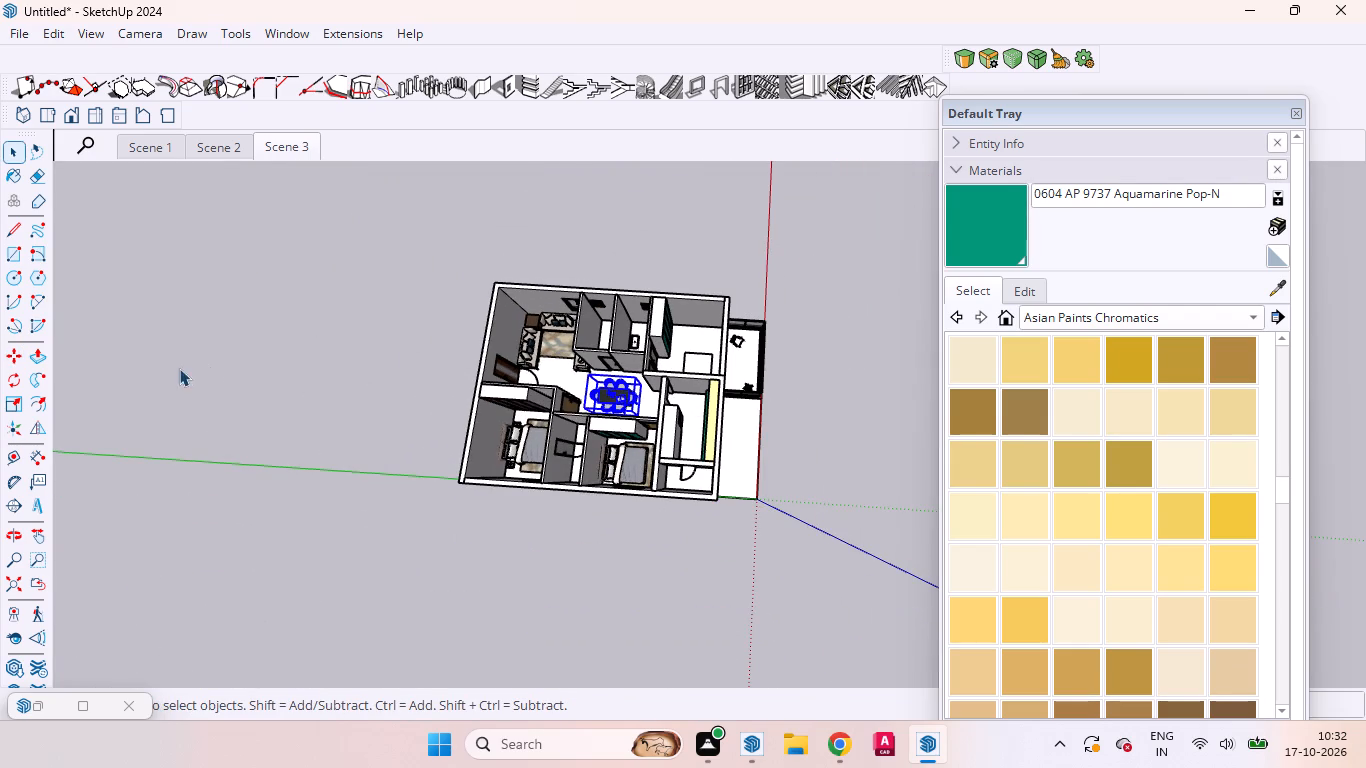
click(271, 357)
scroll(580, 383, up, 6)
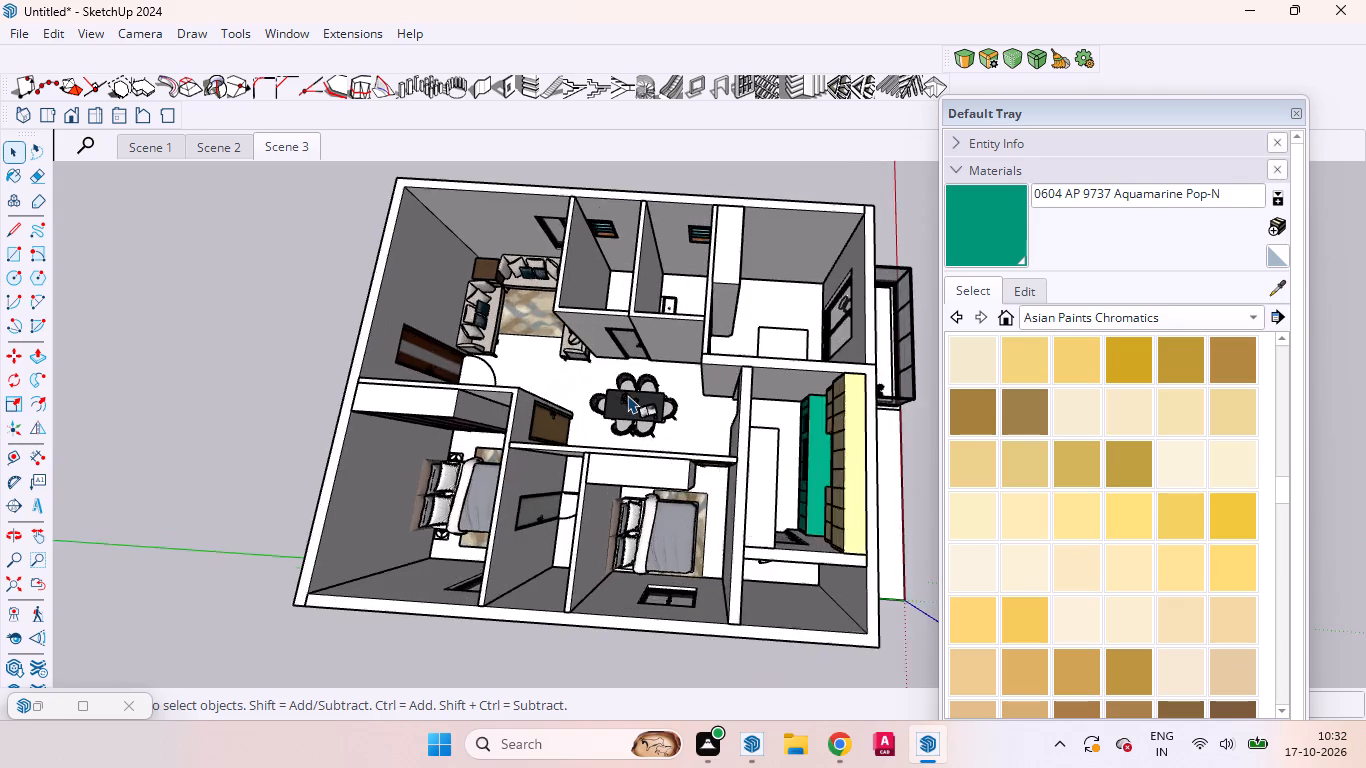
scroll(627, 395, up, 8)
scroll(628, 395, down, 1)
scroll(640, 399, up, 7)
scroll(664, 422, down, 1)
scroll(664, 422, up, 11)
middle_drag(681, 461, 660, 454)
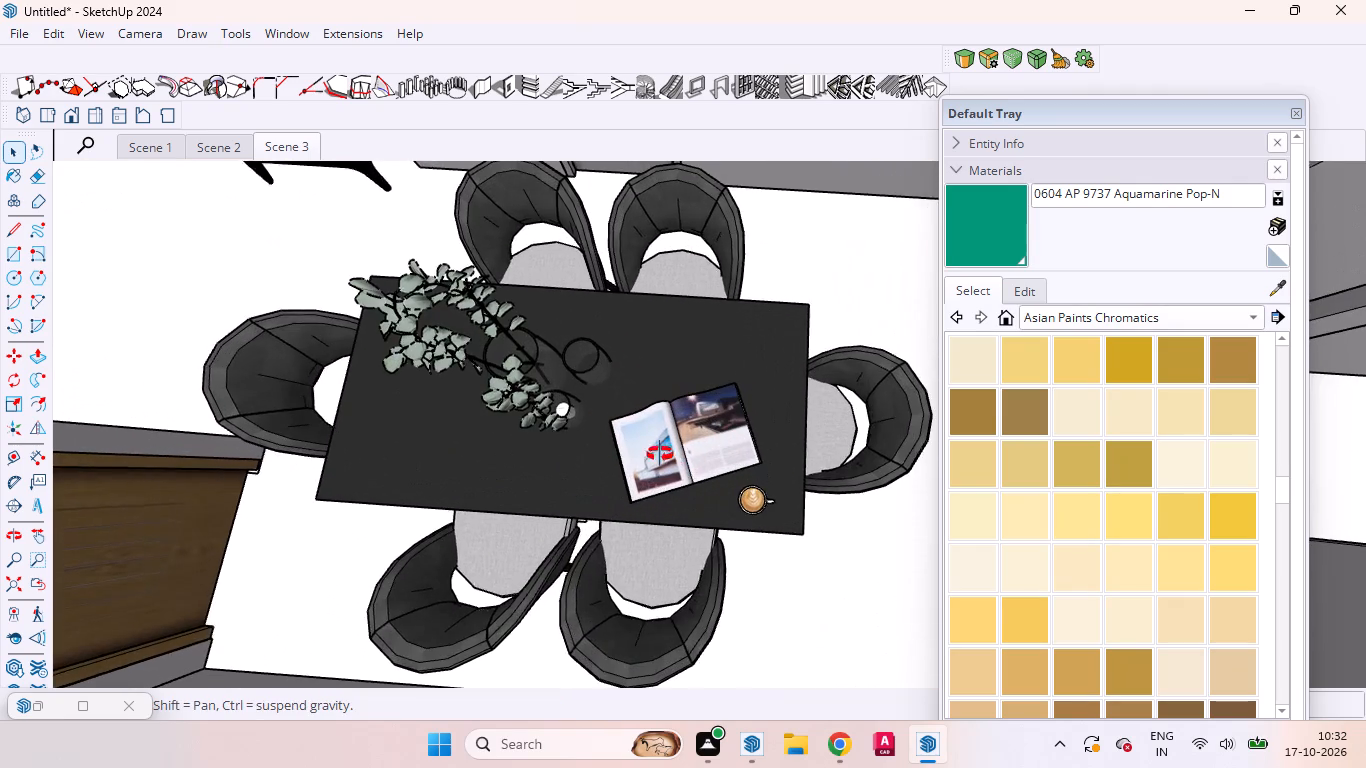
middle_drag(660, 454, 489, 266)
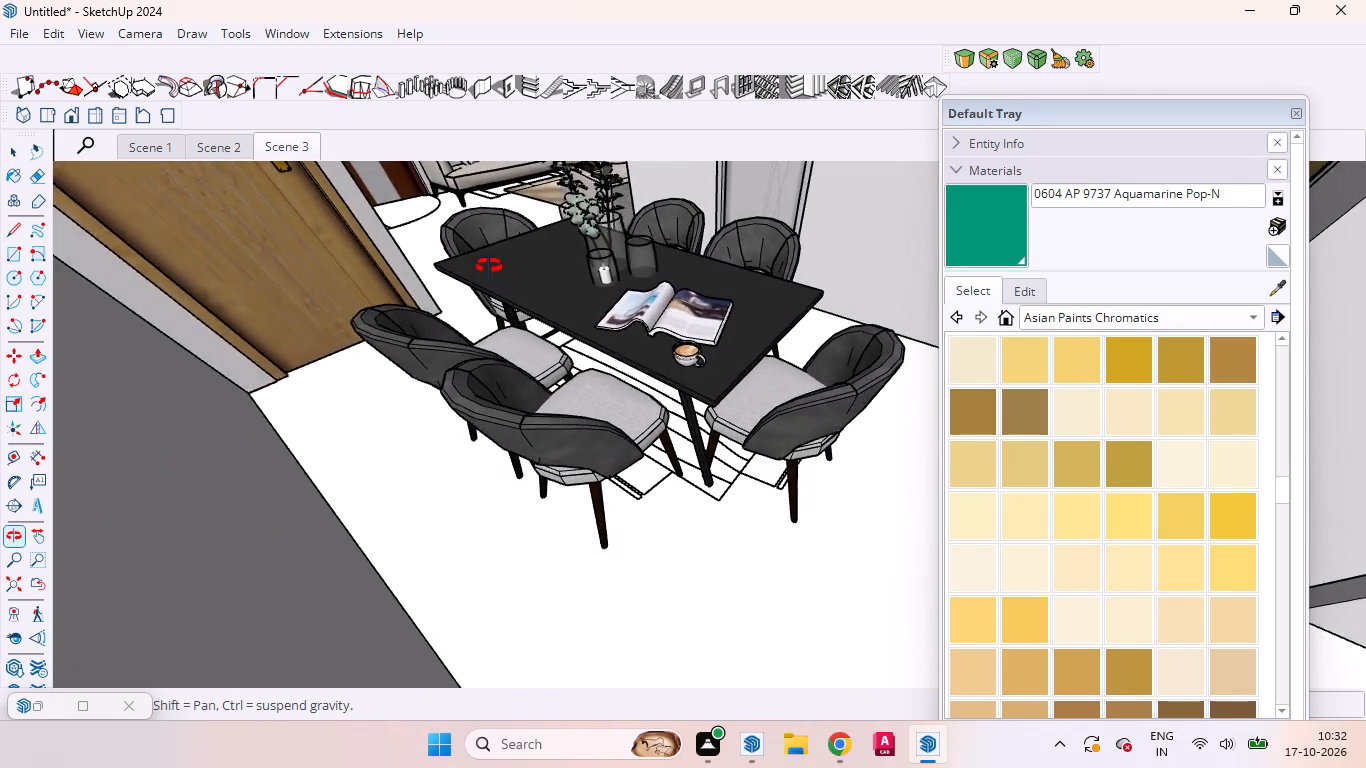
middle_drag(489, 266, 435, 253)
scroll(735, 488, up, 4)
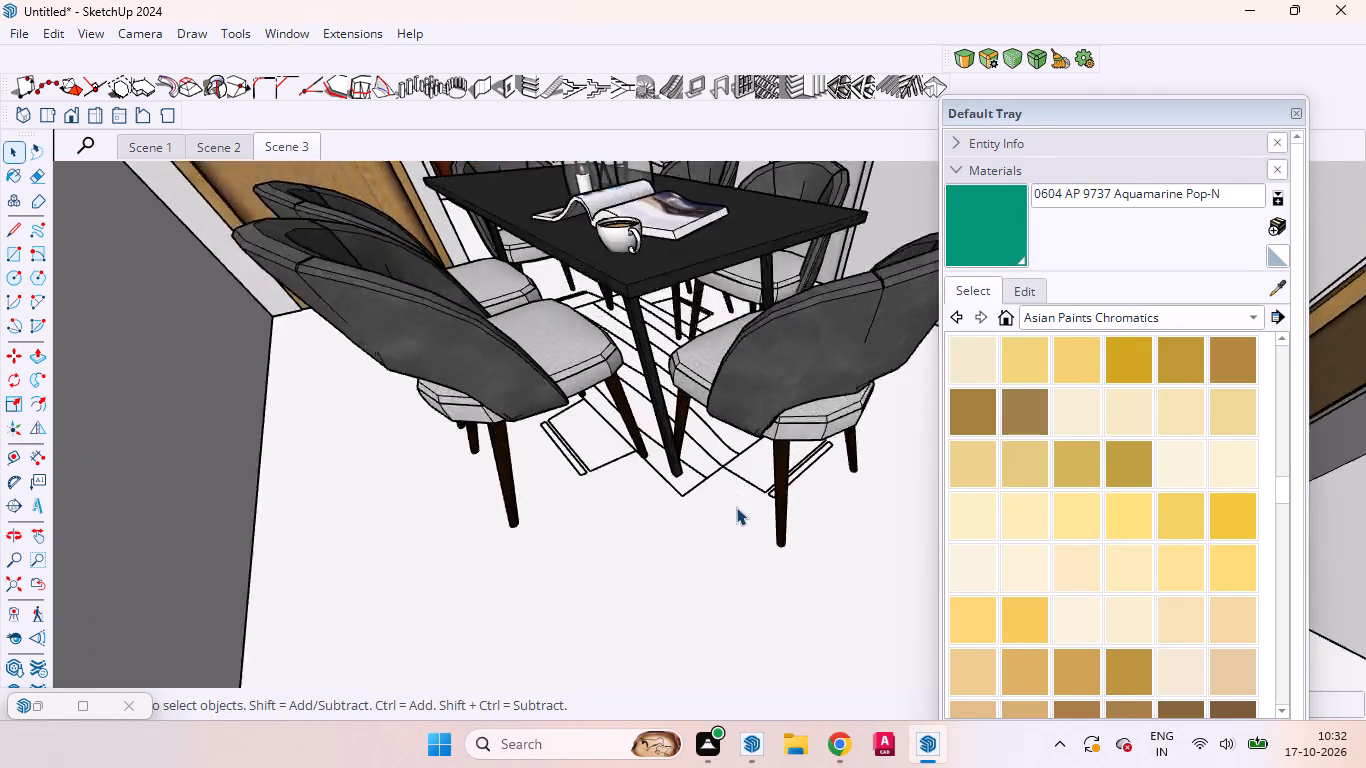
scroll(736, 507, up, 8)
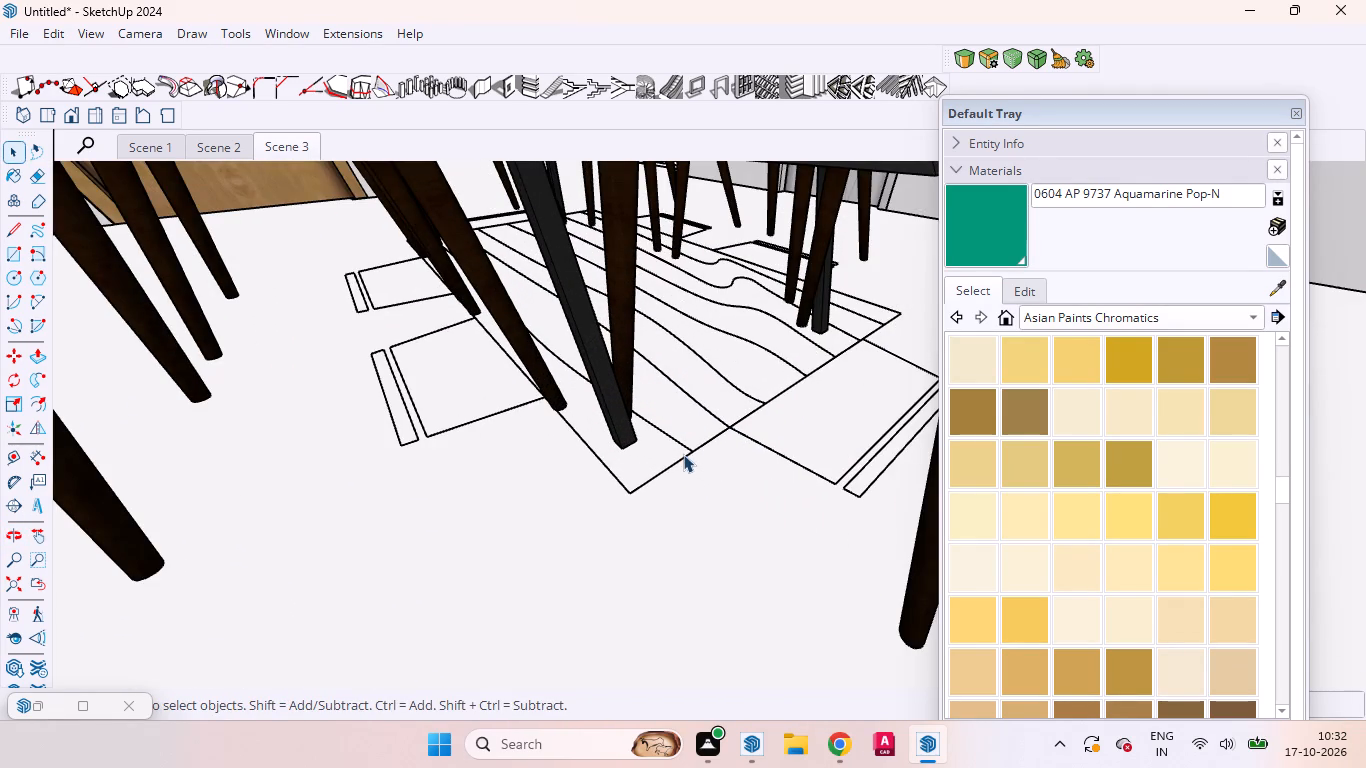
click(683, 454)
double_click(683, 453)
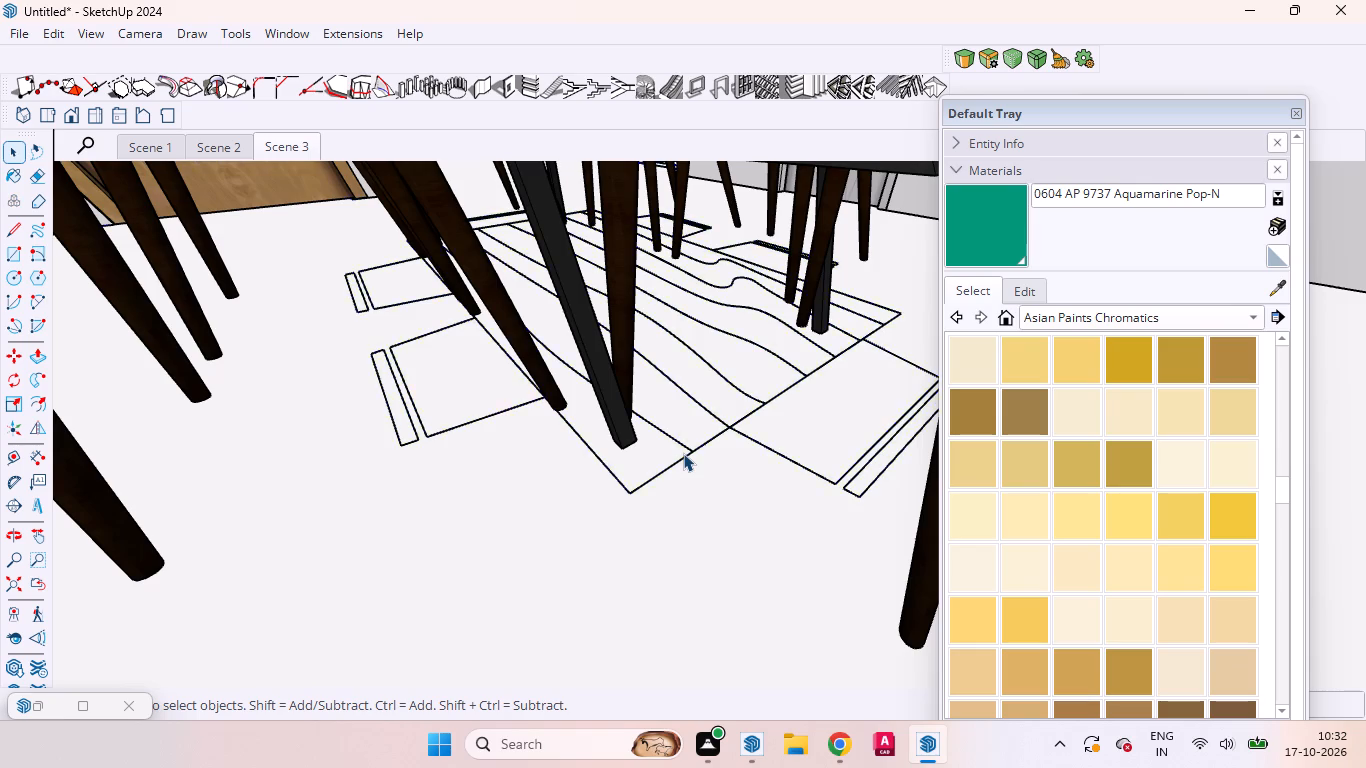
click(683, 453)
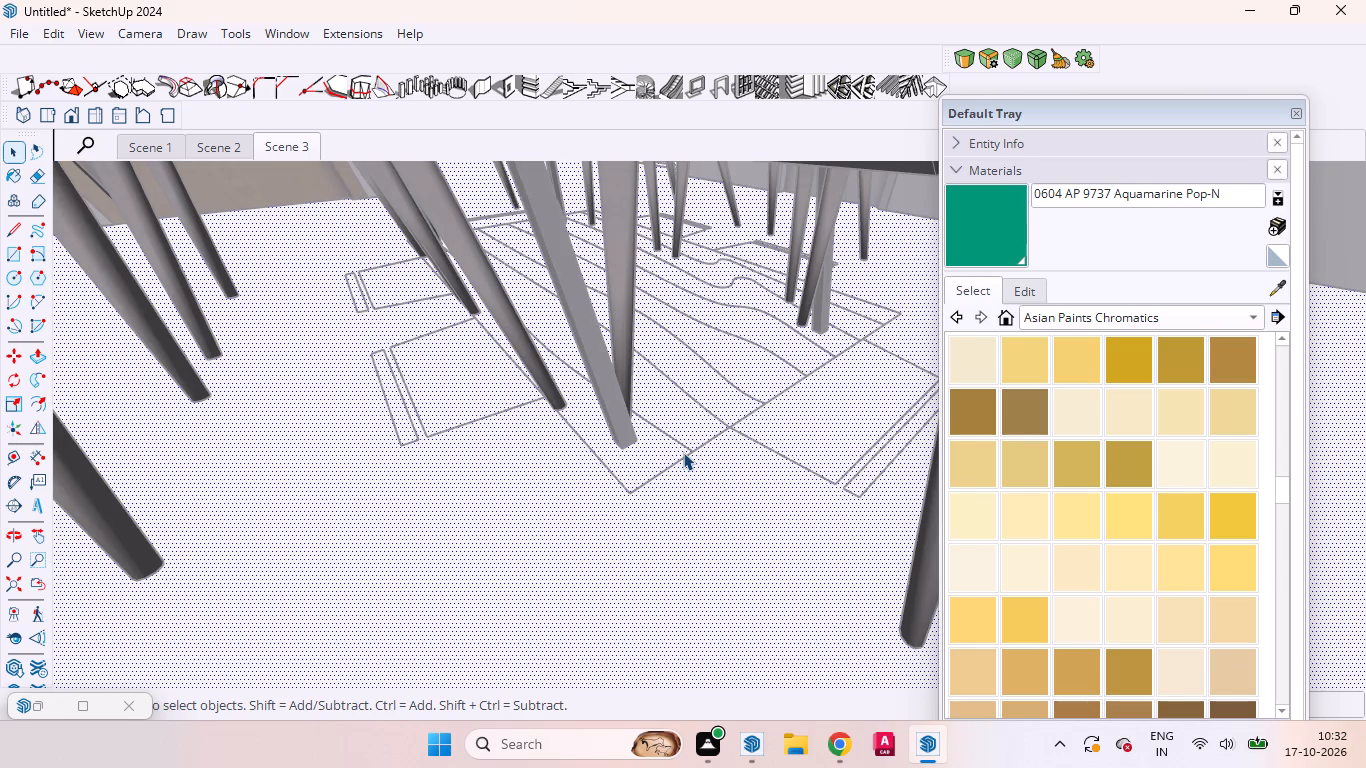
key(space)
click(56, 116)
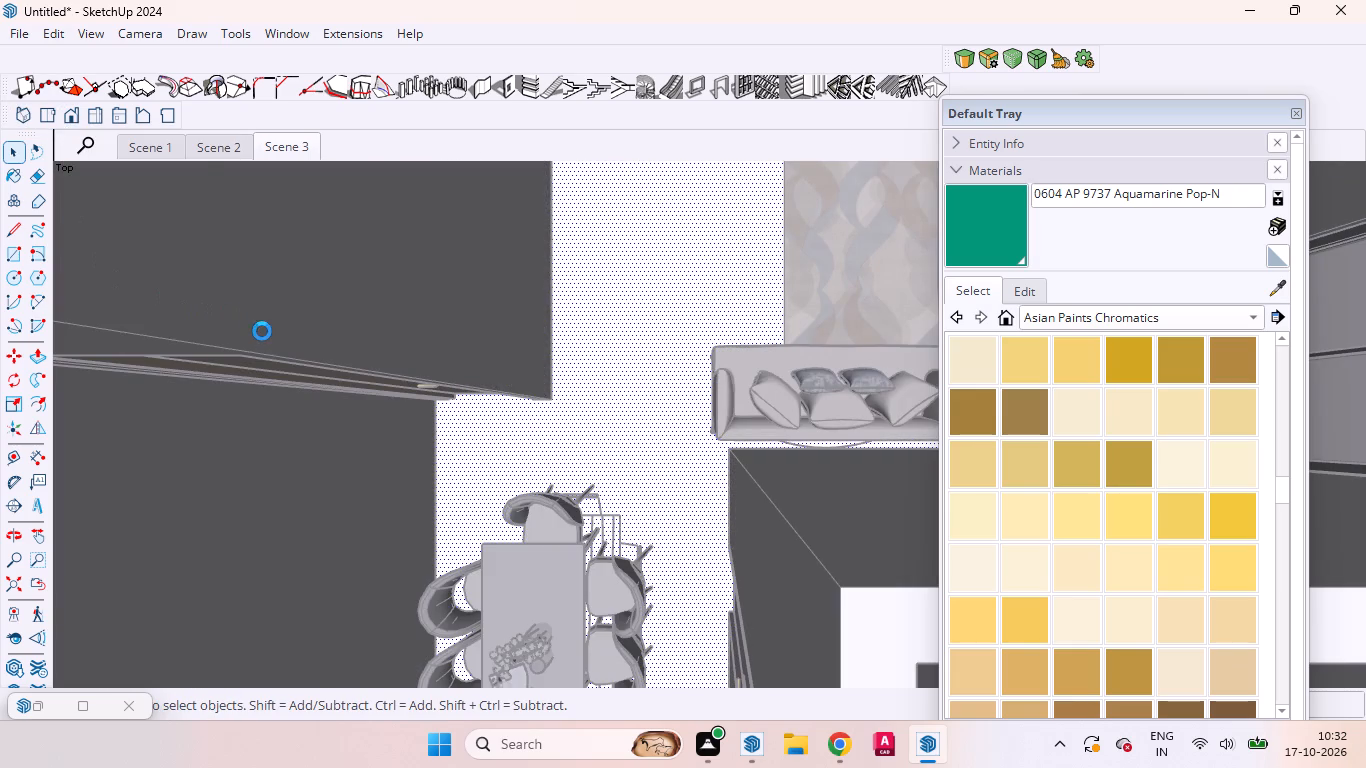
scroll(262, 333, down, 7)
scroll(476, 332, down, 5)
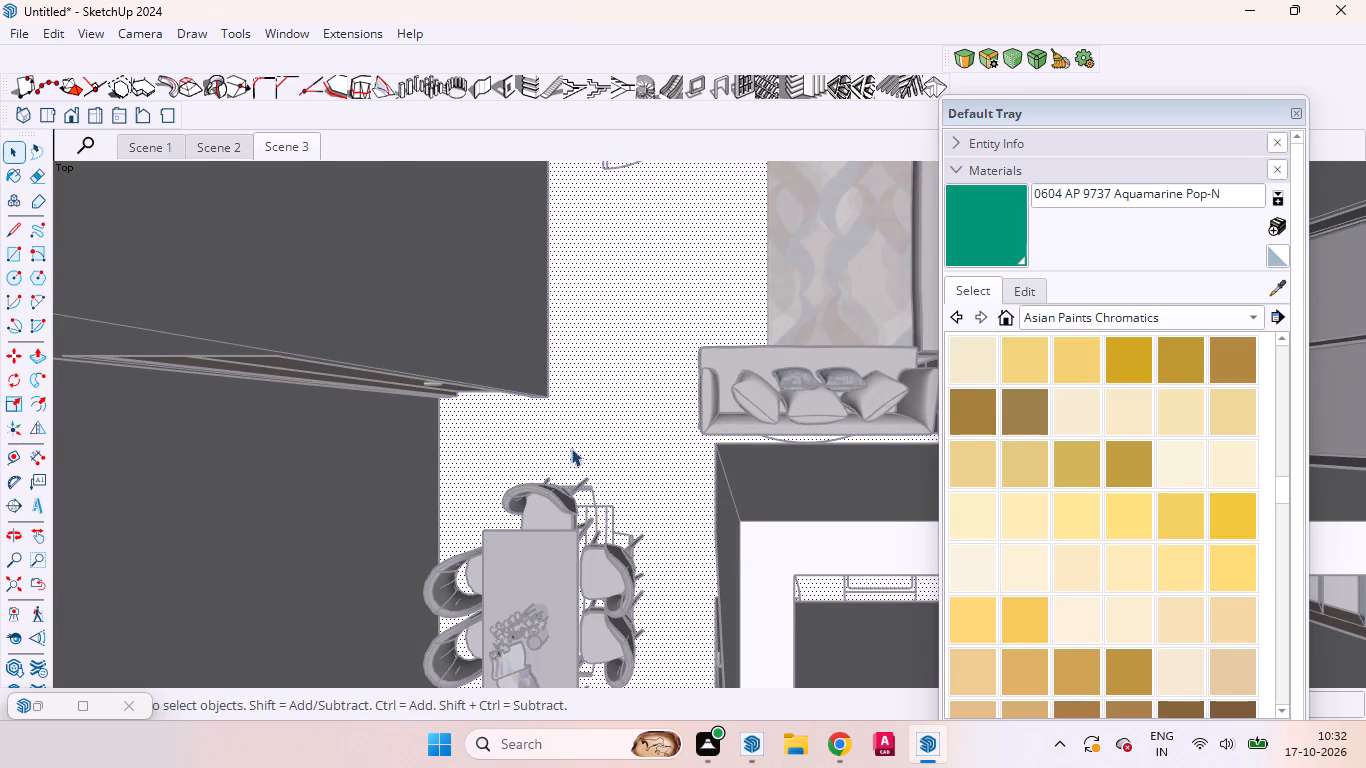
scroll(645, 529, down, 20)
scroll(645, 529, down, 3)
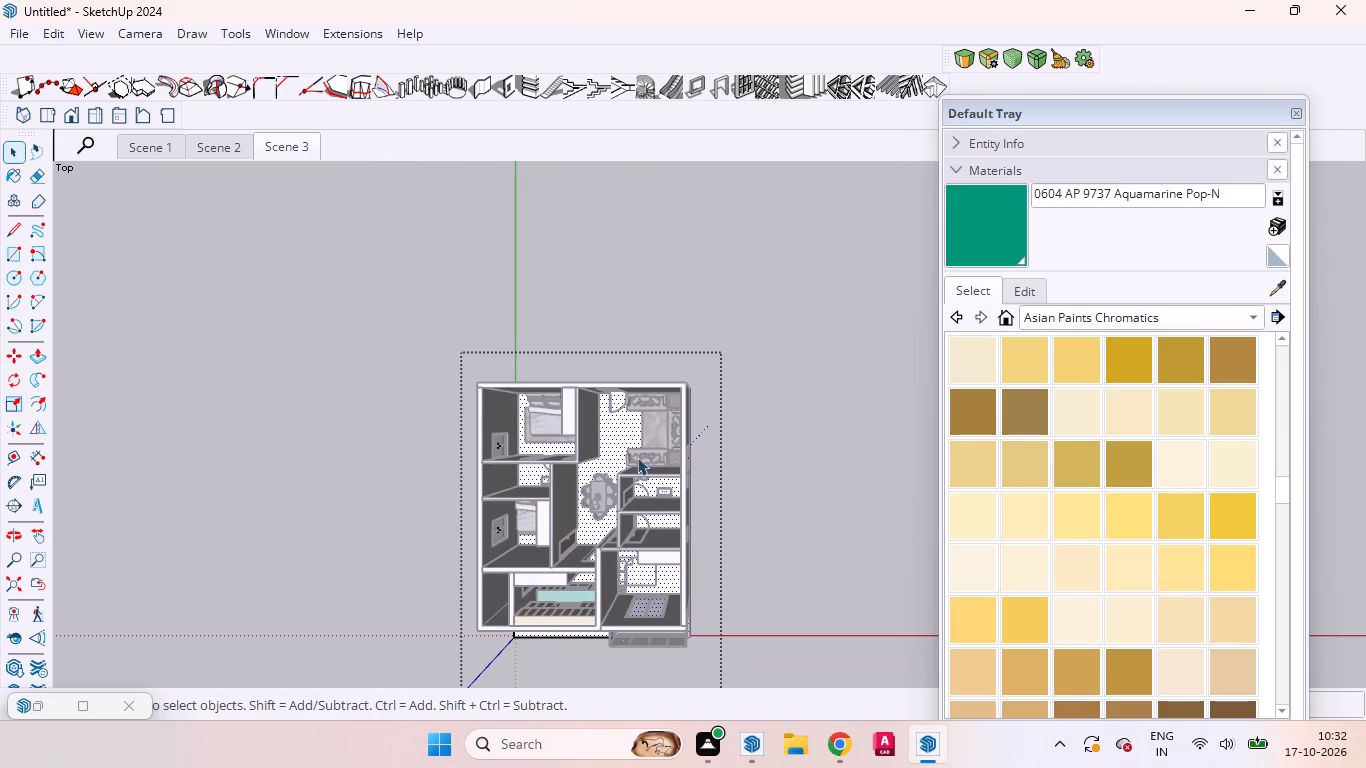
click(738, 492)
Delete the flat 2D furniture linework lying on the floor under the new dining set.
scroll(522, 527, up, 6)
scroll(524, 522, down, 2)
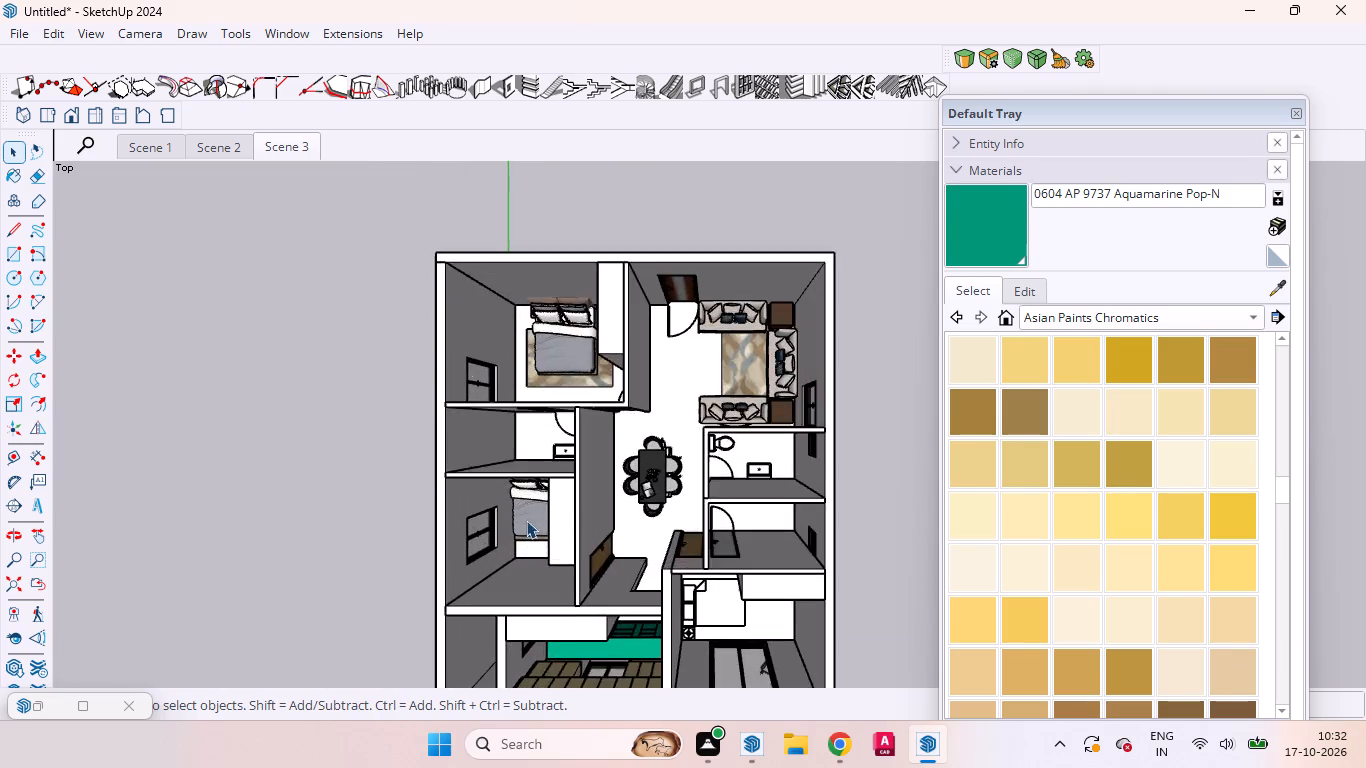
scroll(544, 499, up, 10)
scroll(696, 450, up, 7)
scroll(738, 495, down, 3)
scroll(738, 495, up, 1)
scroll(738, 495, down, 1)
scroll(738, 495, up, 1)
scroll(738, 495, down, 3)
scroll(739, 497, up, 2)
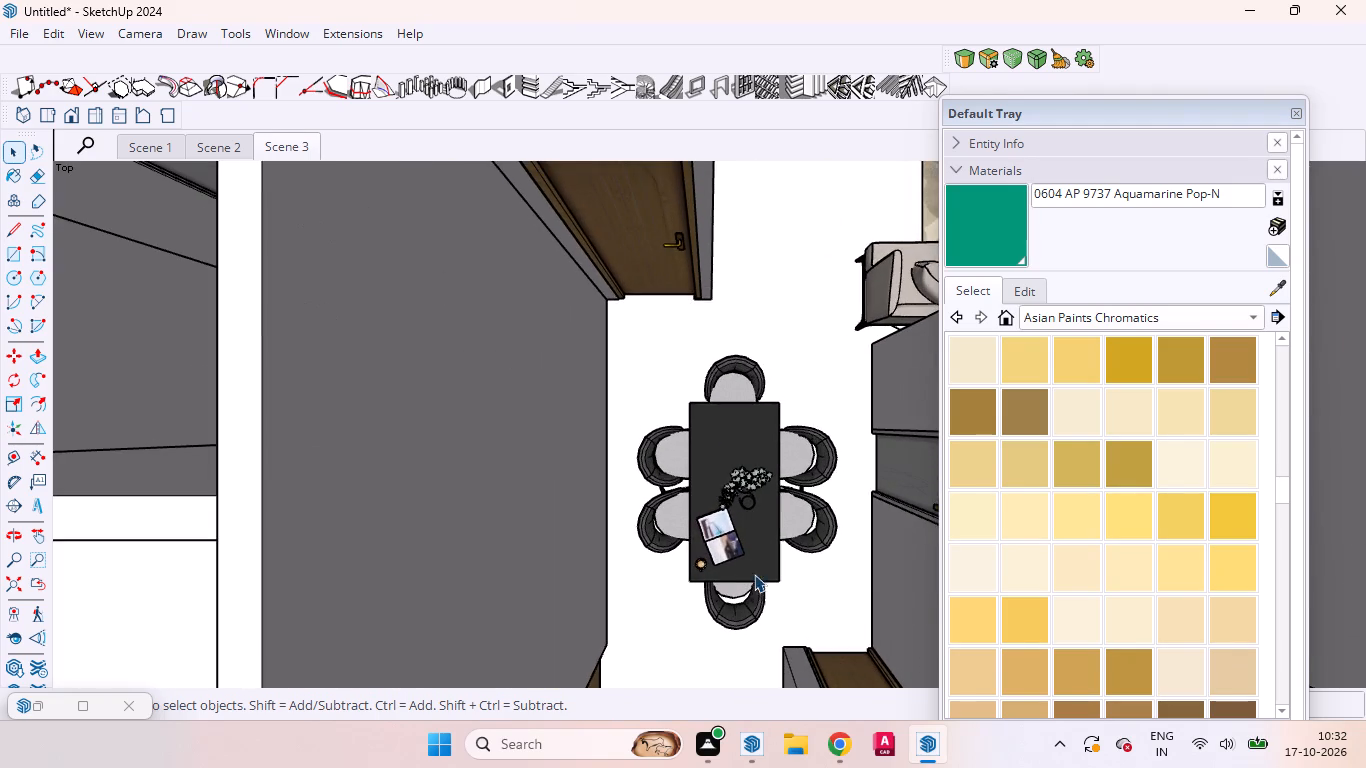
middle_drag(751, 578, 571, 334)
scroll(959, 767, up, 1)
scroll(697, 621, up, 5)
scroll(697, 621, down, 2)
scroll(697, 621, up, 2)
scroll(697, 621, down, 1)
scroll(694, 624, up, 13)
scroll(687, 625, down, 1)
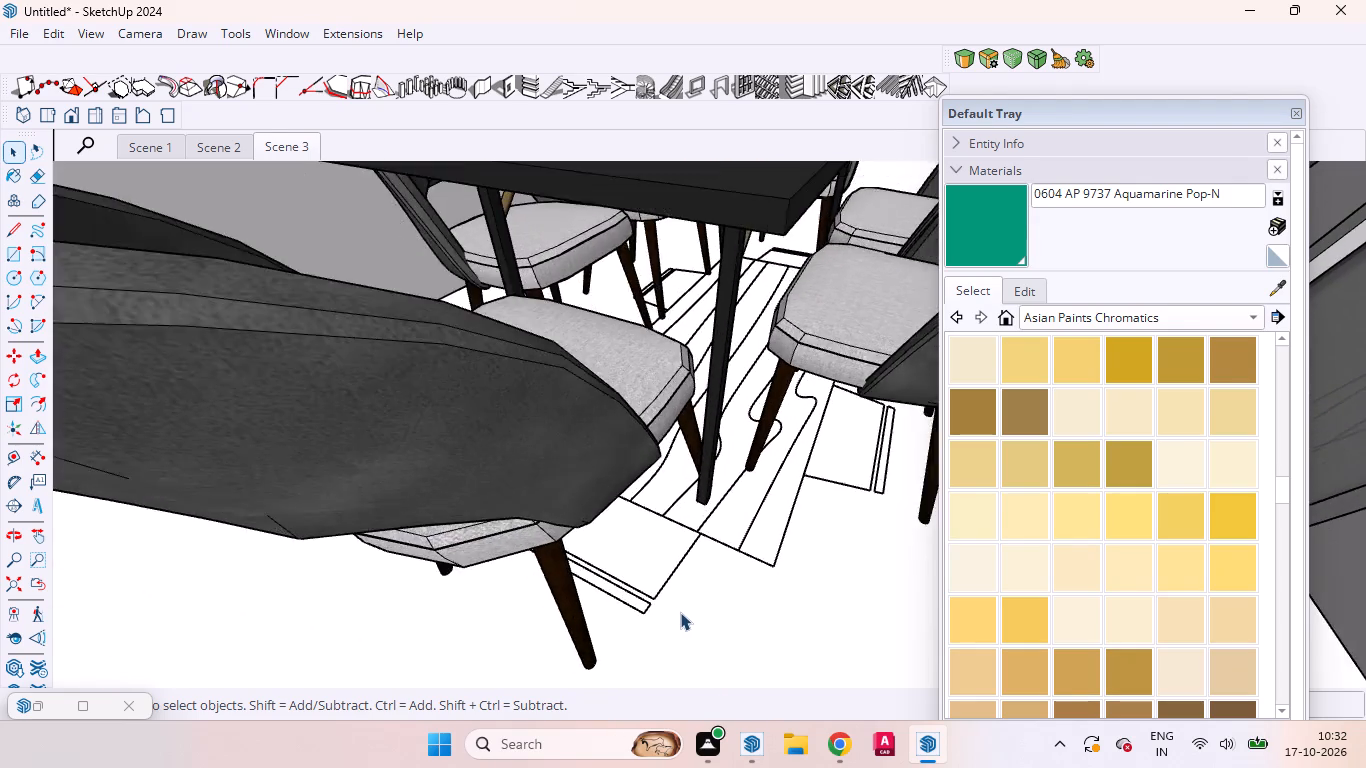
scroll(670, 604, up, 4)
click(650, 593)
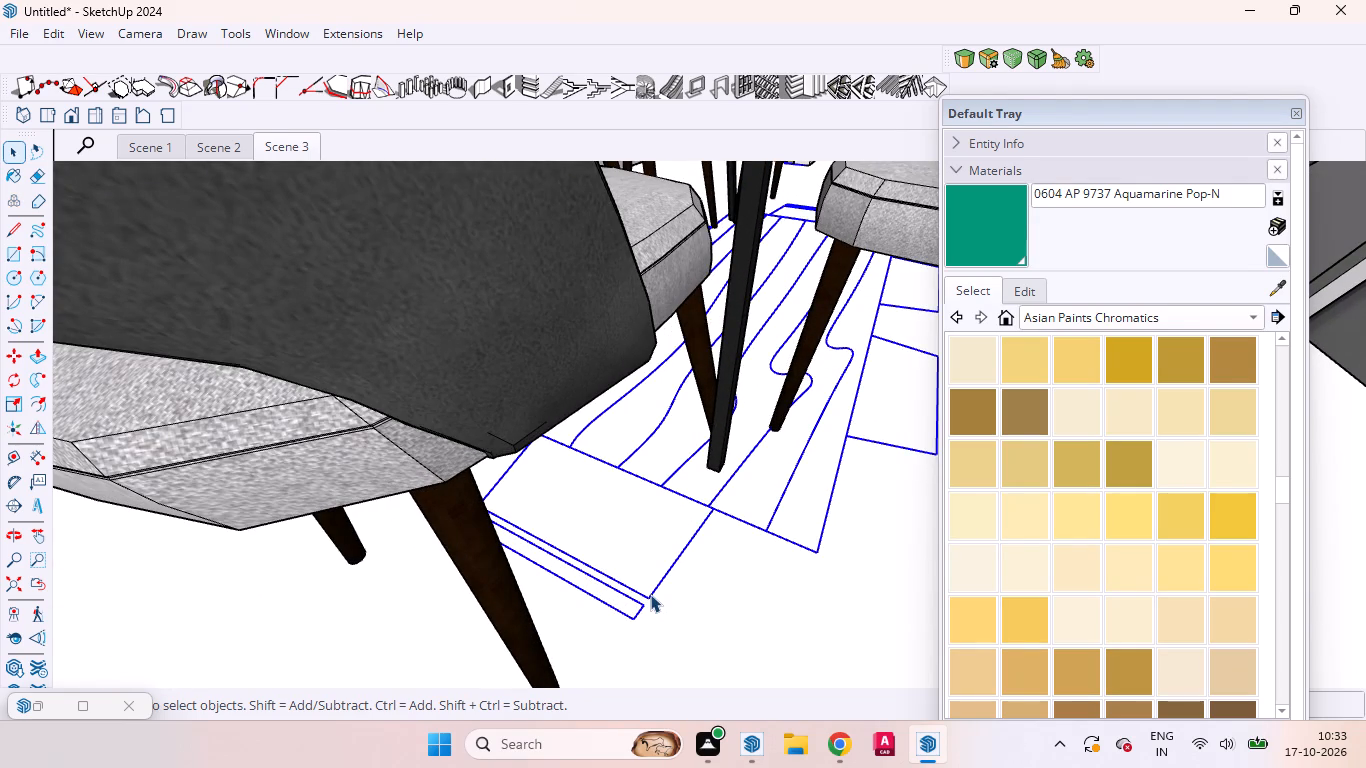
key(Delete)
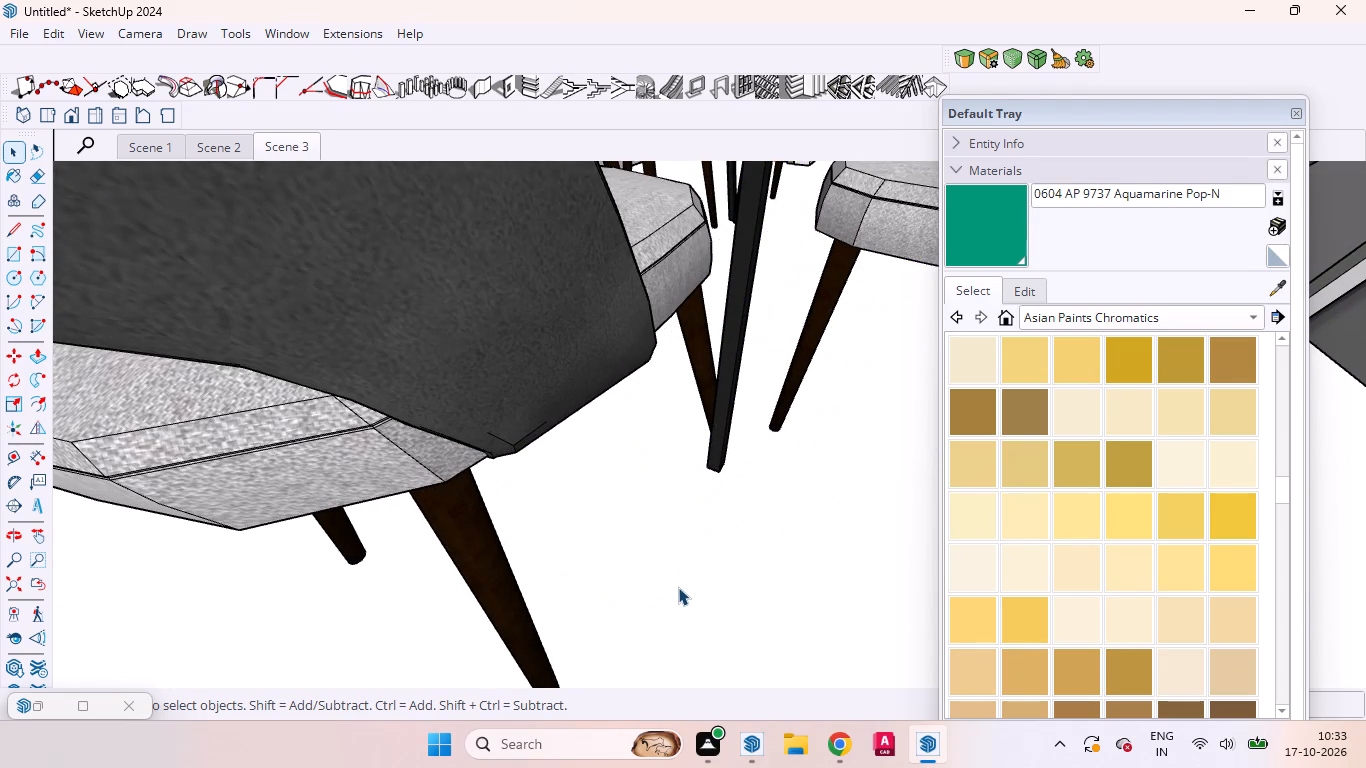
Examine the dining area and the whole house layout from several angles after removing the floor linework.
scroll(708, 584, down, 3)
scroll(720, 605, up, 1)
scroll(720, 605, down, 3)
scroll(726, 594, up, 1)
scroll(726, 594, down, 14)
scroll(749, 629, up, 3)
scroll(749, 629, down, 4)
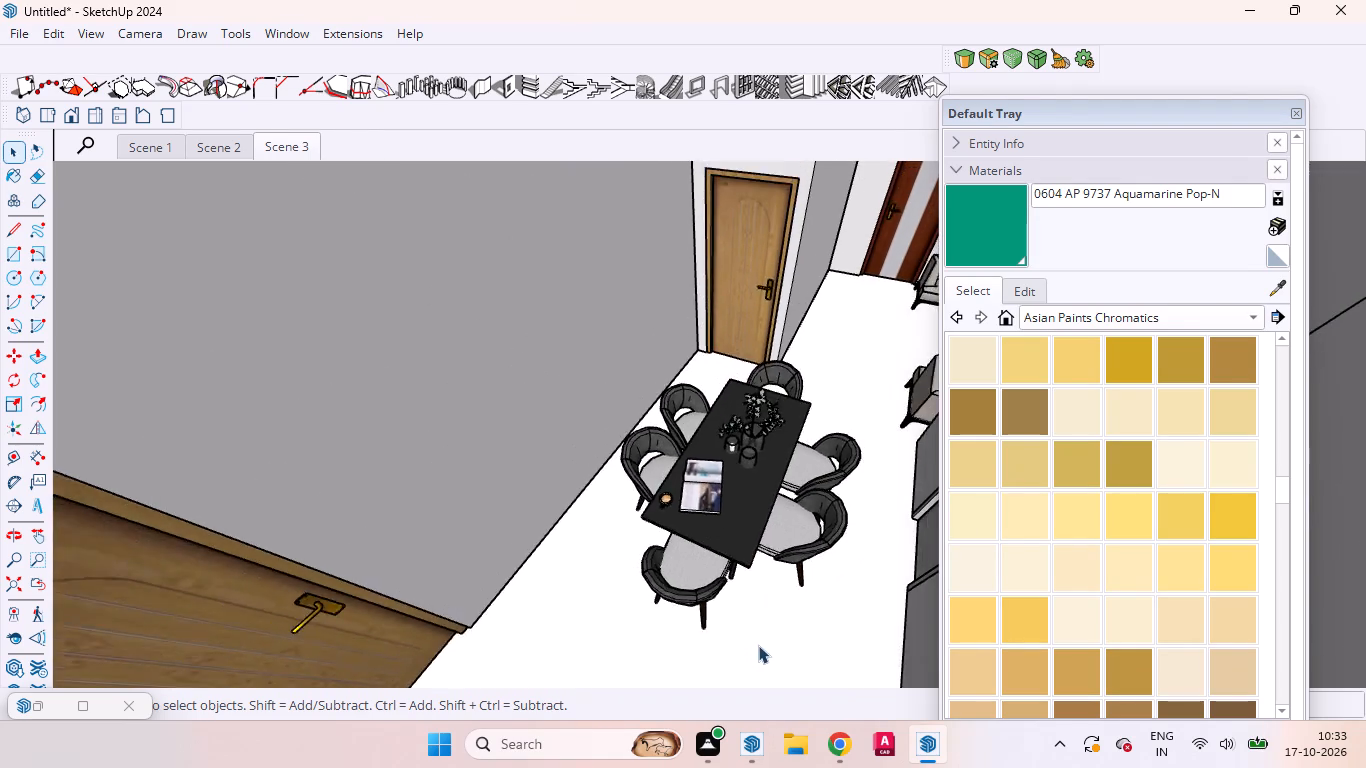
scroll(758, 645, down, 7)
scroll(590, 669, up, 1)
scroll(590, 669, down, 14)
scroll(528, 633, up, 1)
scroll(531, 635, down, 1)
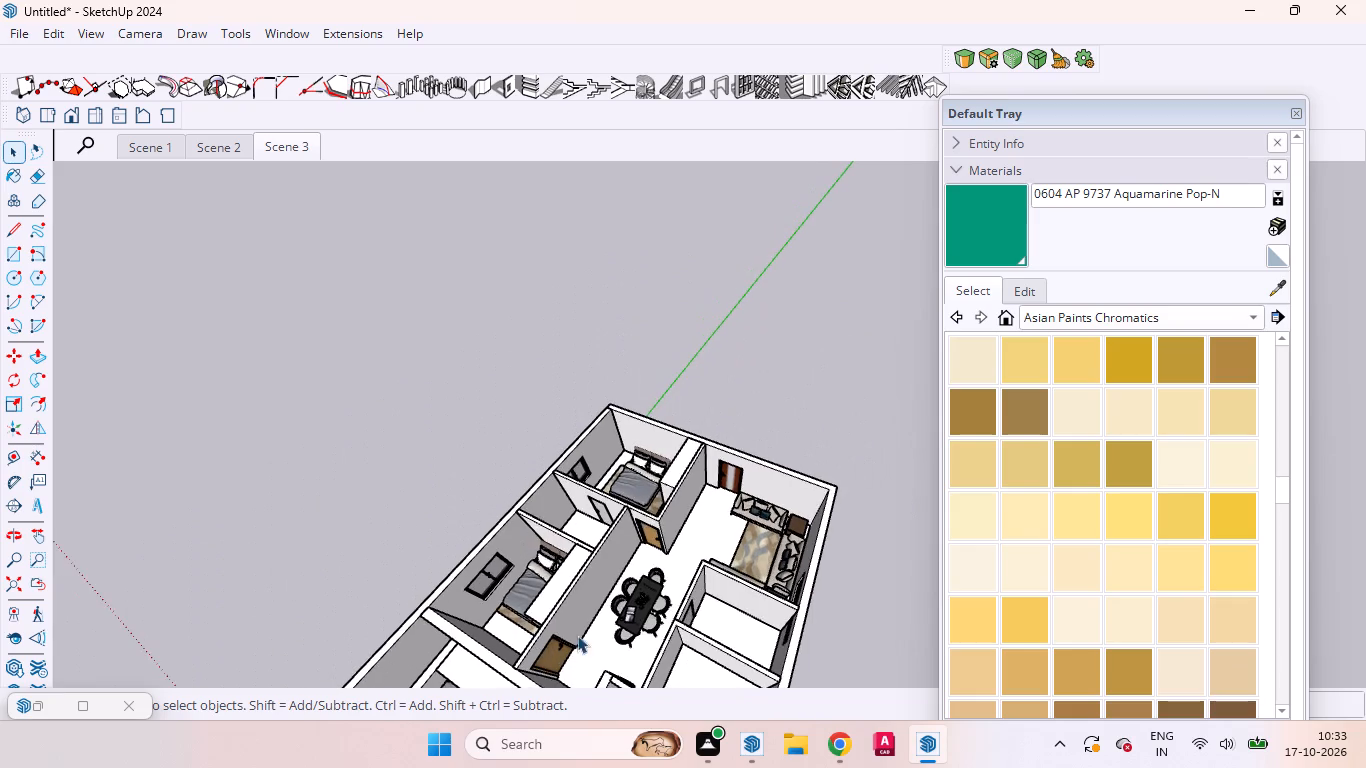
scroll(663, 566, down, 6)
scroll(656, 524, up, 1)
scroll(656, 524, down, 5)
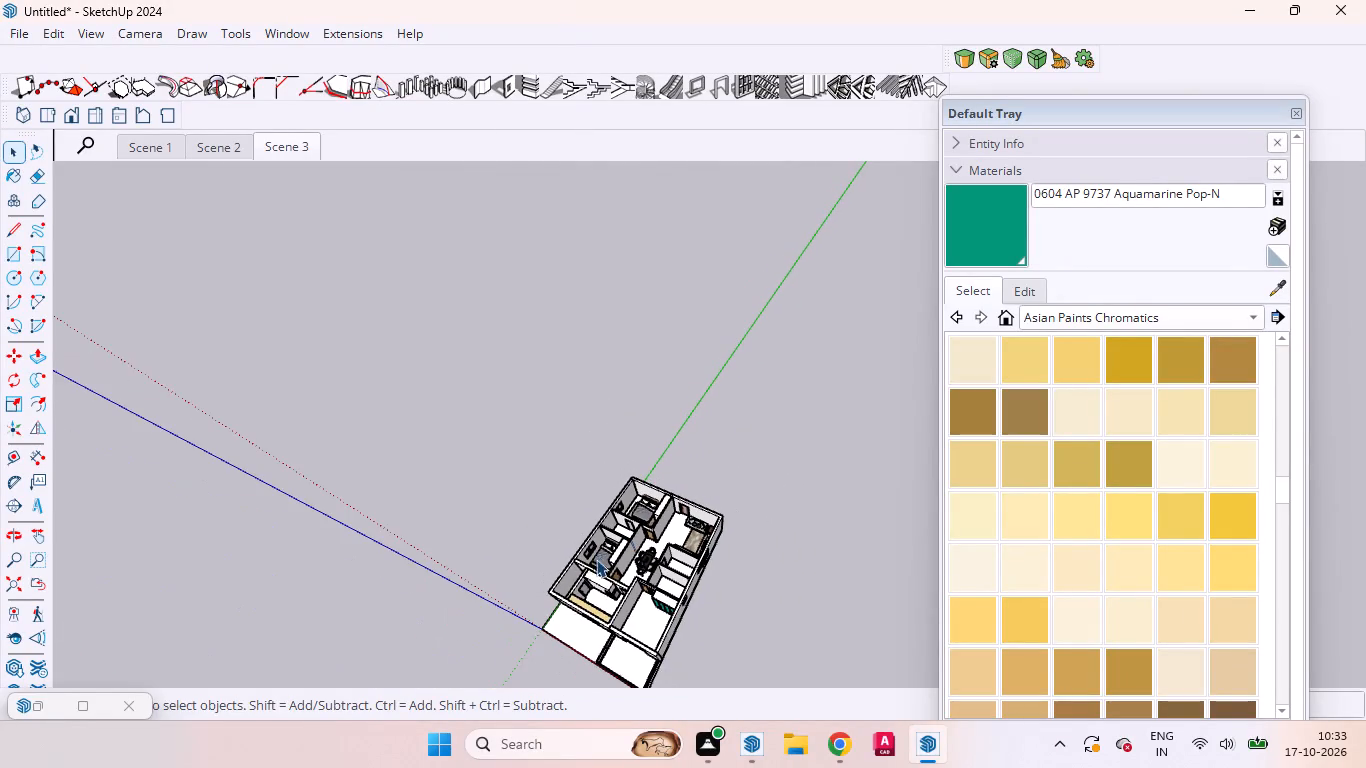
middle_drag(597, 560, 857, 524)
scroll(765, 634, up, 3)
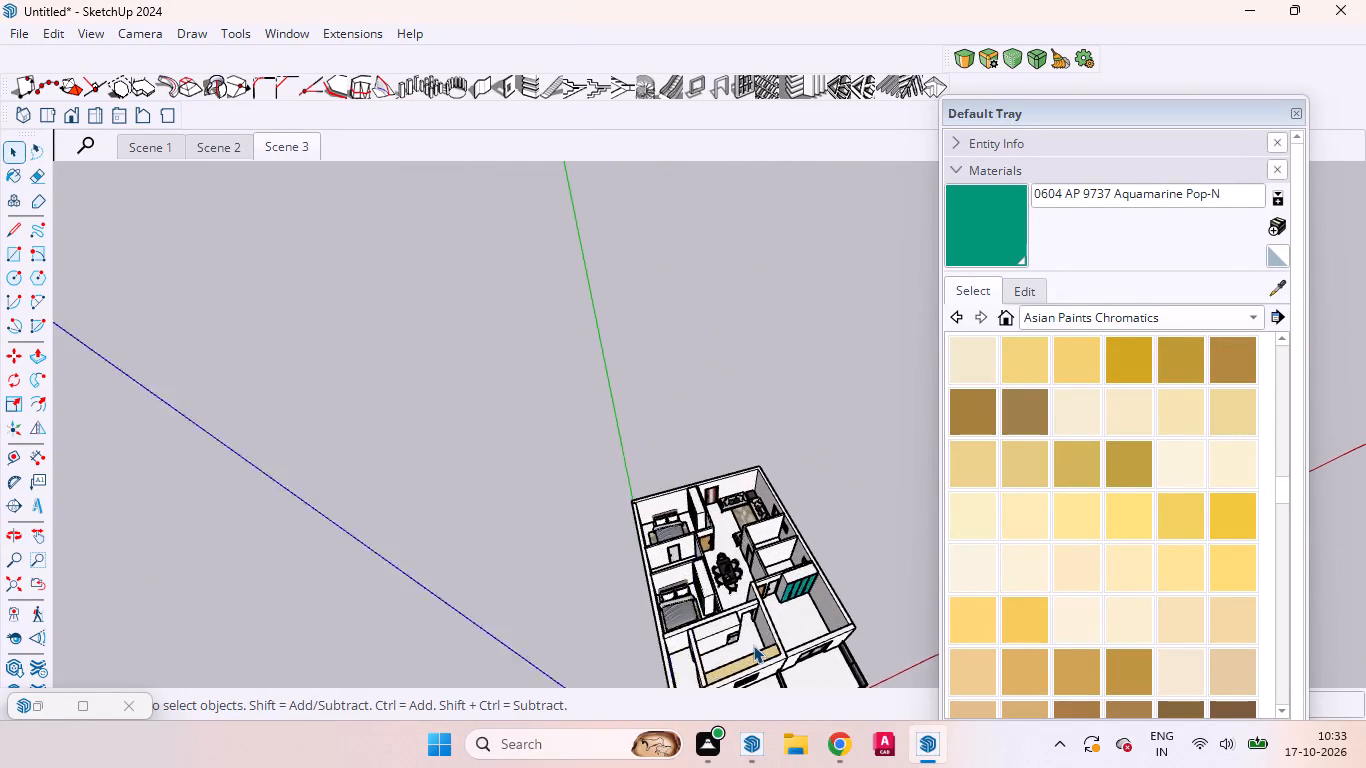
scroll(753, 645, up, 14)
middle_drag(799, 604, 580, 661)
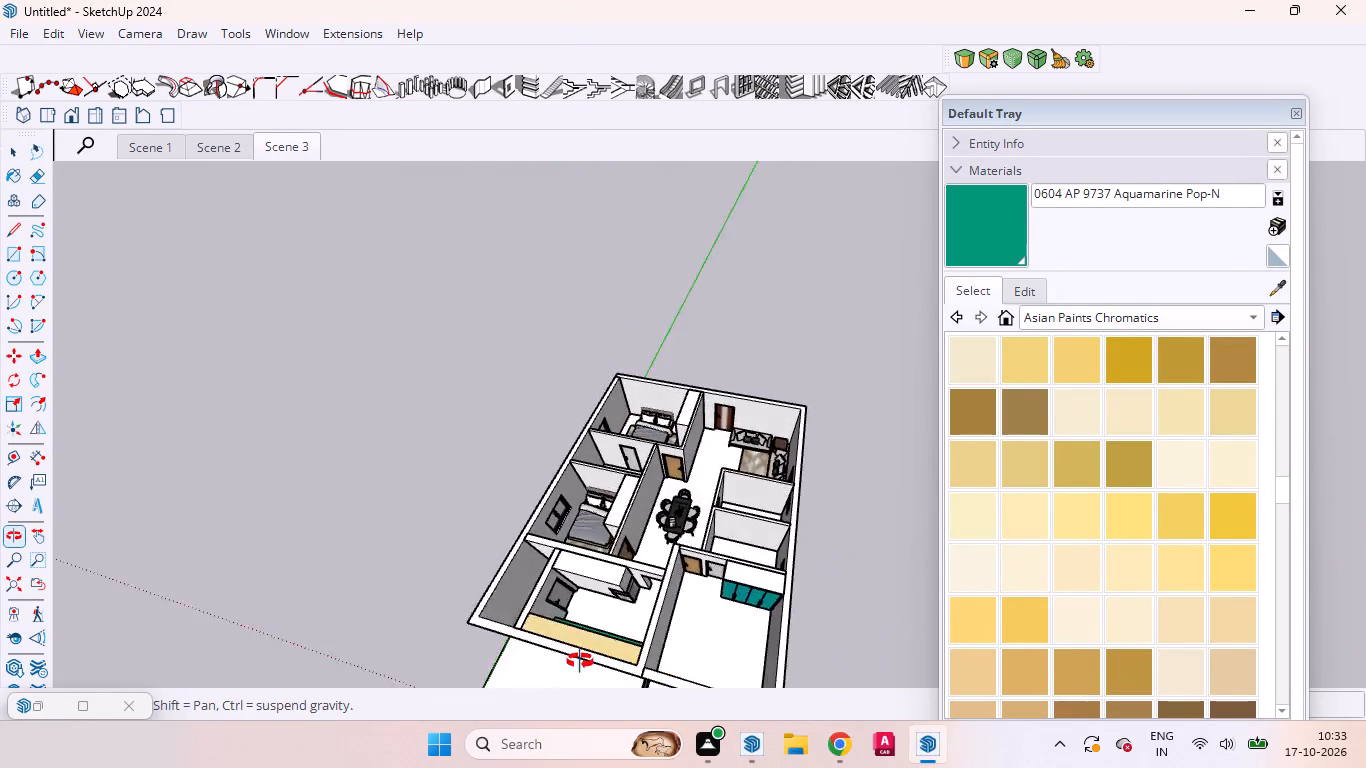
middle_drag(580, 661, 486, 512)
scroll(557, 547, down, 5)
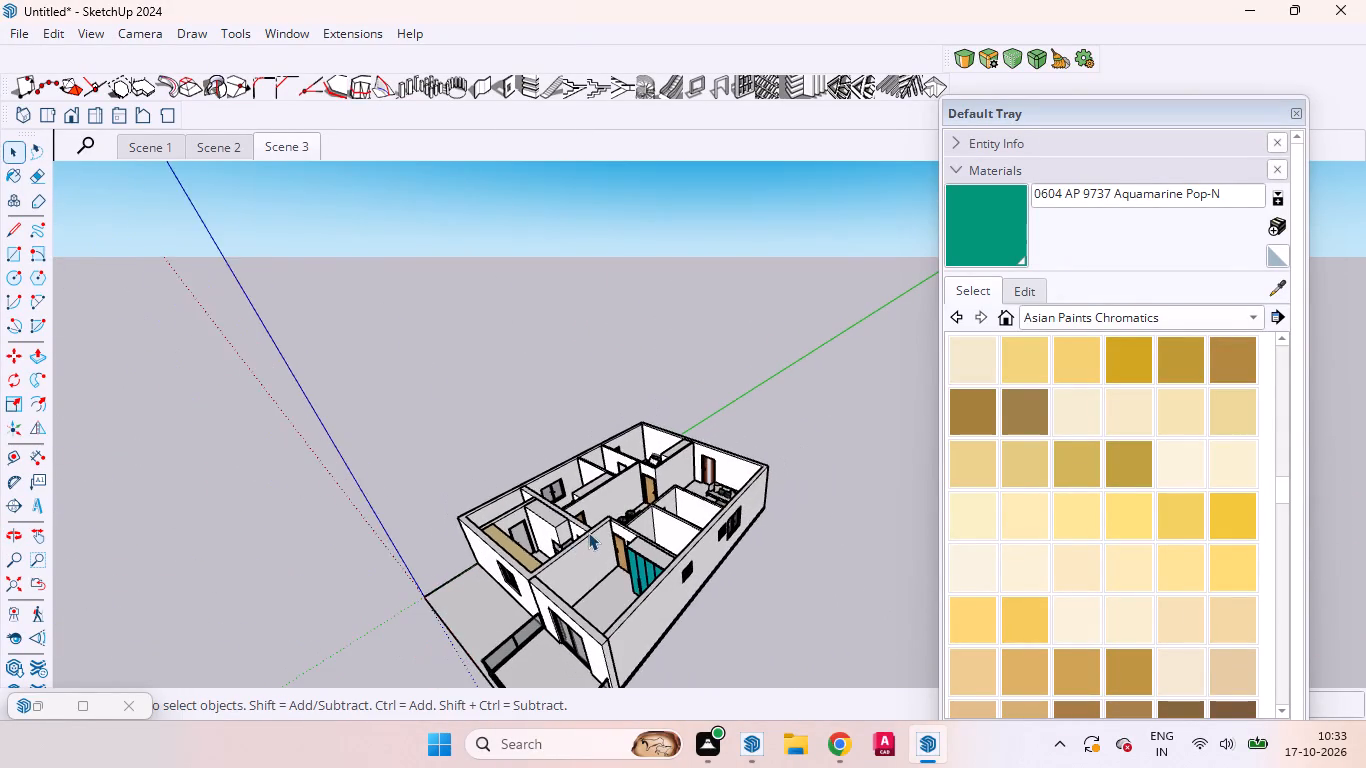
scroll(588, 532, down, 2)
middle_drag(594, 535, 828, 661)
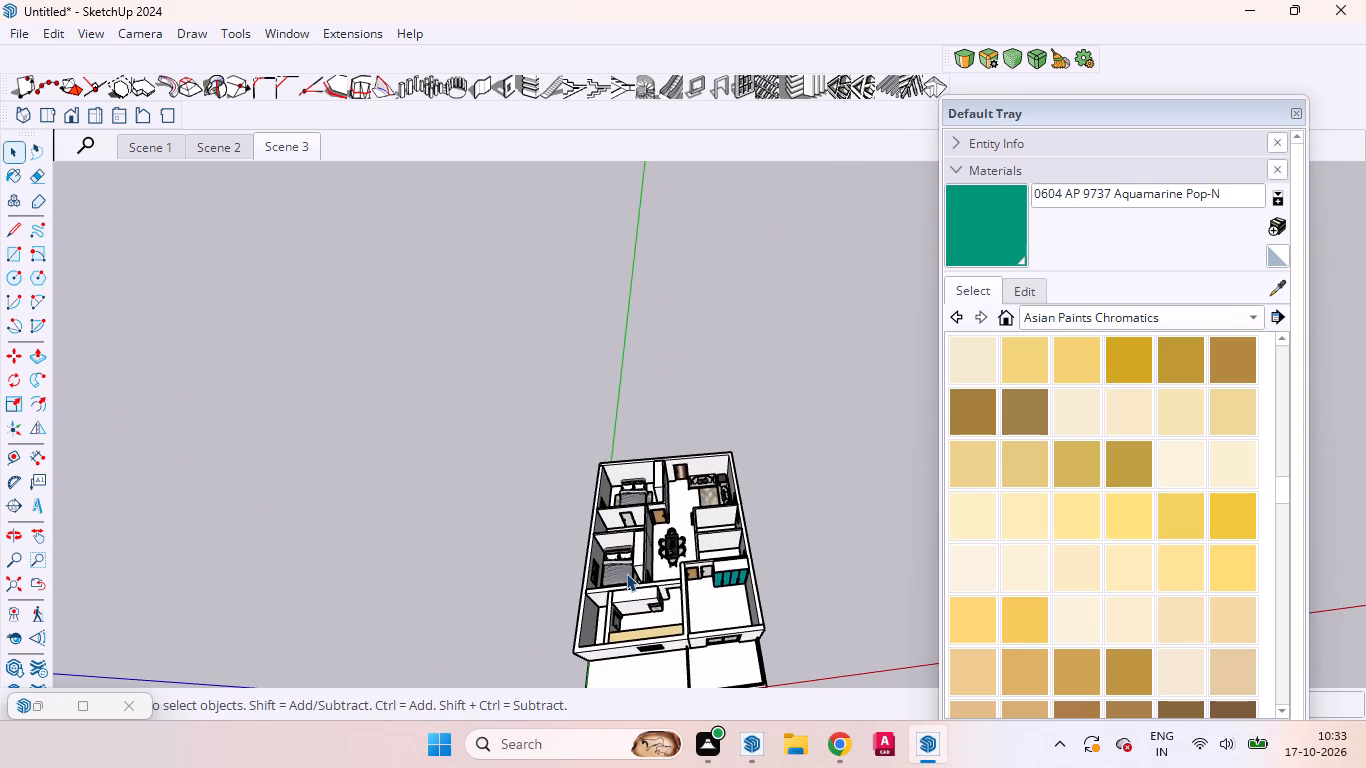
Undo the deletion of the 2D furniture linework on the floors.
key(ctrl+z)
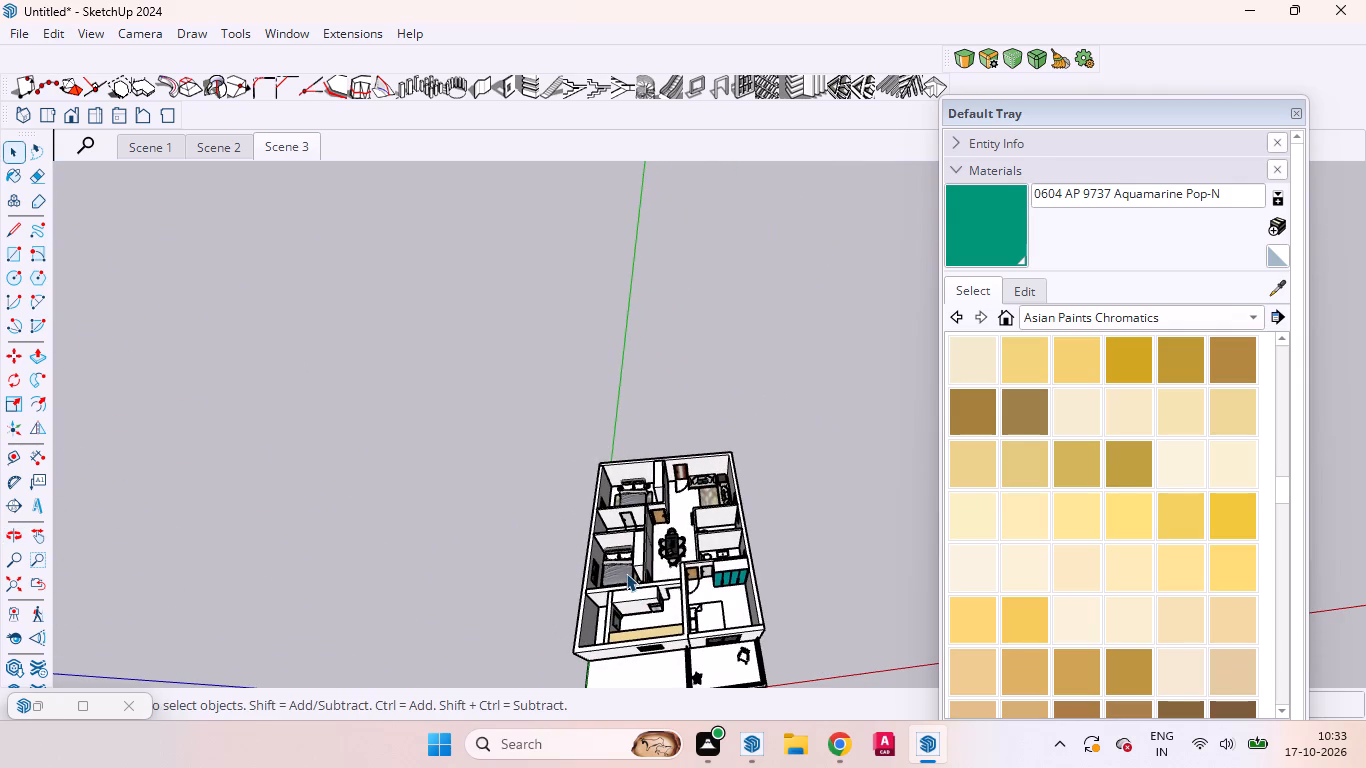
Copy the grey bed with its rug from the middle bedroom into the unfurnished bedroom with the teal wardrobe.
scroll(716, 595, up, 5)
middle_drag(770, 570, 734, 571)
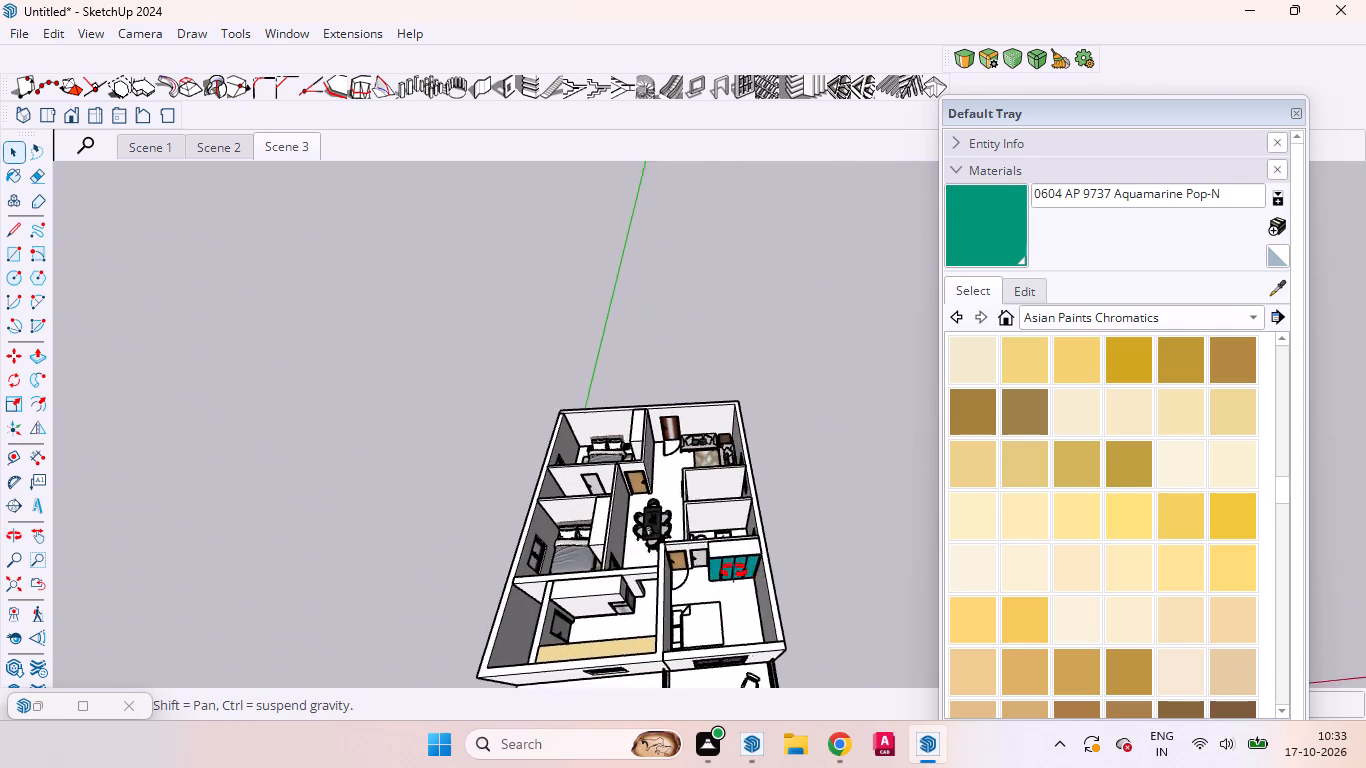
middle_drag(734, 571, 523, 707)
scroll(533, 389, up, 4)
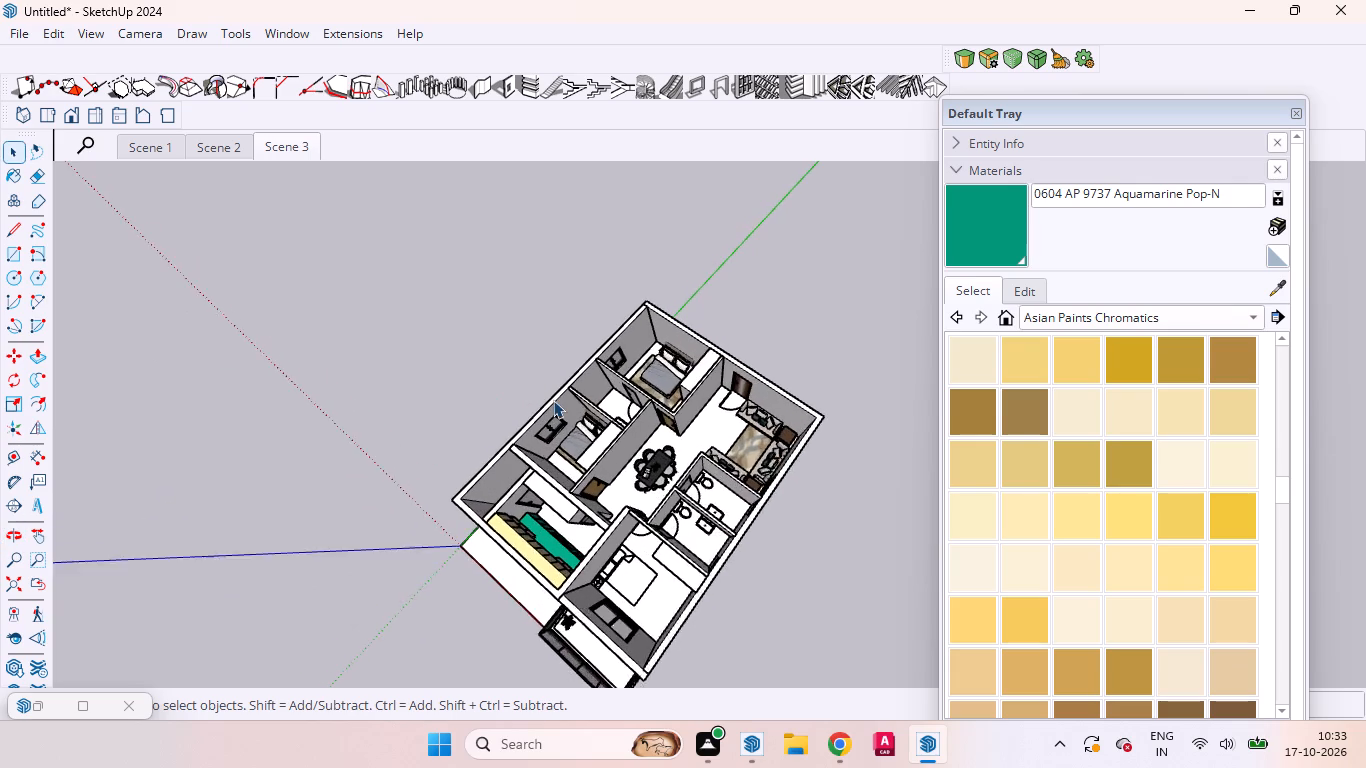
scroll(553, 400, up, 11)
scroll(597, 429, down, 1)
scroll(597, 429, up, 11)
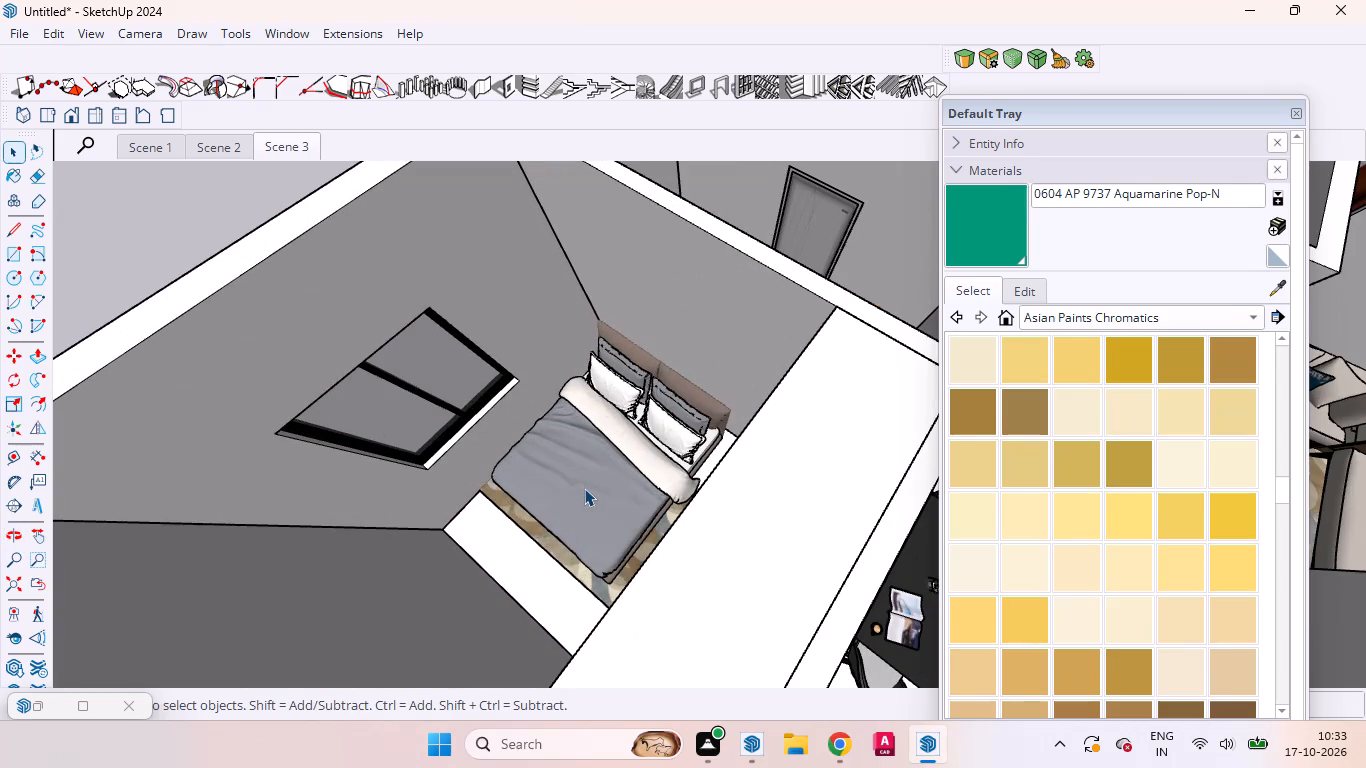
click(584, 488)
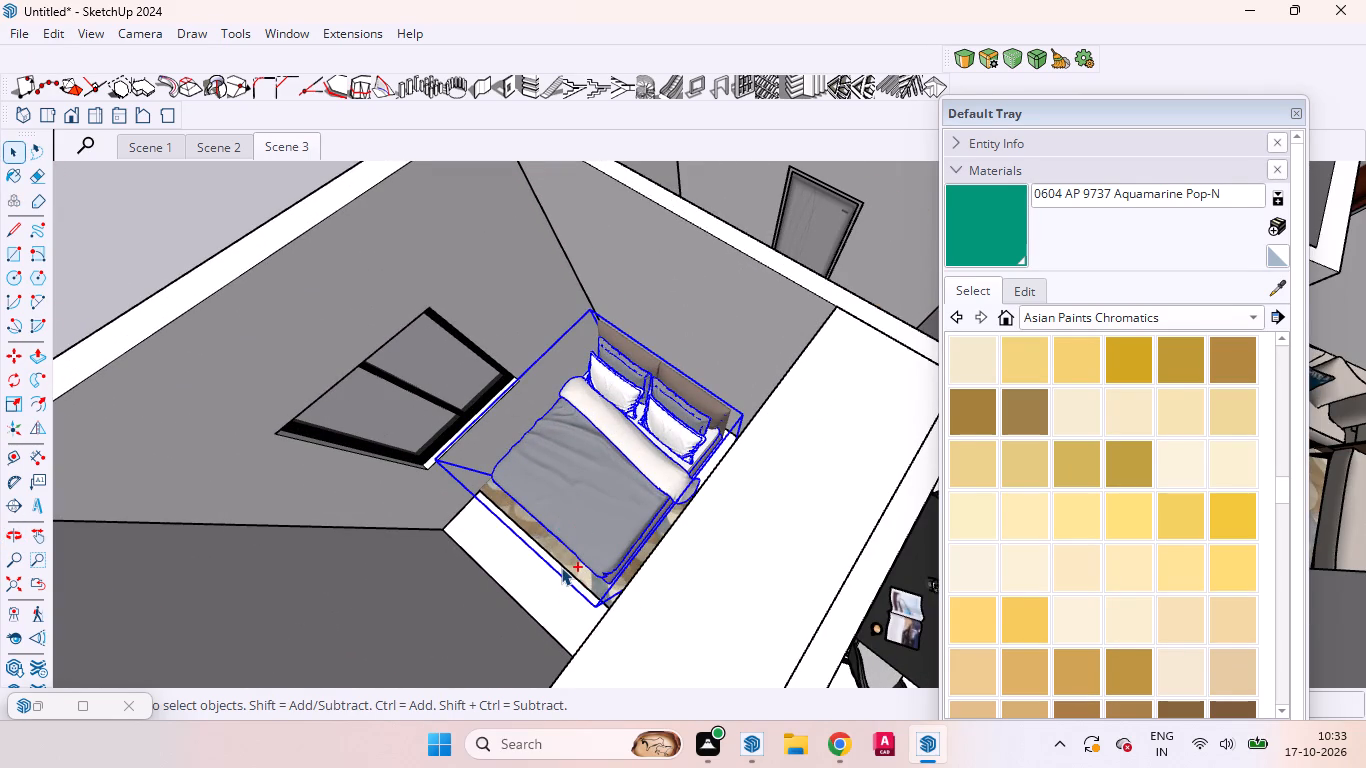
ctrl+click(560, 557)
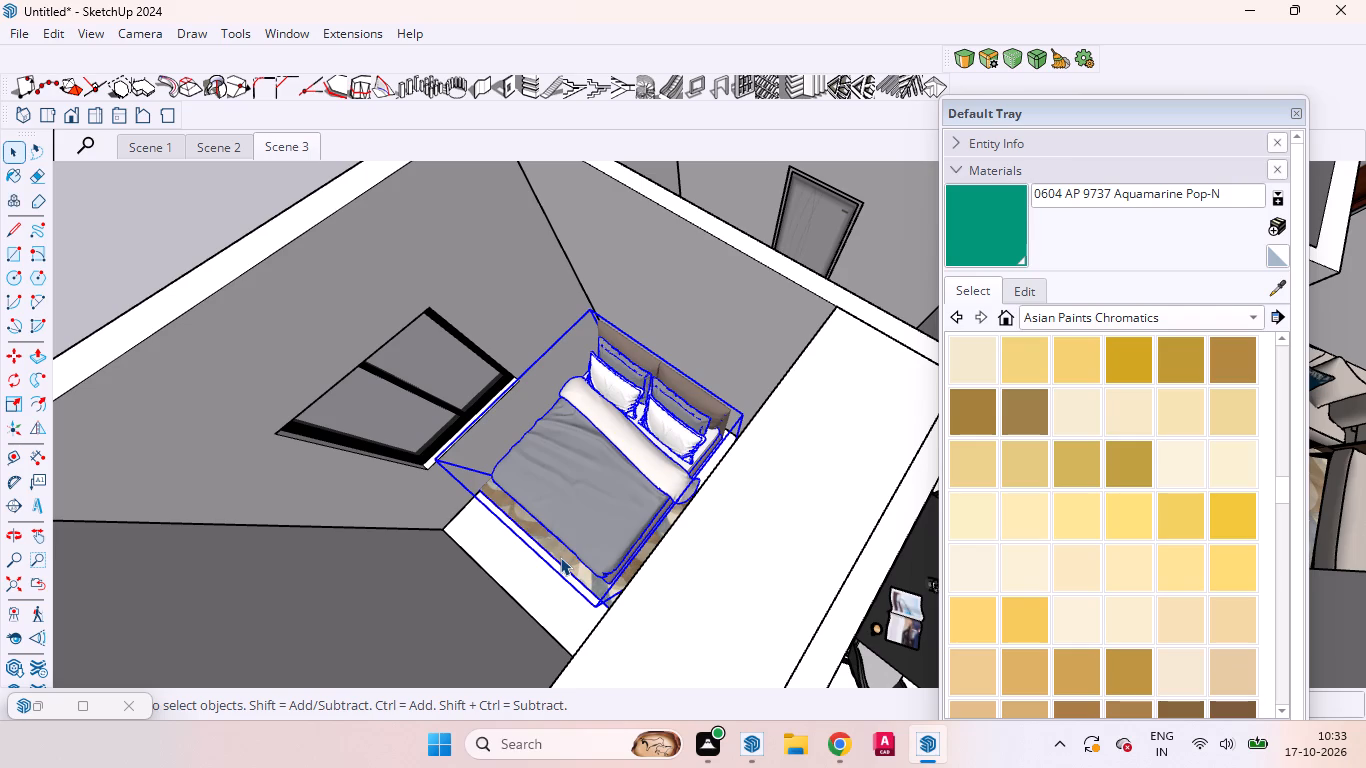
key(m)
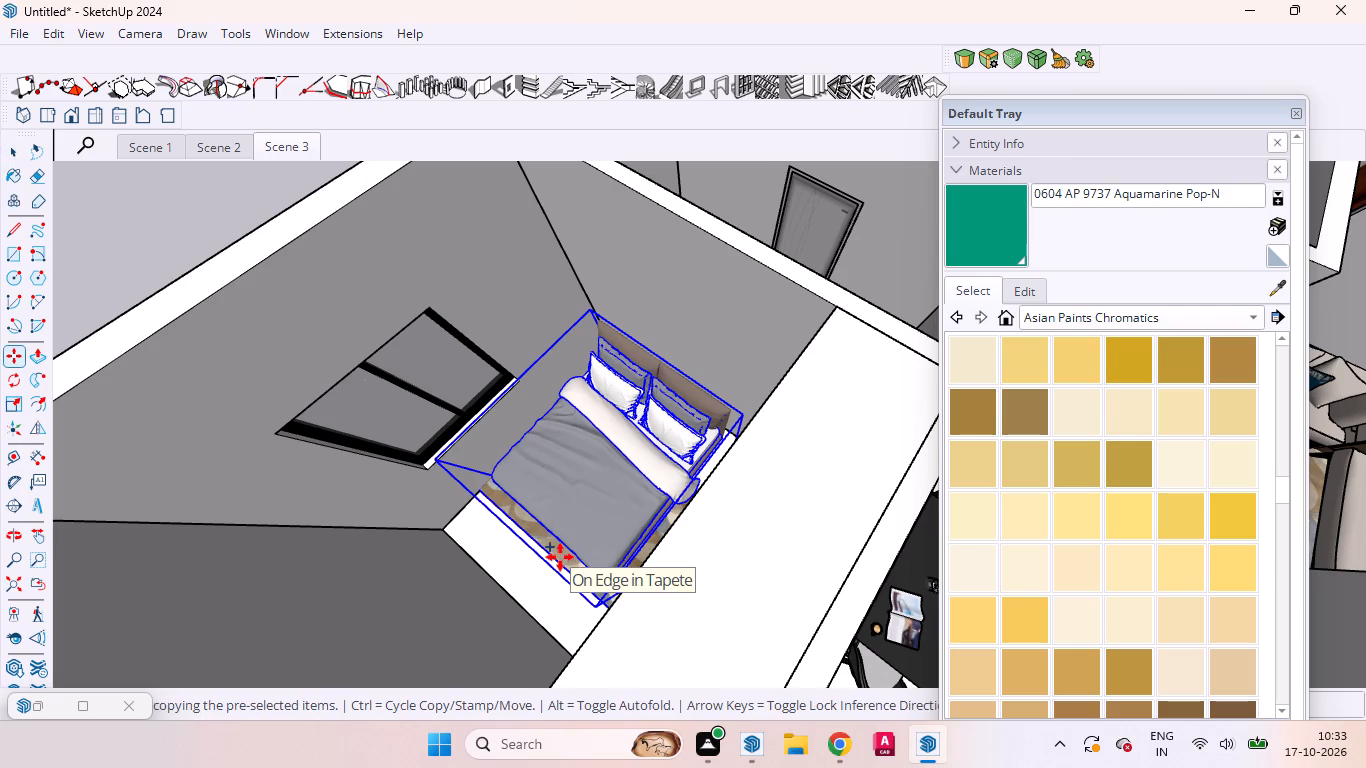
click(566, 561)
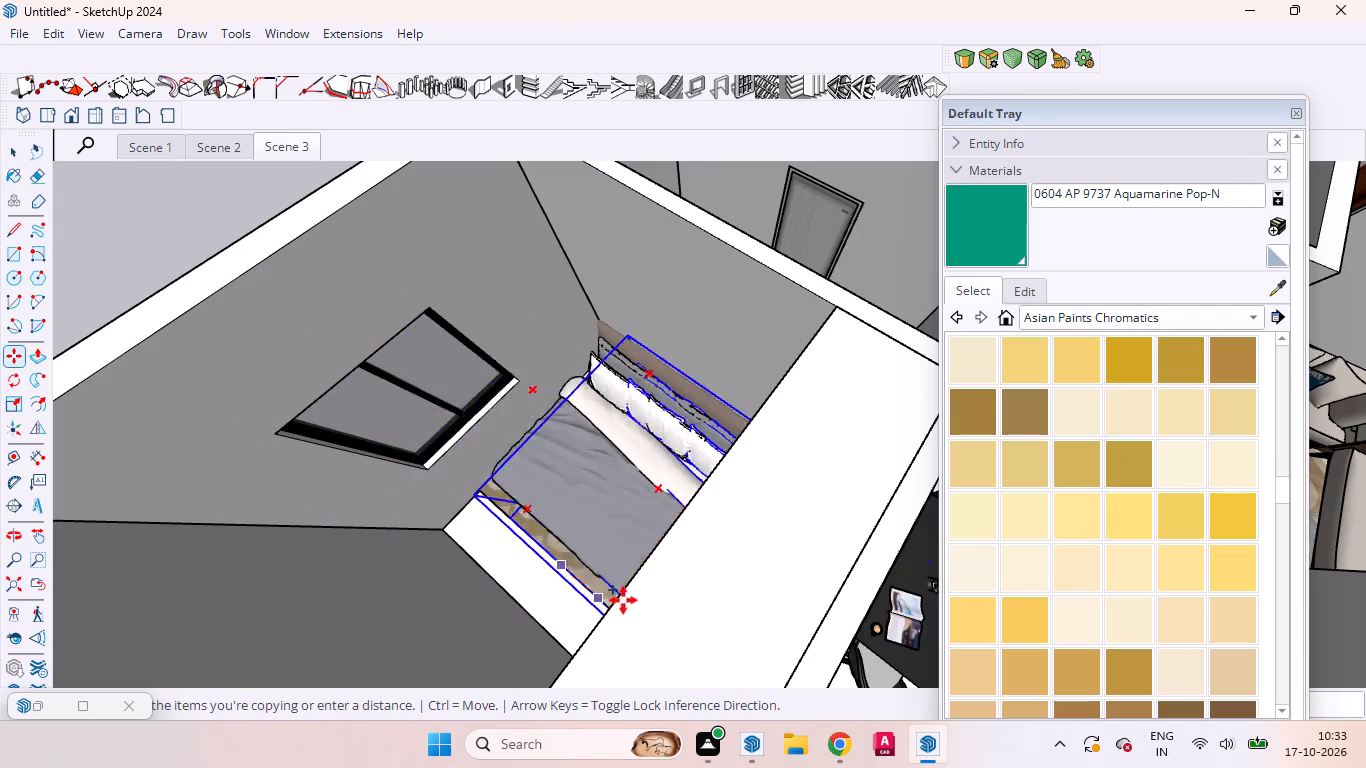
scroll(508, 594, down, 13)
scroll(460, 584, up, 1)
scroll(458, 584, down, 8)
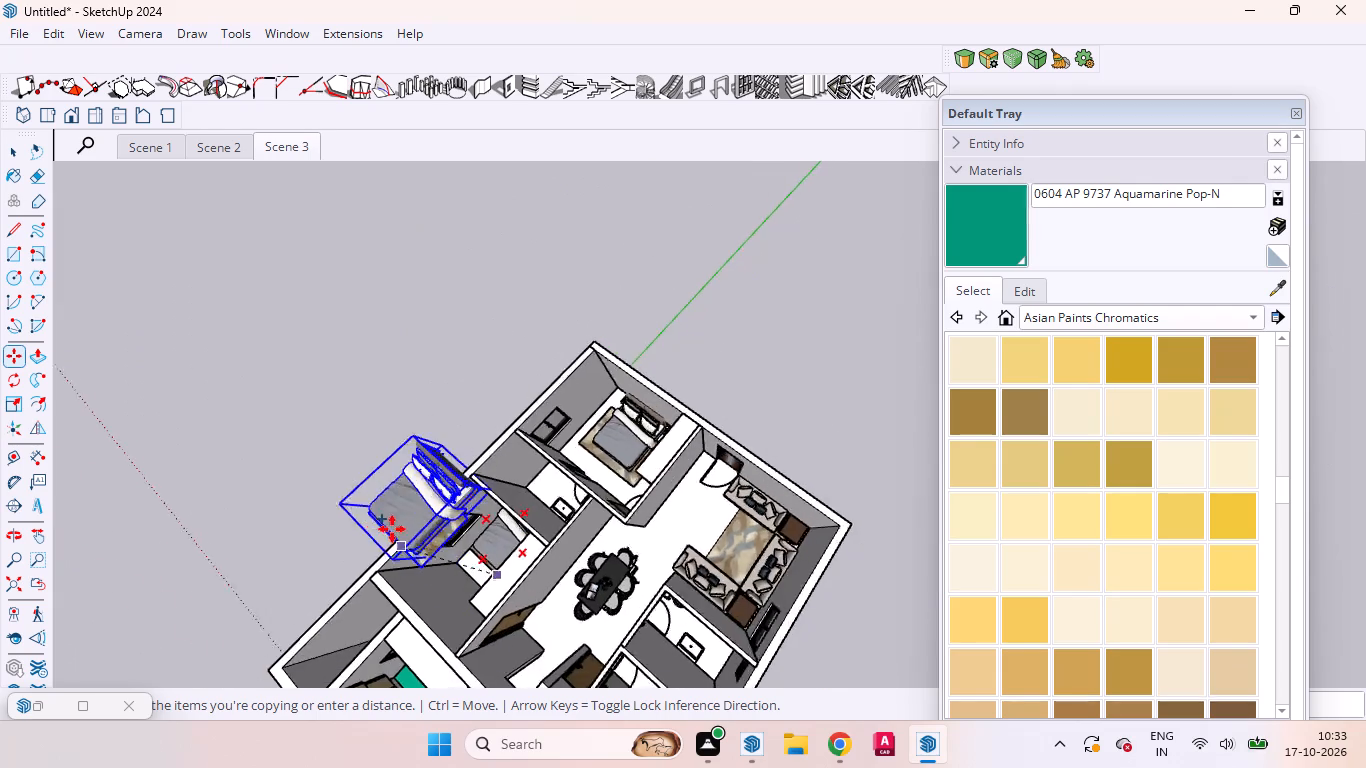
scroll(392, 529, down, 18)
scroll(410, 655, up, 6)
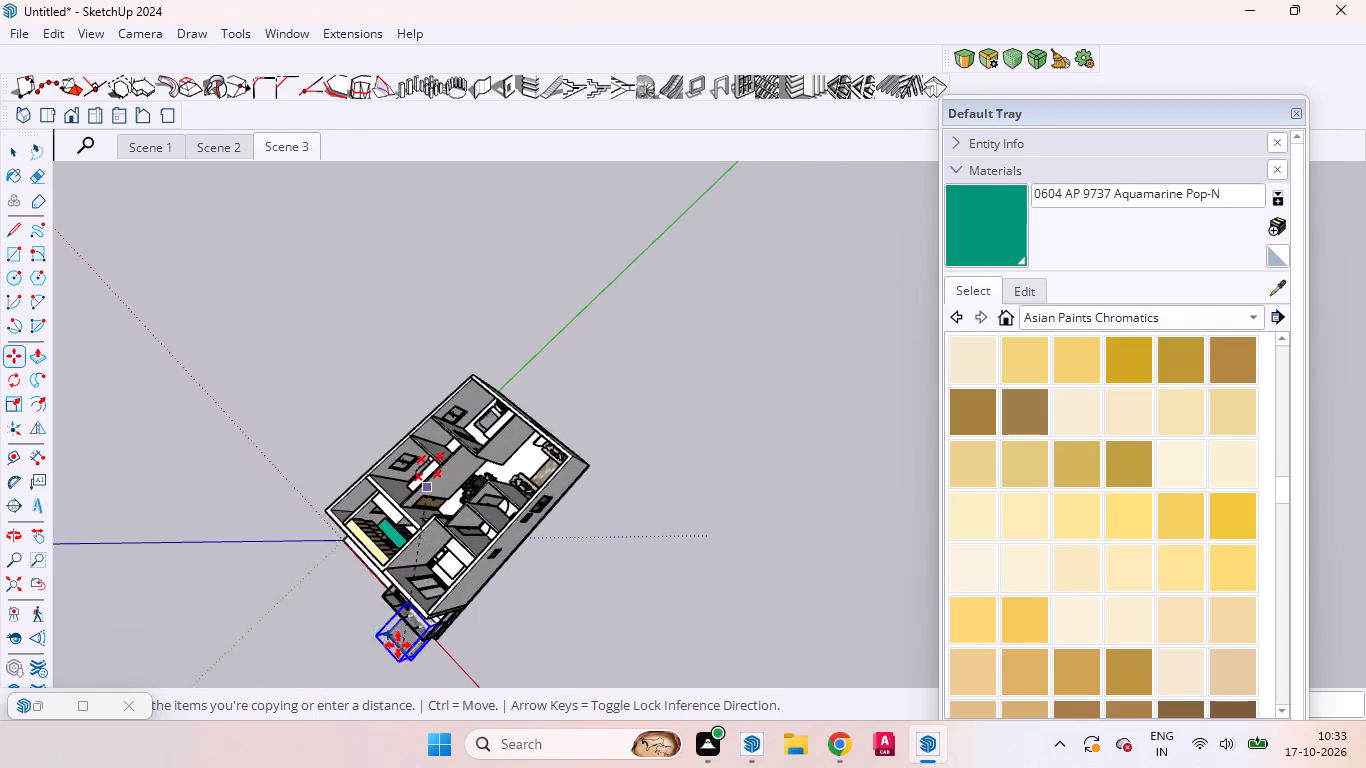
scroll(402, 615, up, 8)
scroll(406, 603, down, 2)
scroll(406, 603, up, 7)
scroll(440, 589, down, 1)
scroll(441, 589, up, 19)
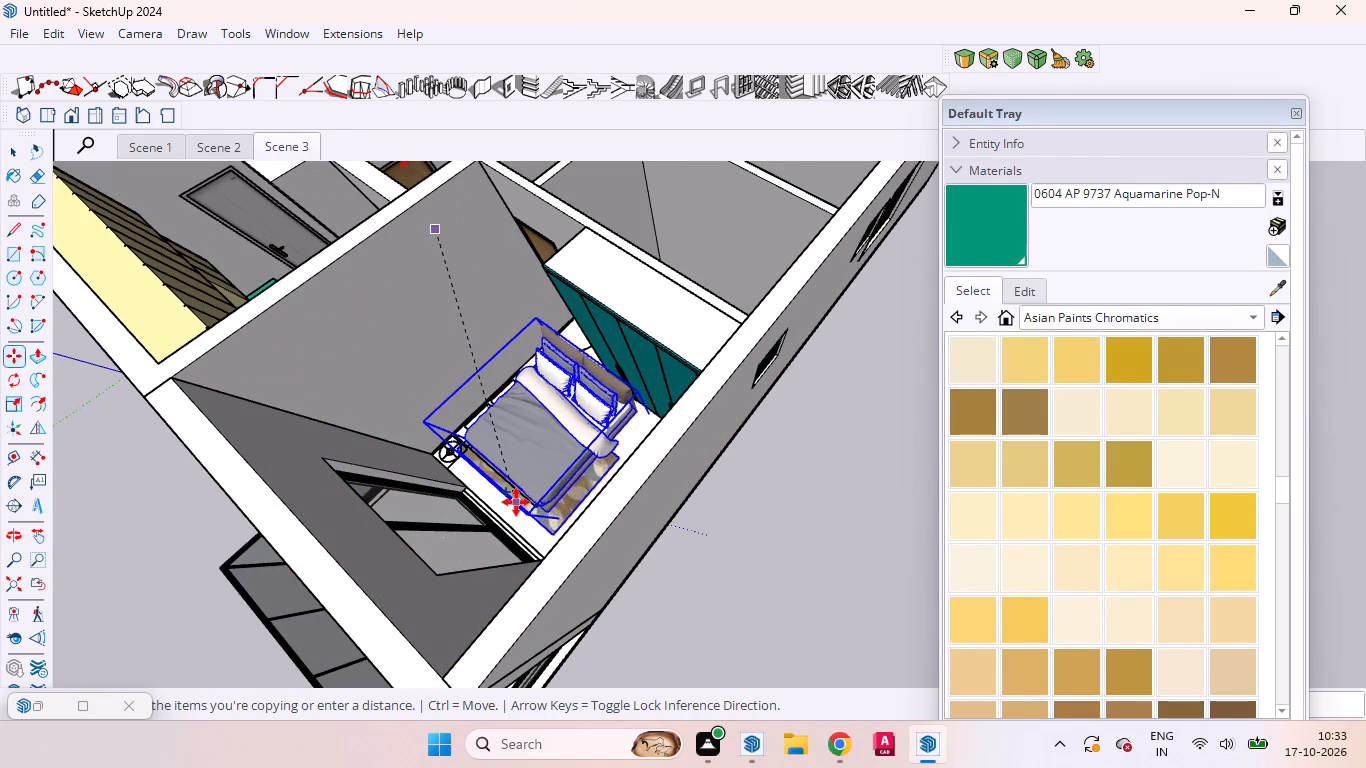
click(516, 502)
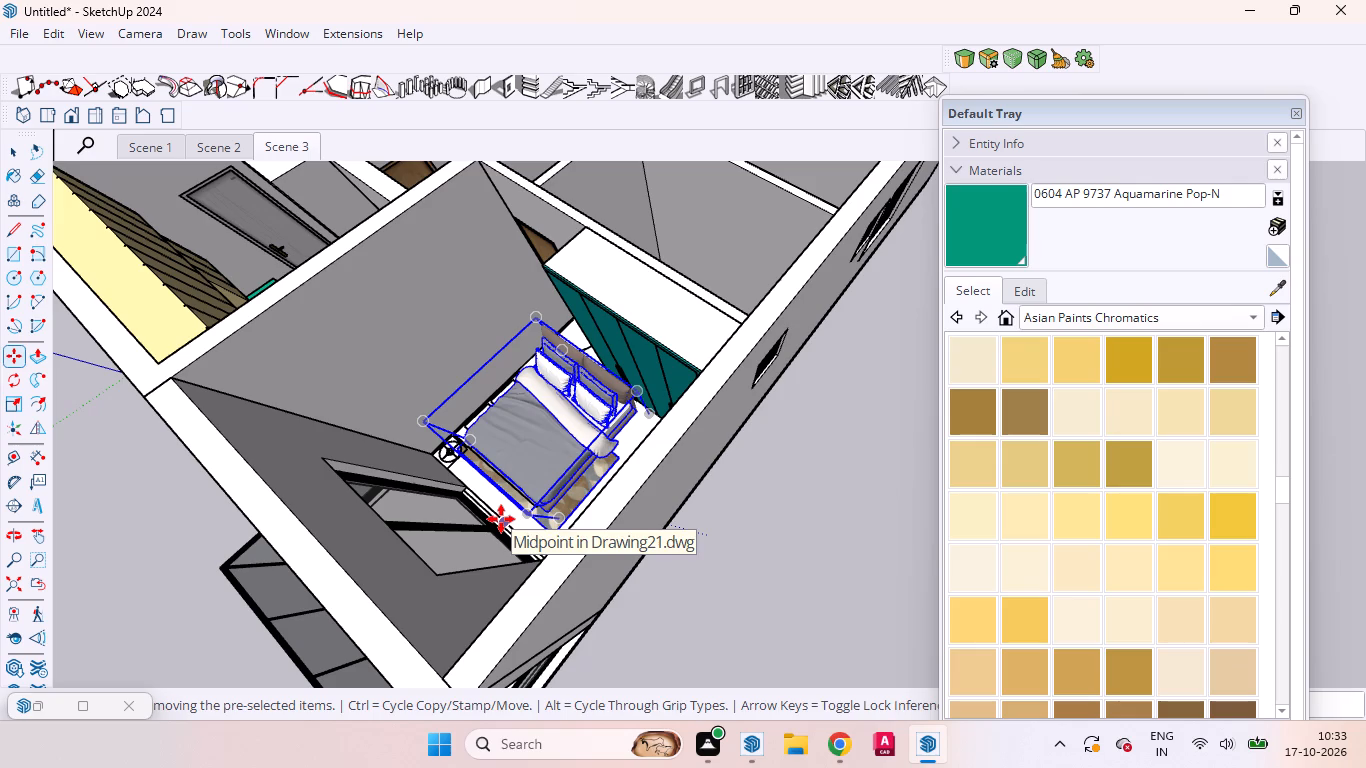
Rotate the copied bed 90 degrees in the bedroom with the teal wardrobe.
key(q)
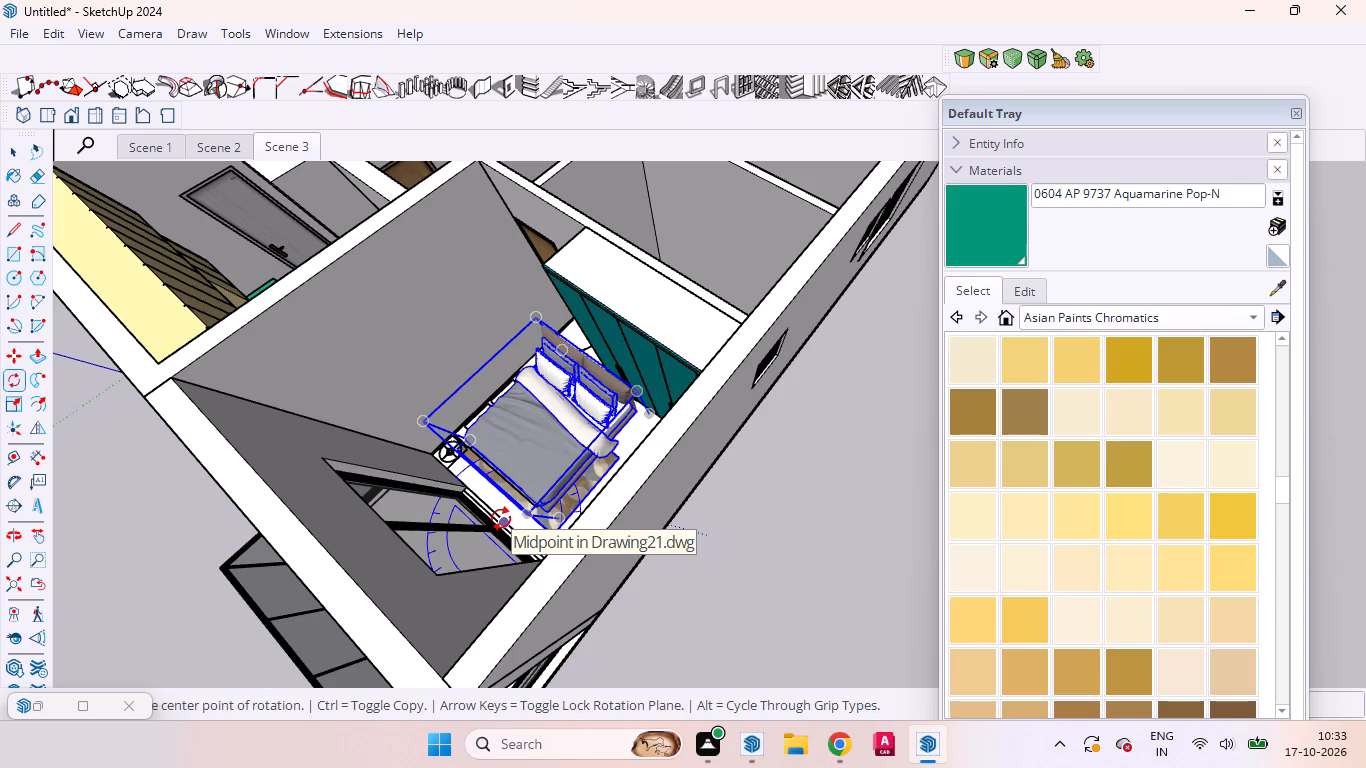
click(501, 519)
click(583, 558)
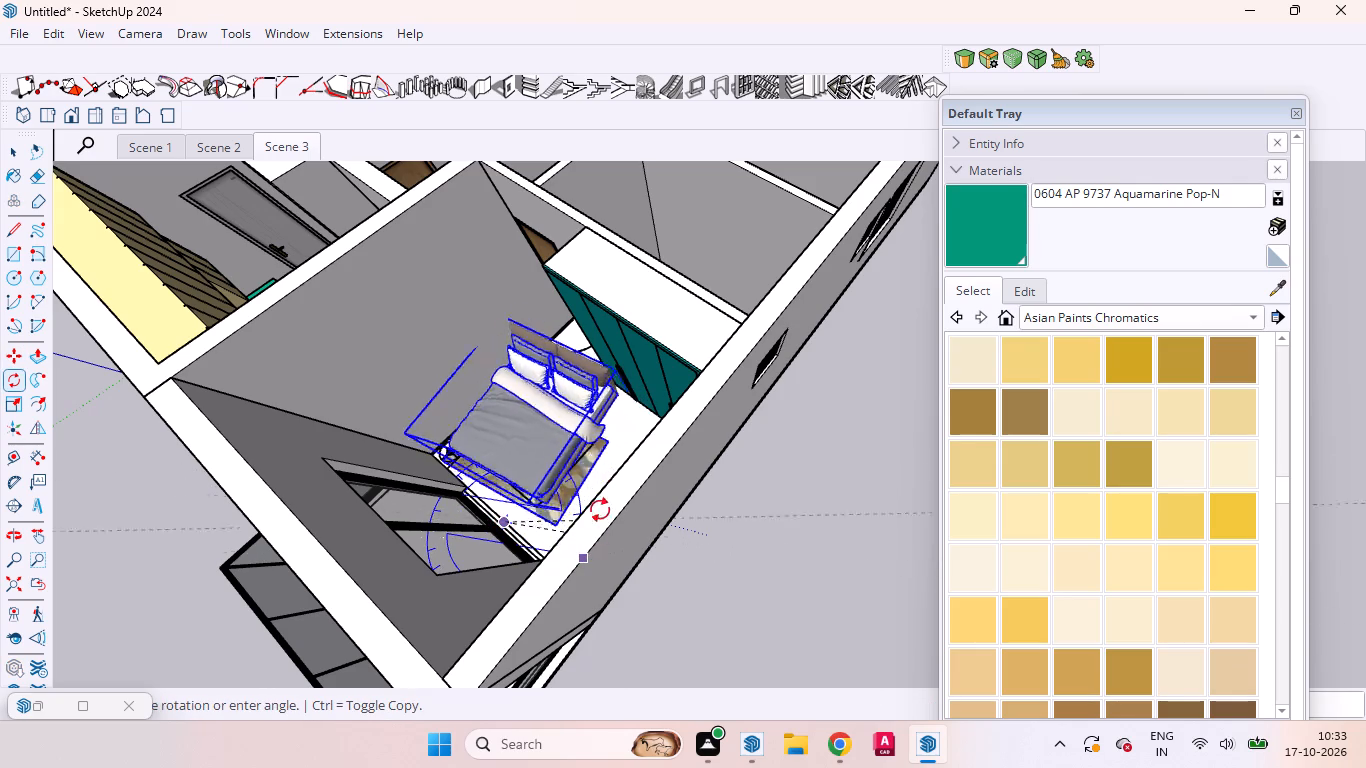
text(90)
key(Return)
key(space)
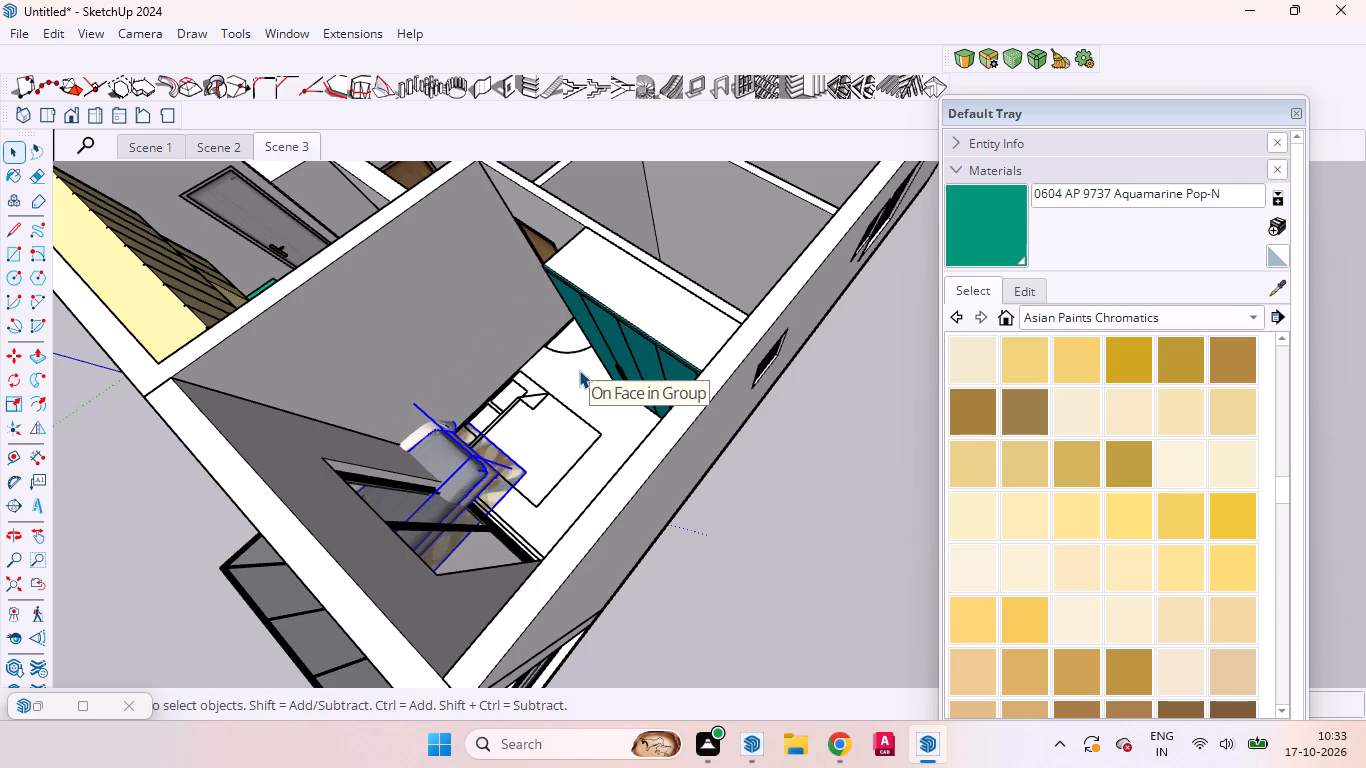
Move the rotated bed onto the 2D bed outline on the floor, with its headboard toward the long side wall.
key(m)
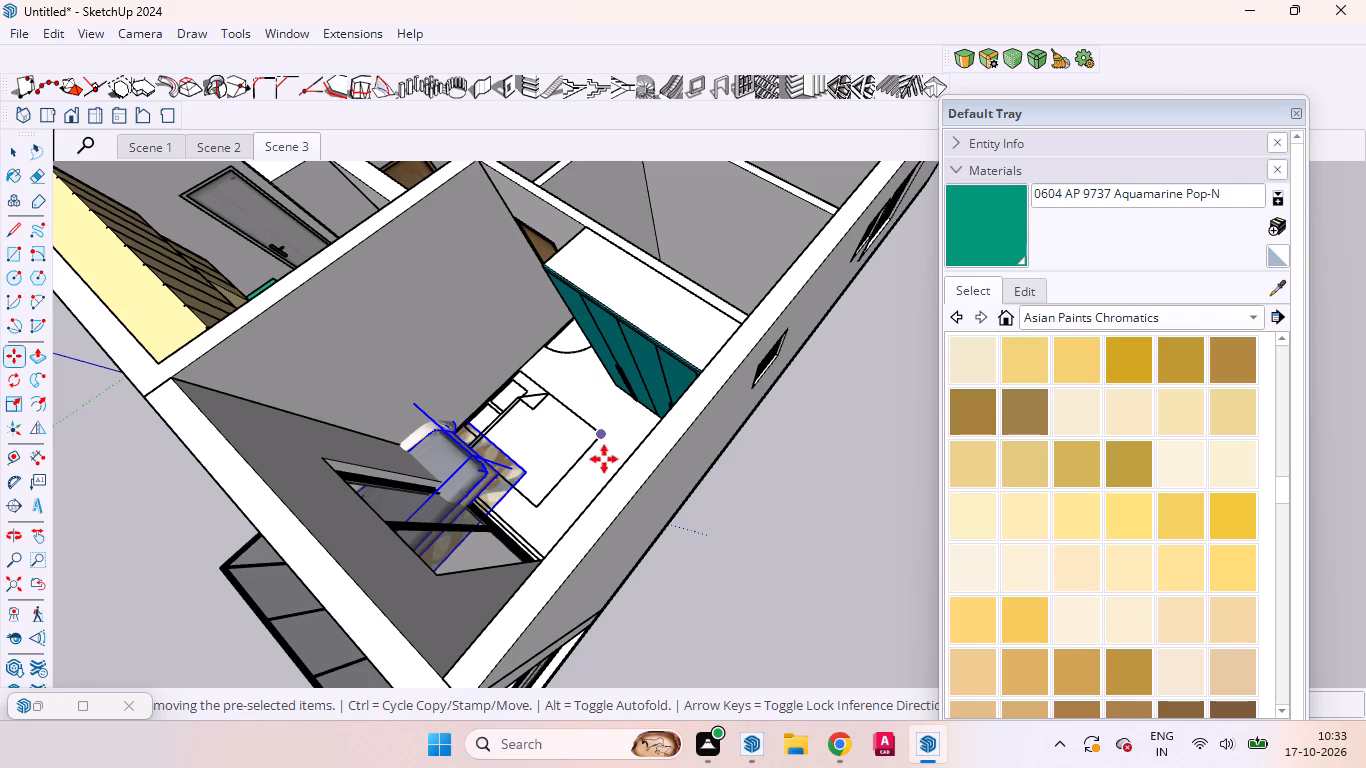
click(526, 471)
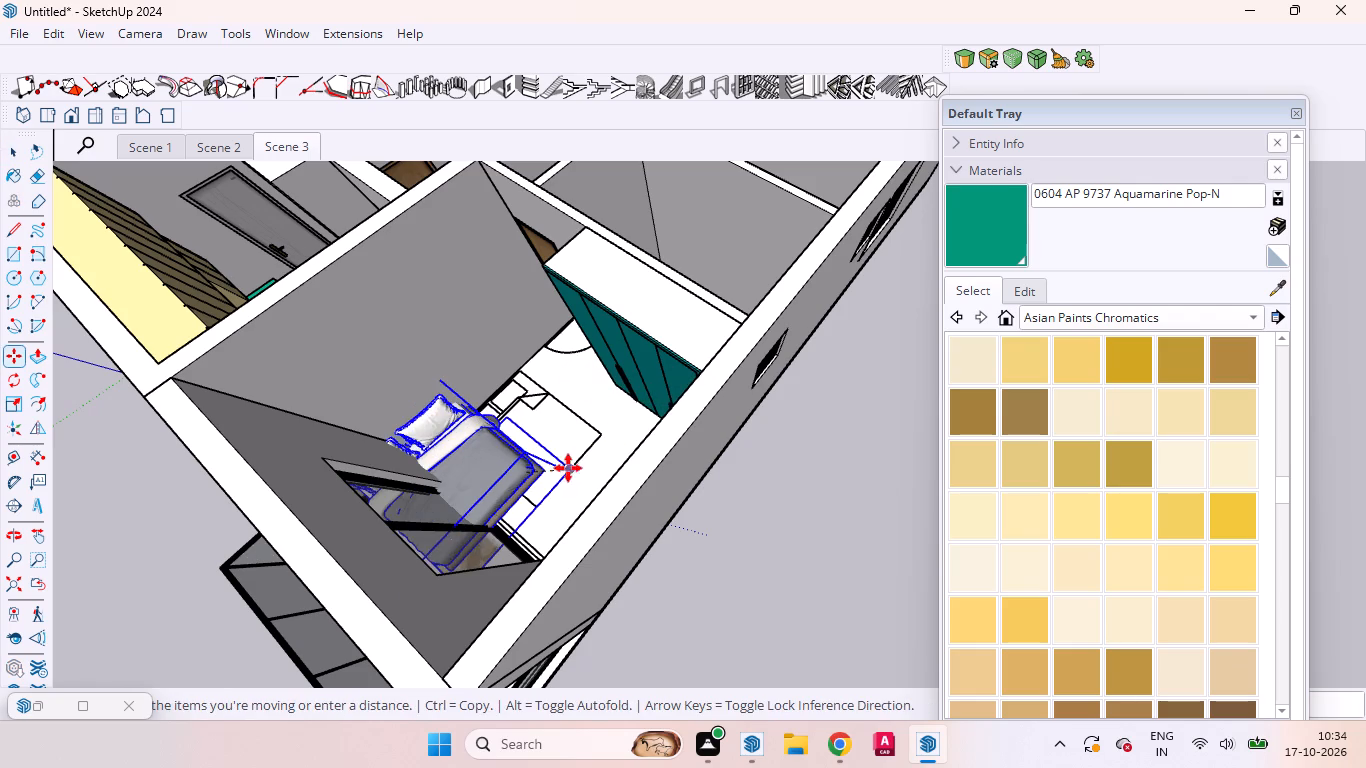
click(630, 426)
Shift the bed 4" along the red axis so its headboard clears the wall.
scroll(439, 410, up, 12)
scroll(460, 489, up, 1)
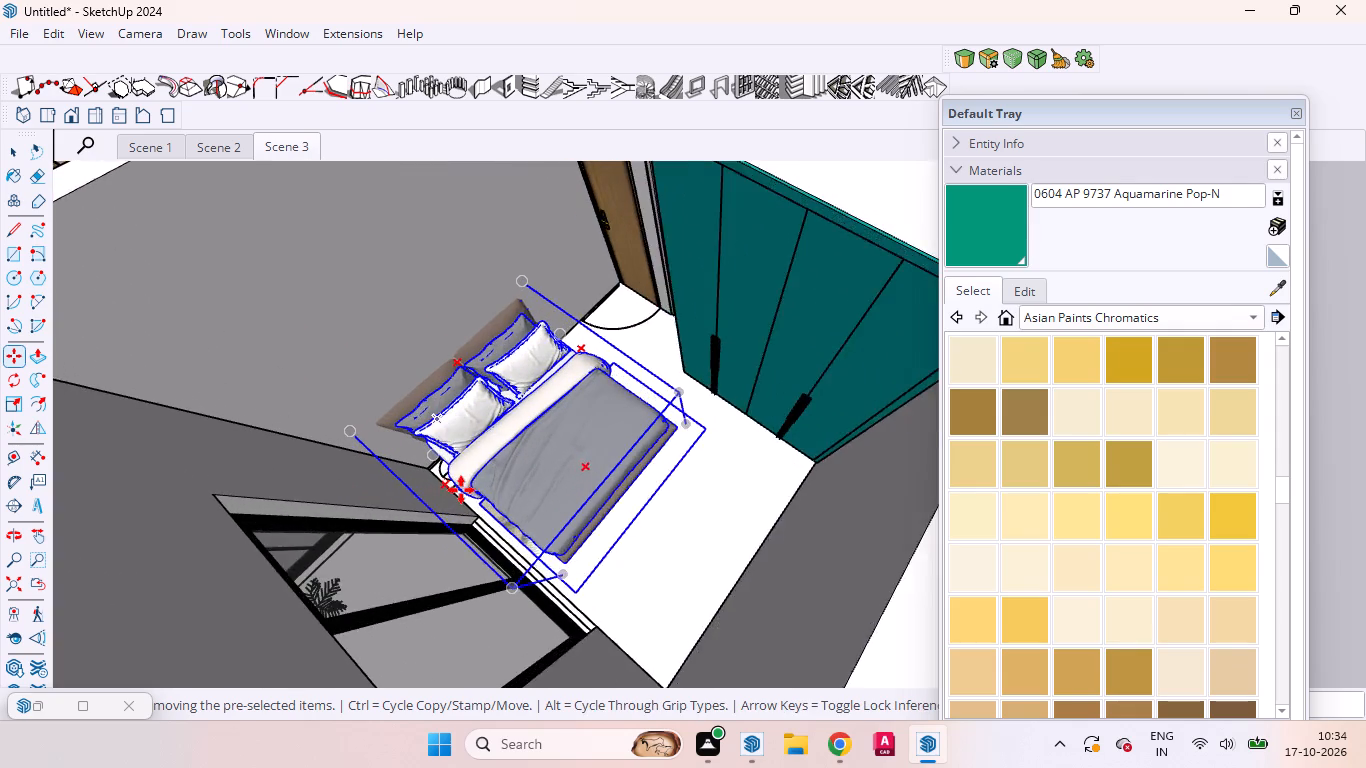
middle_drag(461, 491, 558, 390)
scroll(503, 439, up, 1)
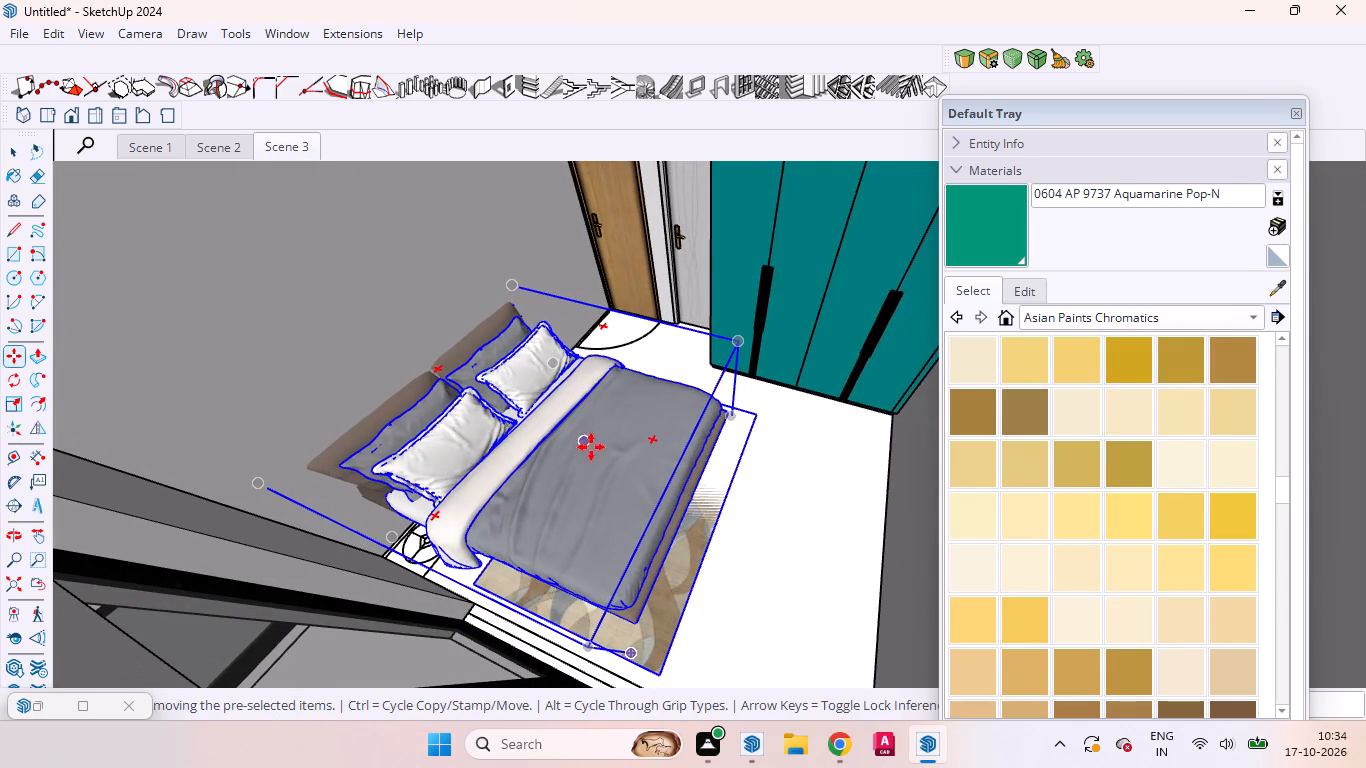
click(591, 451)
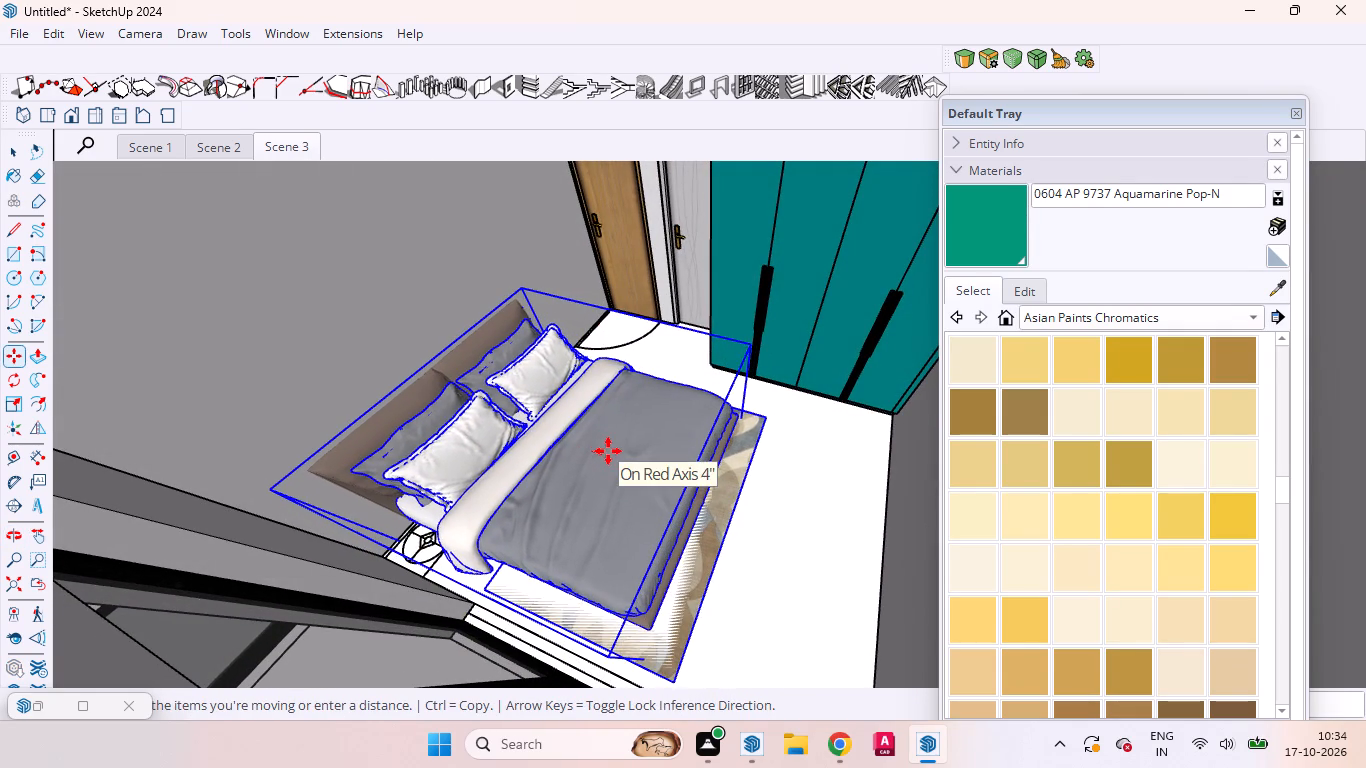
click(608, 451)
Examine the headboard's fit against the wall and the bed's placement in the room from several angles.
scroll(241, 379, up, 9)
scroll(264, 381, down, 2)
scroll(270, 381, up, 1)
scroll(272, 381, down, 3)
scroll(281, 381, up, 5)
scroll(399, 415, down, 2)
scroll(399, 414, up, 1)
scroll(316, 380, up, 3)
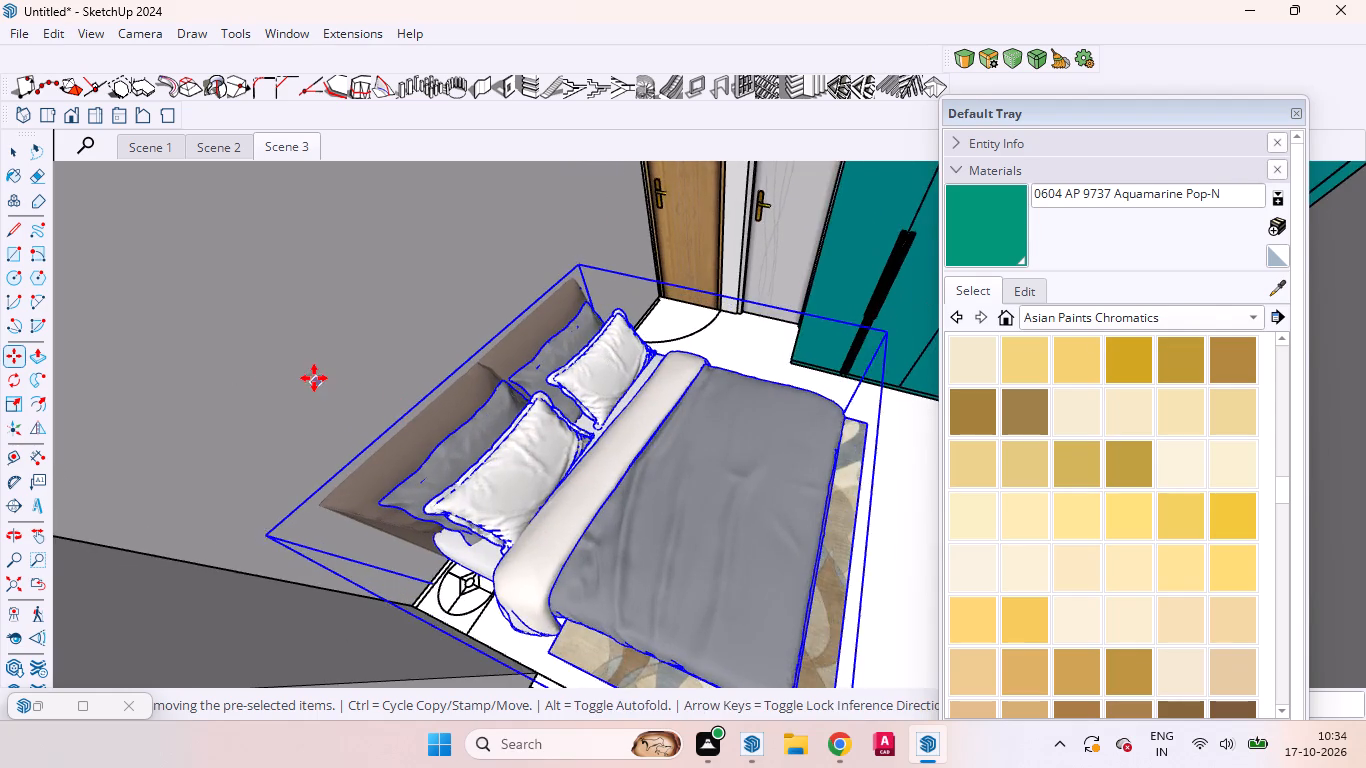
scroll(314, 378, up, 4)
middle_drag(315, 378, 566, 181)
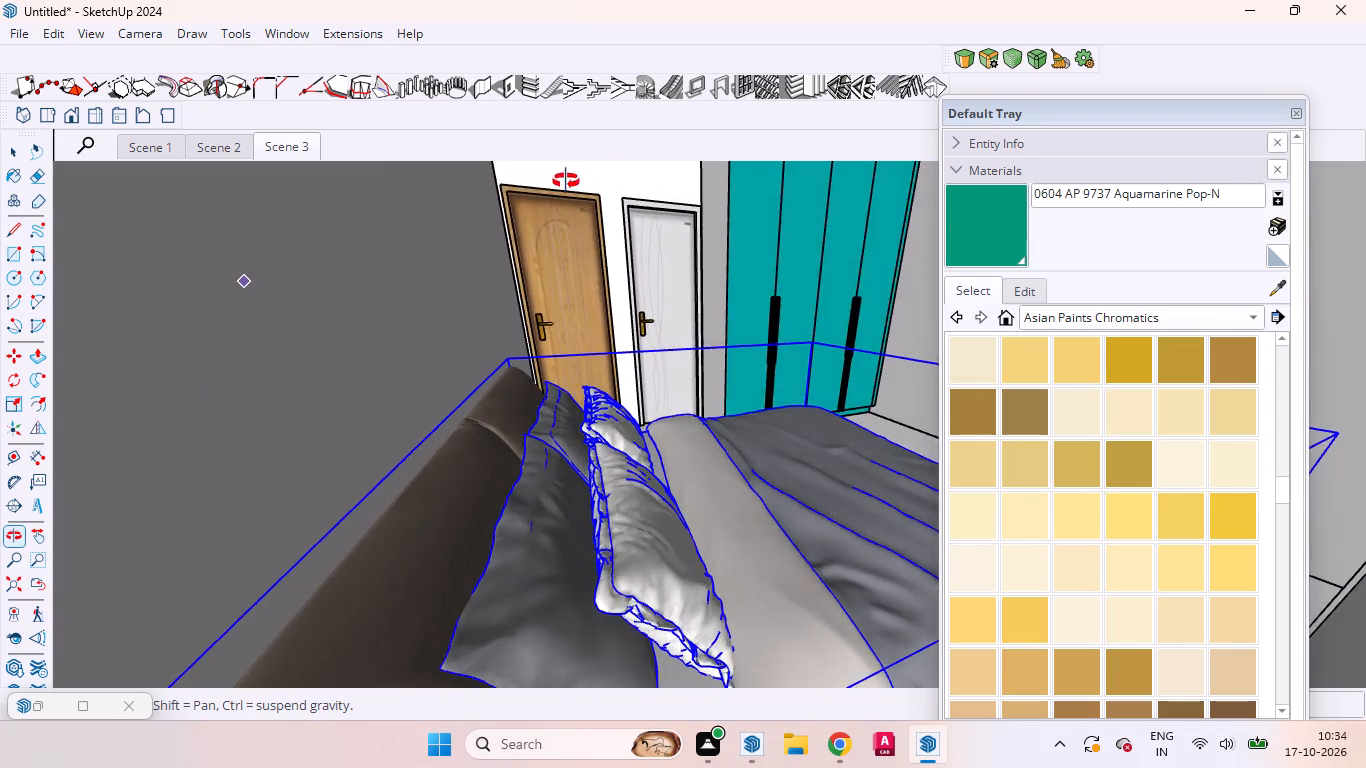
middle_drag(566, 181, 652, 245)
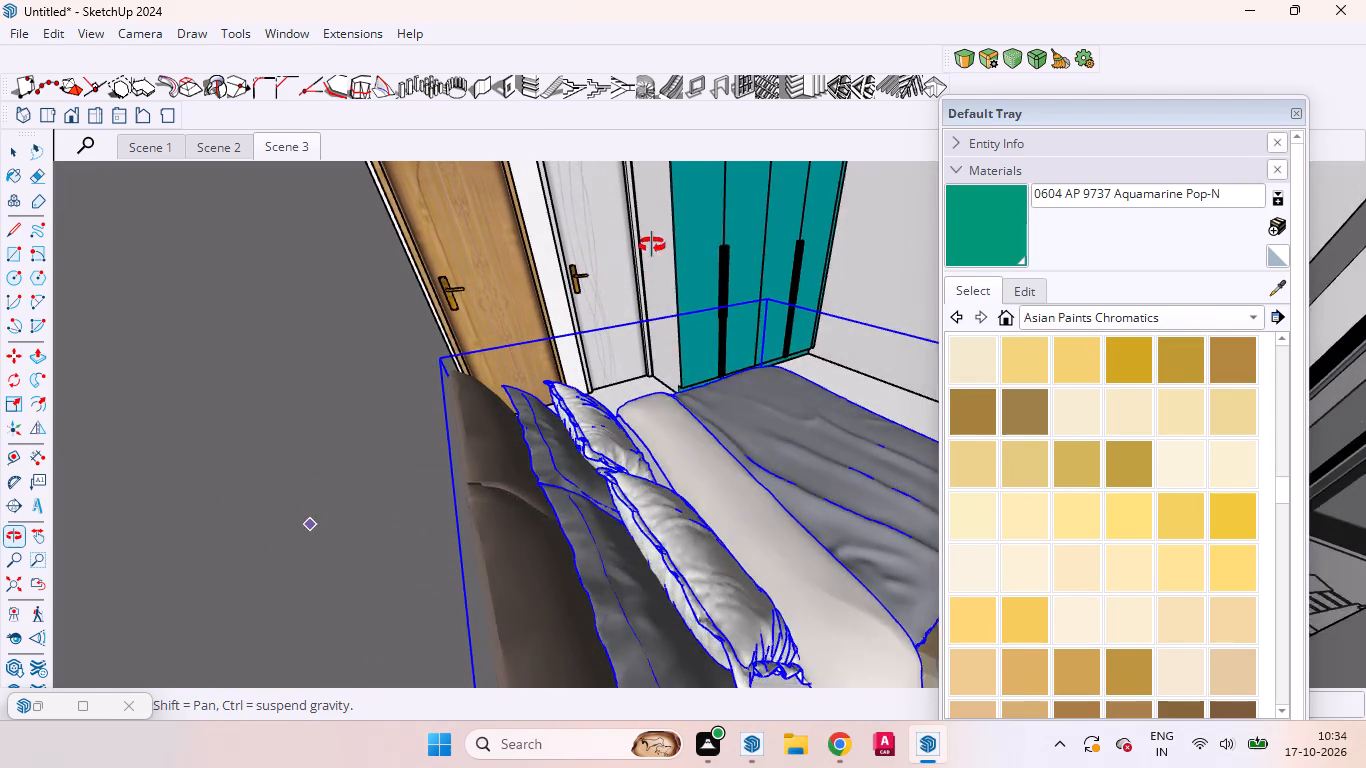
middle_drag(652, 245, 395, 358)
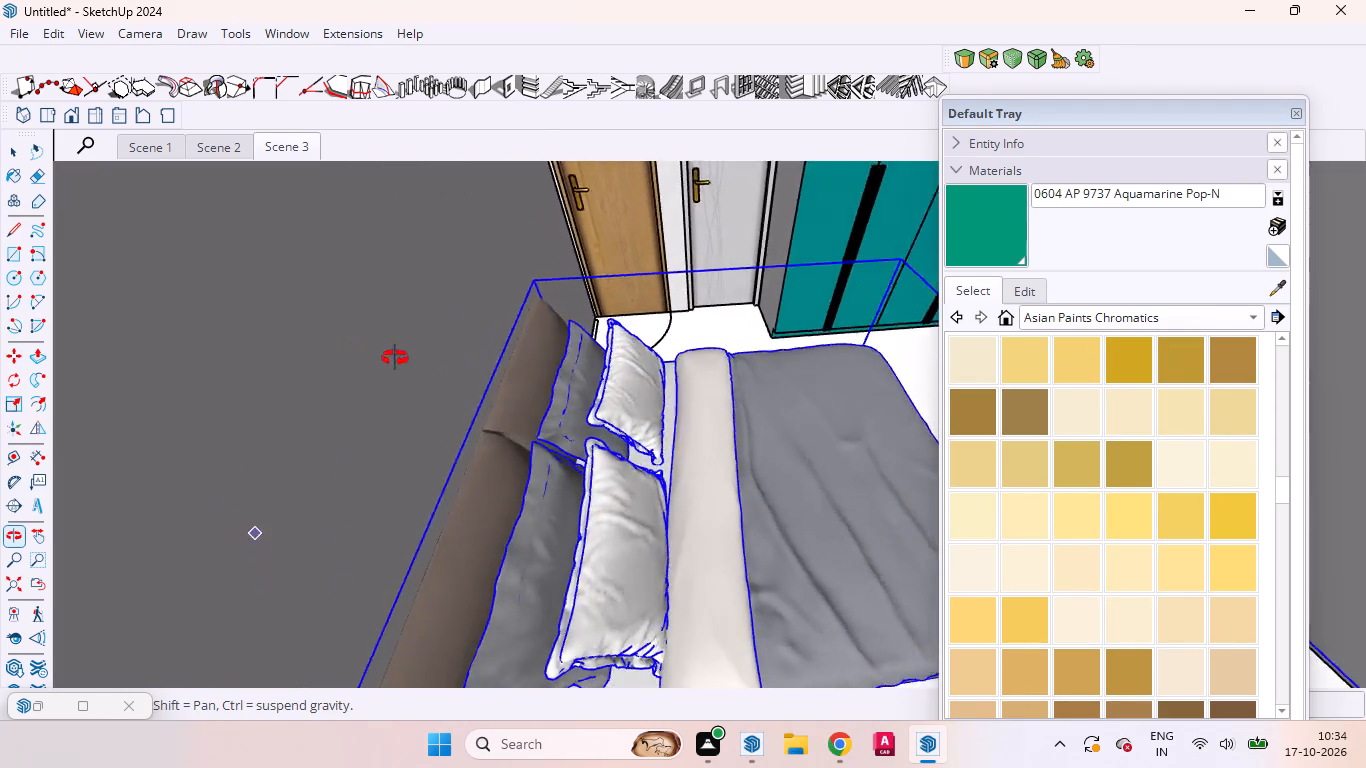
middle_drag(395, 358, 366, 490)
scroll(449, 406, down, 7)
scroll(471, 394, up, 1)
scroll(471, 394, down, 8)
scroll(485, 391, up, 1)
scroll(485, 391, down, 2)
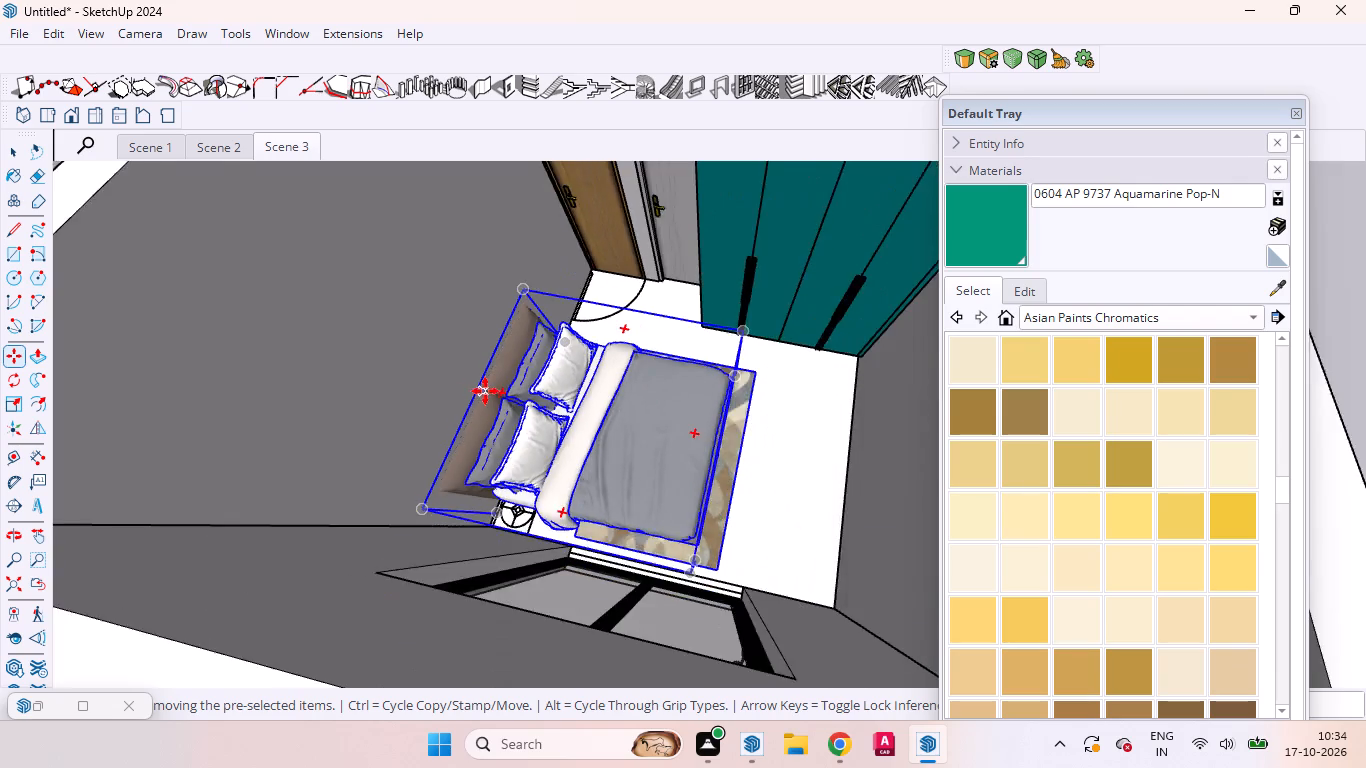
scroll(489, 392, down, 1)
scroll(489, 392, up, 2)
scroll(489, 392, down, 2)
scroll(628, 423, up, 4)
scroll(640, 425, down, 1)
scroll(653, 426, up, 7)
scroll(680, 429, down, 2)
scroll(680, 429, up, 6)
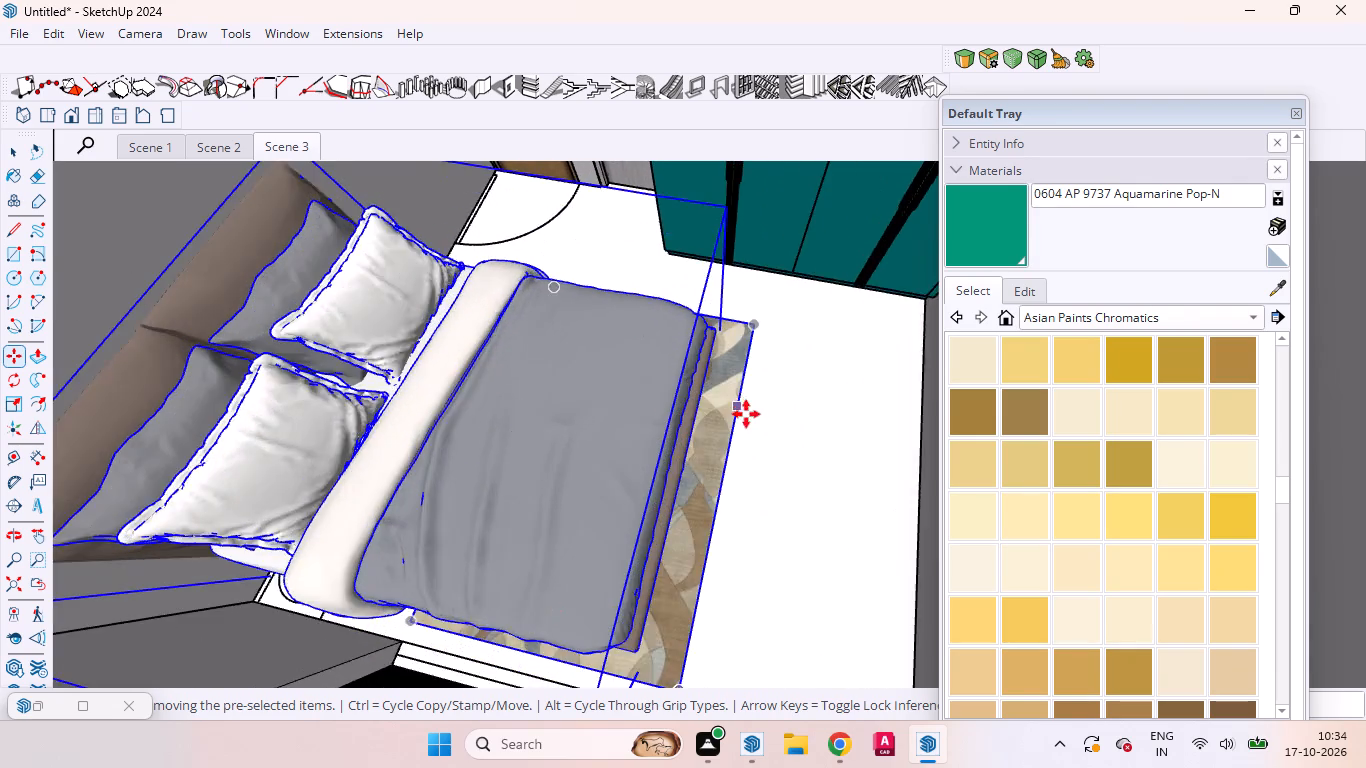
Raise the bed and rug slightly along the blue axis so the rug sits on top of the floor.
scroll(747, 415, up, 14)
middle_drag(662, 528, 234, 326)
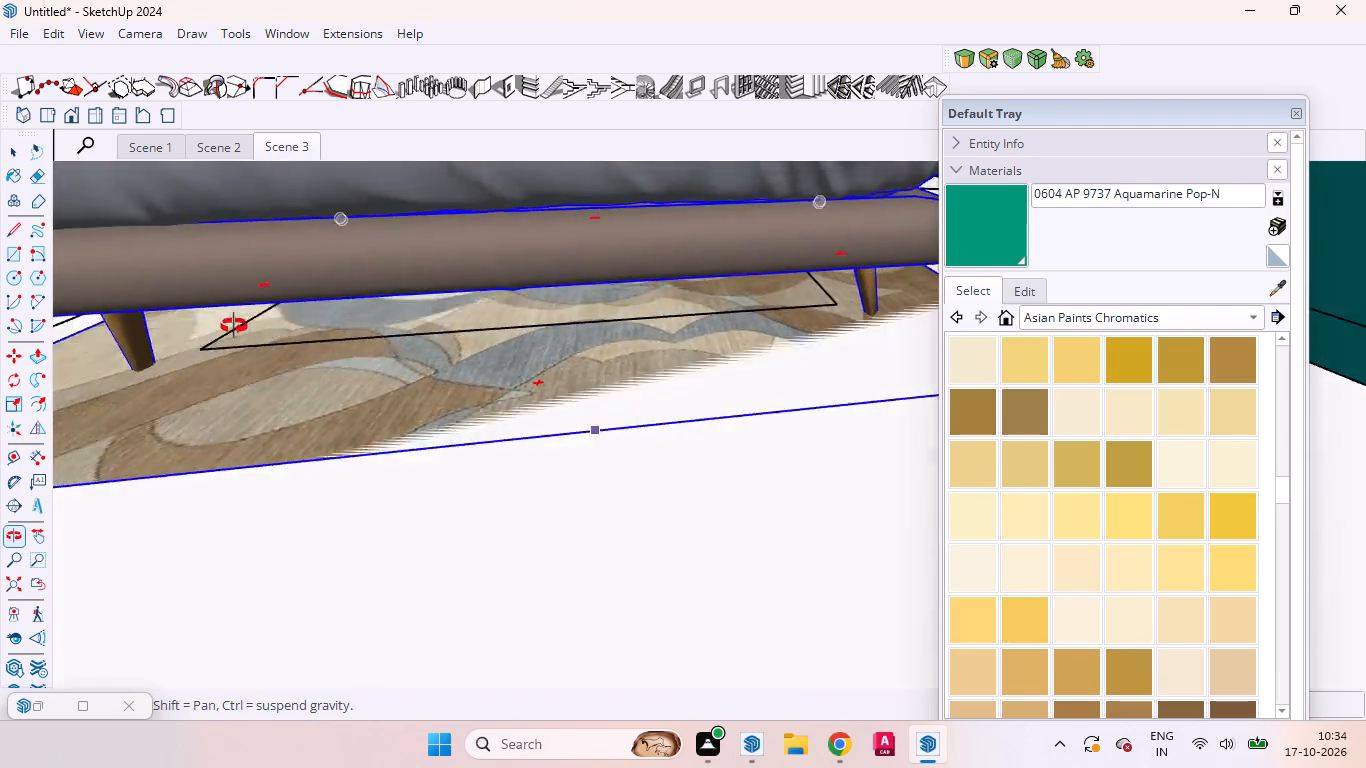
middle_drag(234, 326, 194, 199)
scroll(459, 446, up, 8)
scroll(438, 439, down, 1)
scroll(438, 439, up, 4)
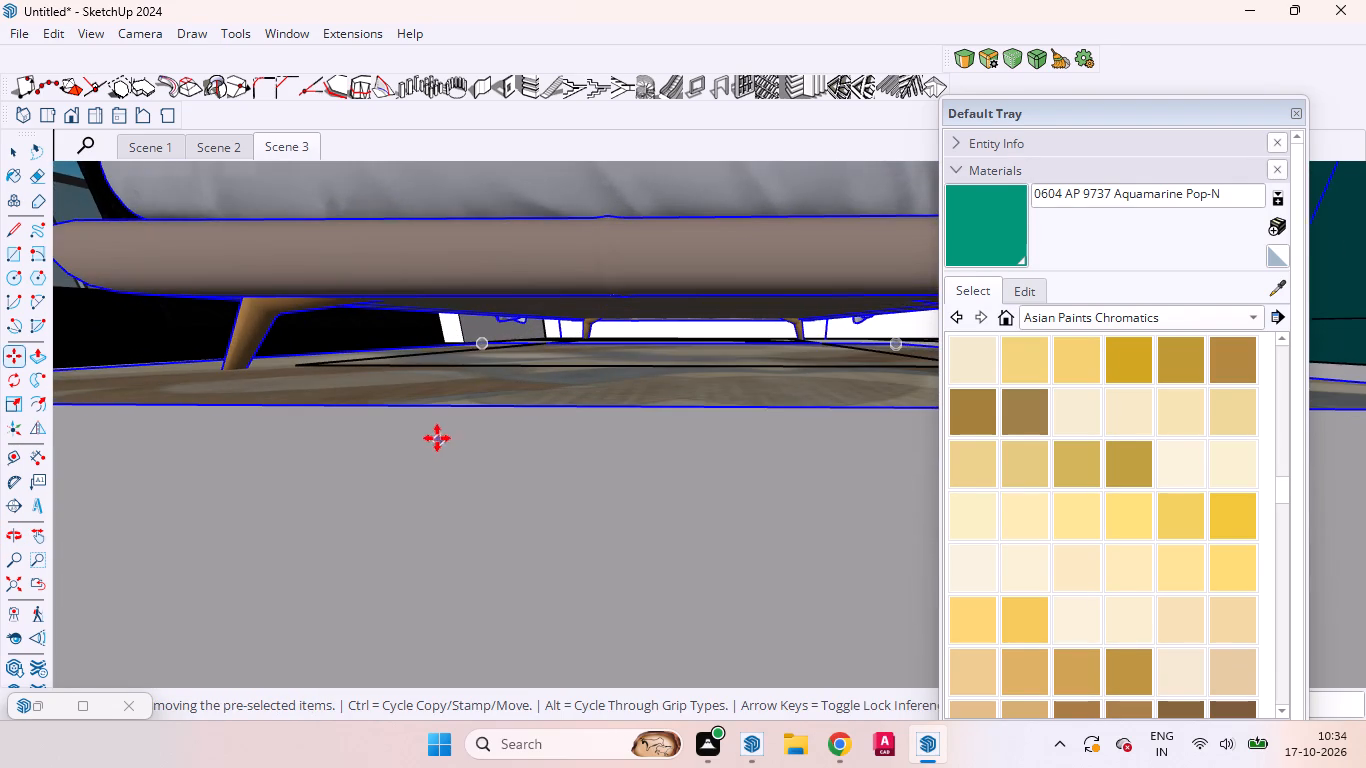
click(430, 421)
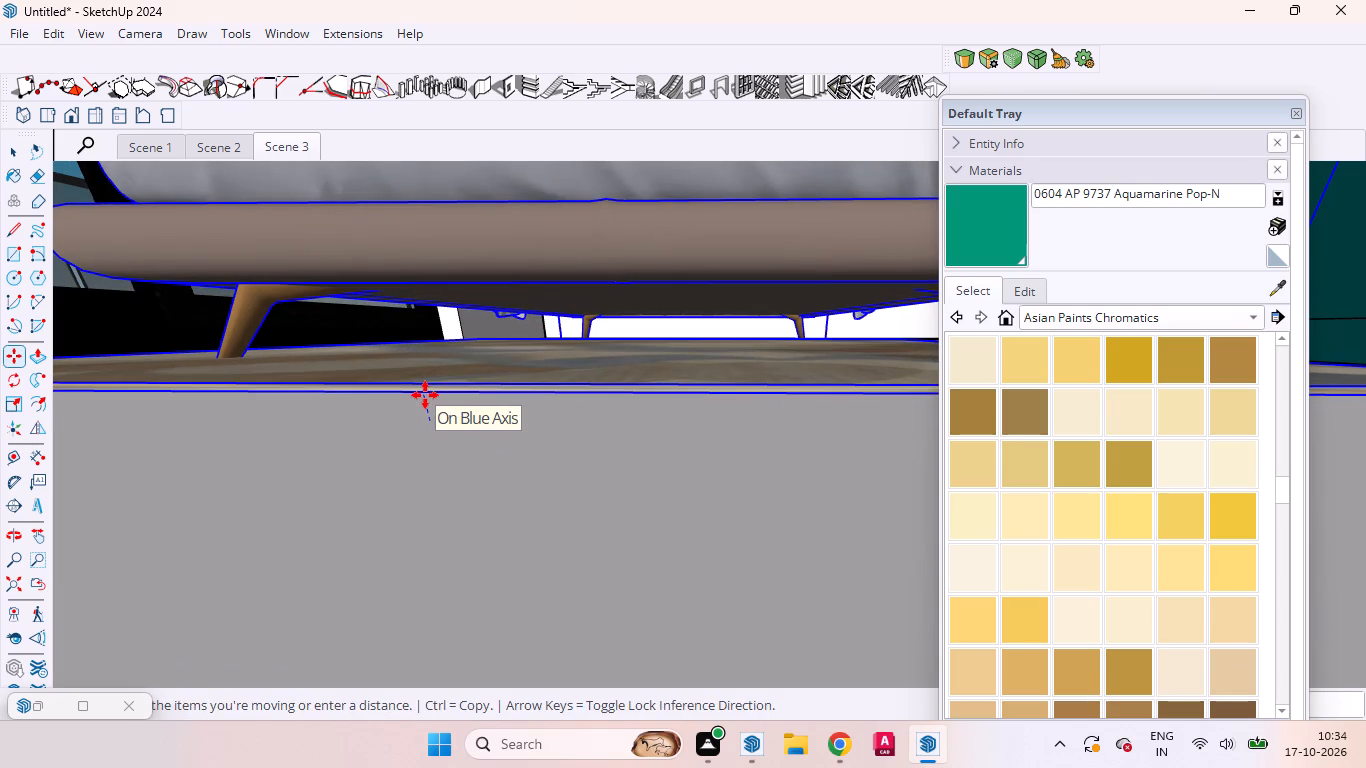
click(425, 395)
scroll(446, 438, down, 3)
scroll(449, 449, up, 1)
scroll(449, 450, down, 6)
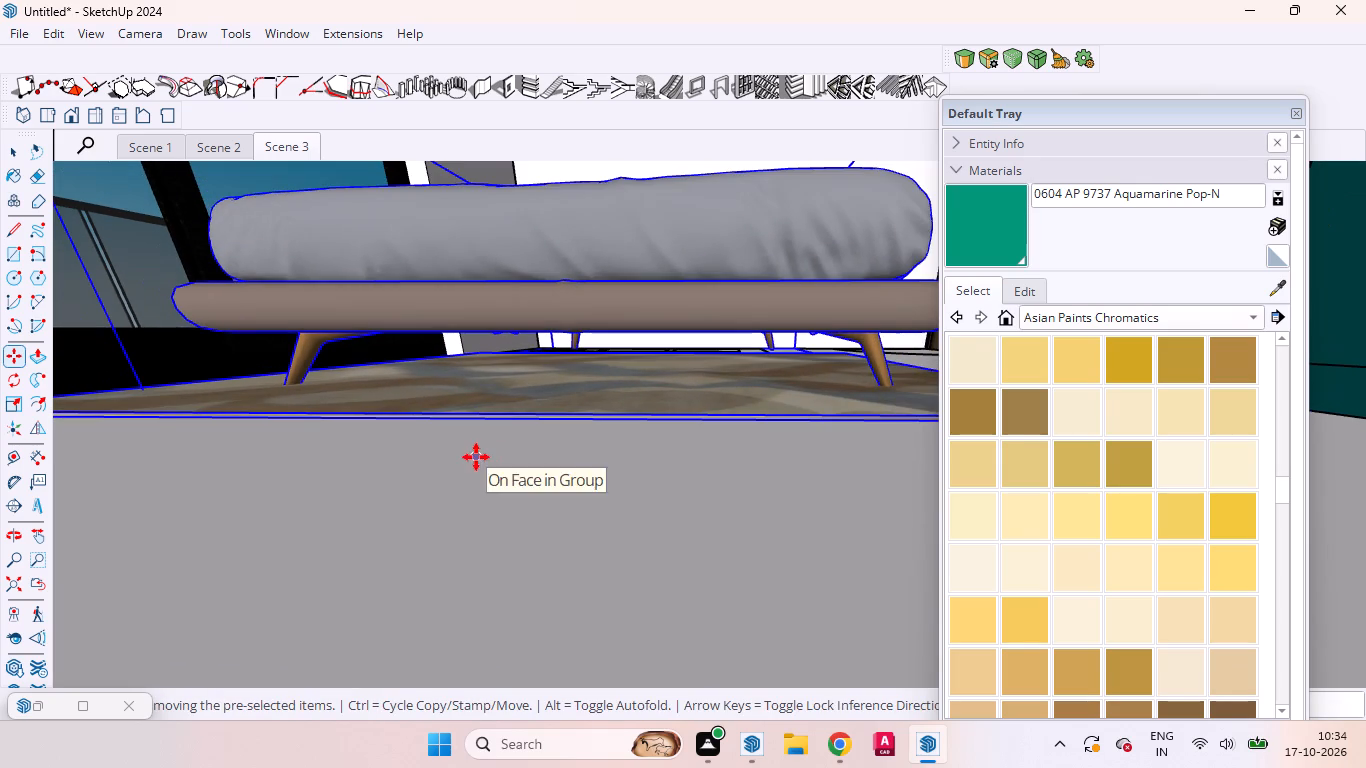
key(space)
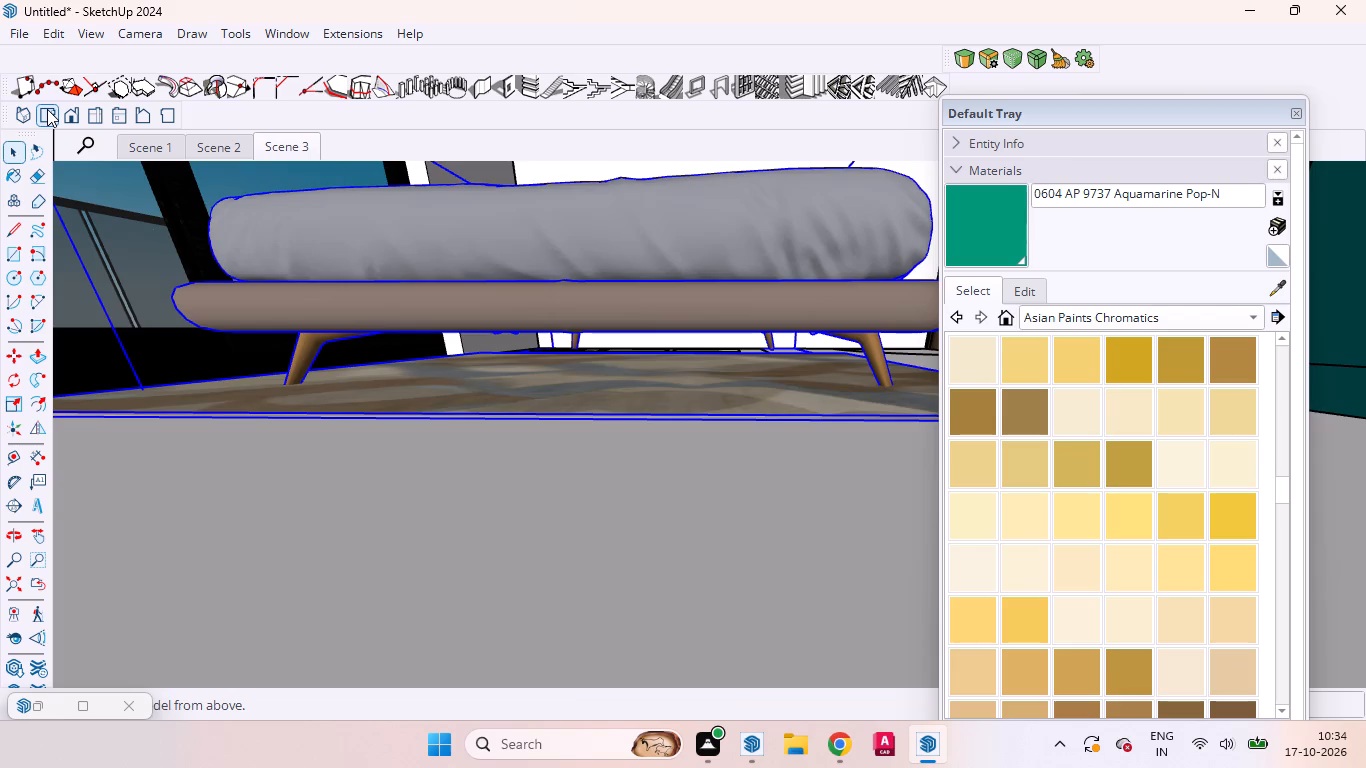
Deselect the bed and examine the furnished bedroom from above and toward its doors and teal wardrobe.
click(47, 109)
scroll(86, 184, down, 3)
scroll(86, 187, up, 1)
scroll(86, 187, down, 7)
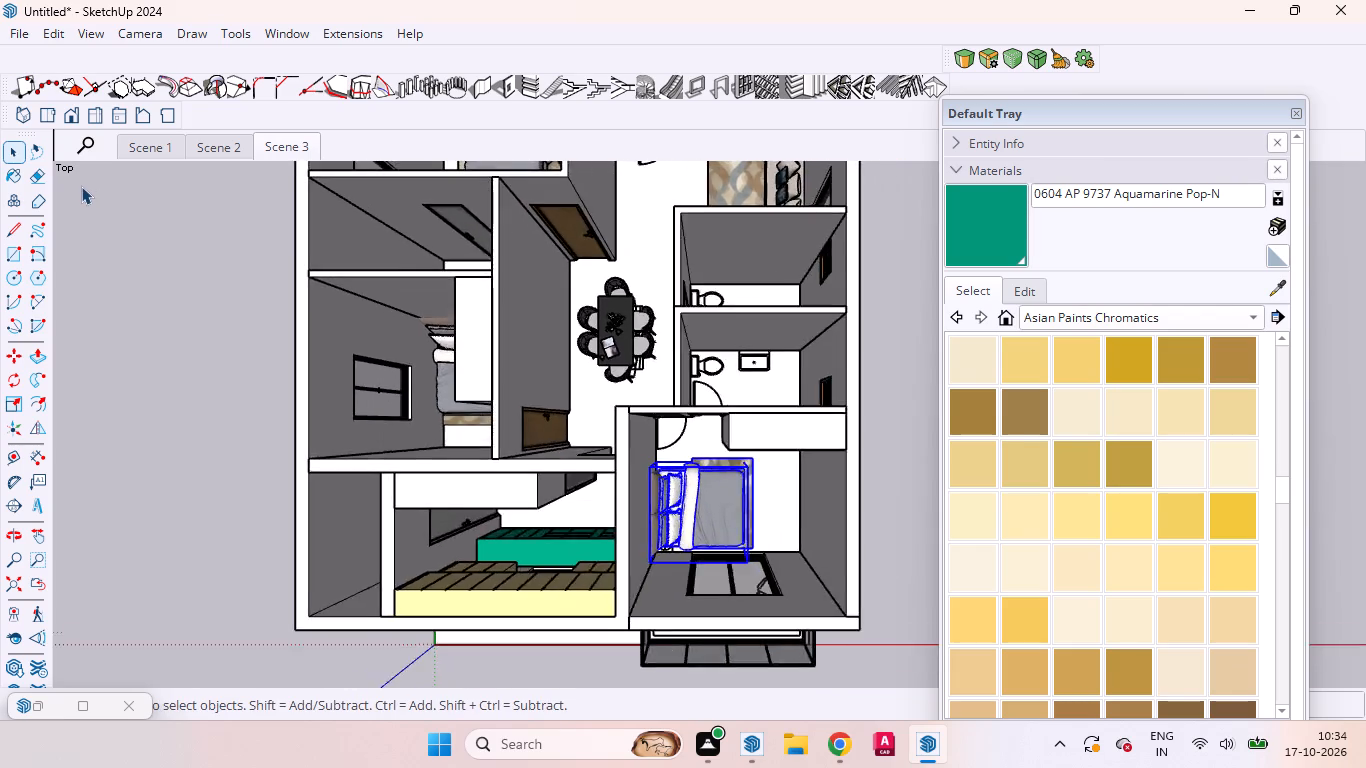
scroll(81, 186, down, 6)
click(744, 489)
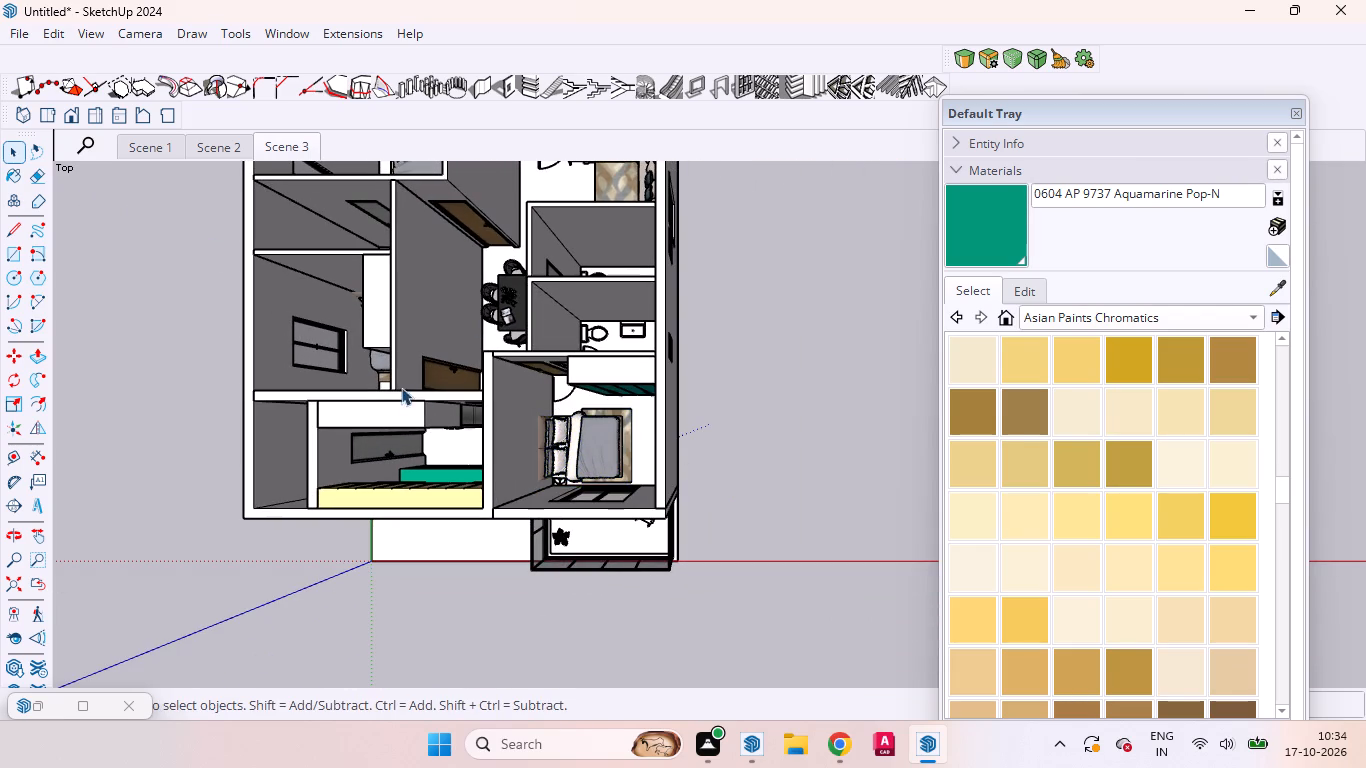
scroll(400, 380, up, 13)
scroll(430, 371, down, 5)
scroll(432, 369, up, 1)
middle_drag(557, 418, 533, 380)
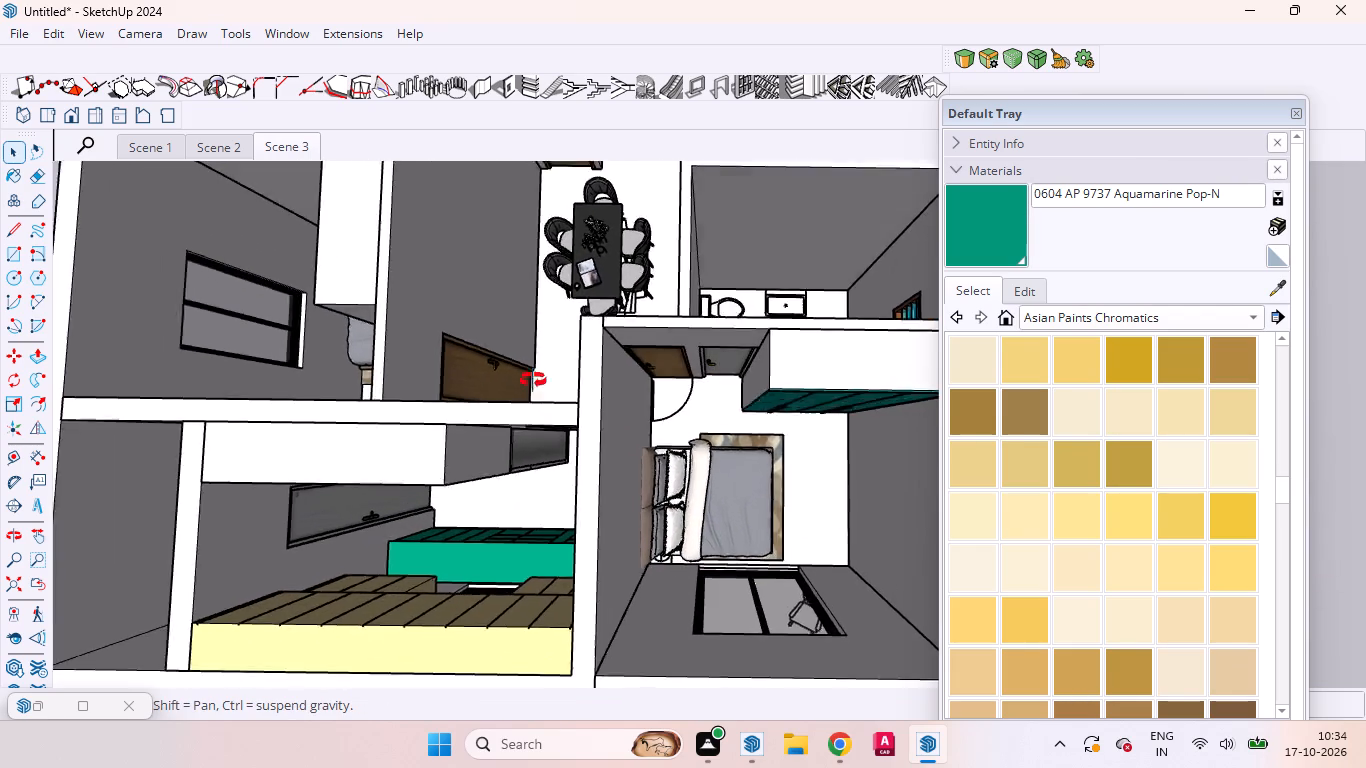
middle_drag(533, 380, 433, 102)
scroll(692, 373, up, 4)
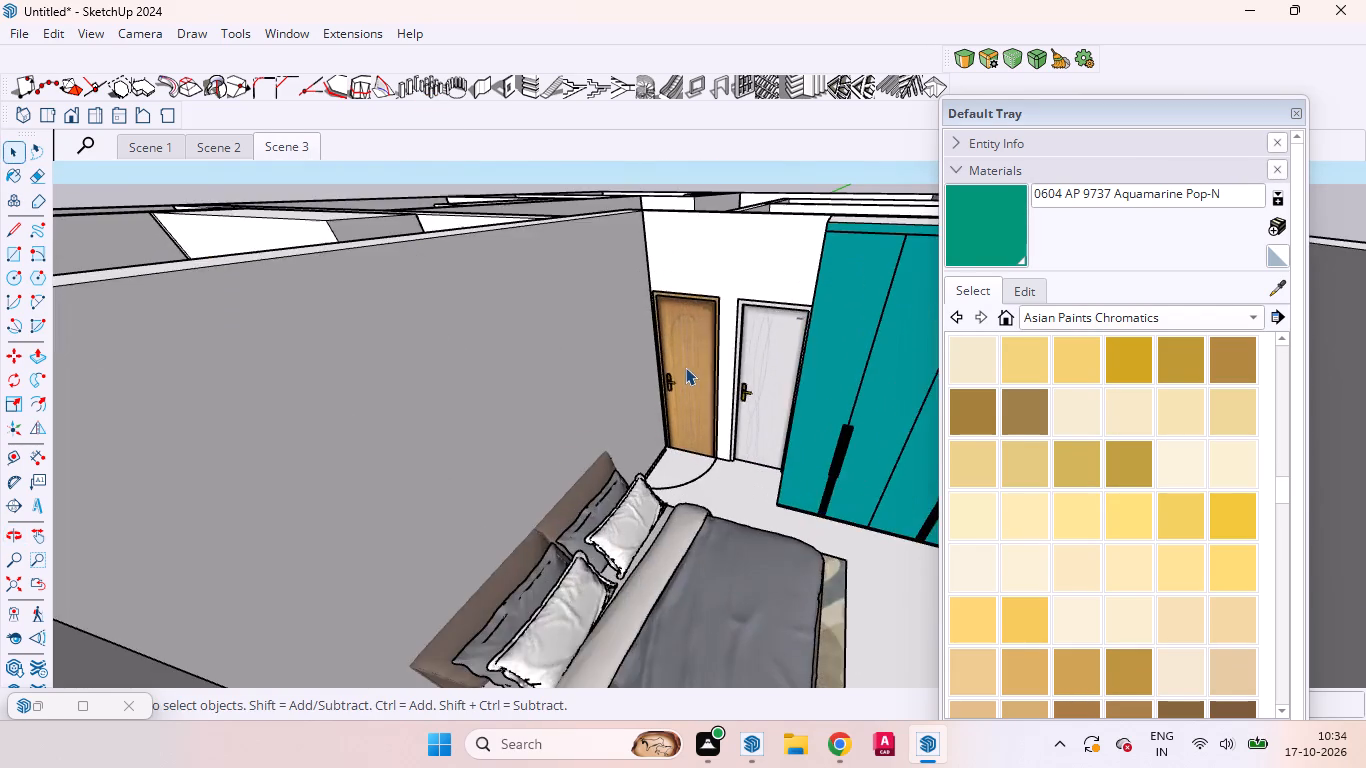
scroll(685, 367, down, 5)
scroll(949, 360, up, 3)
scroll(782, 352, up, 6)
scroll(782, 352, down, 1)
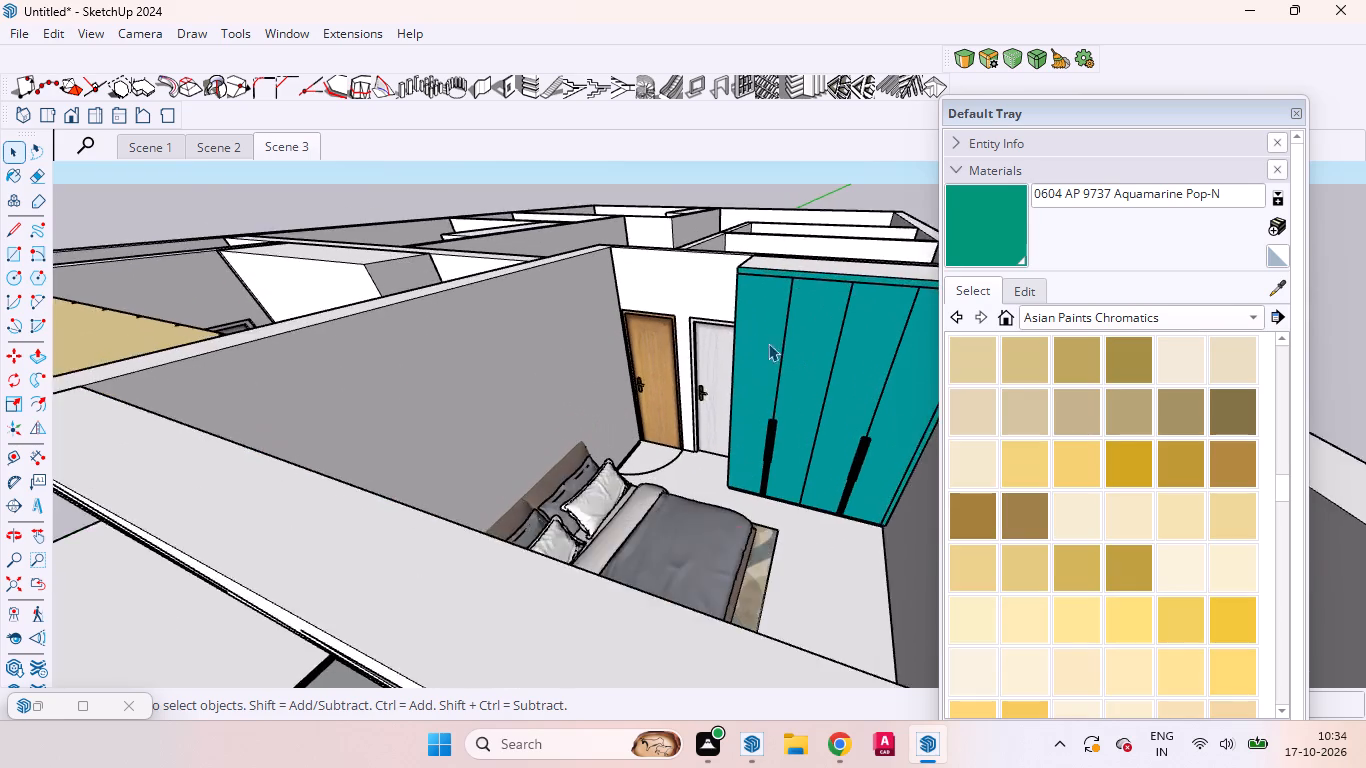
Examine the bedroom's doors and teal wardrobe and the neighbouring rooms from several angles around the house.
scroll(733, 318, up, 1)
scroll(733, 317, down, 1)
scroll(732, 316, up, 3)
middle_drag(692, 299, 863, 302)
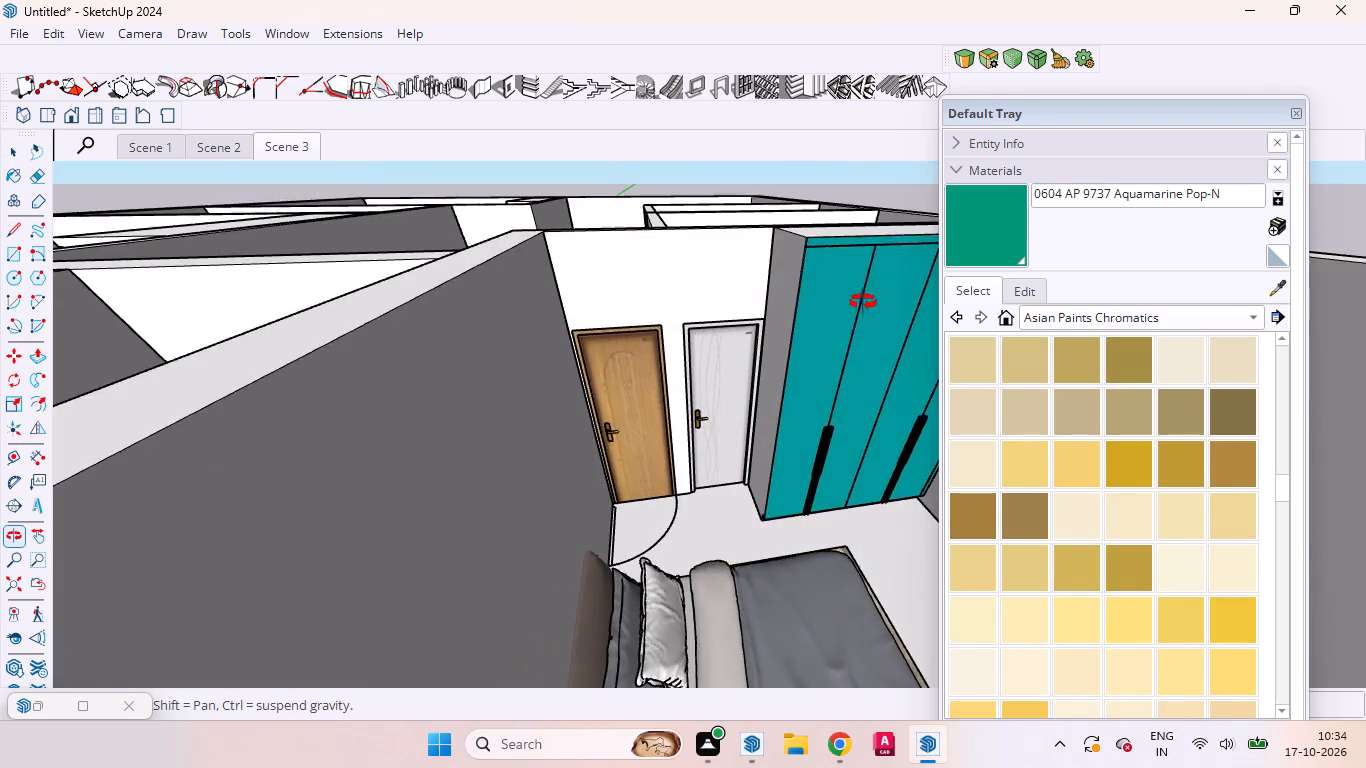
middle_drag(863, 302, 863, 322)
scroll(786, 371, down, 10)
scroll(597, 381, up, 5)
scroll(598, 383, down, 1)
middle_drag(684, 456, 766, 501)
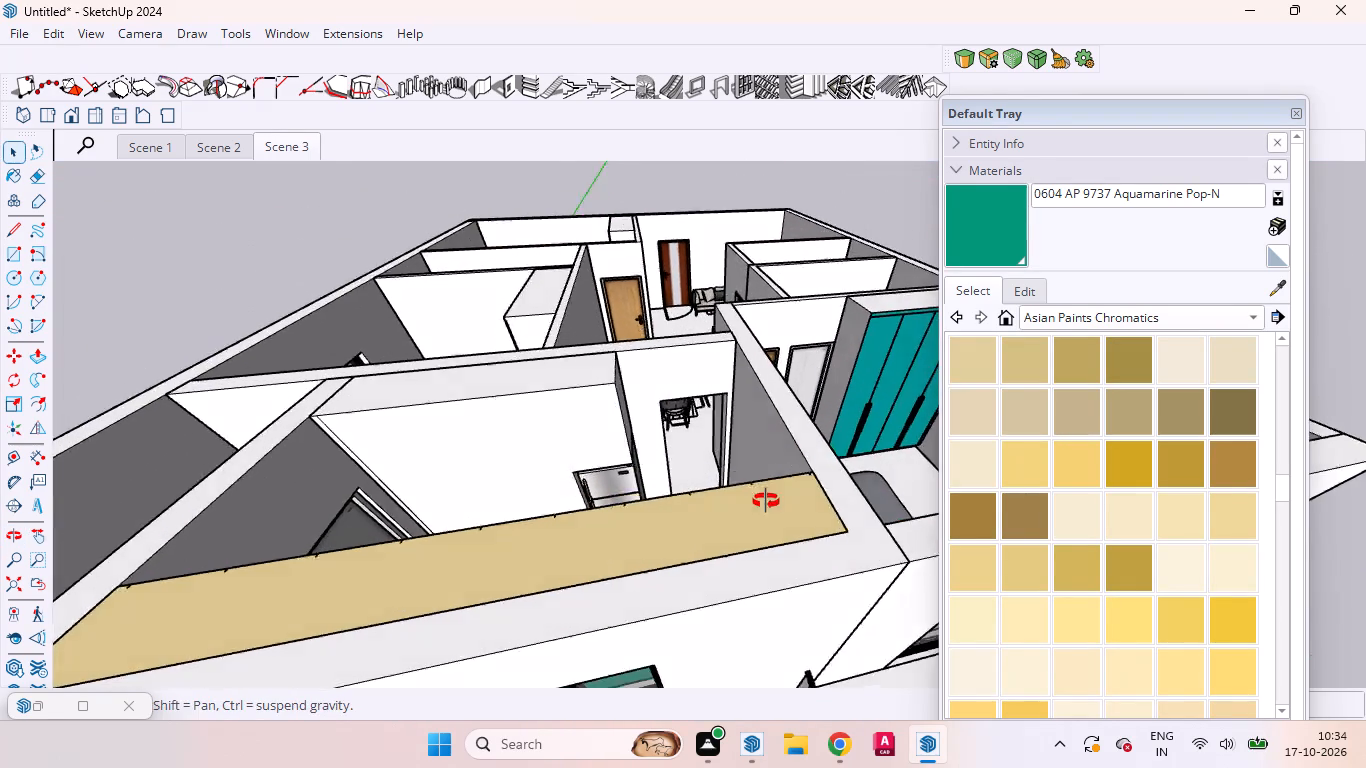
middle_drag(766, 501, 994, 390)
scroll(678, 391, down, 19)
middle_drag(506, 371, 795, 427)
scroll(645, 396, up, 5)
middle_drag(665, 427, 849, 532)
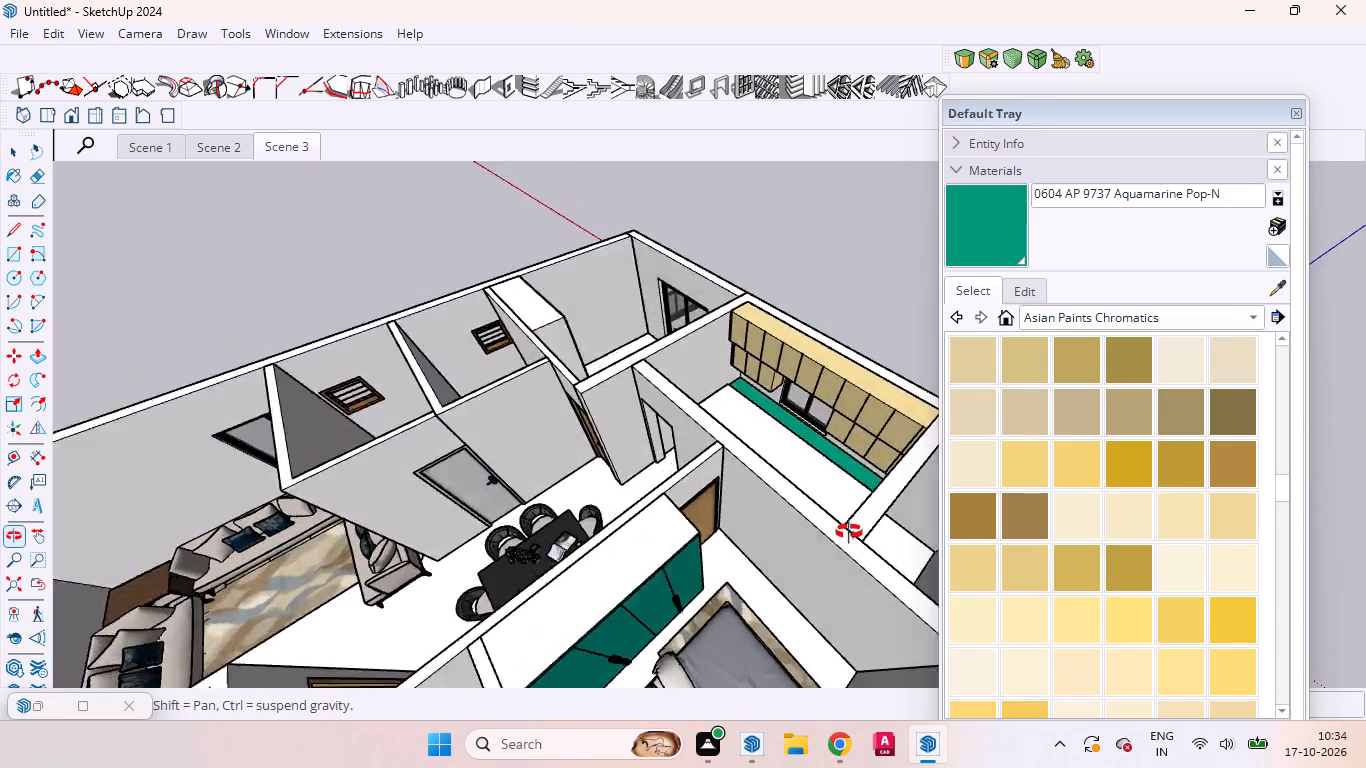
middle_drag(849, 532, 393, 328)
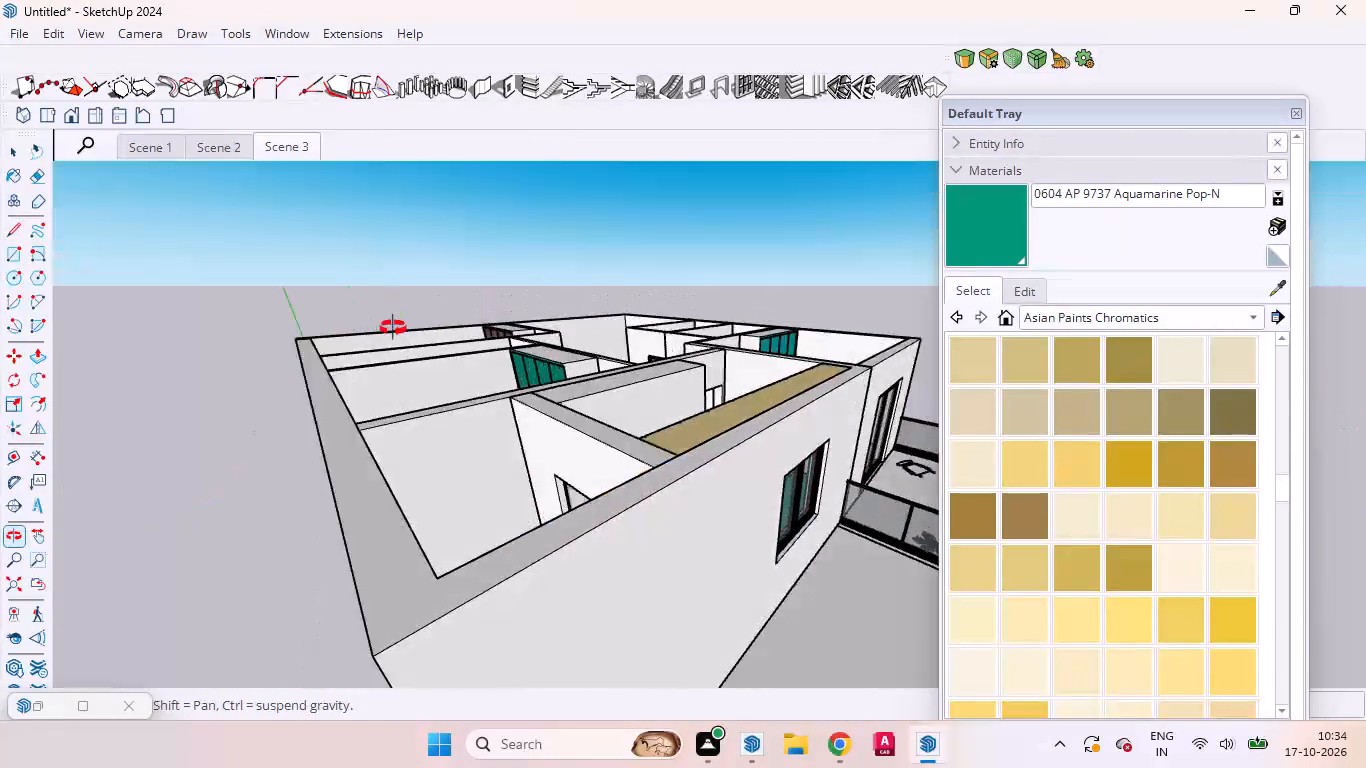
middle_drag(393, 328, 963, 553)
Examine the kitchen's cream wall cabinets and green base cabinets from above.
scroll(515, 380, up, 1)
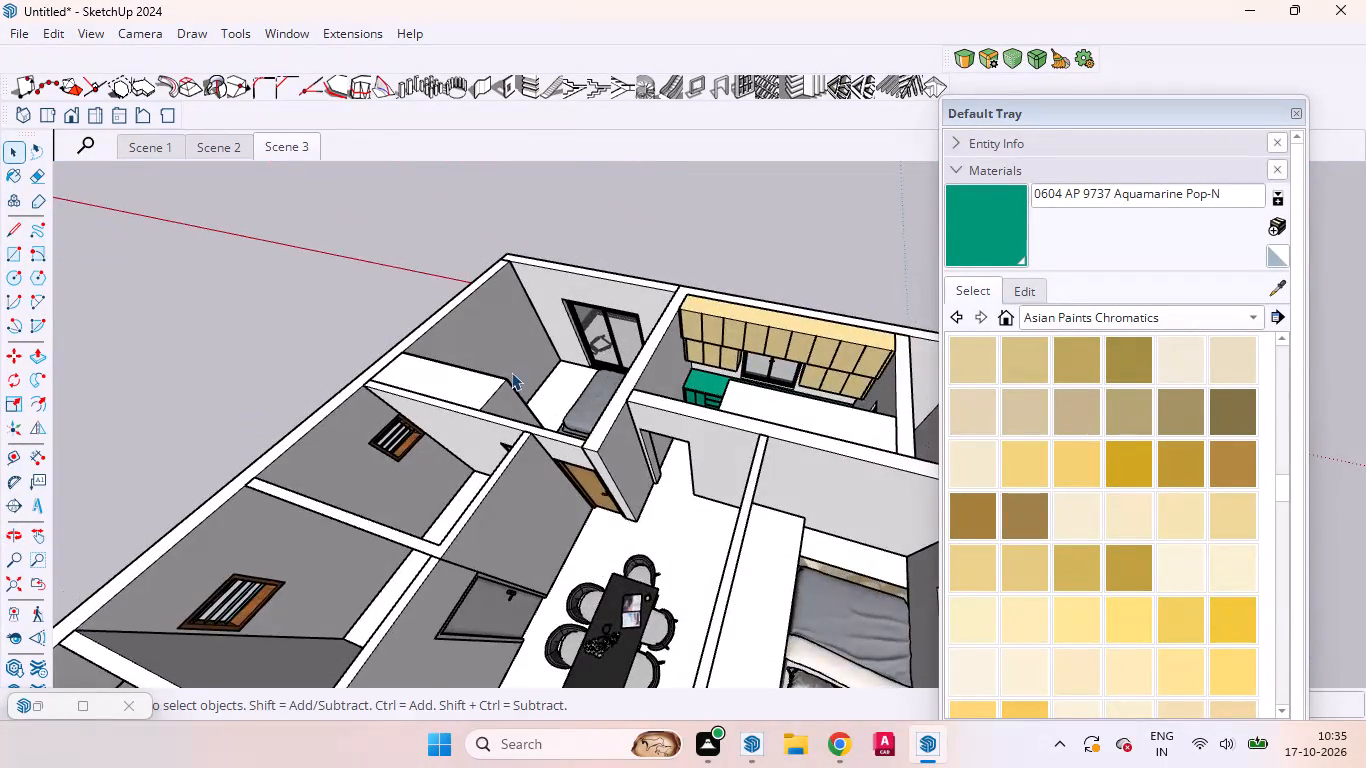
scroll(511, 372, up, 1)
scroll(512, 368, down, 1)
scroll(520, 361, up, 1)
scroll(655, 350, down, 5)
scroll(738, 376, up, 3)
scroll(737, 379, down, 1)
scroll(737, 379, up, 8)
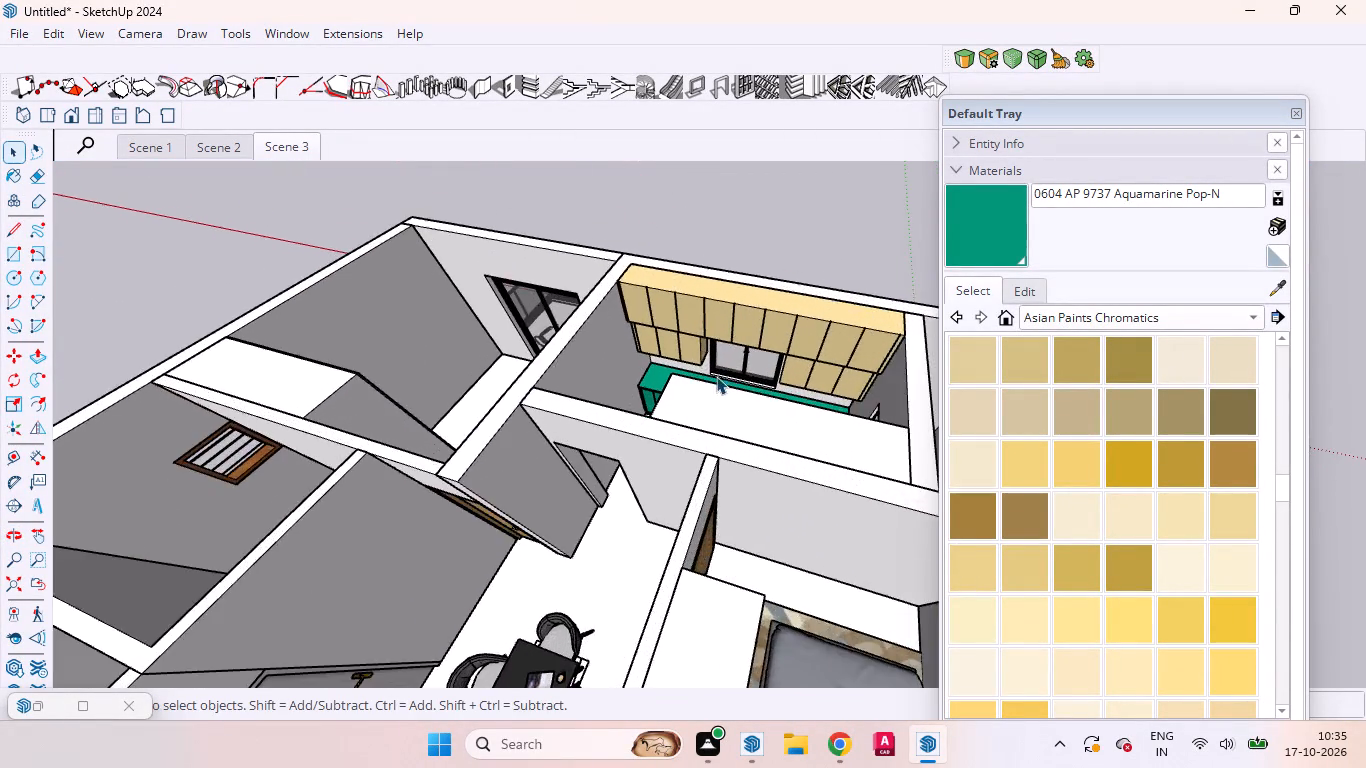
scroll(716, 376, up, 8)
scroll(687, 368, down, 1)
middle_drag(686, 387, 709, 440)
scroll(692, 431, down, 10)
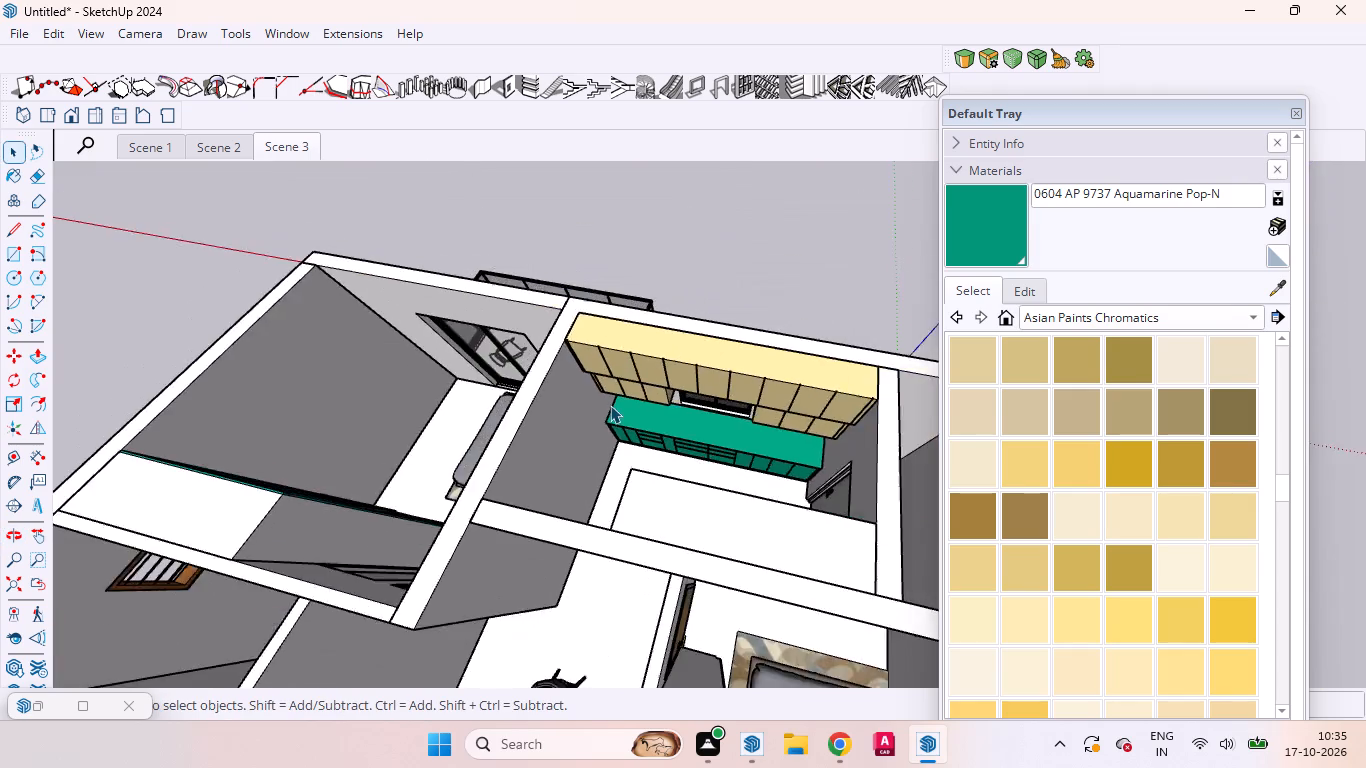
scroll(610, 405, down, 4)
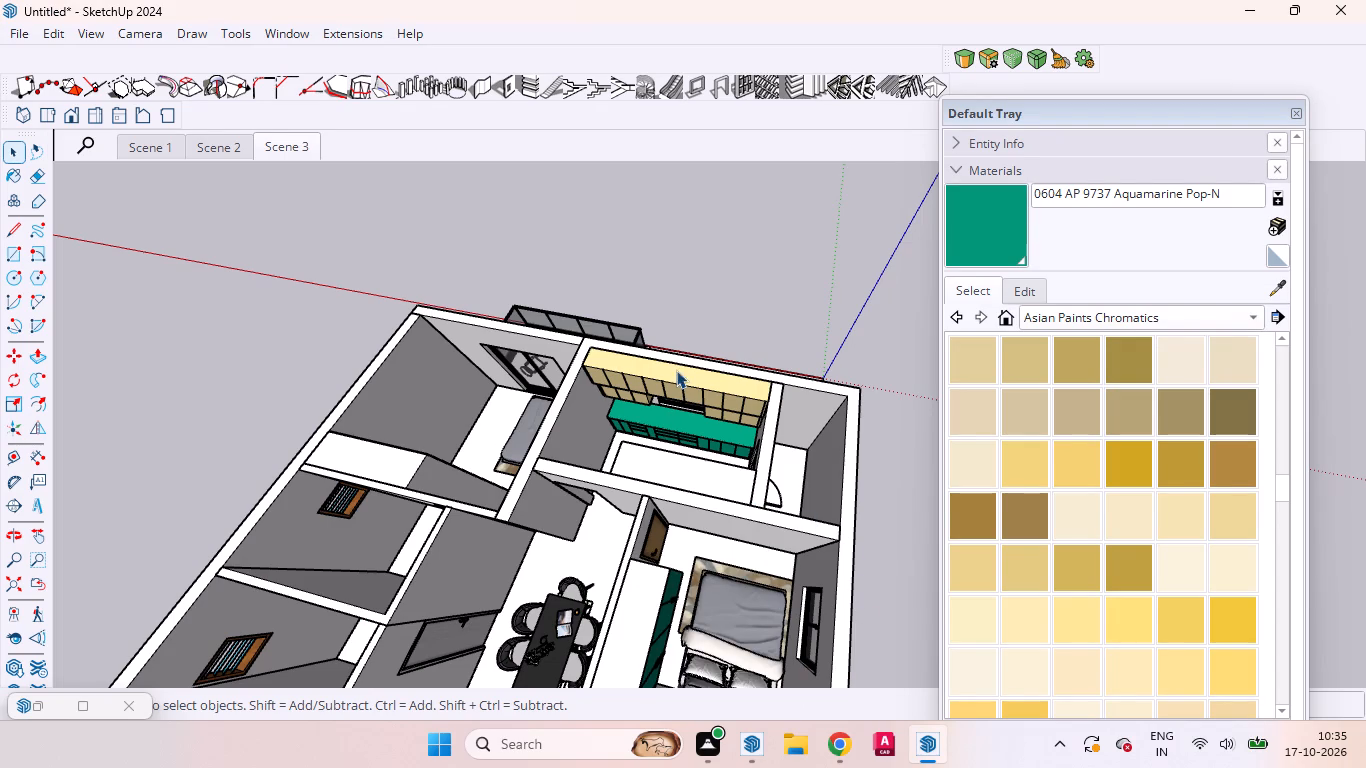
Examine the whole furnished floor plan and both bedrooms from above and from different sides.
scroll(673, 354, down, 5)
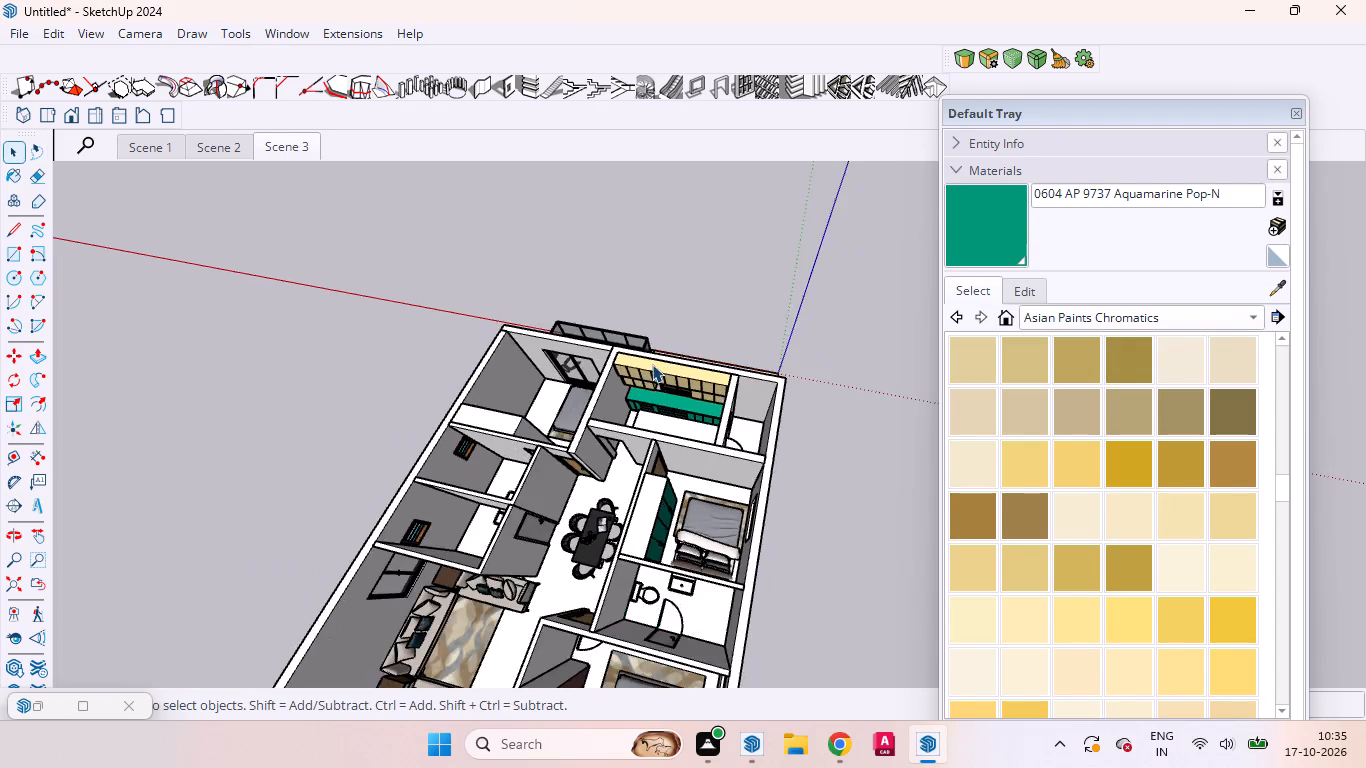
scroll(652, 364, down, 3)
scroll(649, 365, up, 2)
scroll(648, 365, down, 2)
scroll(629, 497, up, 5)
scroll(629, 490, down, 6)
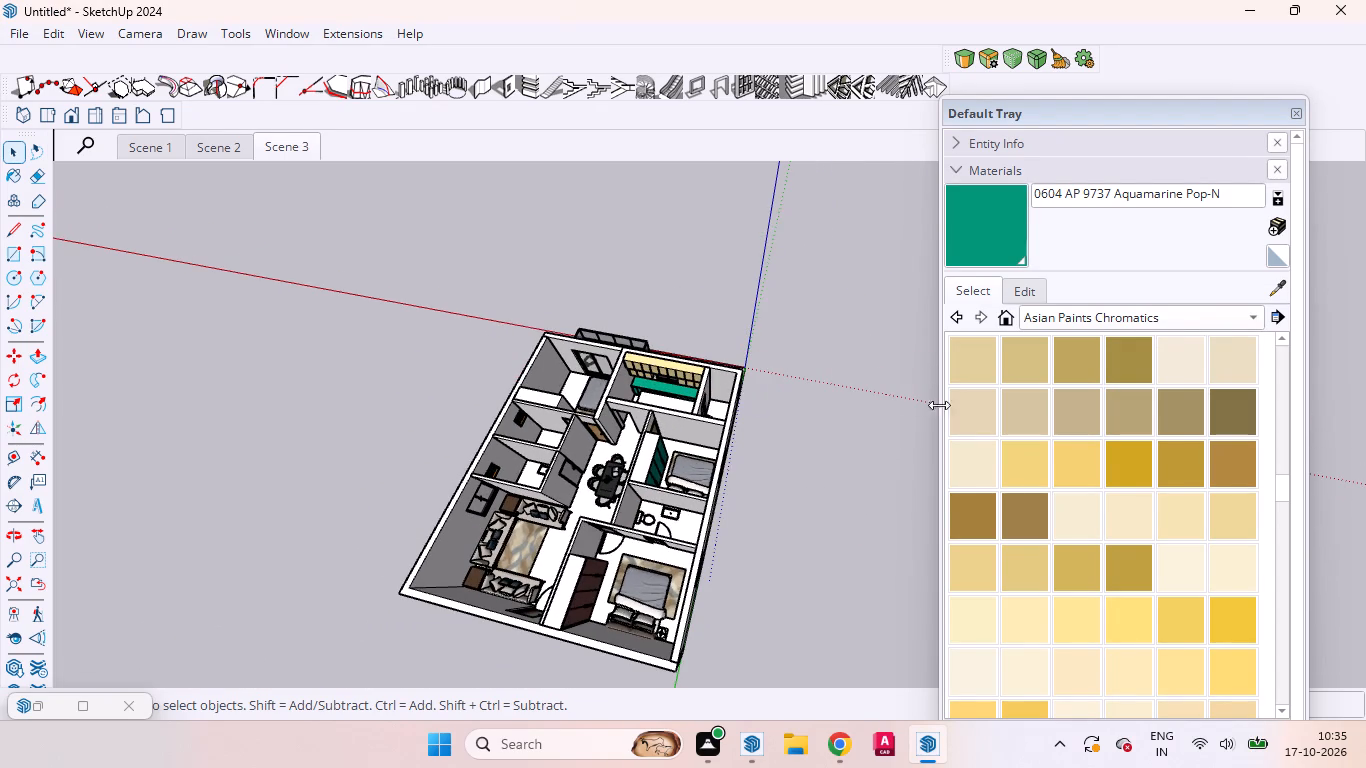
drag(831, 443, 776, 356)
scroll(428, 612, up, 7)
scroll(428, 611, down, 3)
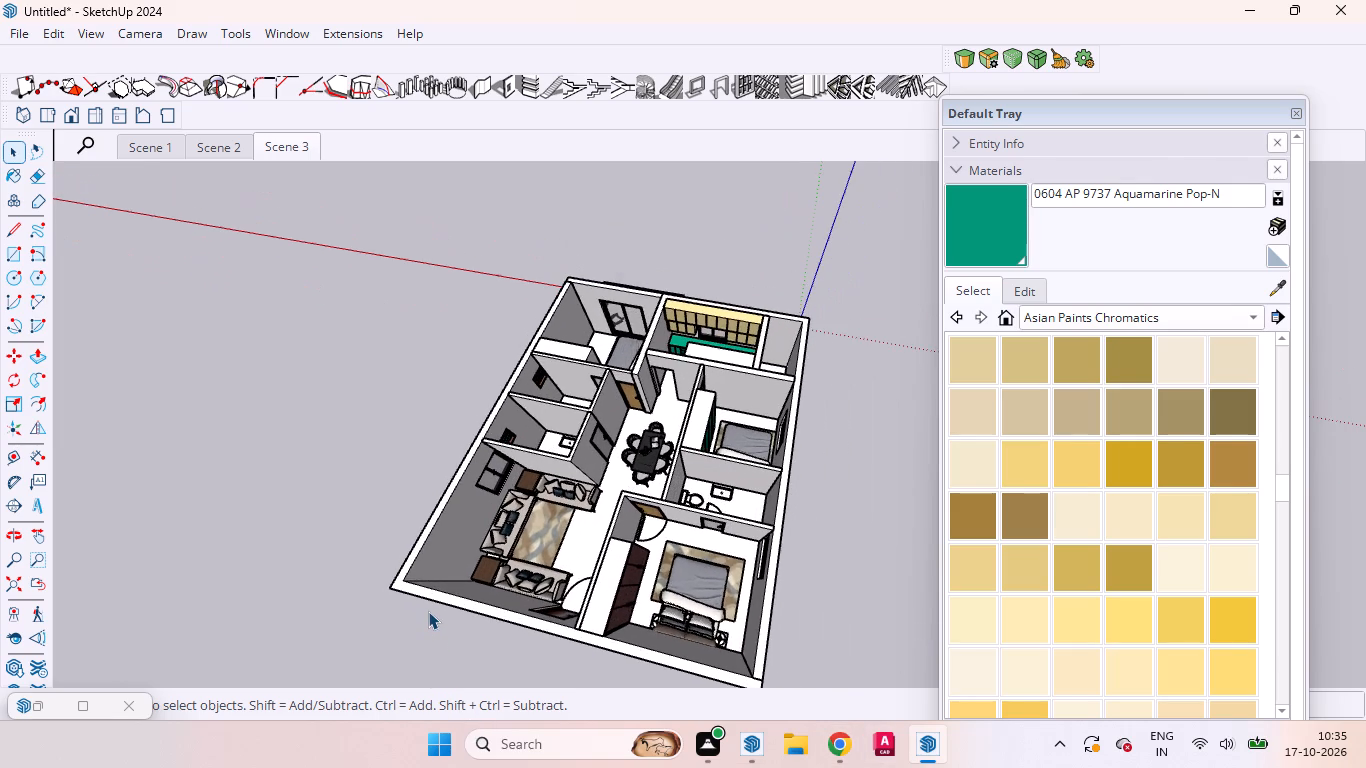
middle_drag(452, 606, 616, 566)
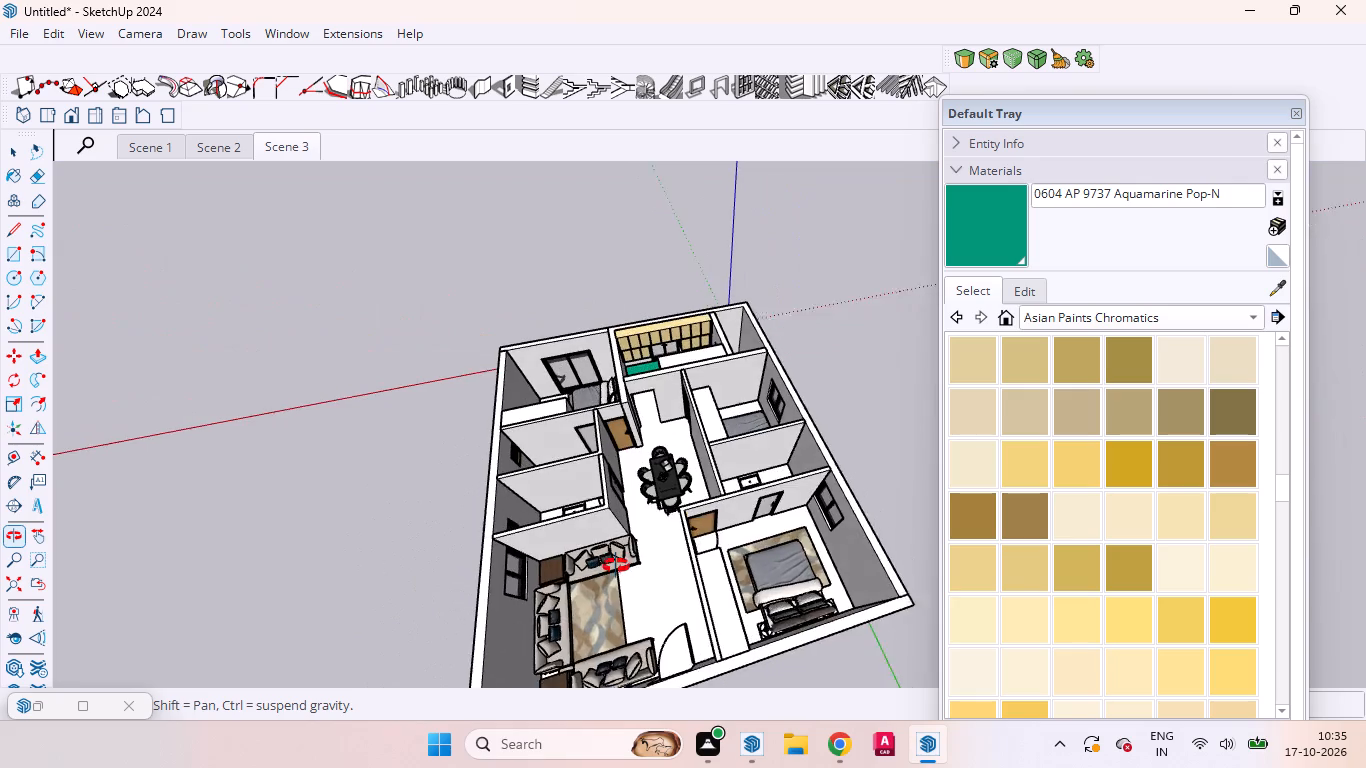
middle_drag(616, 566, 548, 563)
middle_drag(720, 551, 576, 559)
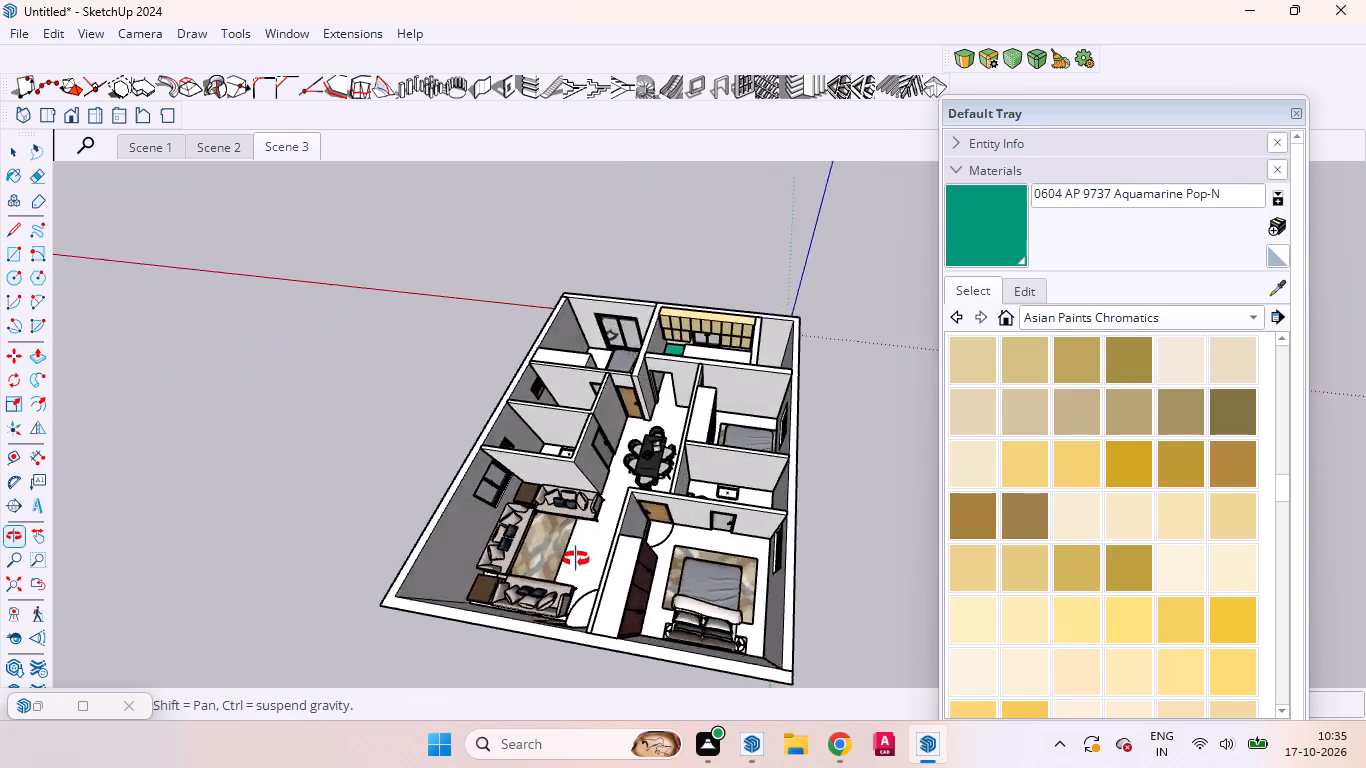
middle_drag(576, 559, 488, 526)
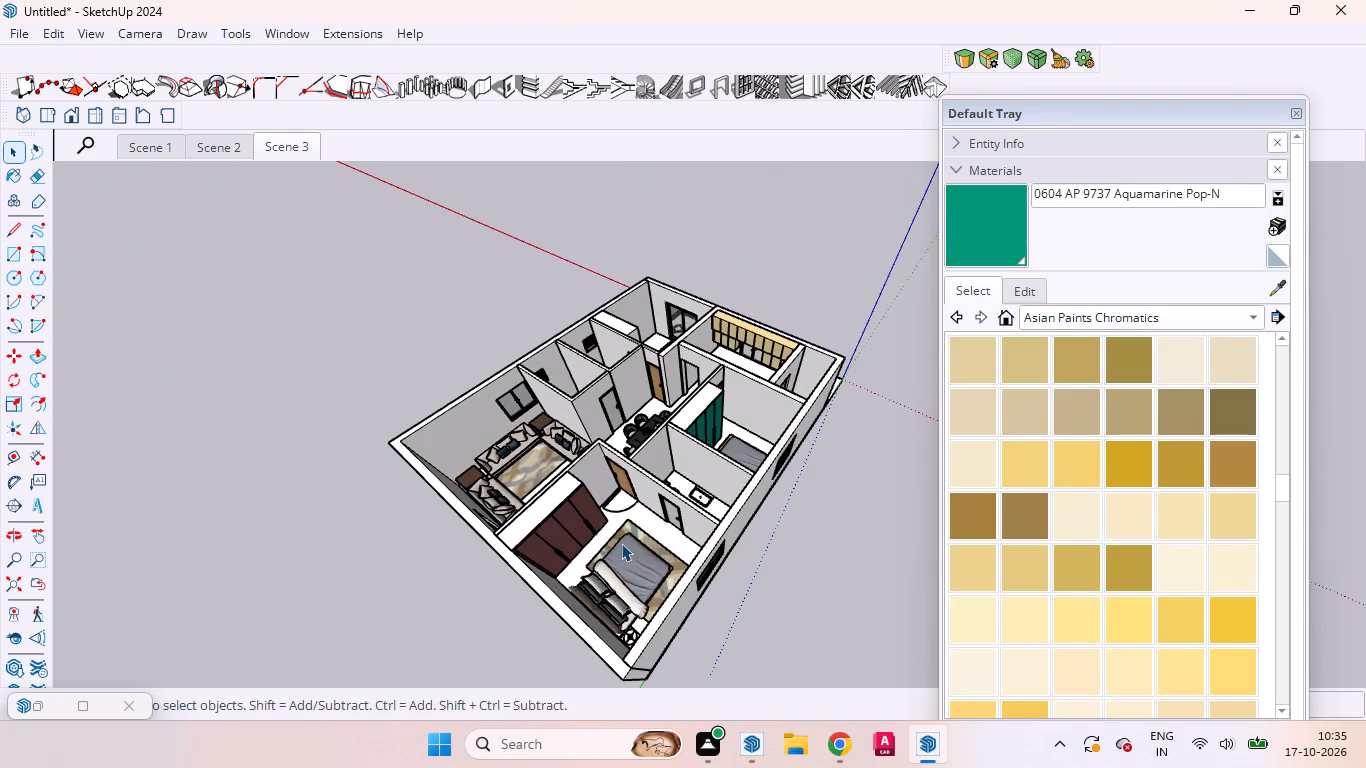
middle_drag(621, 543, 505, 604)
scroll(534, 574, up, 6)
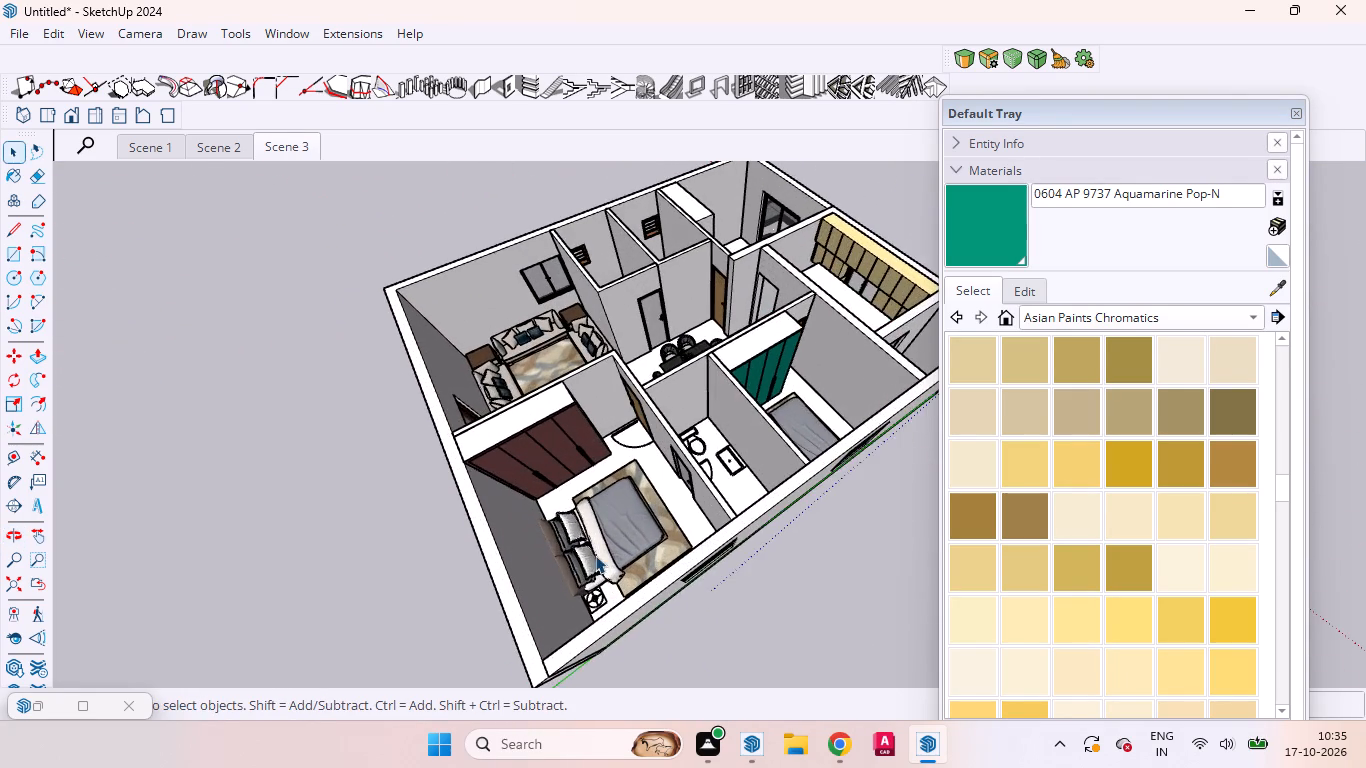
scroll(595, 555, up, 3)
middle_drag(620, 546, 247, 539)
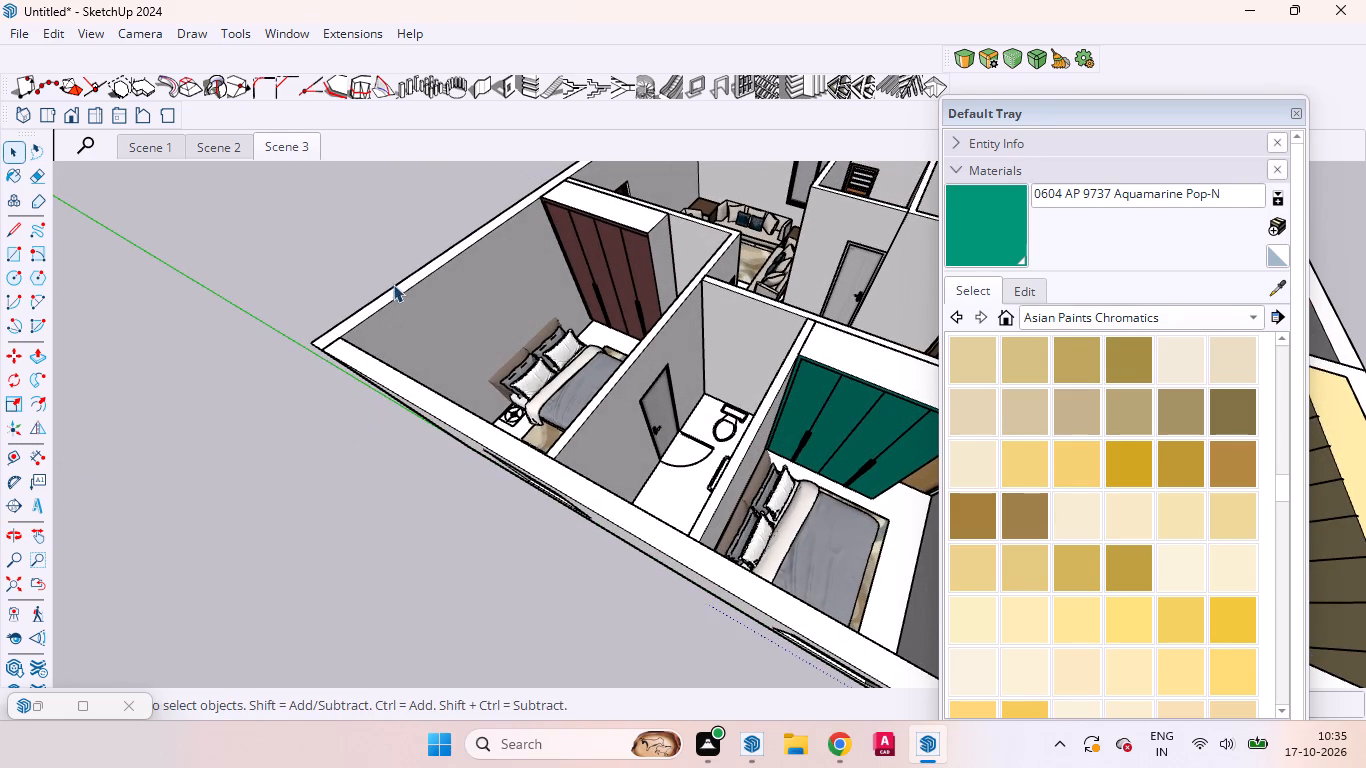
scroll(410, 294, down, 10)
middle_drag(553, 304, 354, 389)
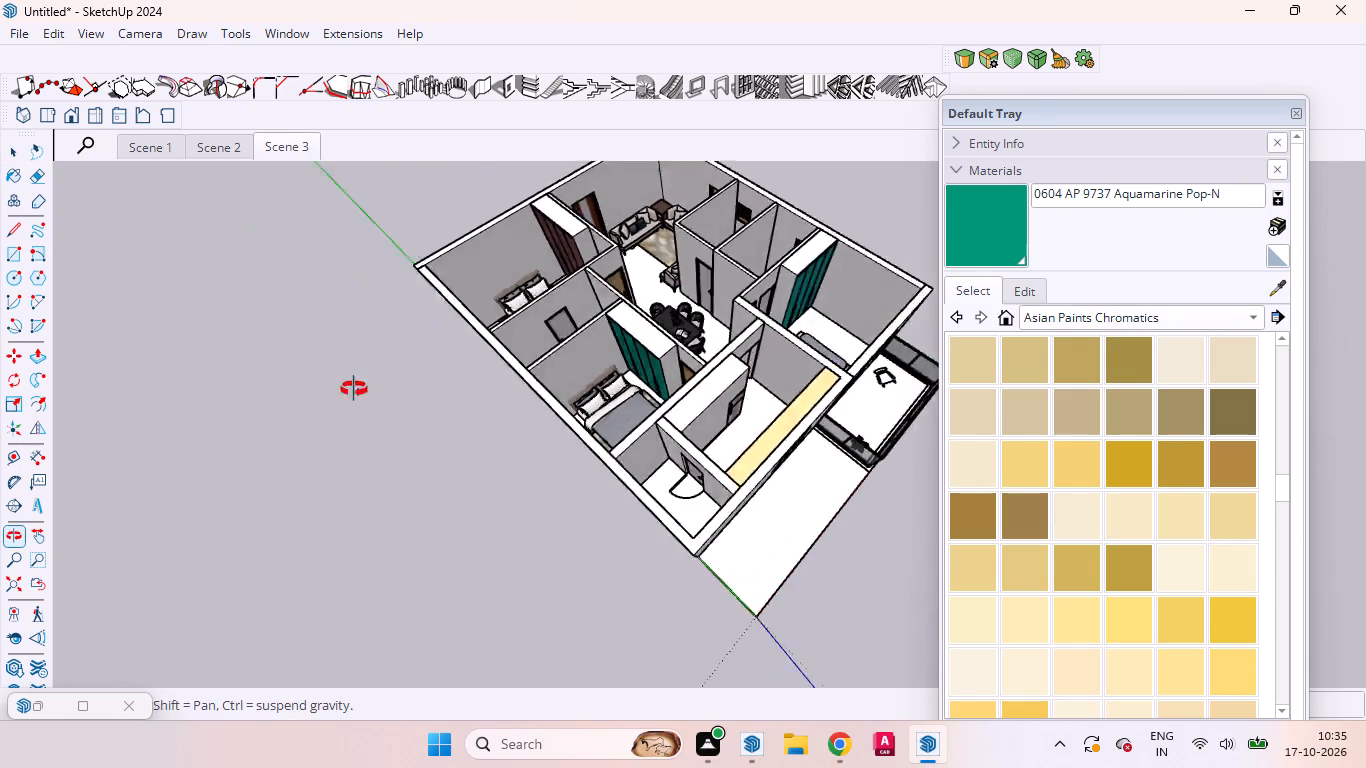
middle_drag(354, 389, 147, 409)
Examine the kitchen wall between the door and the refrigerator for free space.
scroll(626, 413, up, 14)
scroll(687, 430, down, 3)
scroll(687, 430, up, 2)
middle_drag(676, 422, 539, 274)
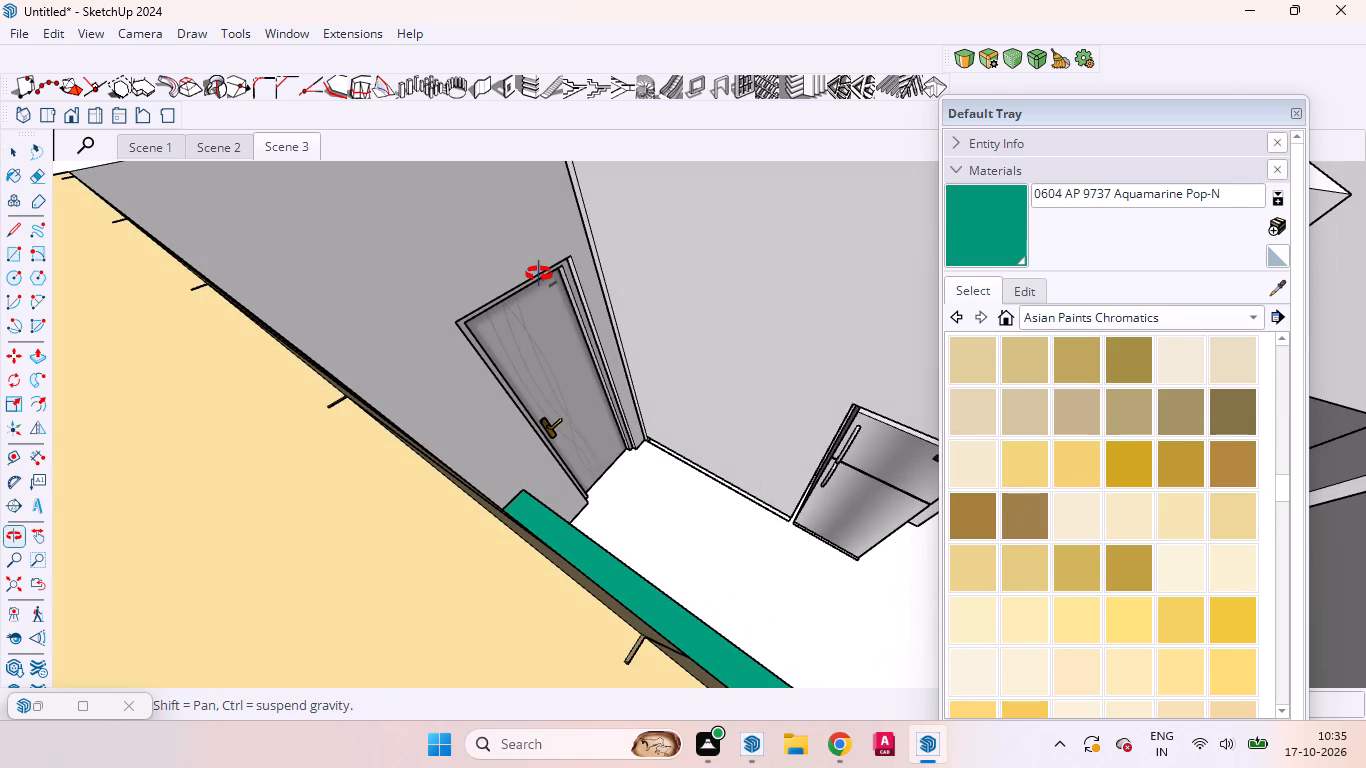
middle_drag(539, 274, 568, 340)
scroll(570, 340, down, 6)
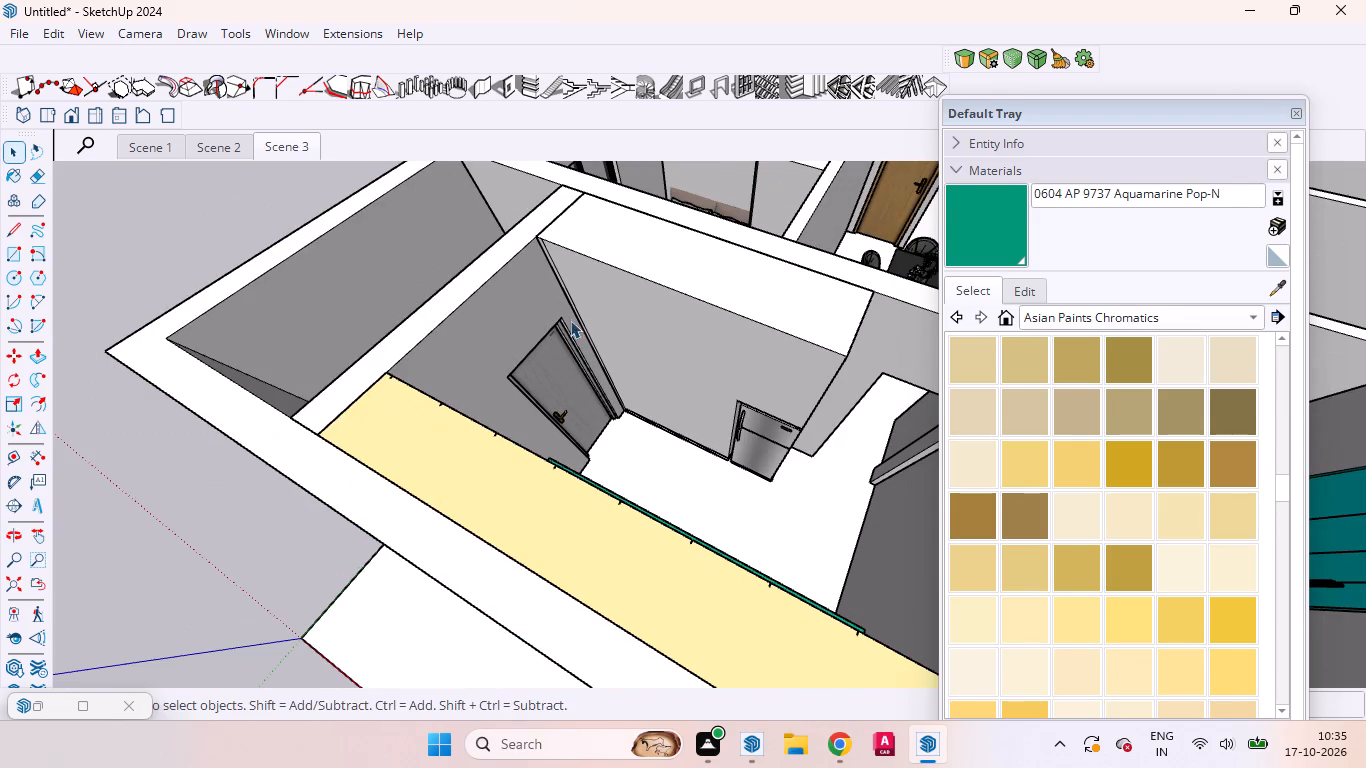
scroll(669, 391, up, 6)
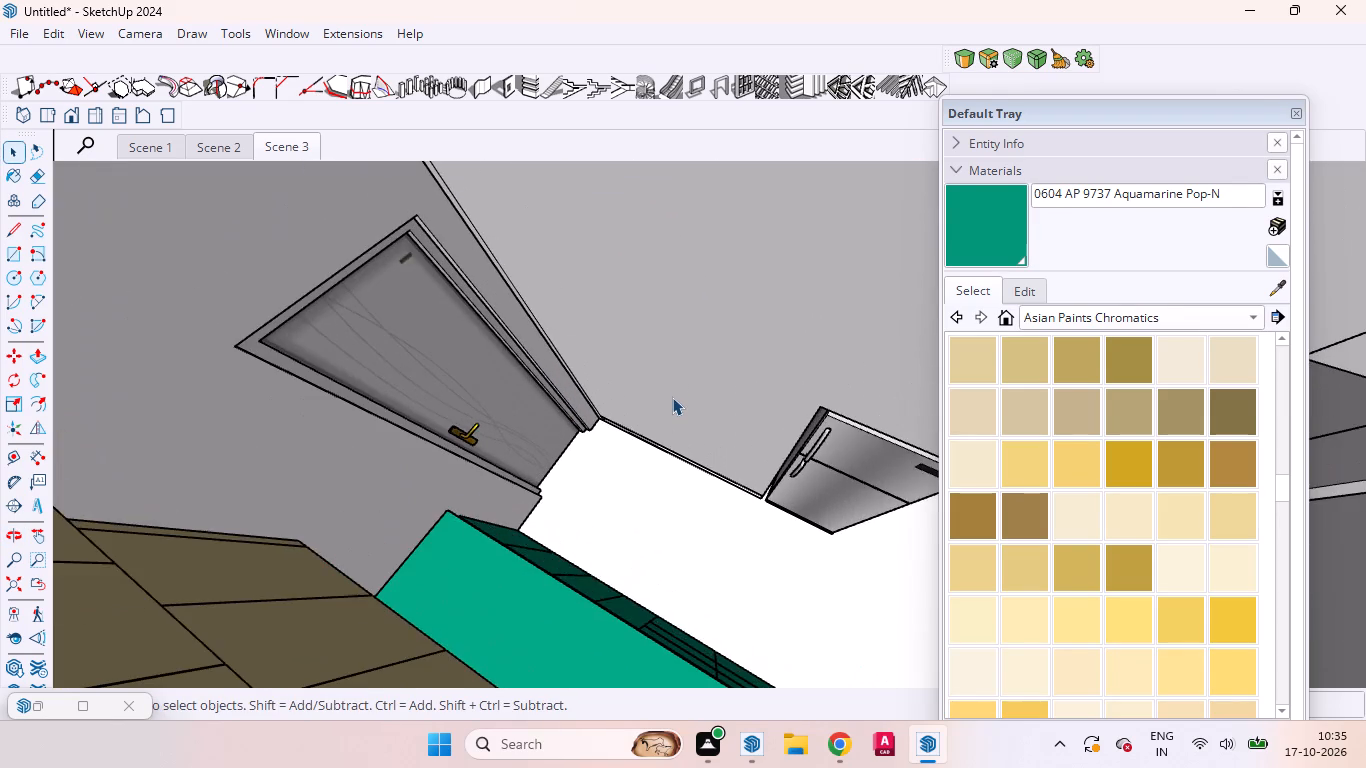
scroll(671, 397, down, 9)
middle_drag(701, 432, 663, 371)
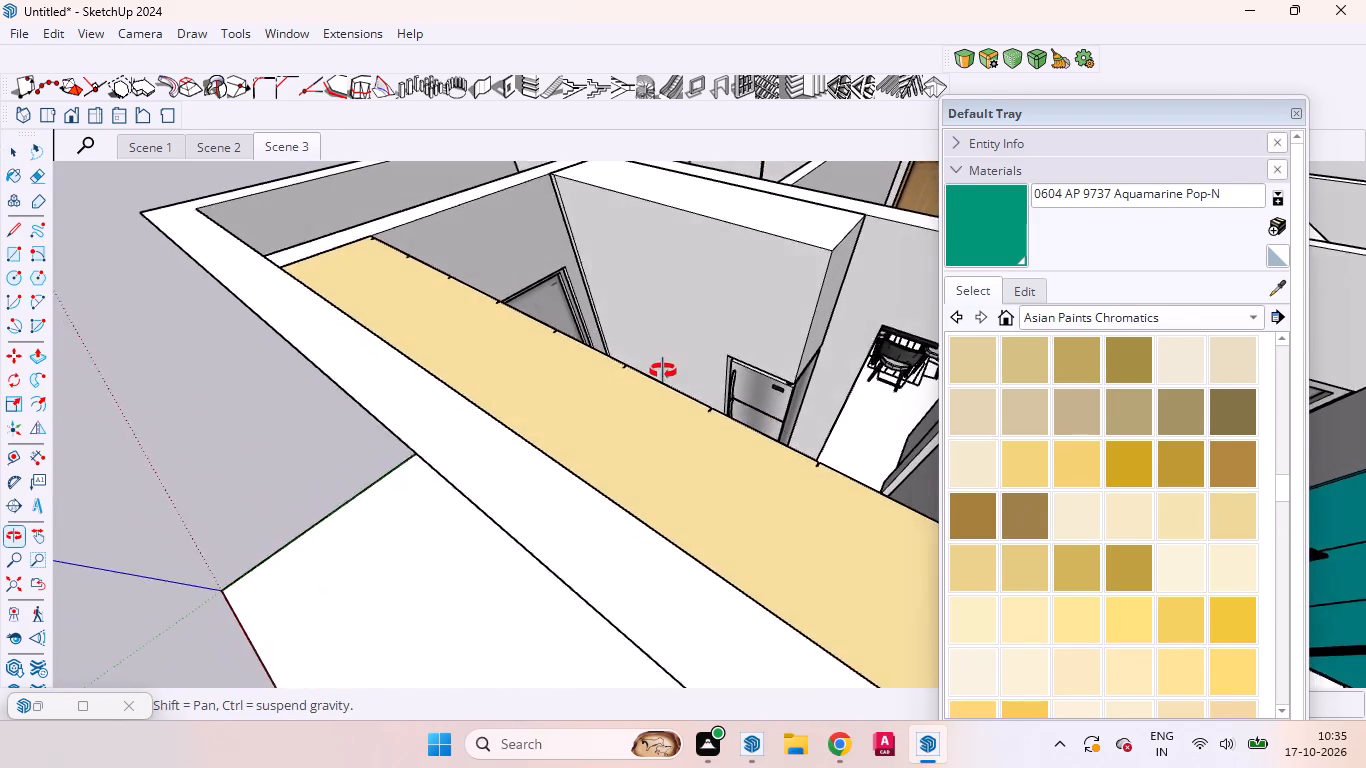
middle_drag(663, 371, 670, 401)
scroll(680, 405, up, 2)
scroll(680, 405, down, 1)
scroll(680, 405, up, 1)
scroll(680, 405, down, 1)
scroll(680, 405, up, 5)
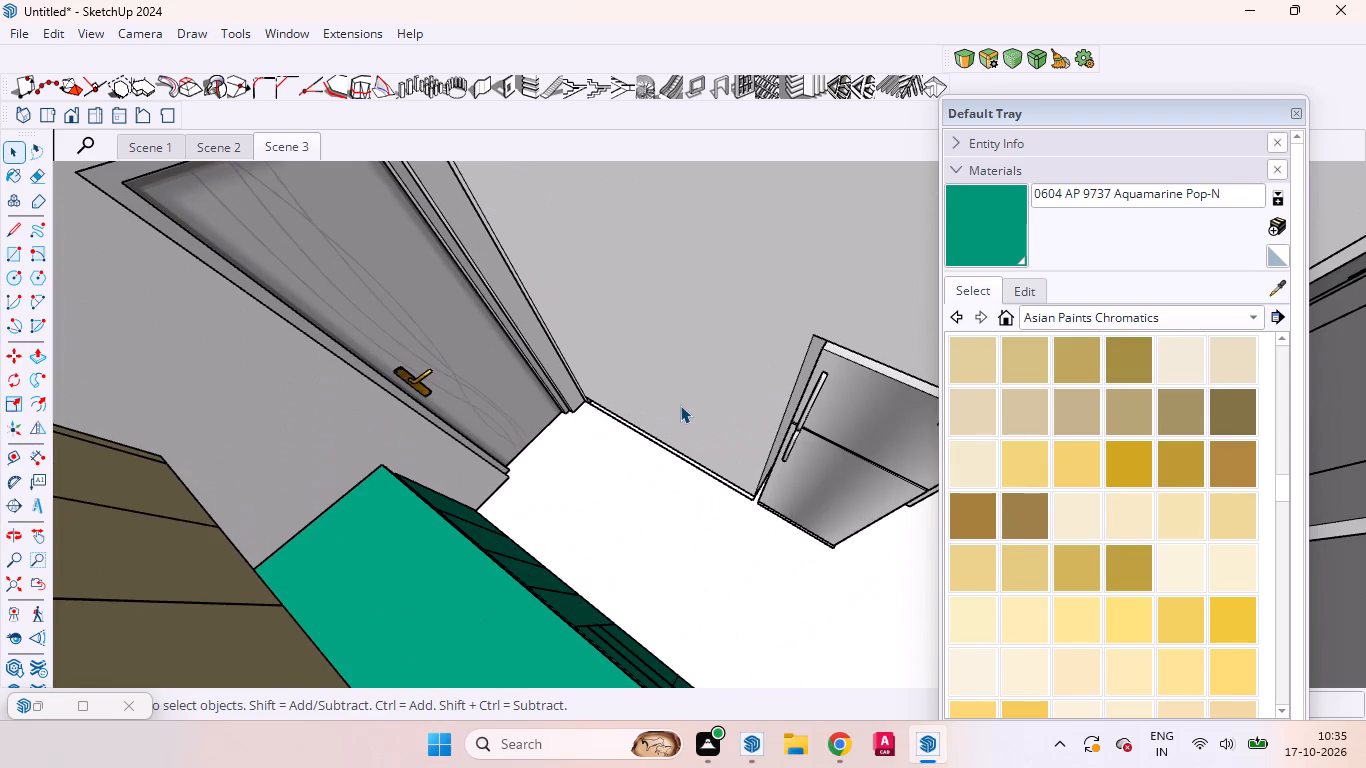
Place a horizontal Tape Measure guide on the kitchen wall, offset from its floor edge up to the refrigerator's top corner.
key(t)
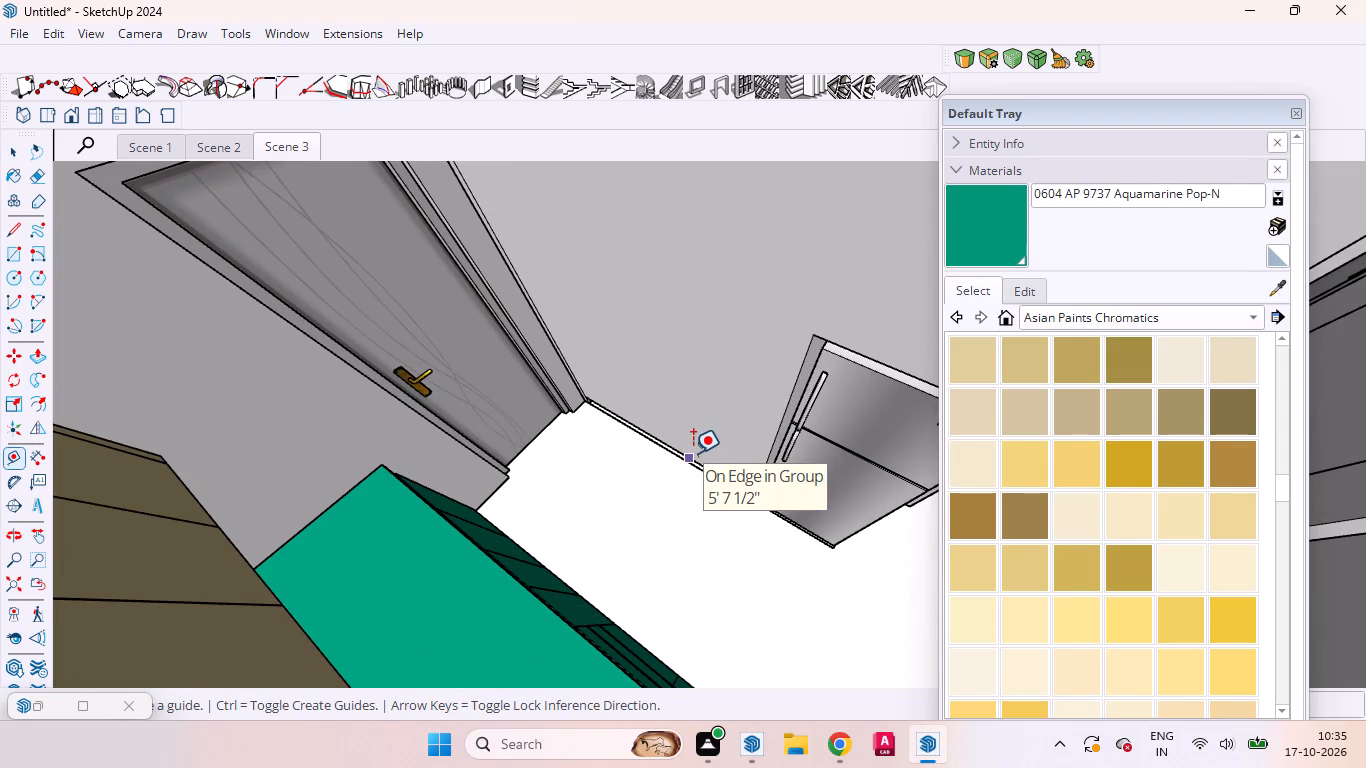
scroll(697, 455, up, 1)
scroll(697, 455, down, 1)
scroll(697, 455, up, 9)
middle_drag(725, 516, 699, 439)
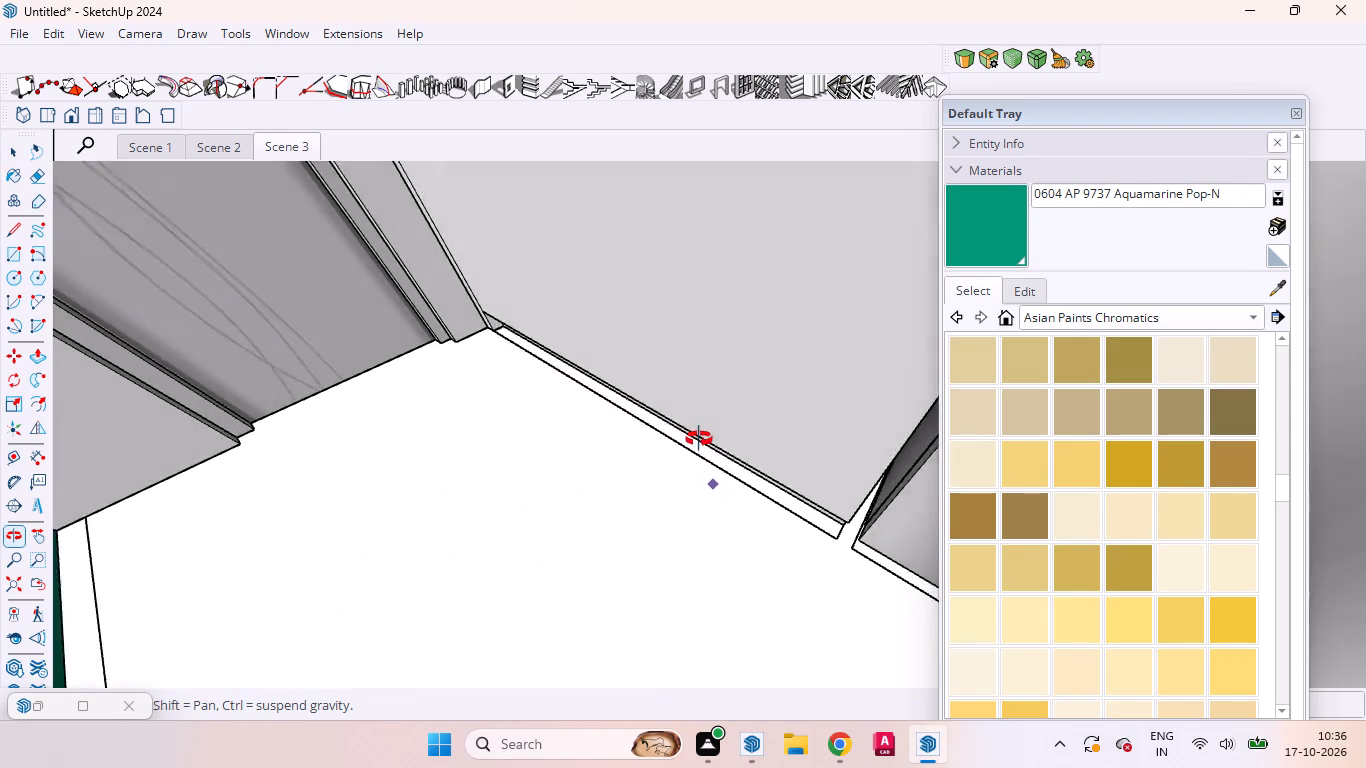
middle_drag(699, 439, 693, 424)
click(697, 419)
scroll(719, 355, down, 16)
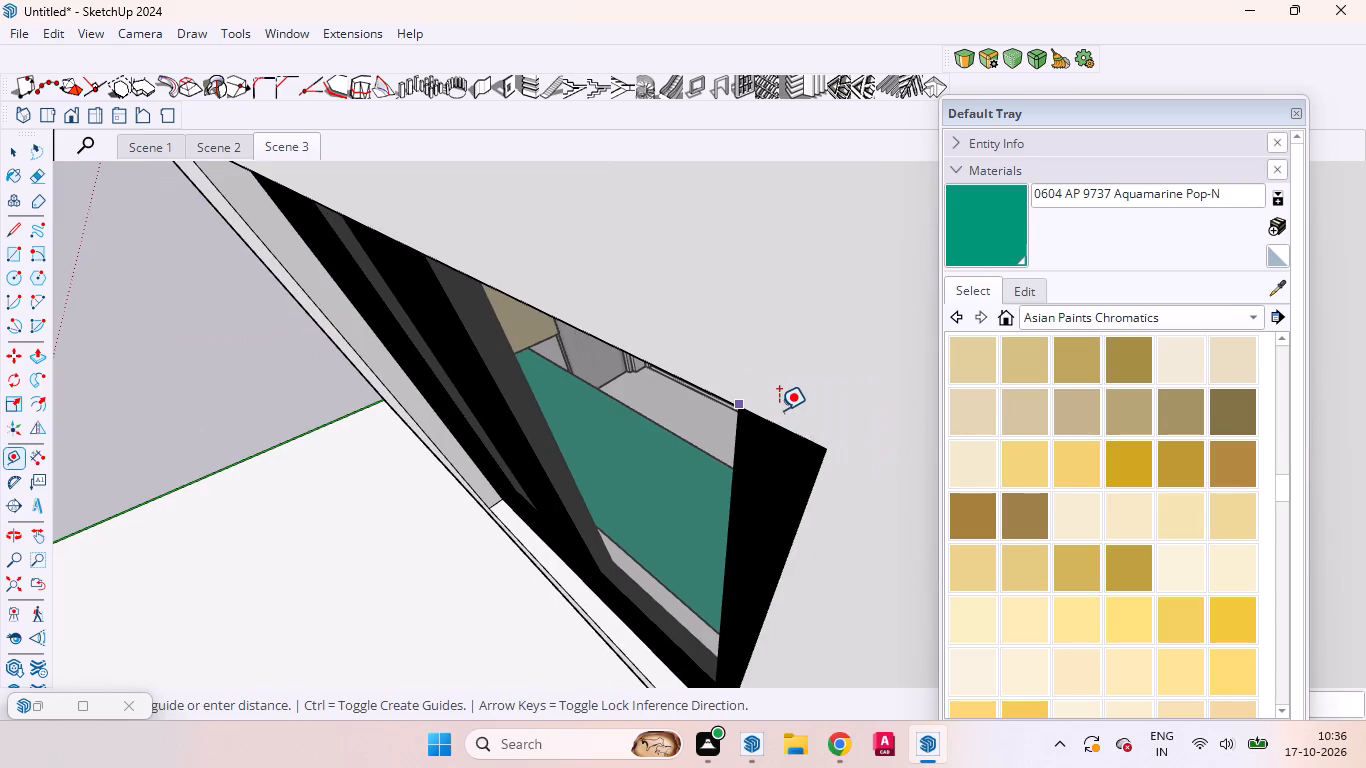
scroll(779, 412, down, 1)
scroll(779, 412, up, 1)
scroll(779, 415, down, 1)
scroll(779, 415, up, 2)
scroll(779, 415, down, 20)
scroll(779, 415, down, 14)
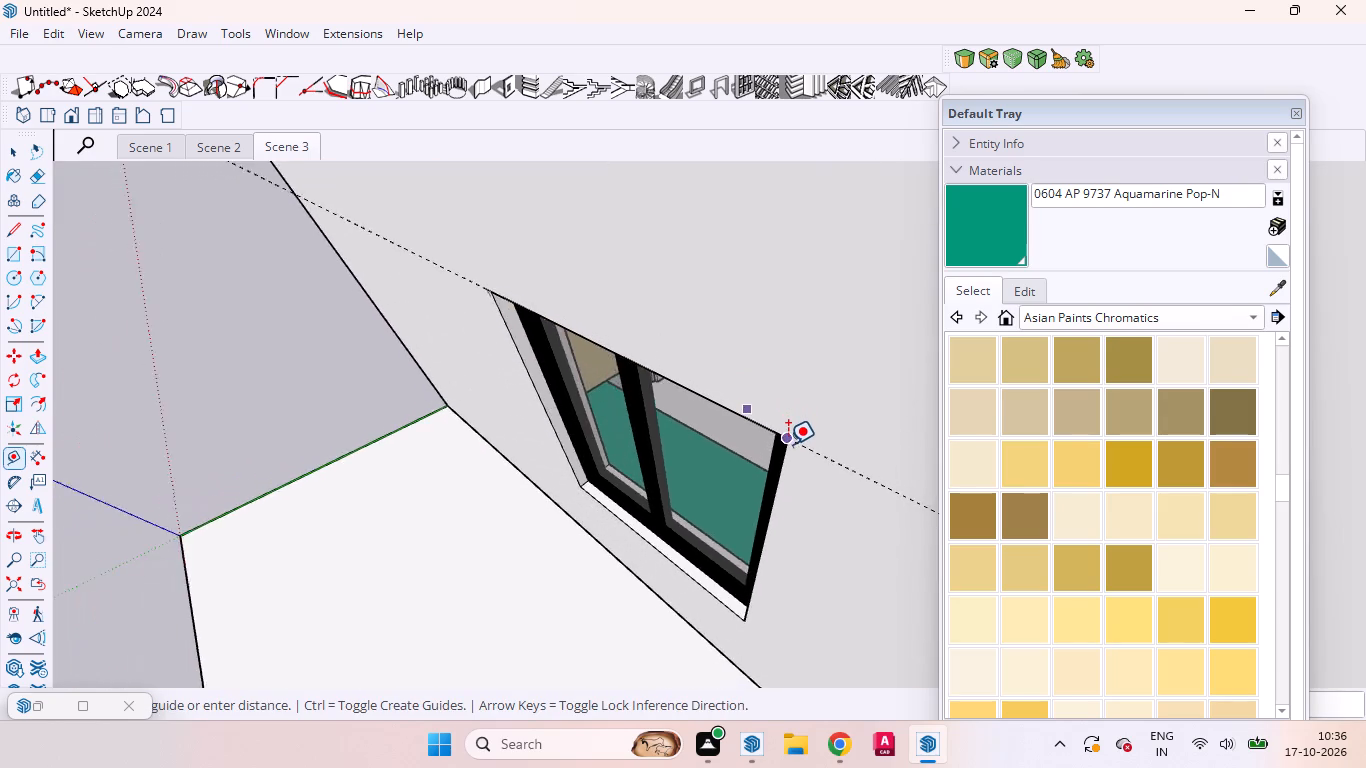
scroll(788, 444, down, 17)
scroll(765, 281, up, 3)
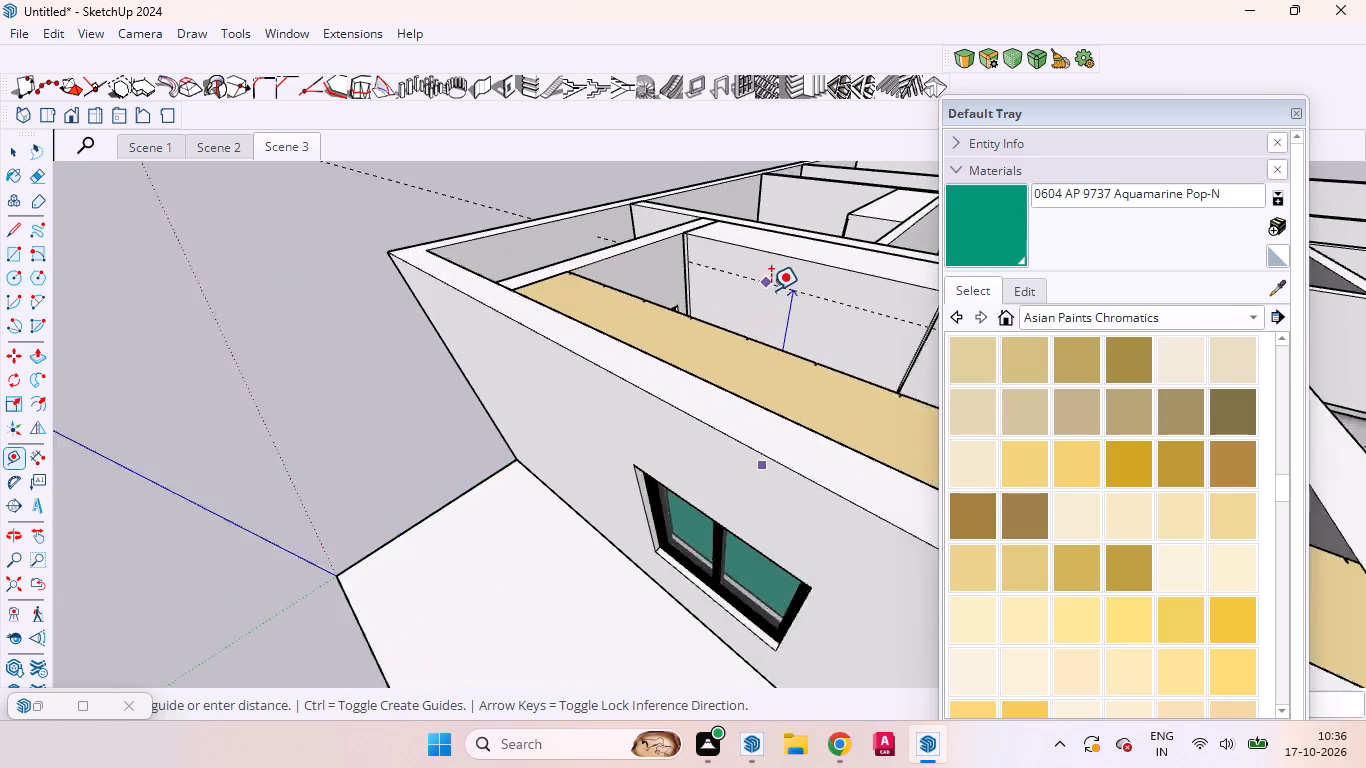
scroll(771, 290, up, 6)
scroll(779, 326, down, 2)
scroll(779, 336, up, 6)
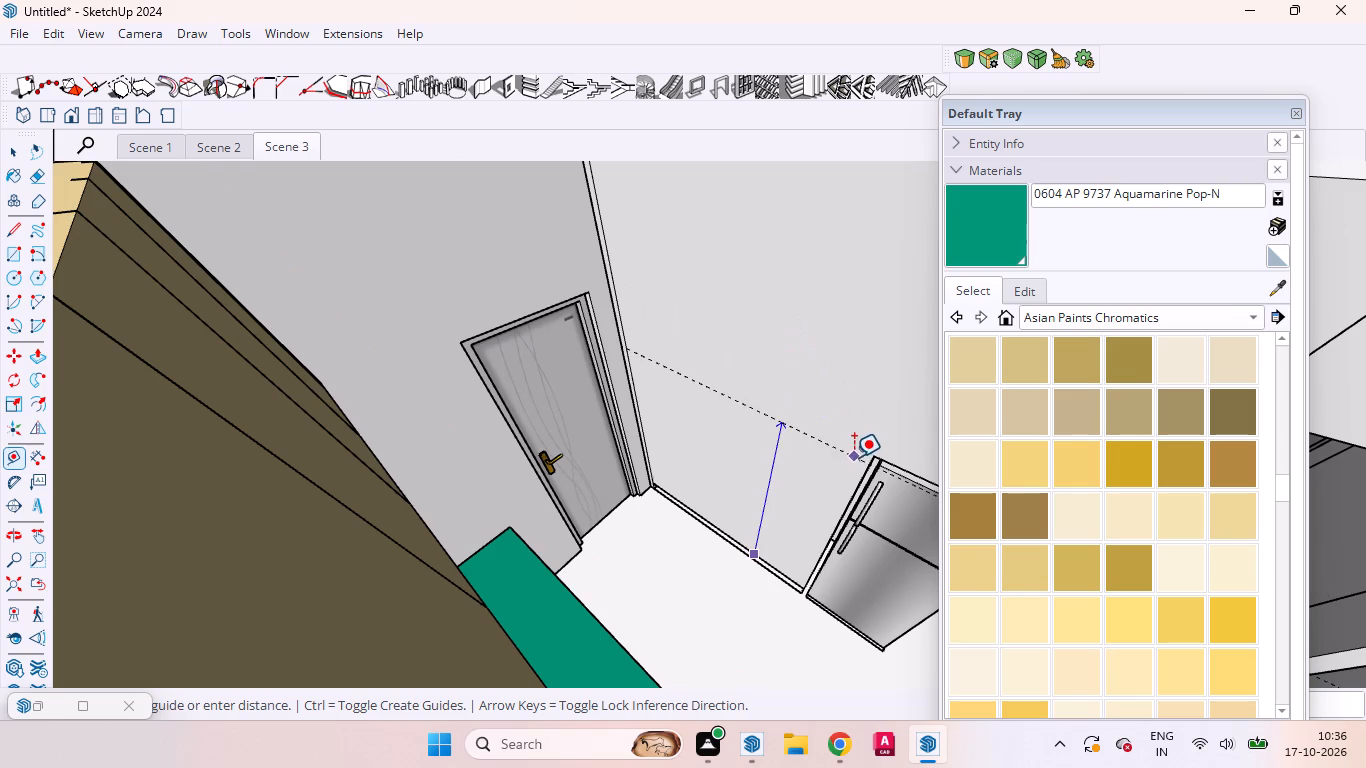
click(873, 458)
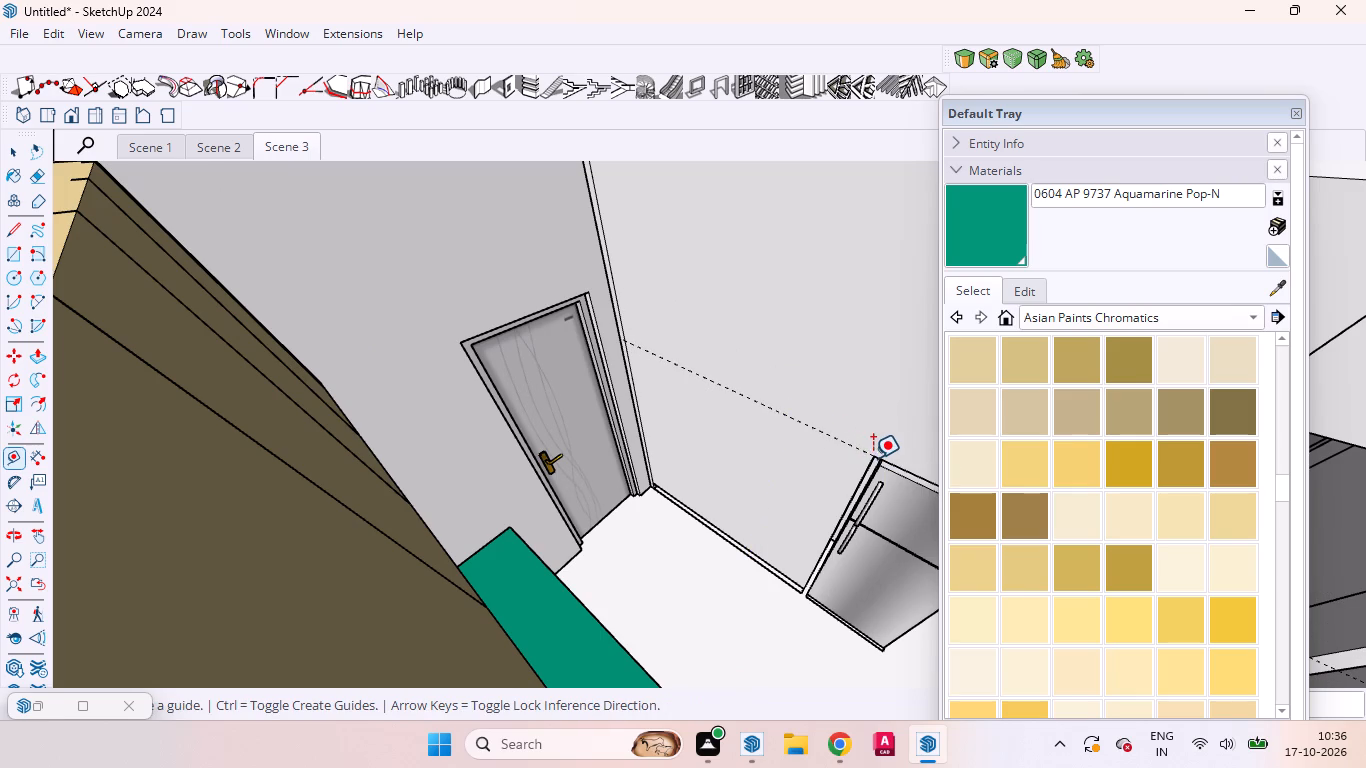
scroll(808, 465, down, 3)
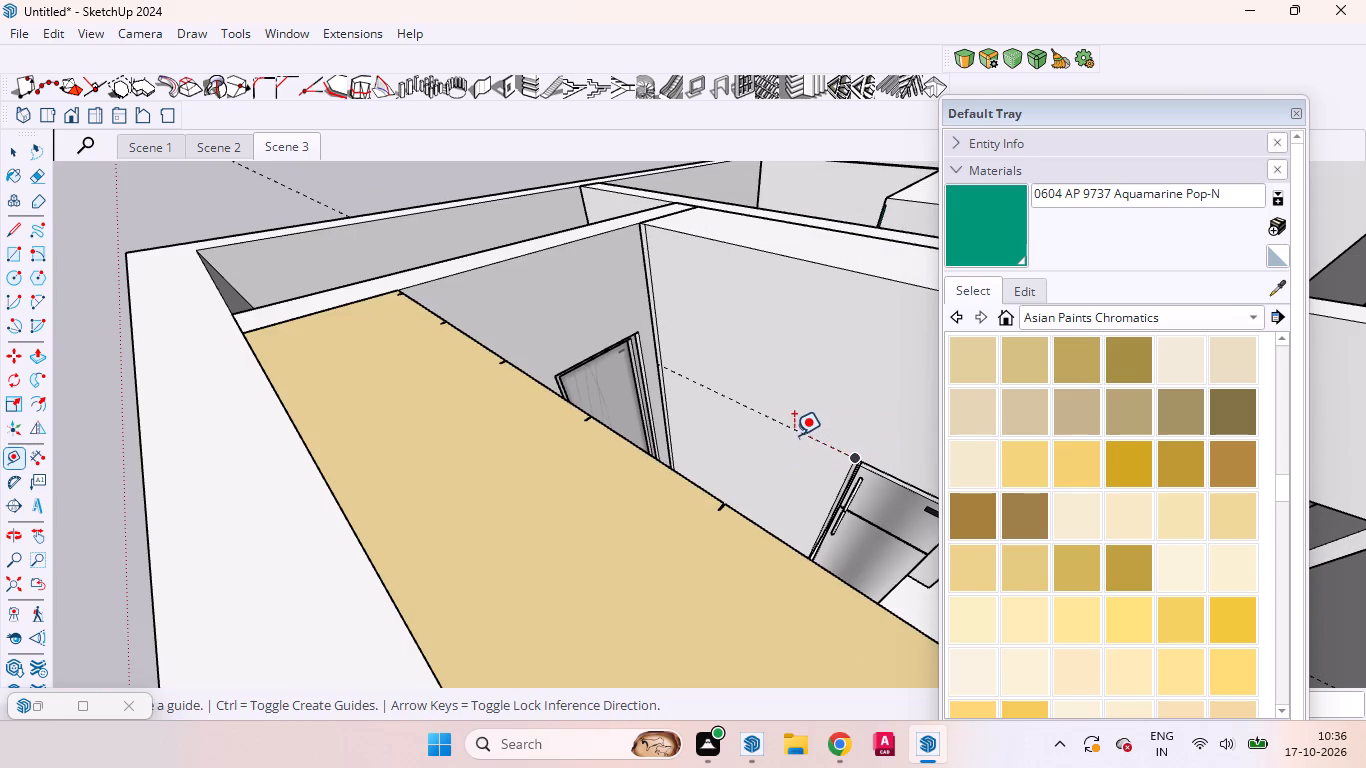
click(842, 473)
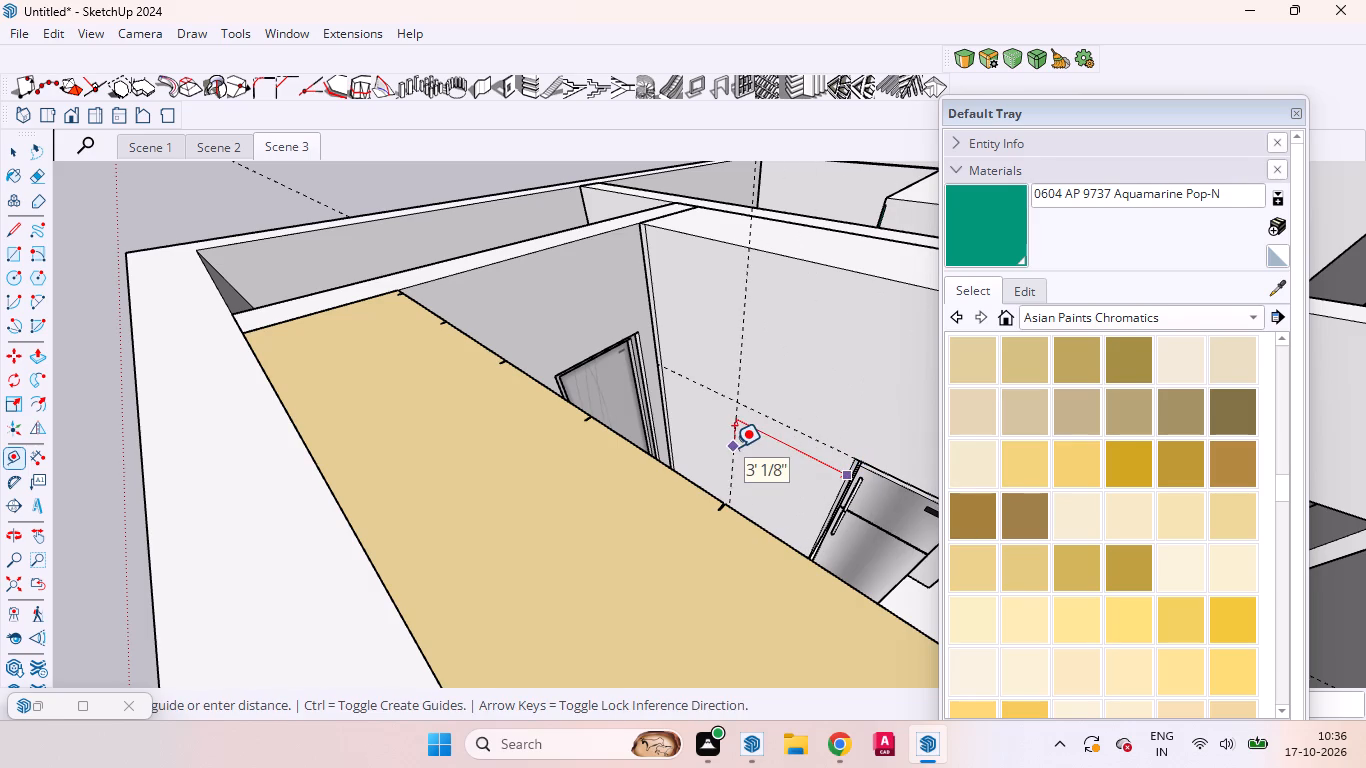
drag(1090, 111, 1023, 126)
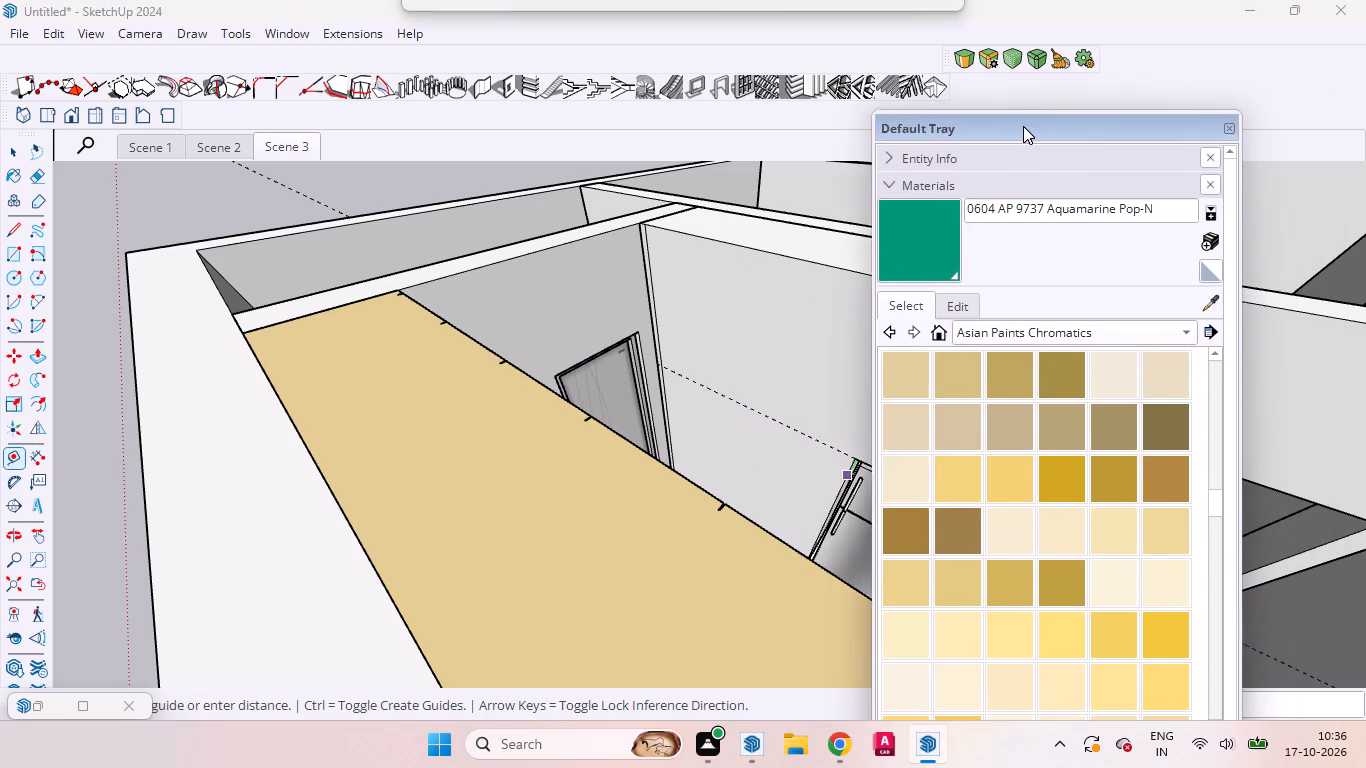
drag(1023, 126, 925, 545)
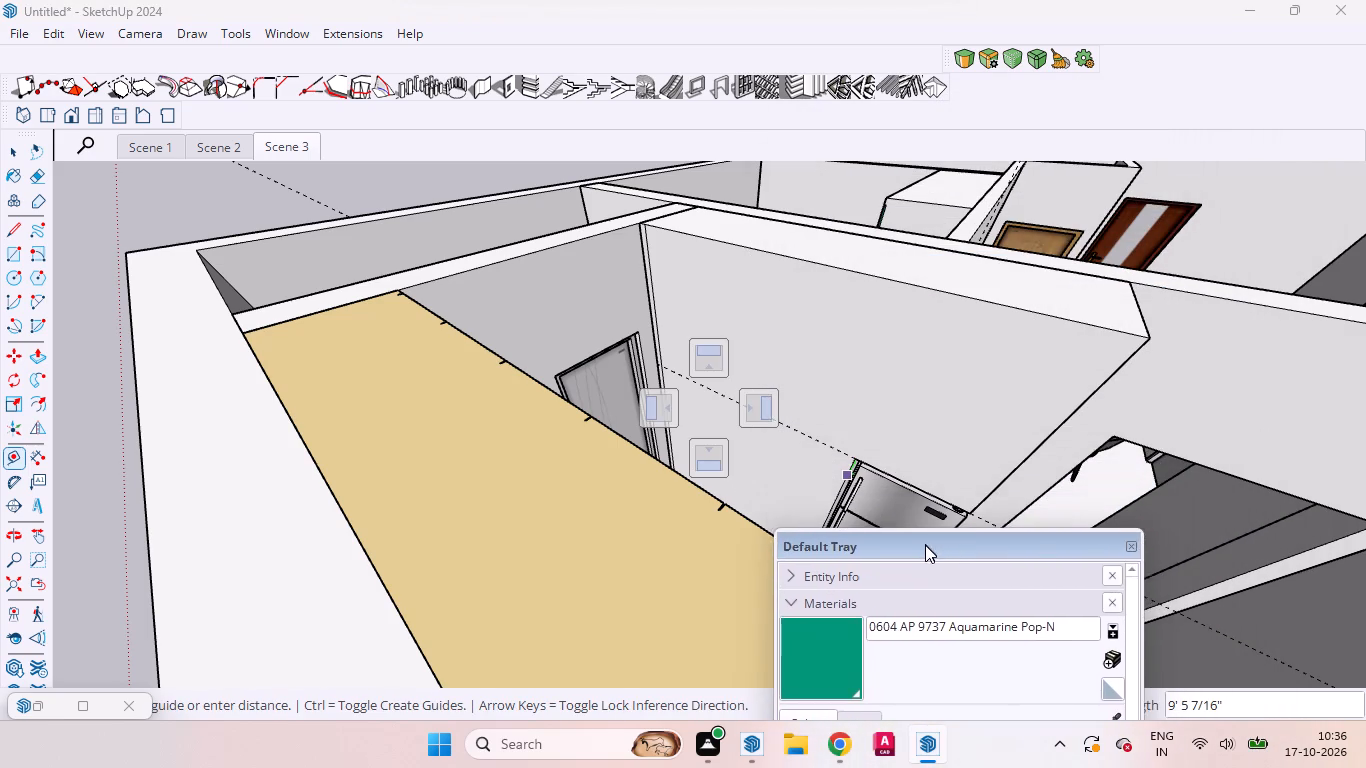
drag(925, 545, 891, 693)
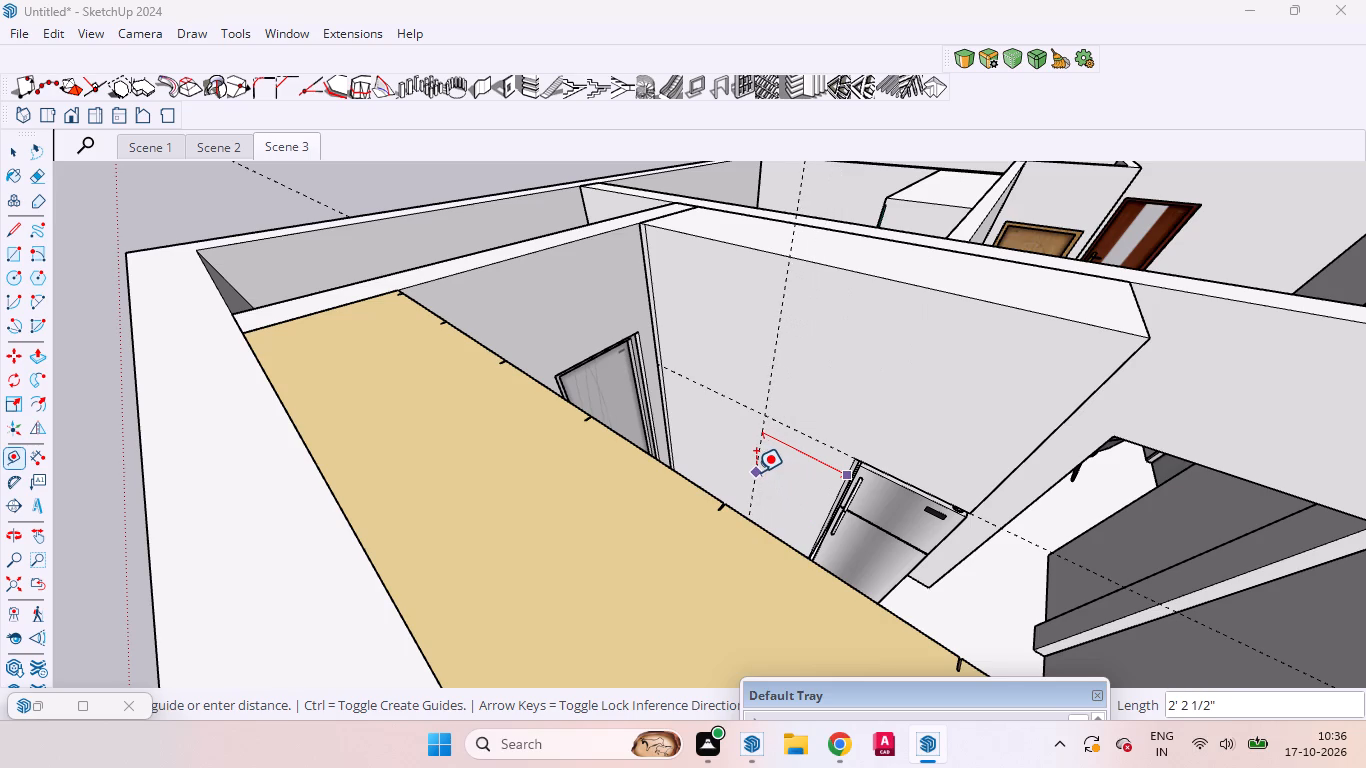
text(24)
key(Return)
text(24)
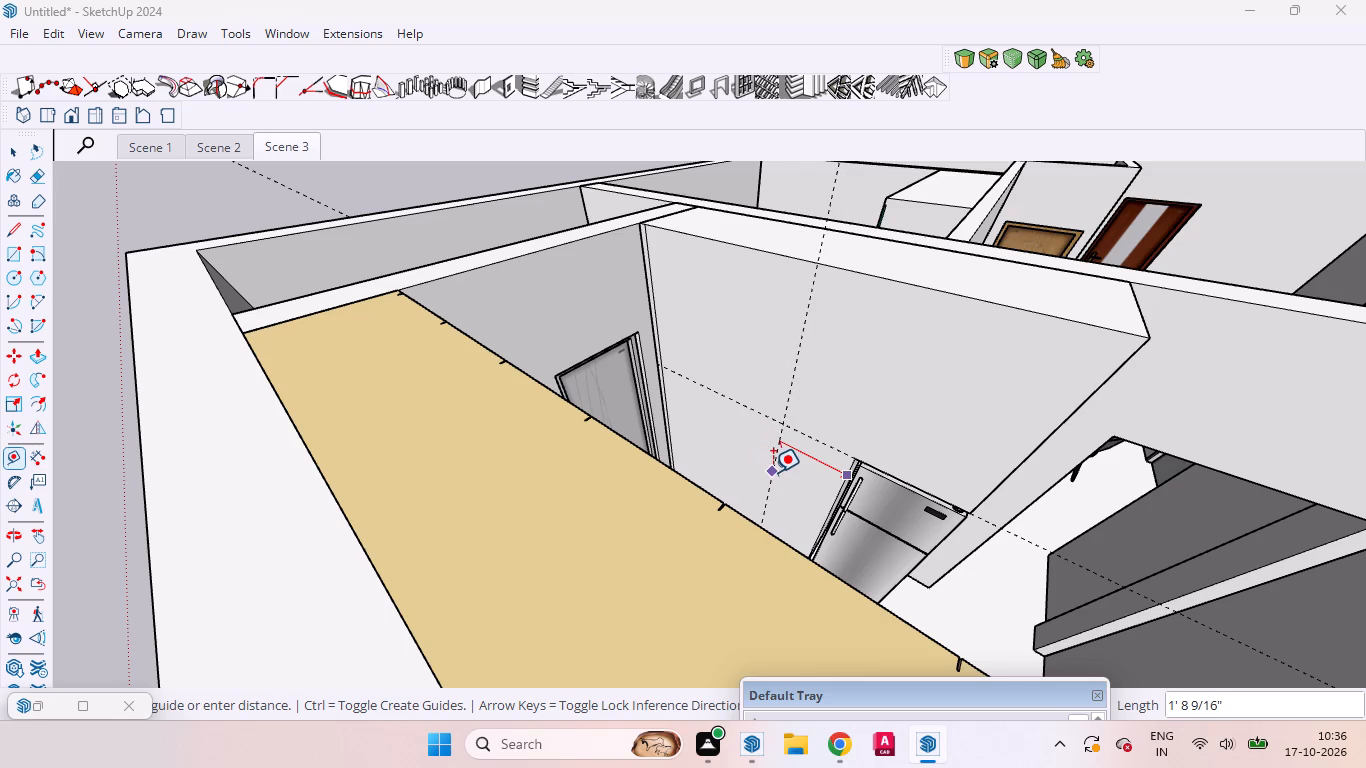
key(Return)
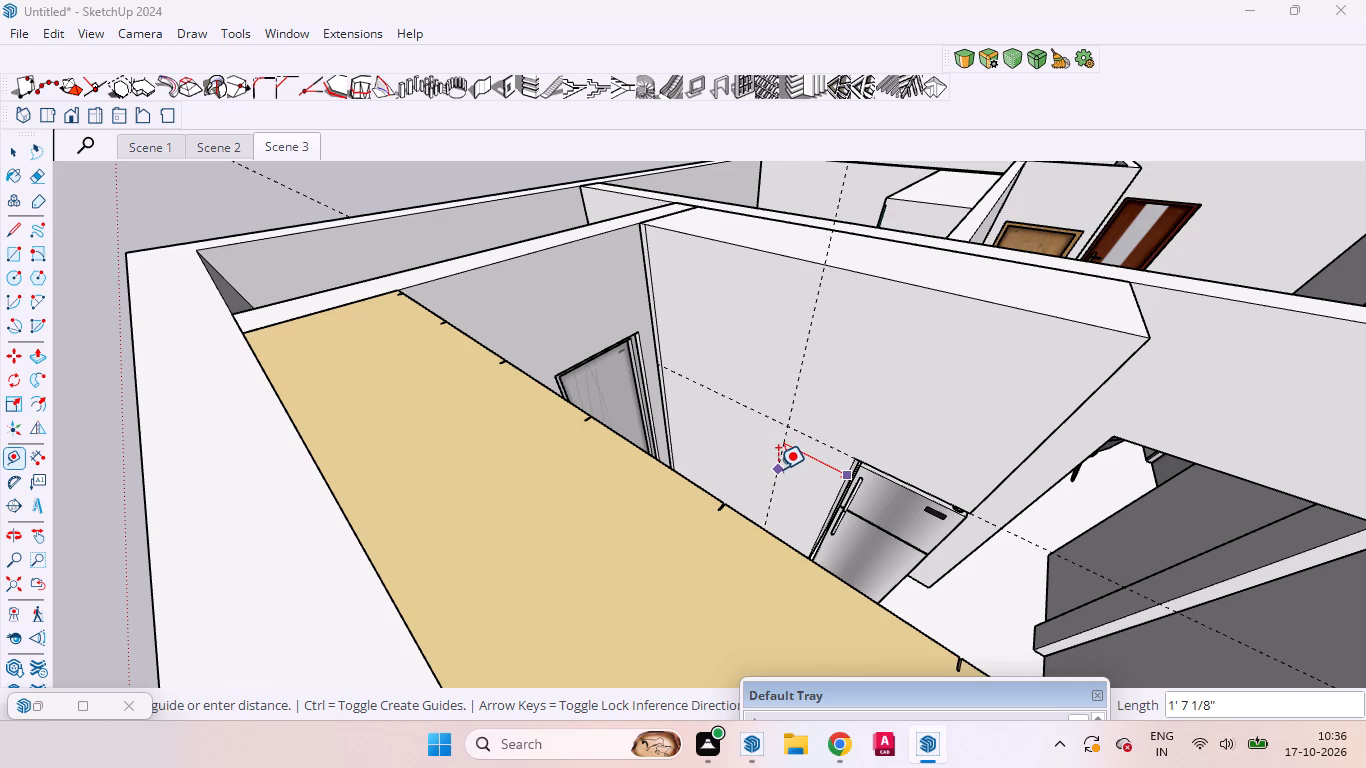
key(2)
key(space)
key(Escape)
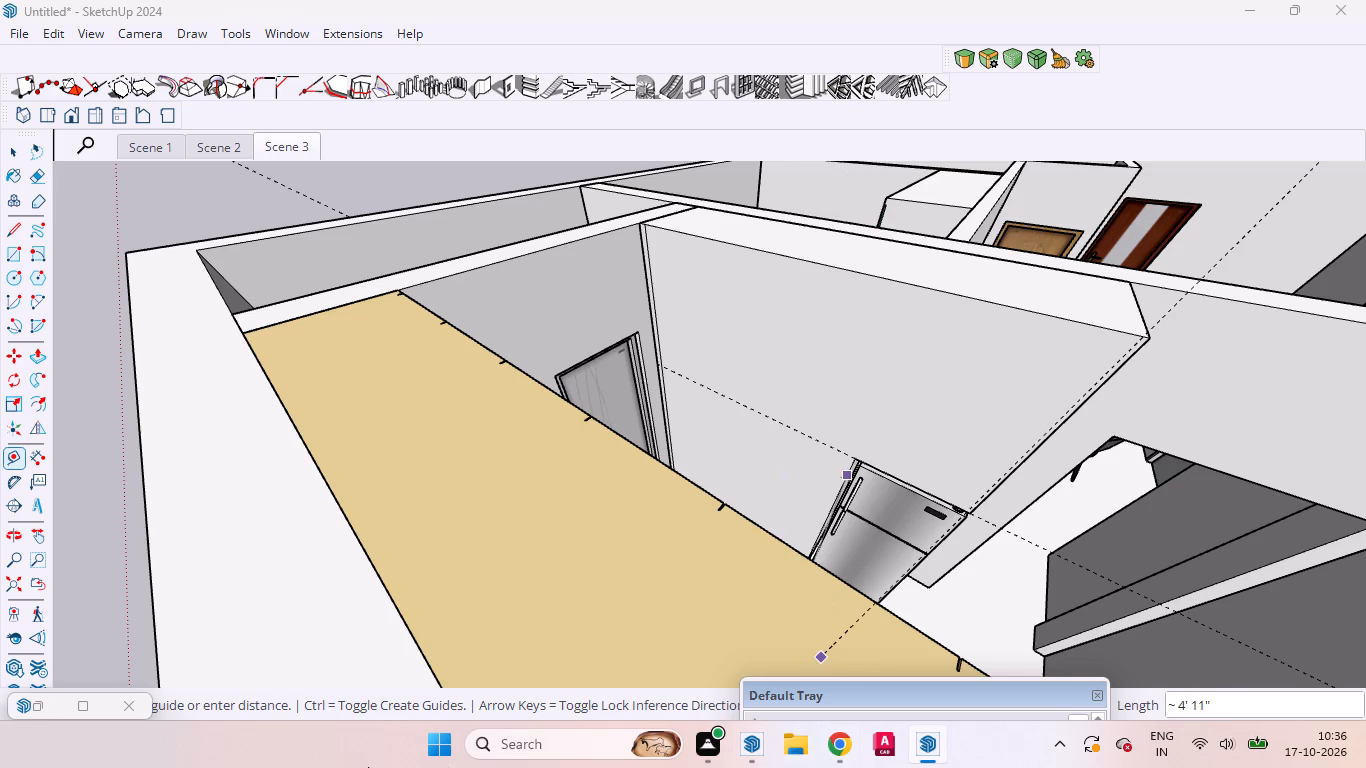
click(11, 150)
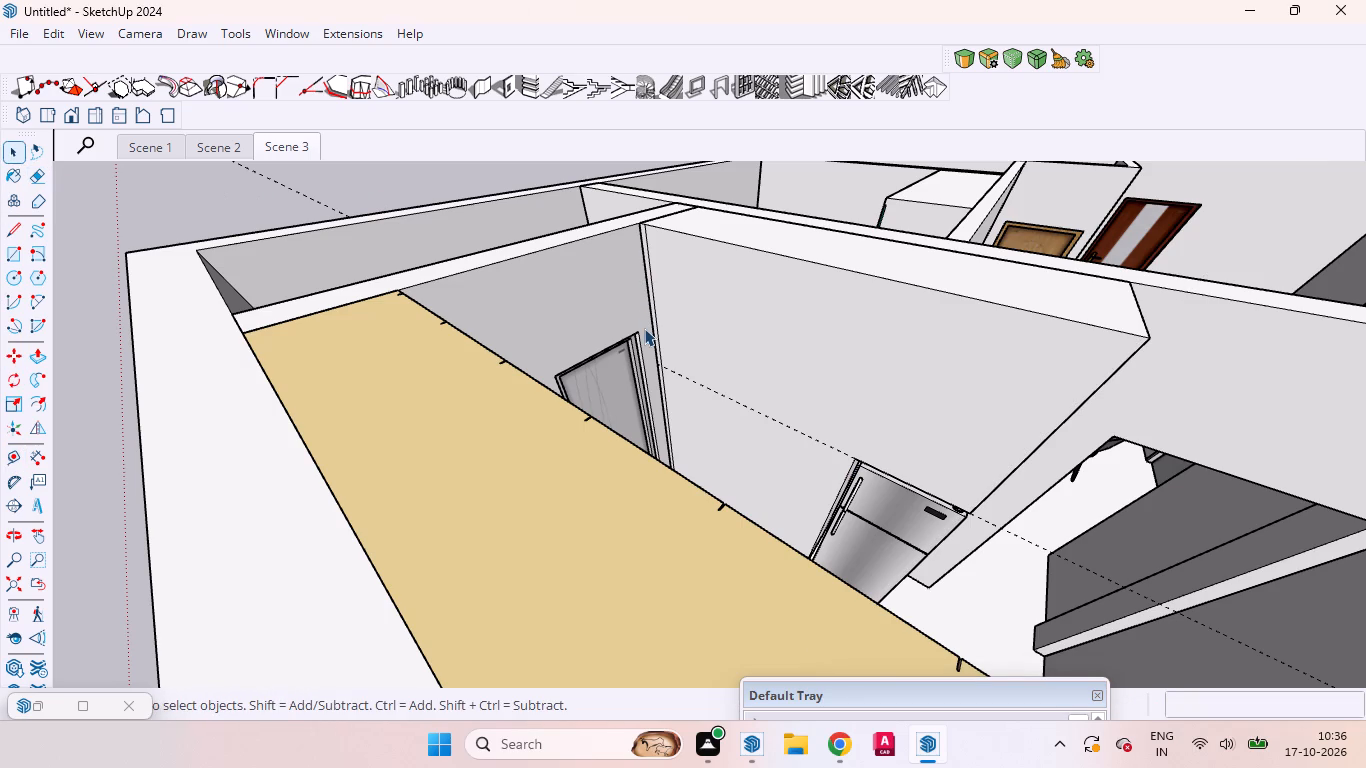
Place two vertical Tape Measure guides on the kitchen wall, 2' from the corner beside the door and 2' beyond the first guide.
key(t)
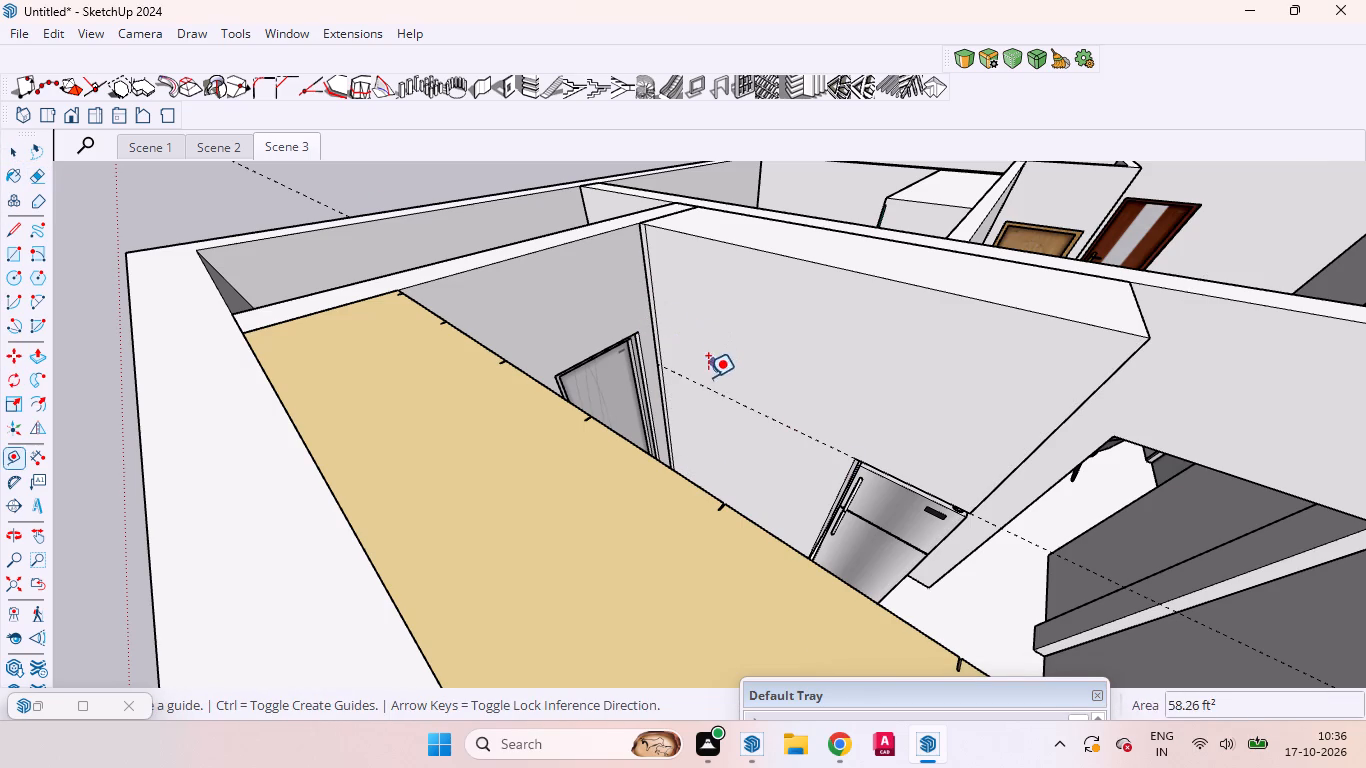
scroll(669, 391, up, 7)
click(658, 374)
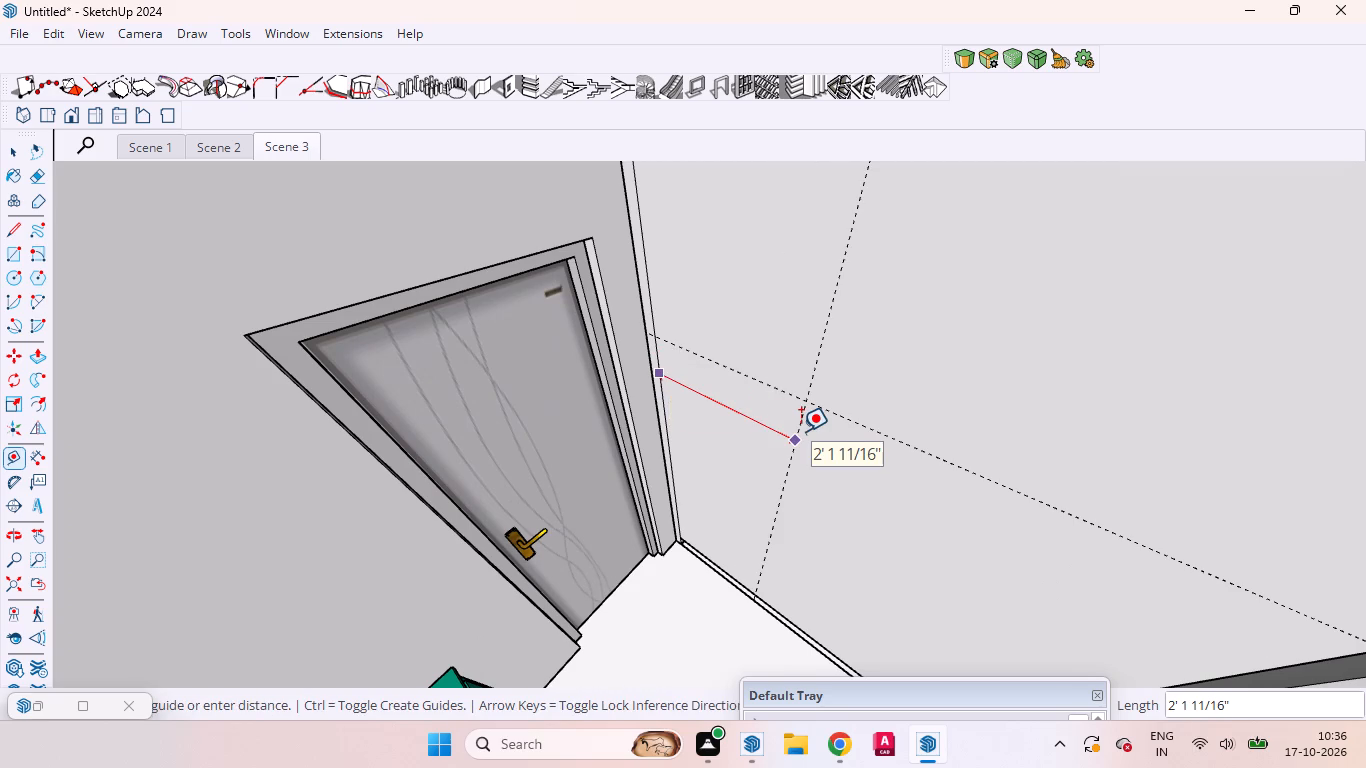
text(2')
key(Return)
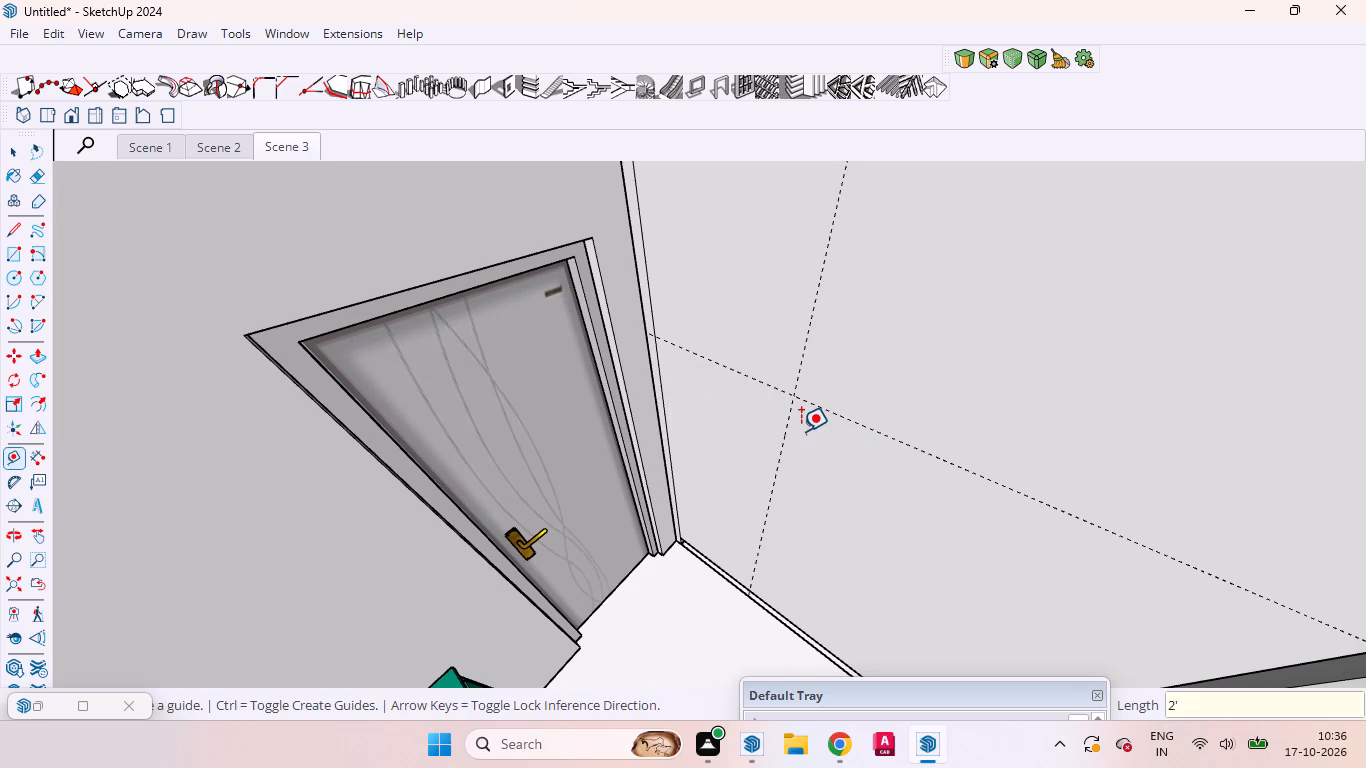
click(788, 433)
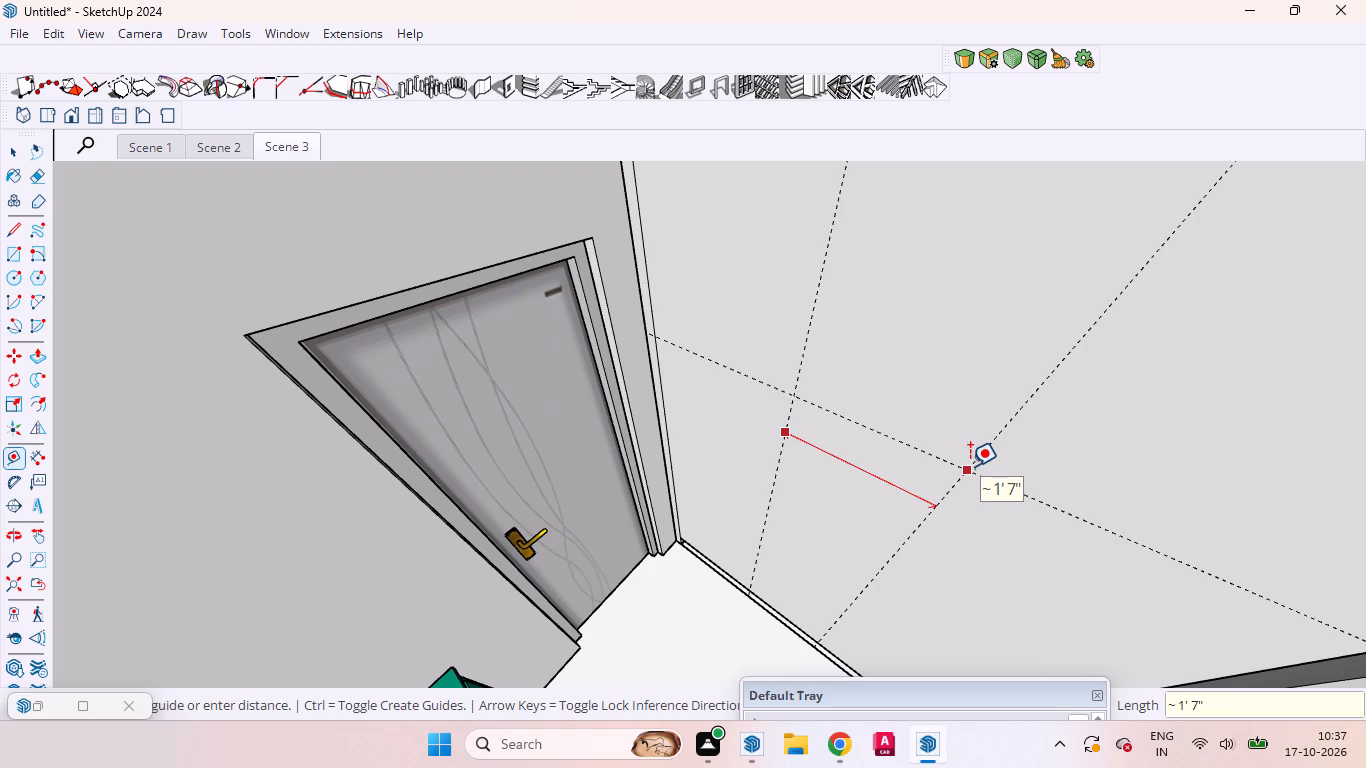
text(2')
key(Return)
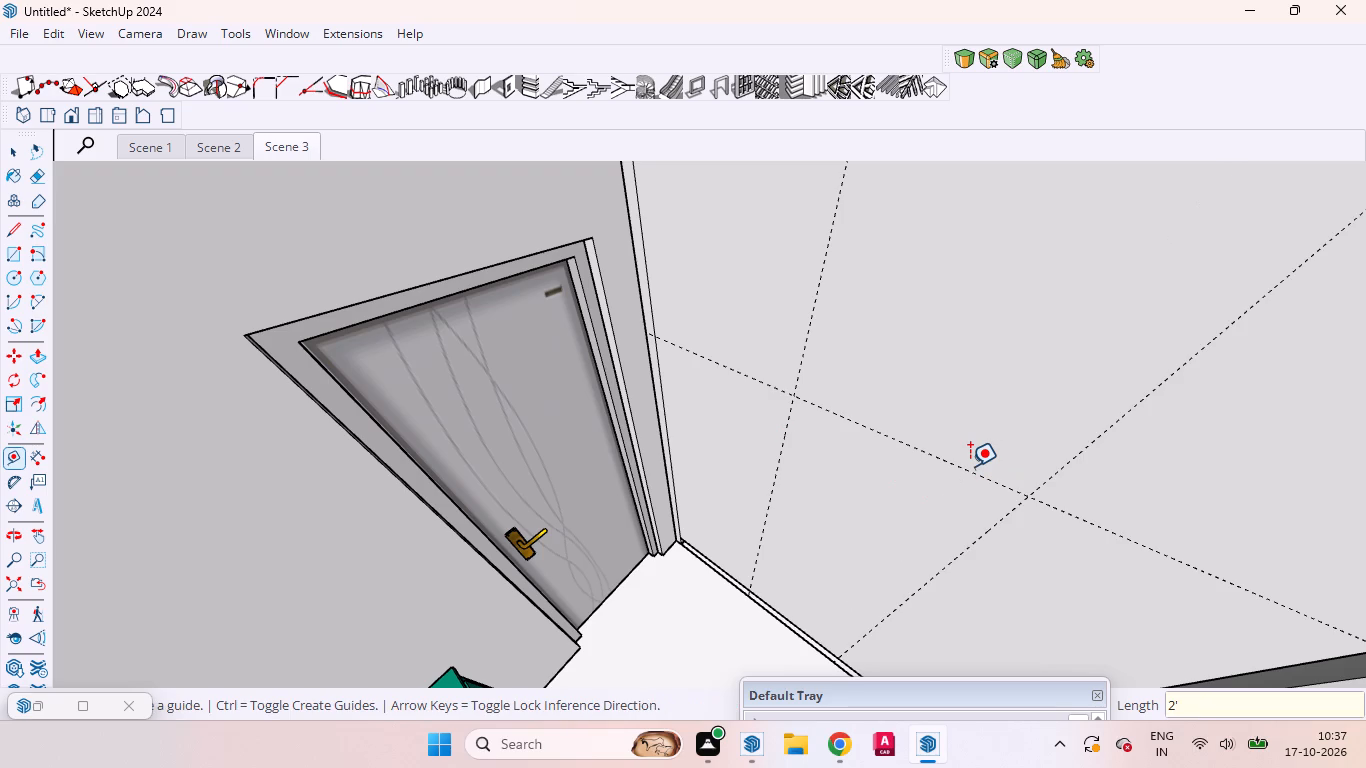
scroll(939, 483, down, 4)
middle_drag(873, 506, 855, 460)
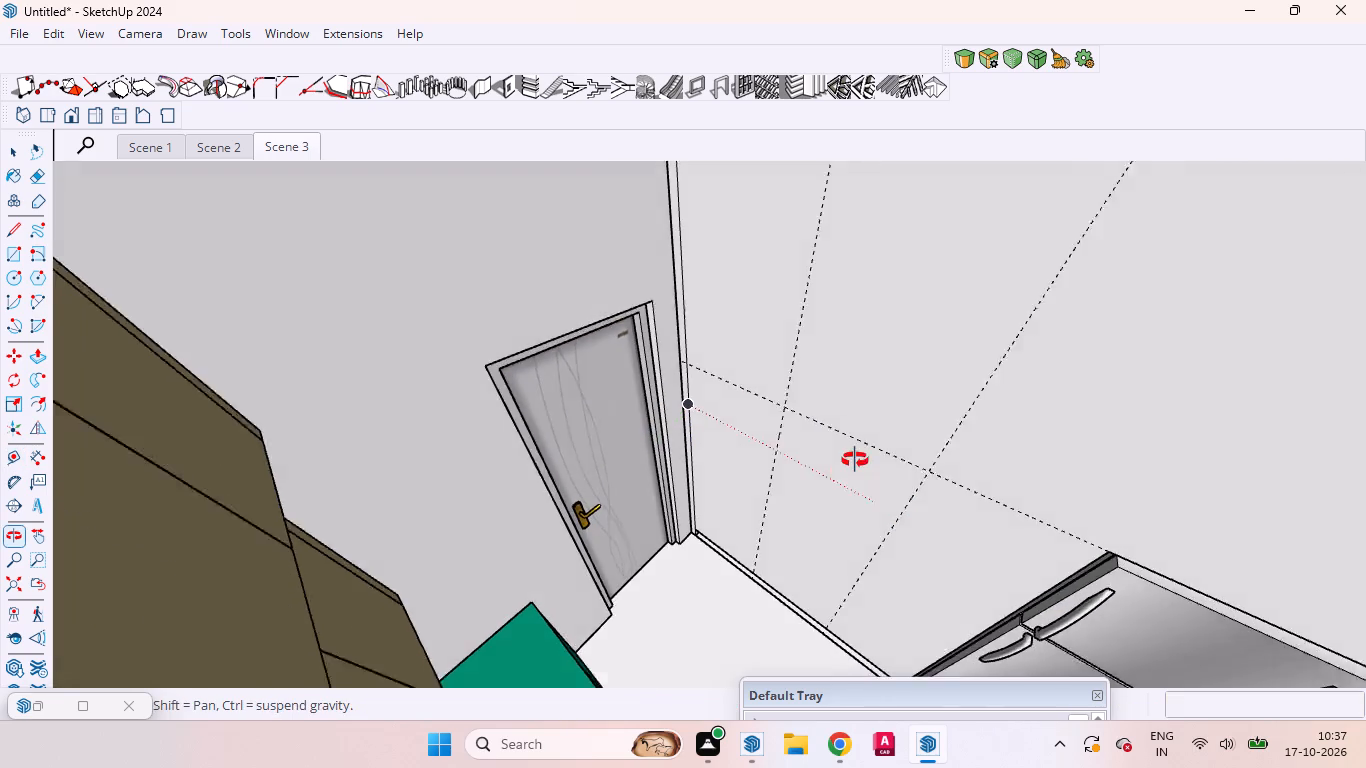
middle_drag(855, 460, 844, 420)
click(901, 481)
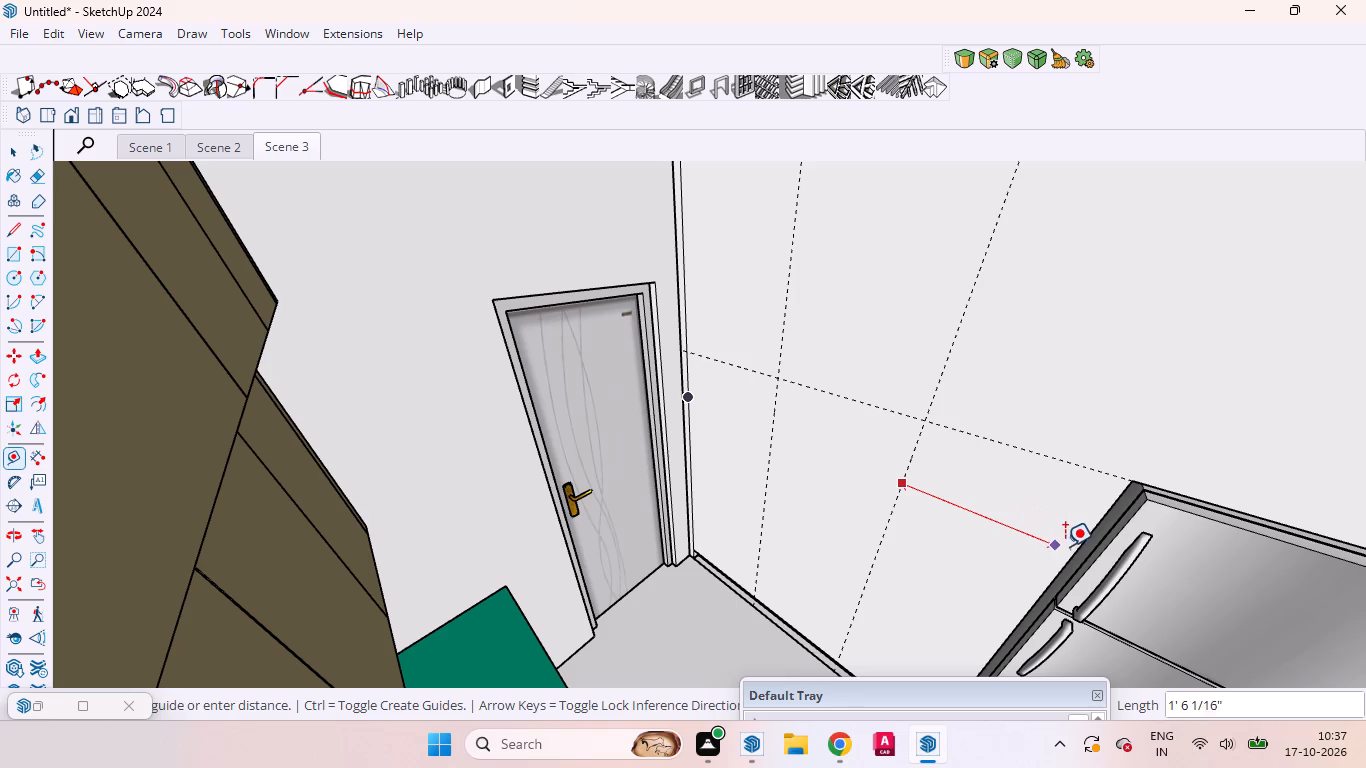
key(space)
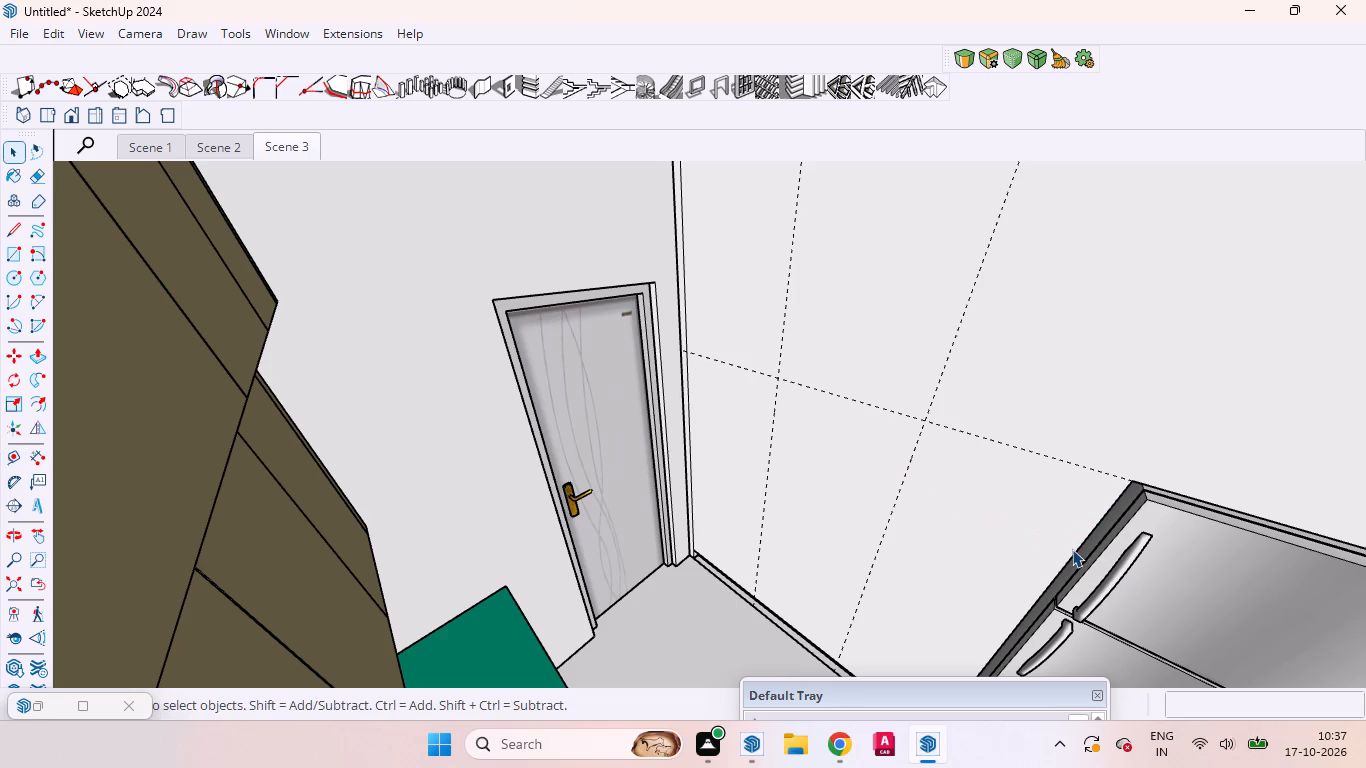
Inside the kitchen wall group, draw a rectangle about 5' 5 3/16" by 5' 7 1/2" from the door-side corner to the refrigerator's base.
scroll(952, 549, down, 2)
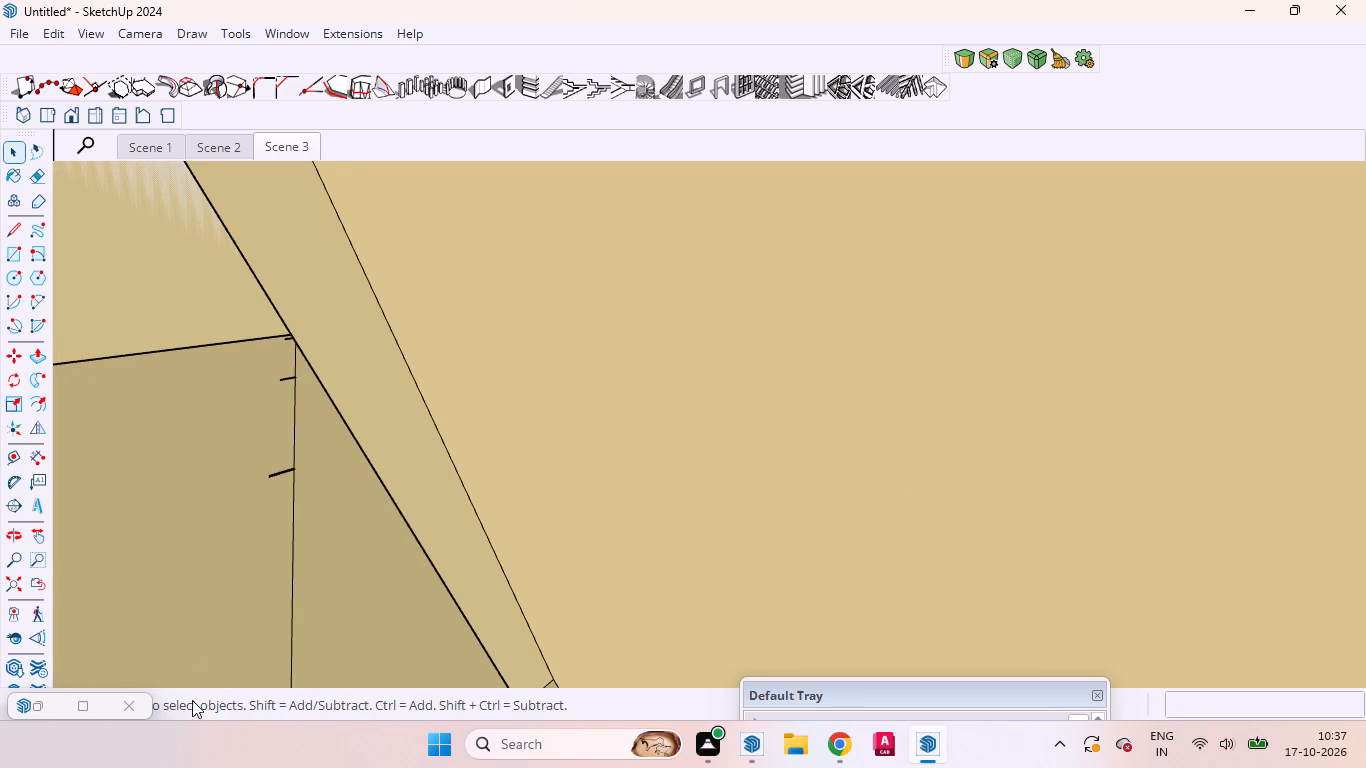
click(48, 577)
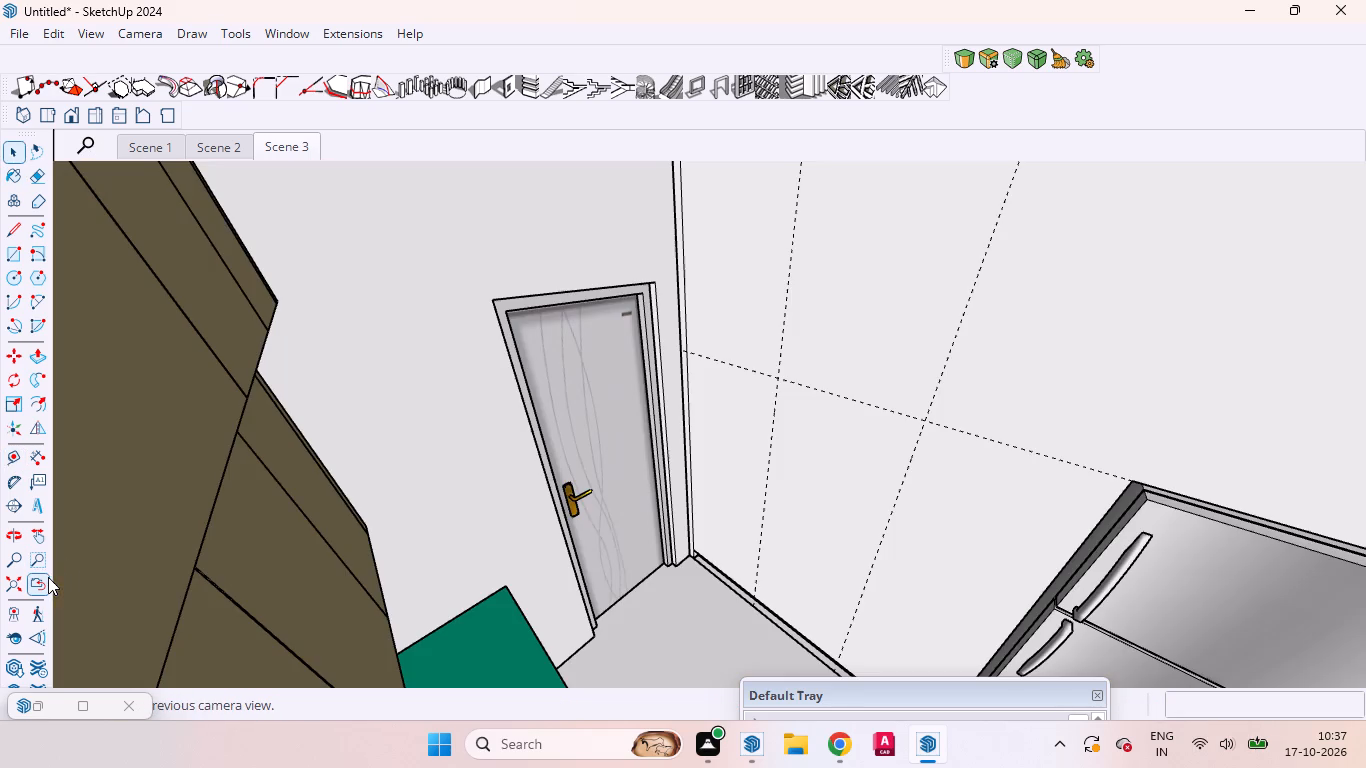
middle_drag(802, 499, 777, 458)
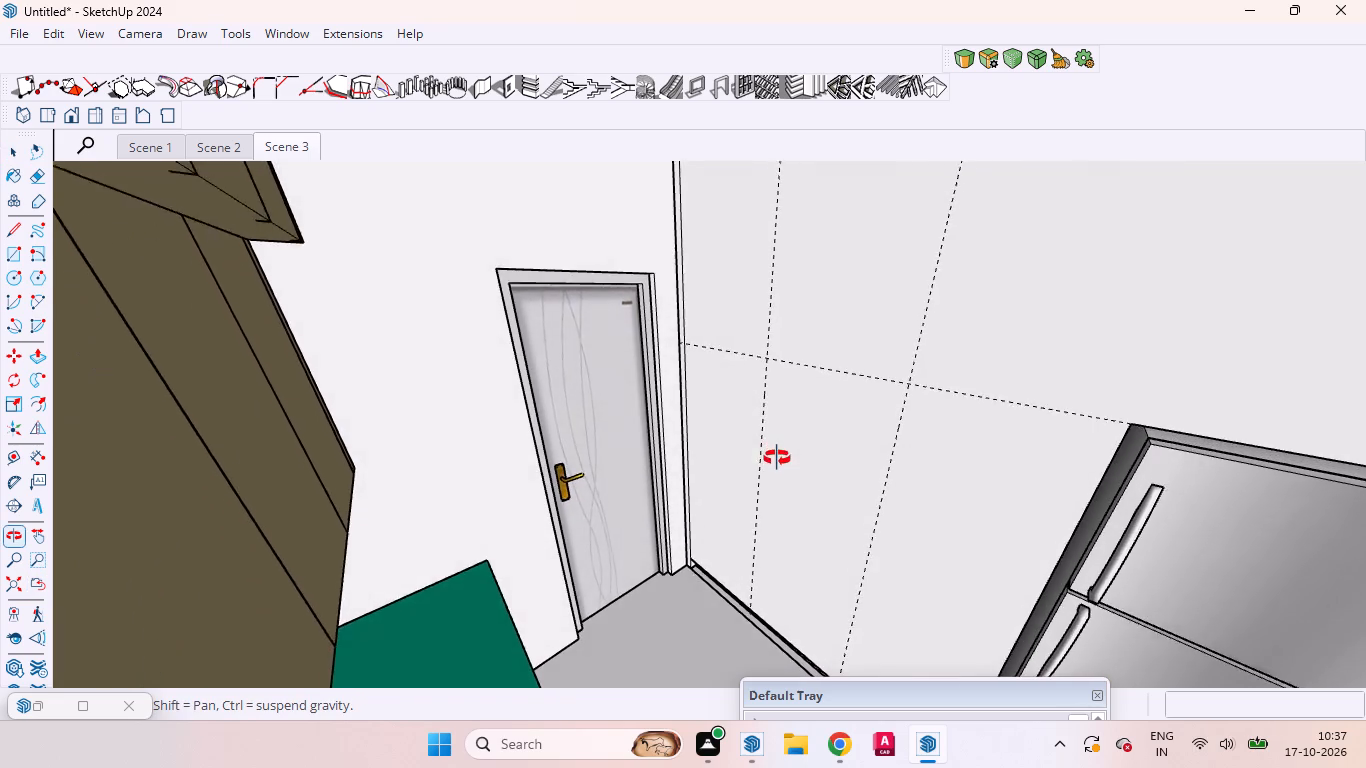
middle_drag(777, 458, 819, 421)
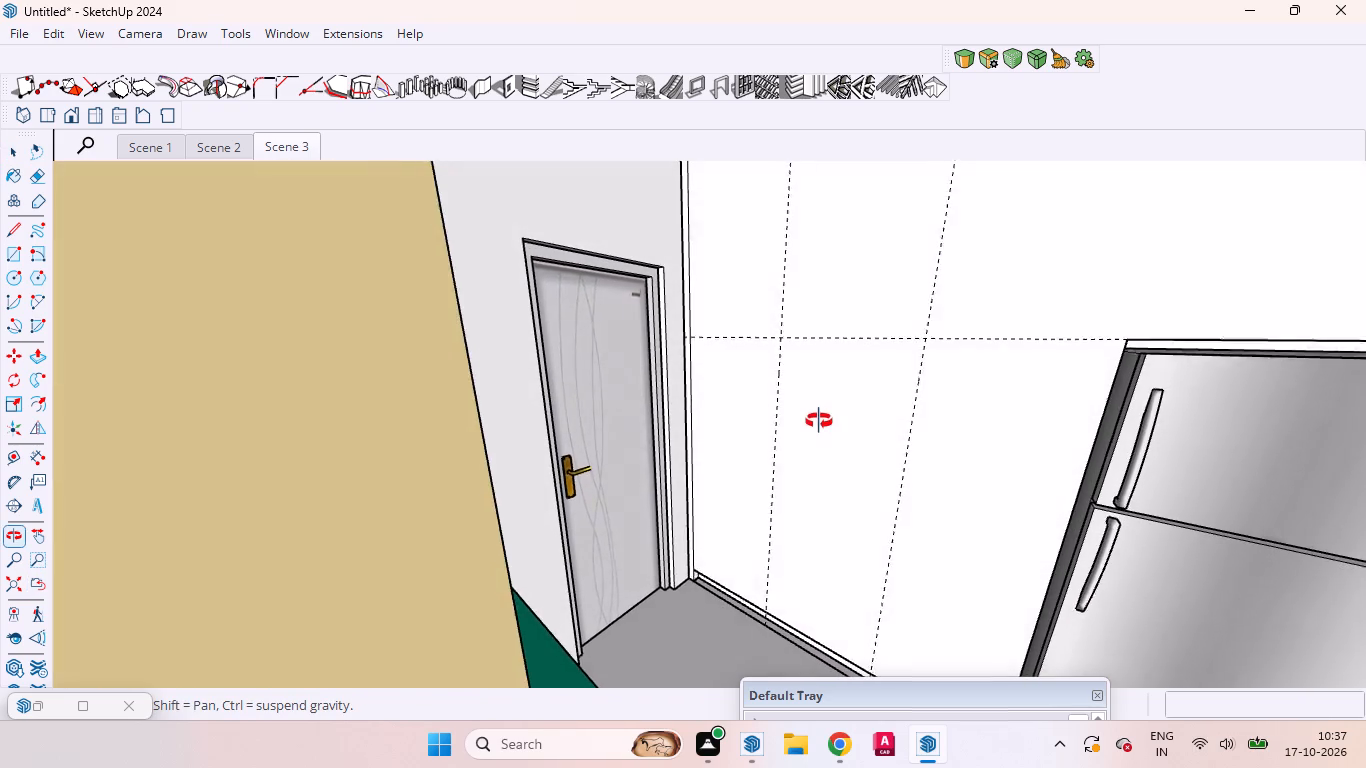
middle_drag(819, 421, 819, 433)
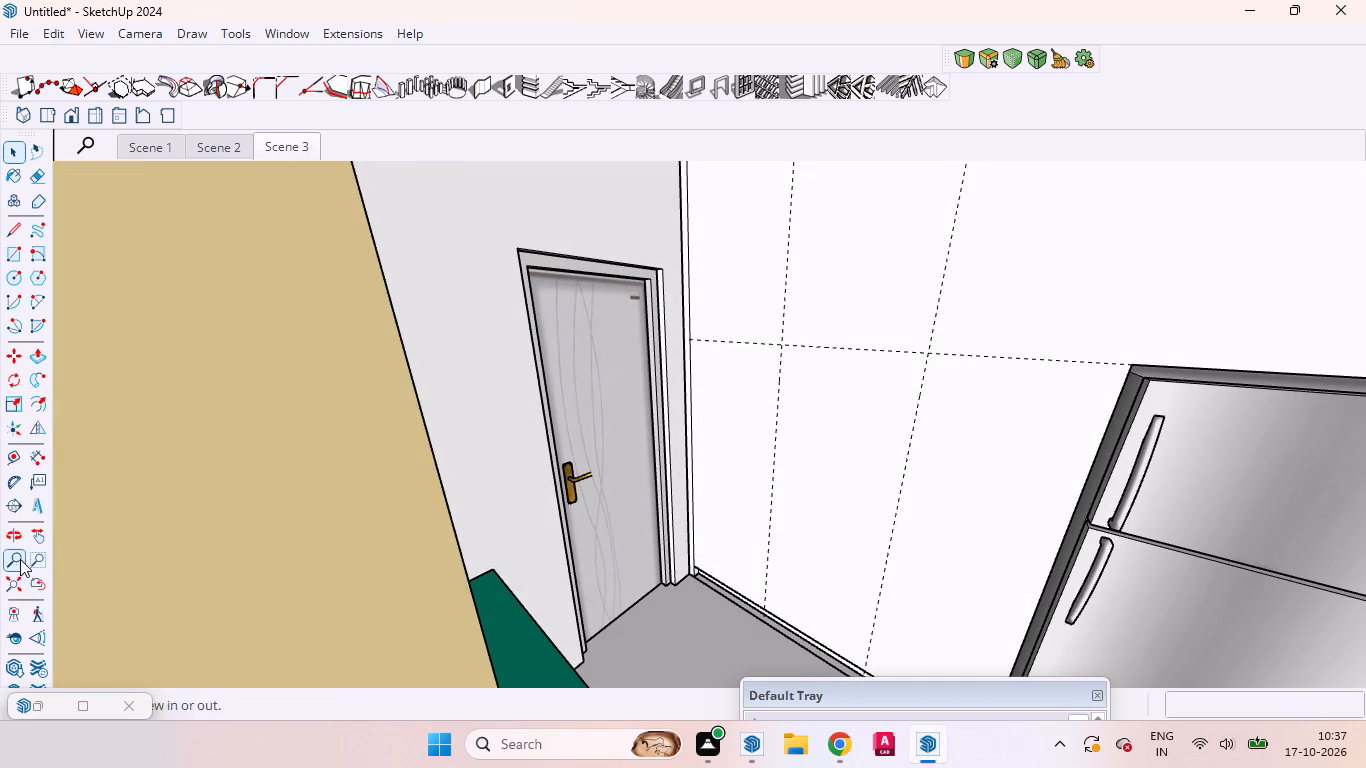
click(38, 528)
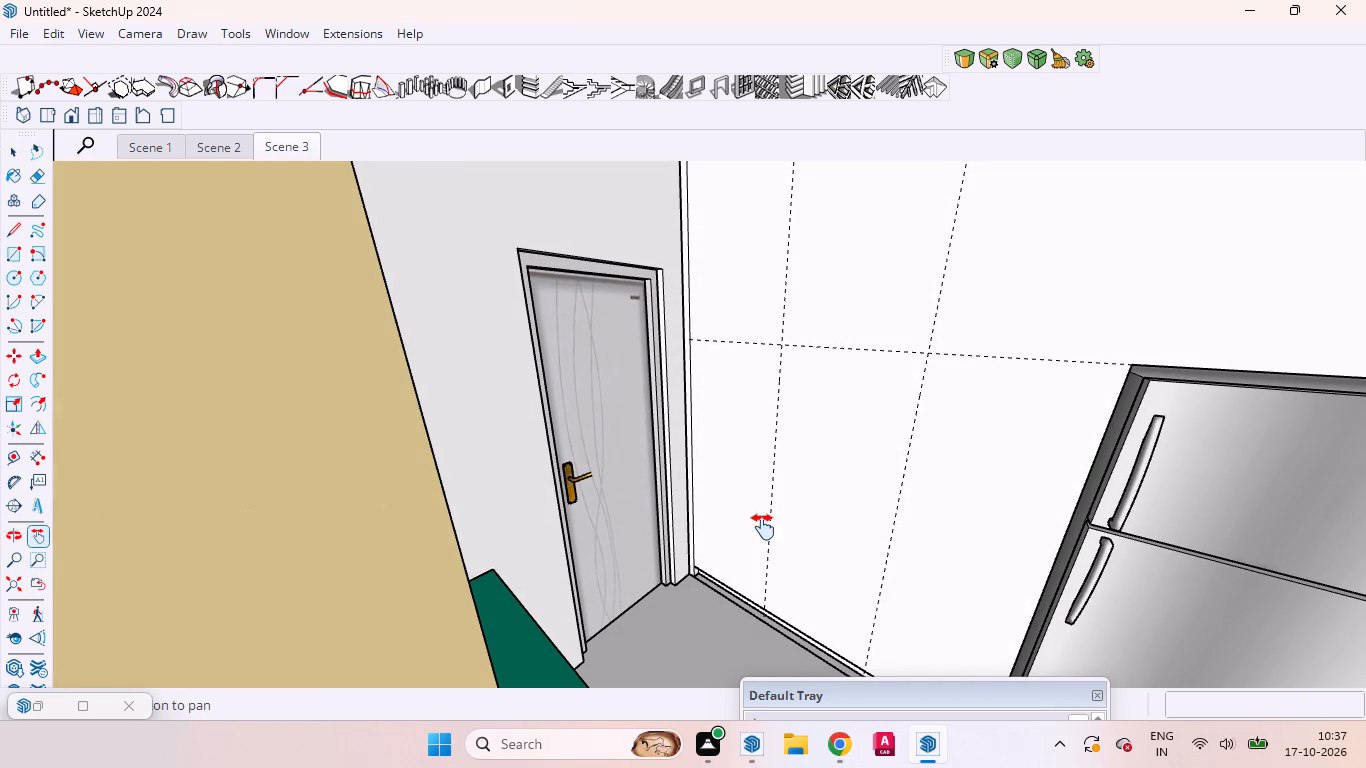
drag(763, 527, 743, 482)
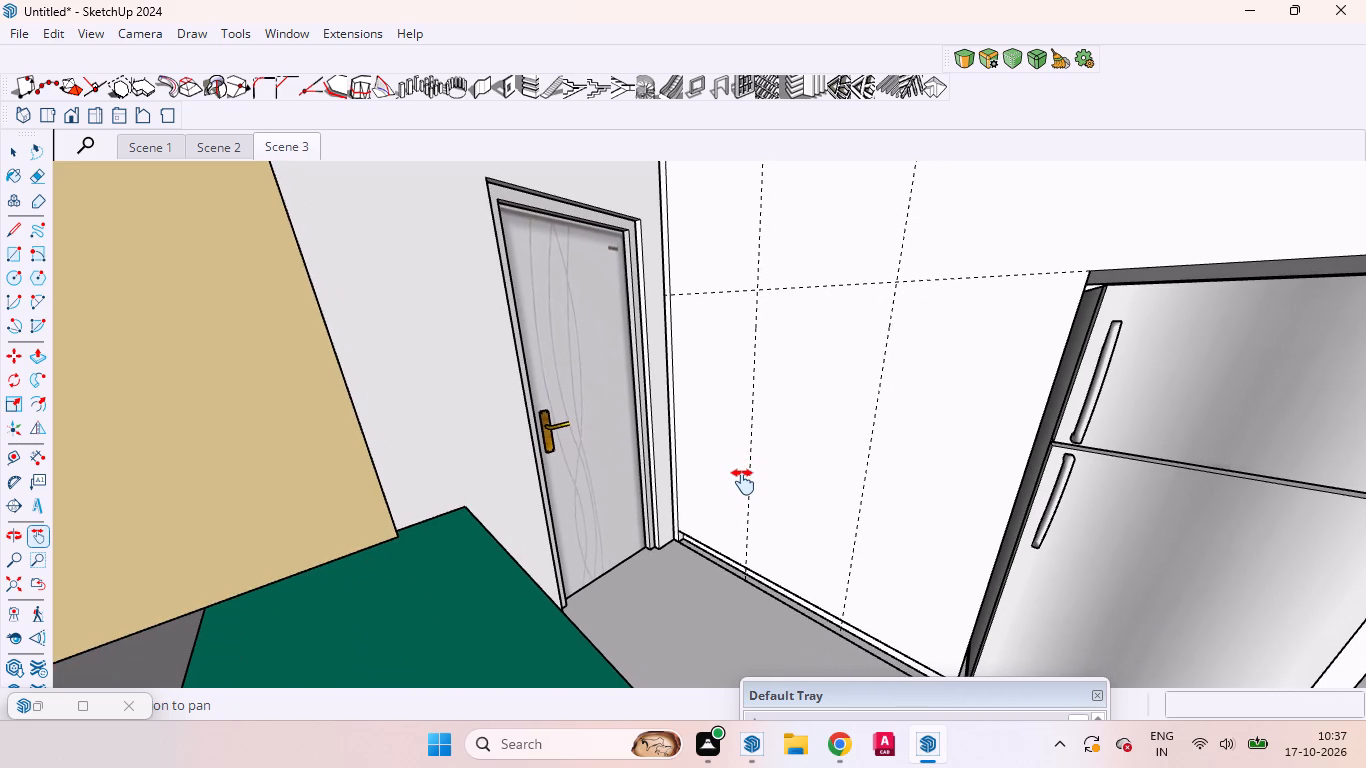
key(space)
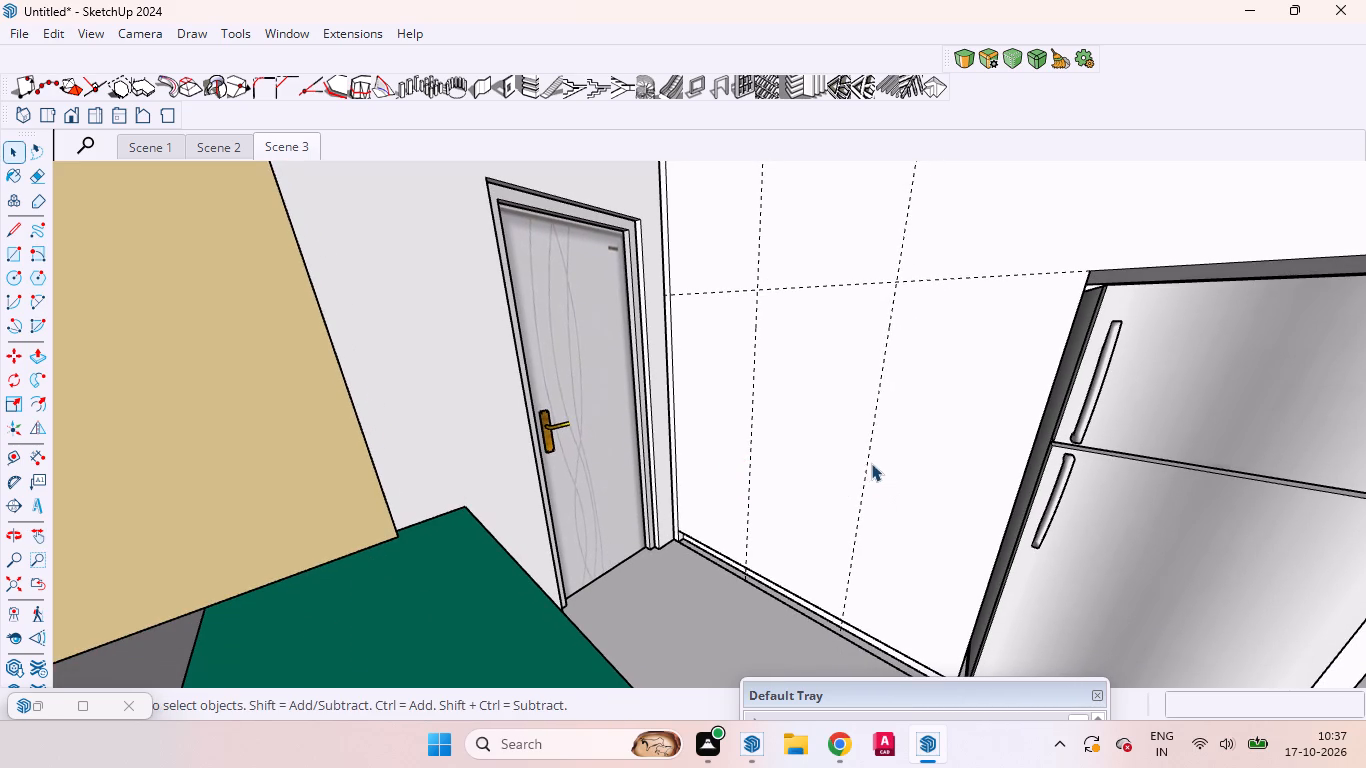
double_click(891, 455)
click(891, 455)
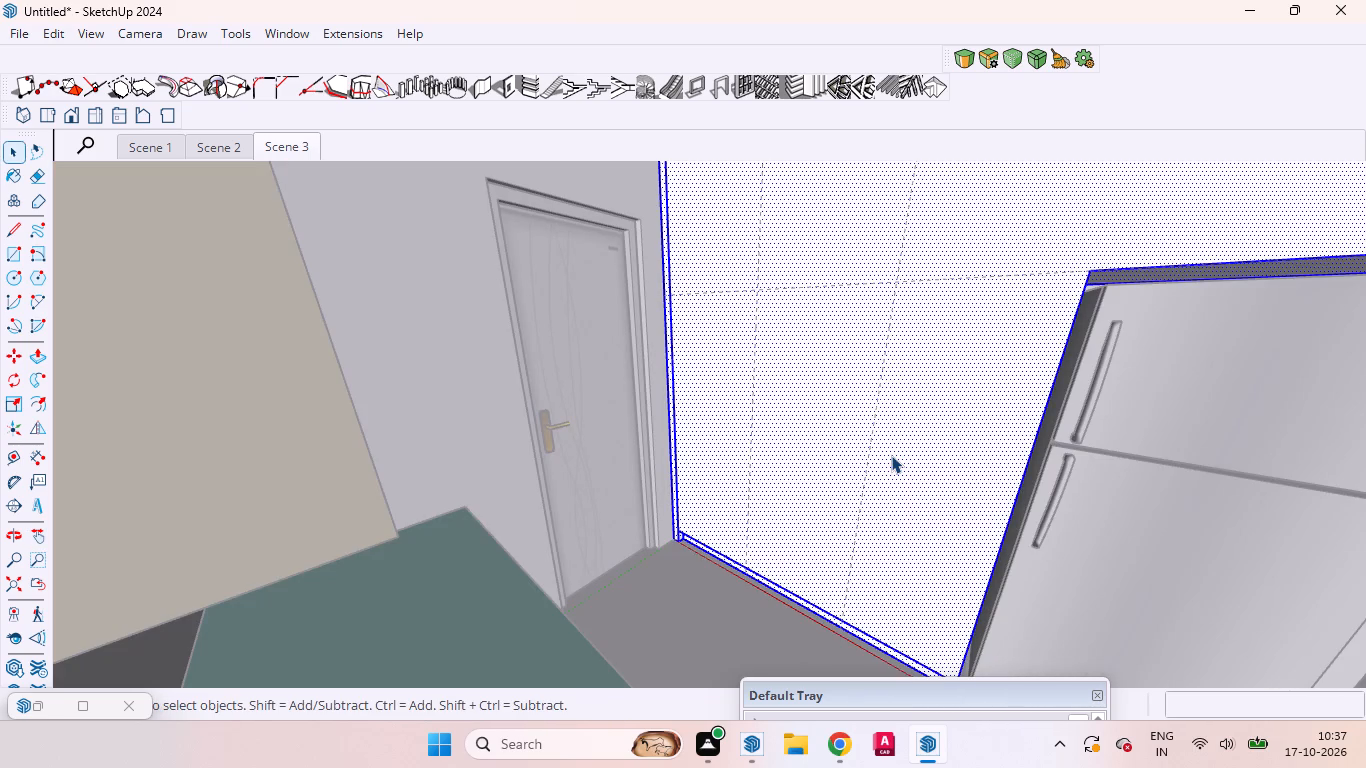
key(r)
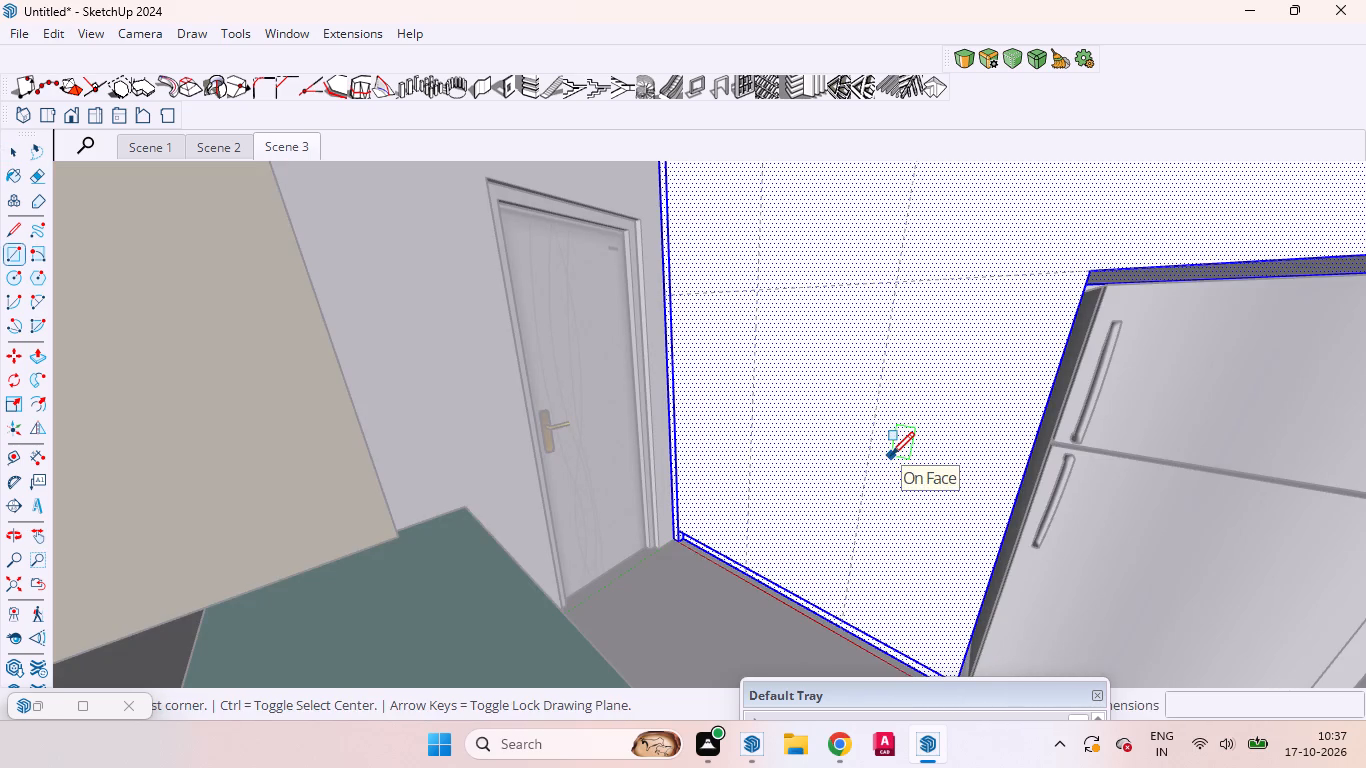
click(675, 292)
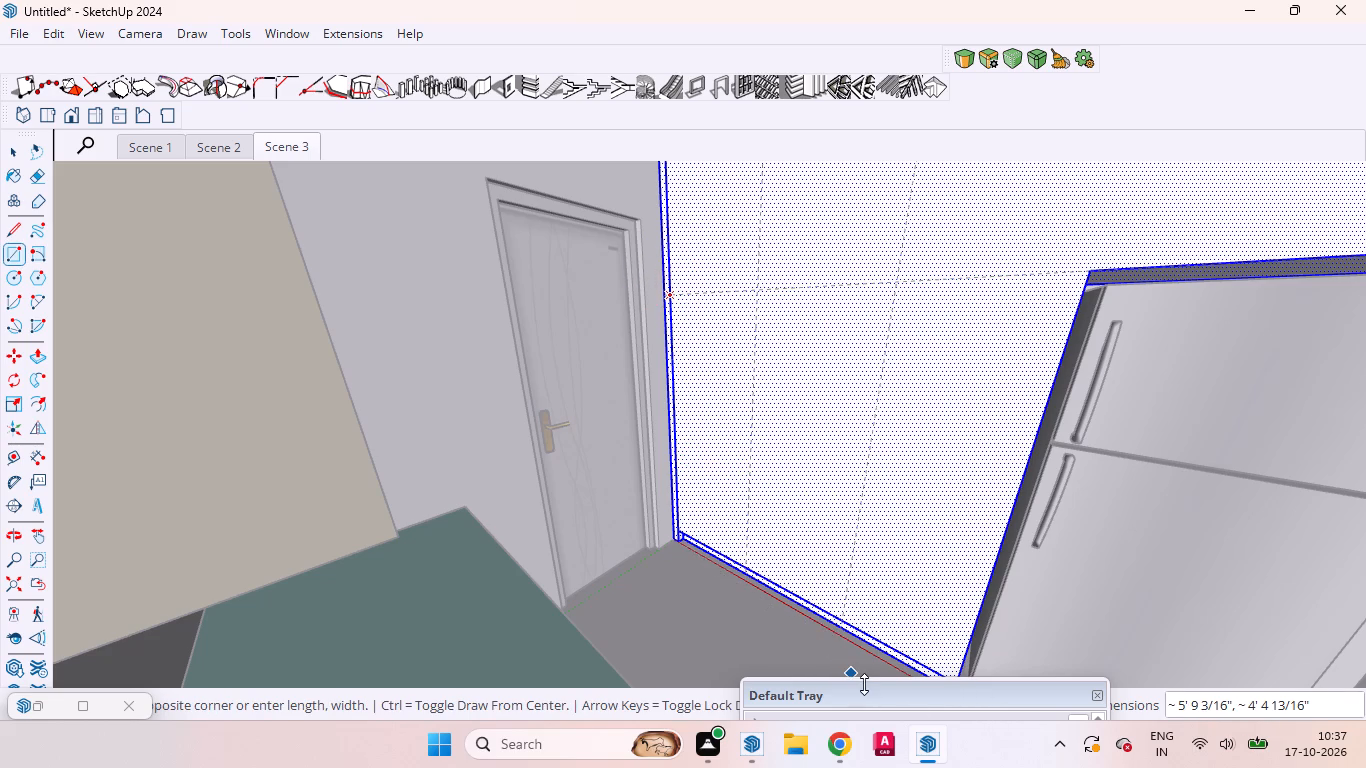
drag(878, 693, 801, 719)
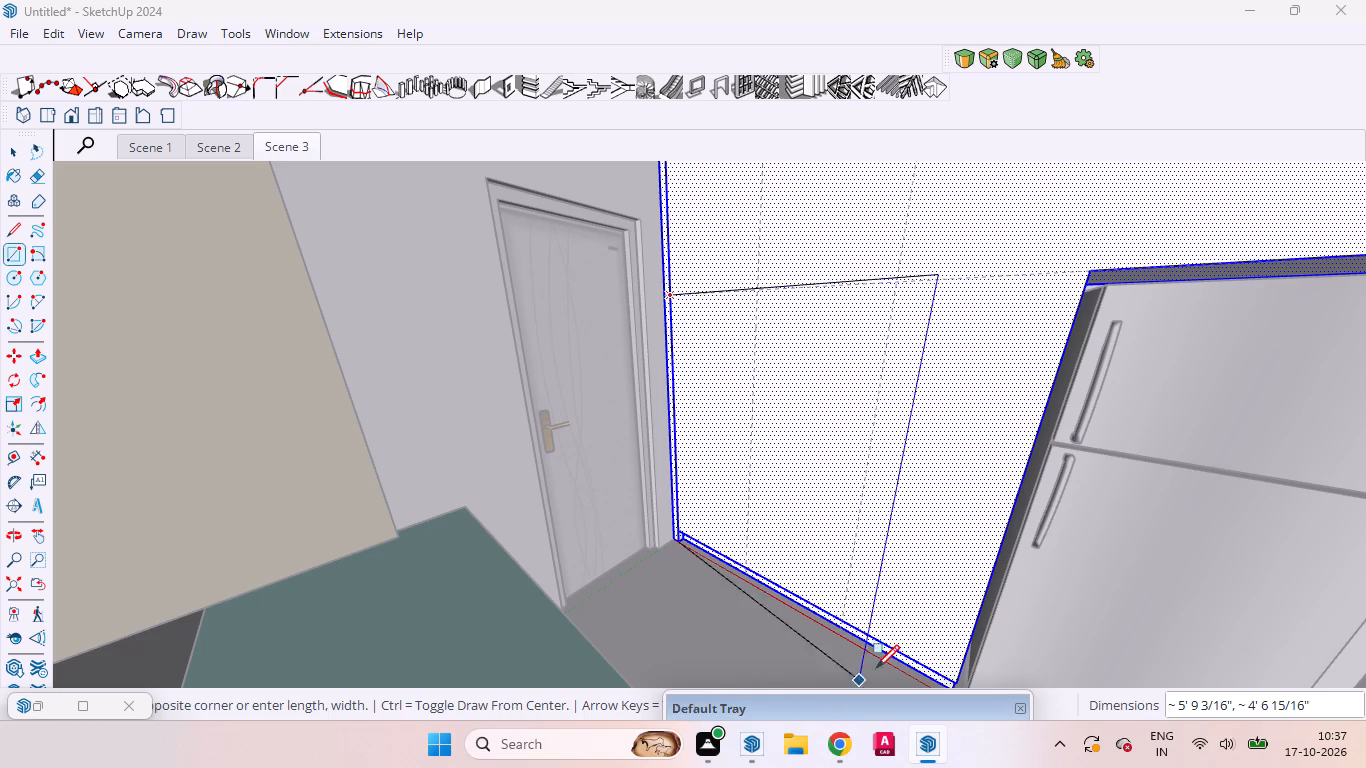
click(956, 676)
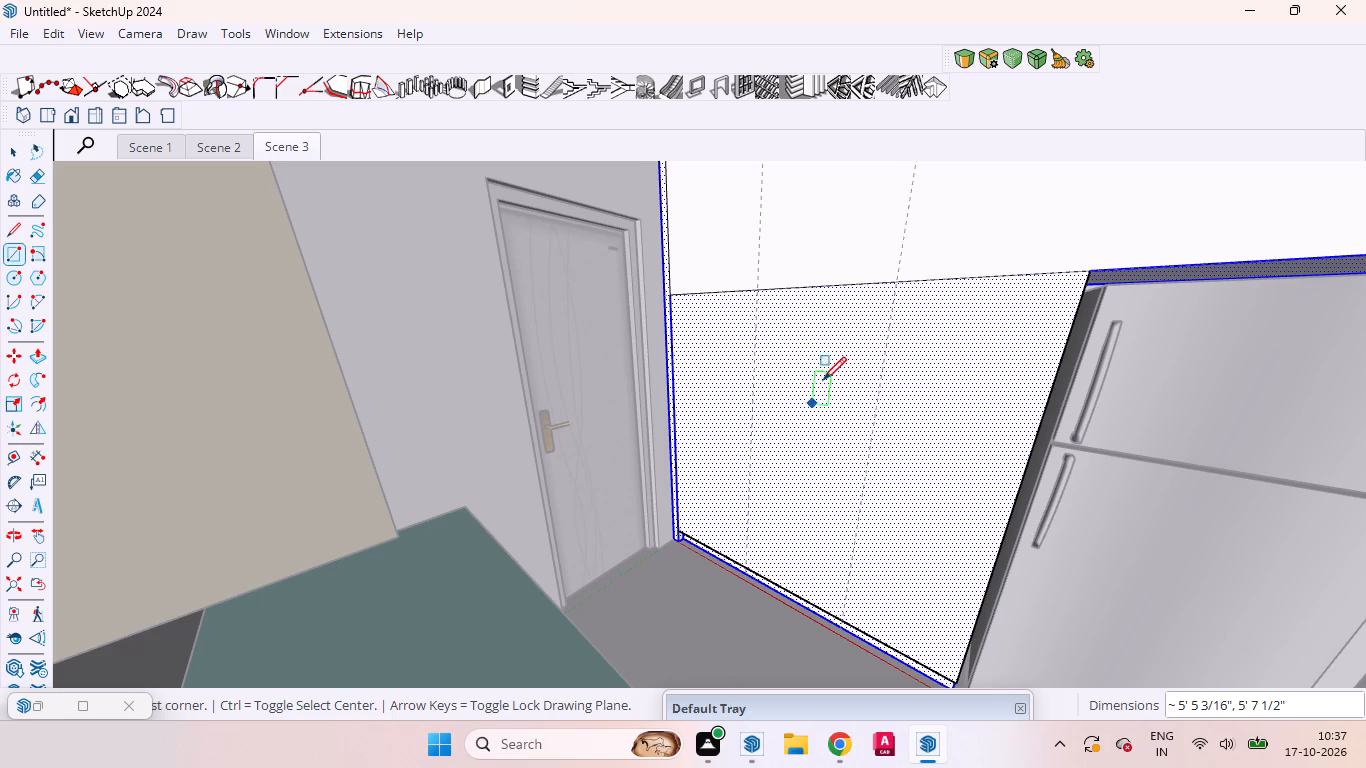
Split the wall rectangle at the vertical guides with rectangles 1' 7 1/2" wide beside the refrigerator and 2' wide next to it.
click(893, 282)
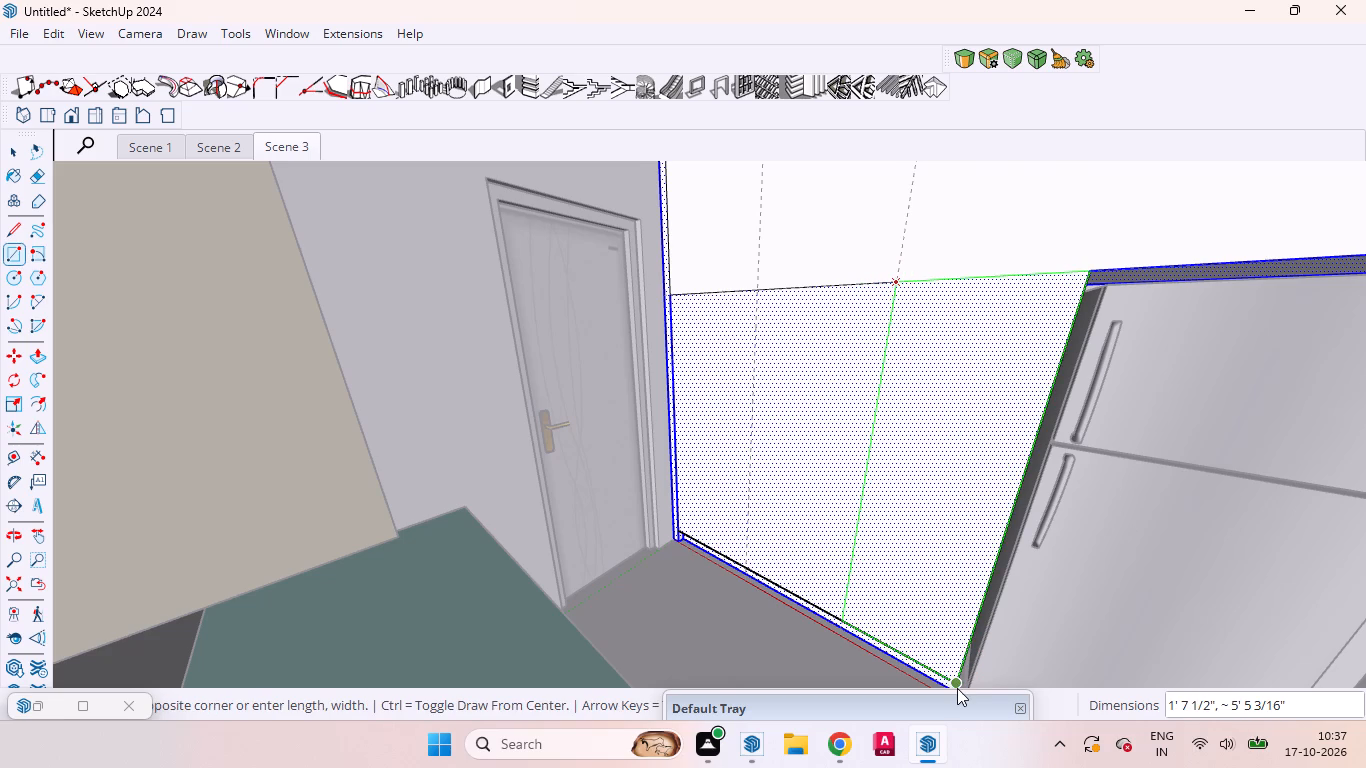
click(957, 688)
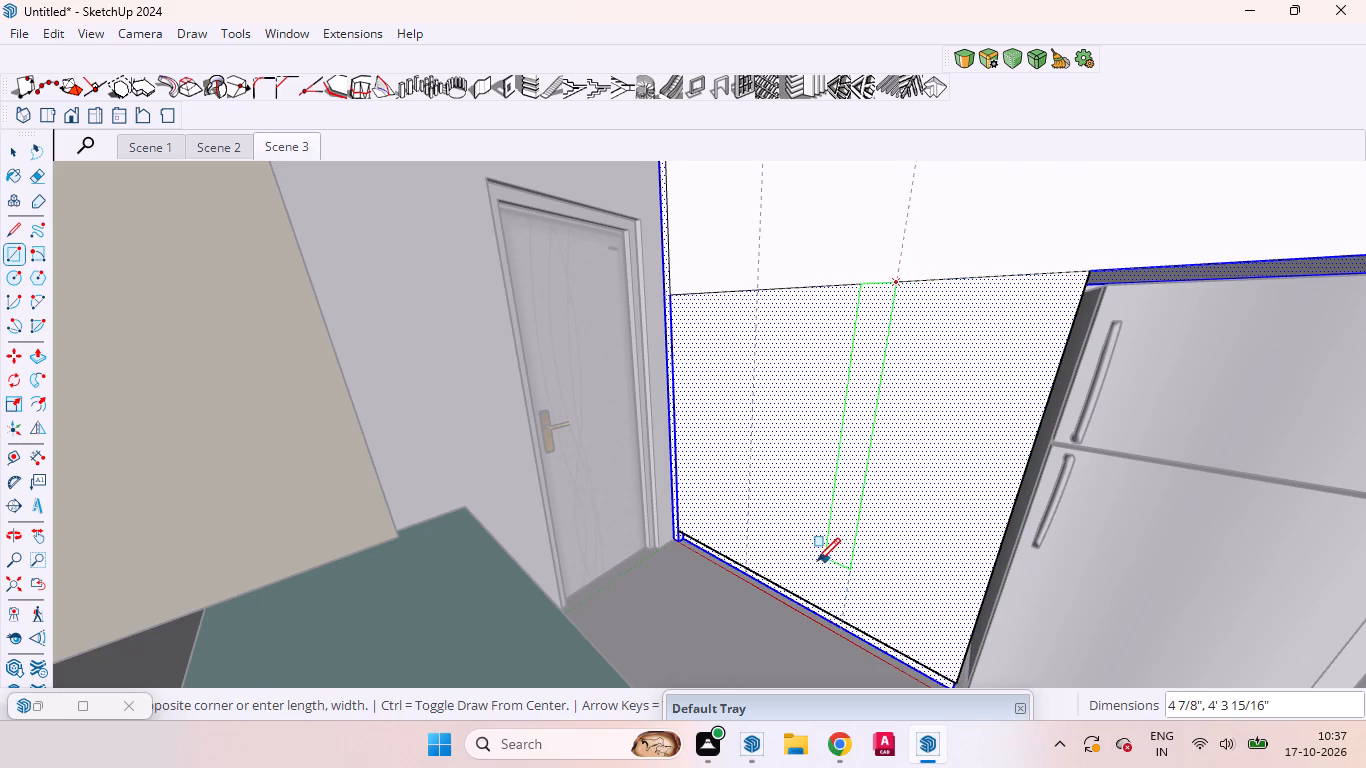
click(955, 676)
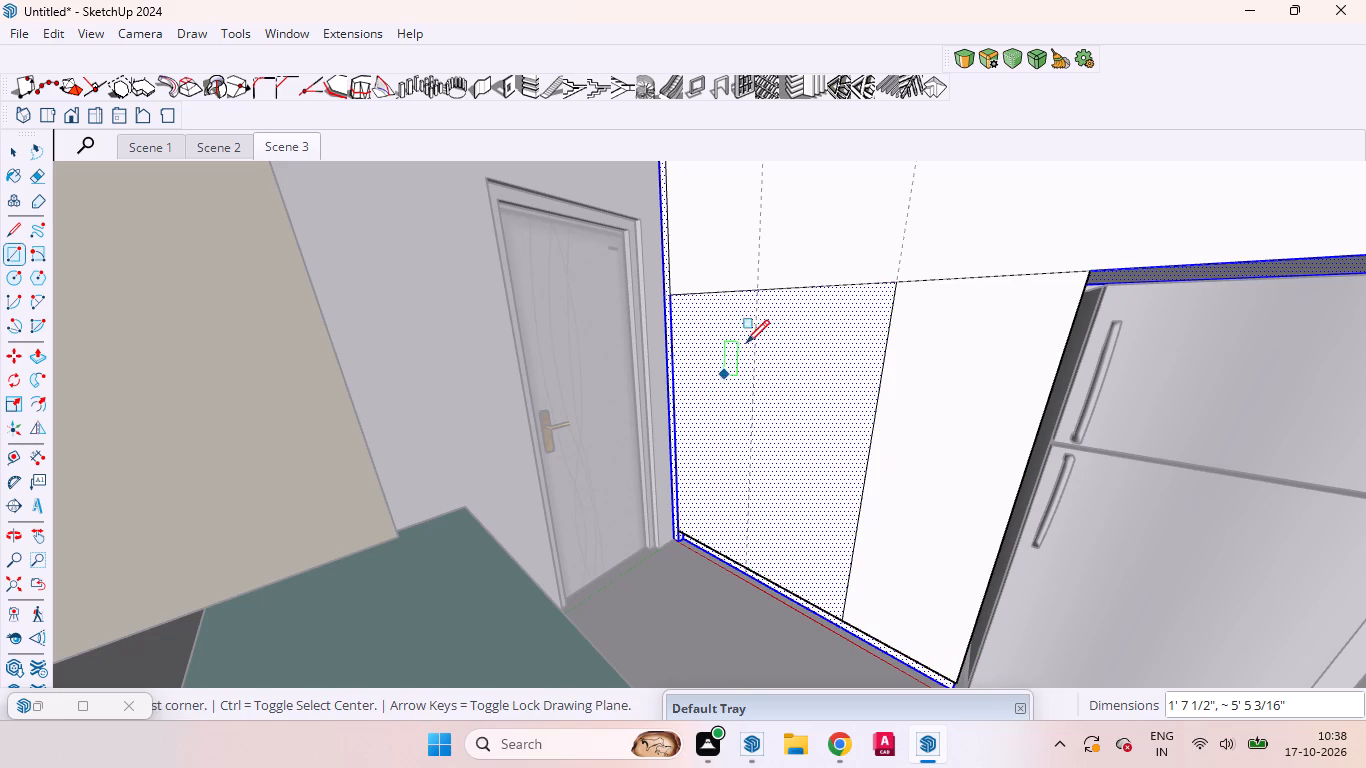
click(756, 290)
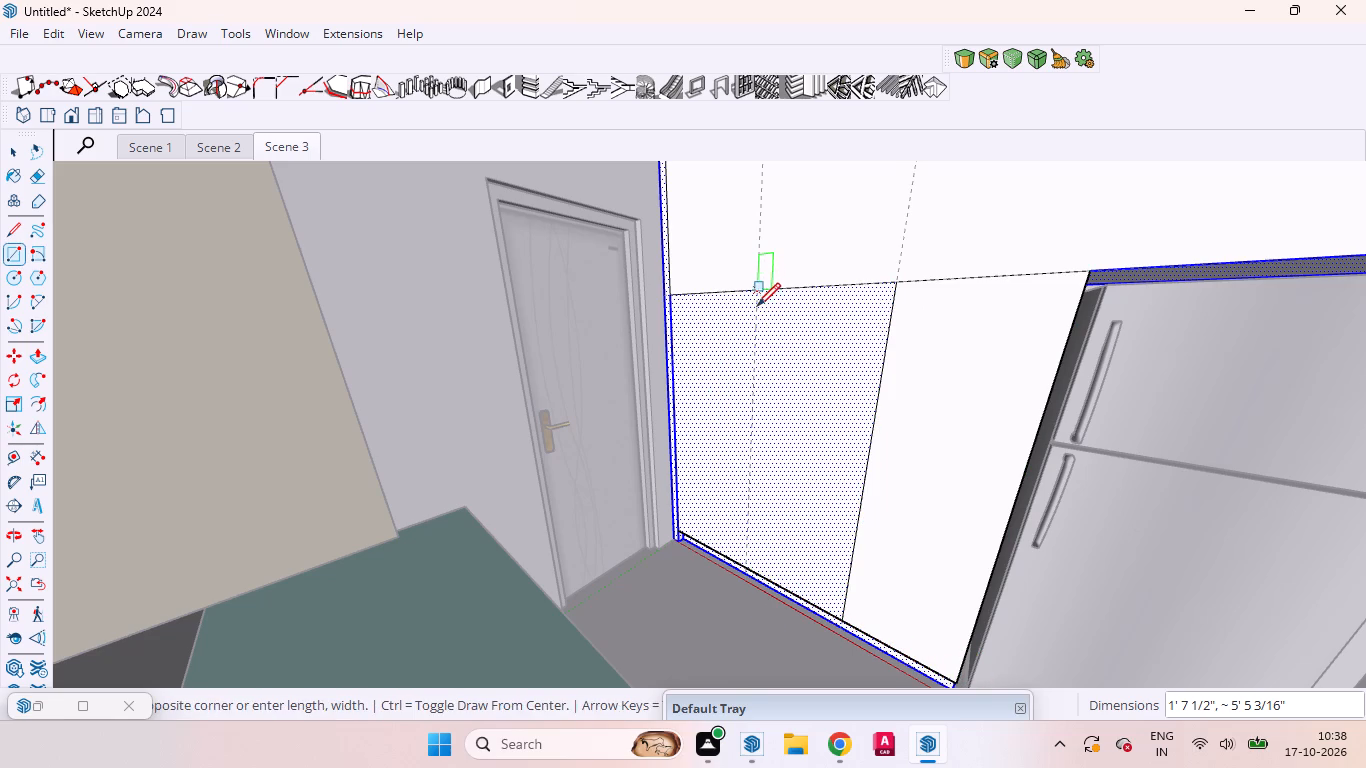
click(844, 617)
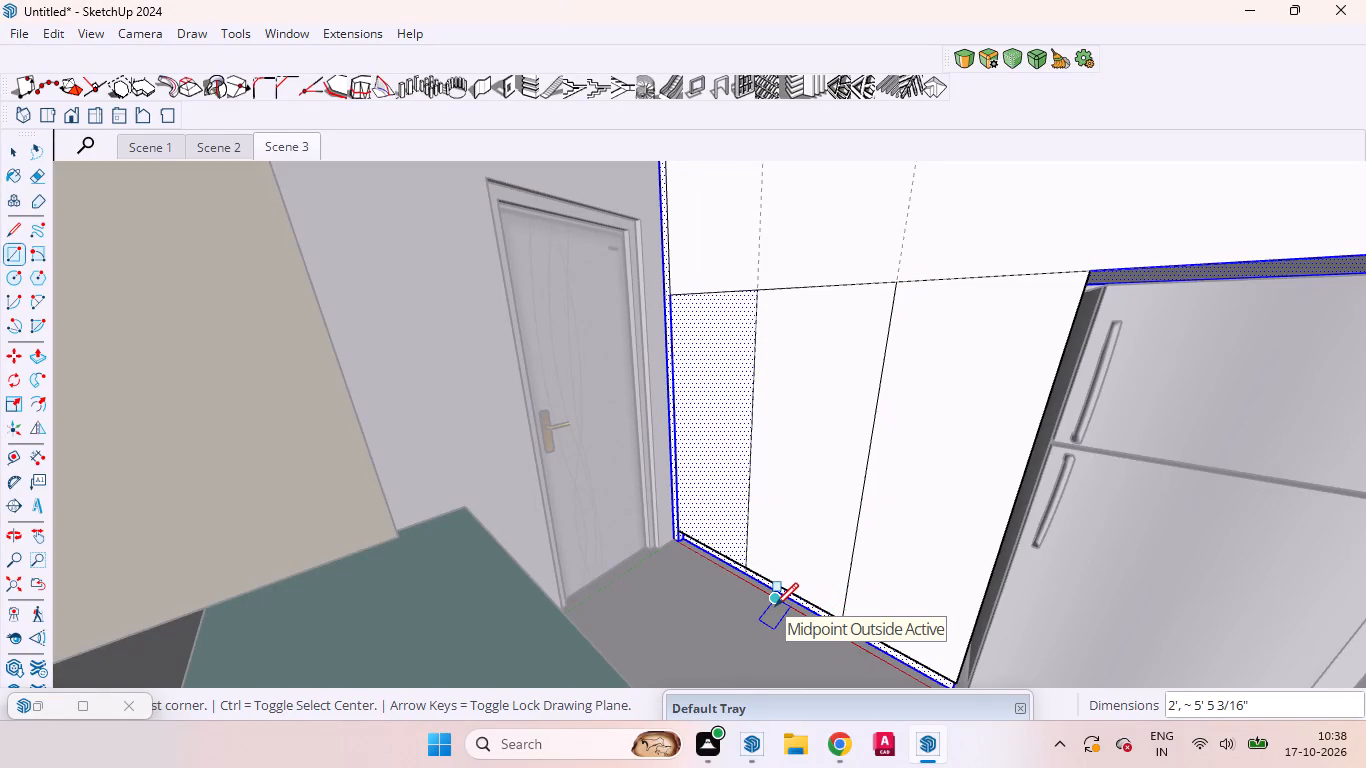
key(space)
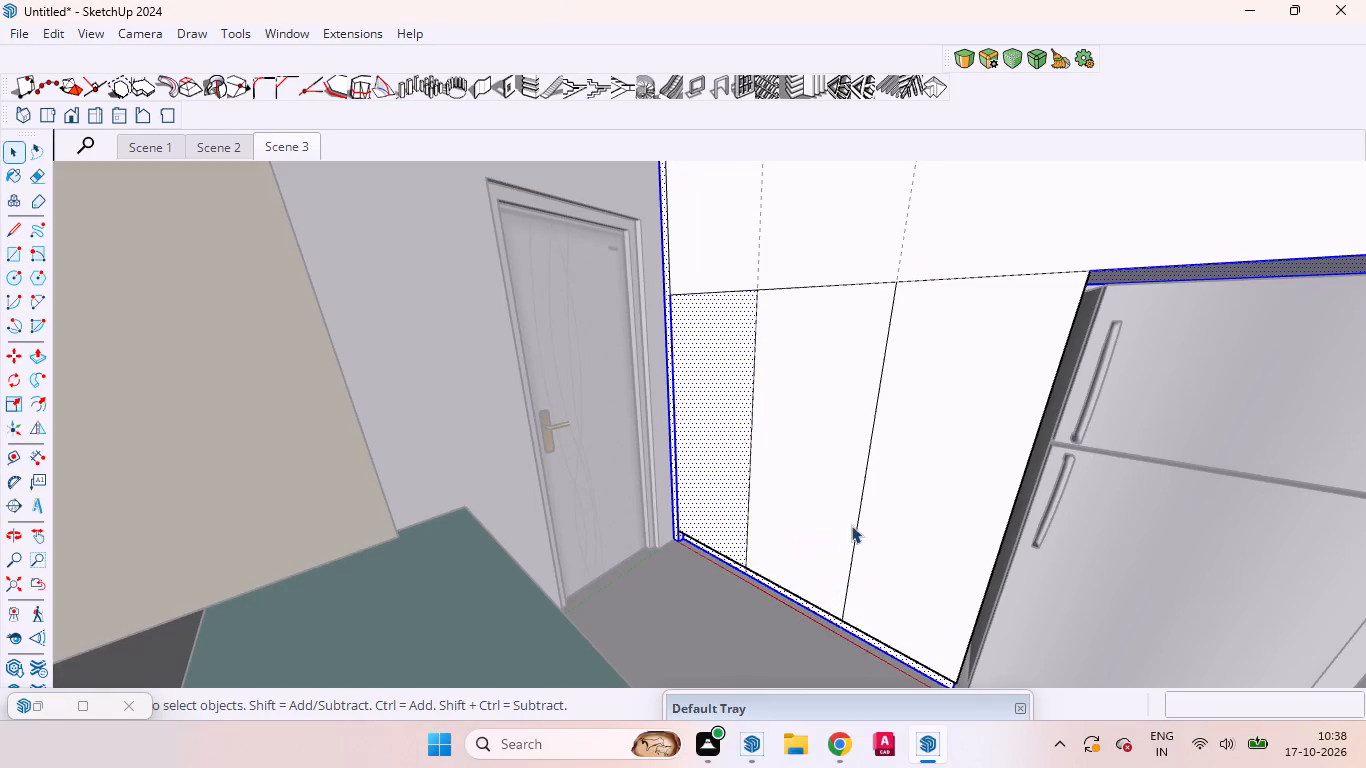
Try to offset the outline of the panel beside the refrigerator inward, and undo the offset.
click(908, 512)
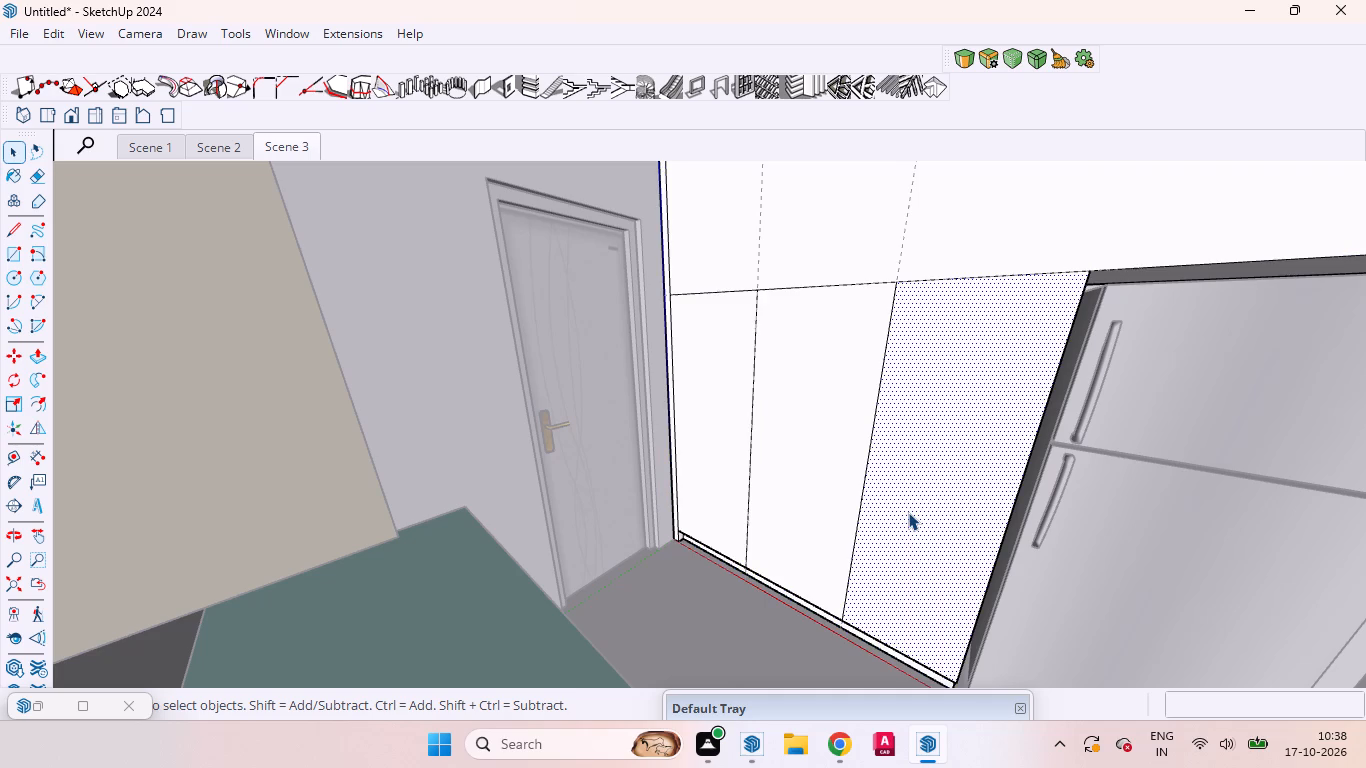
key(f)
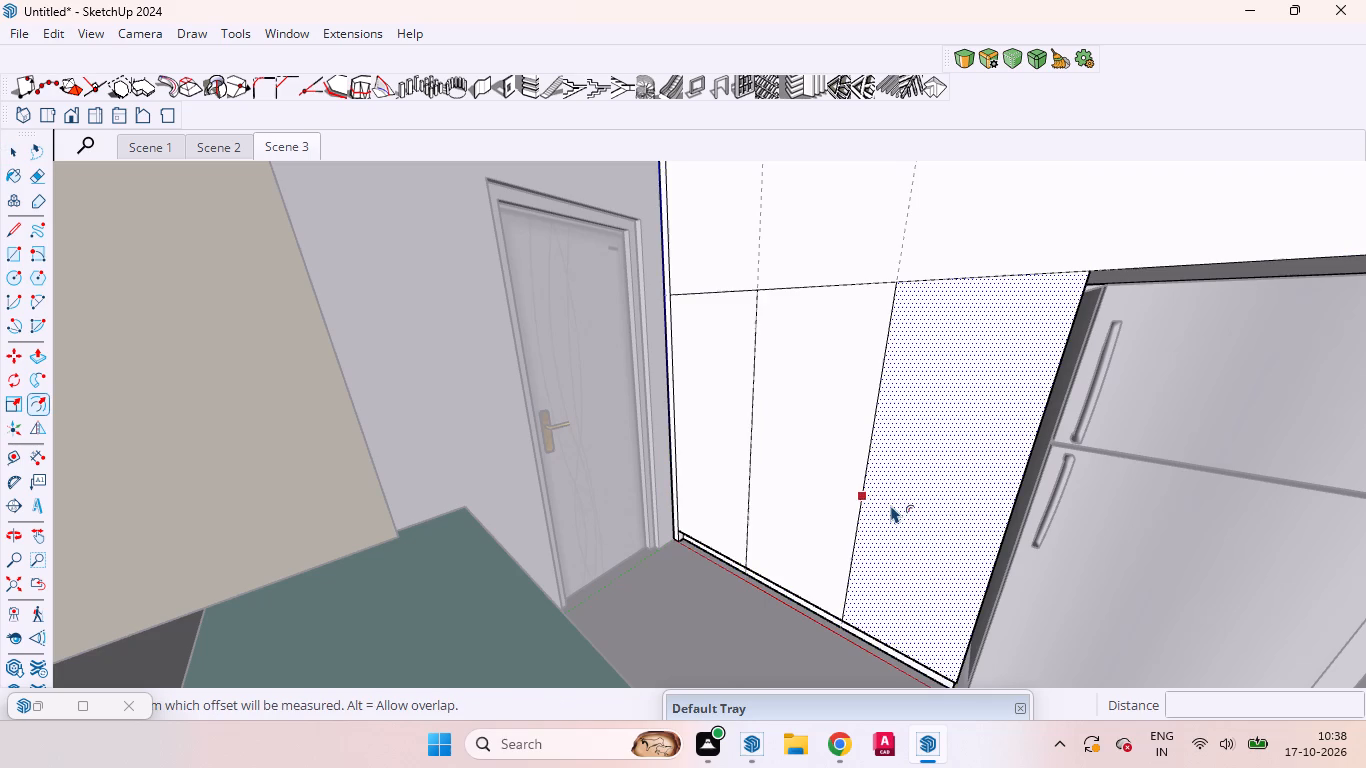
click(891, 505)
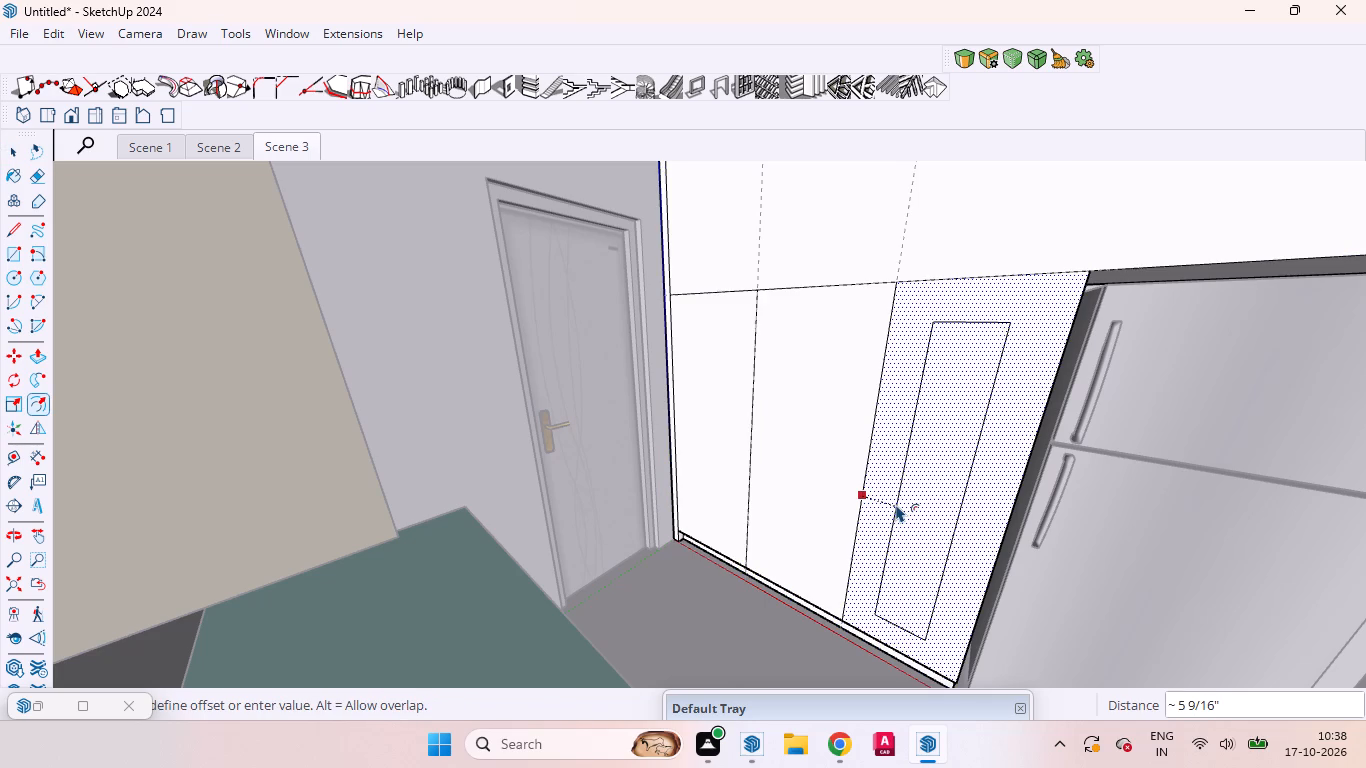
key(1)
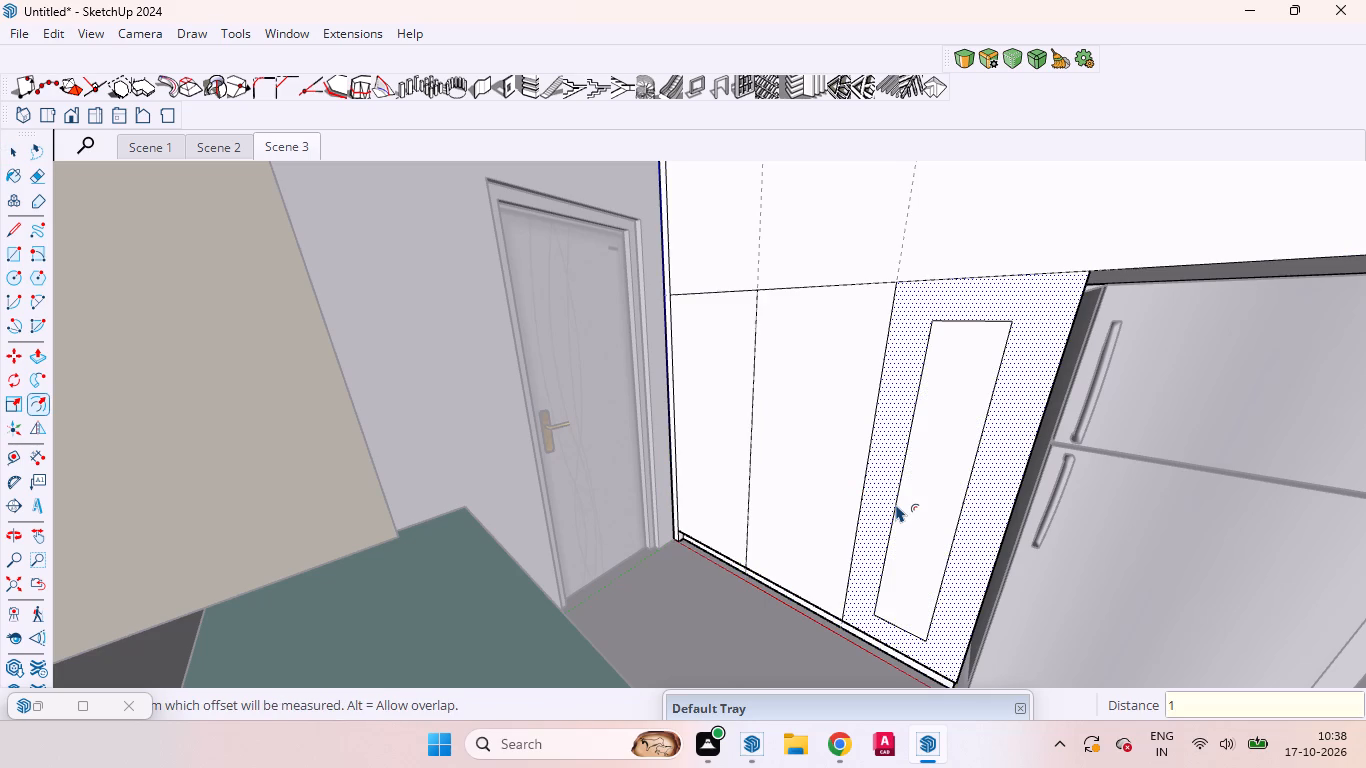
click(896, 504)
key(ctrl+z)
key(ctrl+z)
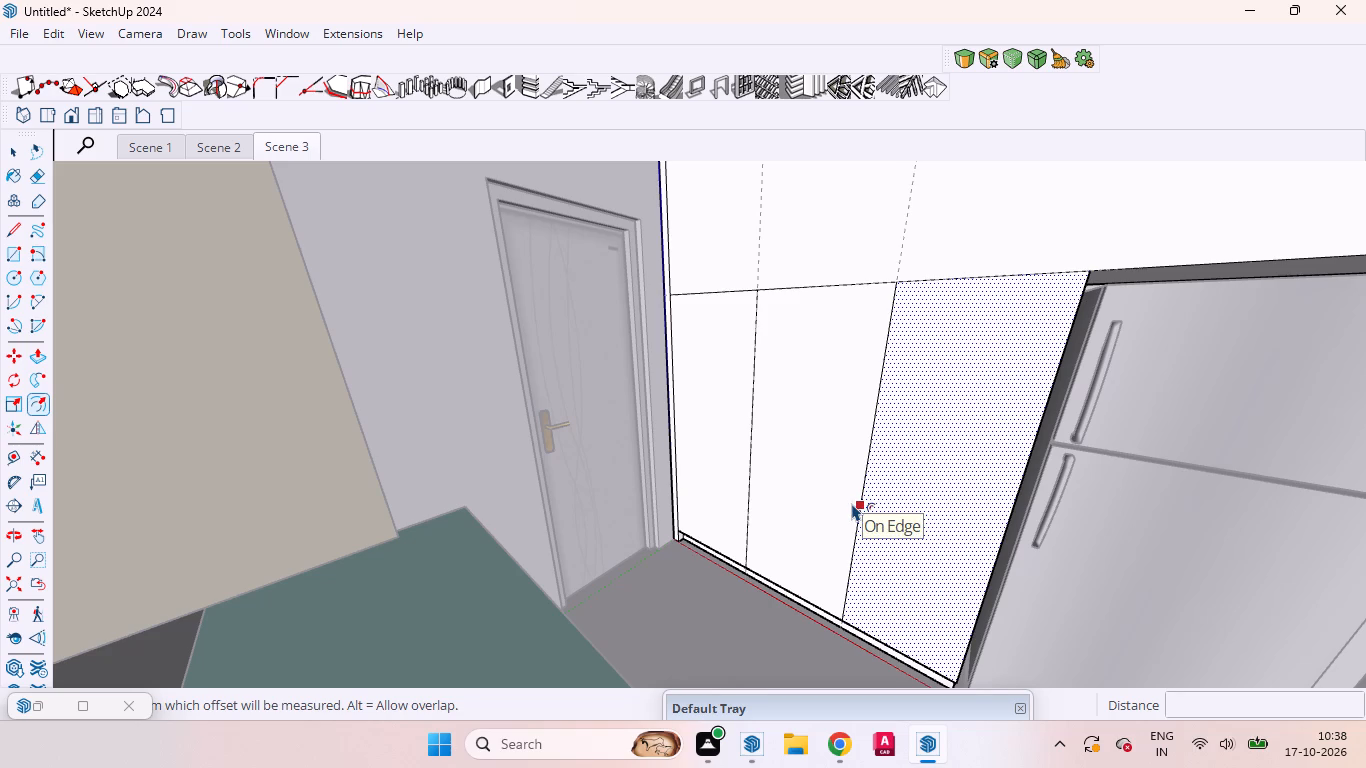
Offset the outline of the panel beside the refrigerator inward by 18 mm.
drag(852, 503, 608, 677)
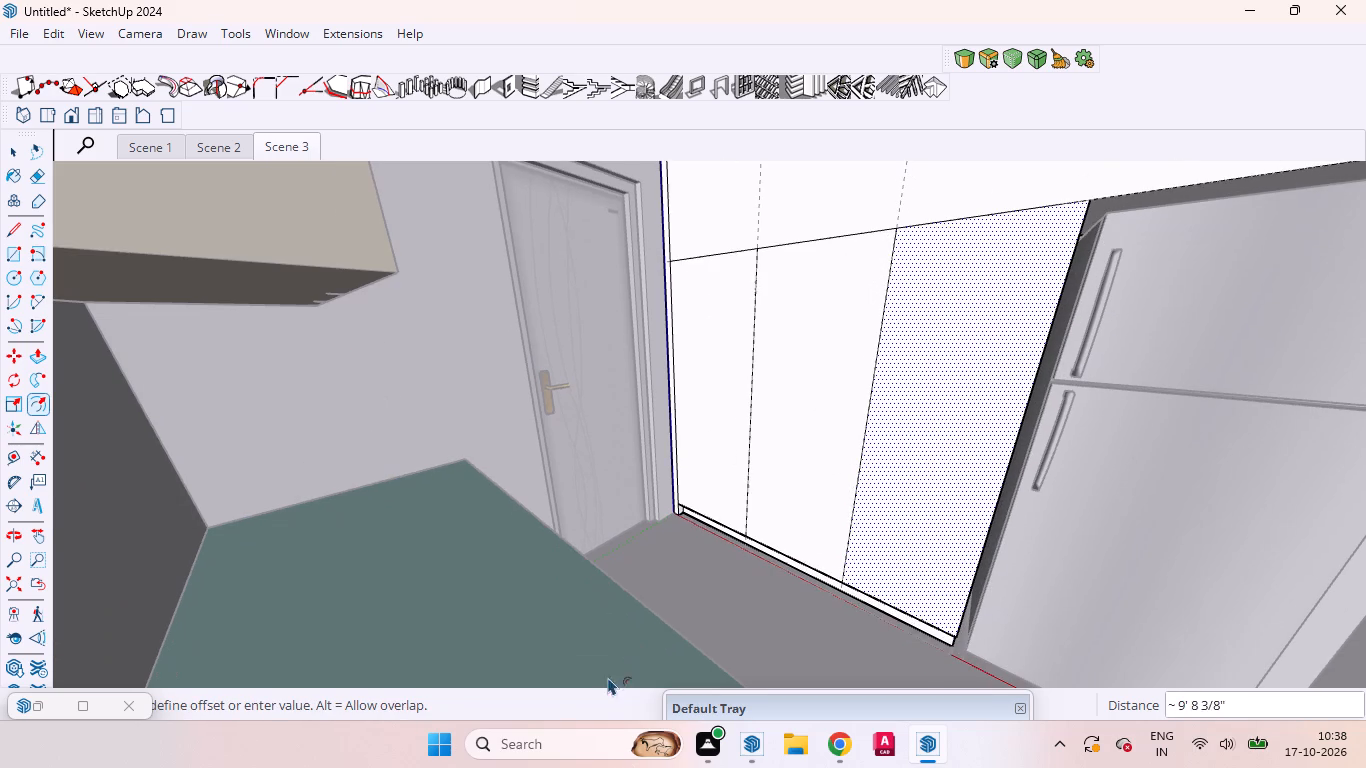
drag(608, 677, 903, 466)
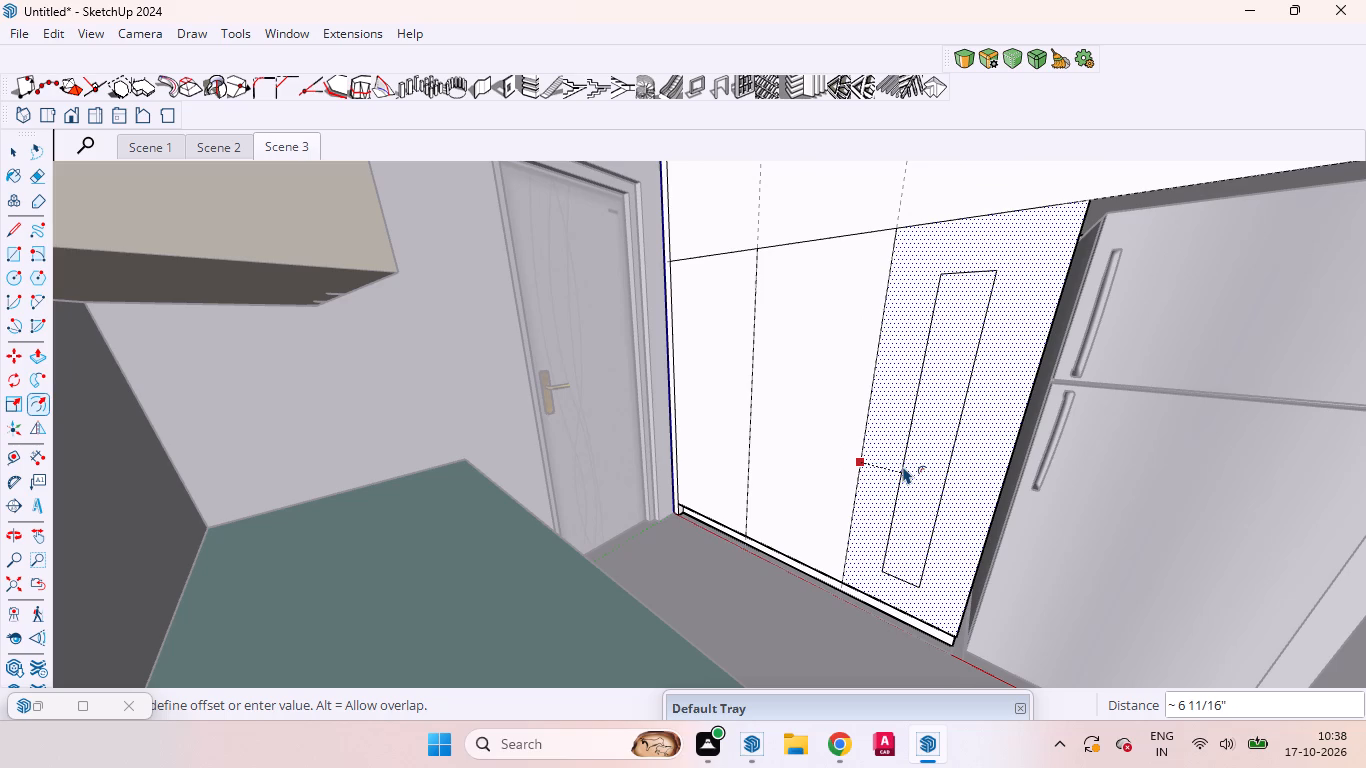
drag(903, 466, 901, 467)
key(1)
text(8mm)
key(Return)
key(space)
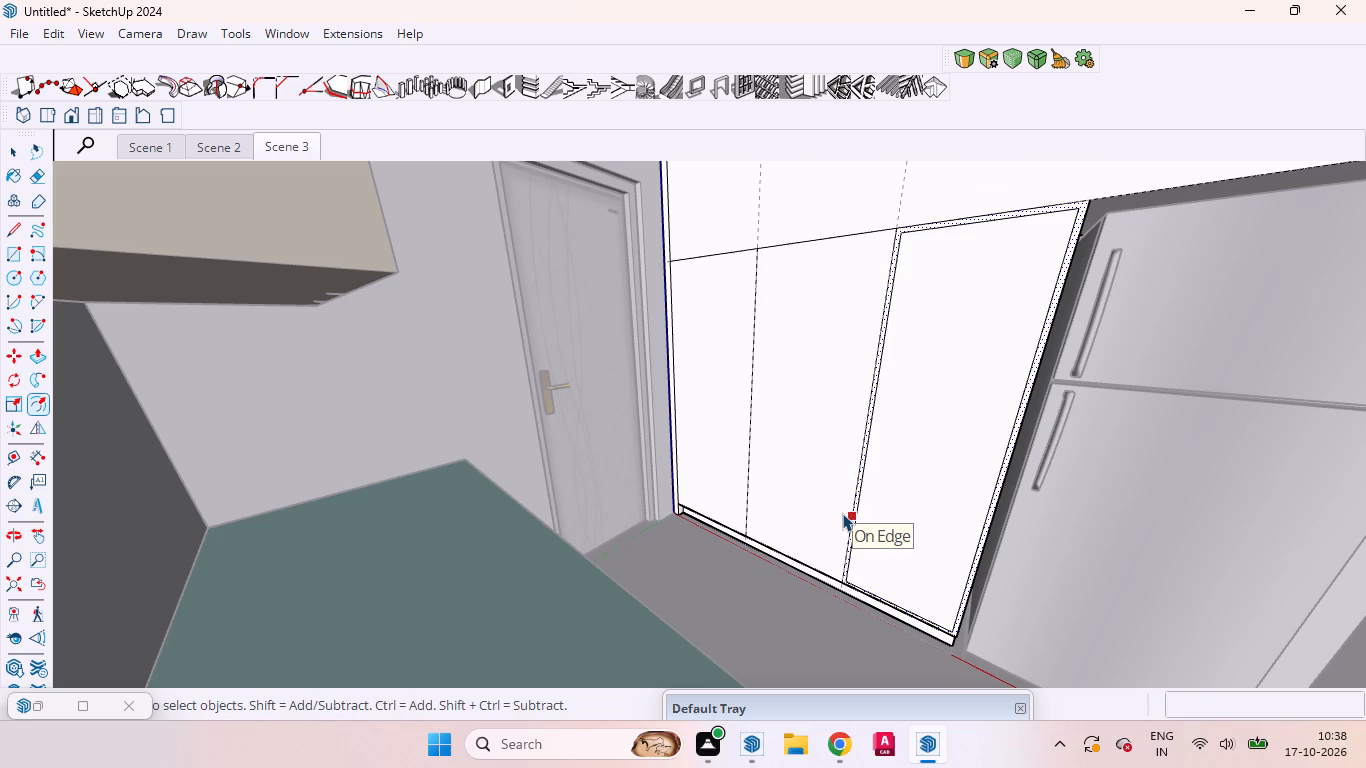
Divide the inset outline's vertical edge on the door side of this panel into 3 segments.
click(924, 455)
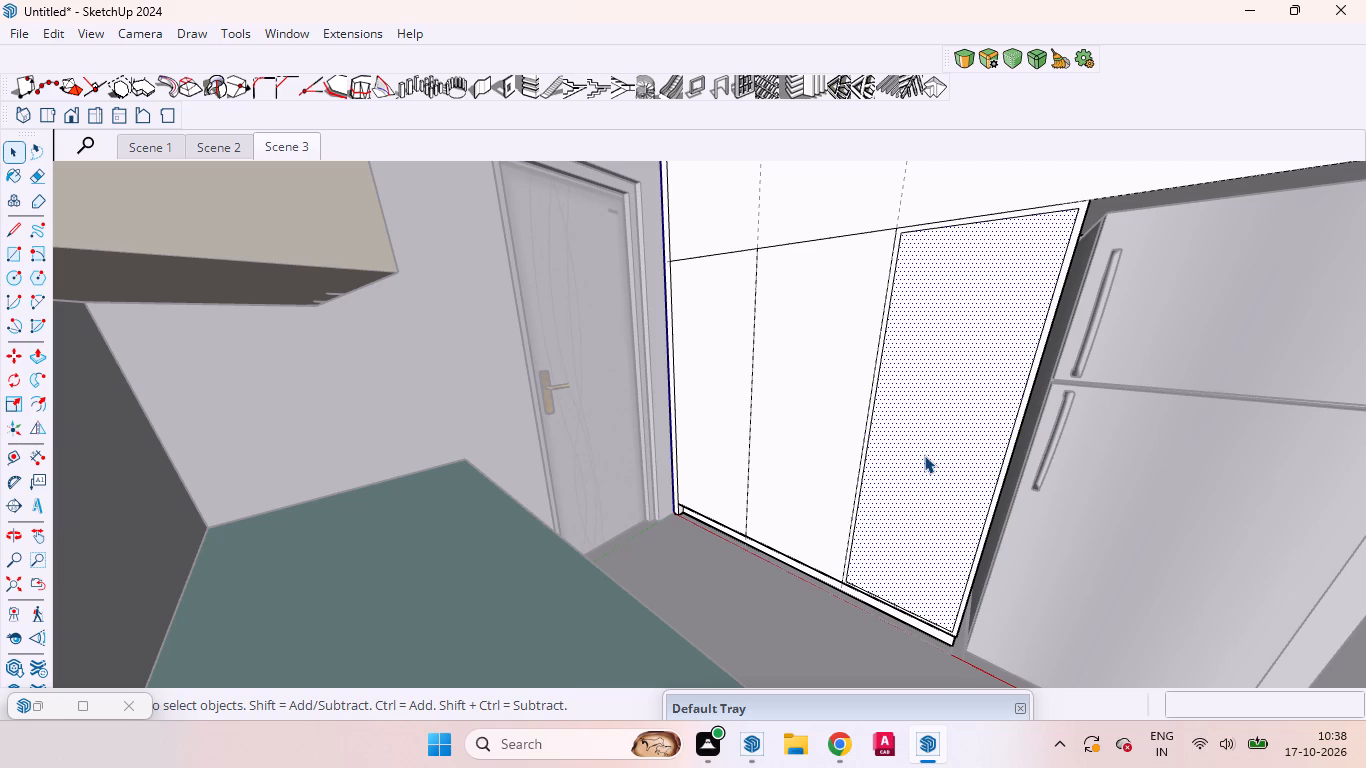
key(l)
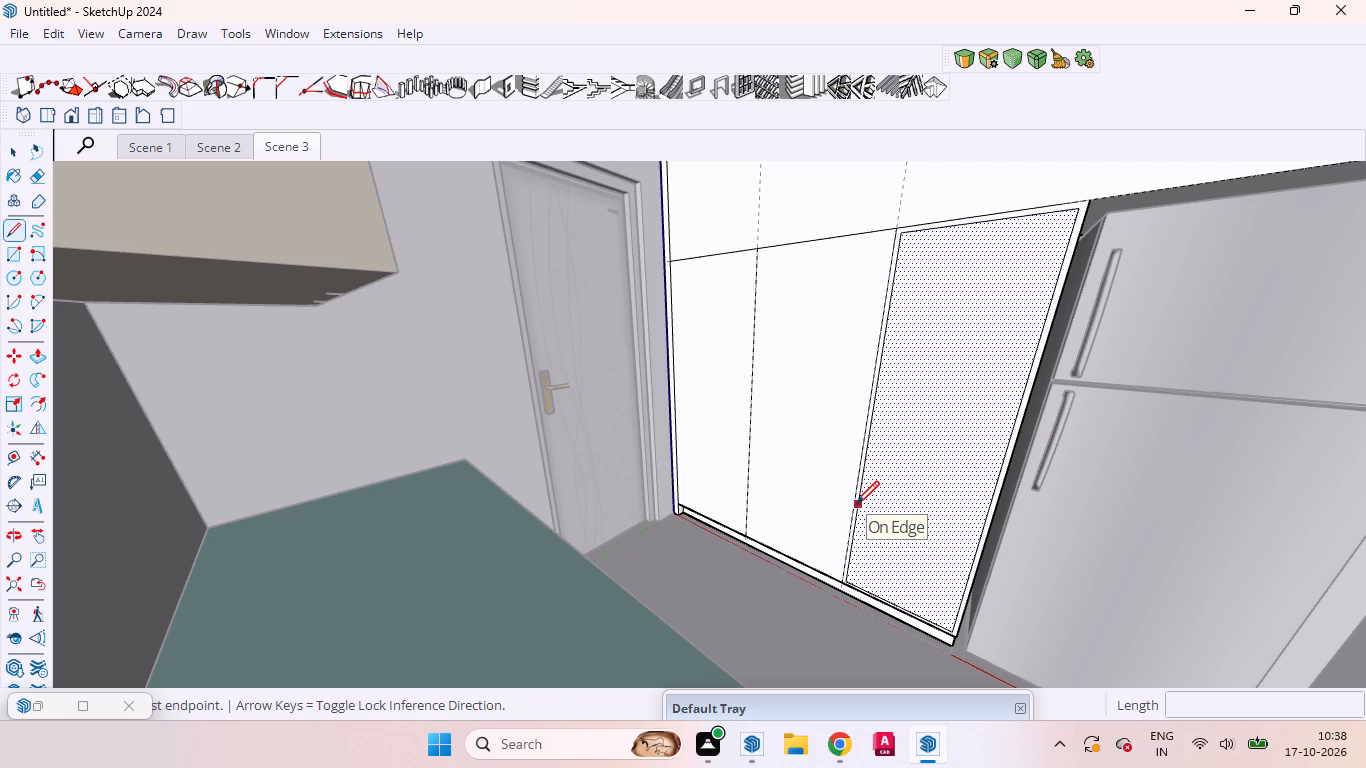
key(space)
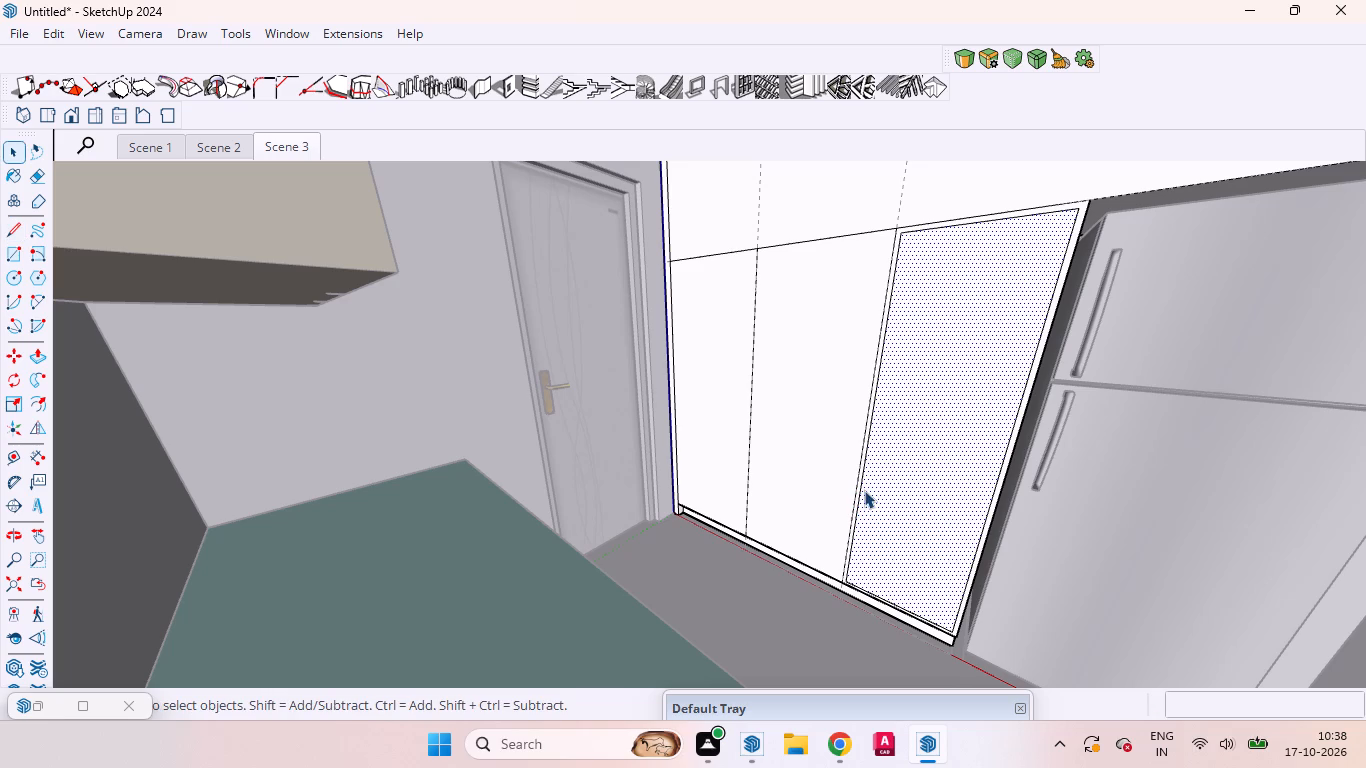
click(858, 487)
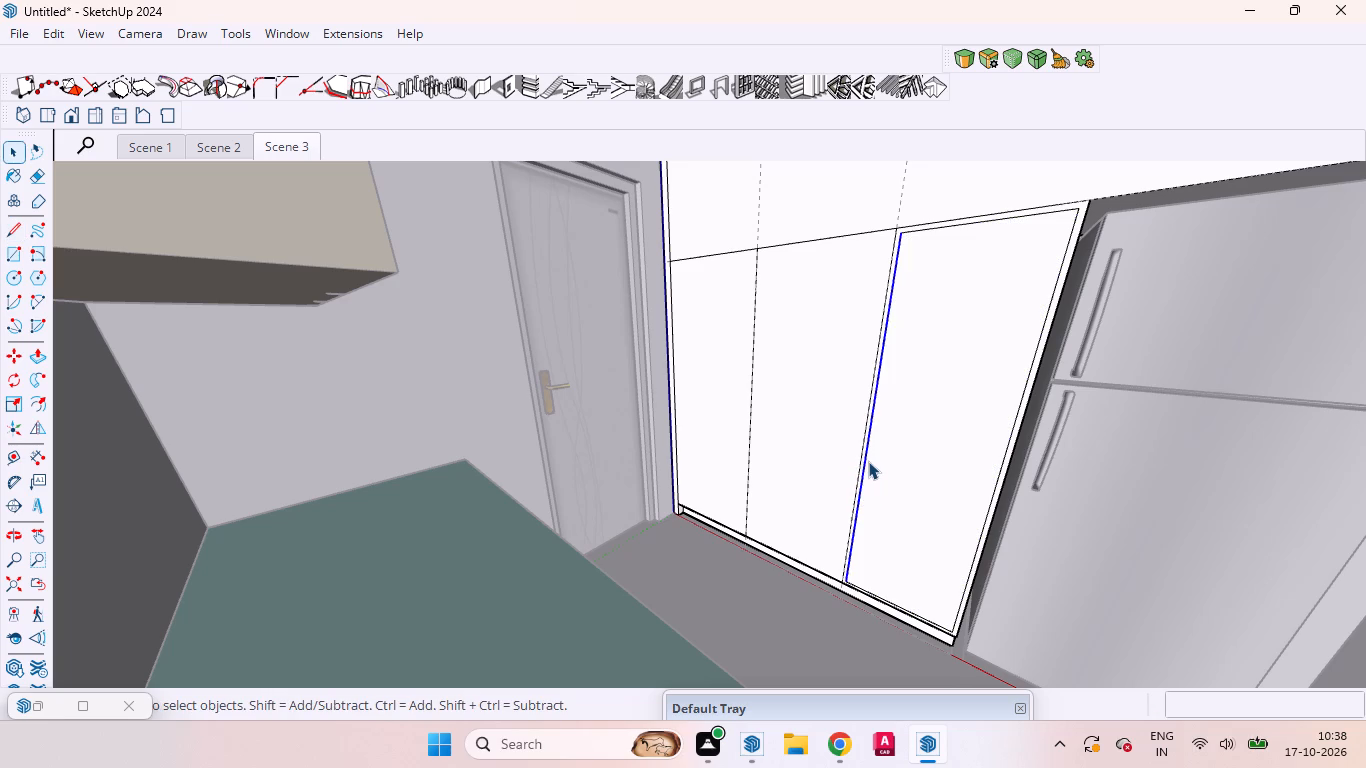
right_click(864, 462)
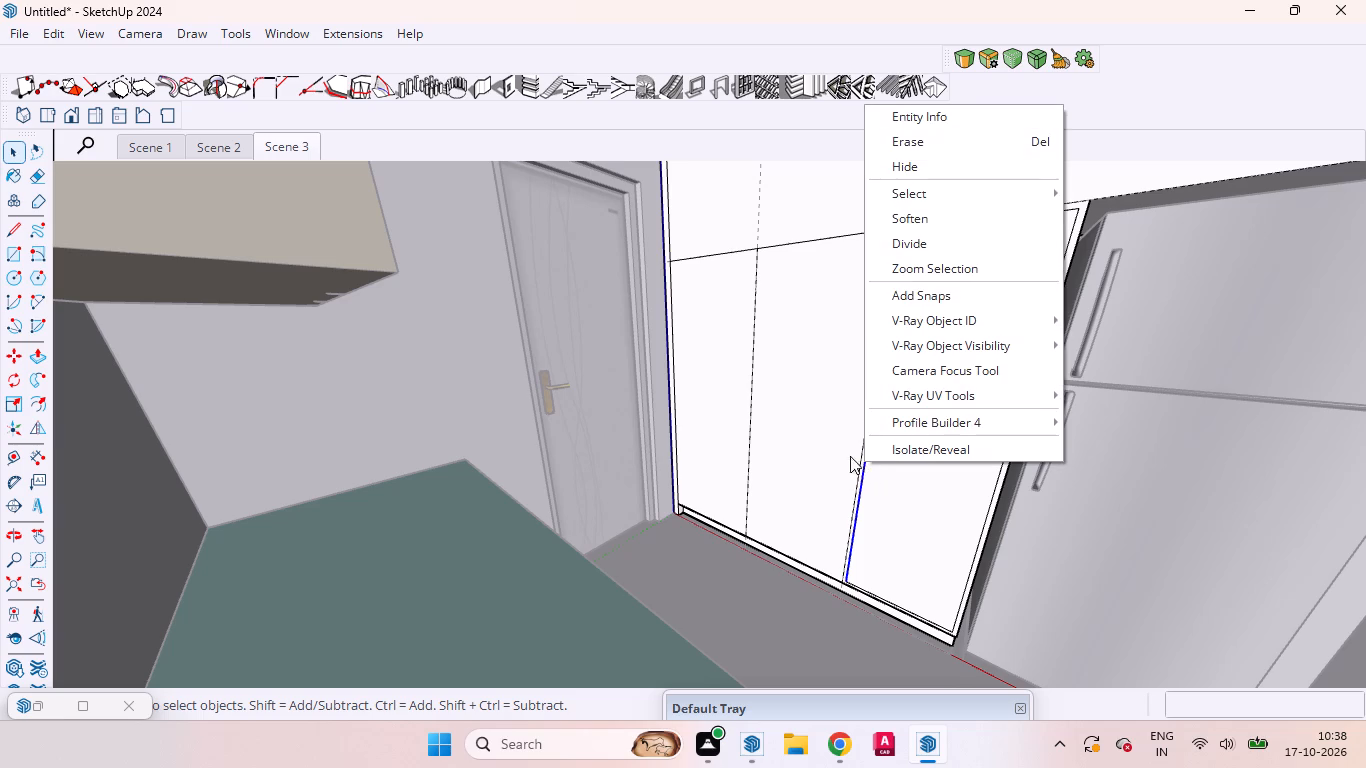
click(881, 231)
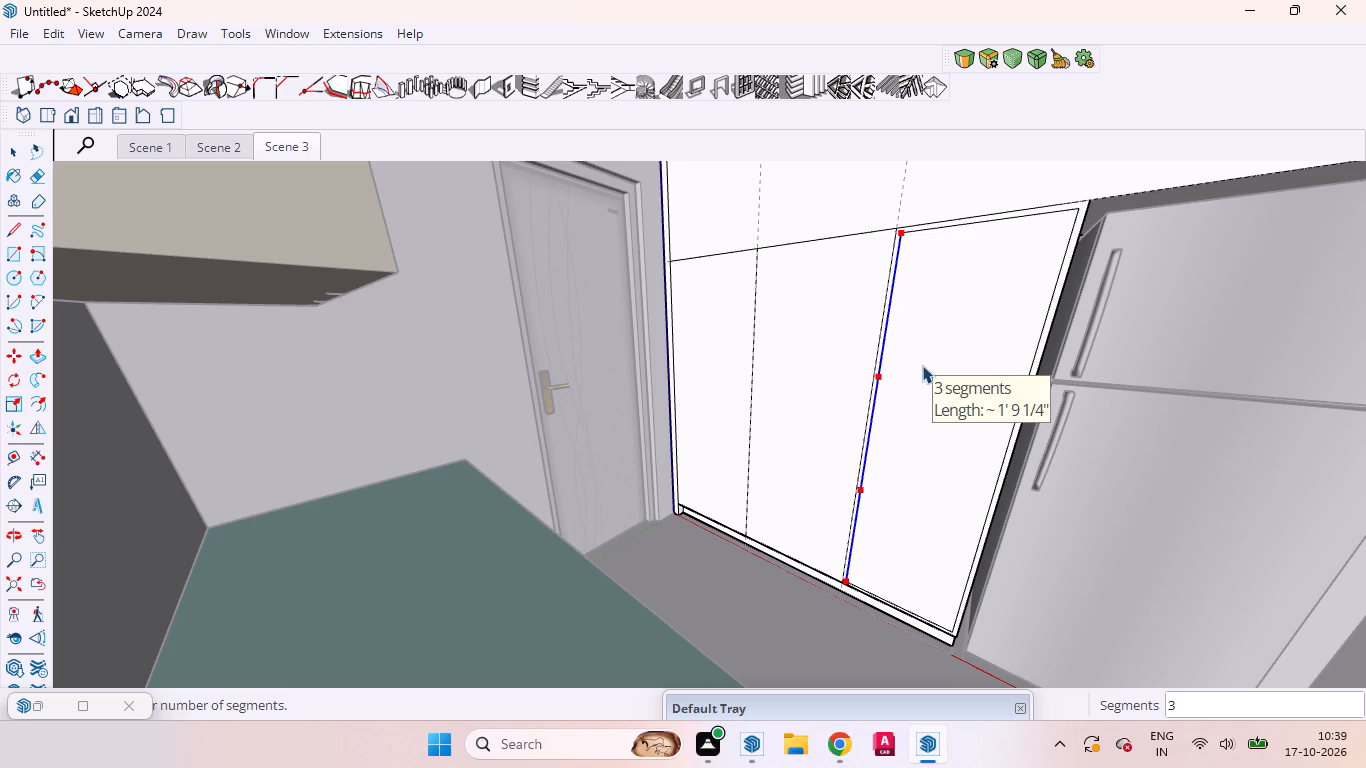
click(922, 365)
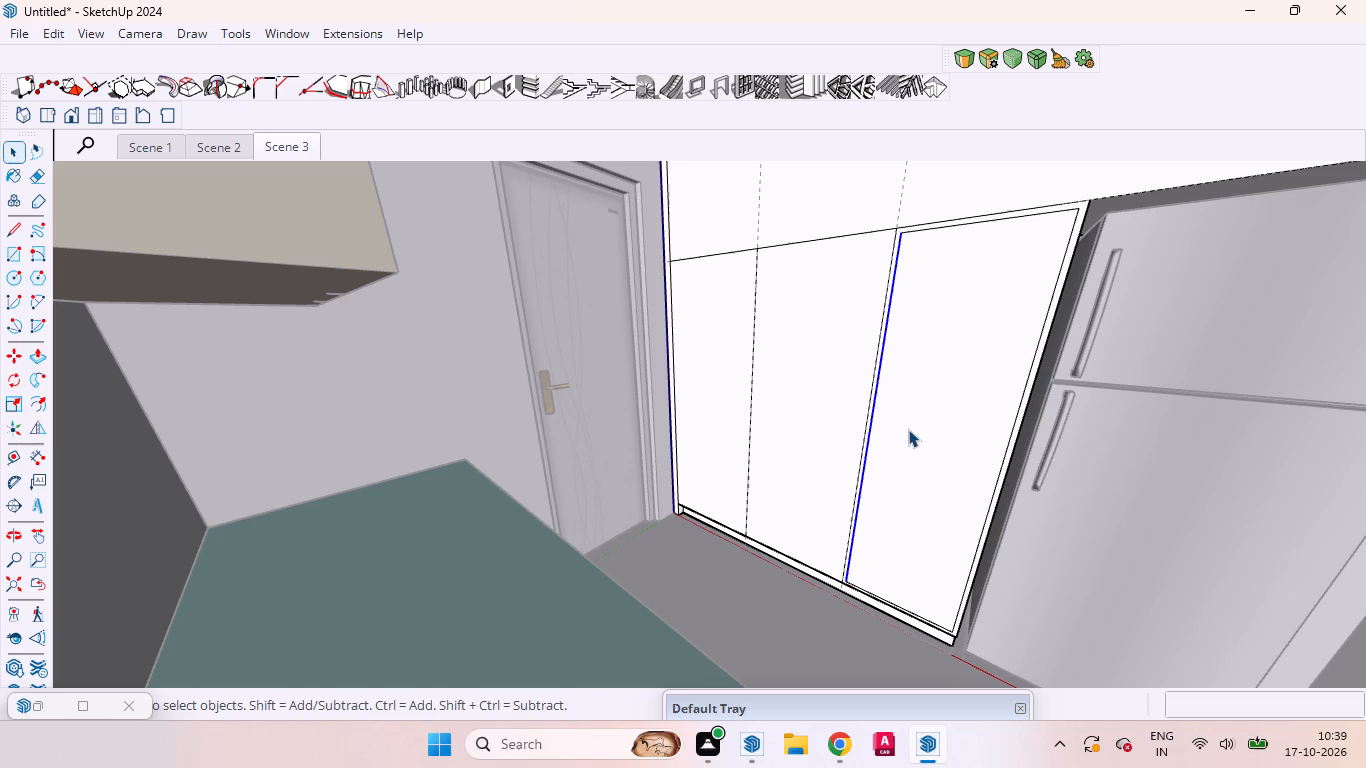
Draw two horizontal lines about 1' 6 1/16" long across the inset panel from the edge's division points.
key(l)
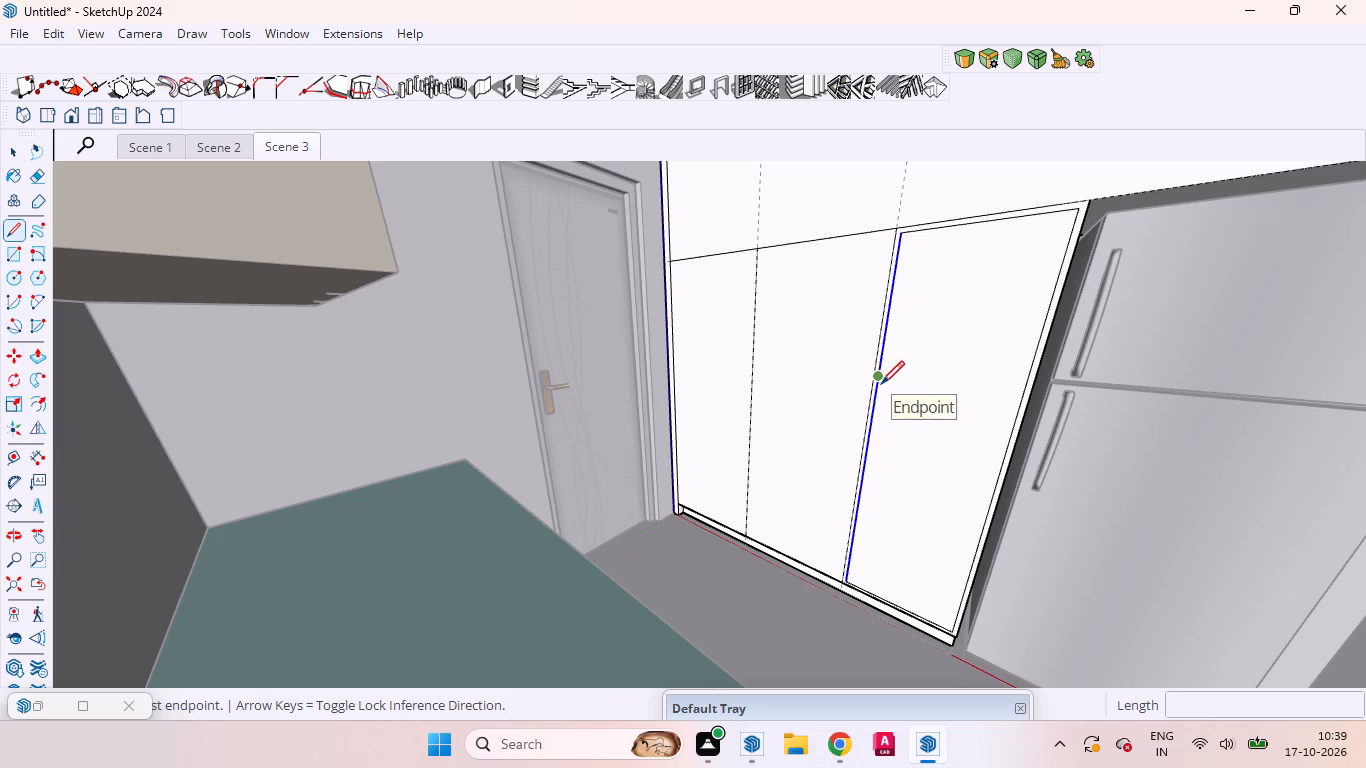
click(881, 384)
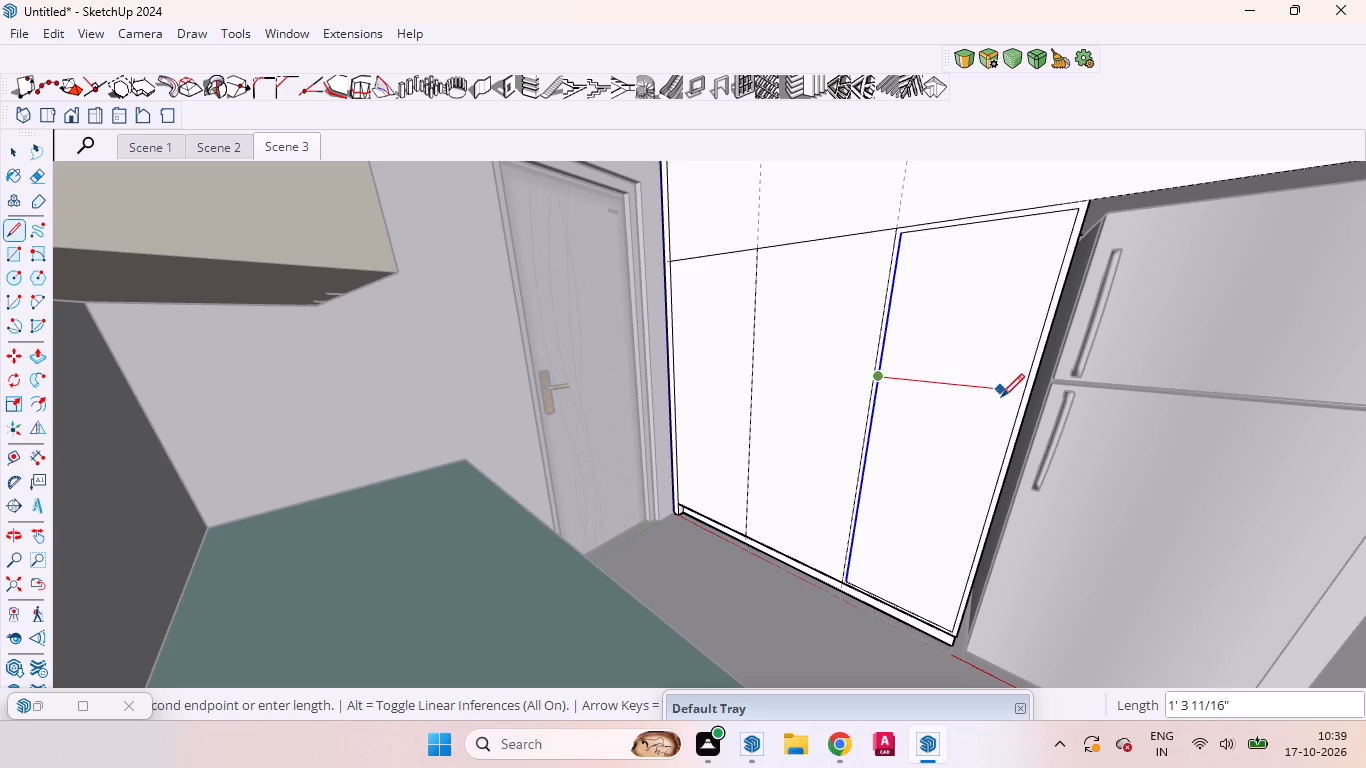
click(1022, 396)
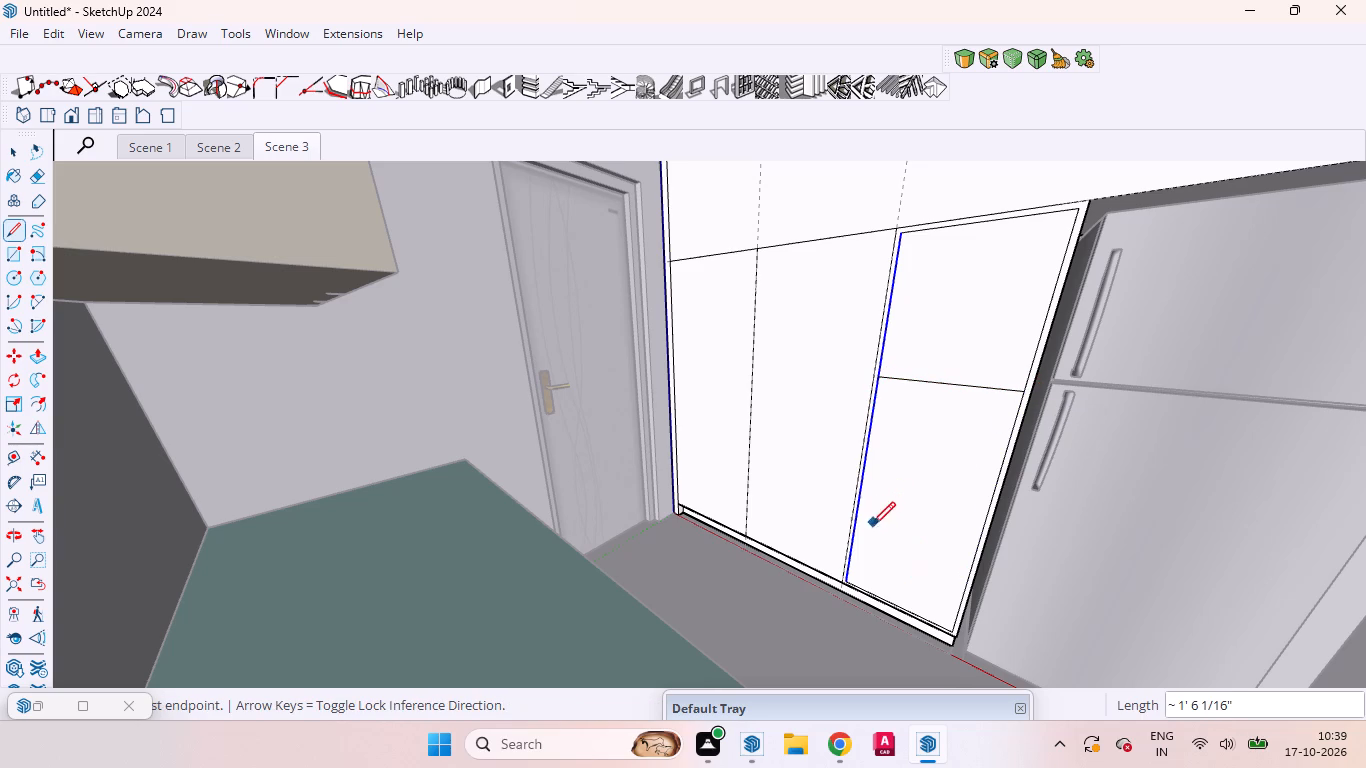
click(860, 491)
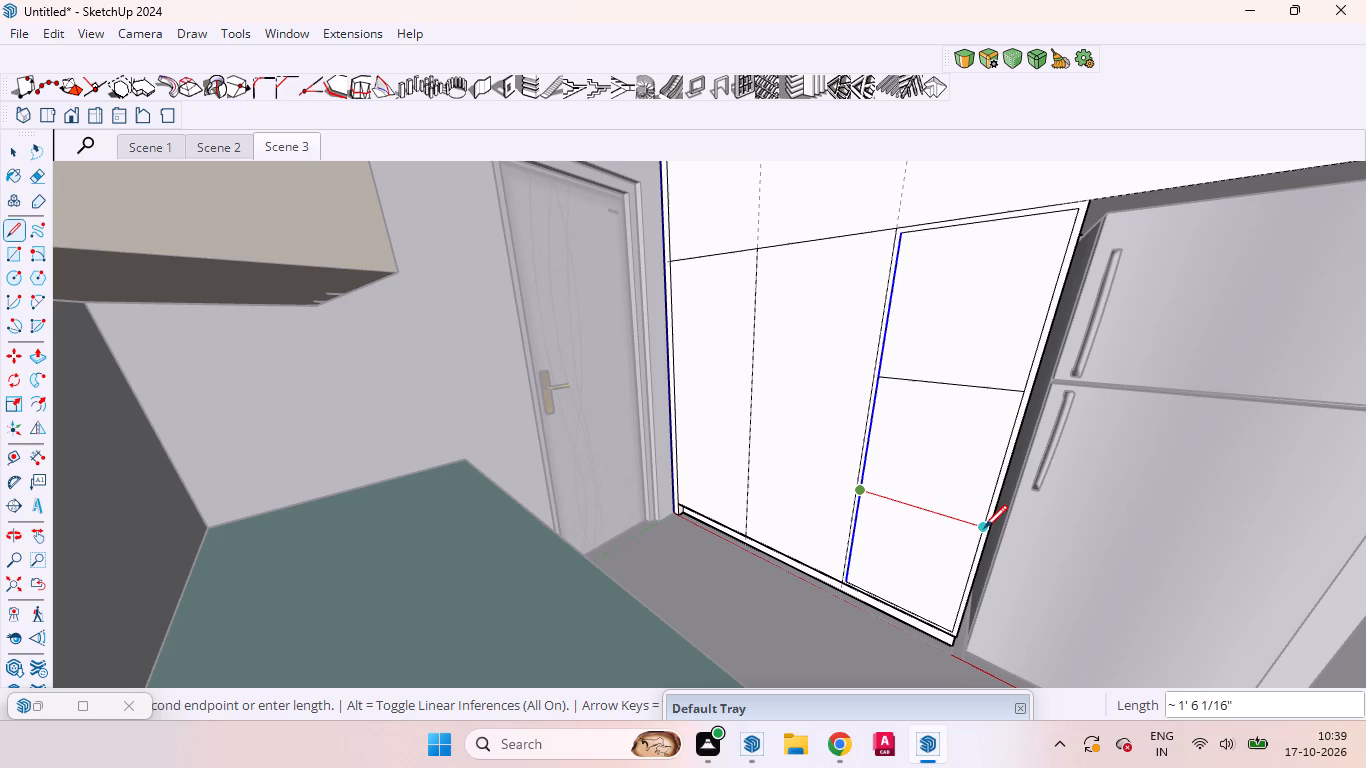
click(984, 528)
key(space)
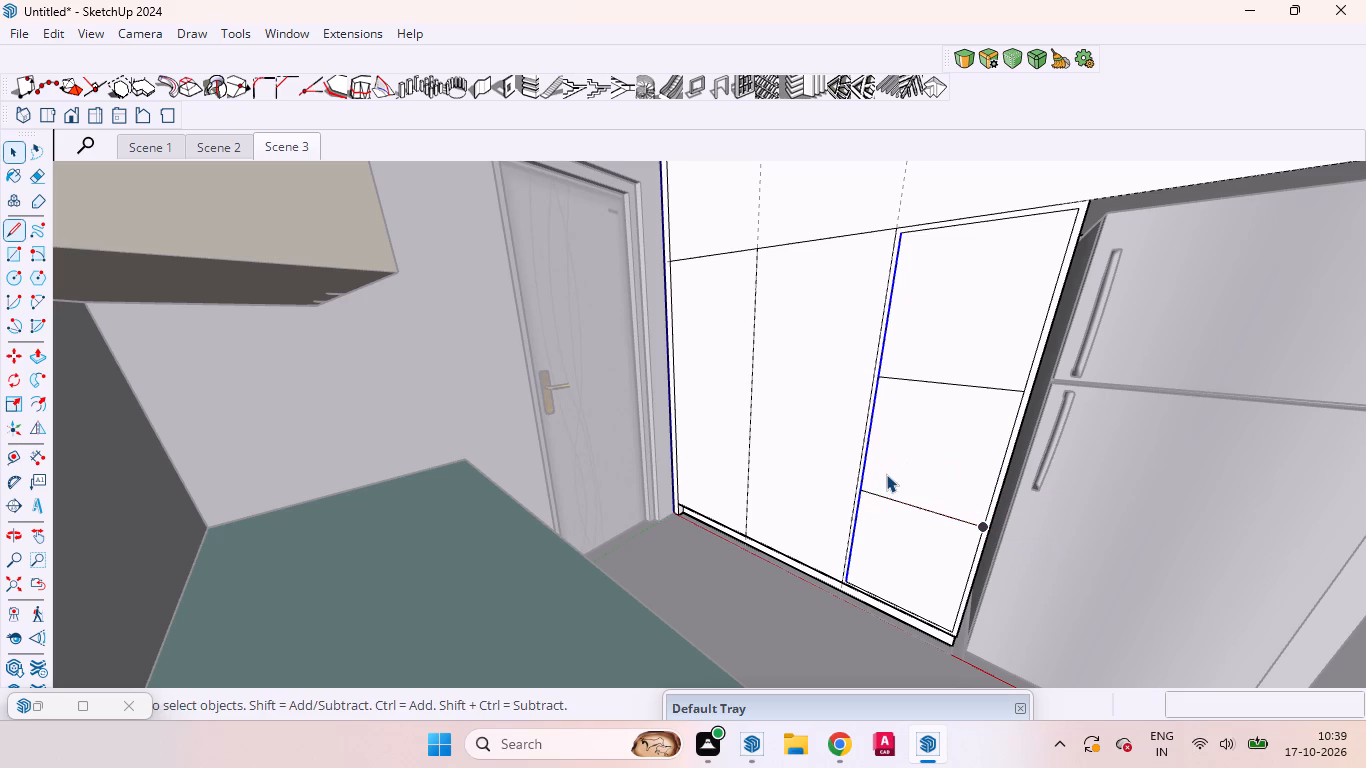
Copy both horizontal division lines 18 mm upward to form the shelf thicknesses.
click(915, 448)
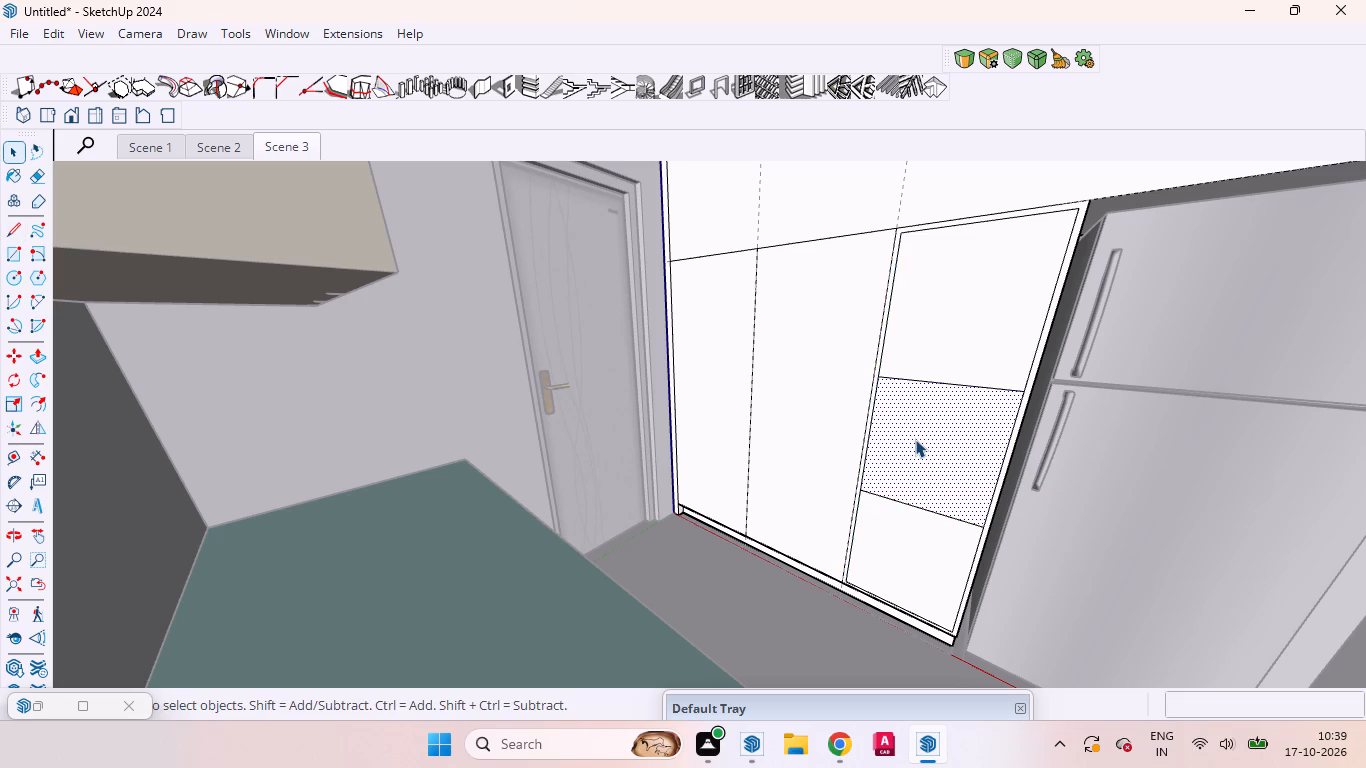
click(928, 381)
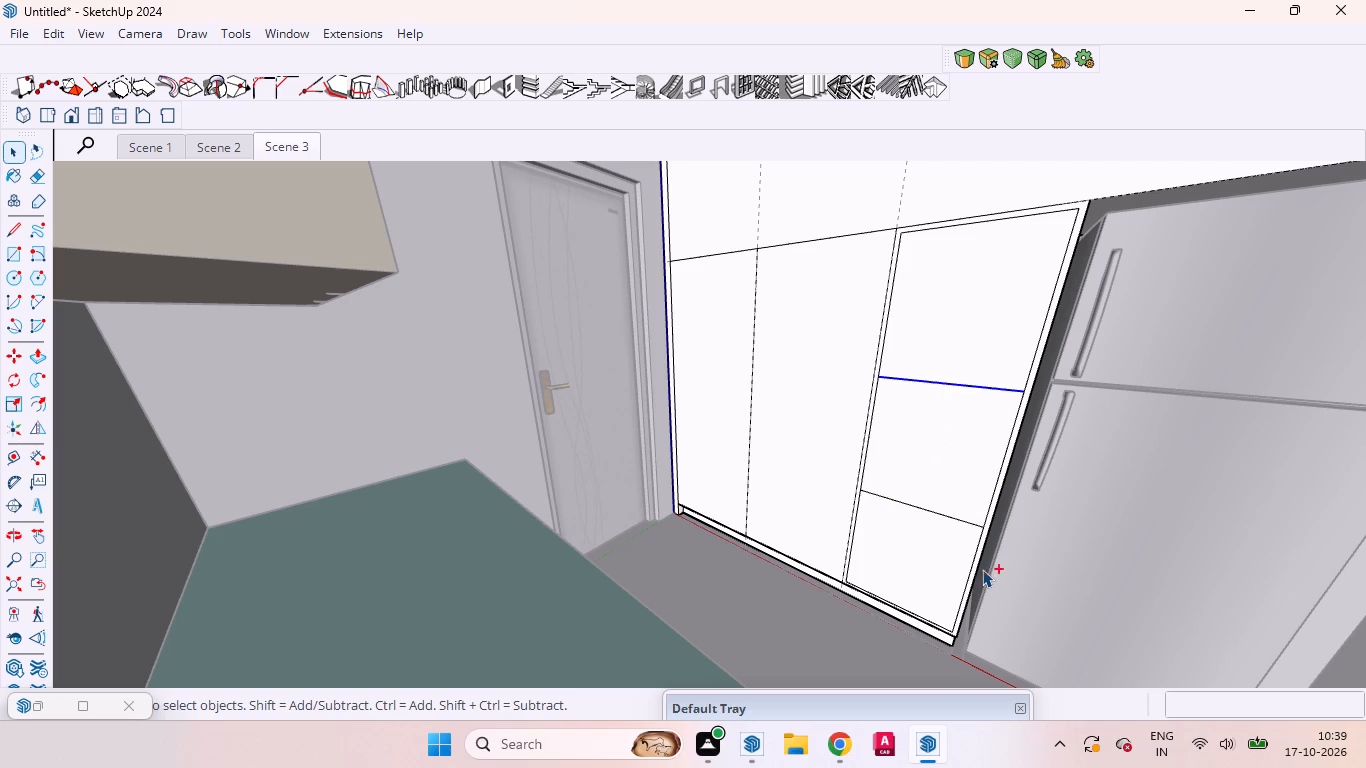
ctrl+click(946, 514)
key(m)
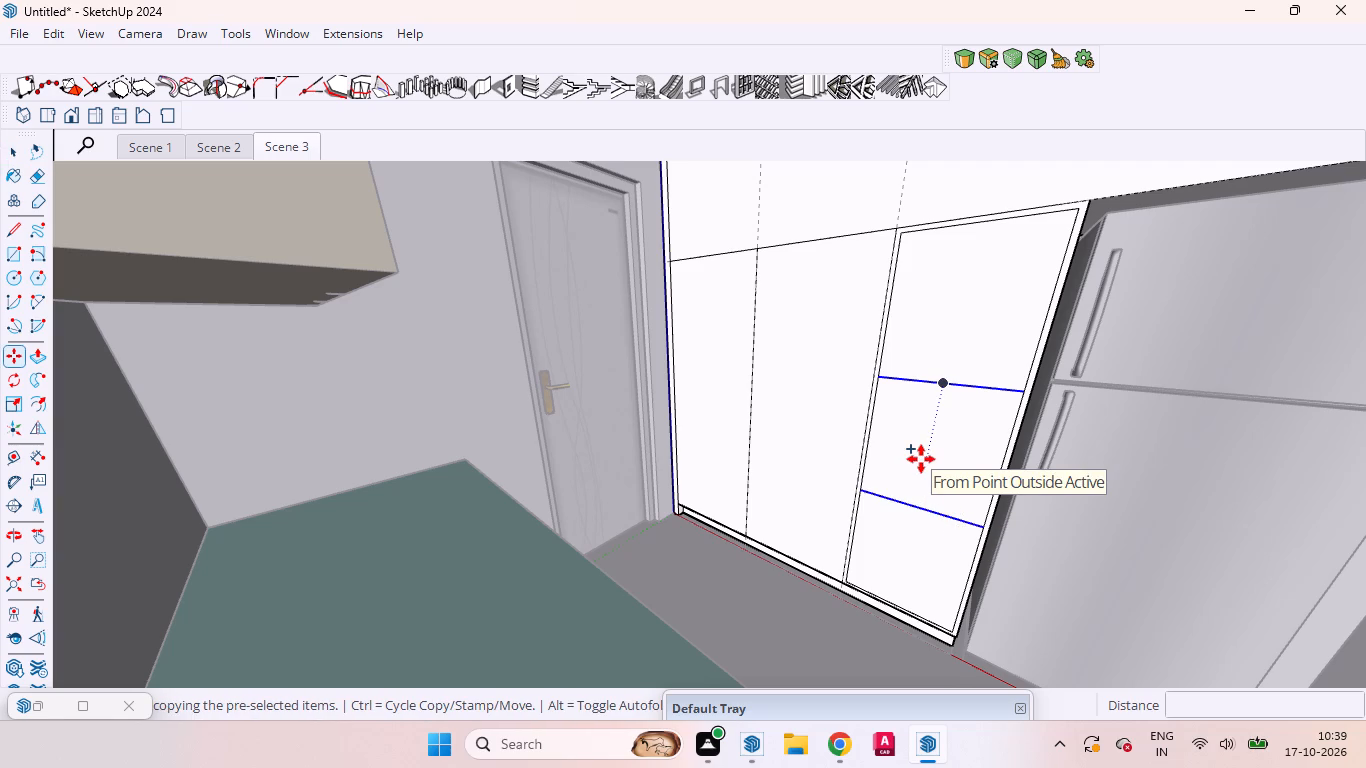
click(921, 459)
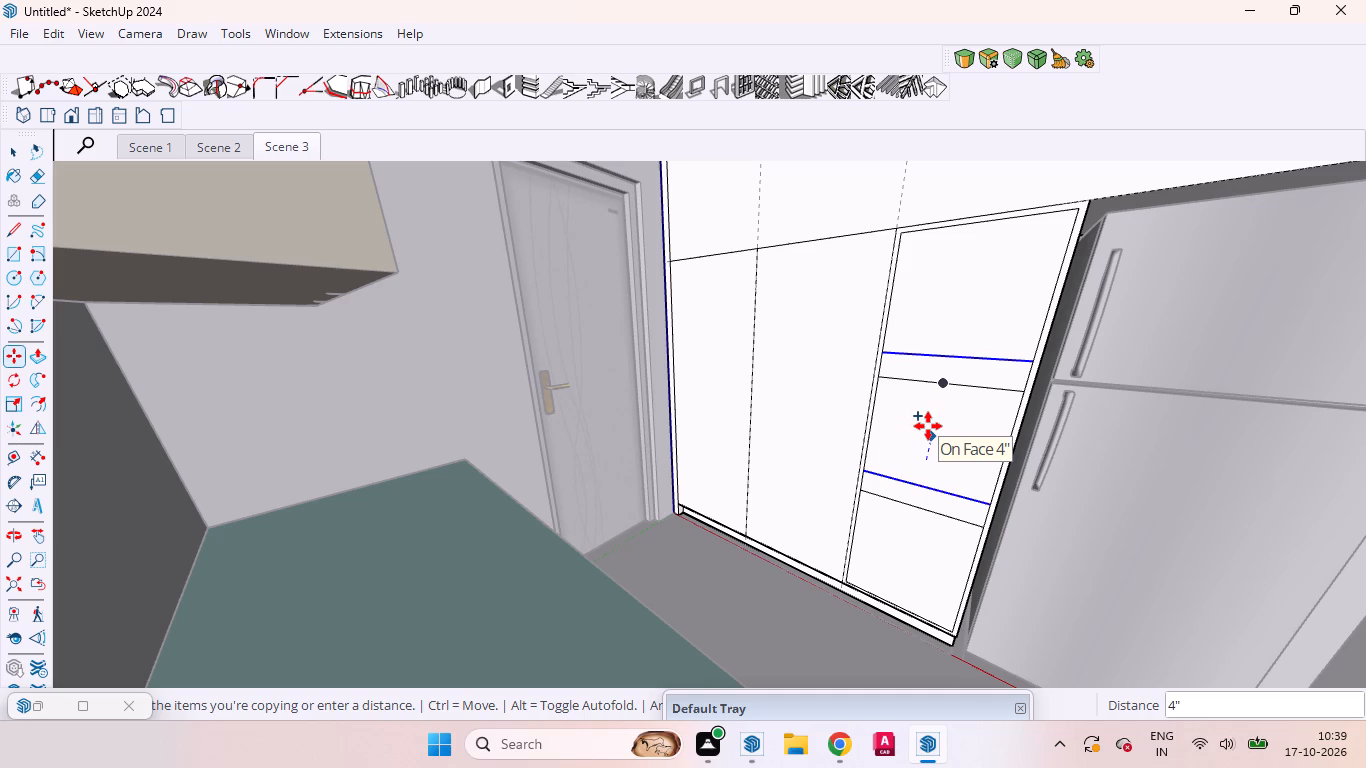
key(Up)
text(18mm)
key(Return)
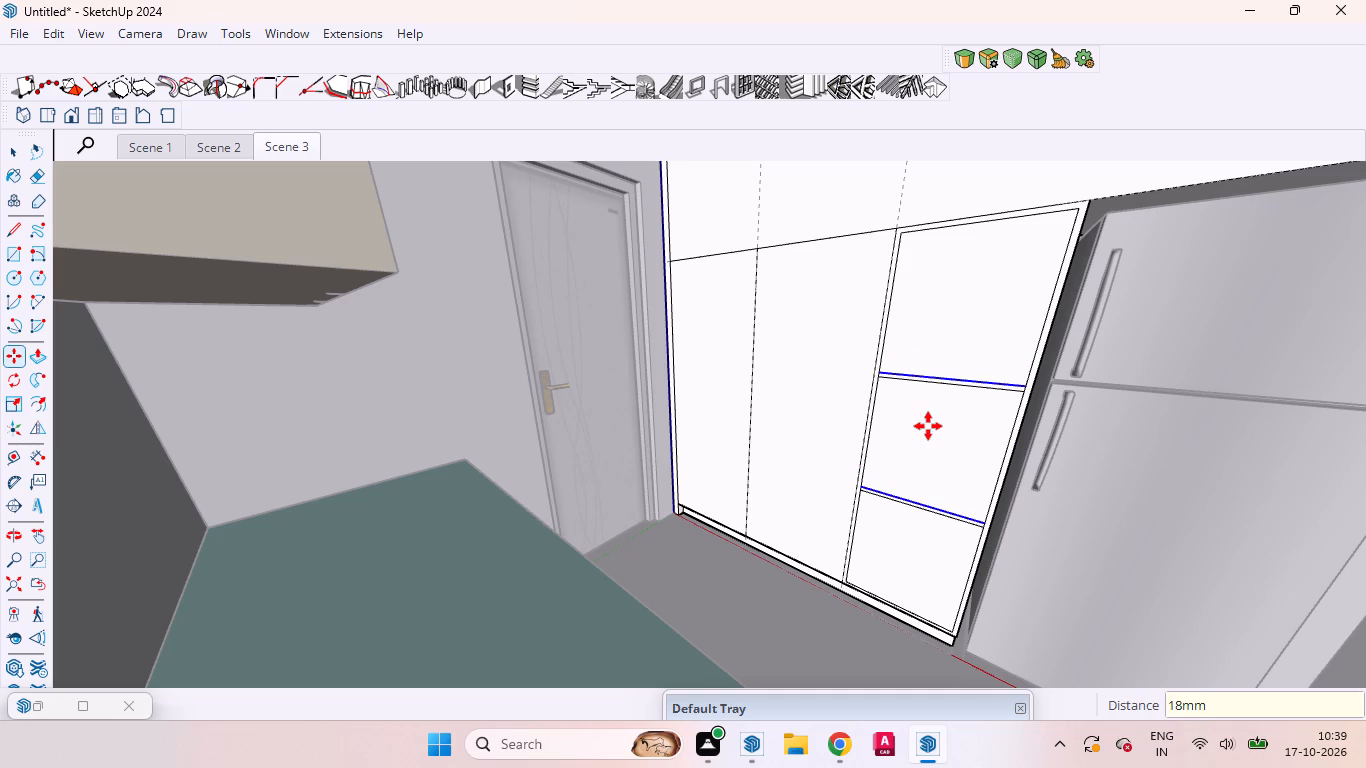
key(space)
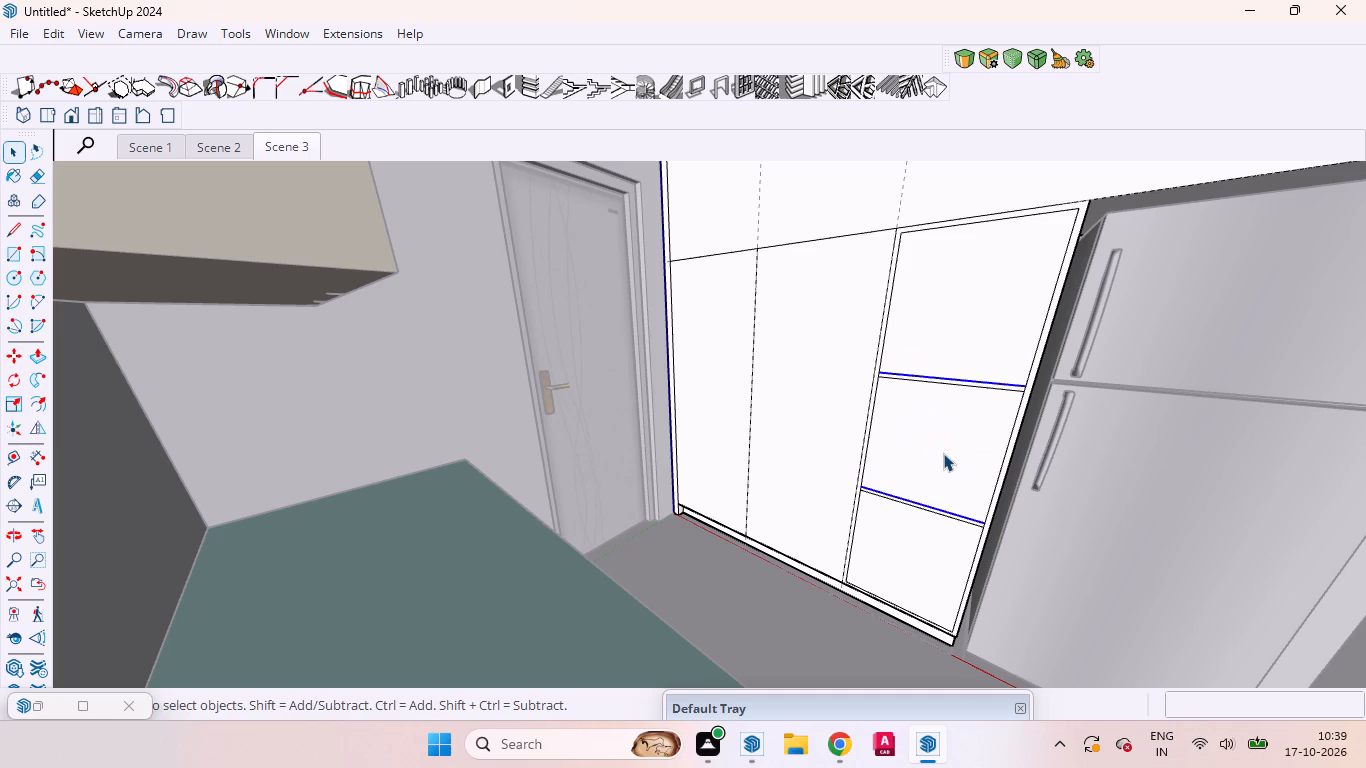
click(917, 434)
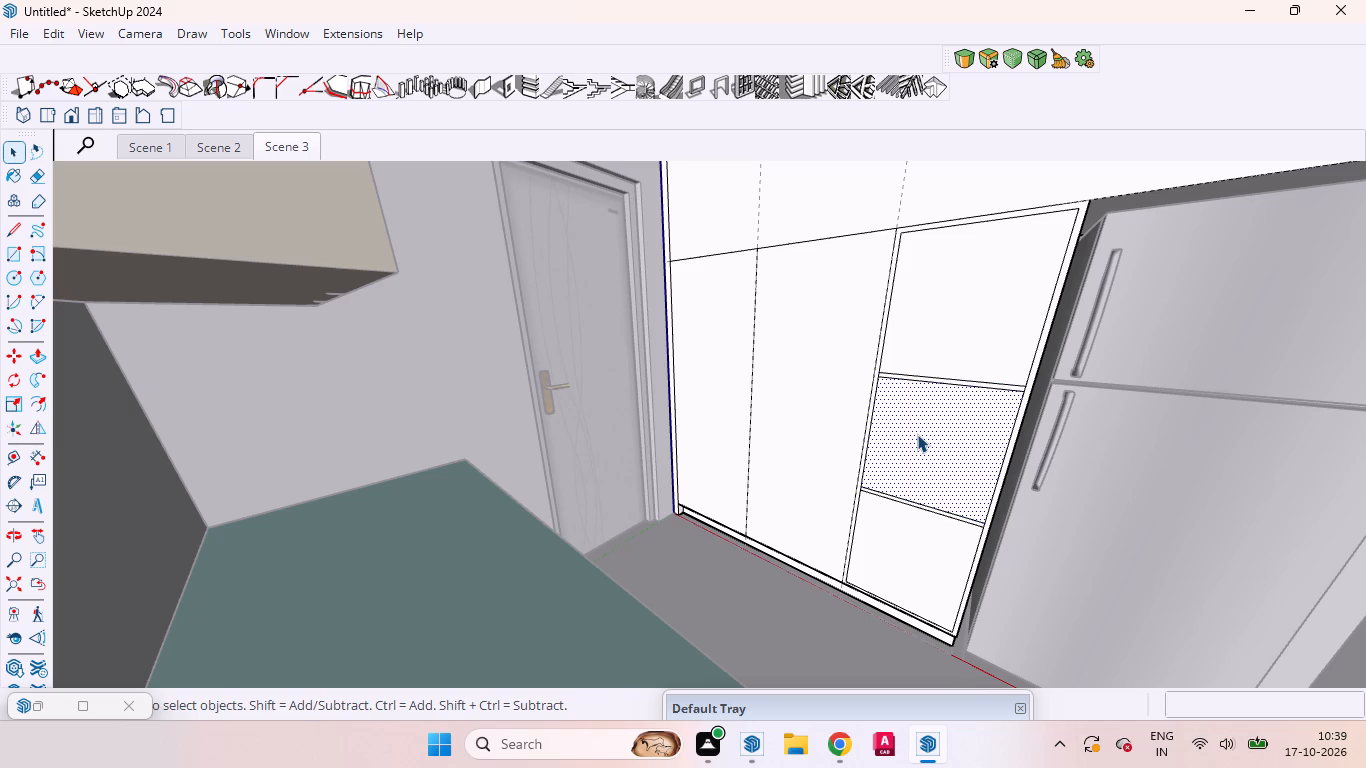
Push the middle, upper and lower compartment faces of the shelf panel beside the refrigerator back 580 mm.
key(p)
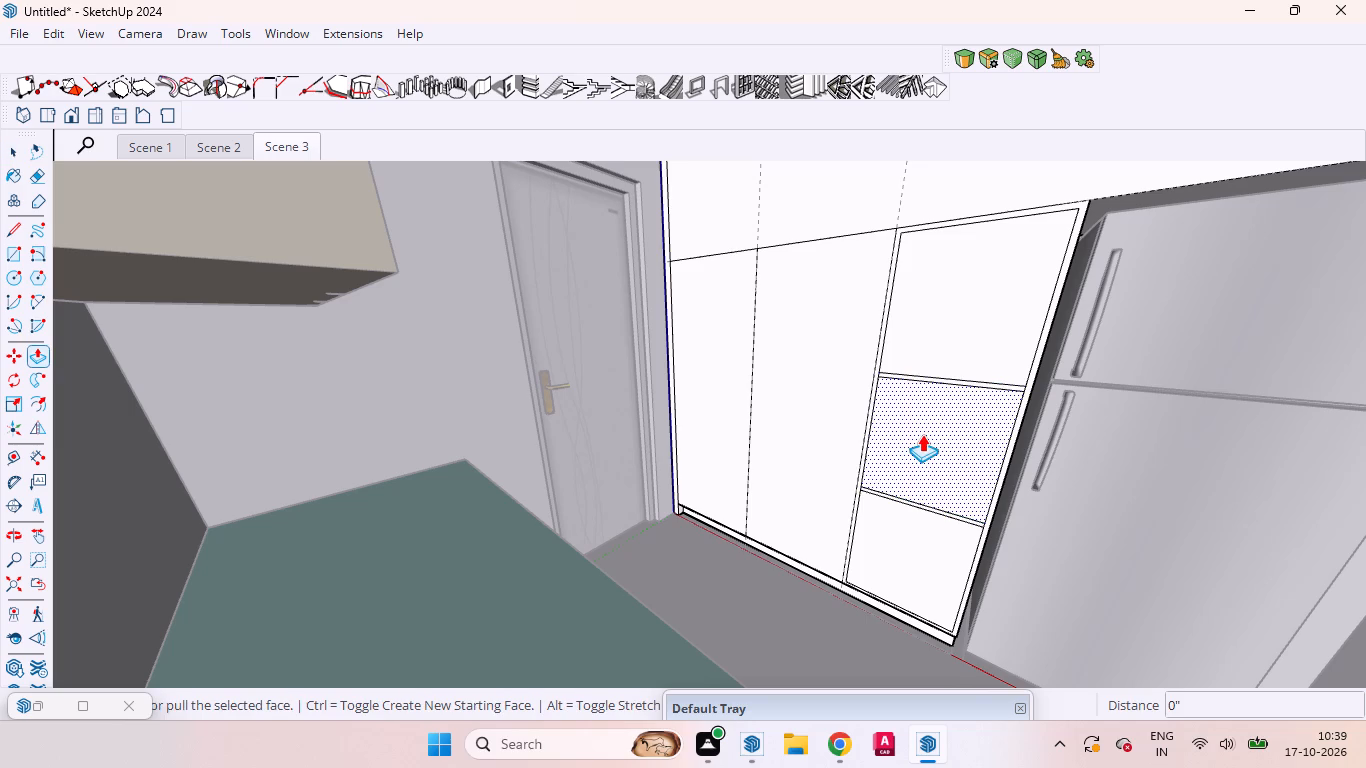
drag(922, 434, 918, 411)
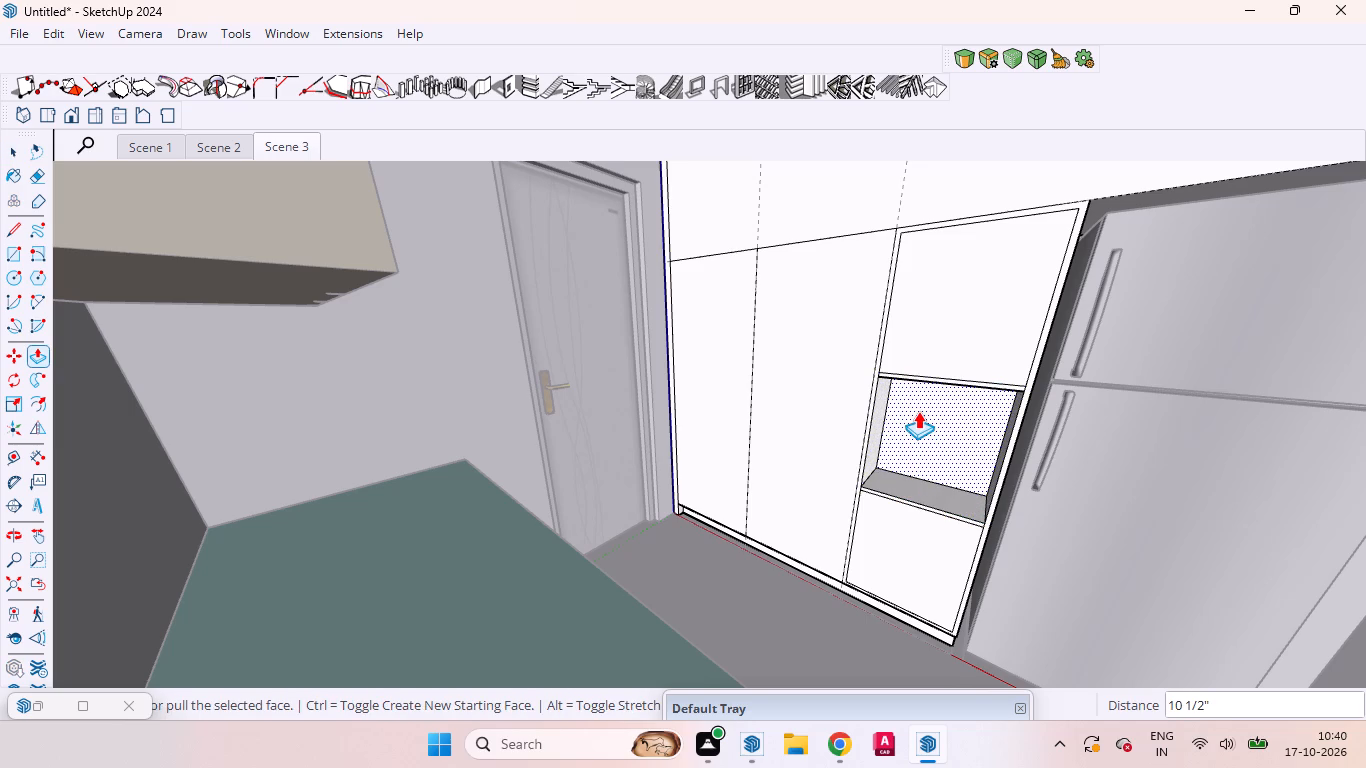
key(1)
key(BackSpace)
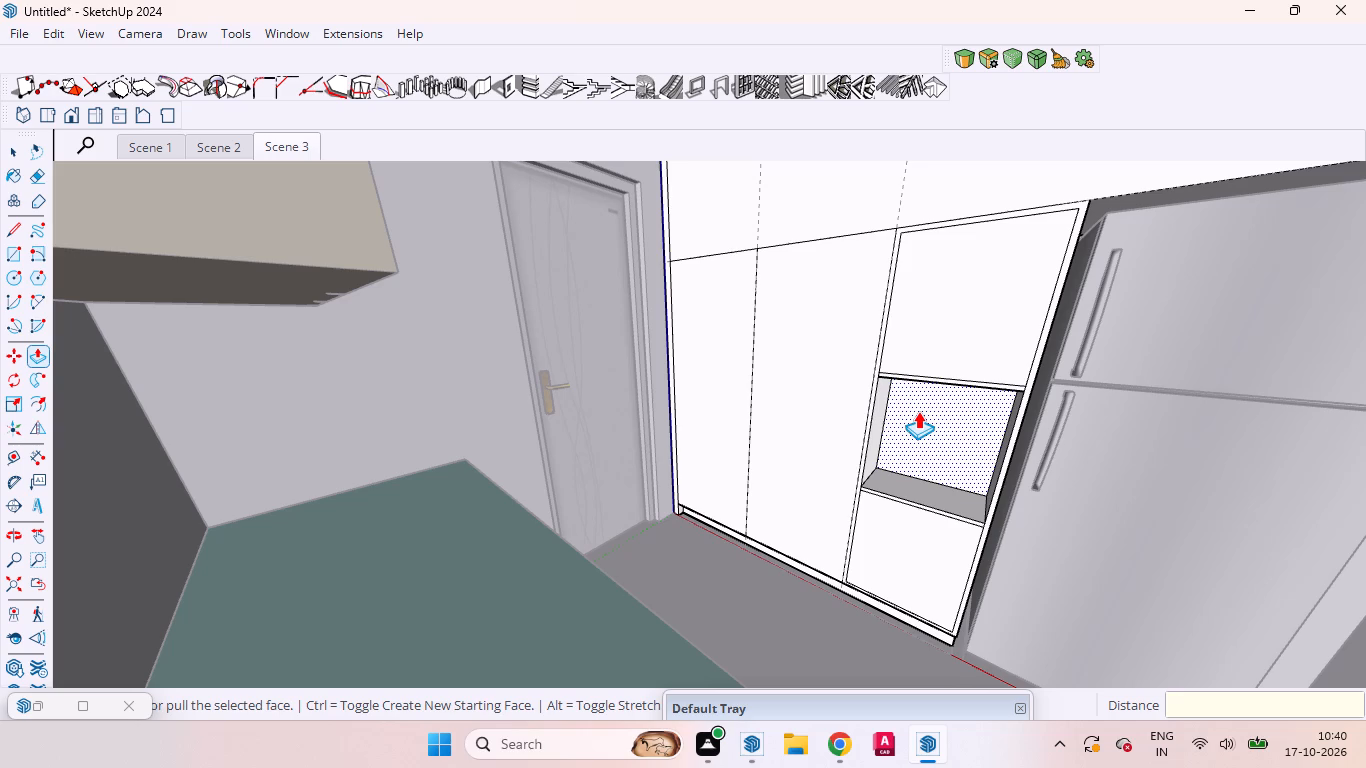
text(58)
key(0)
text(mm)
key(Return)
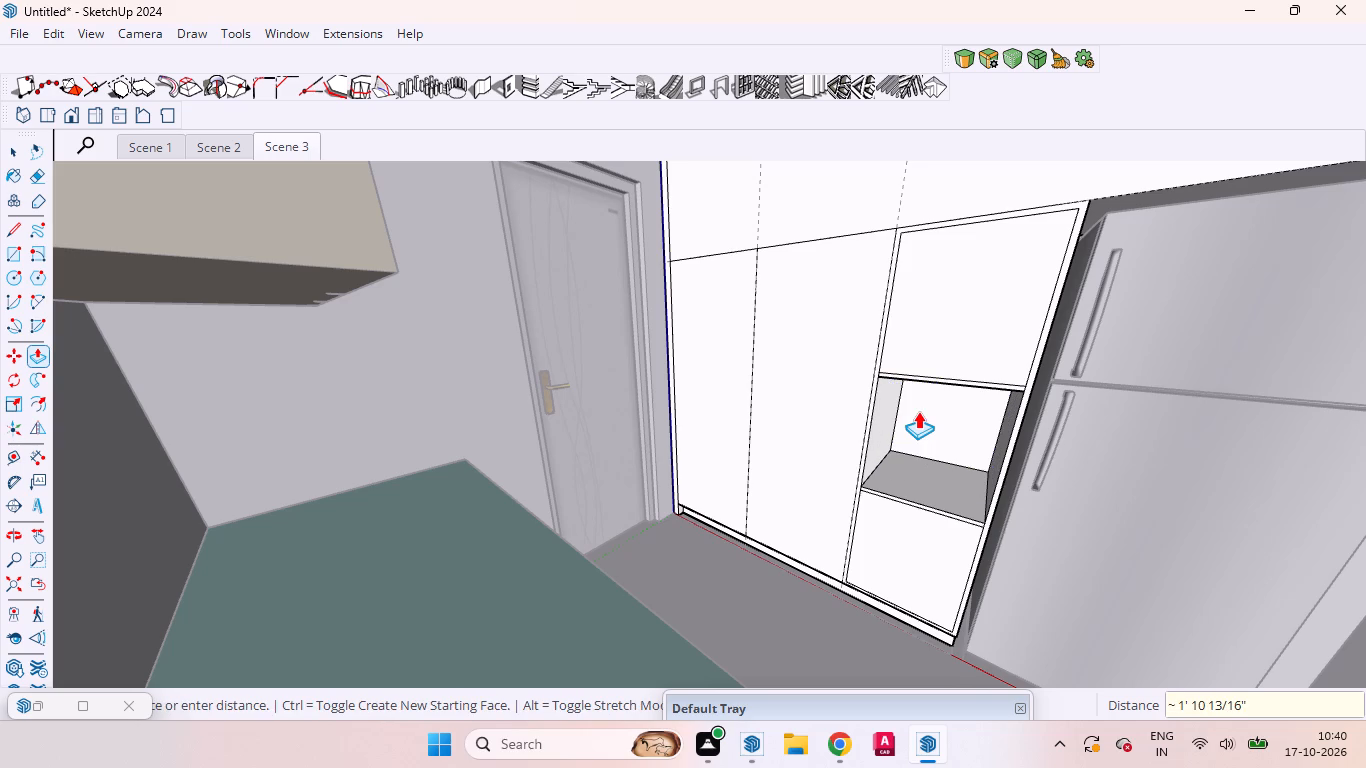
double_click(909, 306)
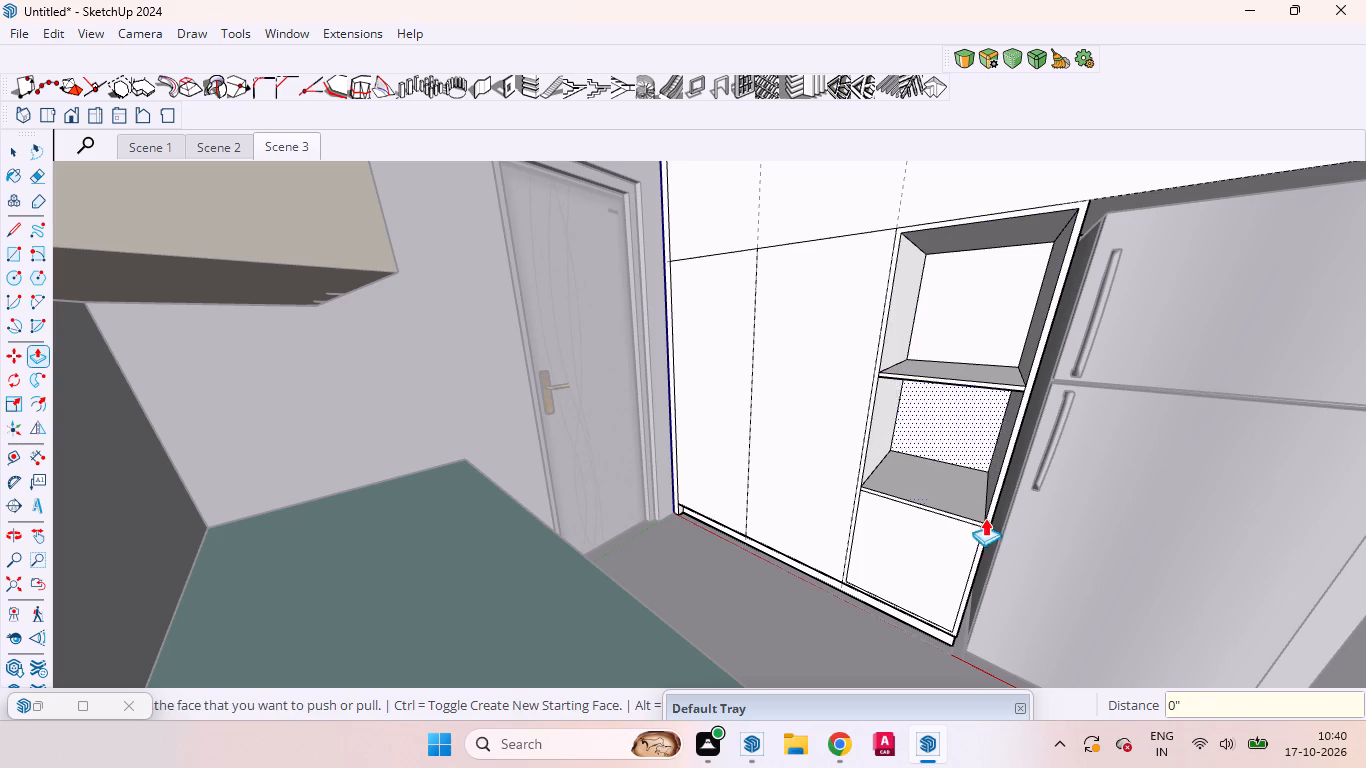
double_click(927, 548)
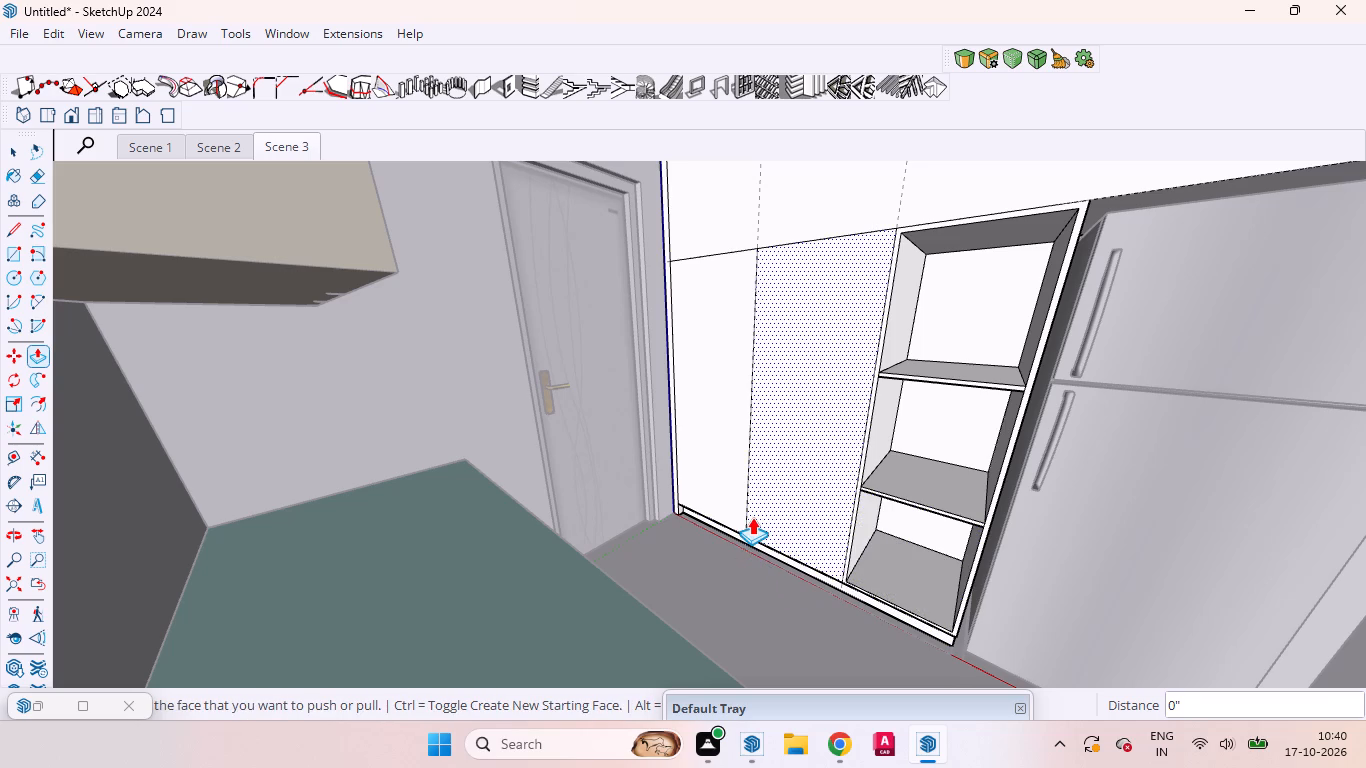
key(space)
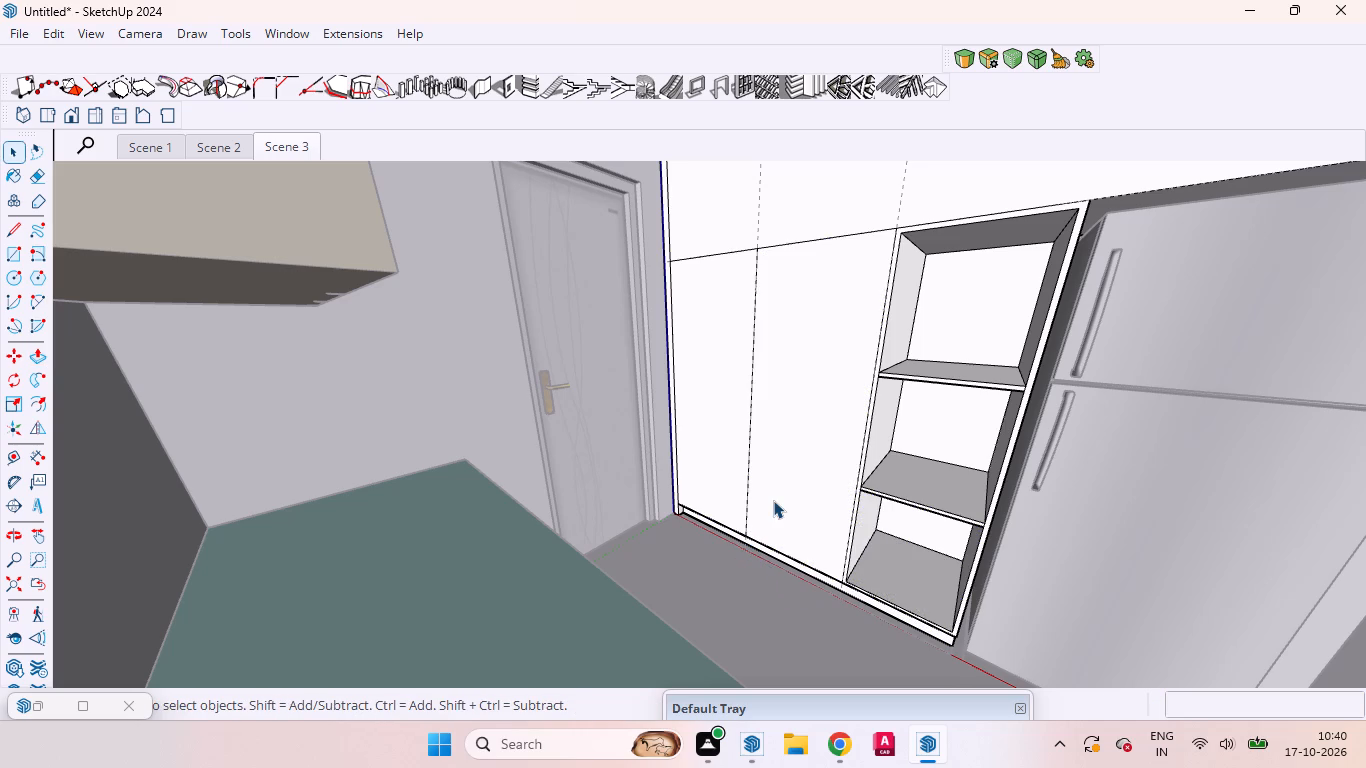
Copy the two vertical division lines on the lower panels 3 mm toward the door to form the shutter gaps.
click(860, 453)
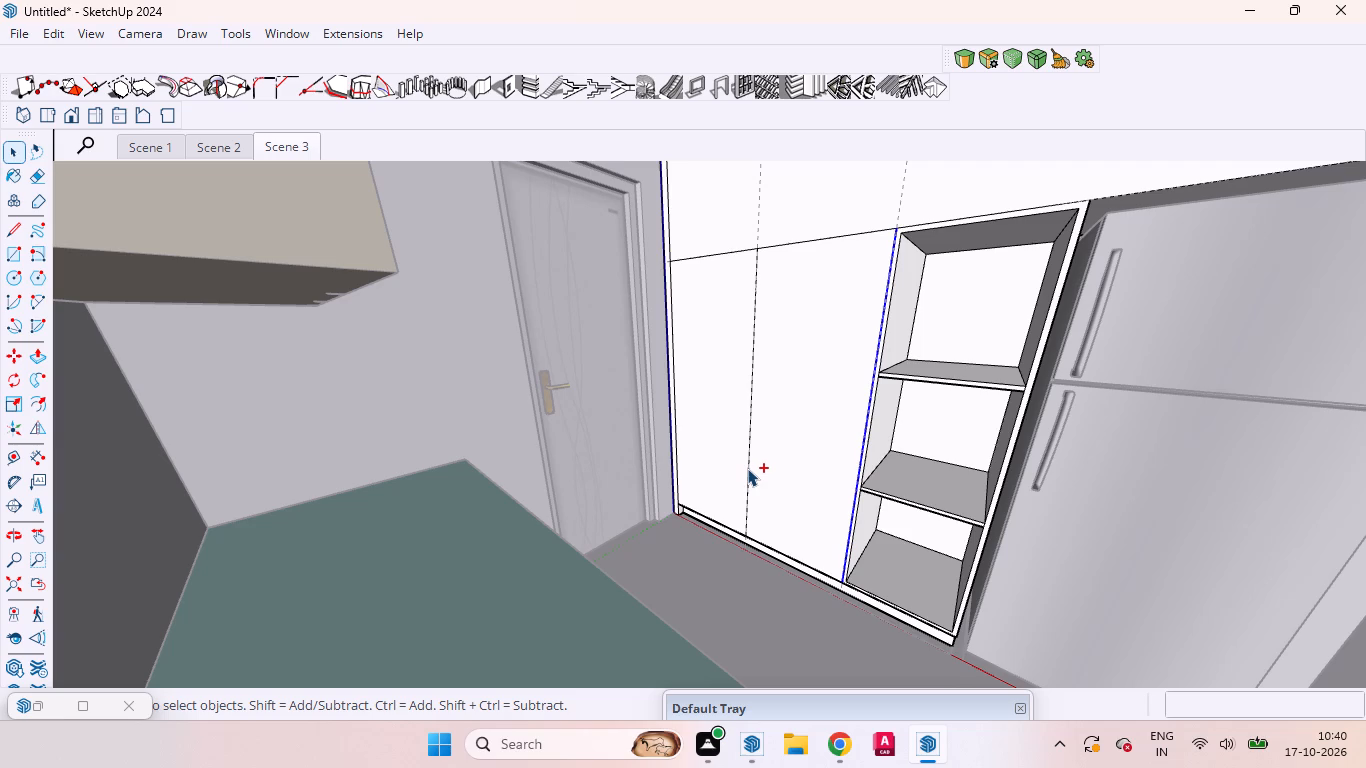
ctrl+click(747, 468)
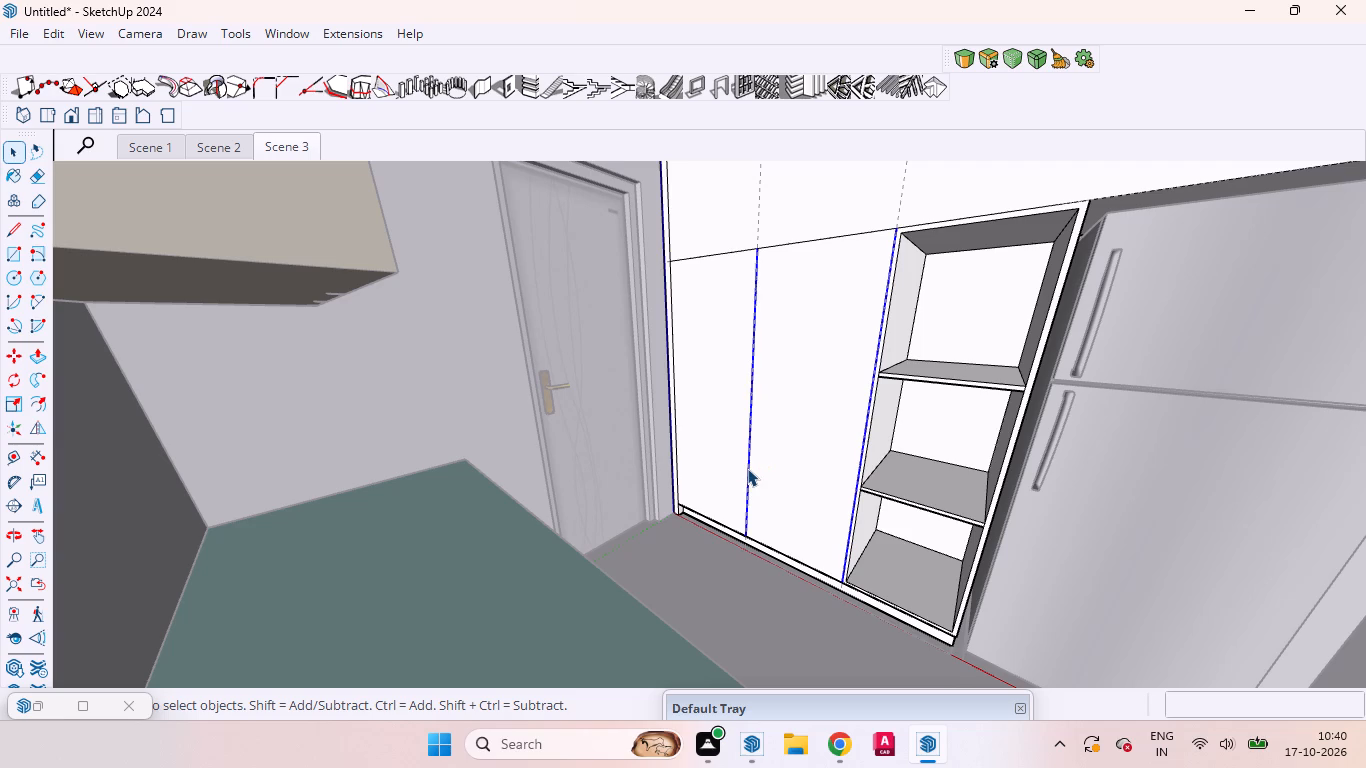
key(m)
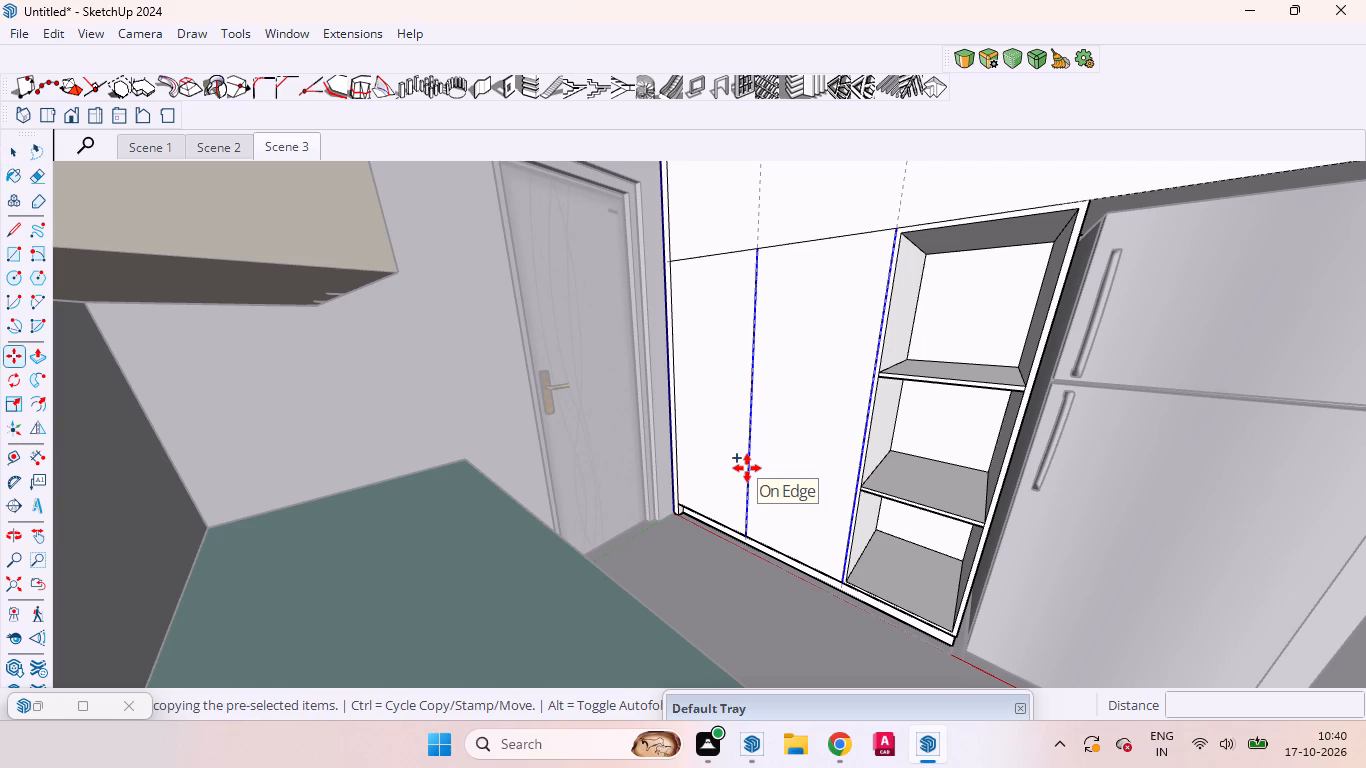
drag(782, 450, 775, 450)
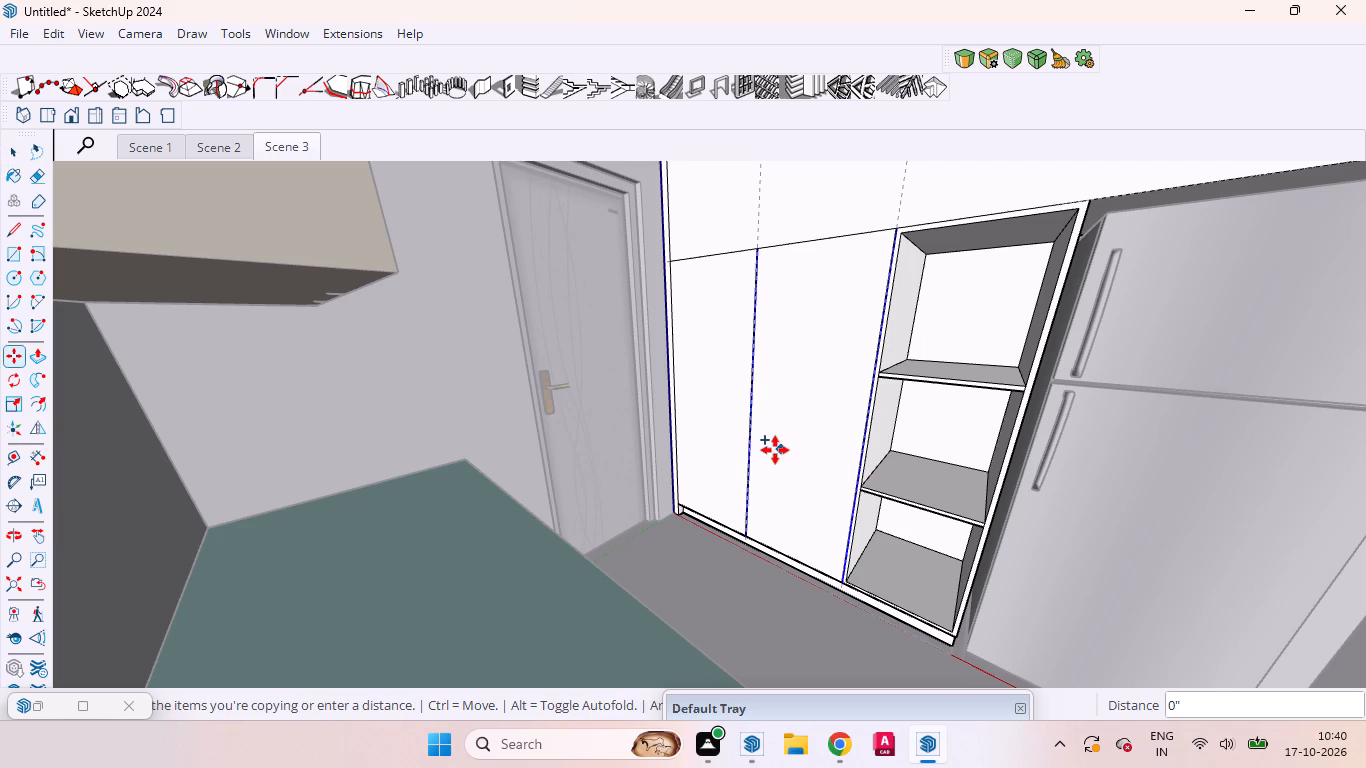
drag(775, 450, 763, 447)
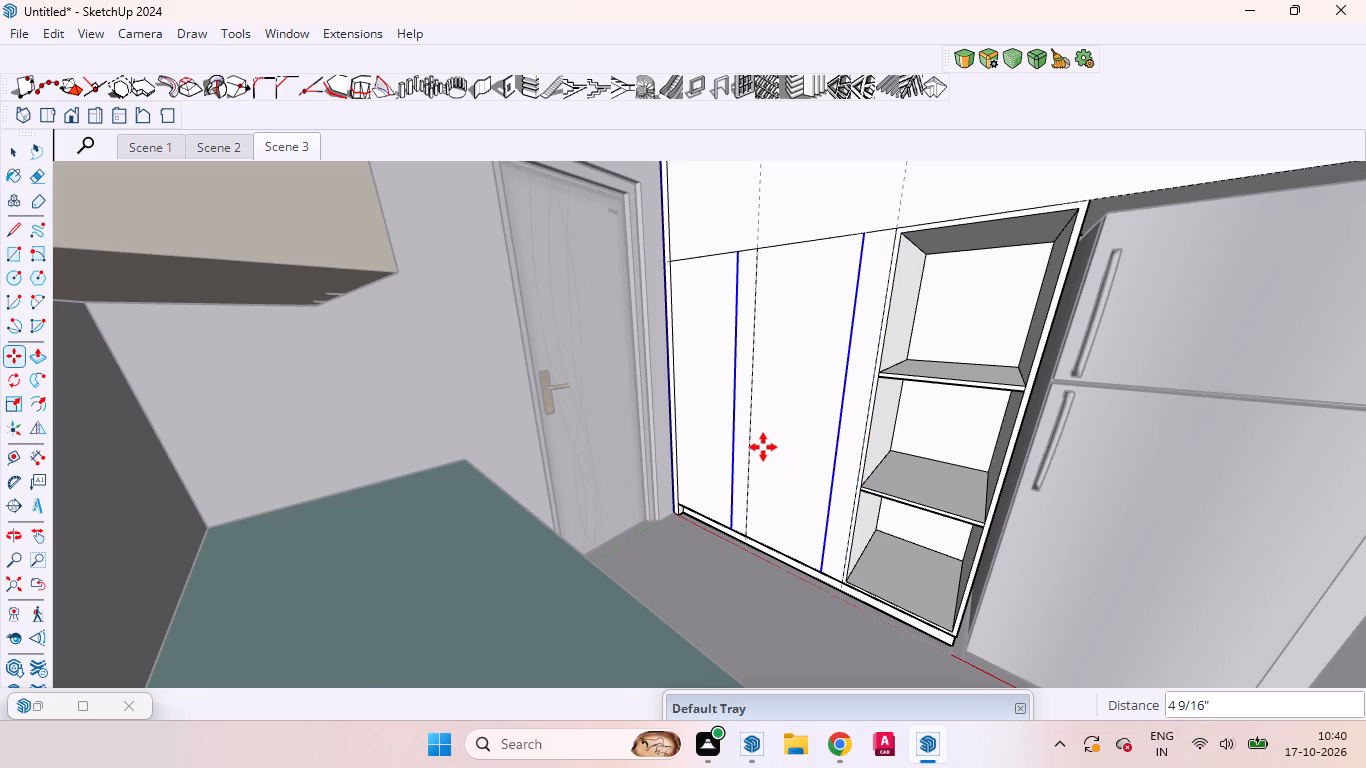
key(3)
text(mm)
key(Return)
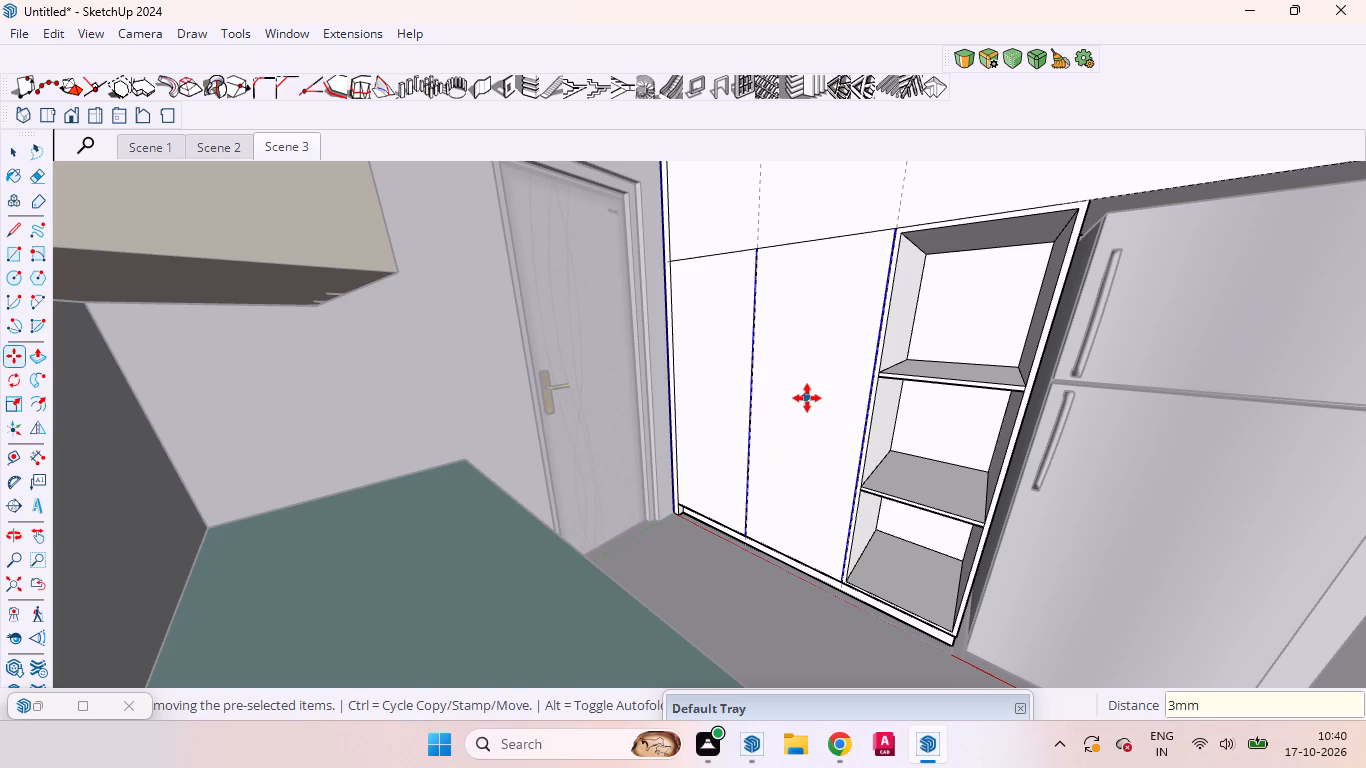
key(space)
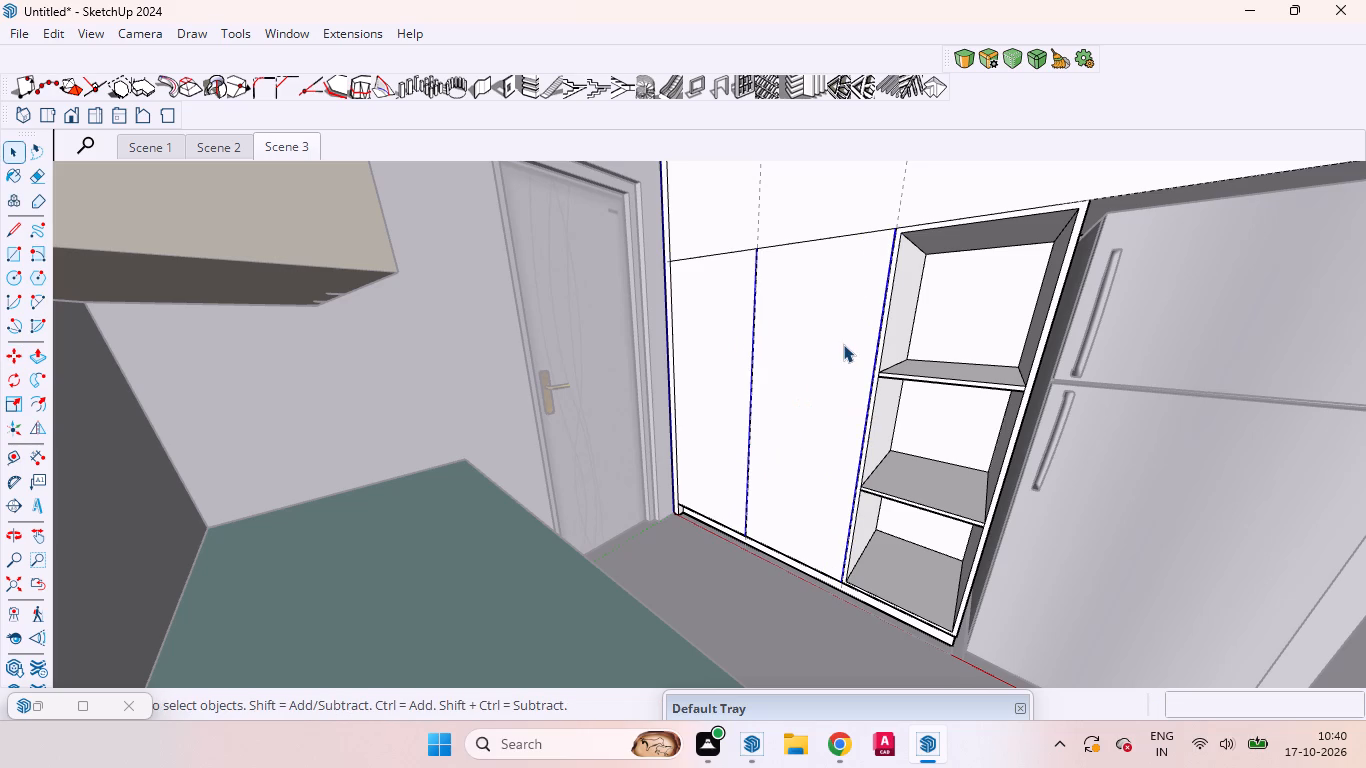
Pull the two tall lower panels between the door and the open shelves out 18 mm, each from a new starting face.
key(p)
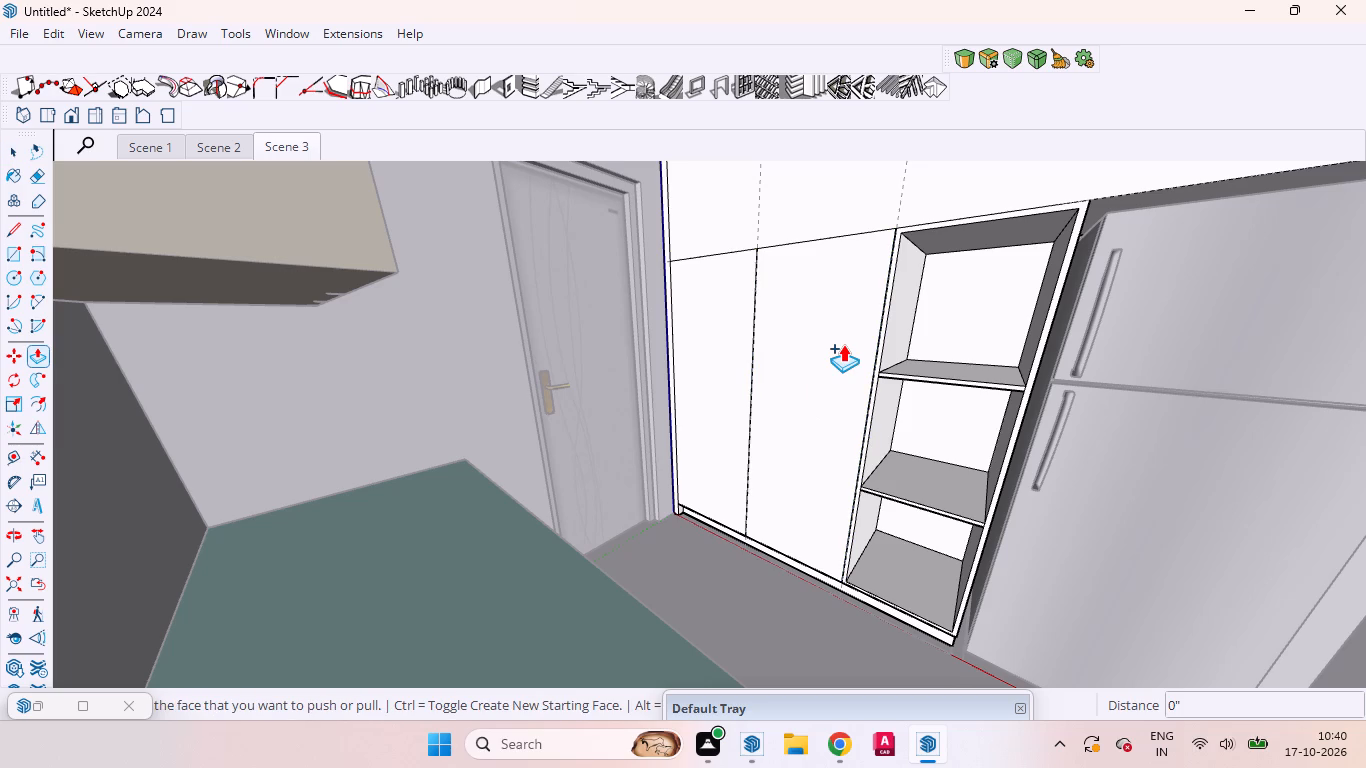
drag(817, 345, 817, 372)
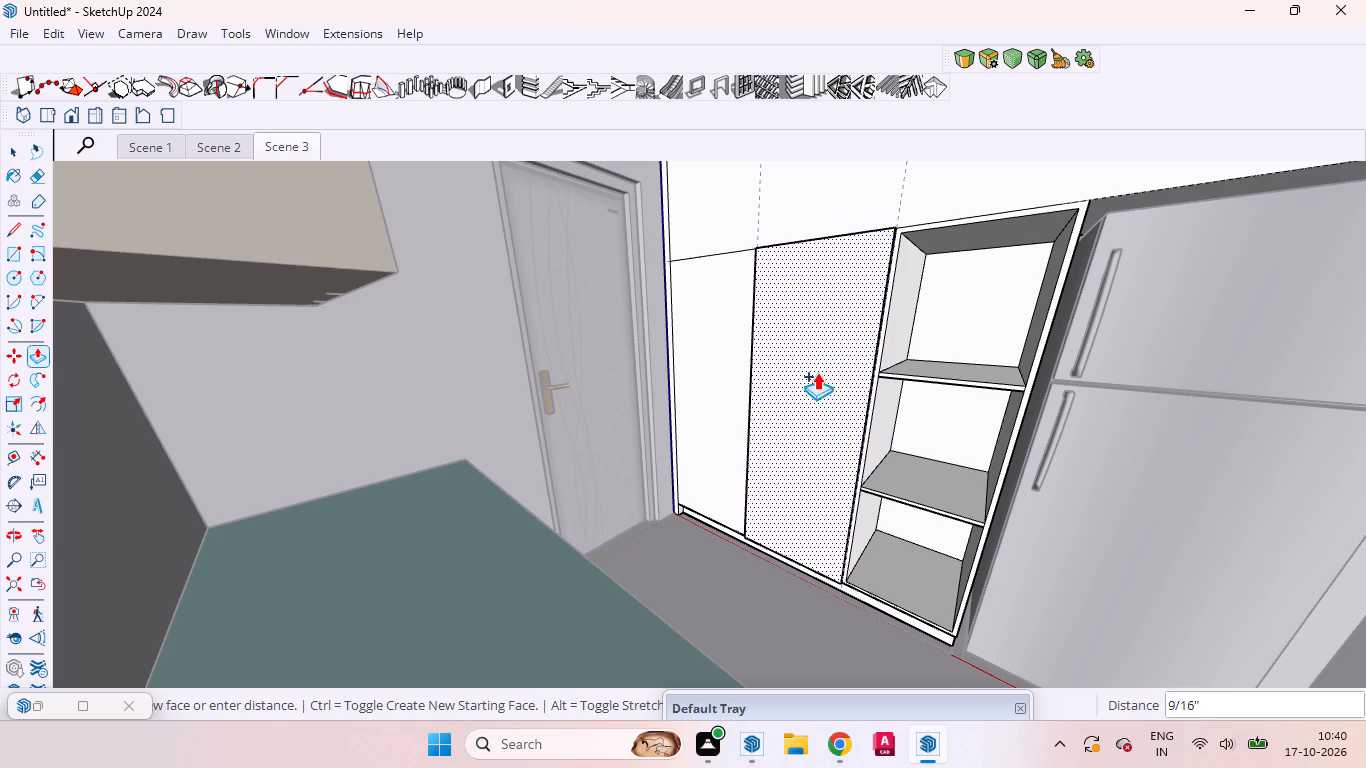
drag(817, 372, 814, 376)
text(18mm)
key(Return)
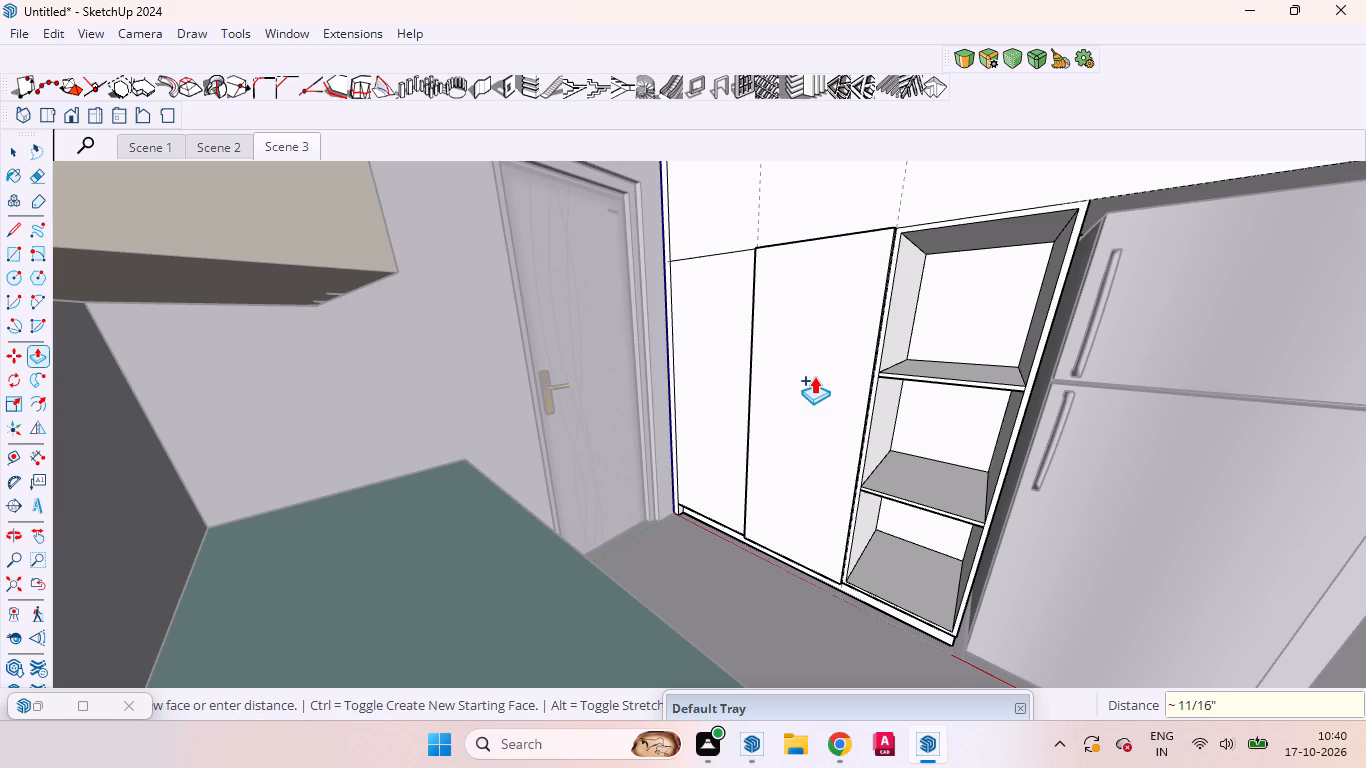
double_click(726, 383)
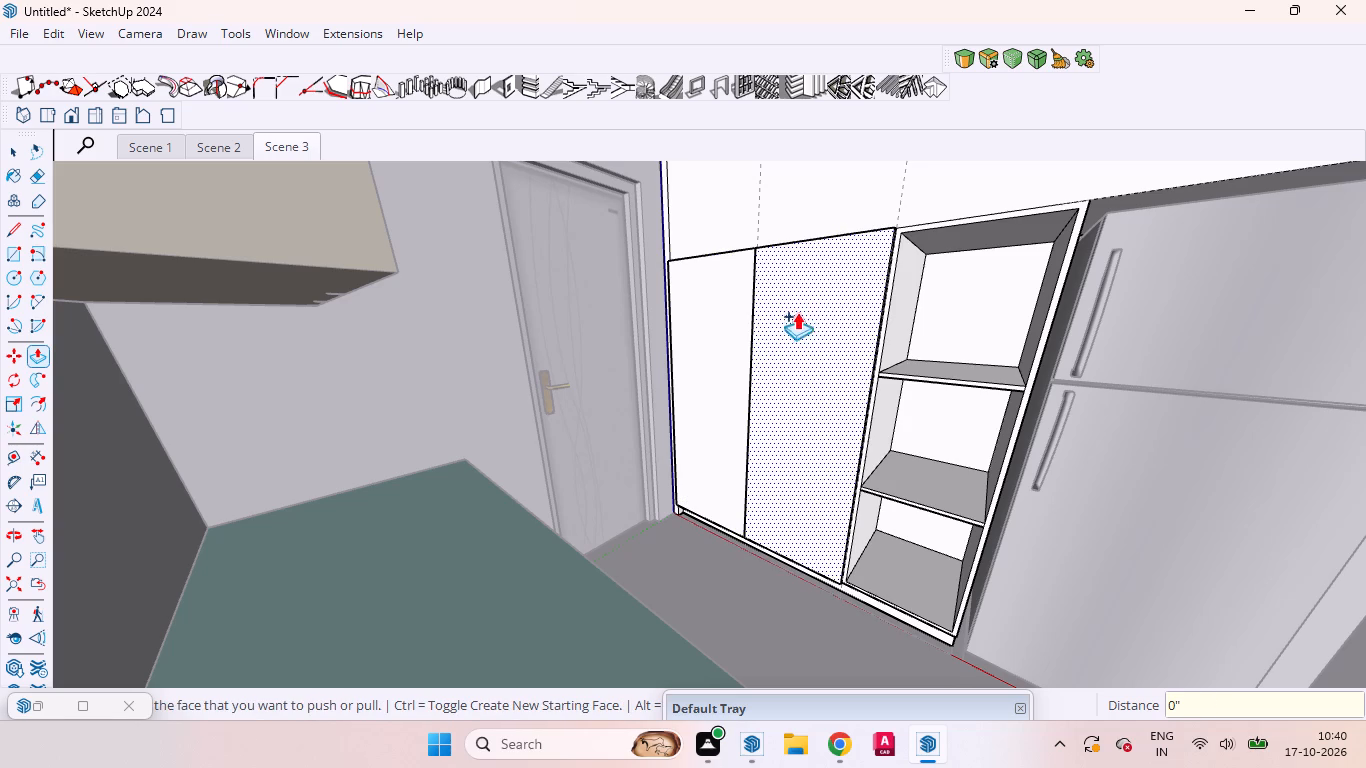
key(space)
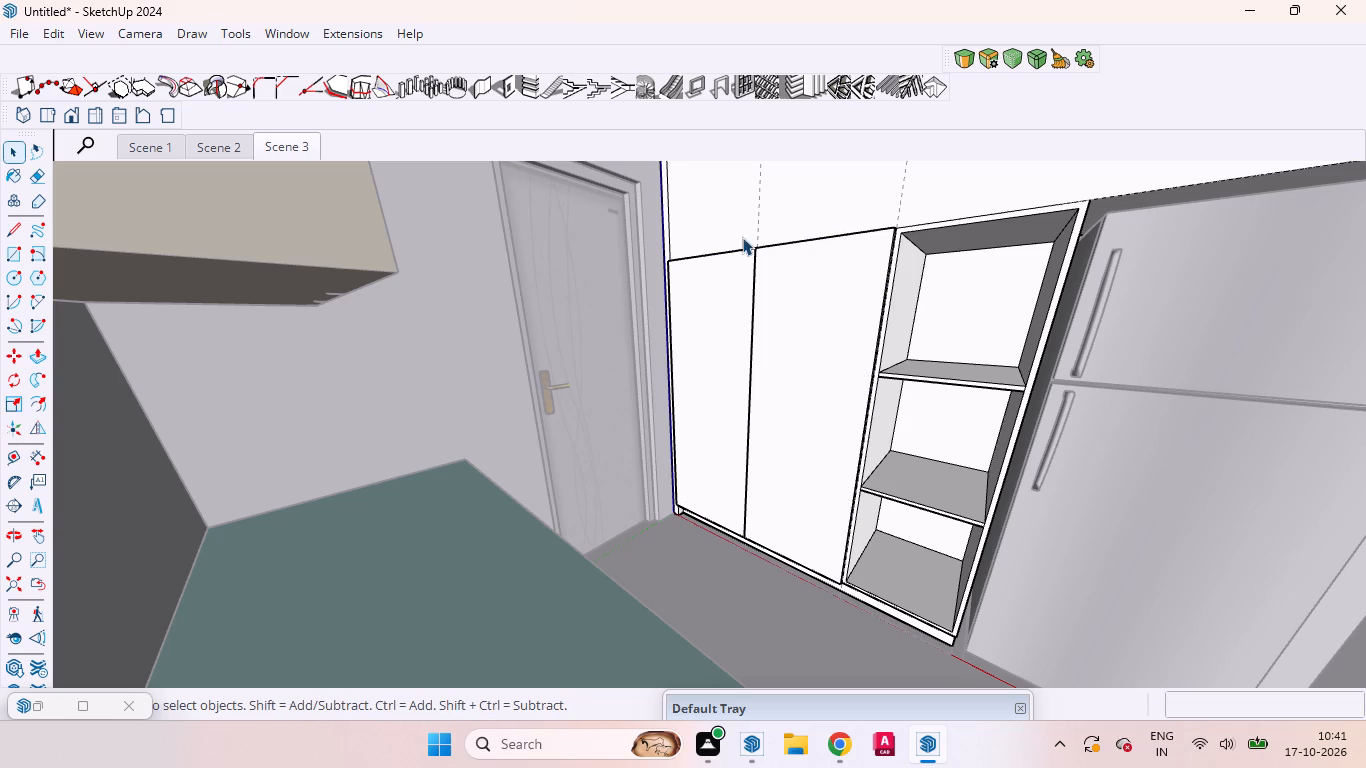
Place a horizontal guide line 3 mm above the top edge of the tall lower shutters.
click(32, 541)
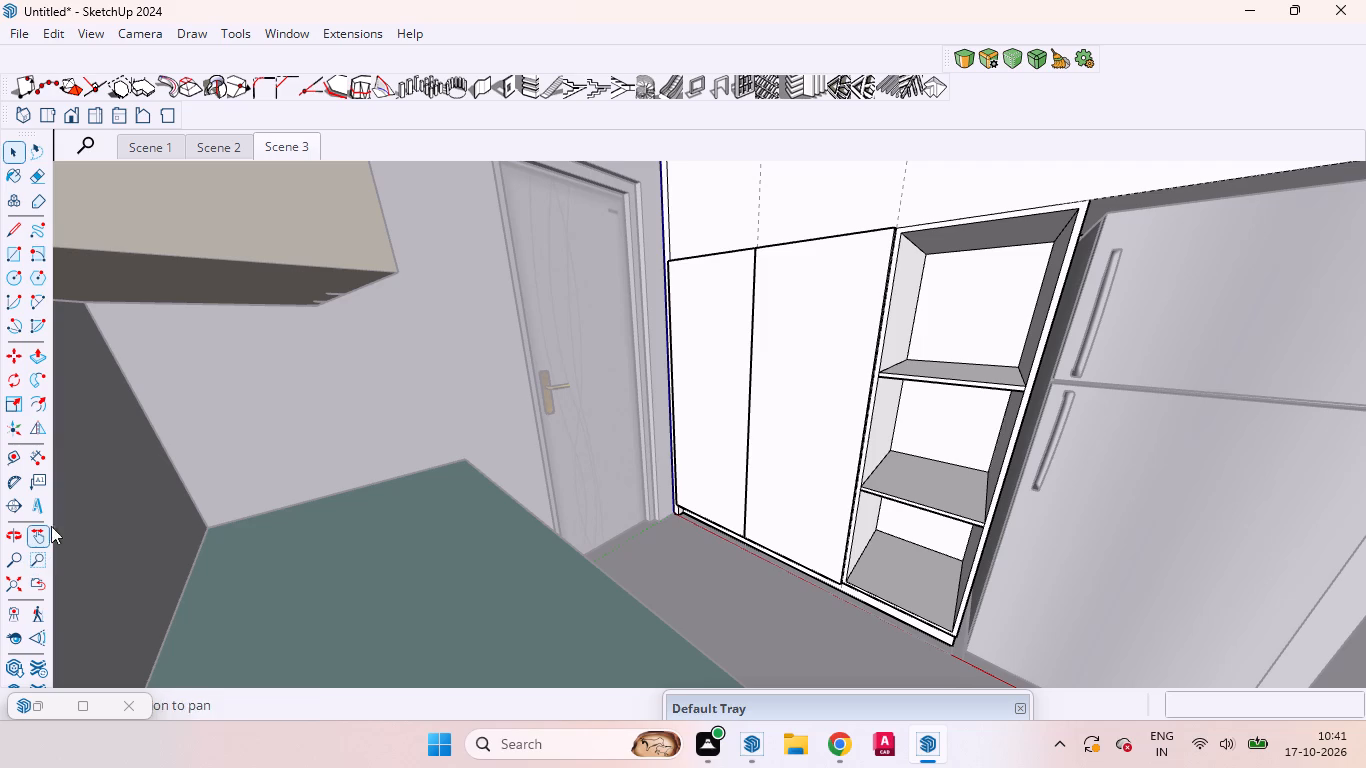
drag(812, 235, 783, 437)
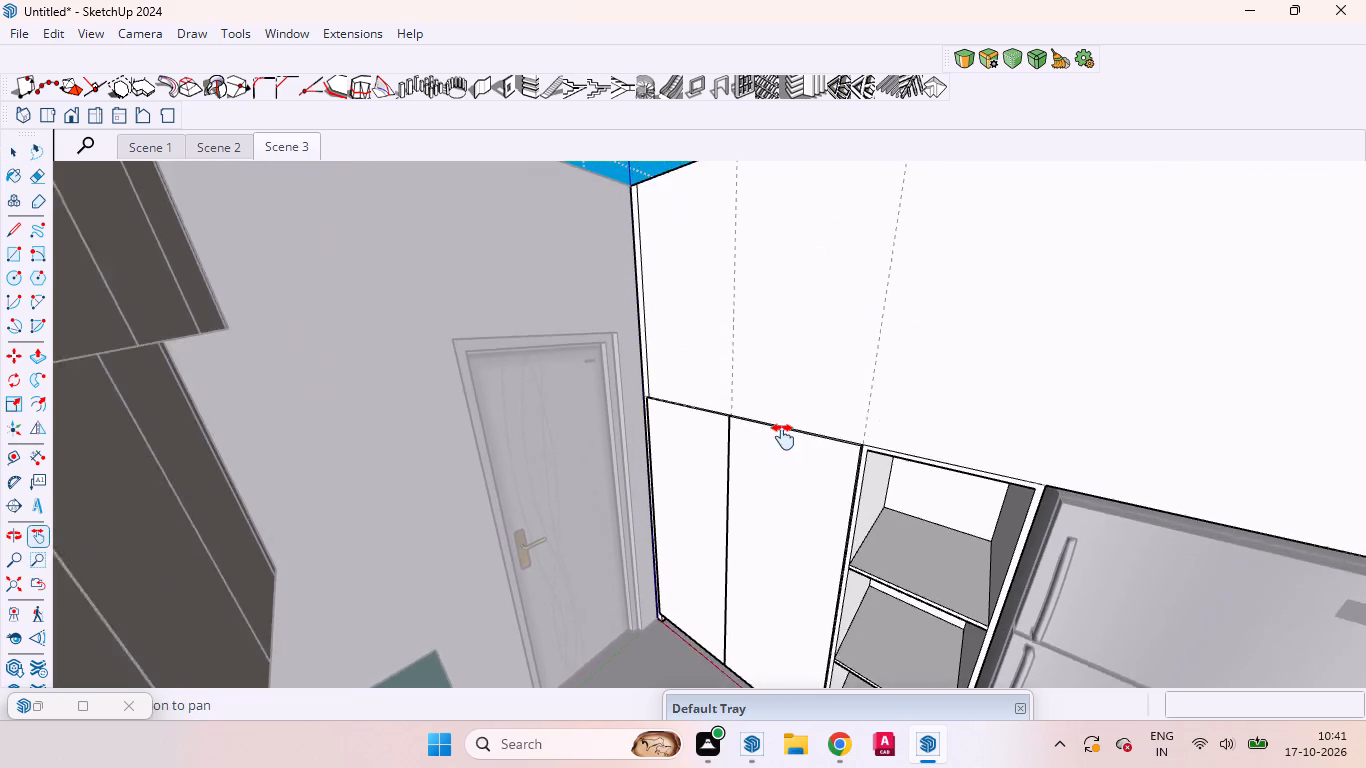
drag(783, 437, 782, 459)
key(space)
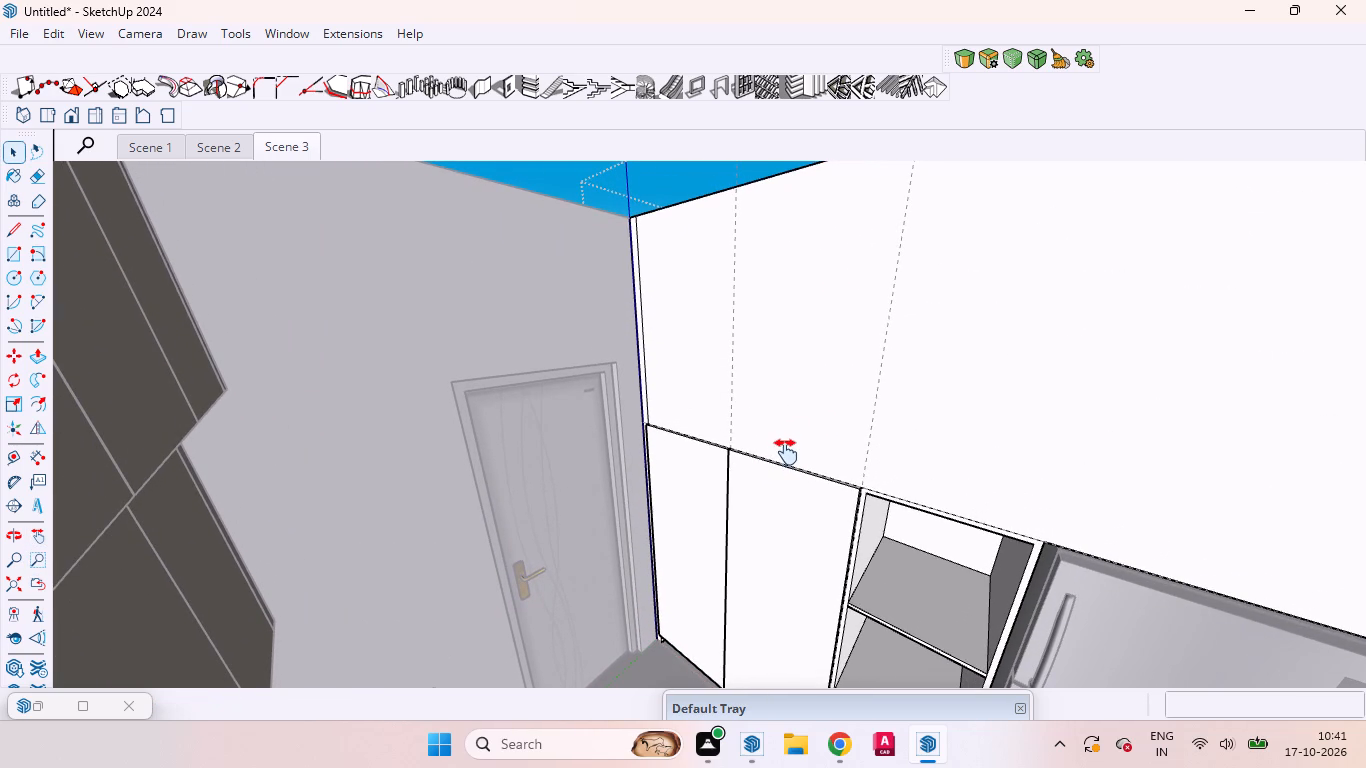
key(space)
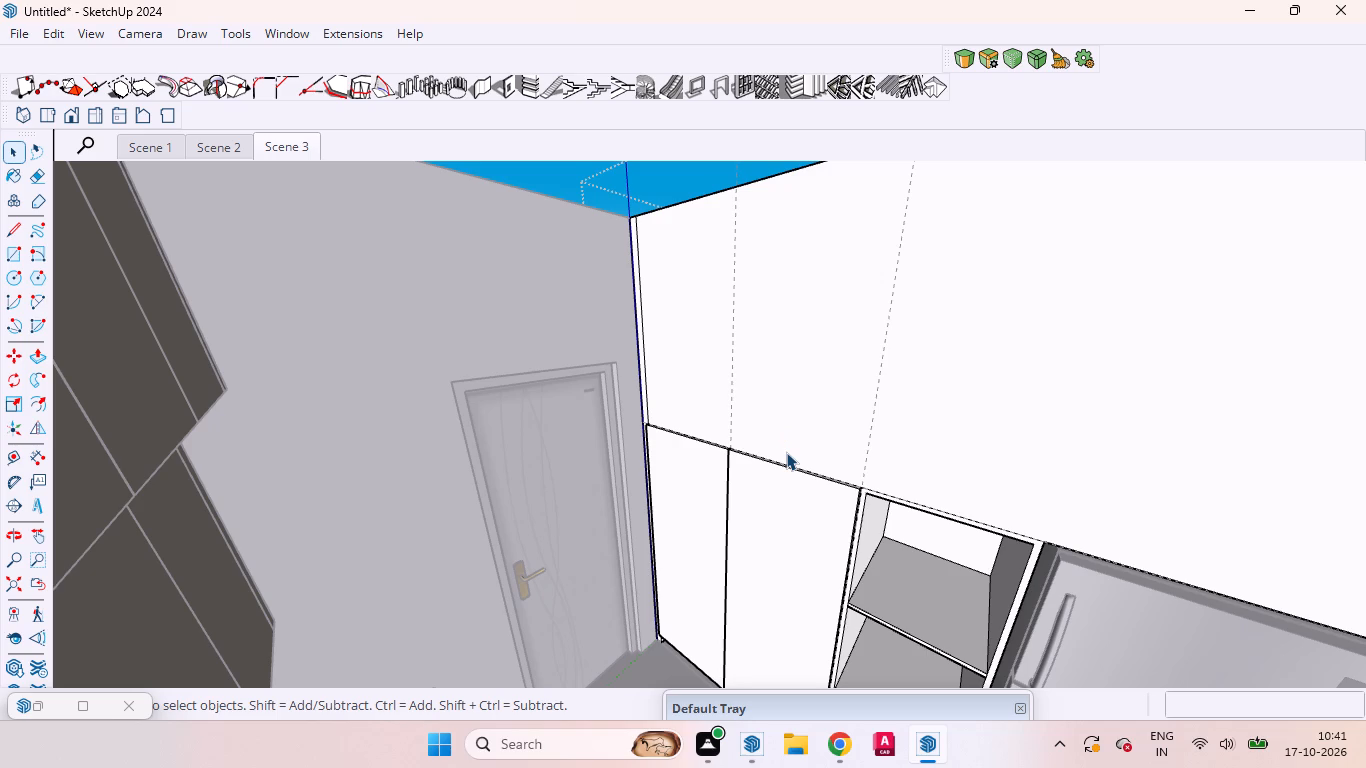
key(t)
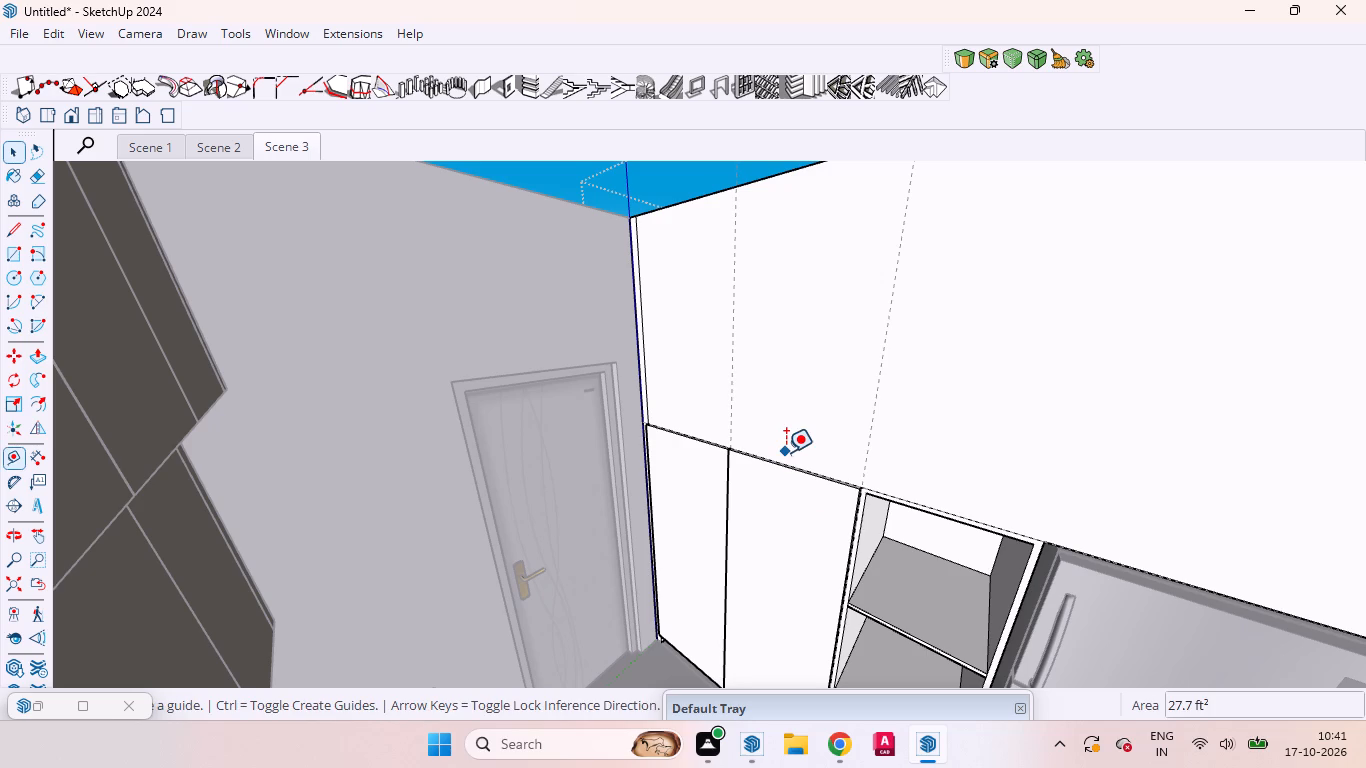
scroll(843, 459, up, 8)
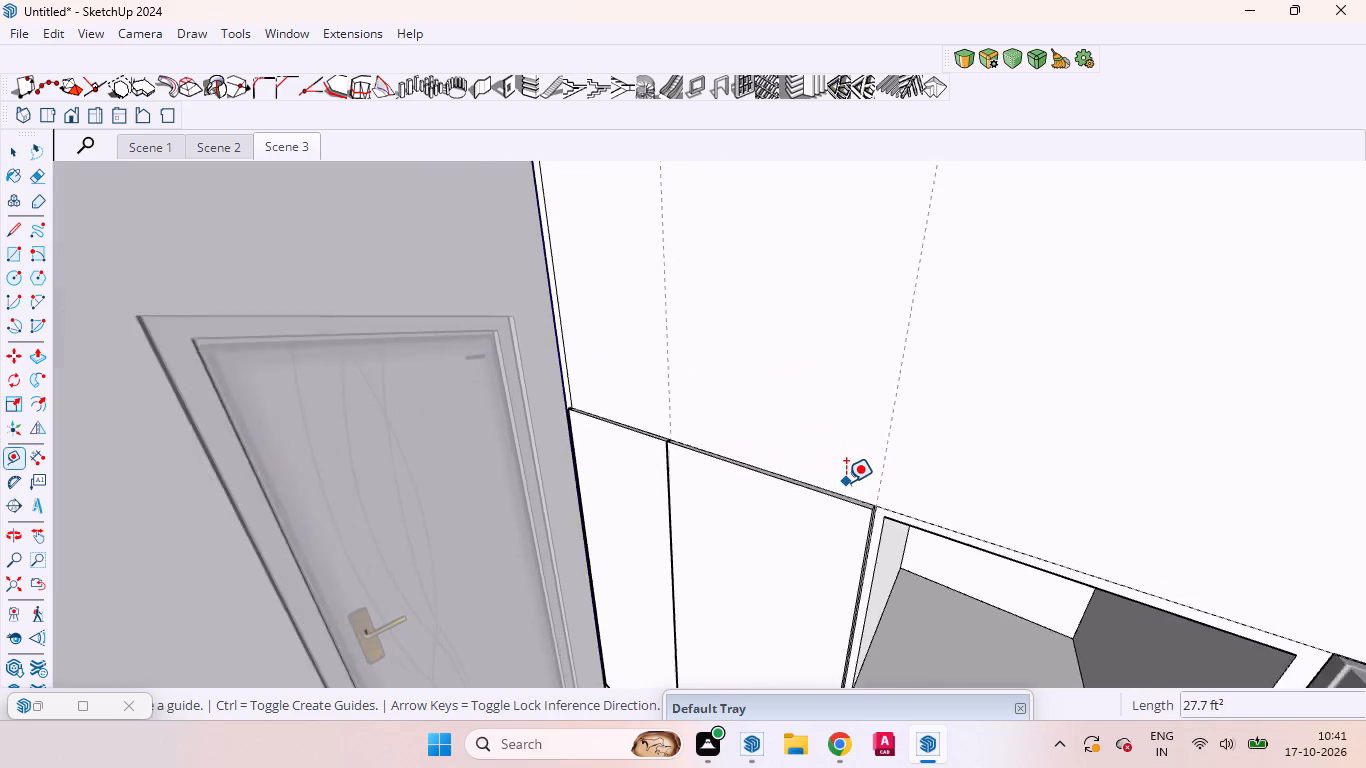
scroll(846, 482, up, 2)
scroll(847, 484, down, 1)
click(847, 497)
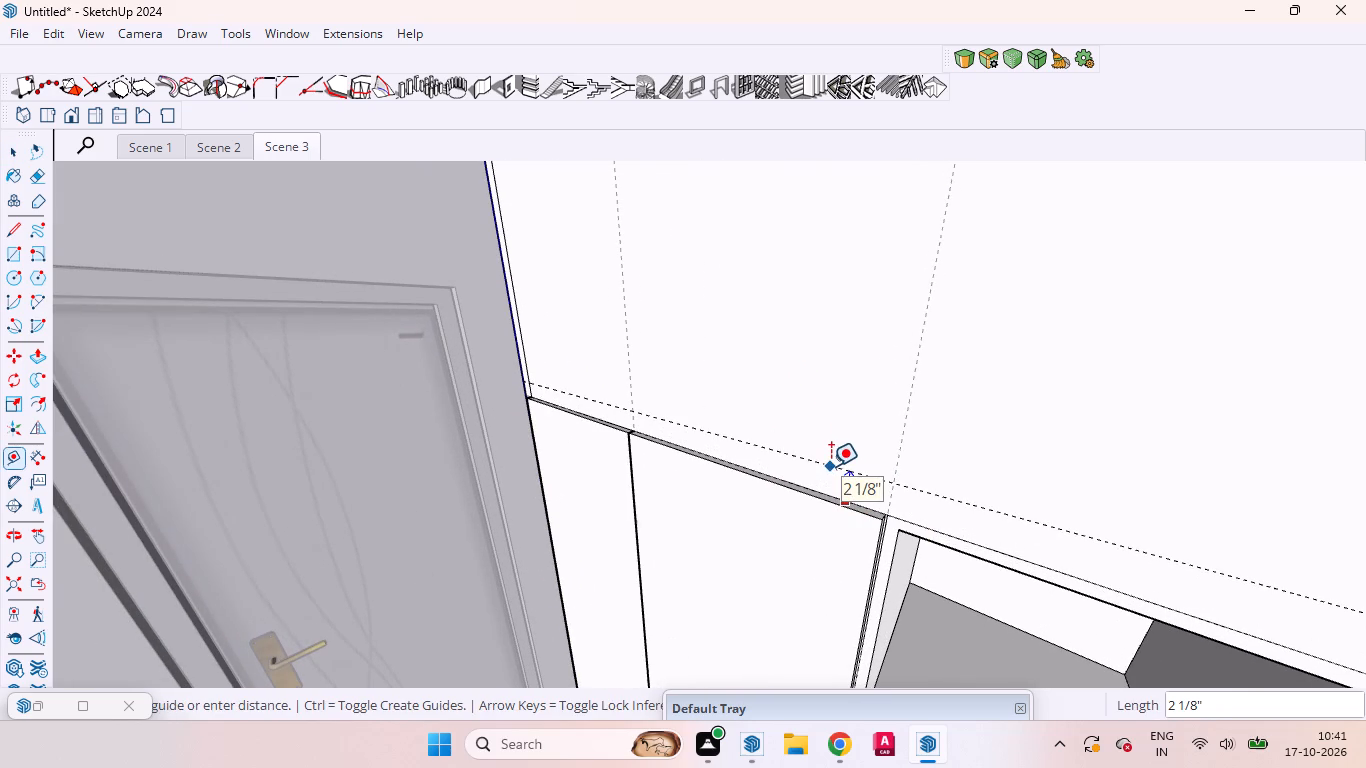
key(3)
text(mm)
key(Return)
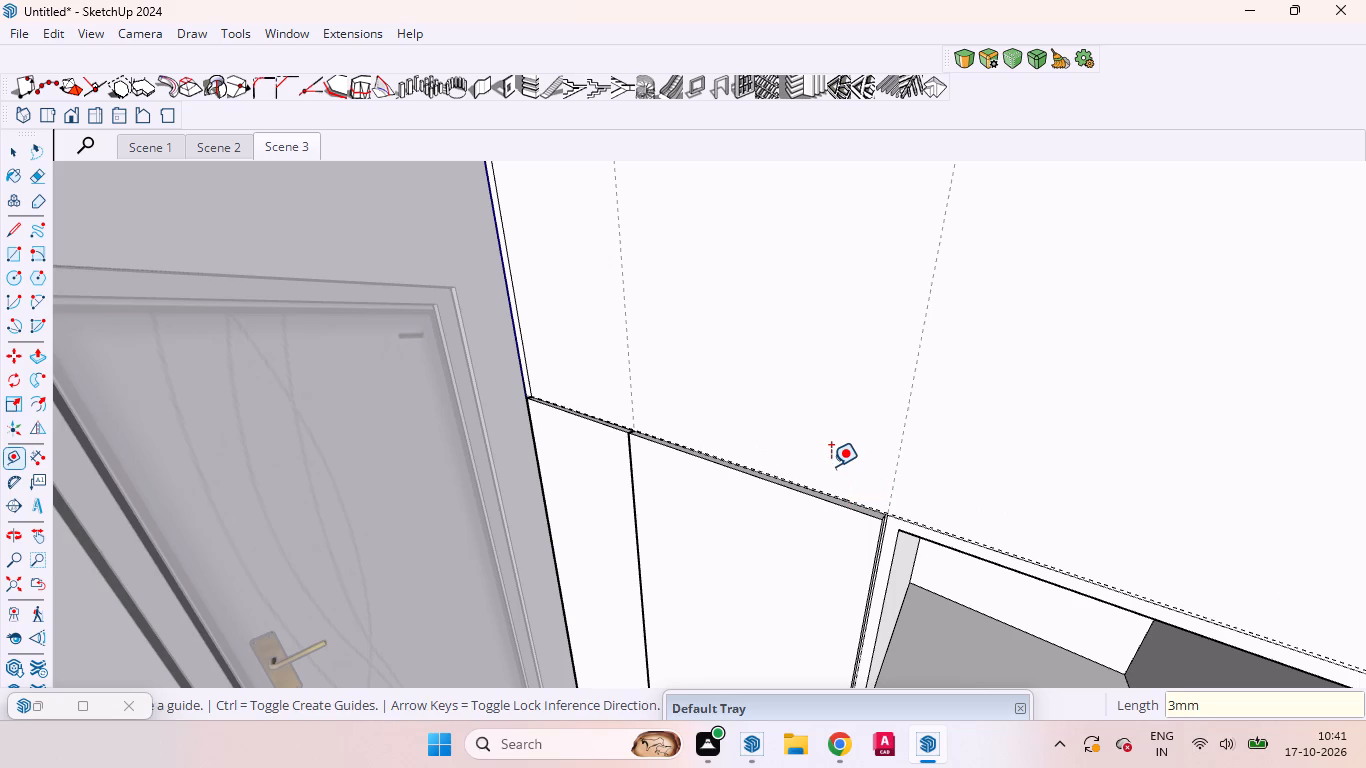
key(space)
Draw a rectangle on the upper cabinet front from the 3 mm guide at the door-side strip to the opposite top corner, about 3' 6 11/16" by 7' 9 3/16".
key(r)
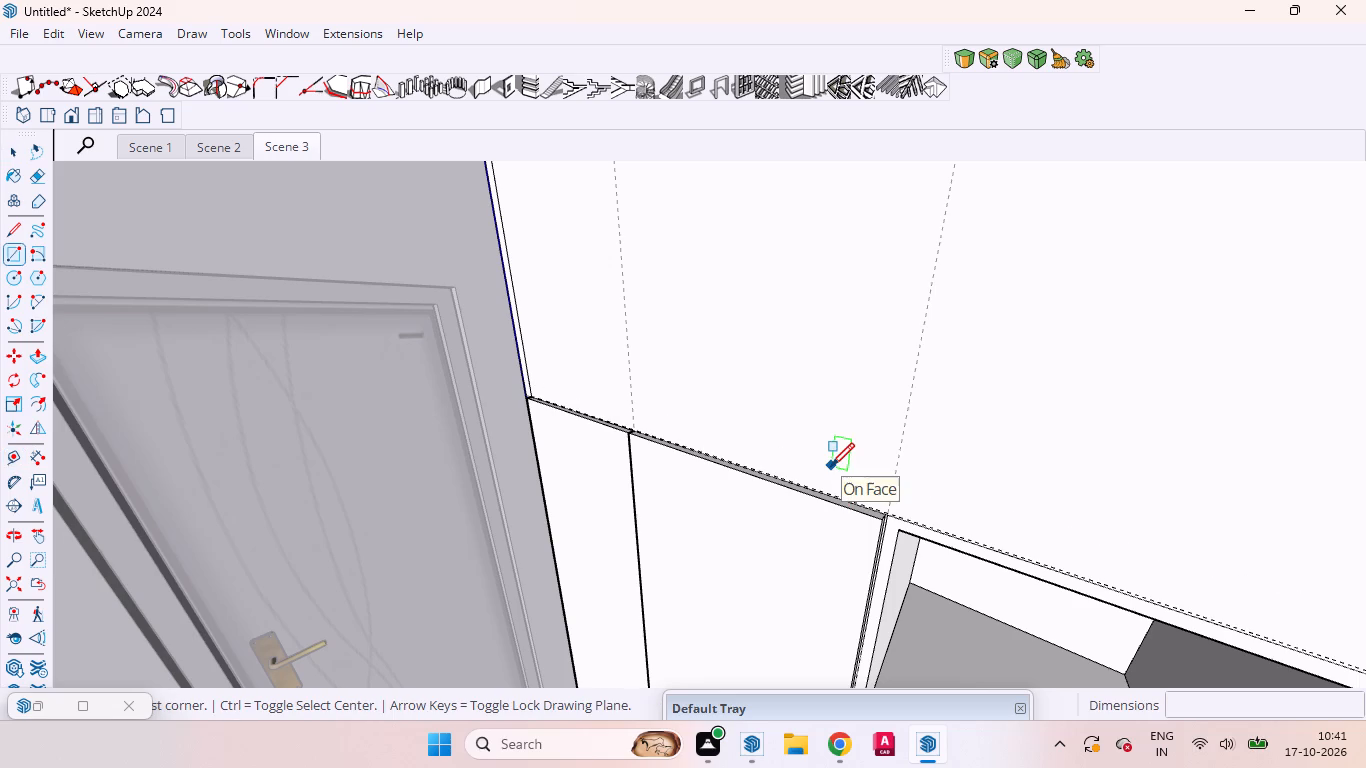
scroll(727, 458, down, 2)
scroll(529, 405, up, 8)
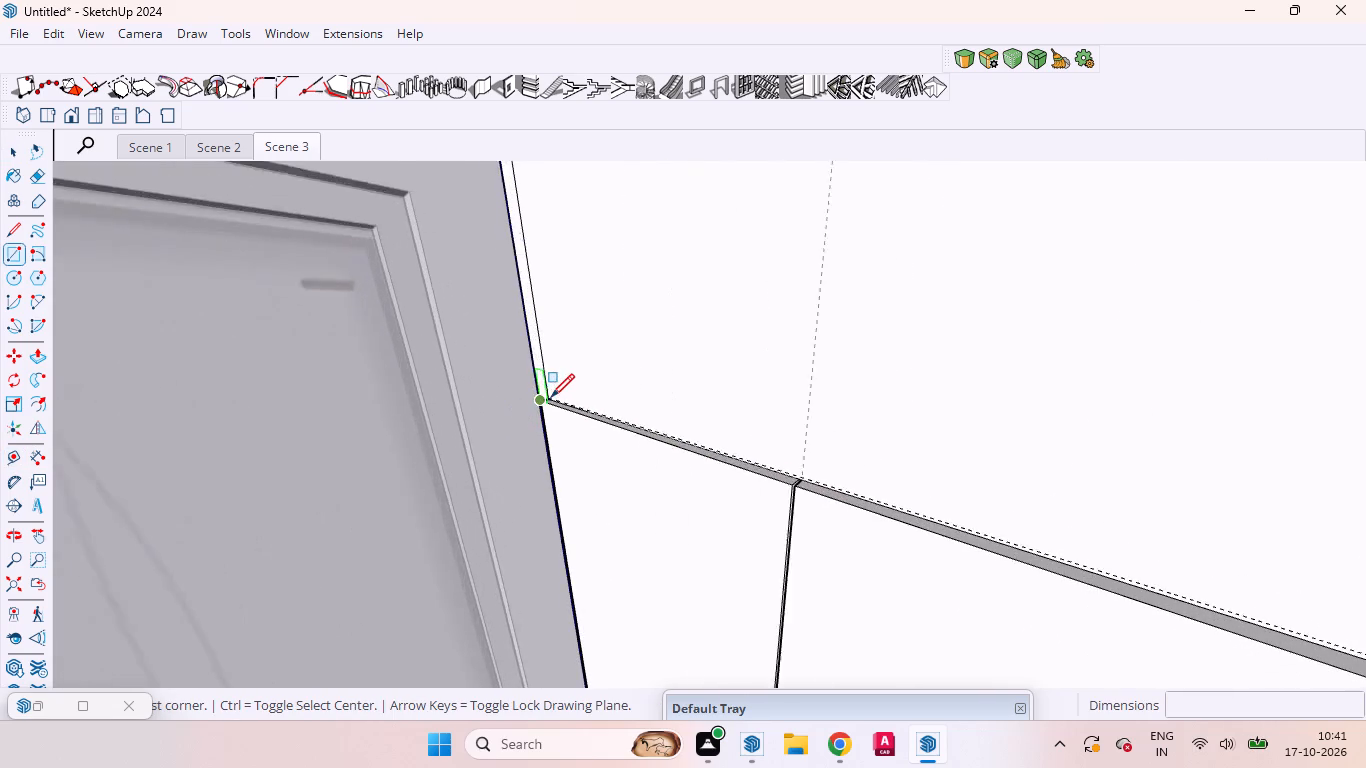
scroll(551, 397, up, 2)
scroll(551, 397, down, 1)
scroll(551, 397, up, 13)
scroll(563, 394, down, 7)
scroll(563, 394, up, 4)
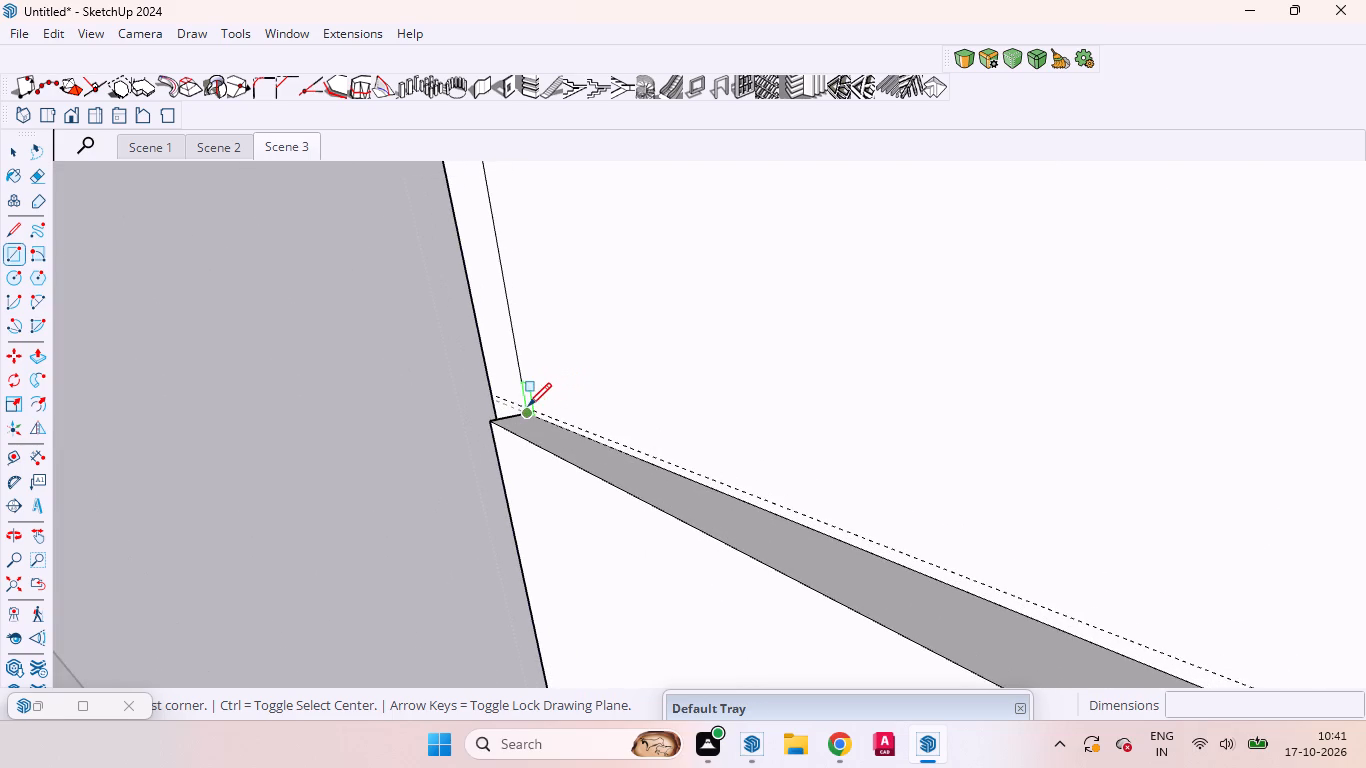
scroll(525, 407, up, 5)
scroll(525, 407, down, 1)
scroll(525, 407, up, 7)
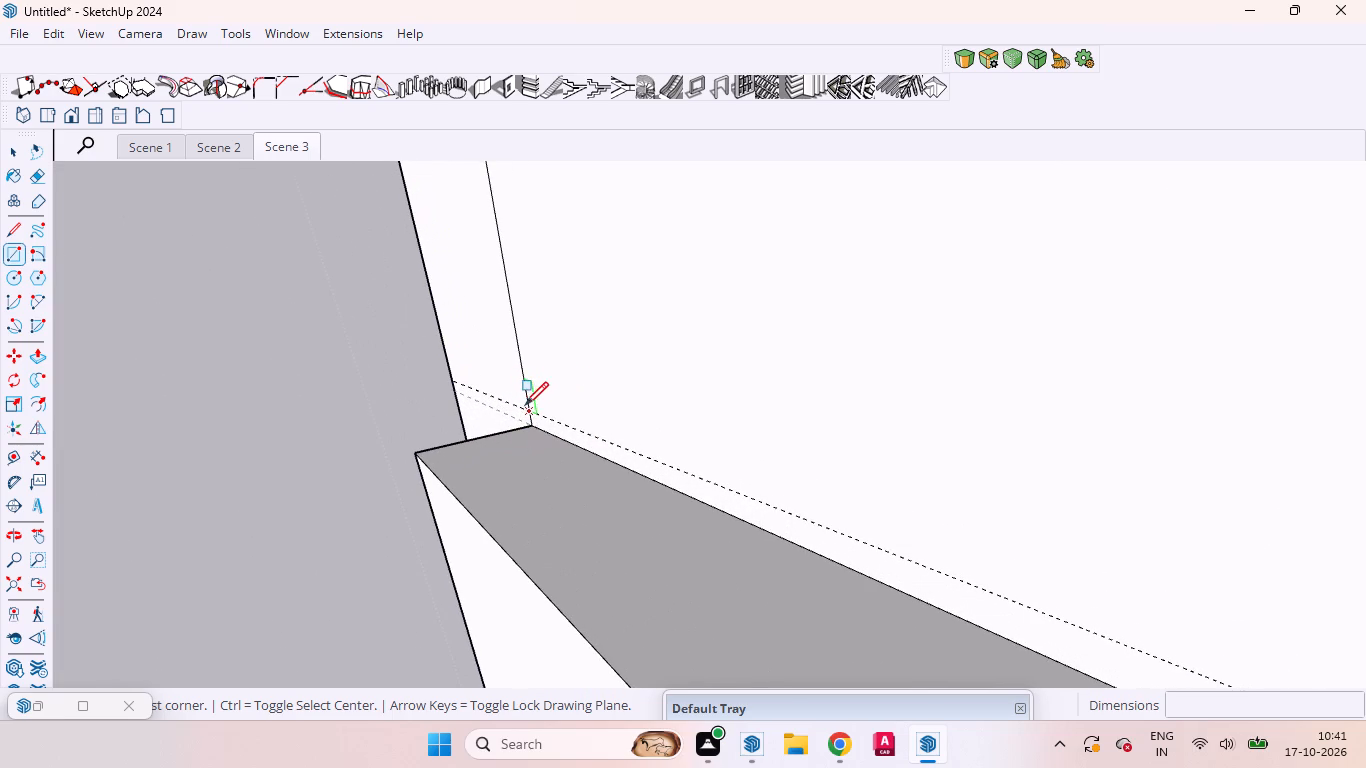
click(531, 409)
scroll(565, 399, down, 7)
scroll(559, 401, up, 1)
scroll(559, 401, down, 5)
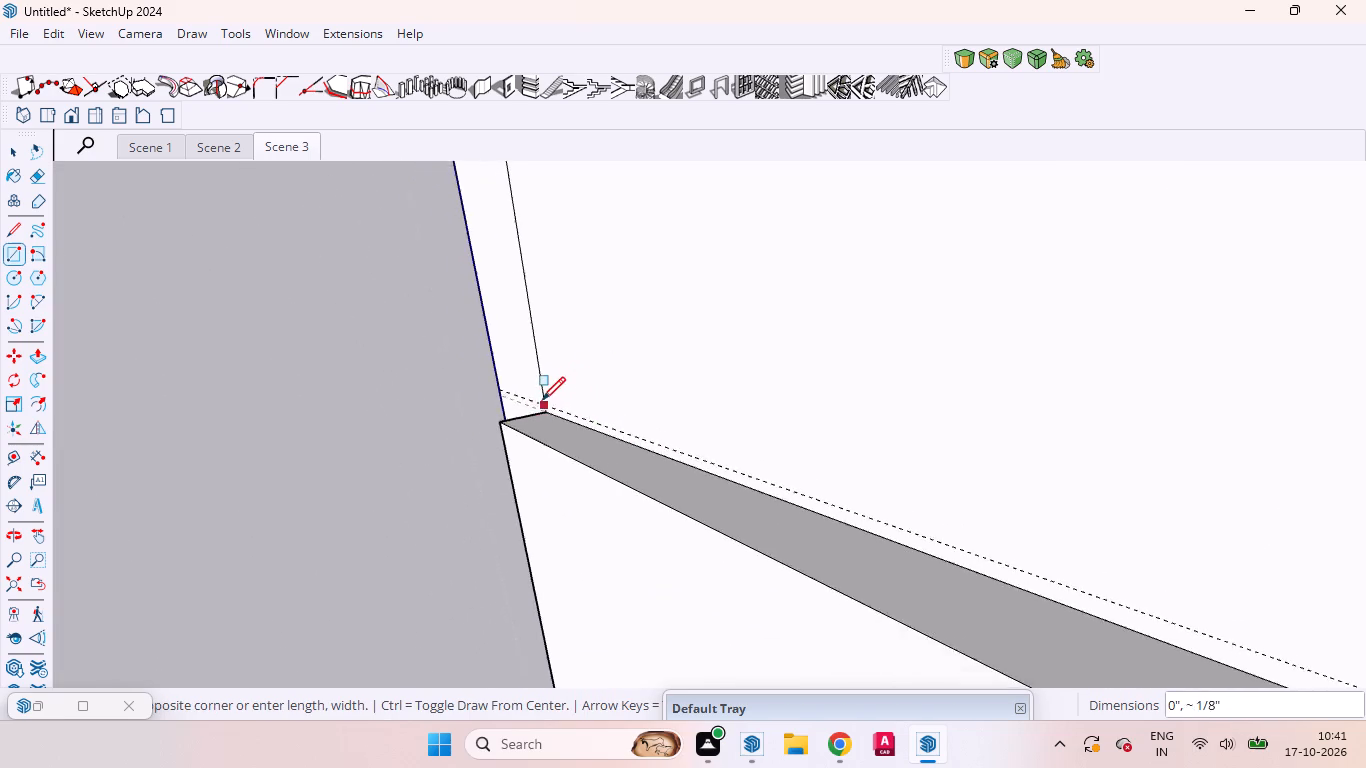
scroll(542, 400, down, 7)
scroll(534, 406, up, 2)
scroll(534, 406, down, 13)
scroll(534, 412, up, 1)
scroll(534, 412, down, 2)
scroll(526, 418, up, 1)
scroll(526, 418, down, 5)
scroll(515, 423, up, 1)
scroll(515, 423, down, 9)
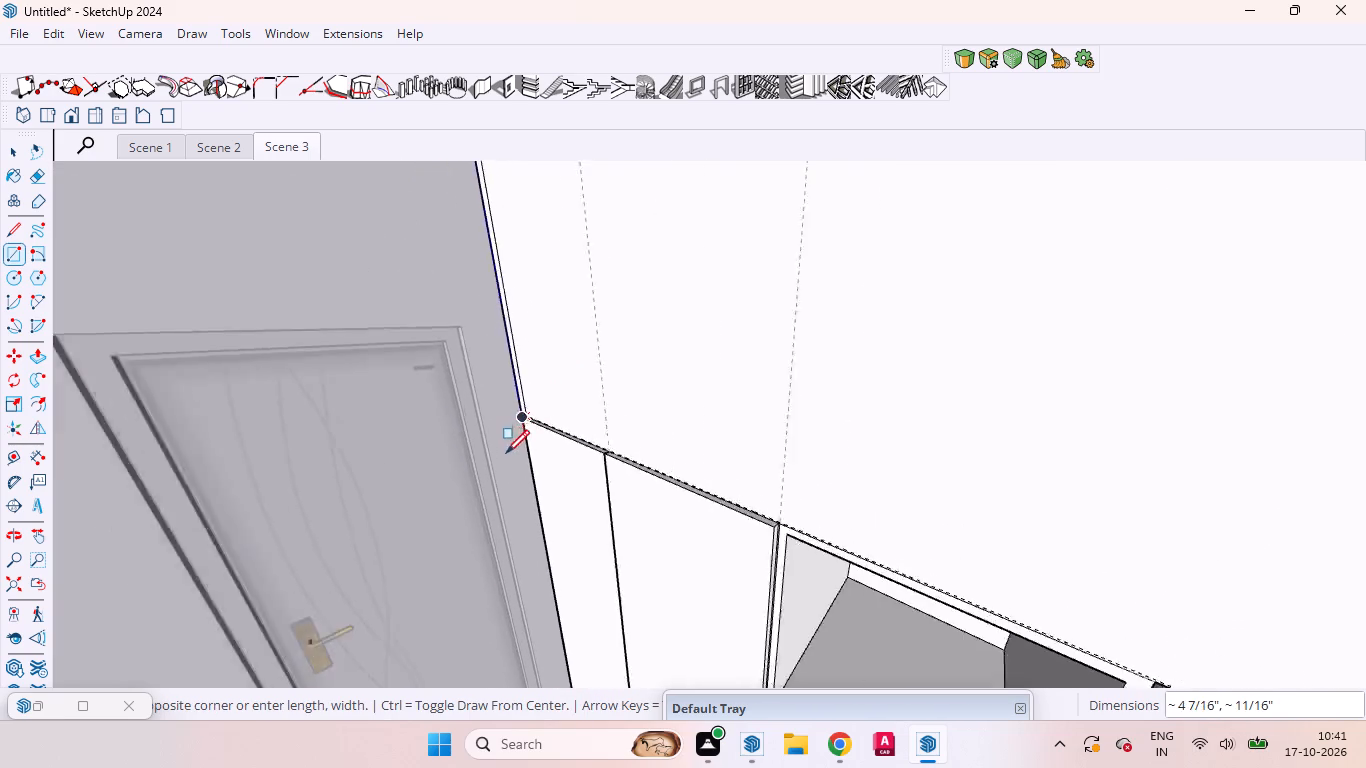
scroll(506, 453, down, 7)
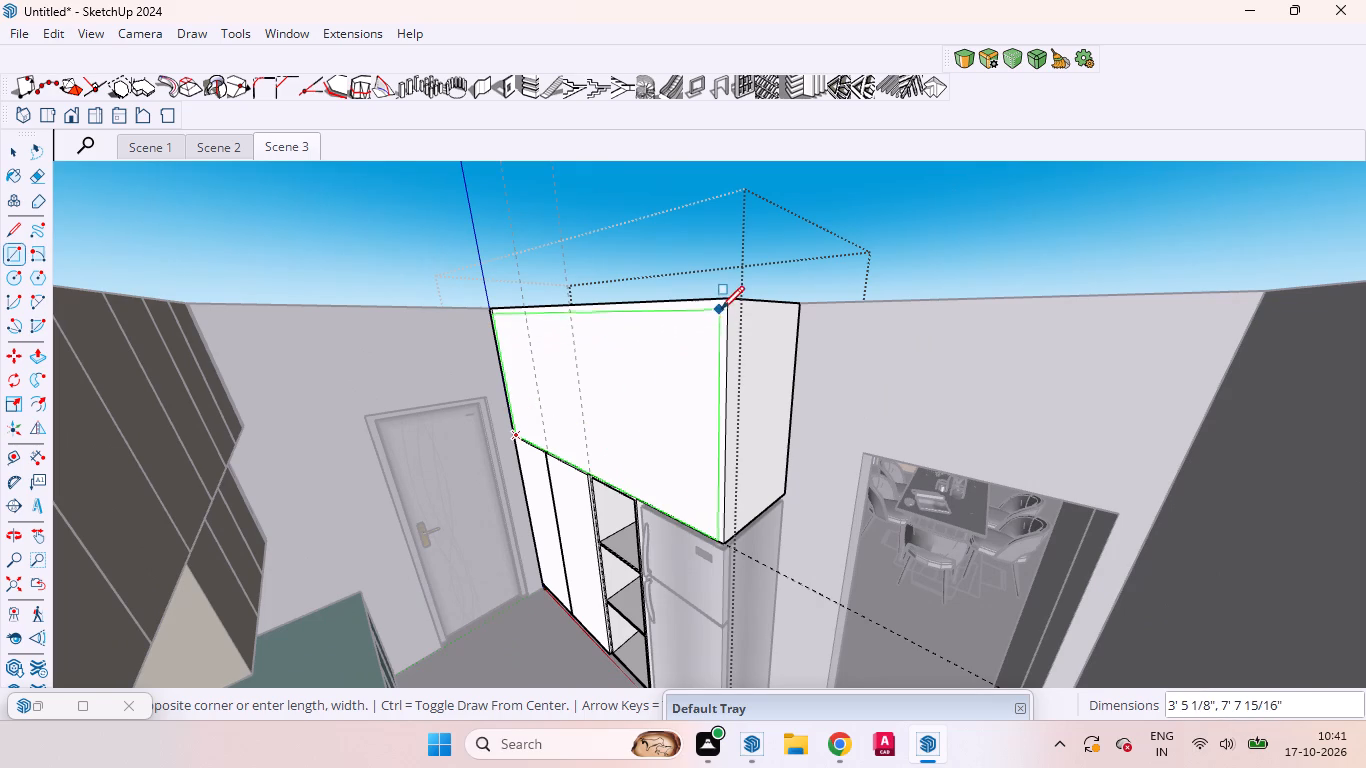
click(724, 303)
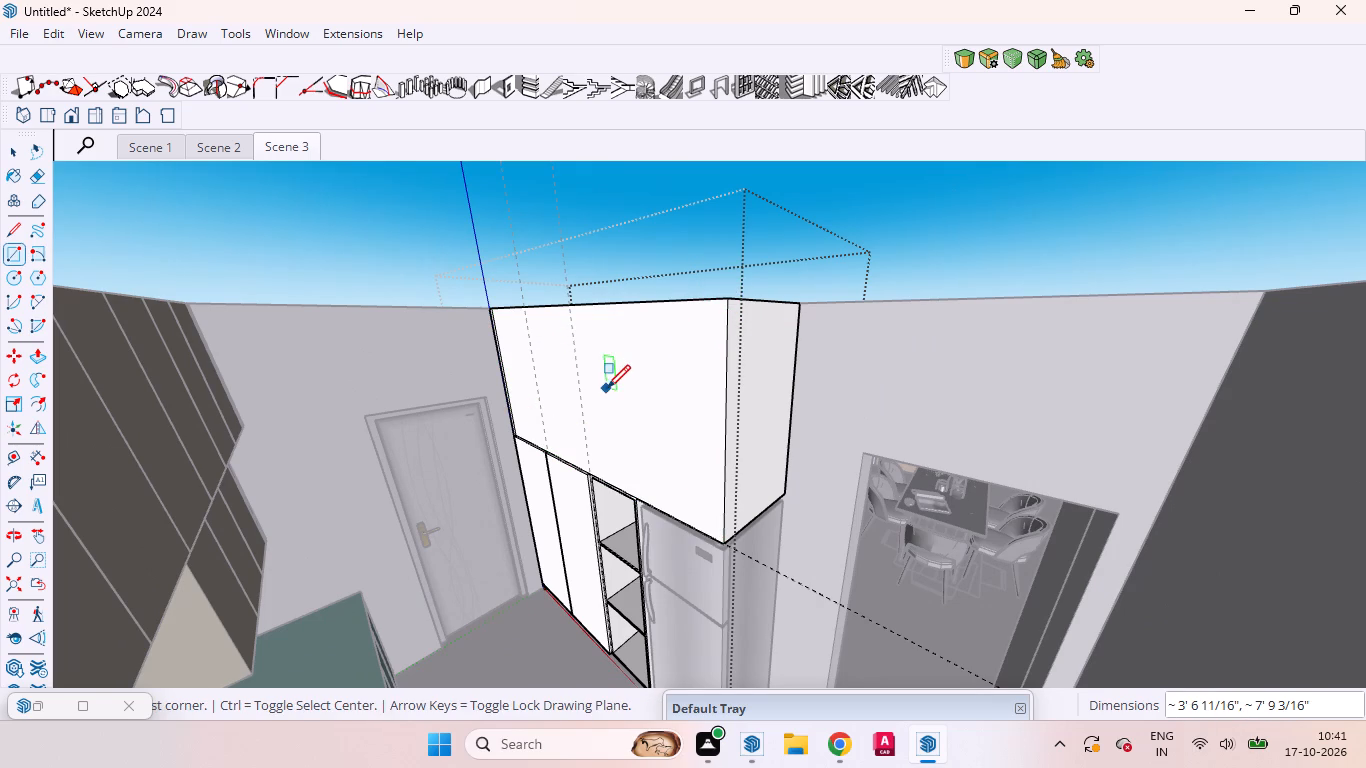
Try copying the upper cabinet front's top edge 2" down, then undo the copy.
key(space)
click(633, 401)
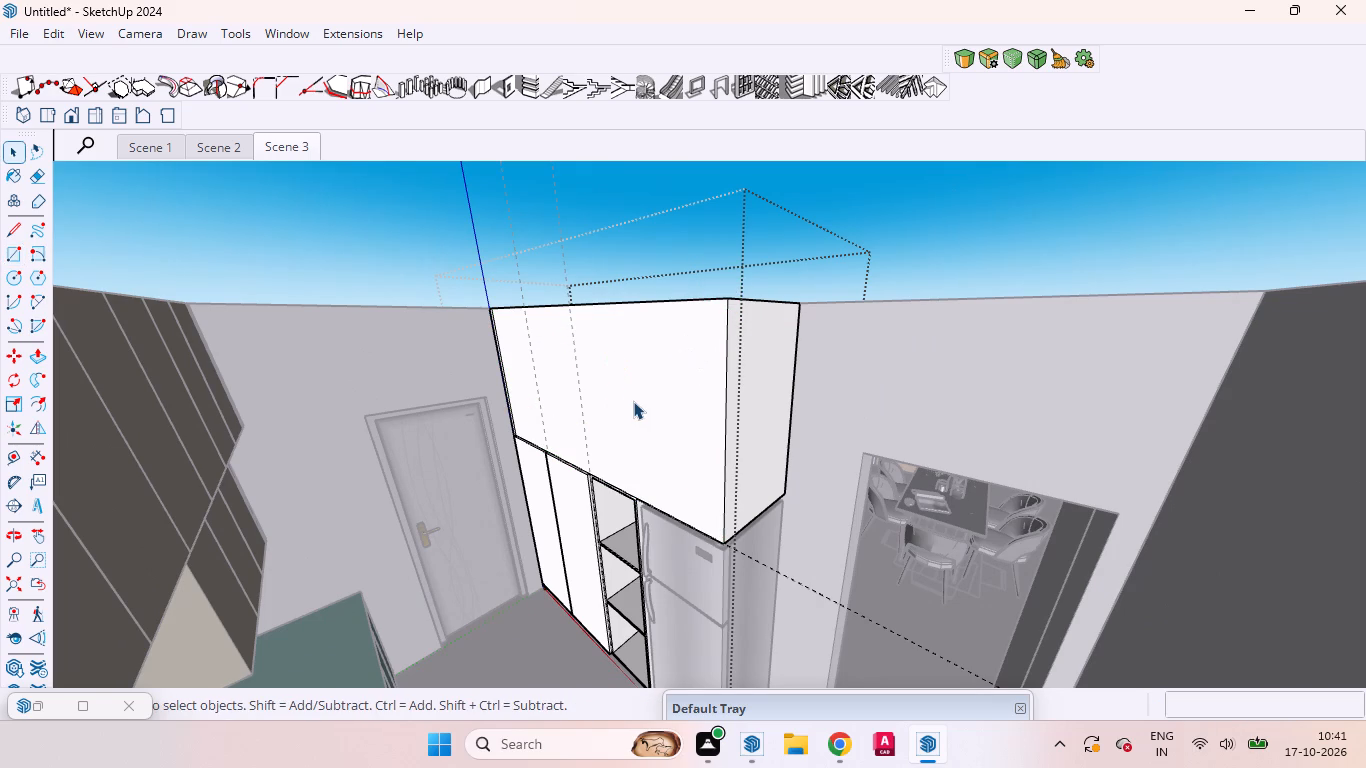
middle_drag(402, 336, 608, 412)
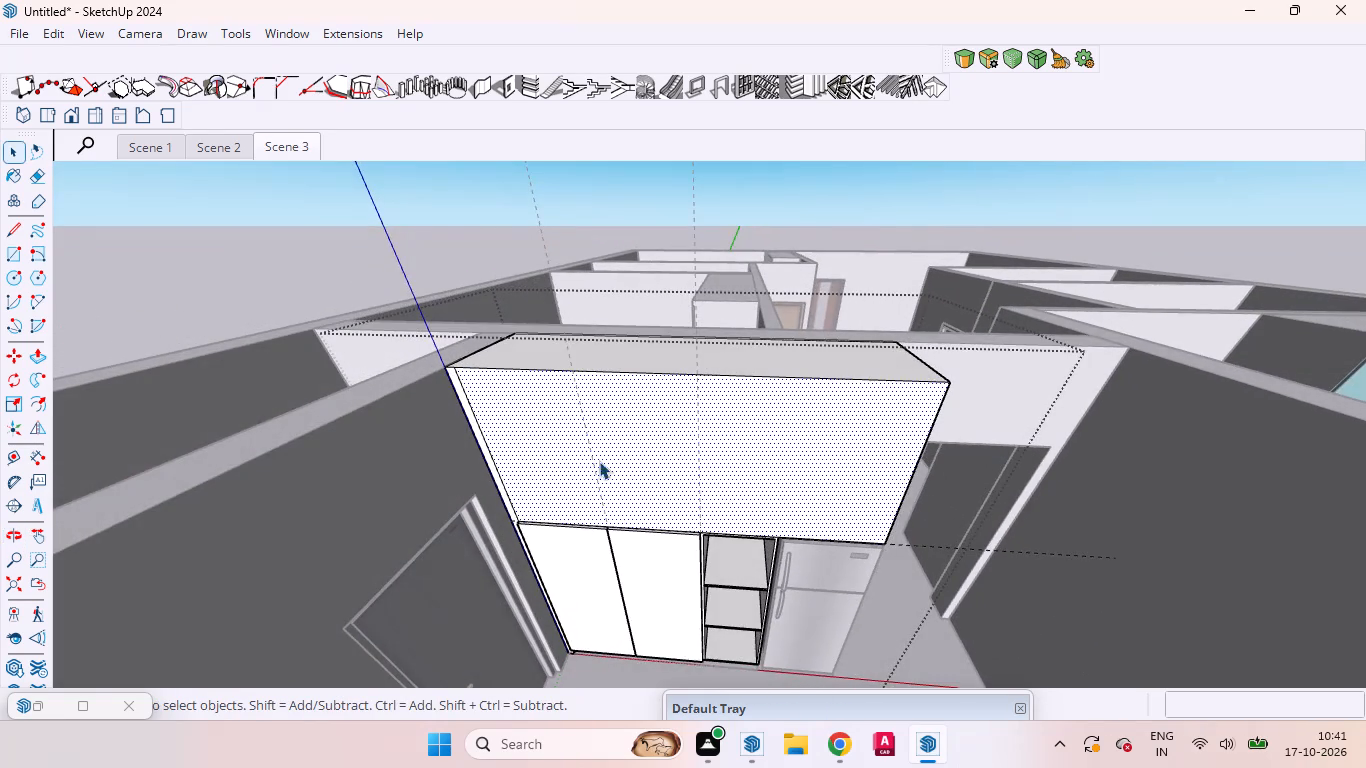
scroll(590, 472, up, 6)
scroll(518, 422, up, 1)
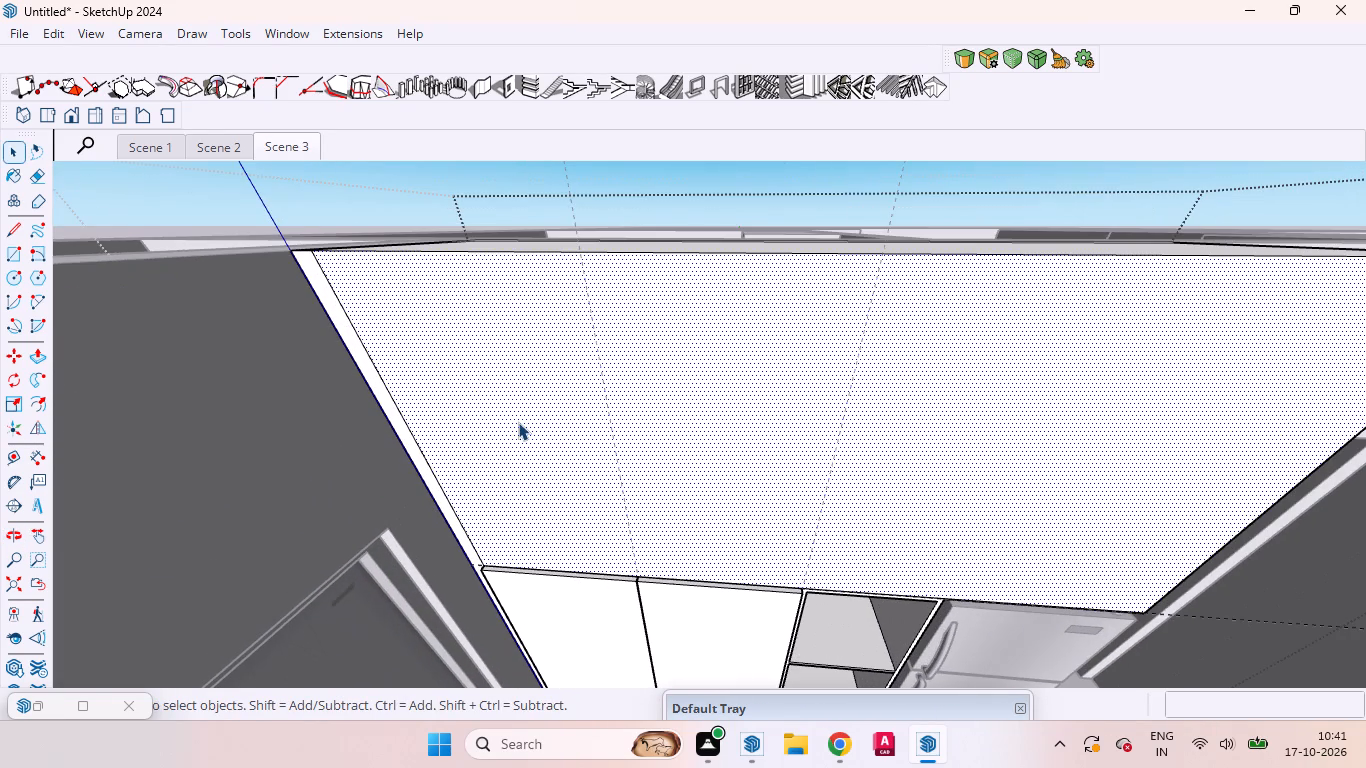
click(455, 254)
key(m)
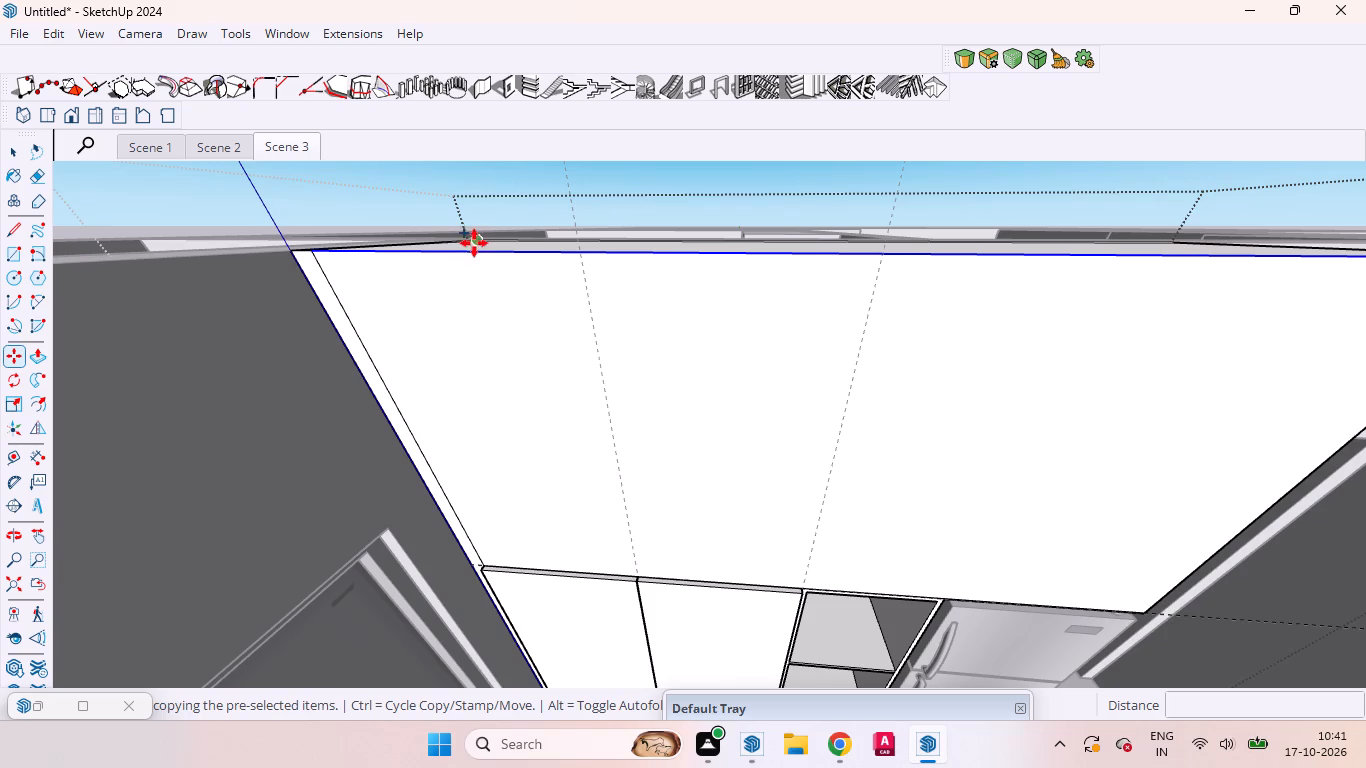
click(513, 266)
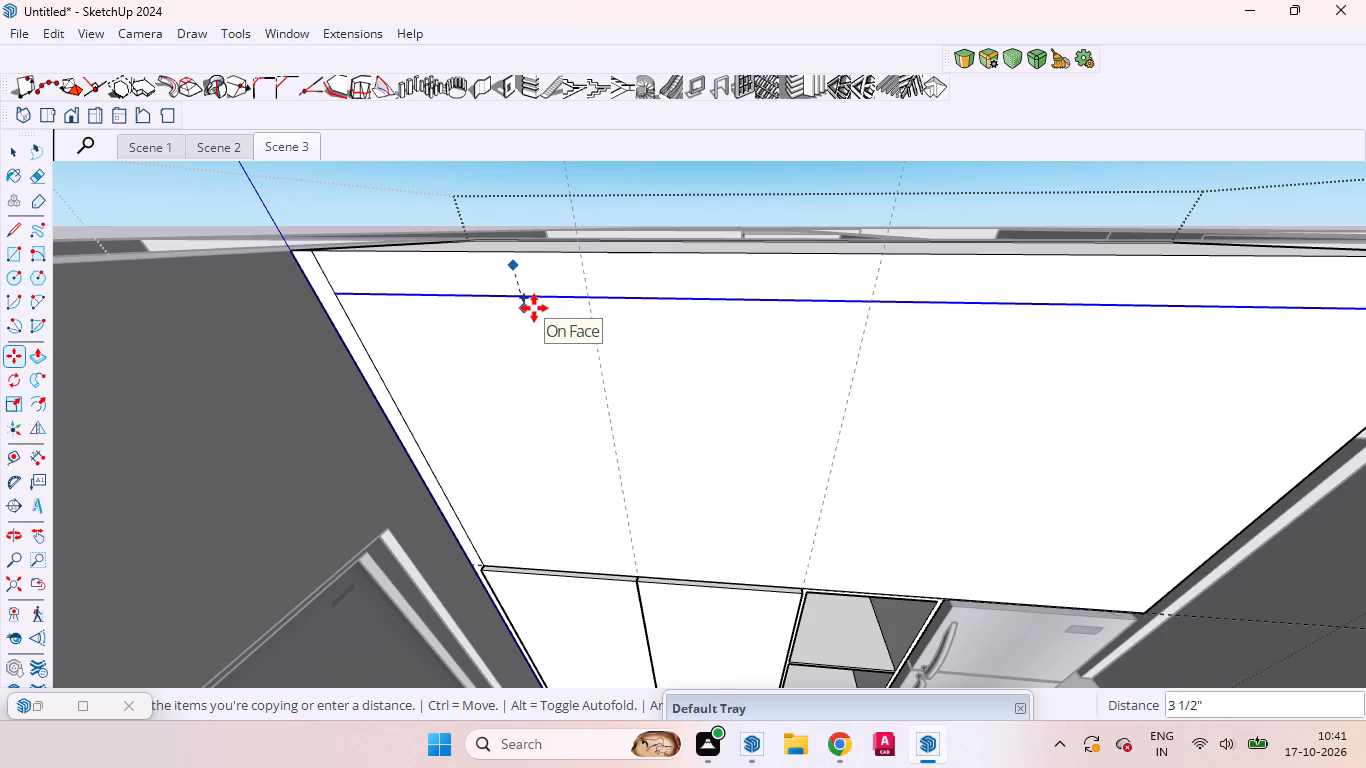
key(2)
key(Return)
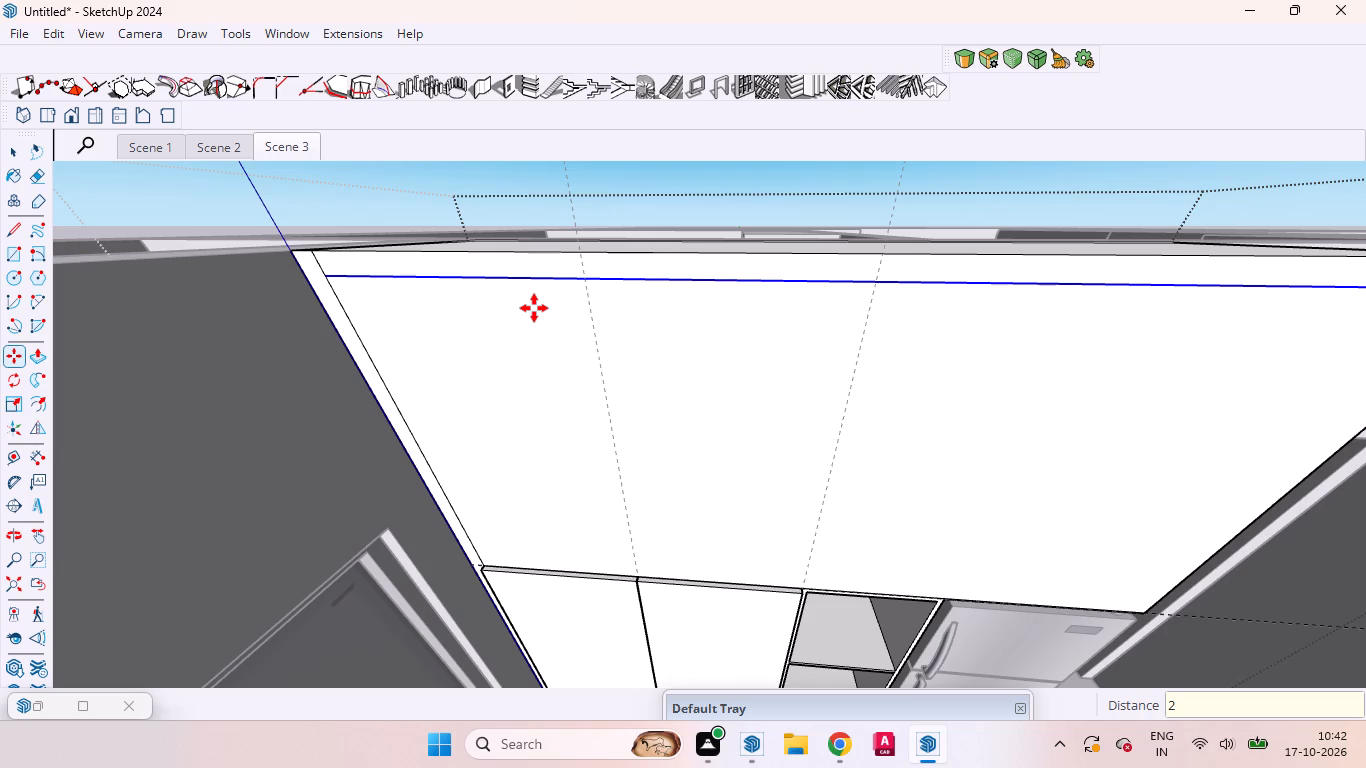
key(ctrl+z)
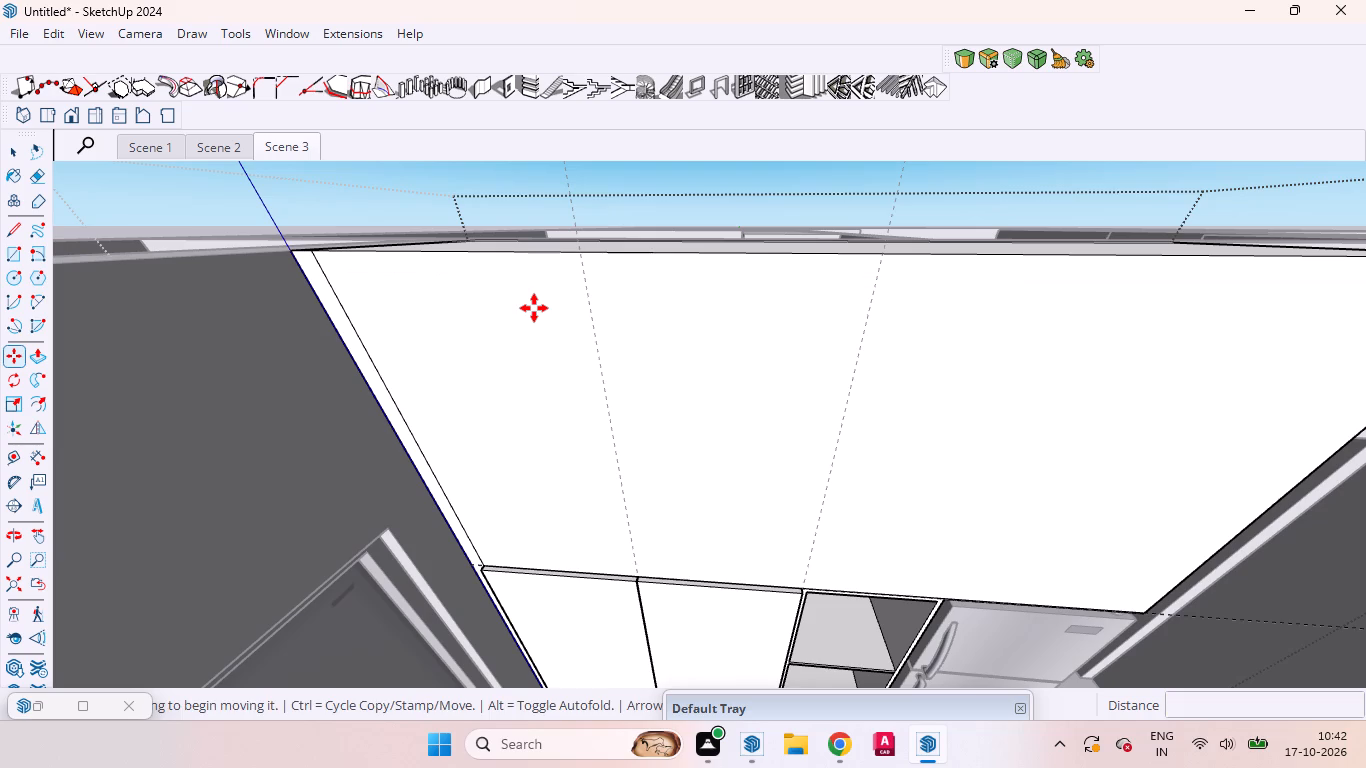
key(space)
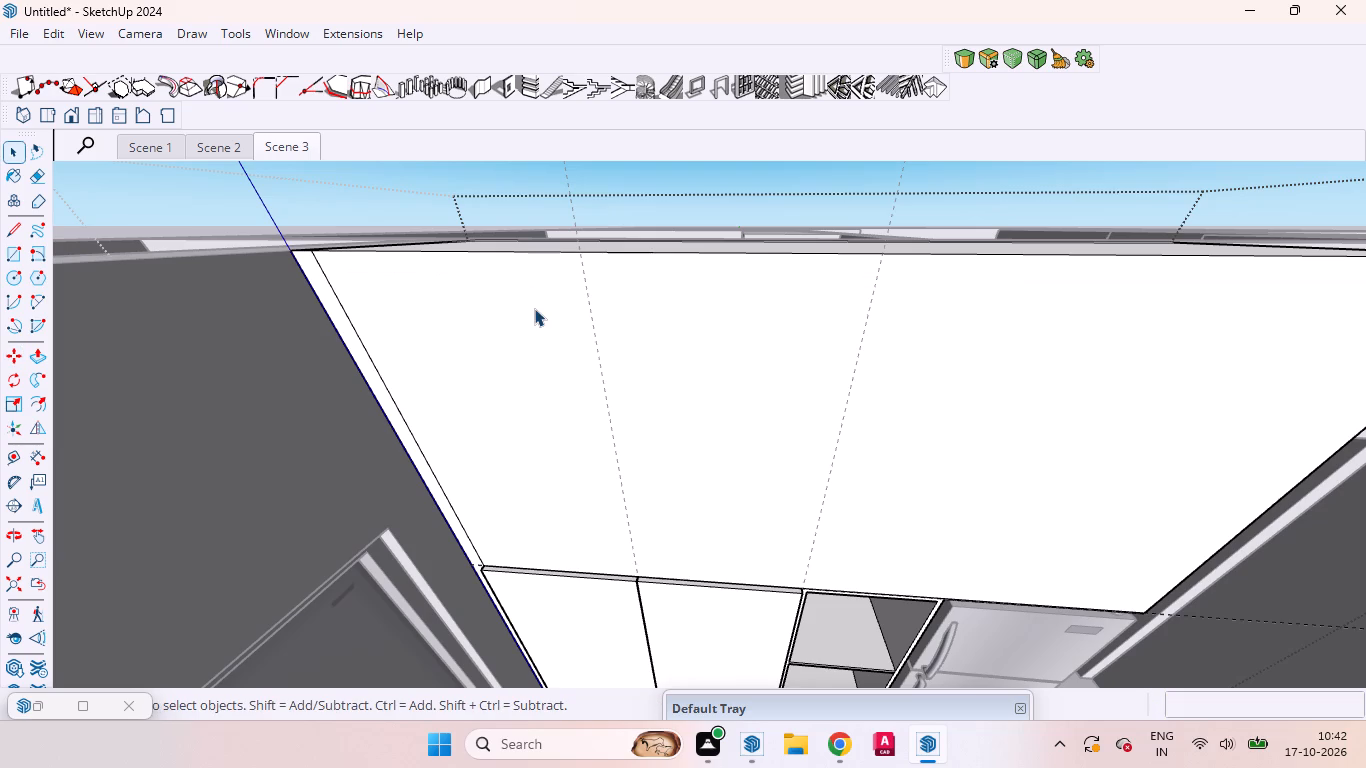
Copy the top edge of the upper cabinet front 2" down its face.
click(496, 255)
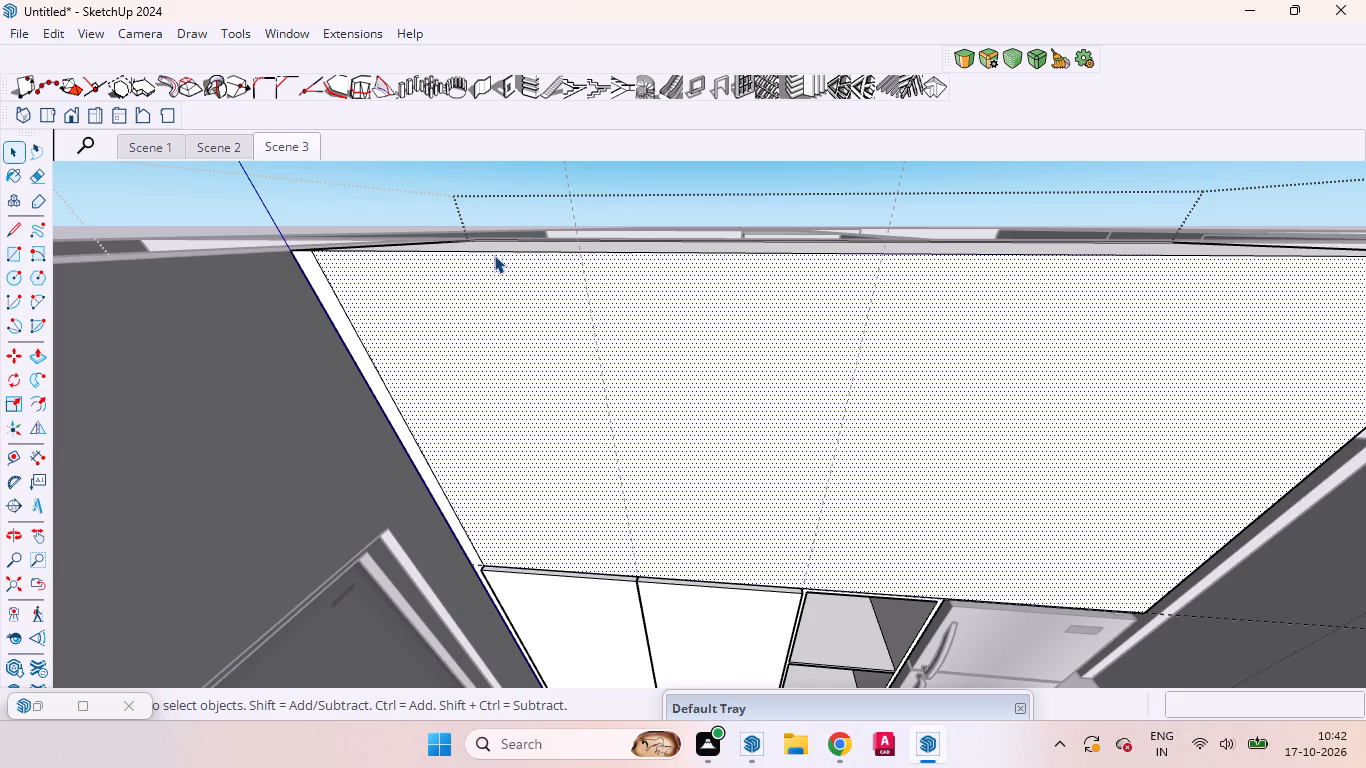
click(482, 255)
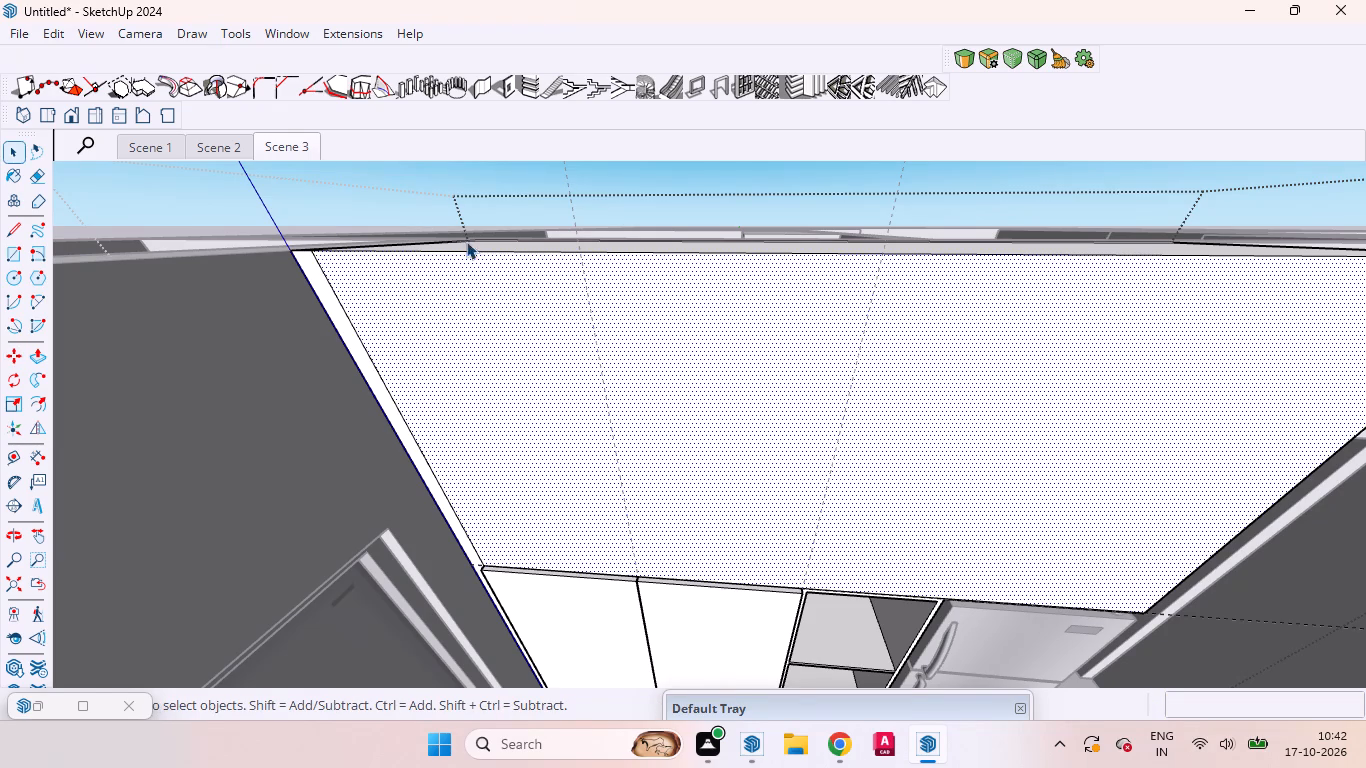
click(476, 252)
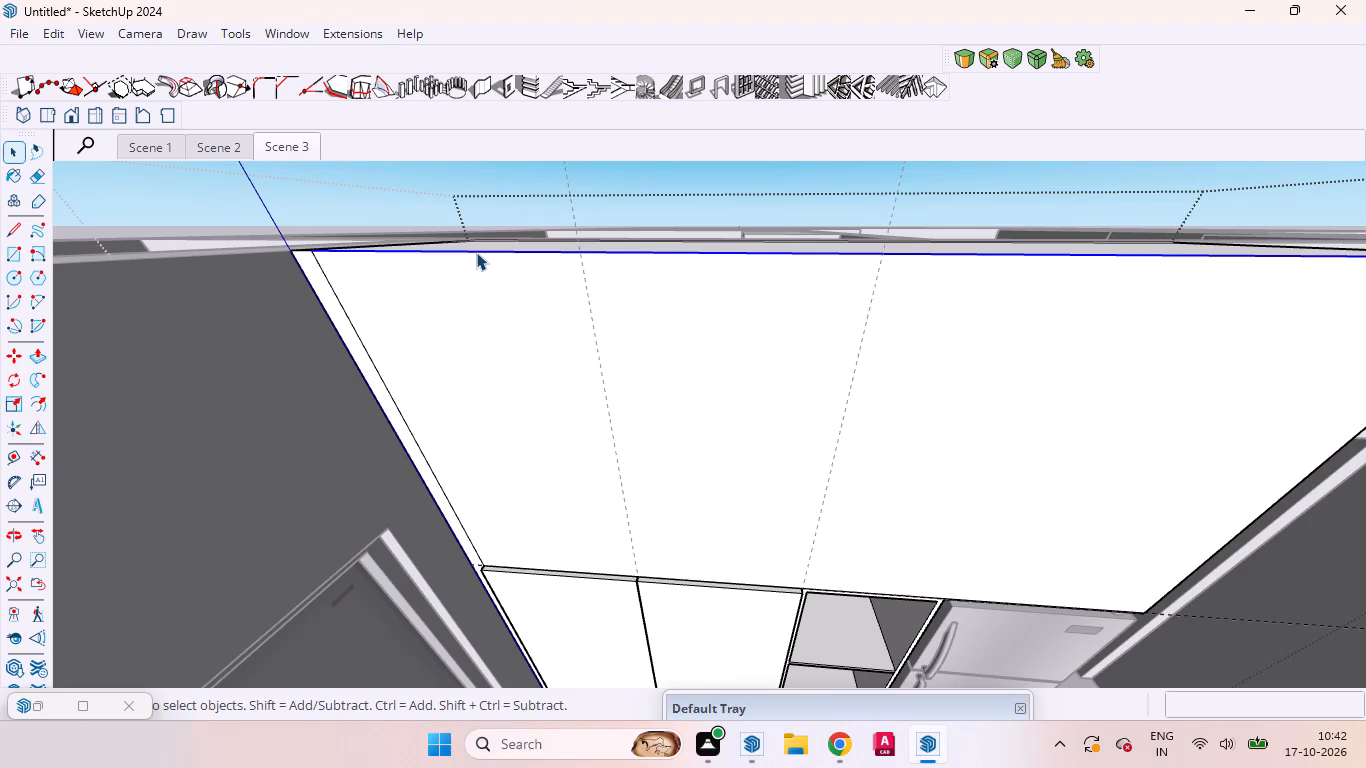
key(m)
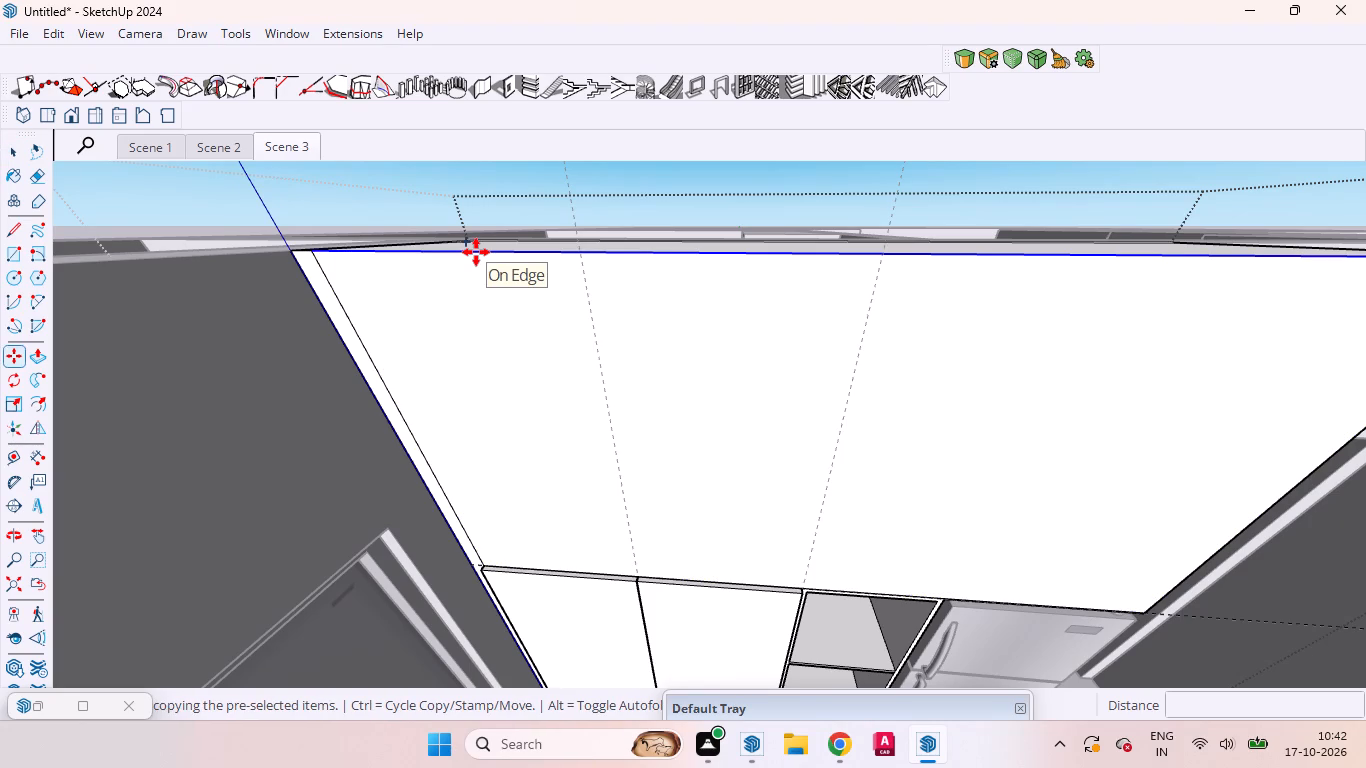
click(476, 248)
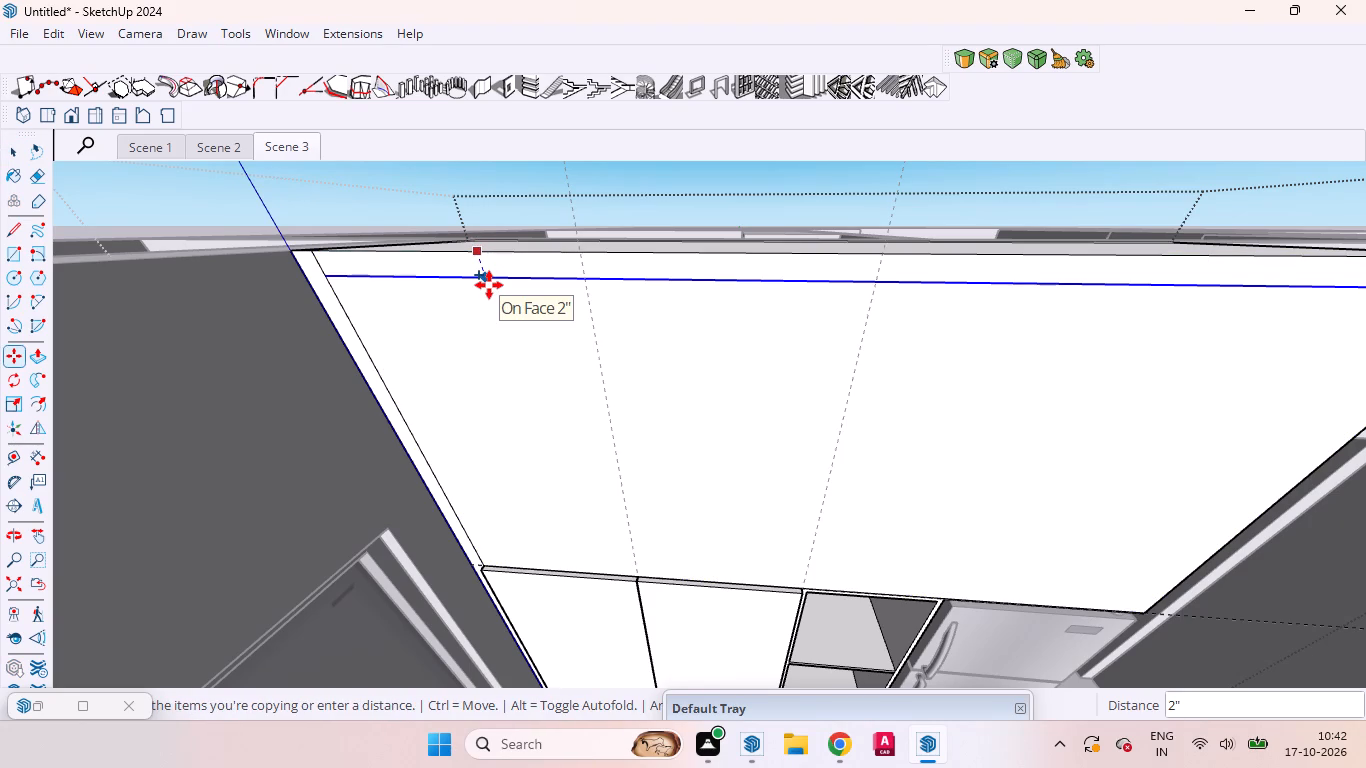
key(Return)
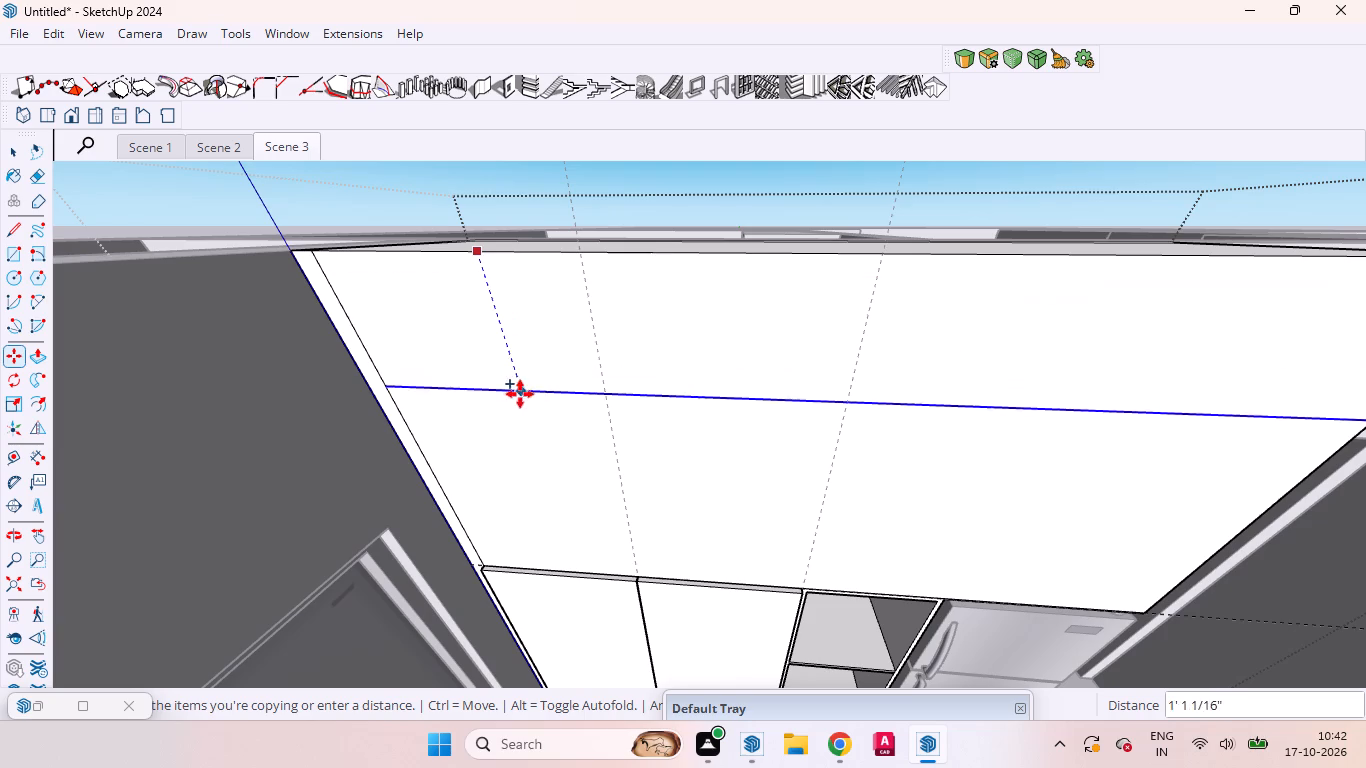
key(2)
key(Return)
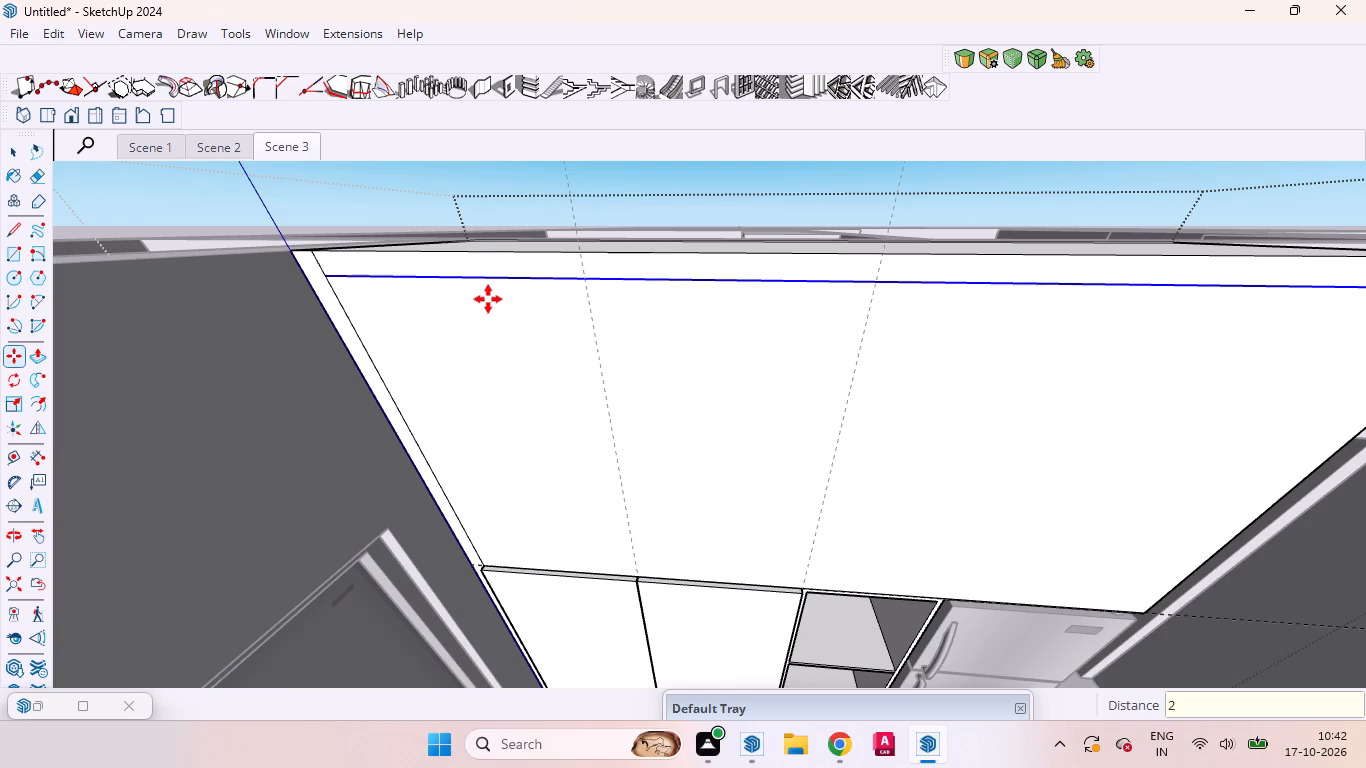
key(space)
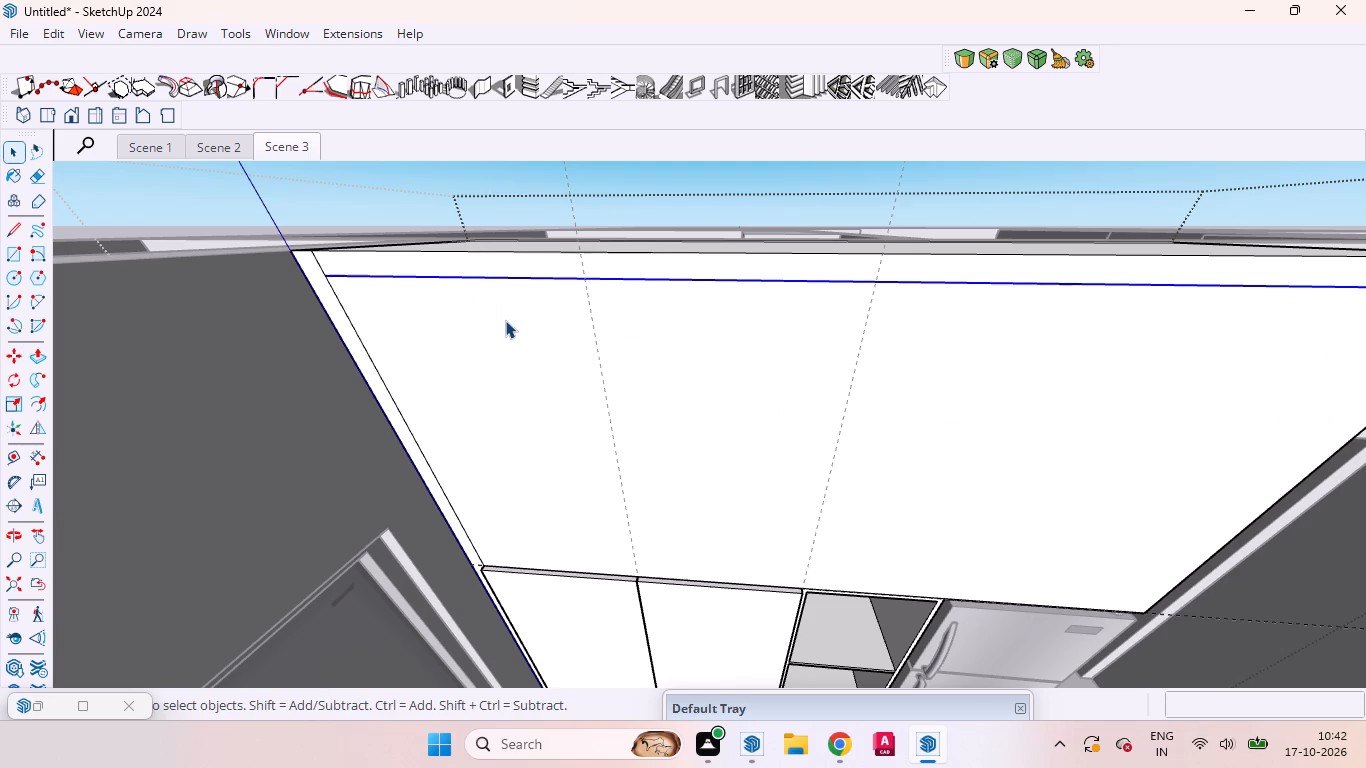
Draw the first upper shutter rectangle beside the door-side strip, about 2' by 3' 4 11/16", up to the line 2" below the top.
key(r)
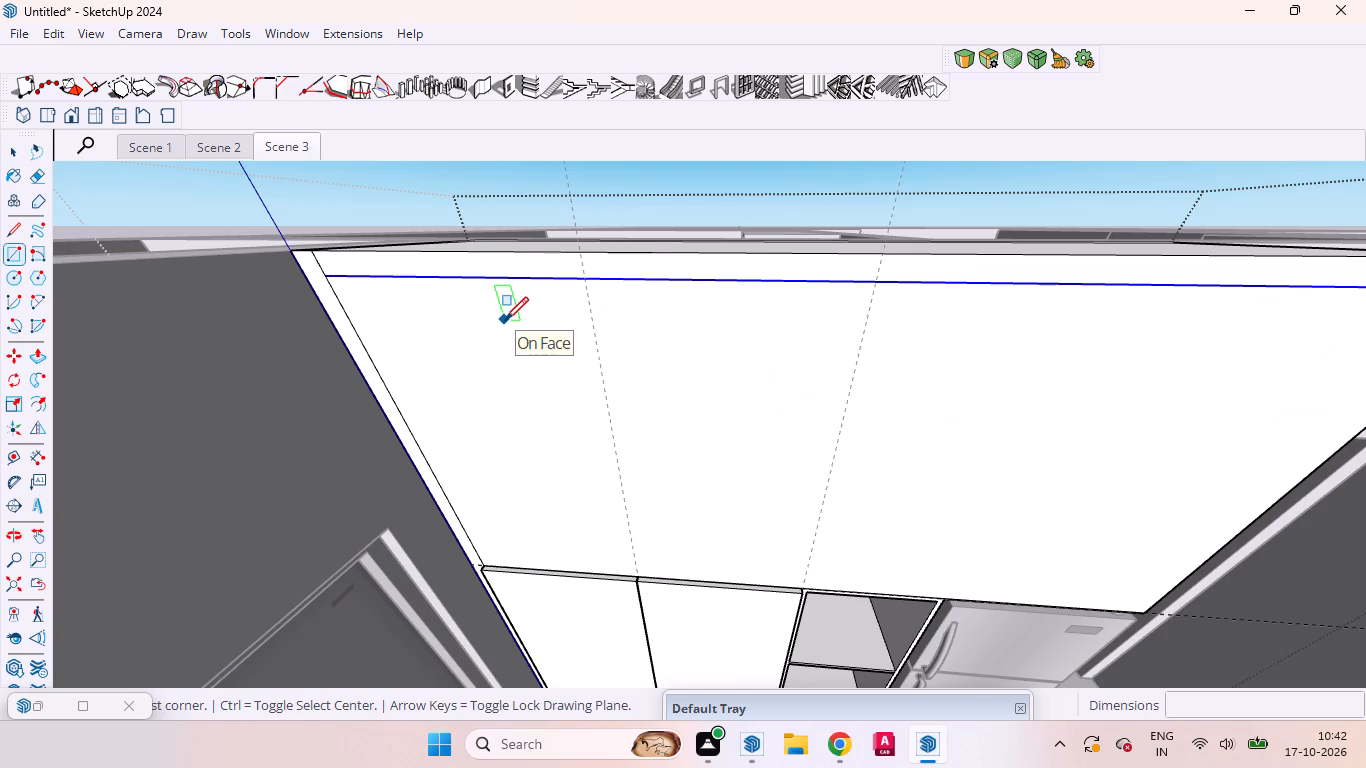
scroll(514, 570, up, 2)
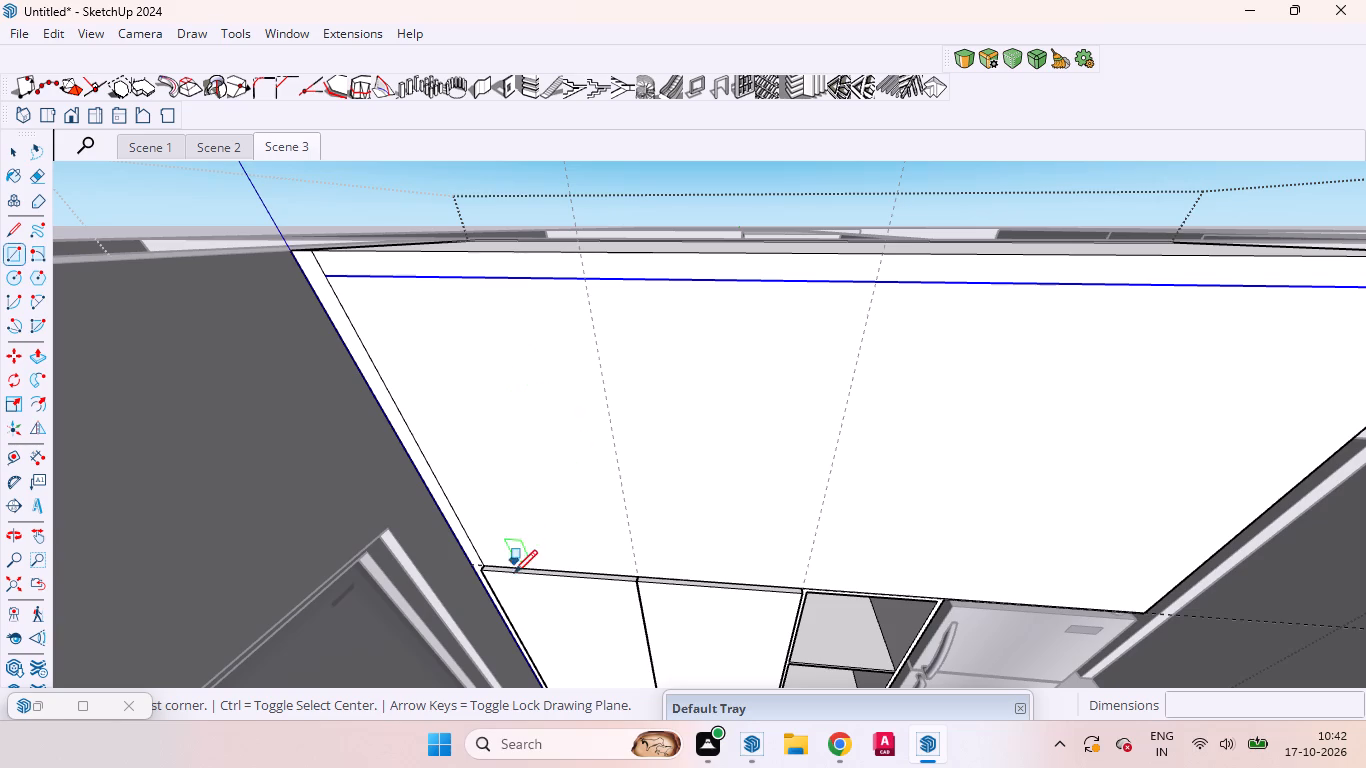
scroll(514, 573, up, 14)
scroll(472, 574, down, 1)
scroll(472, 574, up, 17)
scroll(464, 534, down, 1)
scroll(464, 534, up, 6)
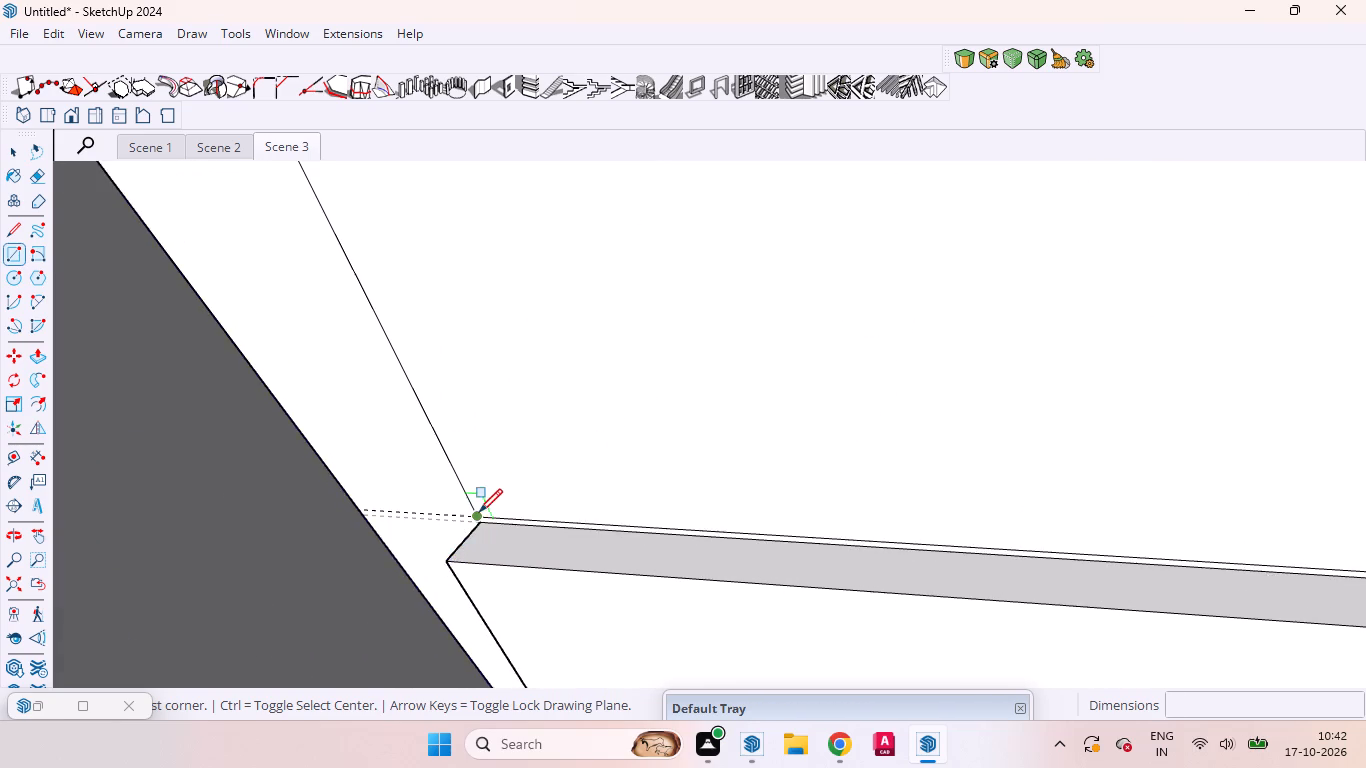
scroll(479, 512, up, 3)
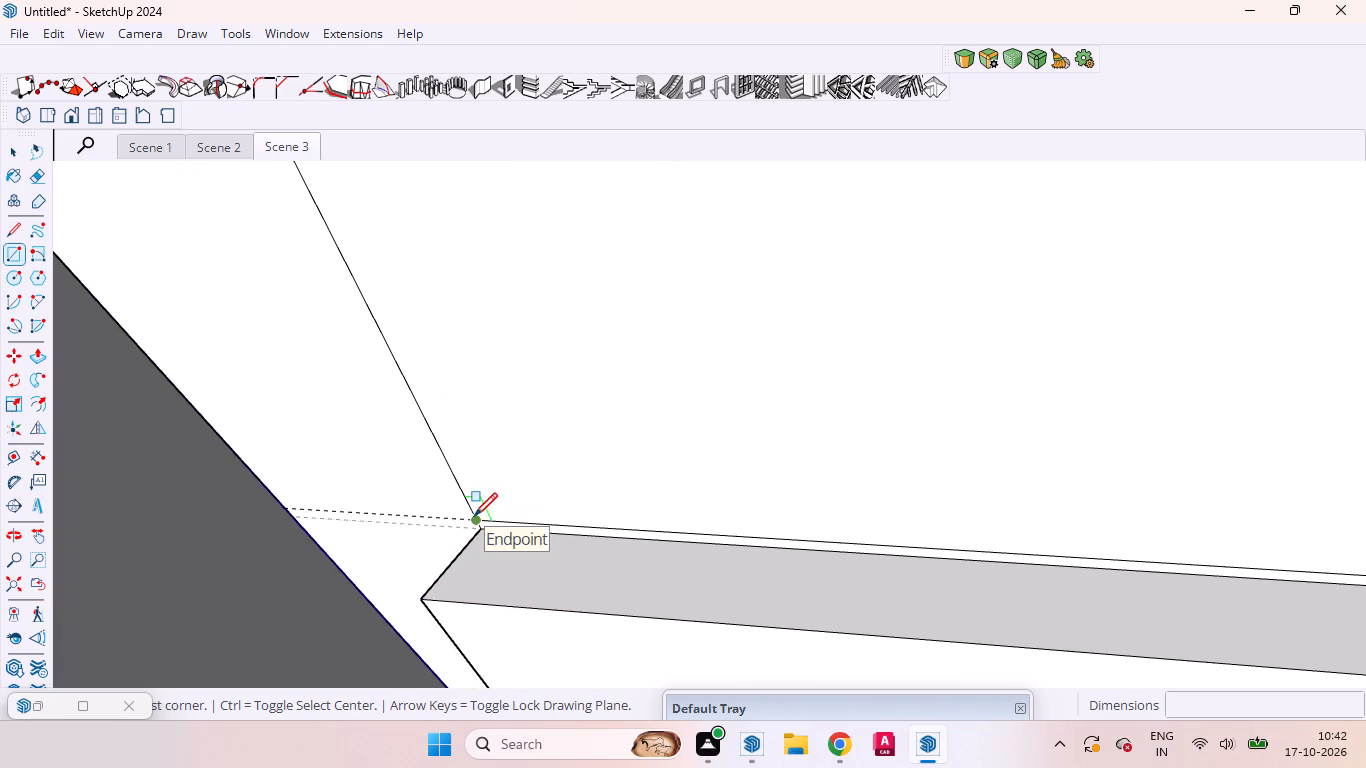
click(474, 516)
scroll(531, 468, down, 15)
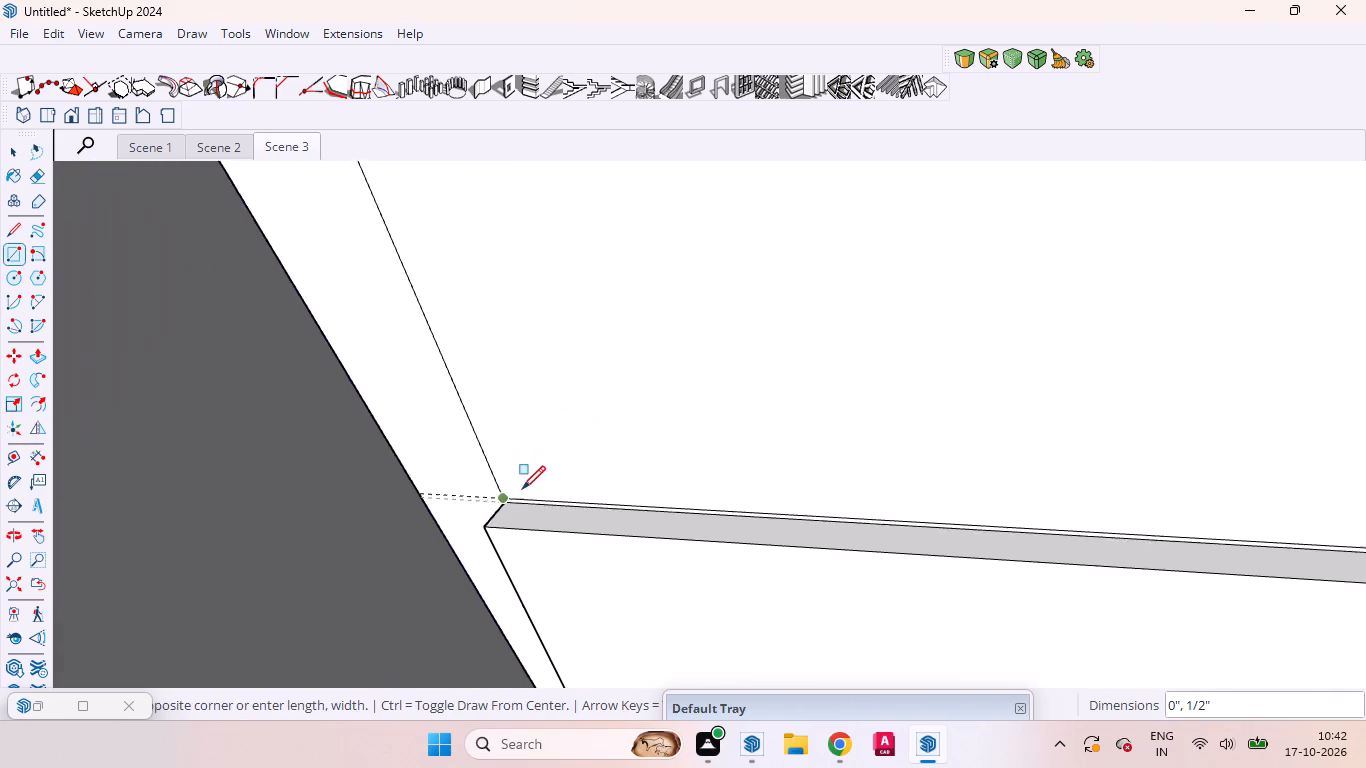
scroll(522, 489, down, 7)
scroll(524, 489, up, 1)
scroll(524, 489, down, 8)
scroll(526, 495, up, 1)
scroll(526, 506, down, 16)
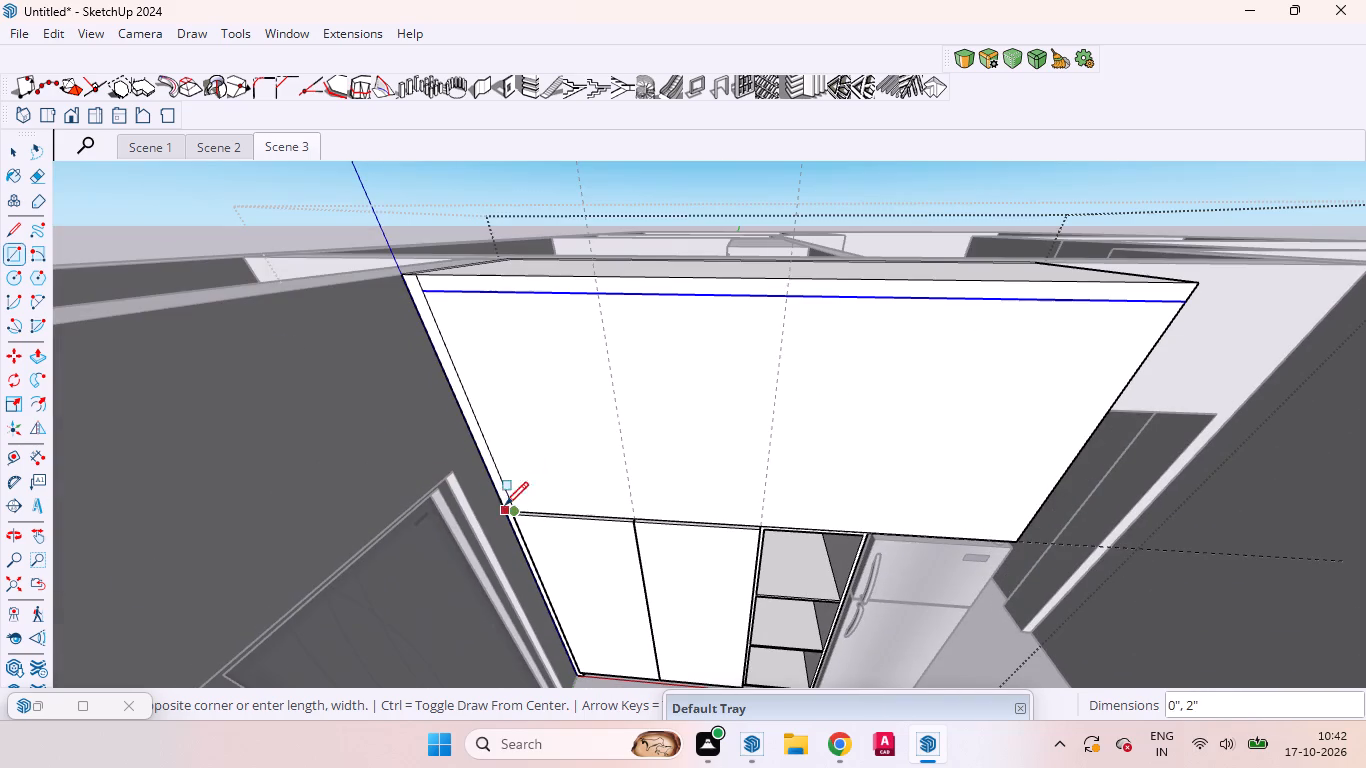
scroll(605, 281, up, 1)
scroll(606, 282, down, 1)
scroll(610, 290, up, 5)
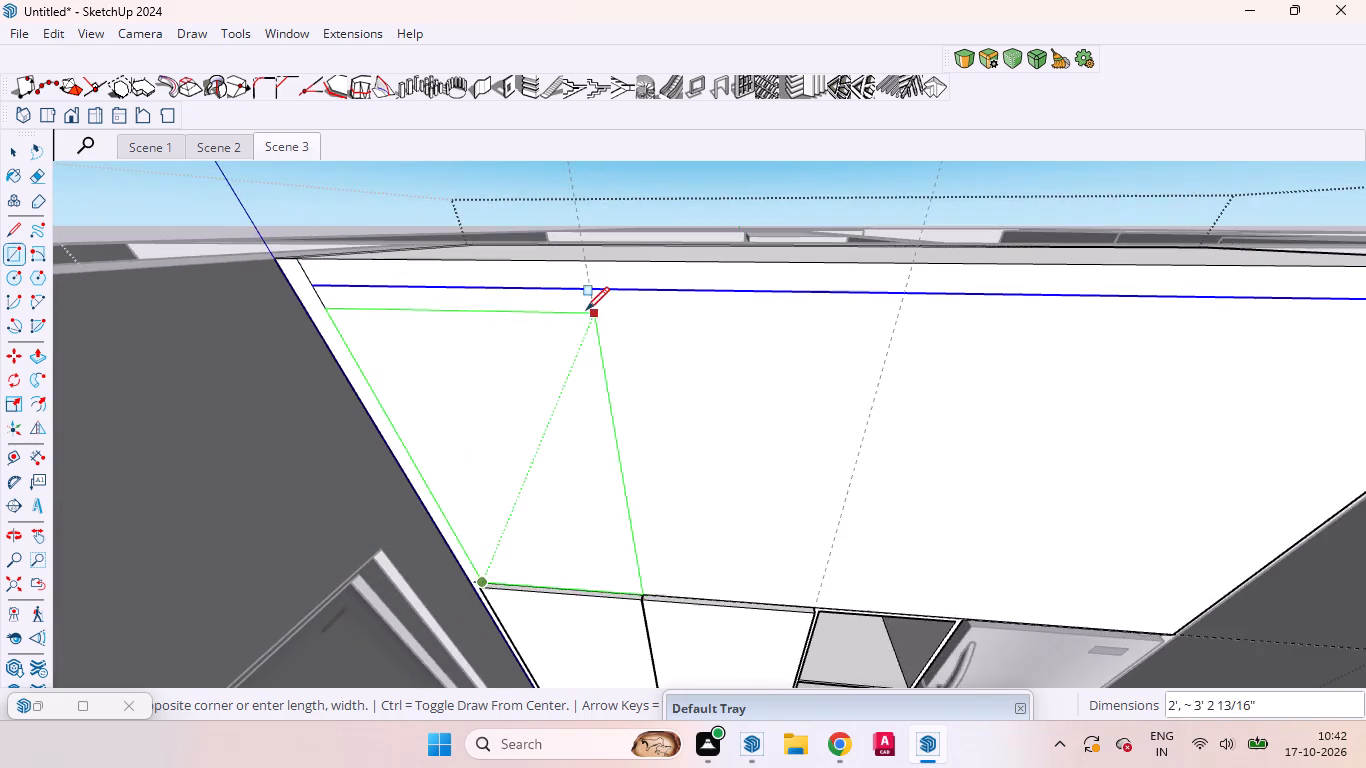
scroll(583, 309, up, 5)
click(600, 280)
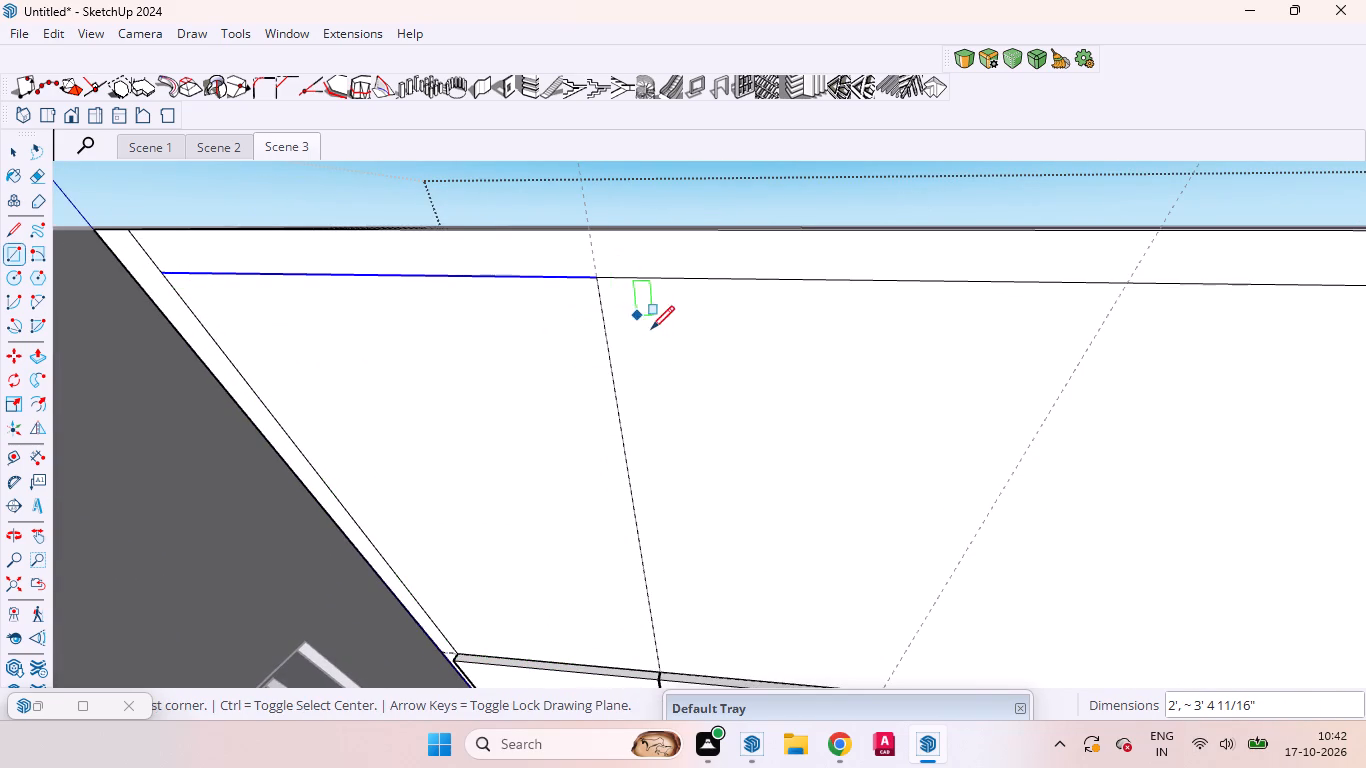
Draw the second upper shutter rectangle beside the first, 2' by about 3' 4 13/16", from the line 2" below the top down to the tall unit.
click(594, 273)
scroll(668, 350, down, 2)
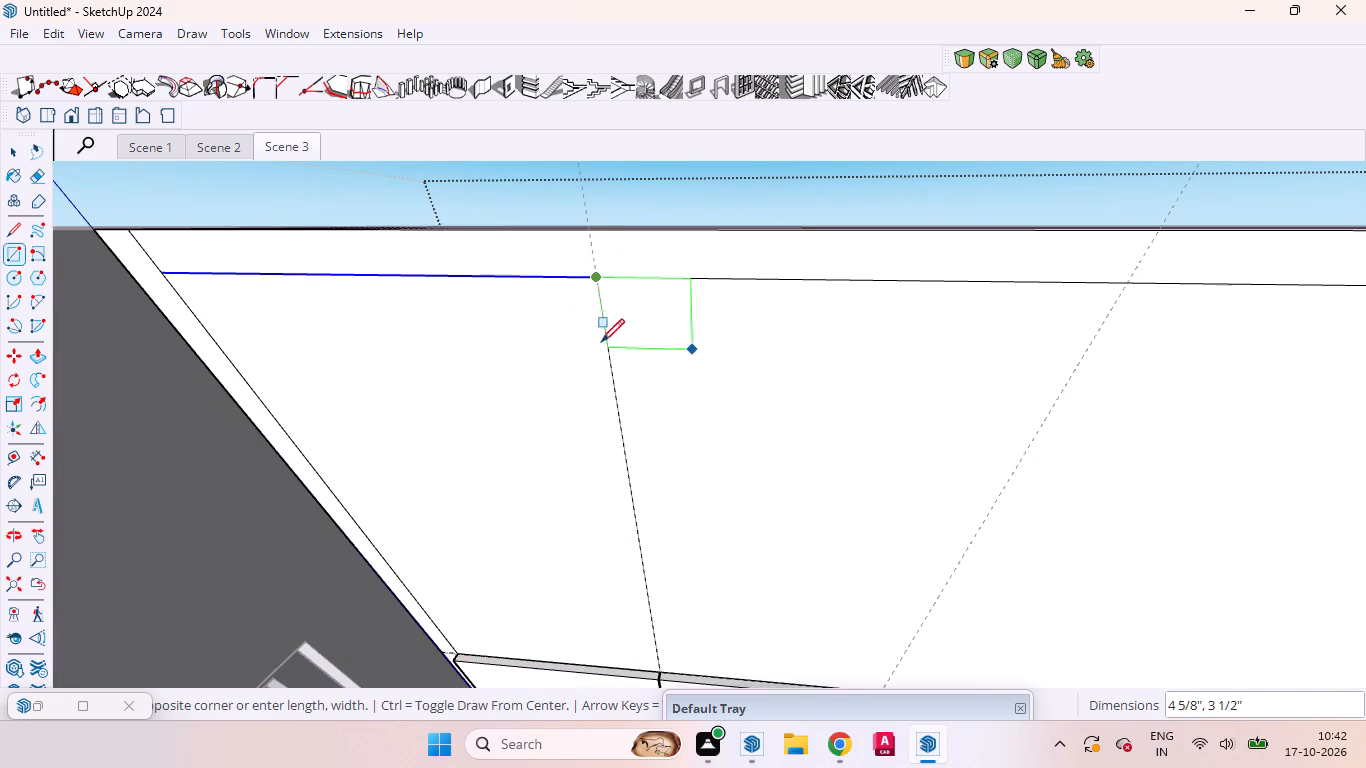
scroll(601, 342, down, 7)
scroll(780, 601, up, 5)
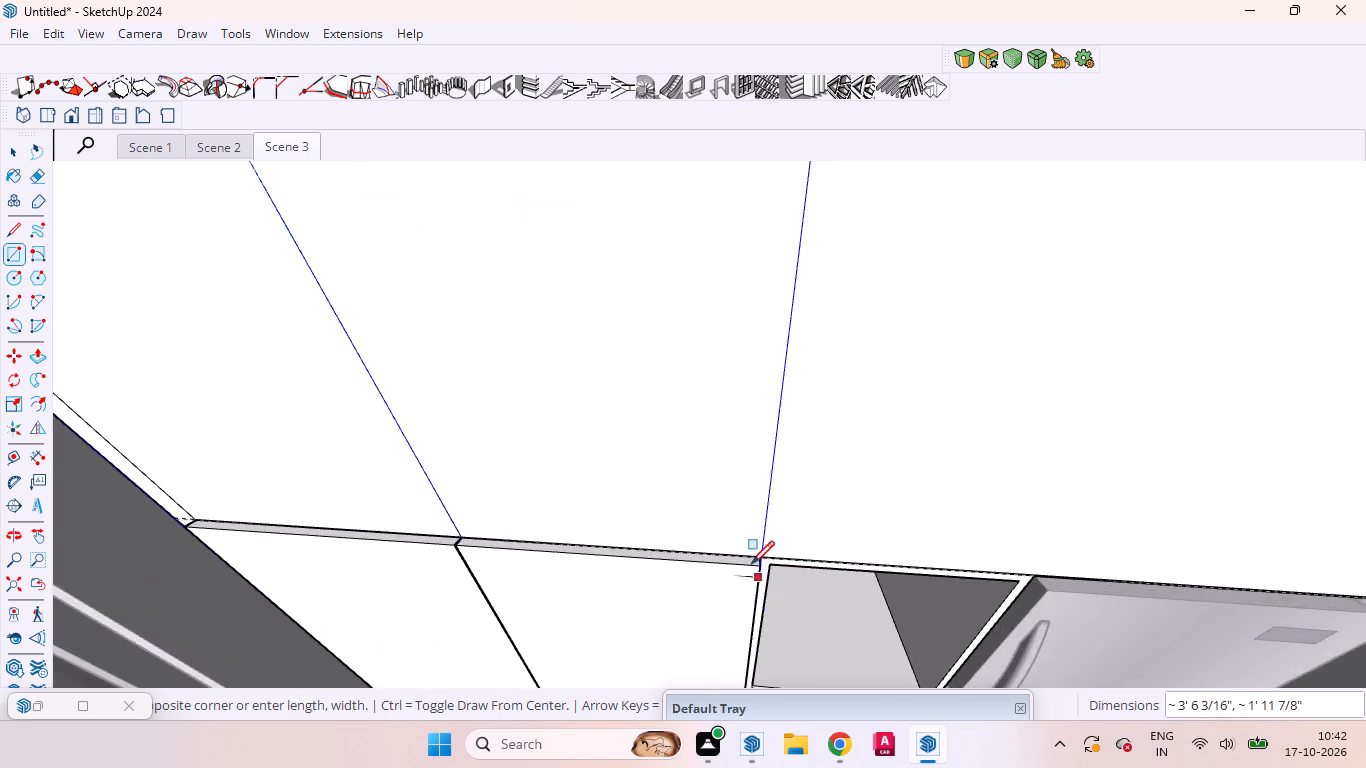
scroll(751, 564, up, 6)
scroll(748, 562, down, 1)
scroll(743, 549, up, 8)
scroll(748, 542, down, 2)
scroll(748, 541, up, 15)
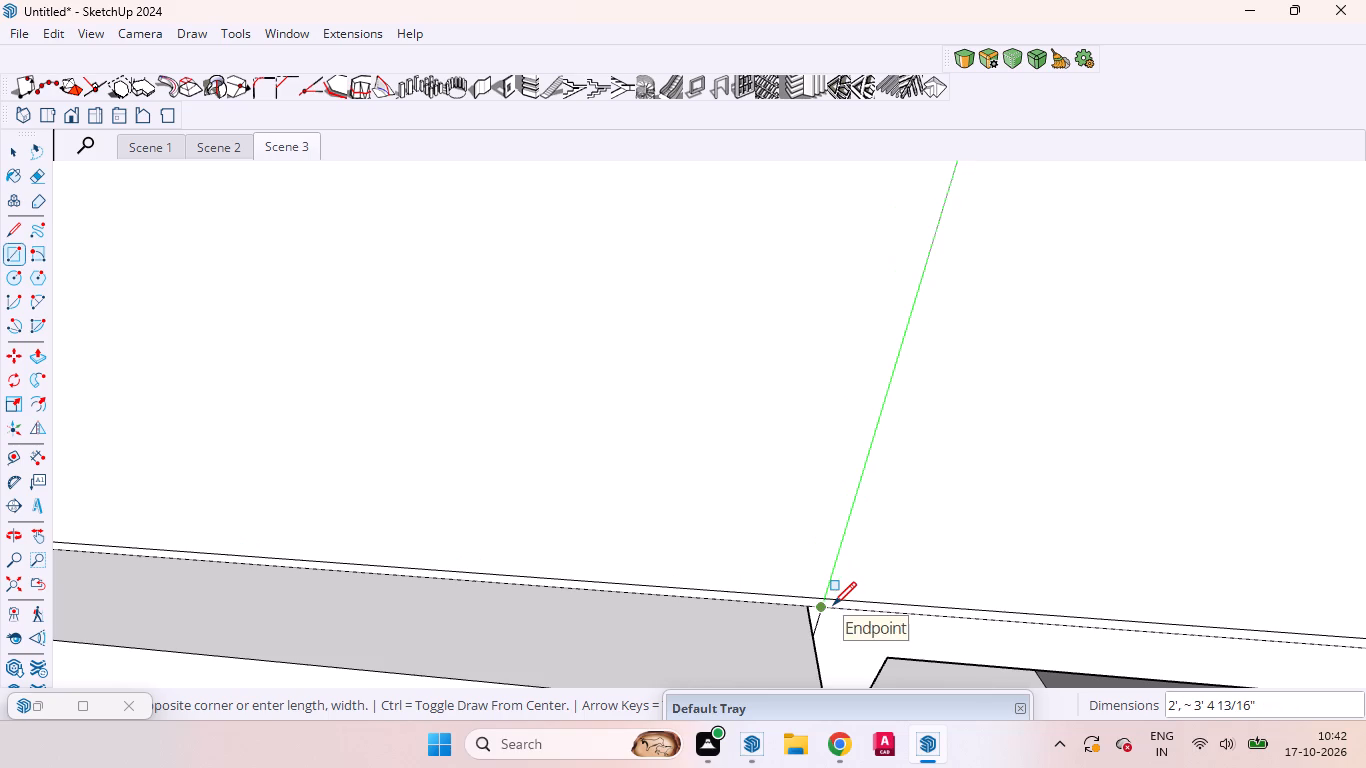
click(827, 592)
Copy the vertical side lines of the first and second upper shutters 3 mm toward the refrigerator side.
scroll(767, 563, down, 3)
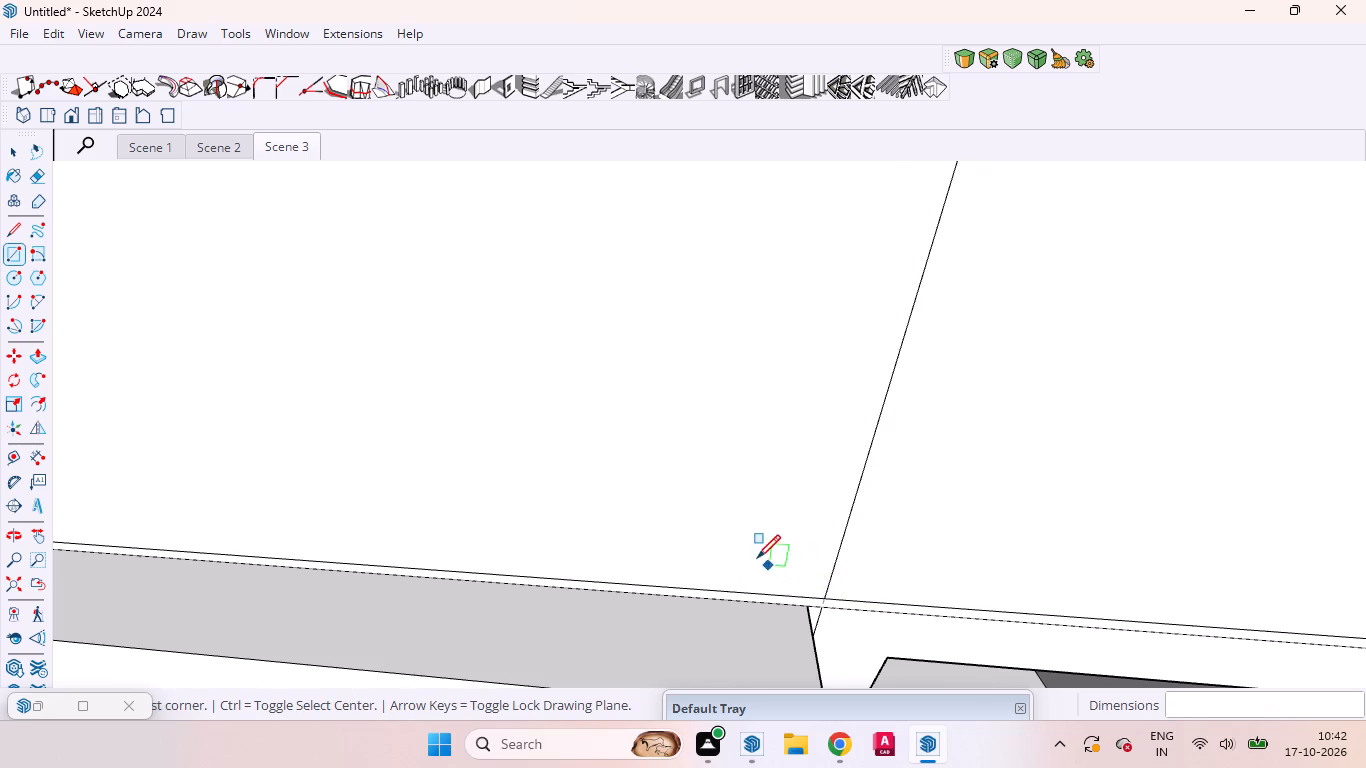
scroll(757, 558, down, 20)
scroll(757, 558, down, 6)
scroll(802, 524, up, 1)
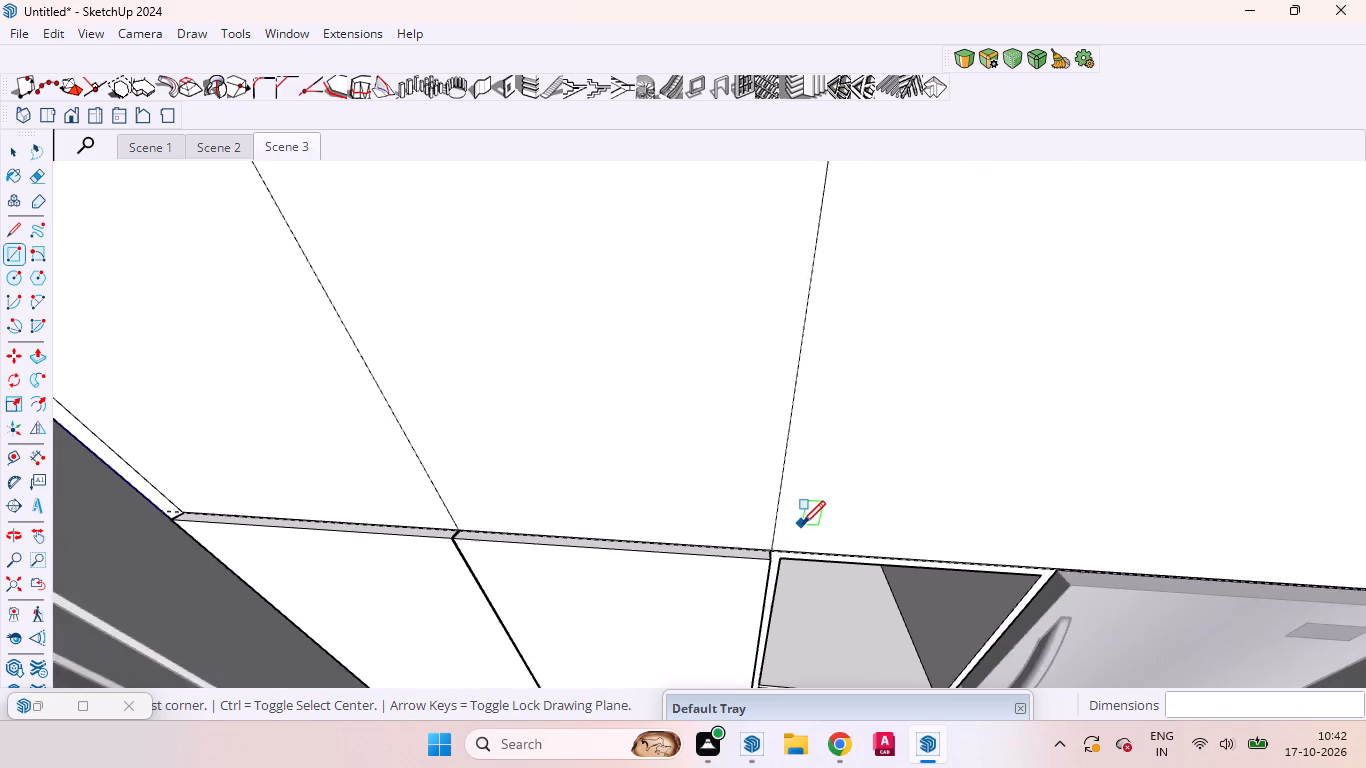
scroll(802, 523, down, 2)
scroll(802, 523, up, 1)
scroll(802, 523, down, 13)
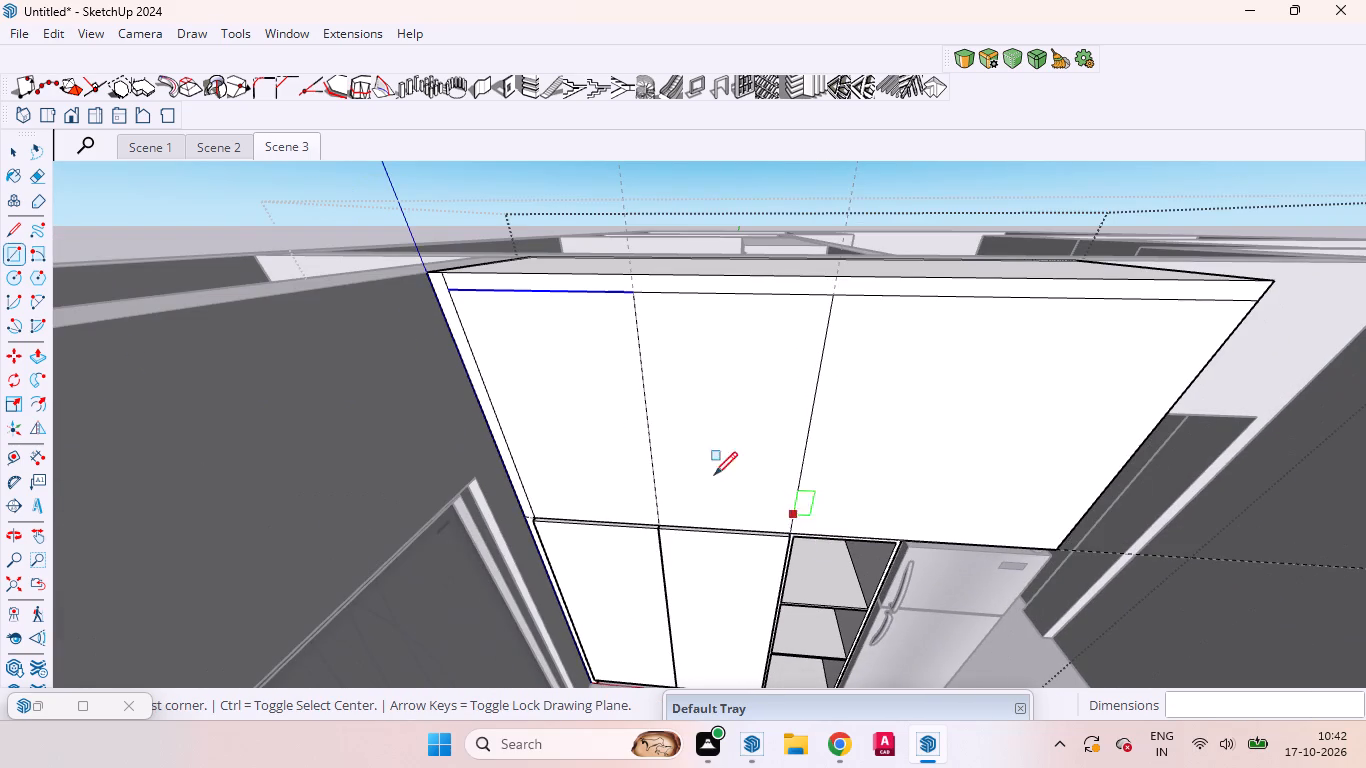
key(space)
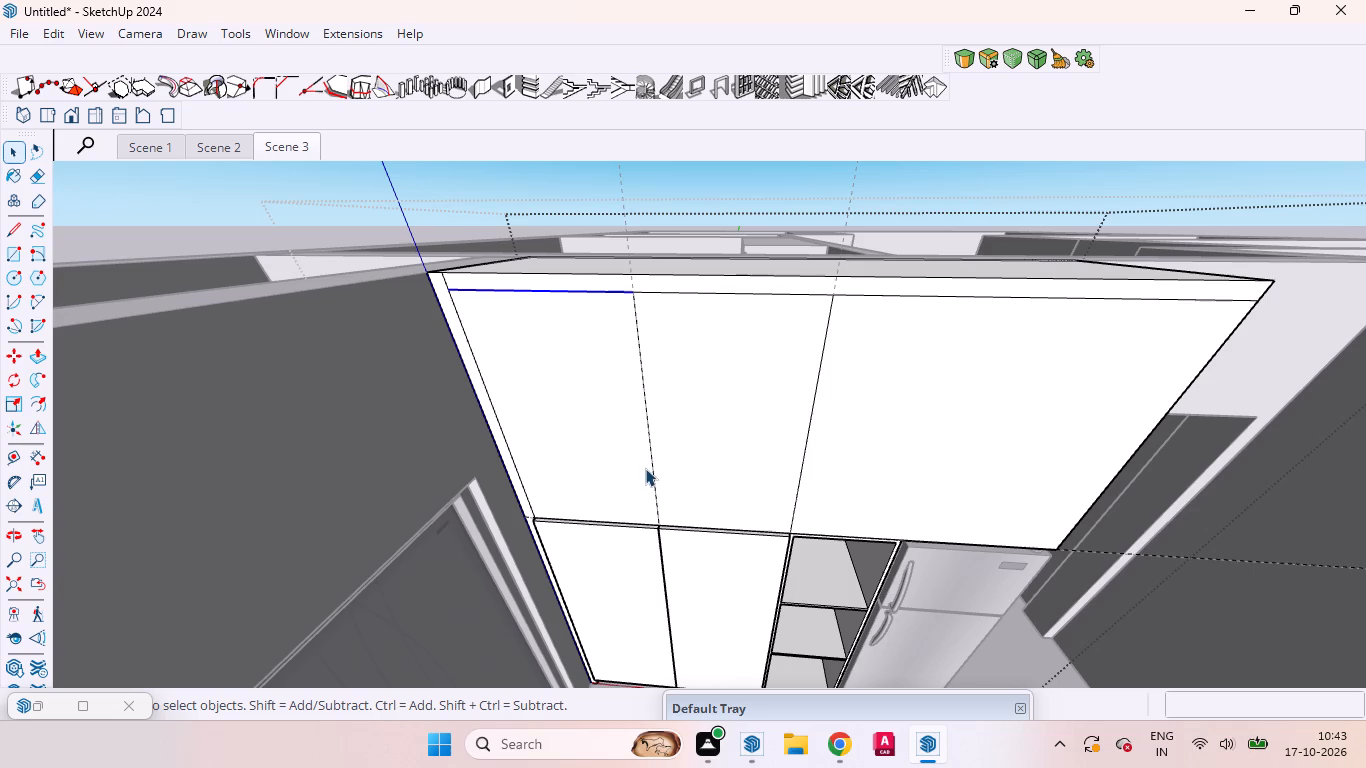
click(653, 463)
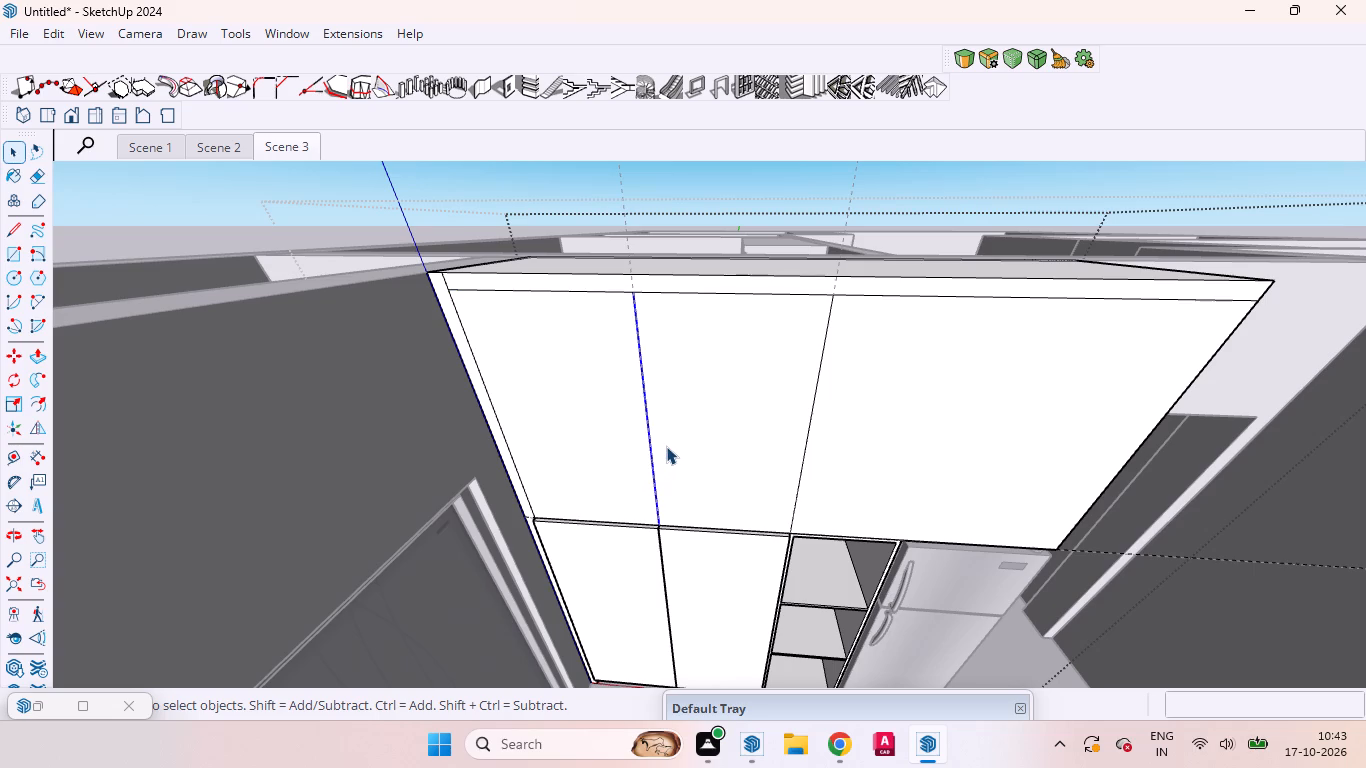
ctrl+click(813, 394)
key(m)
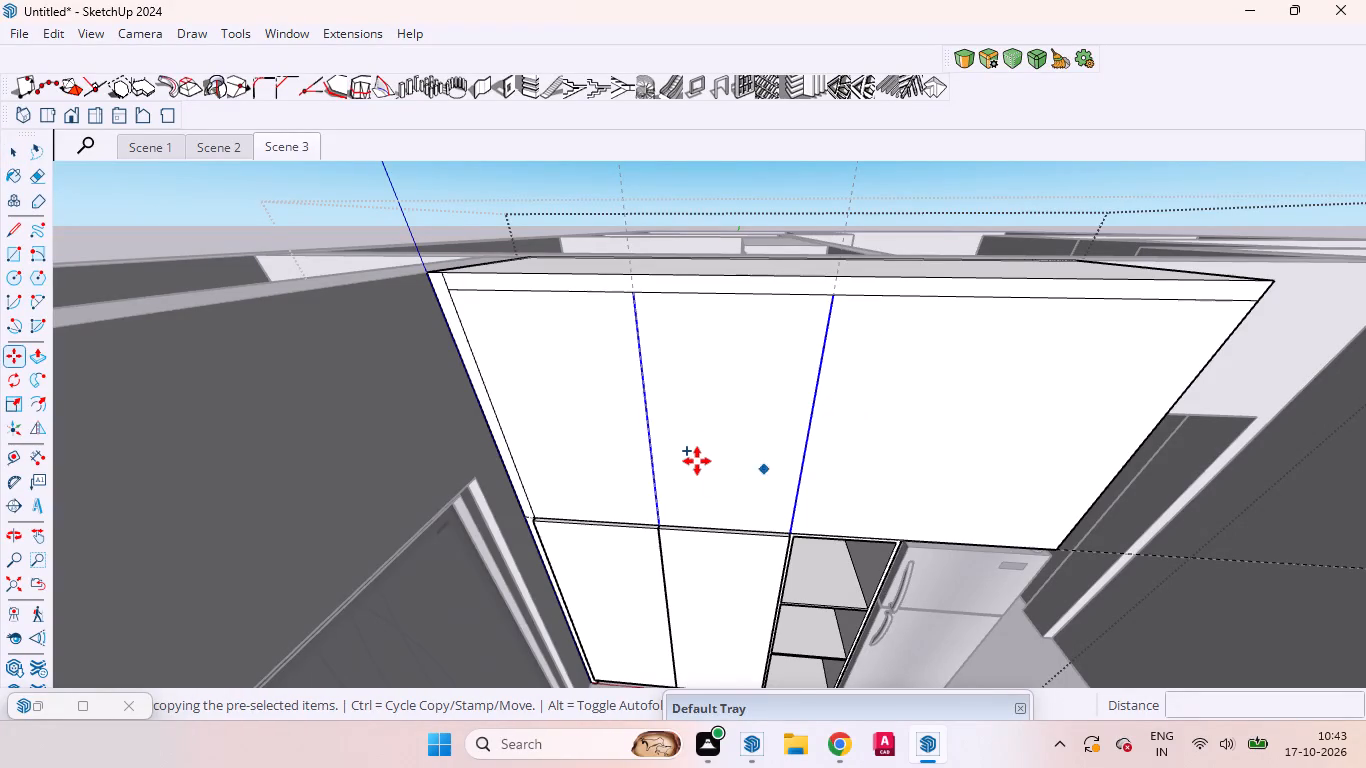
click(698, 417)
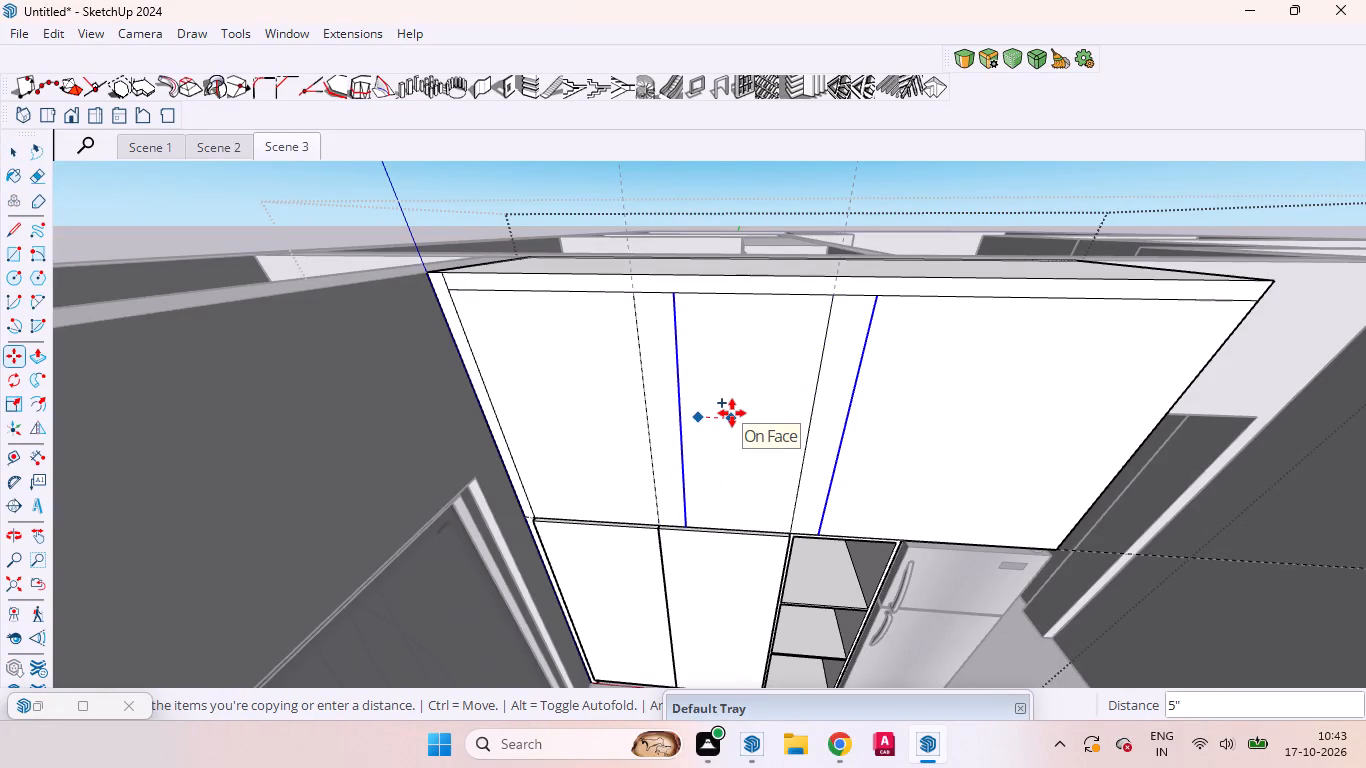
text(3m)
key(m)
key(Return)
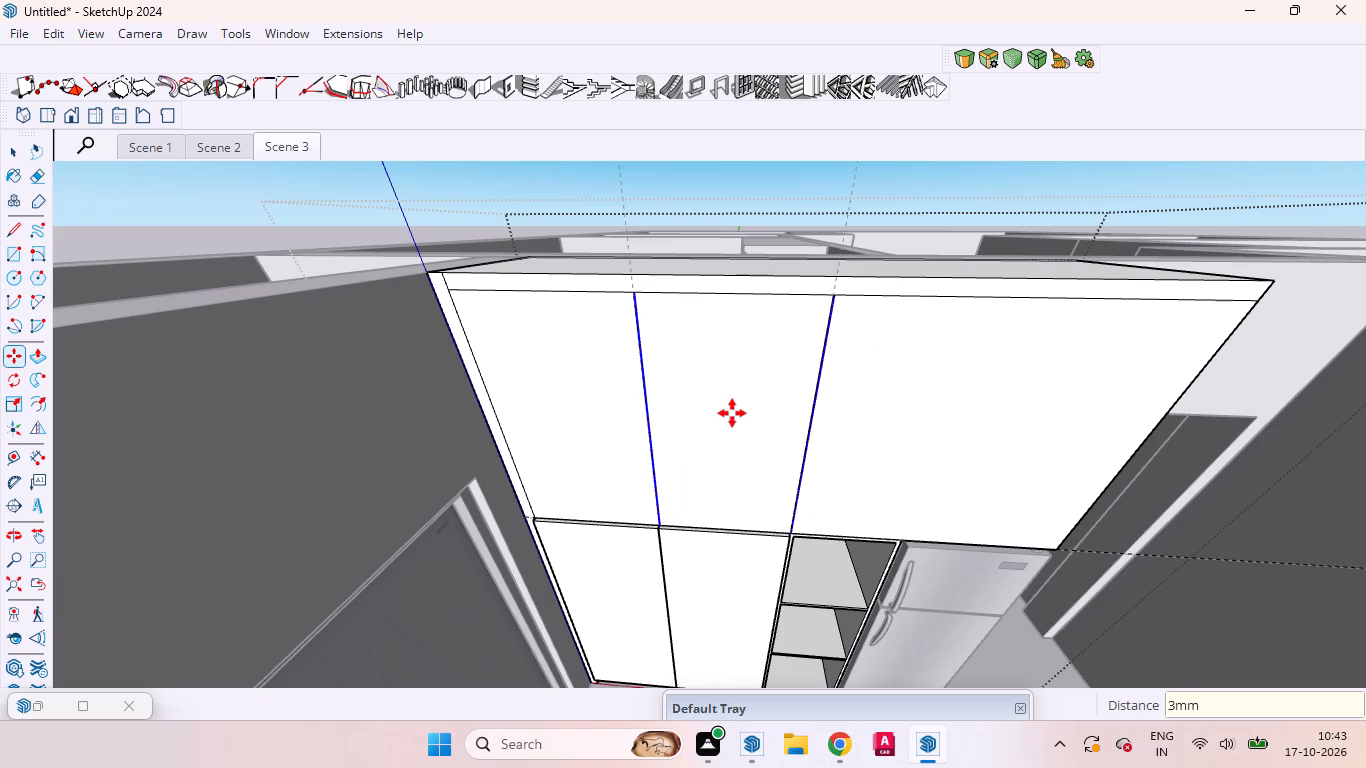
key(space)
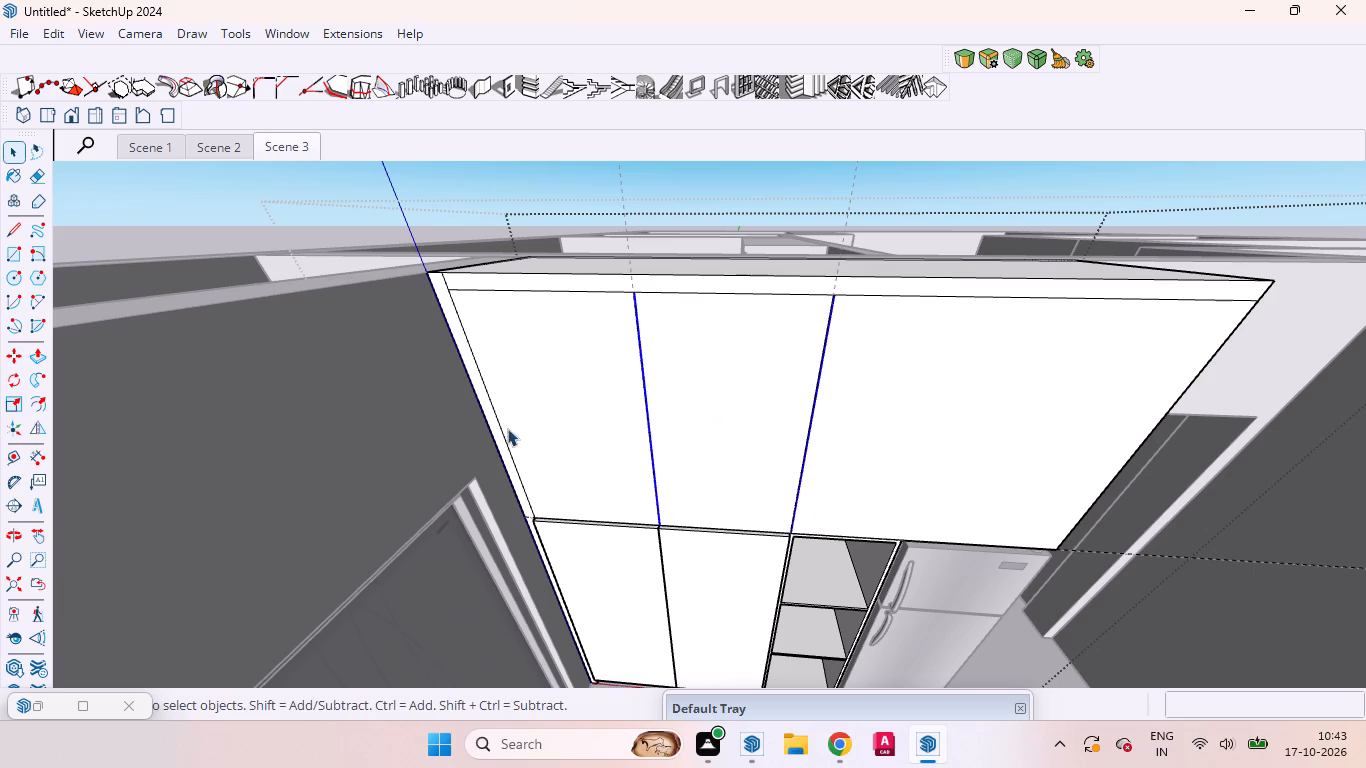
Examine the lower corner of the first upper shutter where it meets the door-side strip and tall unit.
scroll(470, 449, up, 5)
scroll(499, 451, down, 2)
scroll(499, 451, up, 4)
scroll(528, 462, down, 1)
scroll(529, 462, up, 5)
scroll(565, 549, down, 2)
scroll(565, 549, up, 9)
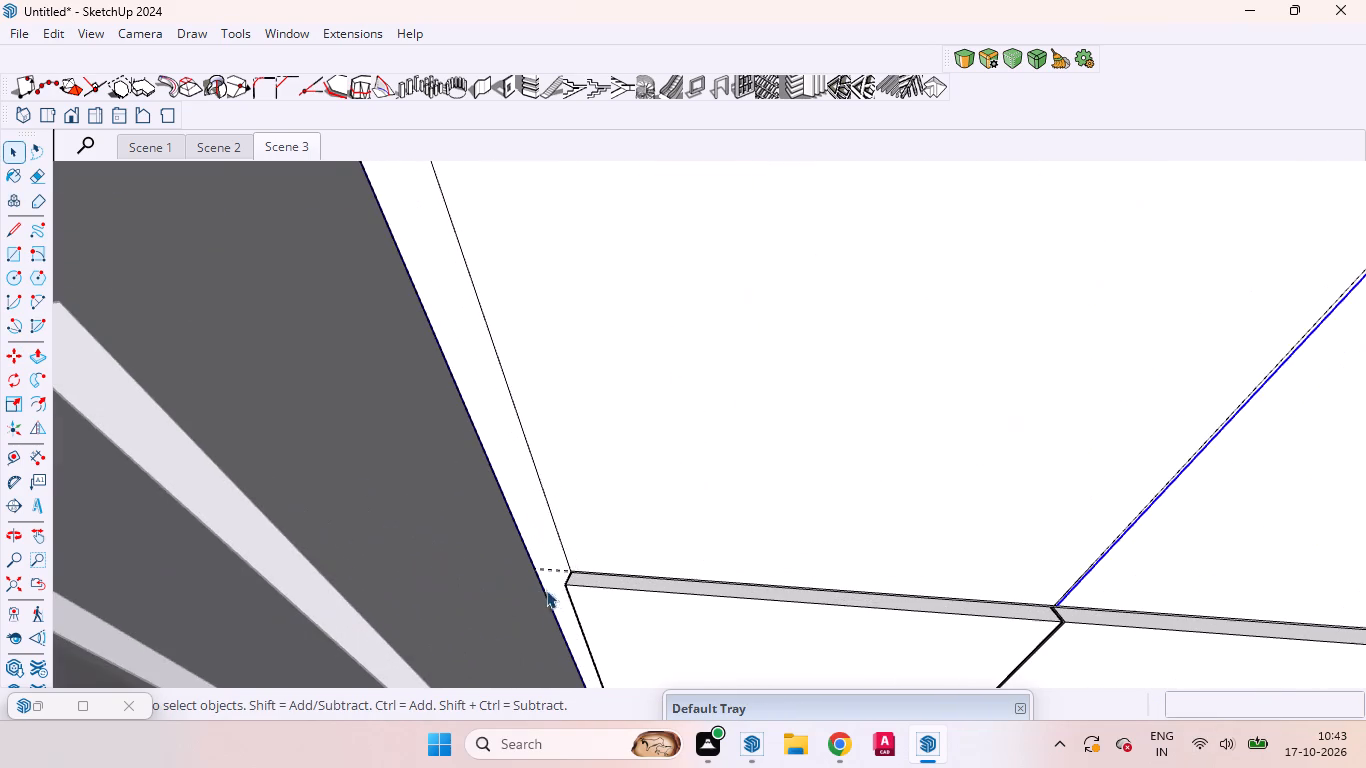
middle_drag(567, 597, 644, 479)
scroll(644, 479, up, 5)
scroll(644, 479, down, 1)
scroll(634, 464, up, 5)
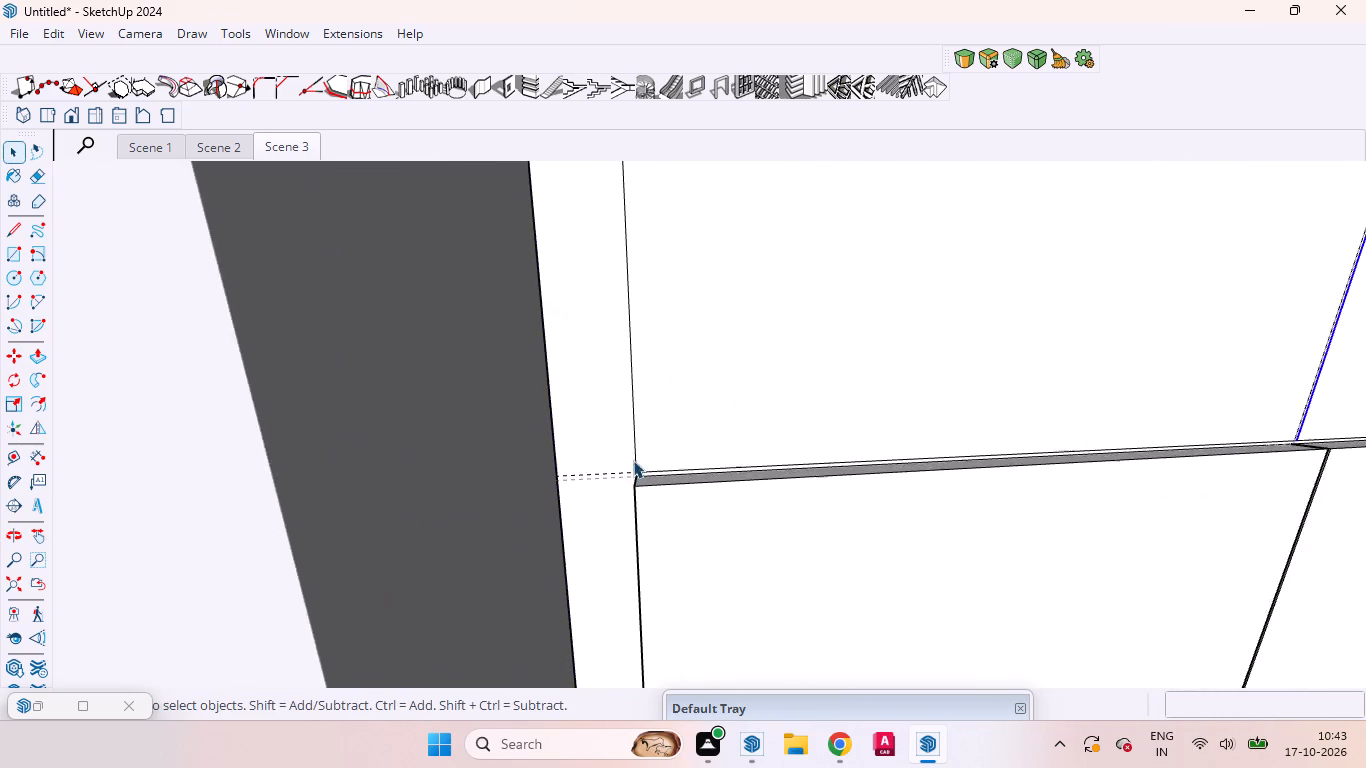
scroll(633, 460, up, 6)
scroll(633, 460, down, 1)
scroll(633, 460, up, 1)
scroll(641, 486, down, 6)
scroll(580, 605, up, 1)
scroll(593, 569, down, 7)
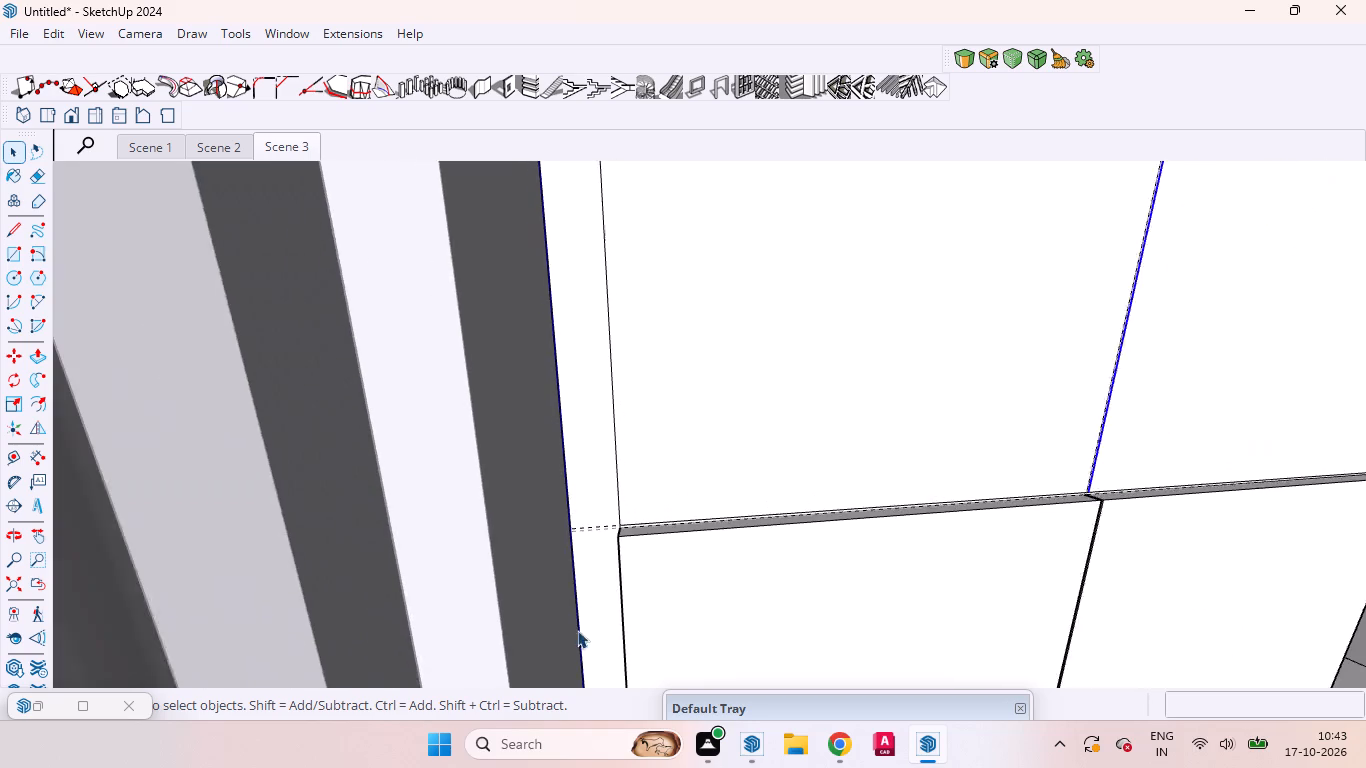
scroll(577, 630, down, 3)
scroll(944, 463, down, 6)
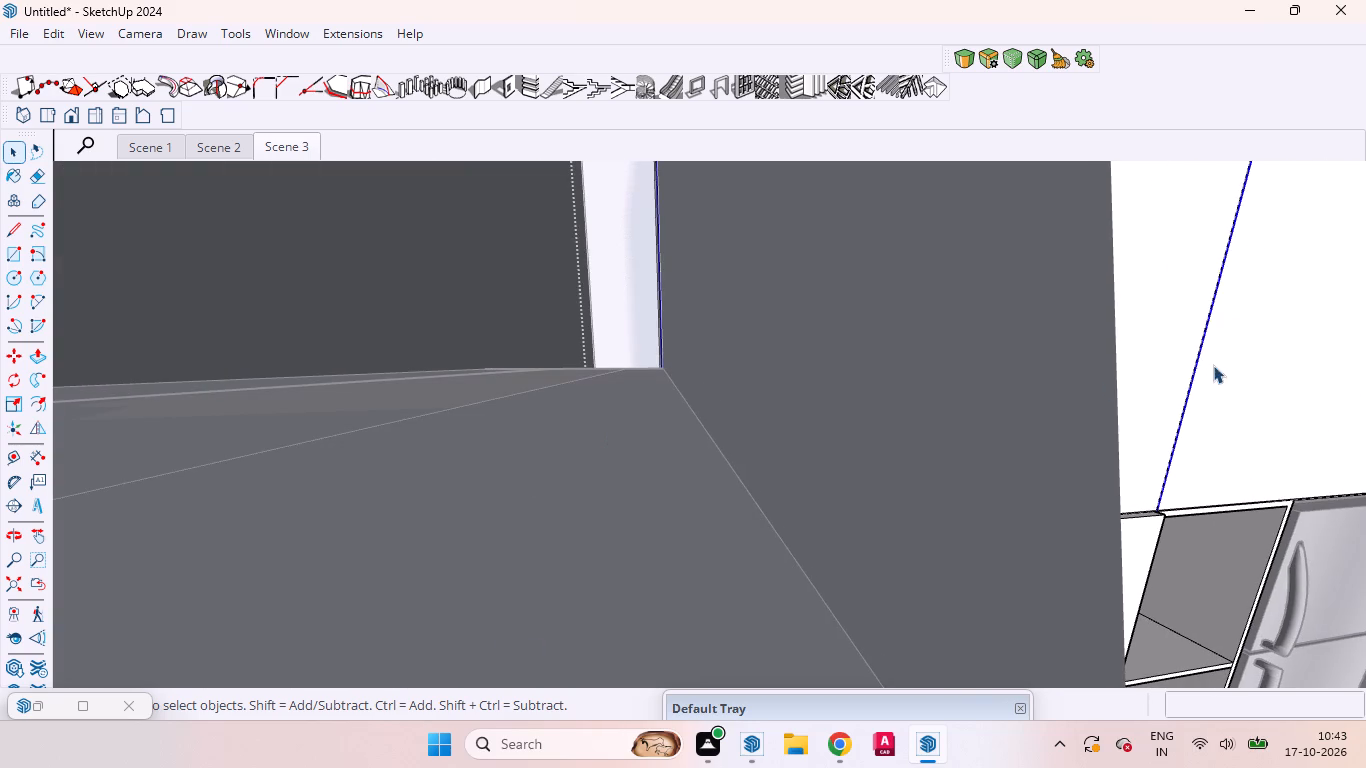
scroll(1213, 365, down, 4)
Divide the remaining top line of the upper cabinet front, above the open shelves and refrigerator, into 2 segments.
click(35, 115)
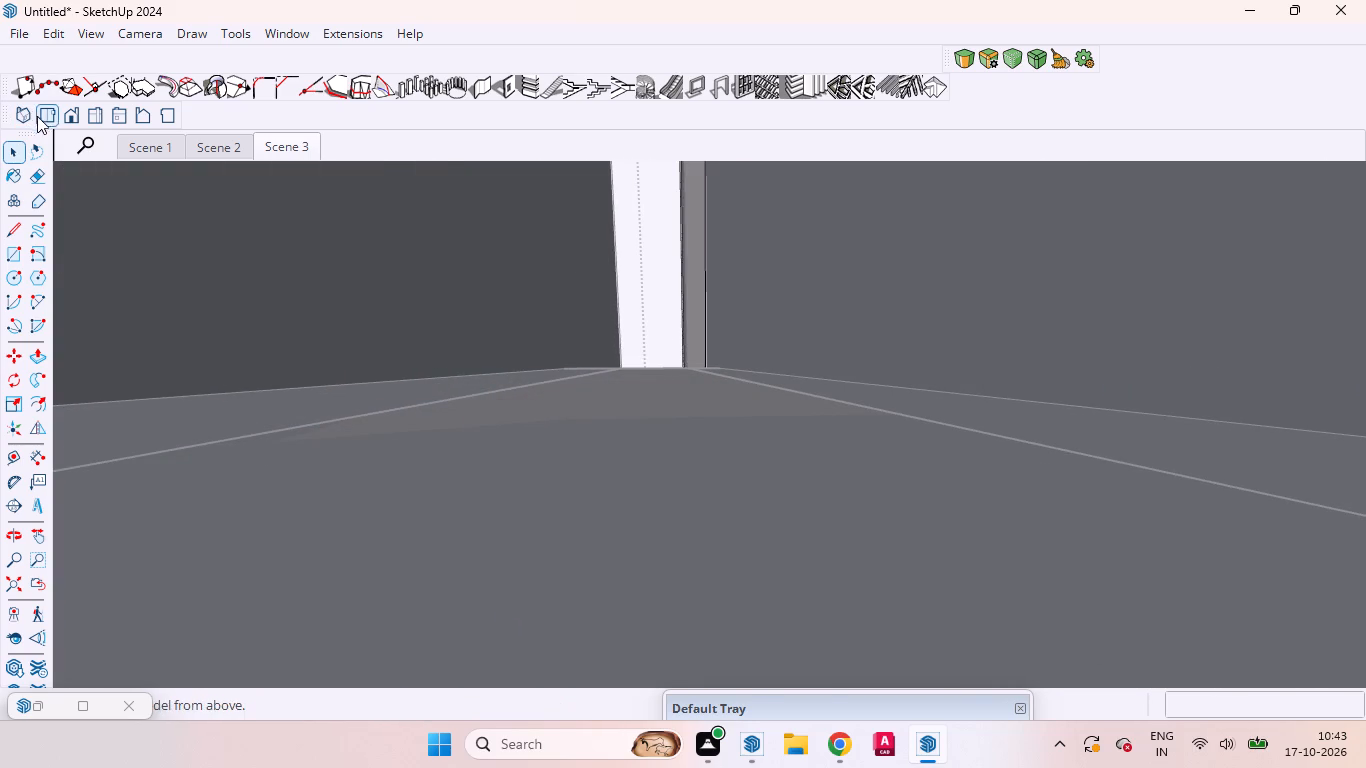
scroll(124, 306, down, 5)
scroll(288, 434, up, 2)
scroll(328, 476, down, 1)
scroll(339, 494, up, 1)
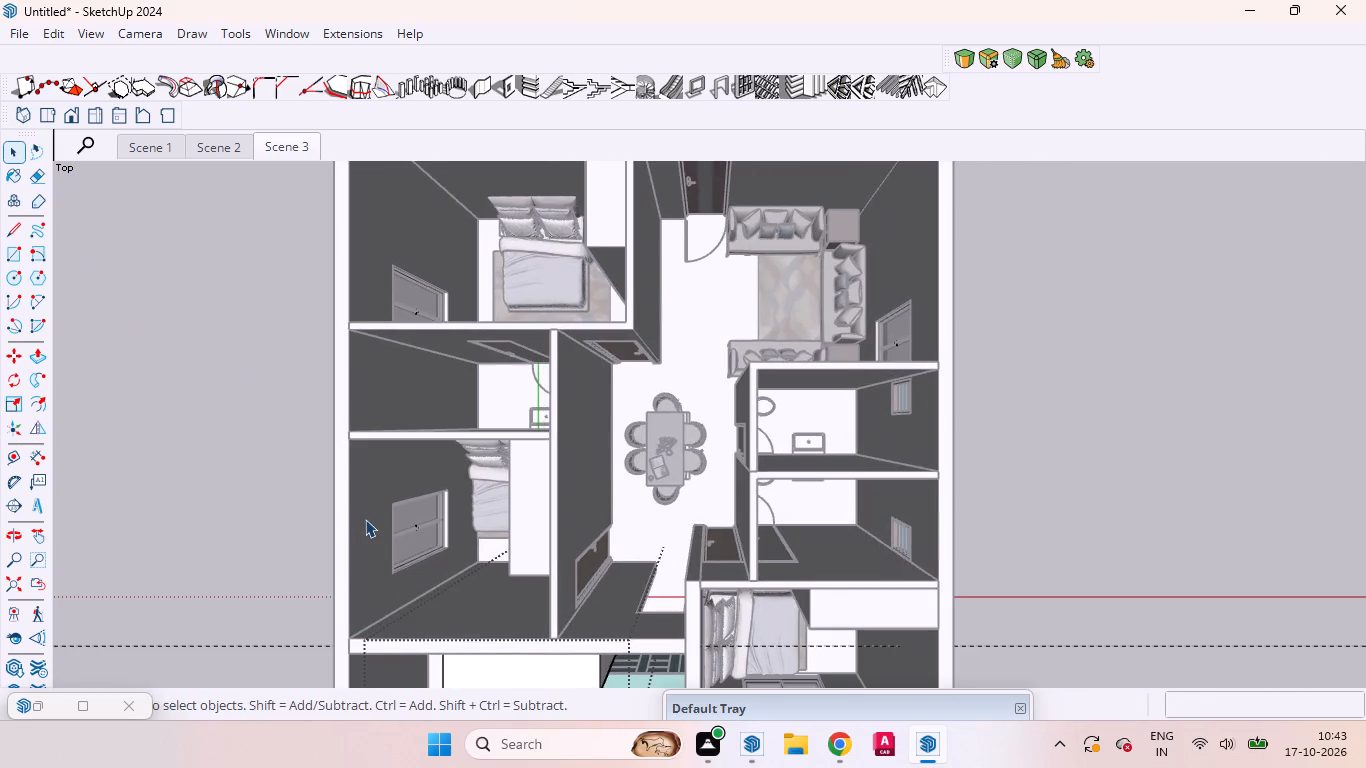
scroll(374, 485, down, 5)
scroll(629, 599, up, 5)
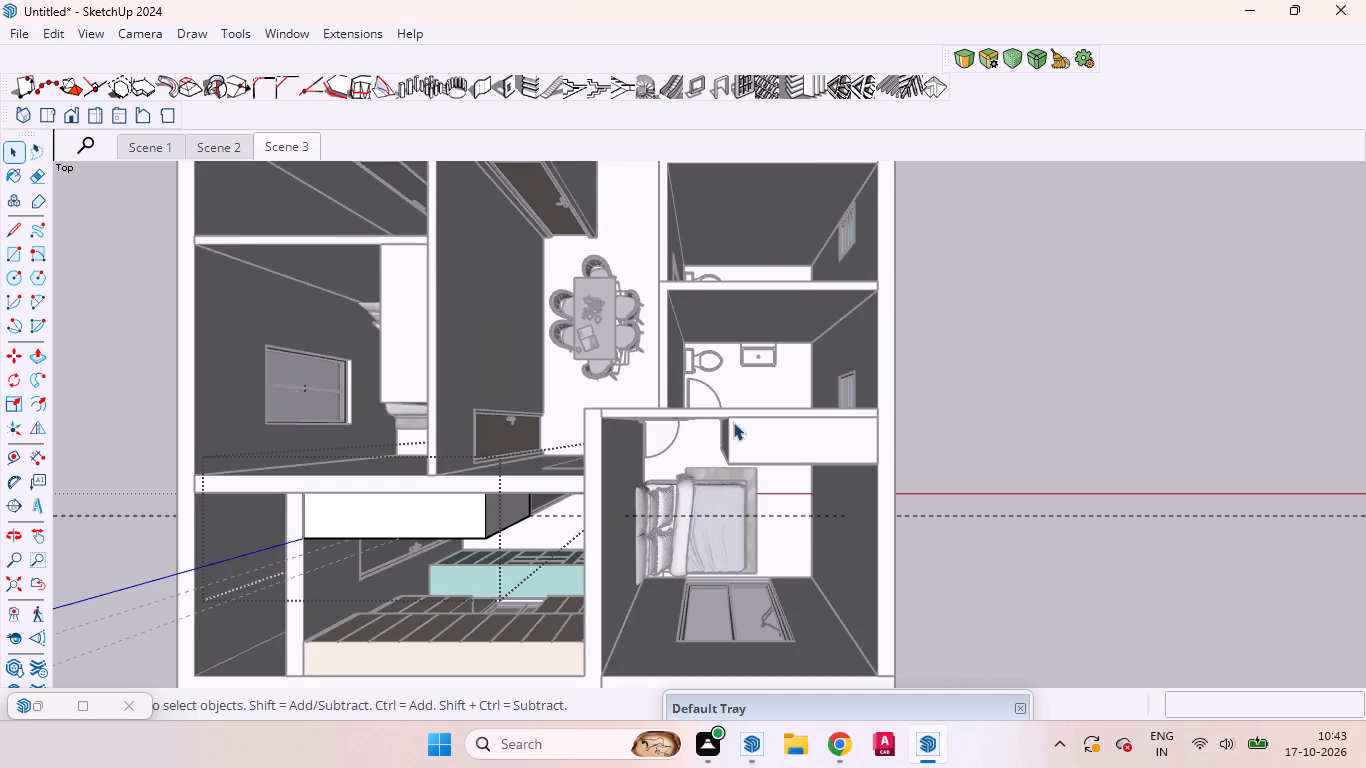
scroll(784, 416, down, 13)
scroll(612, 517, up, 9)
scroll(666, 504, down, 3)
scroll(667, 504, up, 3)
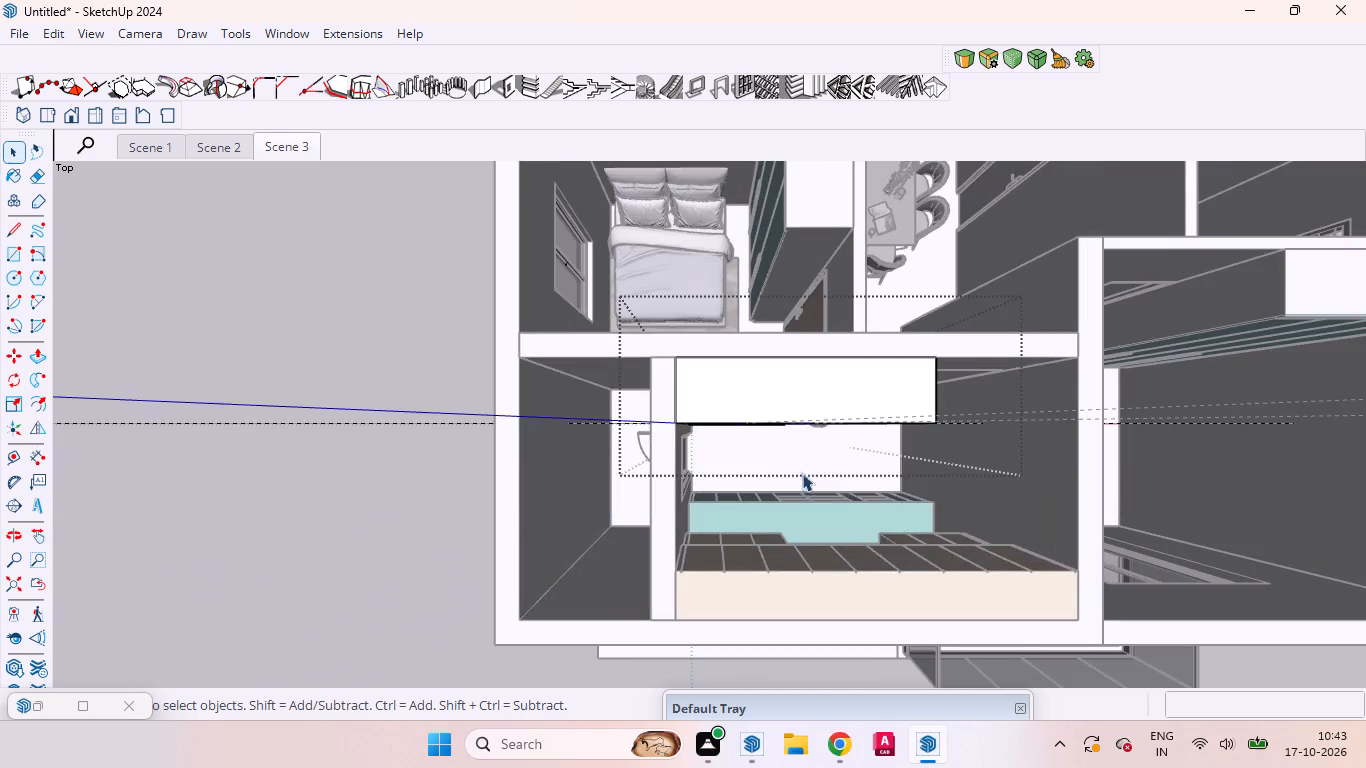
middle_drag(794, 461, 699, 269)
scroll(720, 352, up, 6)
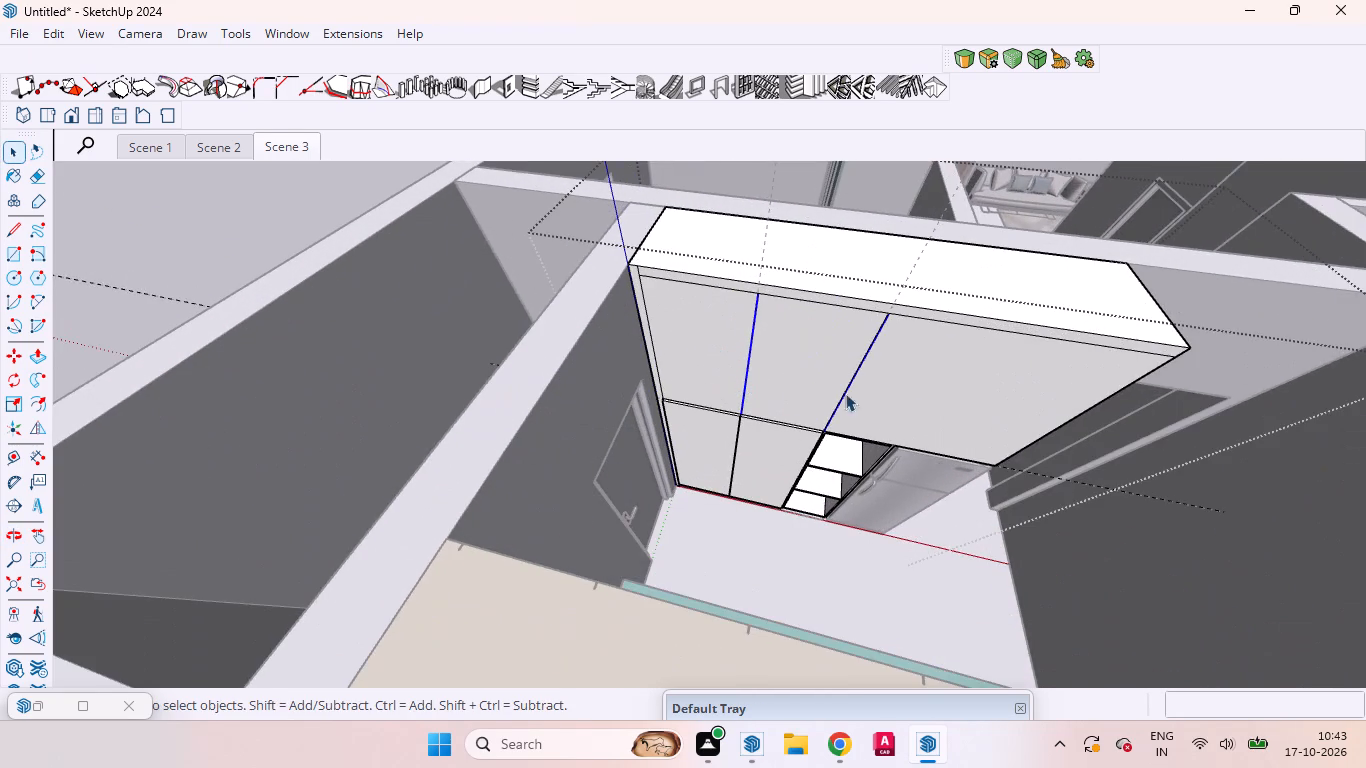
scroll(913, 403, up, 4)
middle_drag(919, 459, 845, 386)
scroll(914, 456, up, 1)
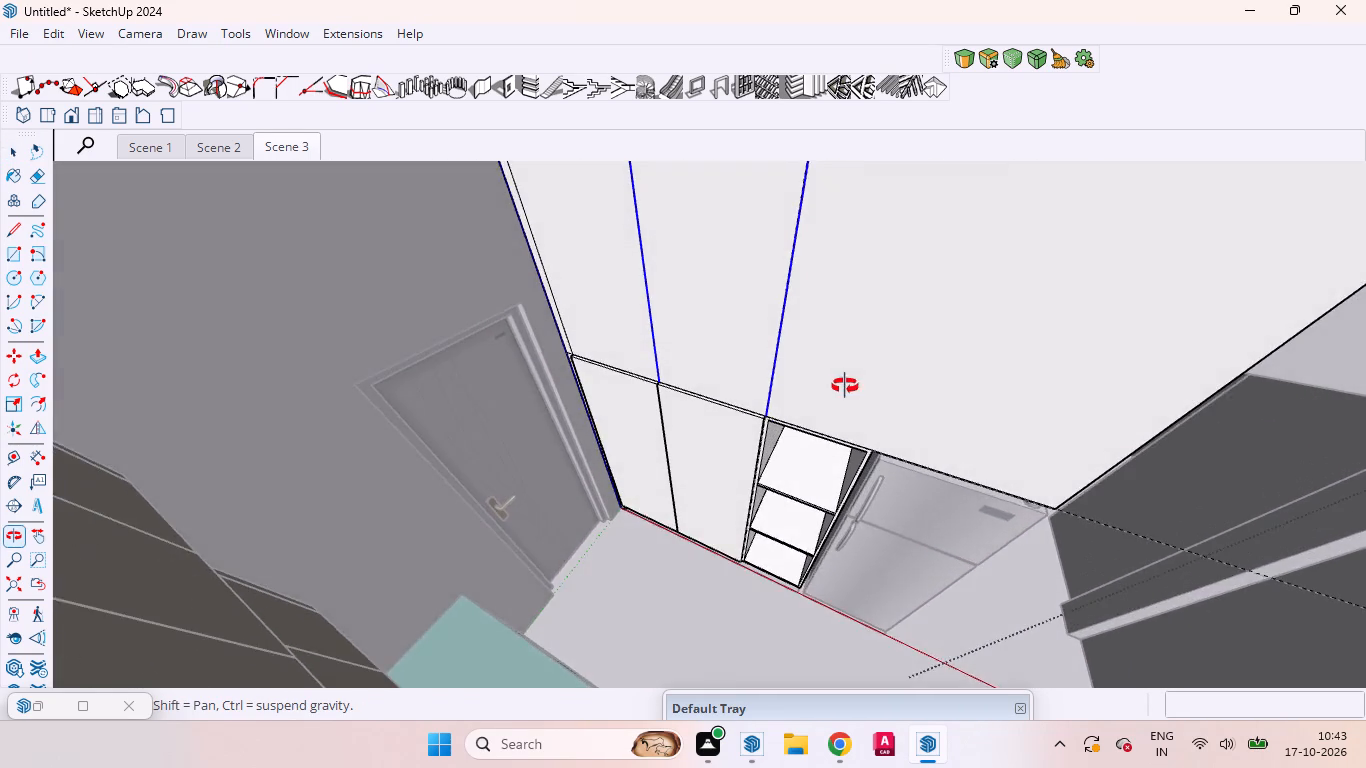
middle_drag(845, 386, 845, 415)
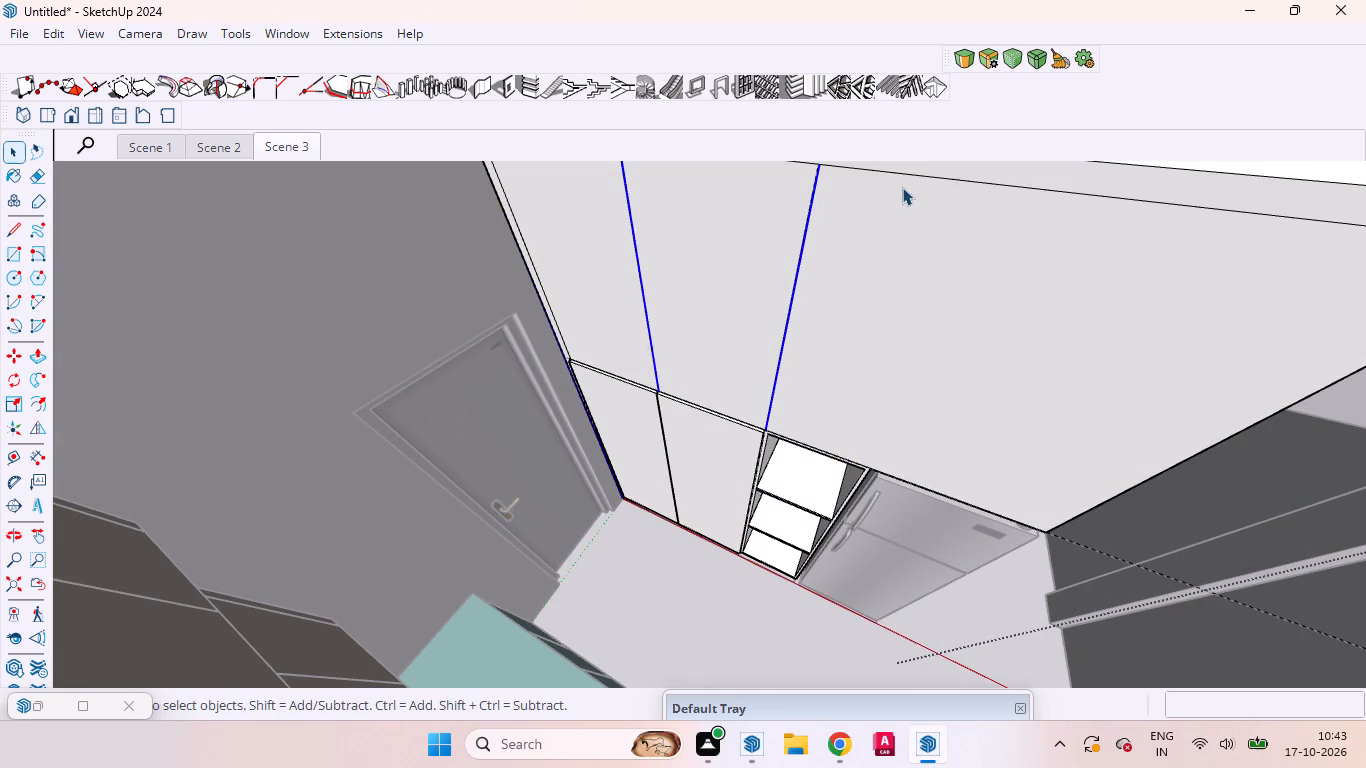
click(907, 177)
right_click(907, 177)
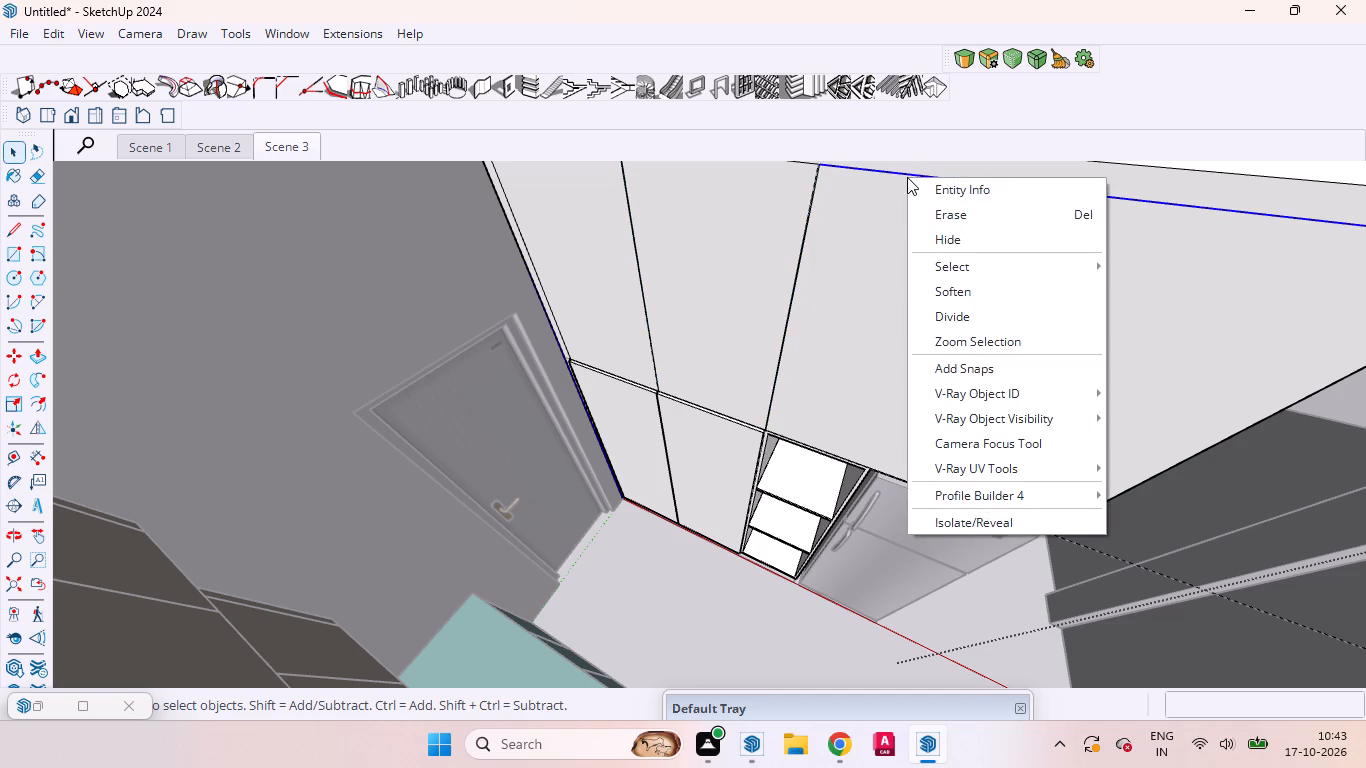
click(950, 313)
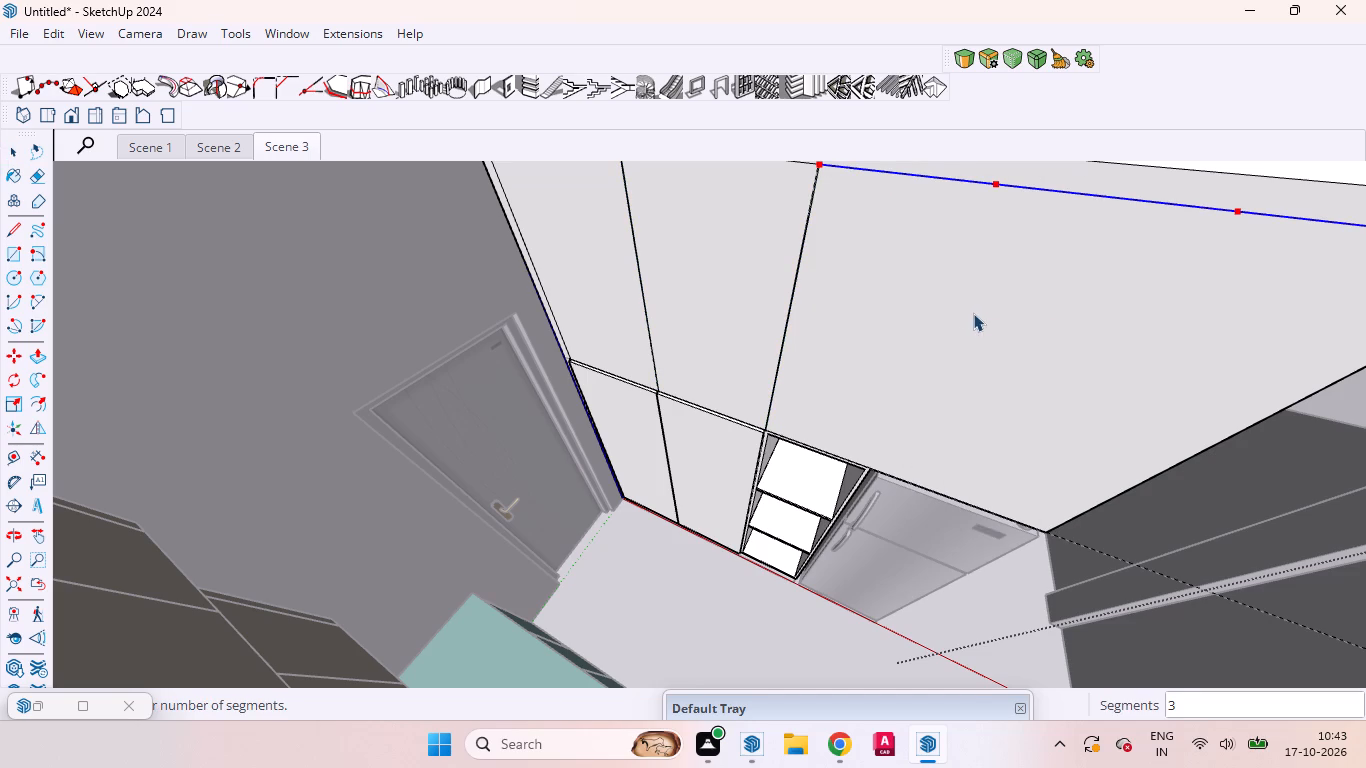
middle_drag(926, 210, 853, 12)
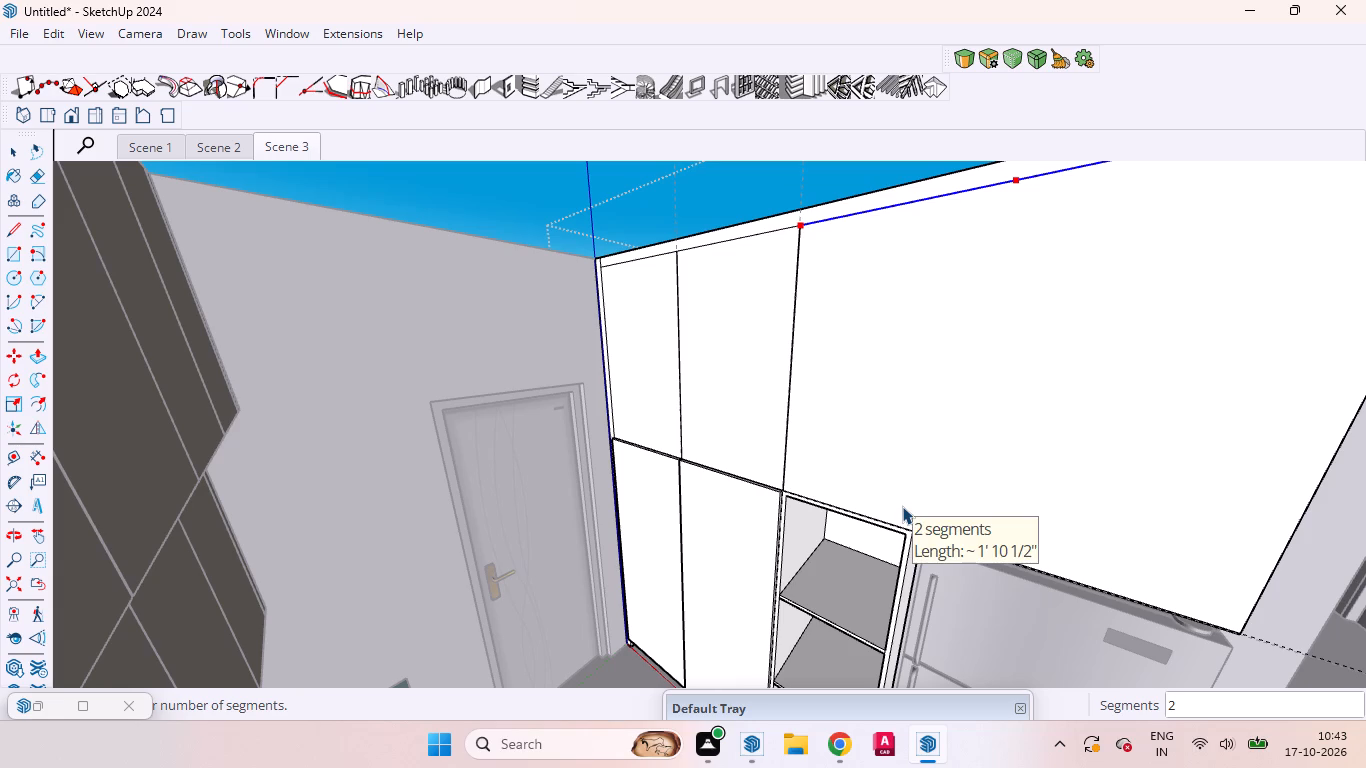
click(902, 506)
Draw a vertical line about 3' 4 11/16" long from the divided top line's midpoint down to the midpoint of the front's lower line.
key(l)
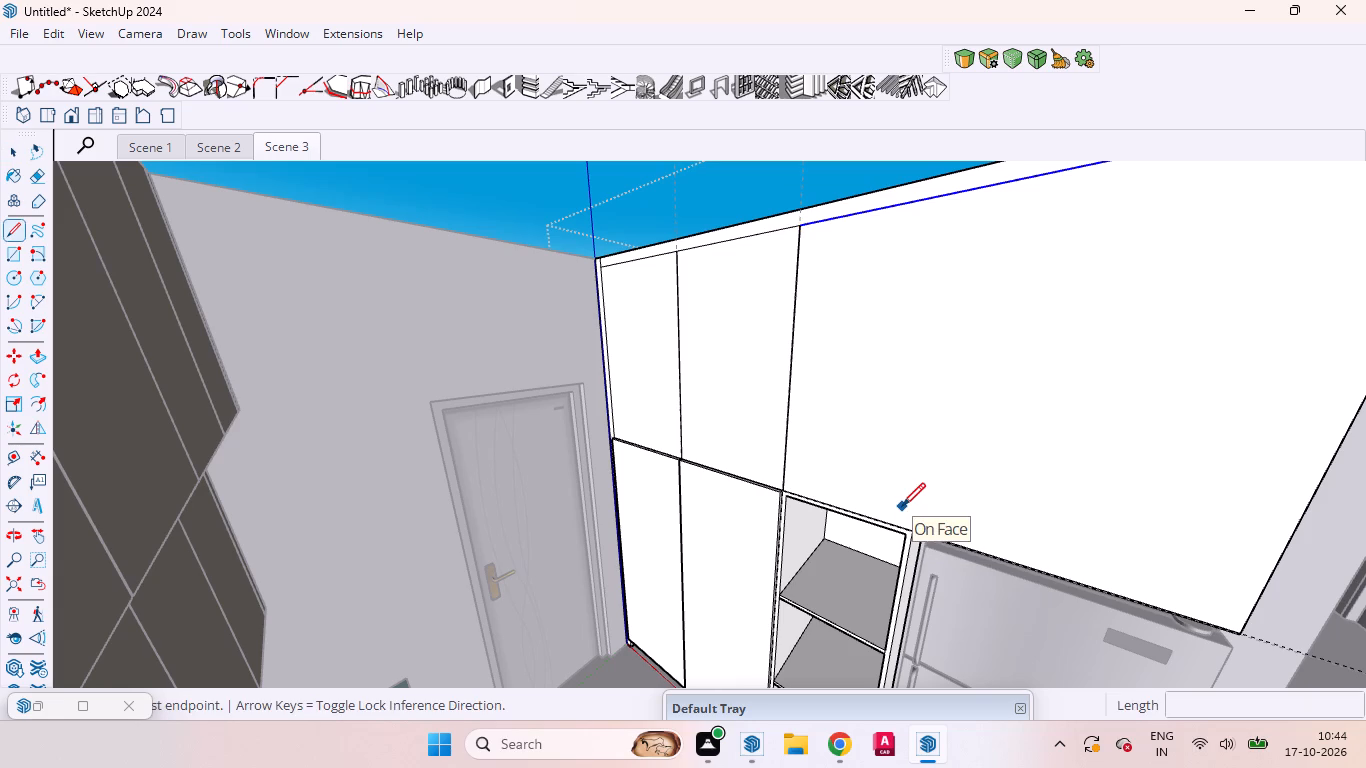
click(1009, 178)
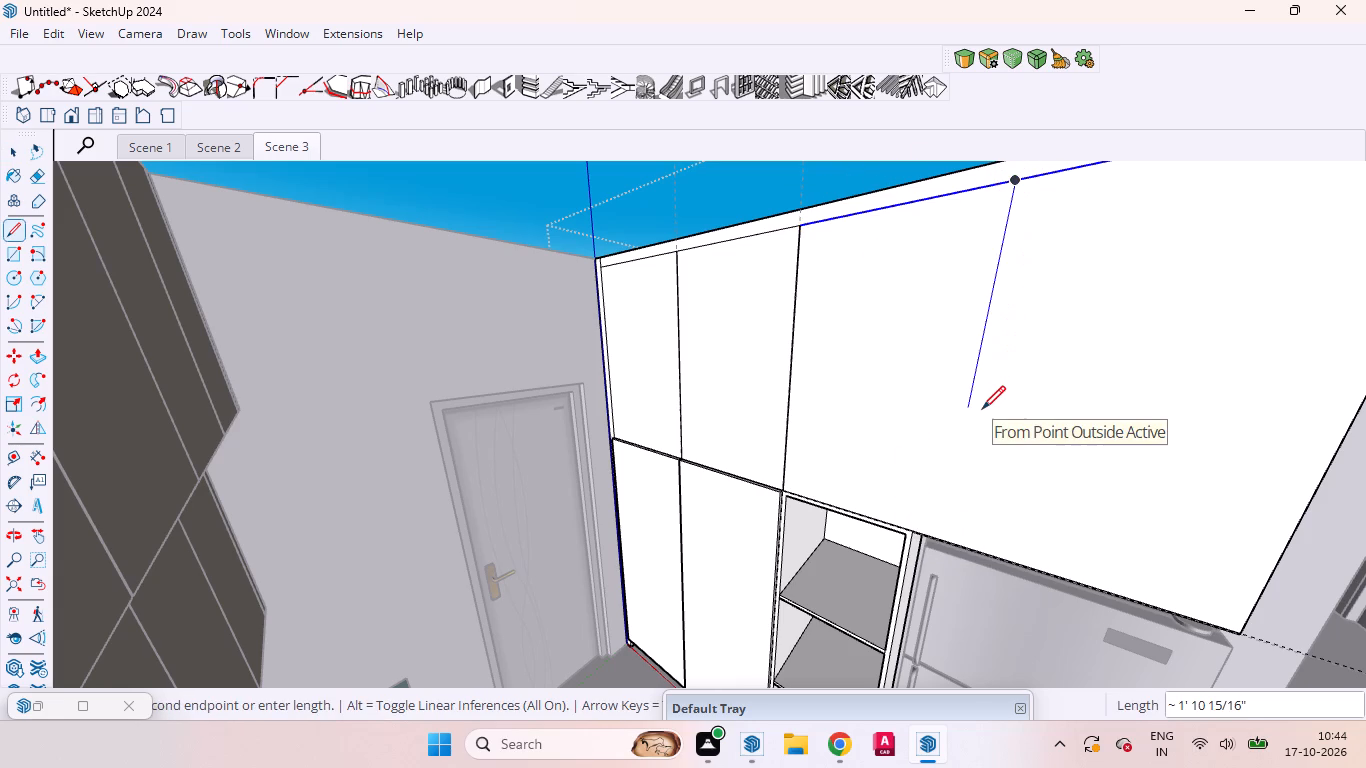
scroll(938, 542, up, 5)
scroll(937, 539, down, 2)
scroll(937, 539, up, 13)
scroll(933, 539, down, 2)
scroll(933, 539, up, 2)
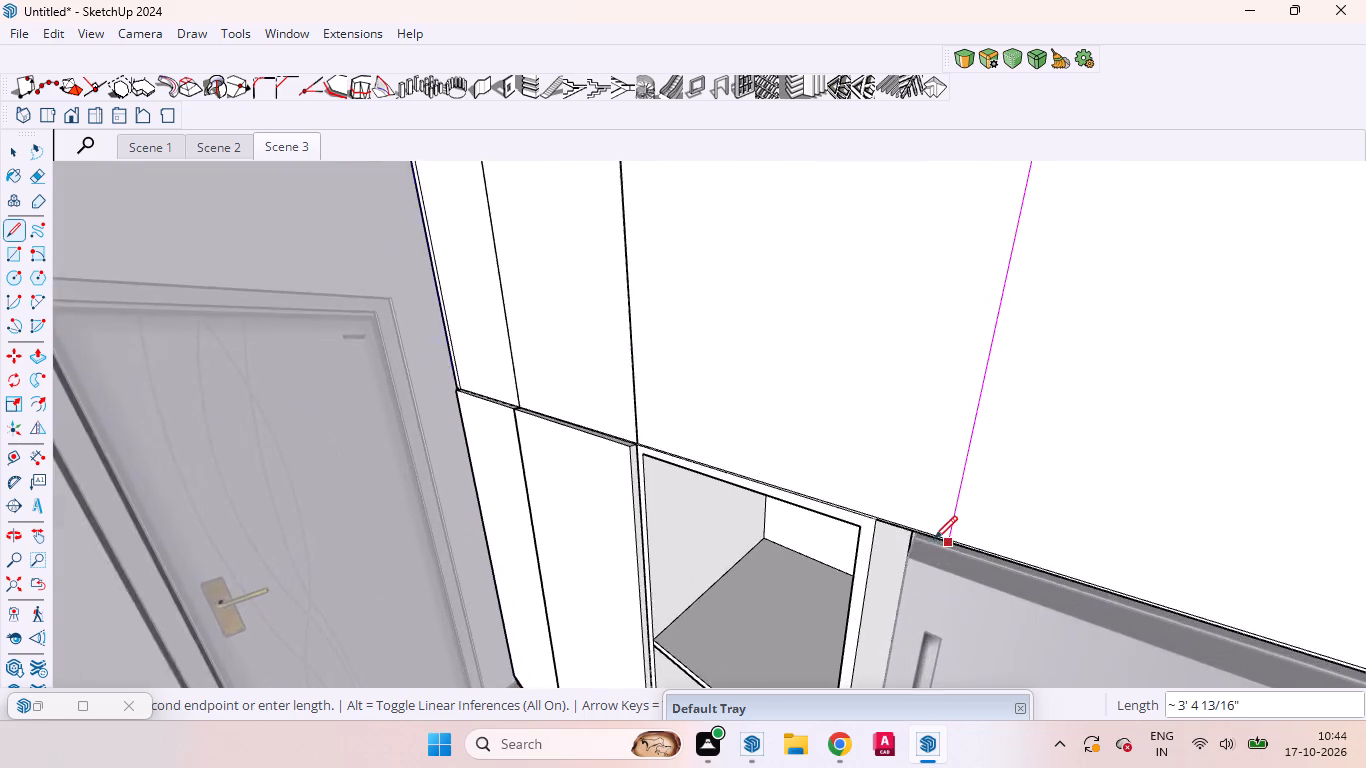
scroll(934, 539, up, 10)
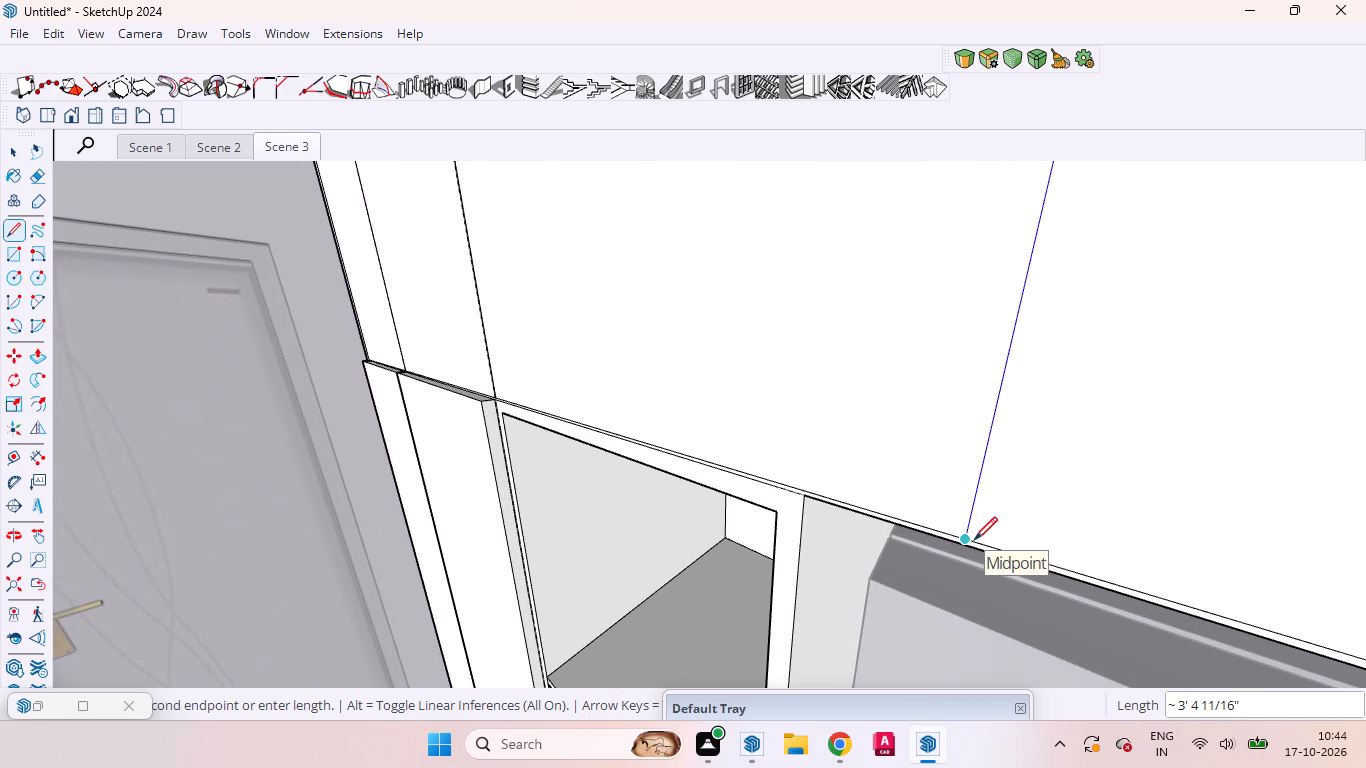
scroll(974, 540, up, 1)
scroll(974, 540, down, 2)
scroll(974, 540, up, 12)
scroll(968, 539, down, 3)
scroll(968, 539, up, 3)
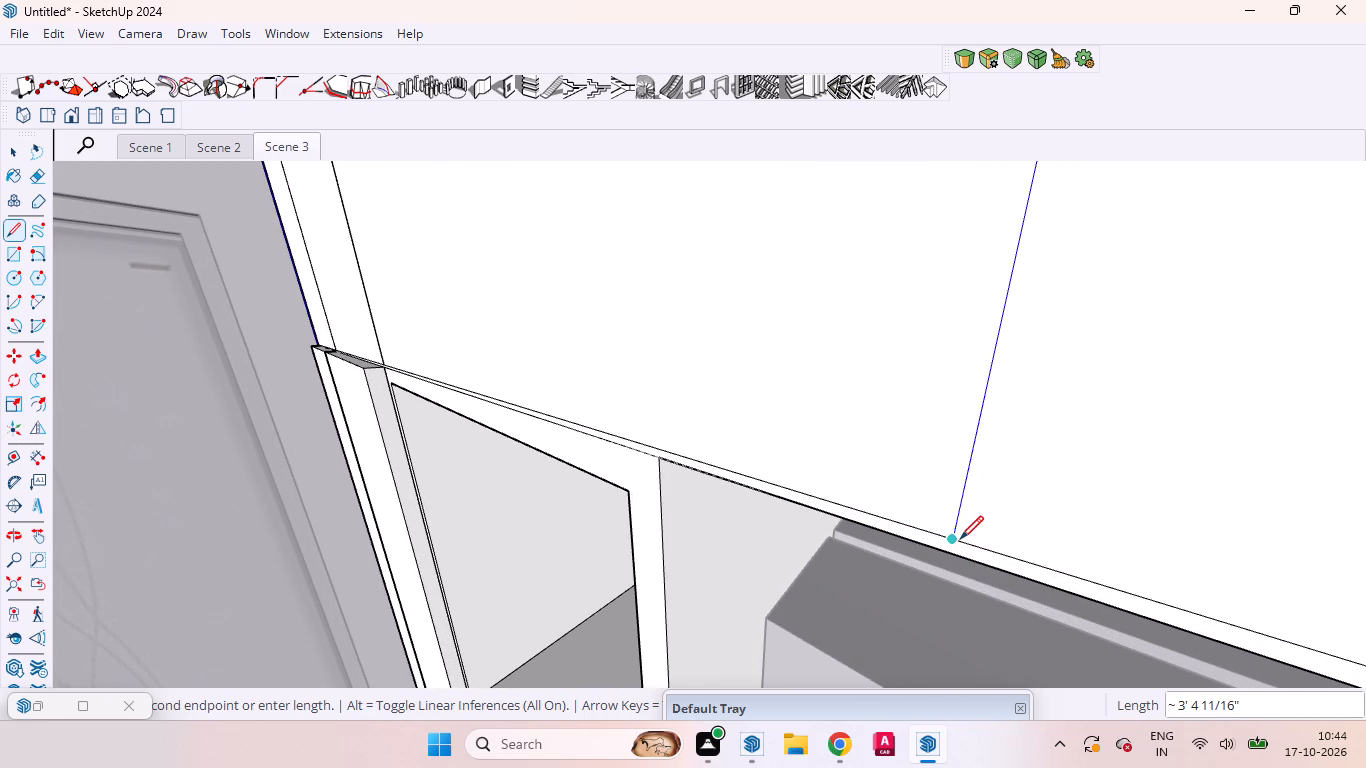
click(960, 539)
key(space)
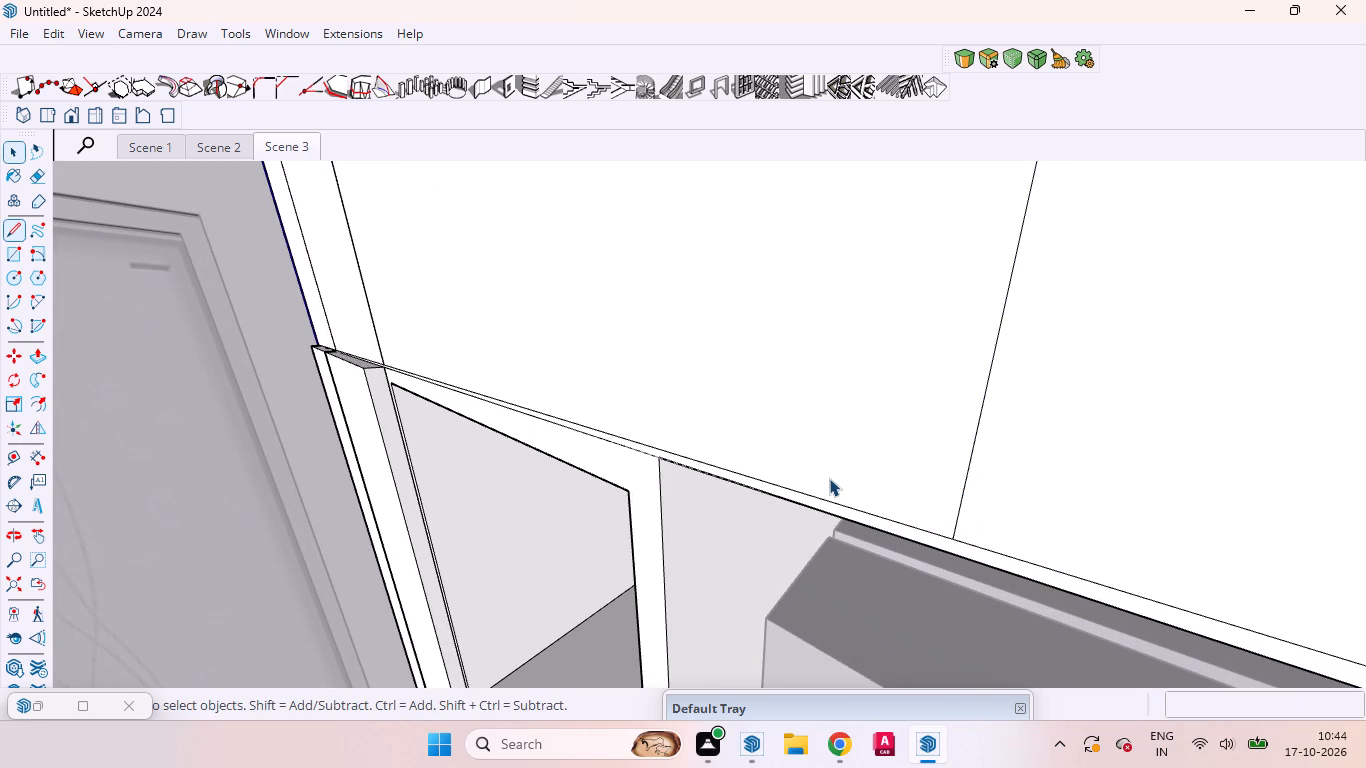
Copy the vertical dividing line above the open shelves and refrigerator 3 mm toward the refrigerator side.
click(975, 444)
key(m)
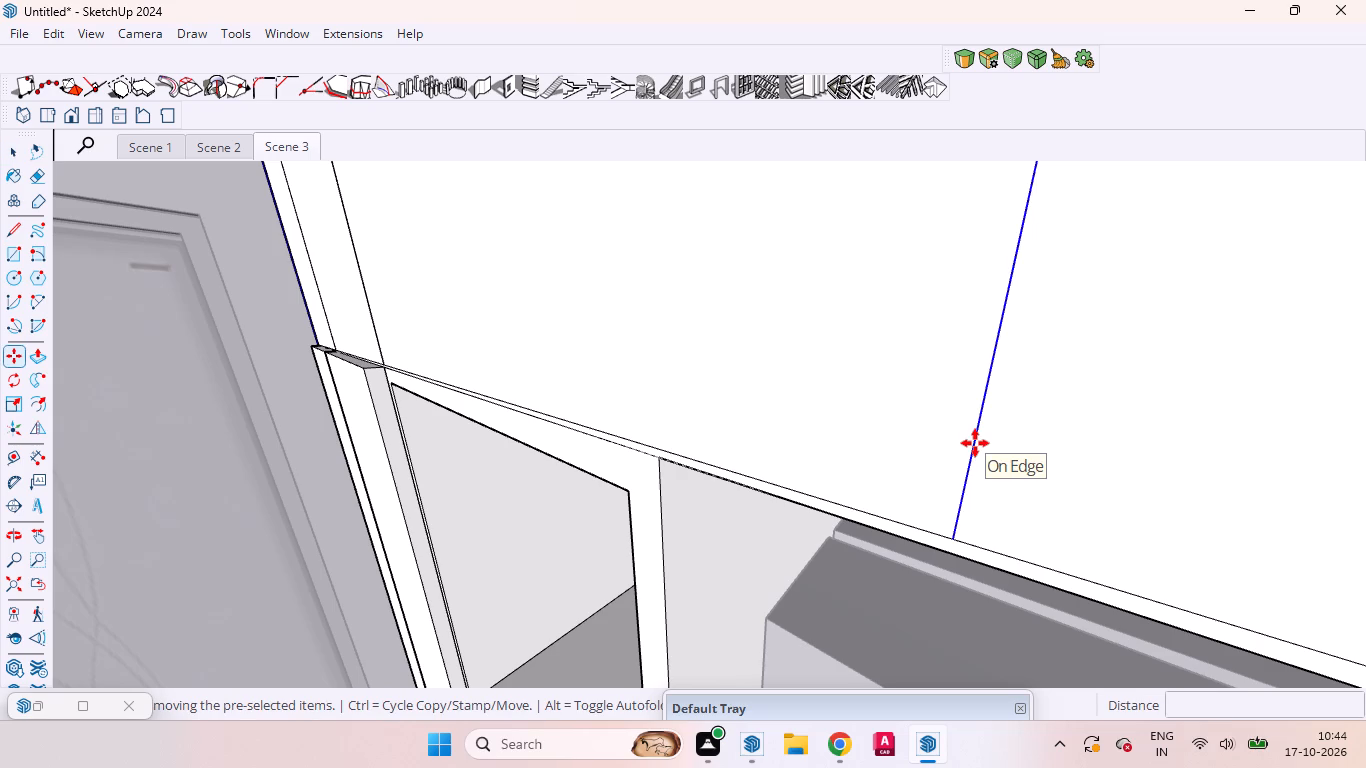
click(975, 443)
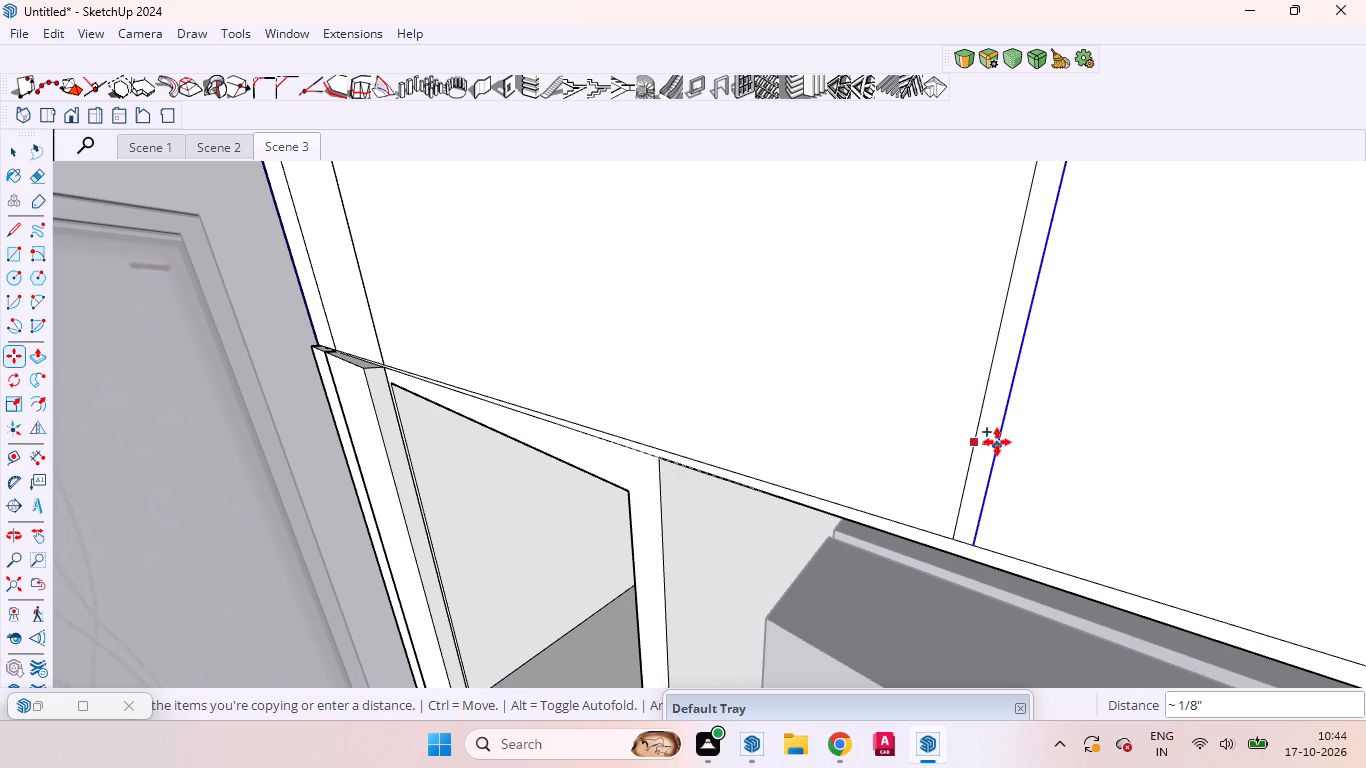
key(2)
key(BackSpace)
text(3m)
key(m)
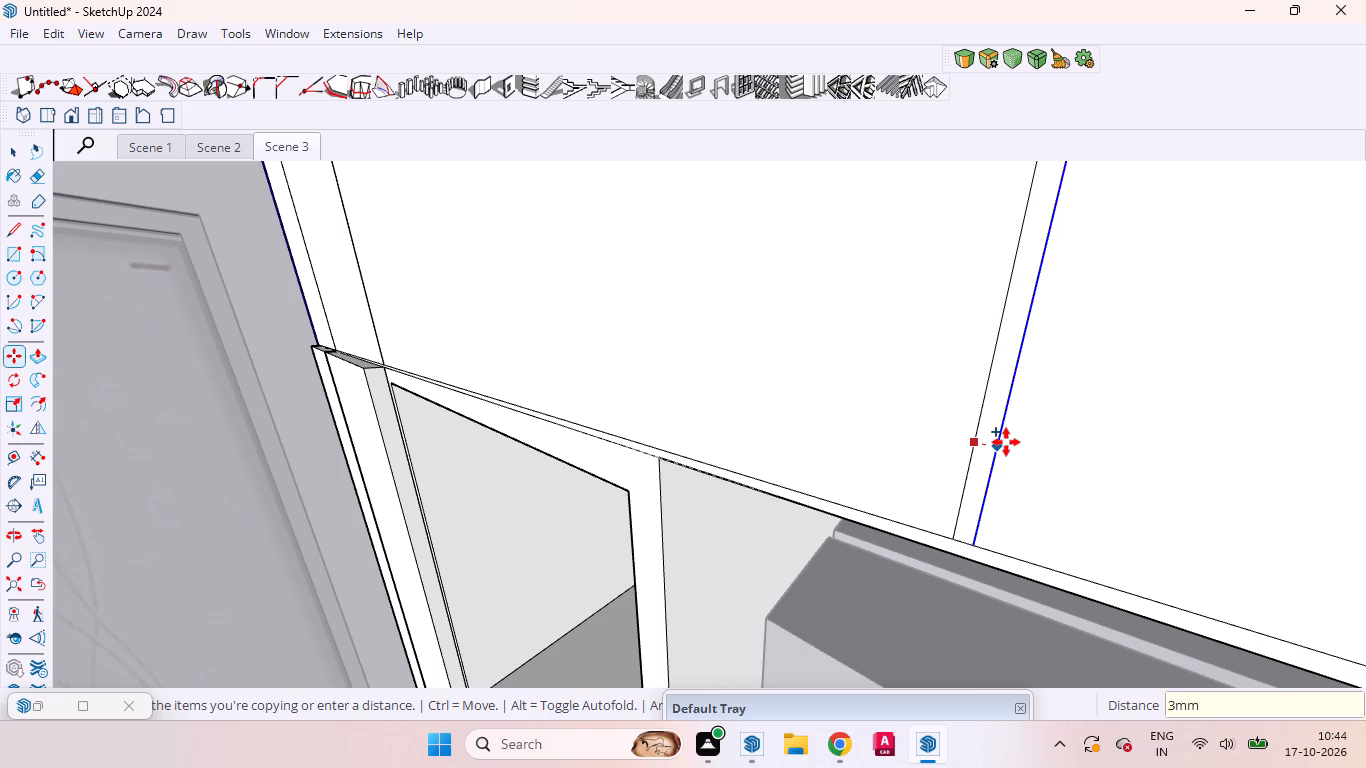
key(Return)
key(space)
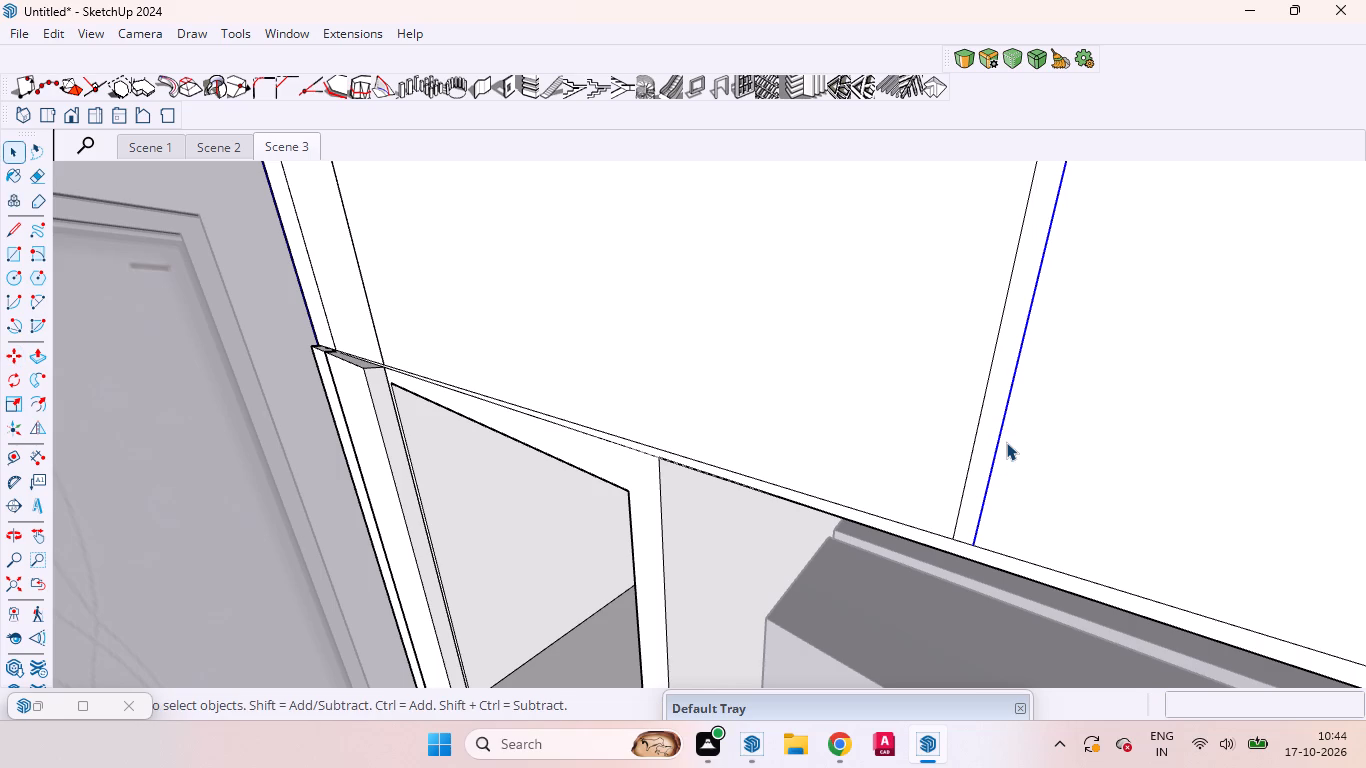
Push/Pull the two upper shutter faces above the tall unit outward, repeating the last extrusion distance.
scroll(1010, 435, down, 15)
scroll(1000, 426, up, 1)
scroll(999, 428, down, 15)
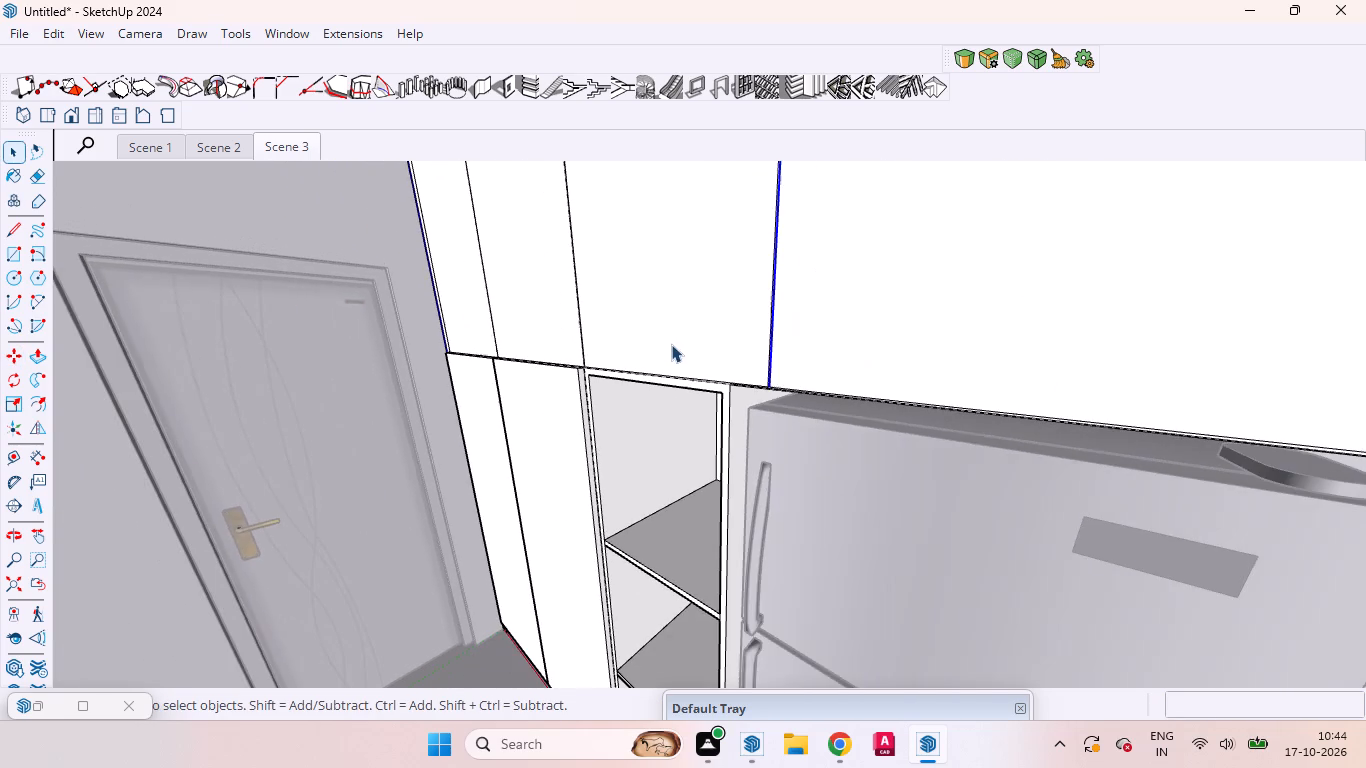
middle_drag(655, 334, 827, 371)
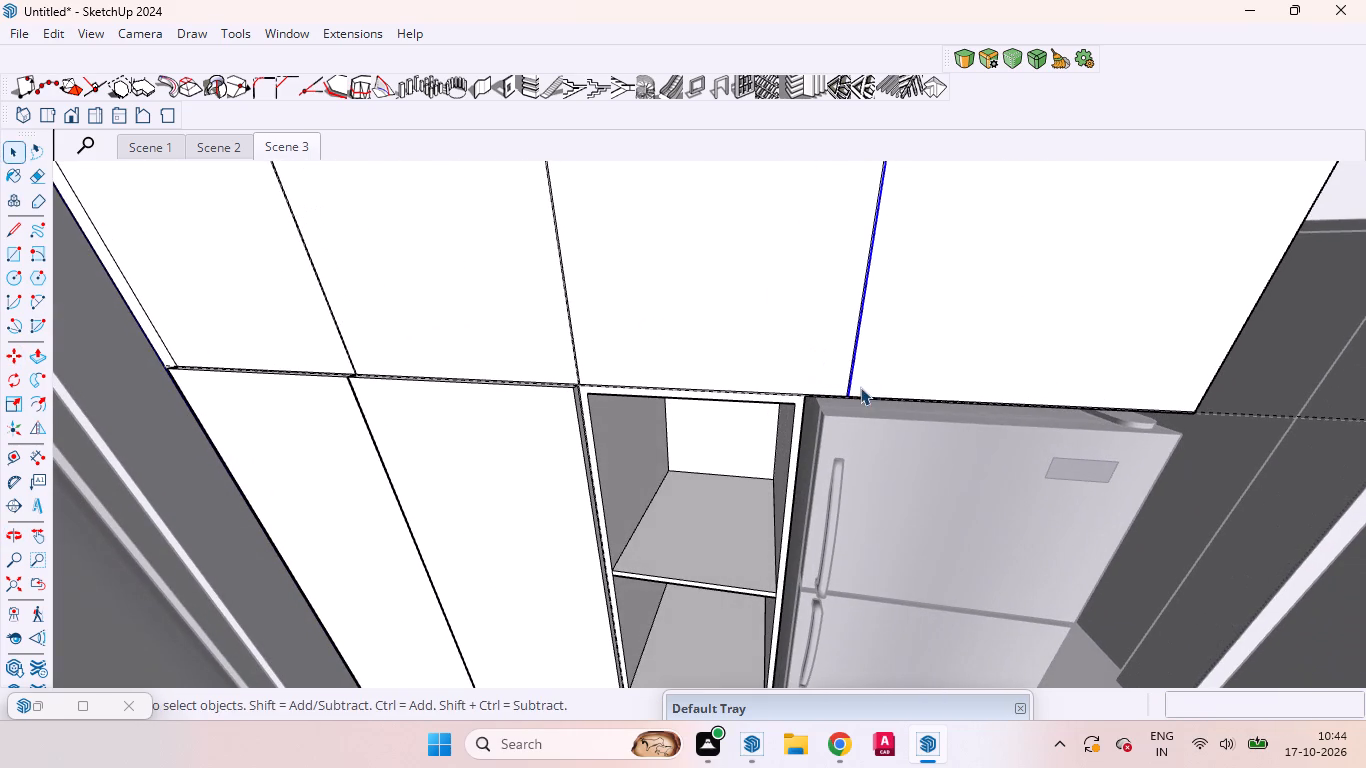
scroll(862, 391, down, 10)
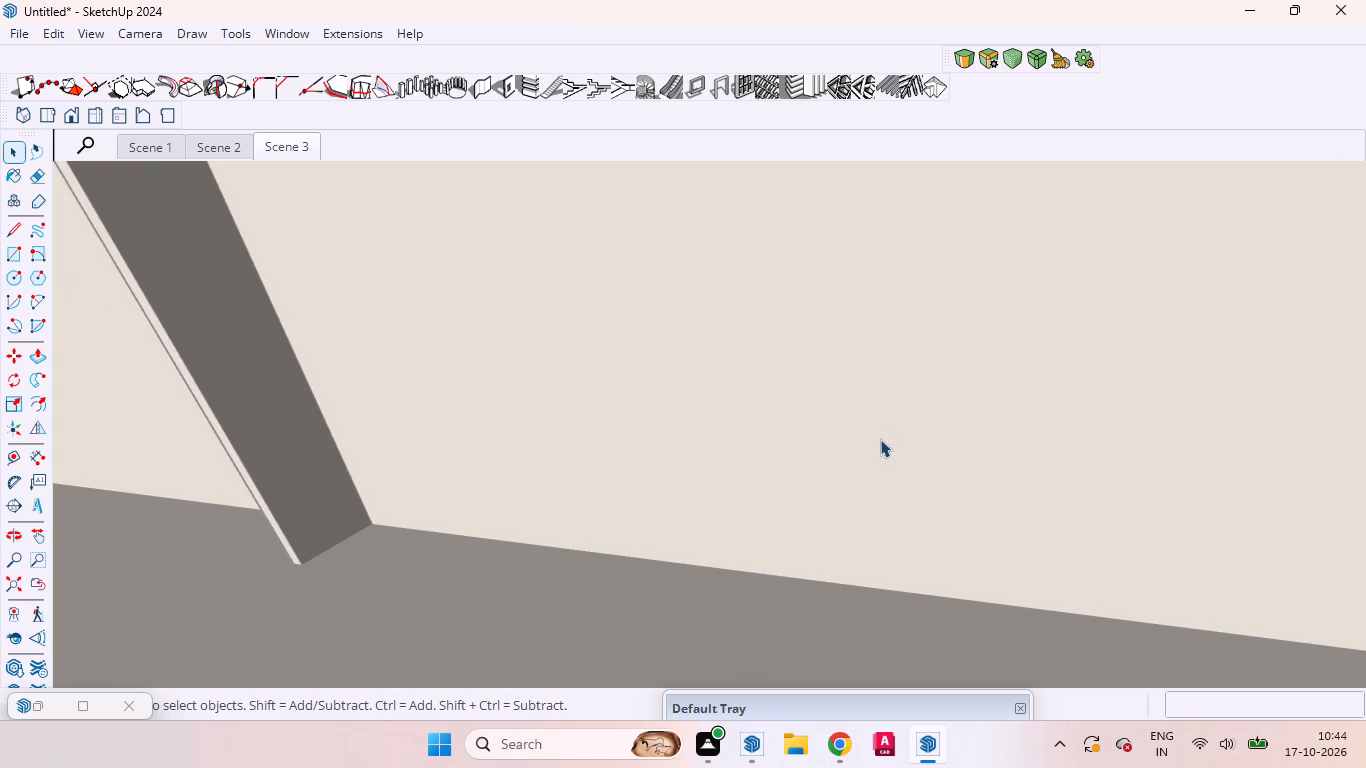
click(40, 591)
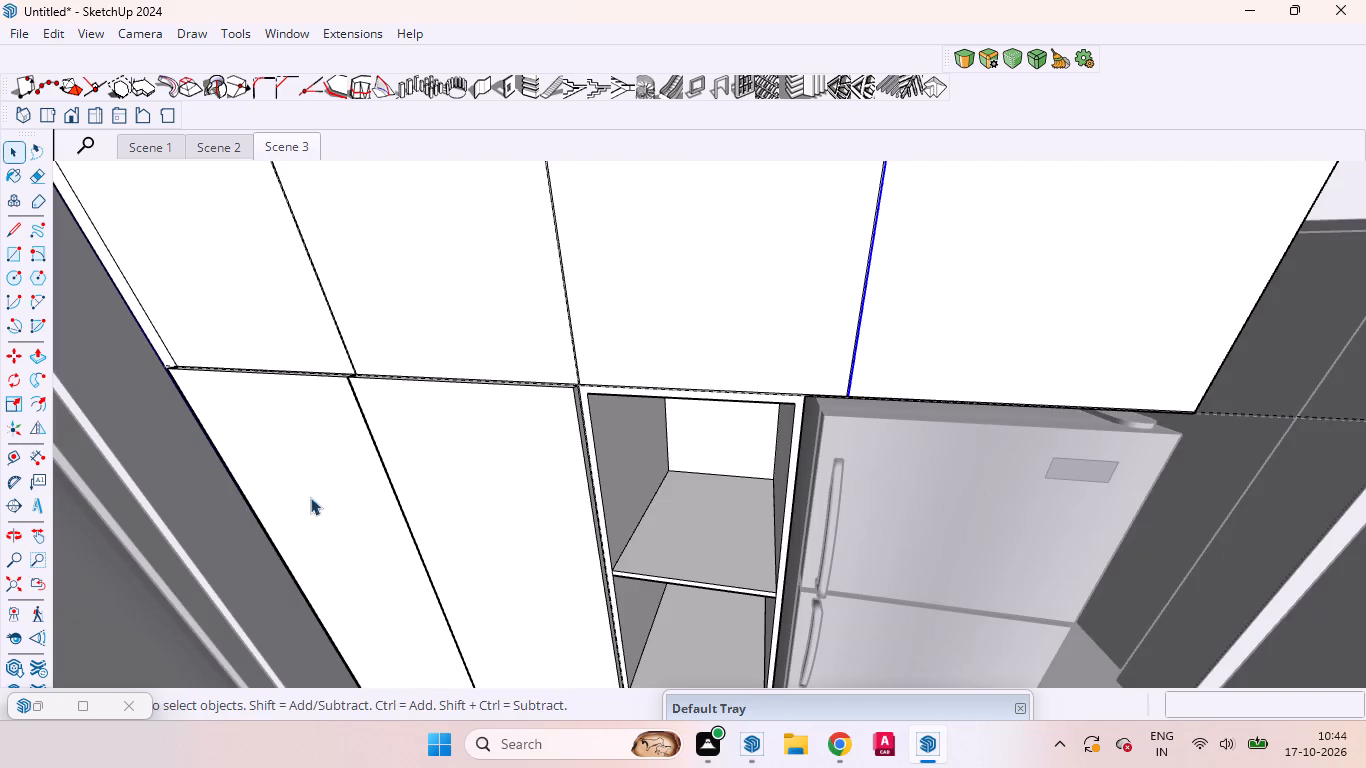
click(412, 327)
key(p)
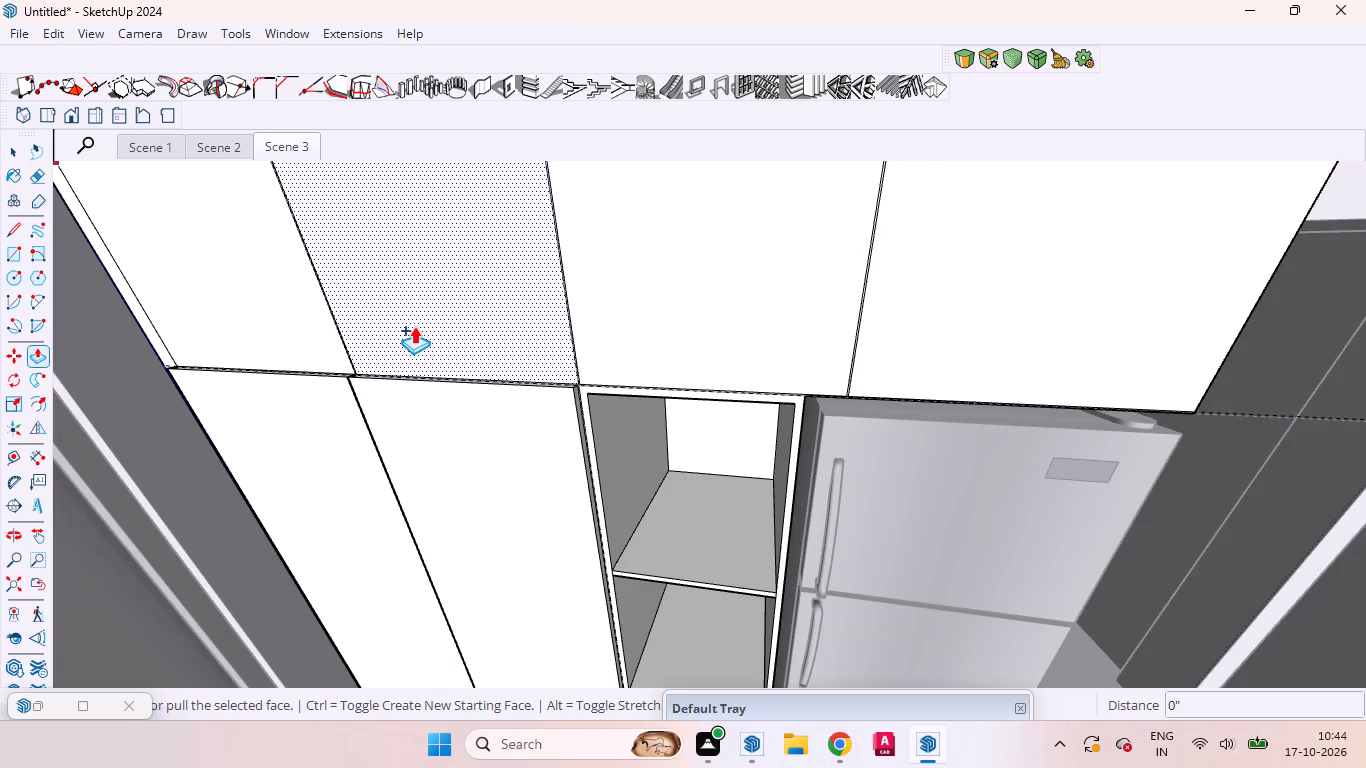
double_click(414, 326)
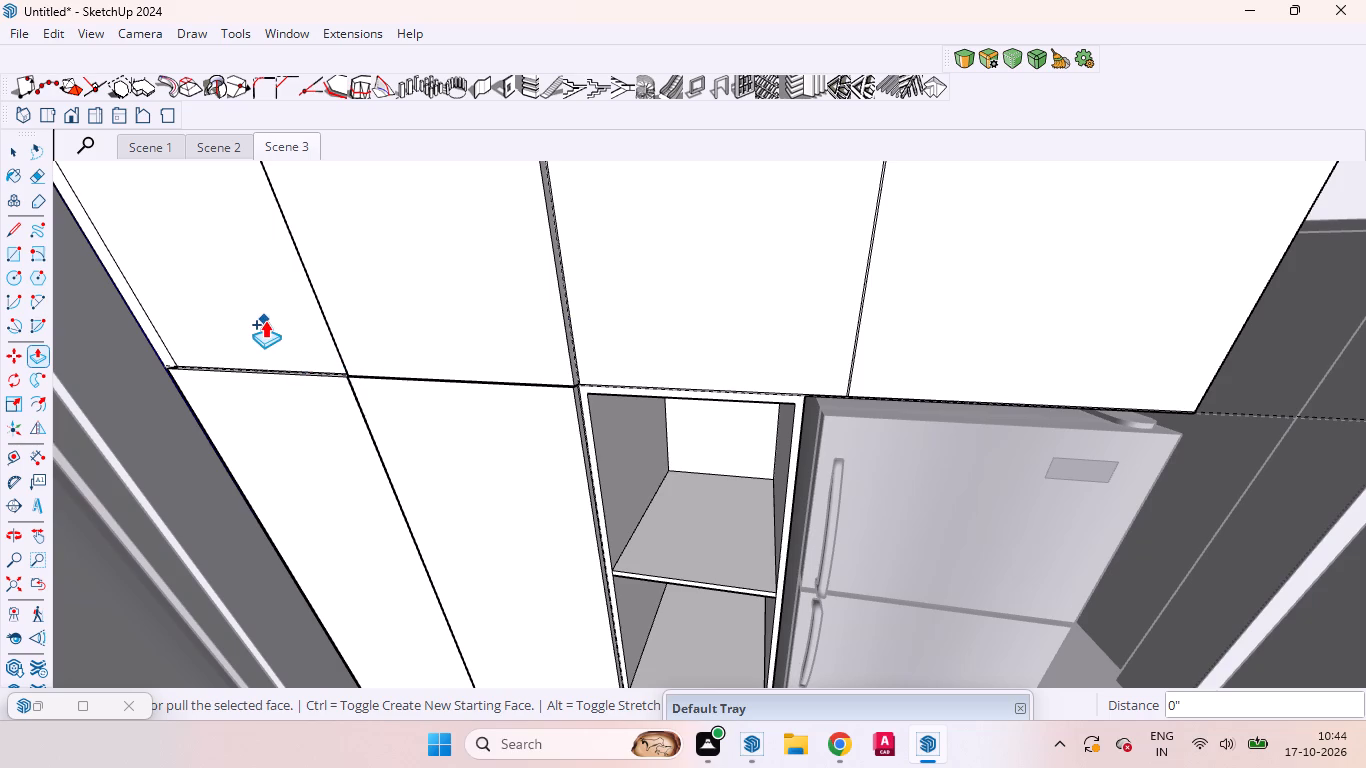
key(space)
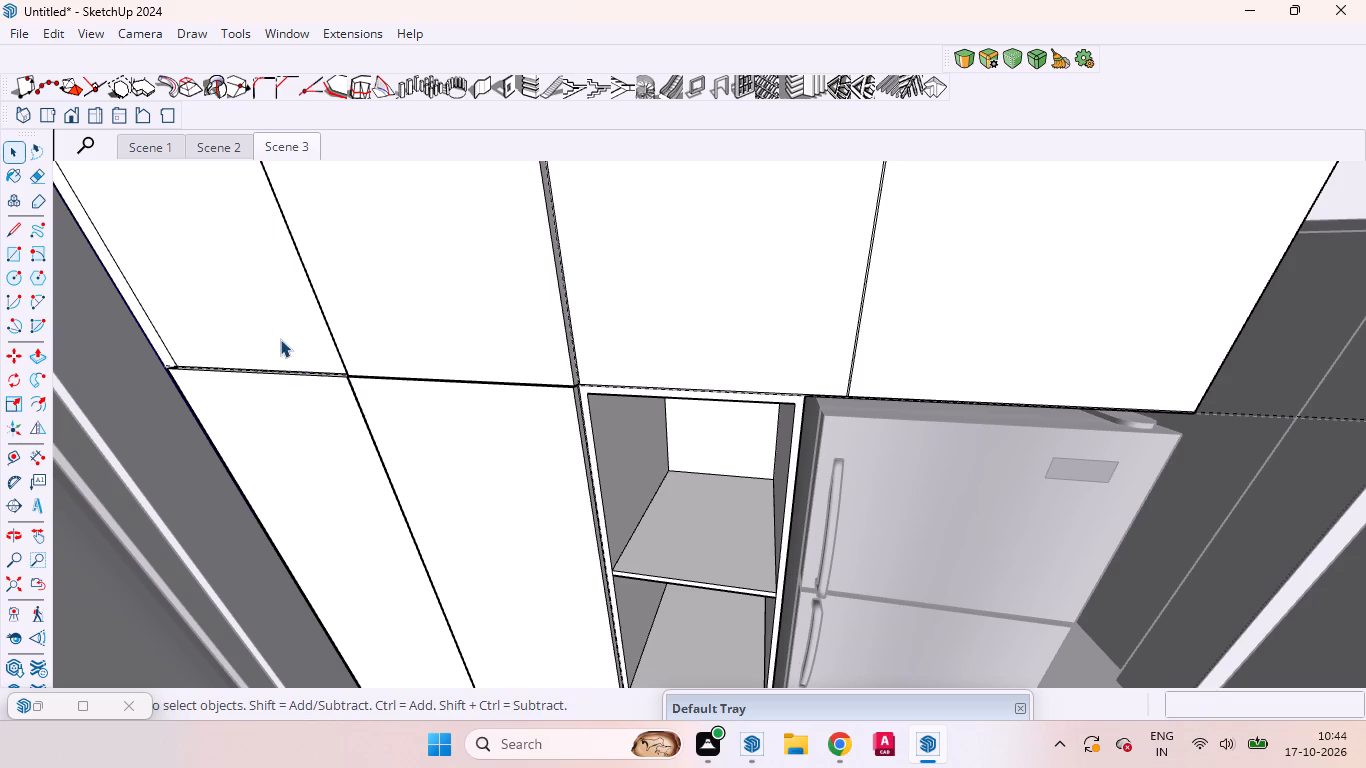
click(280, 339)
key(p)
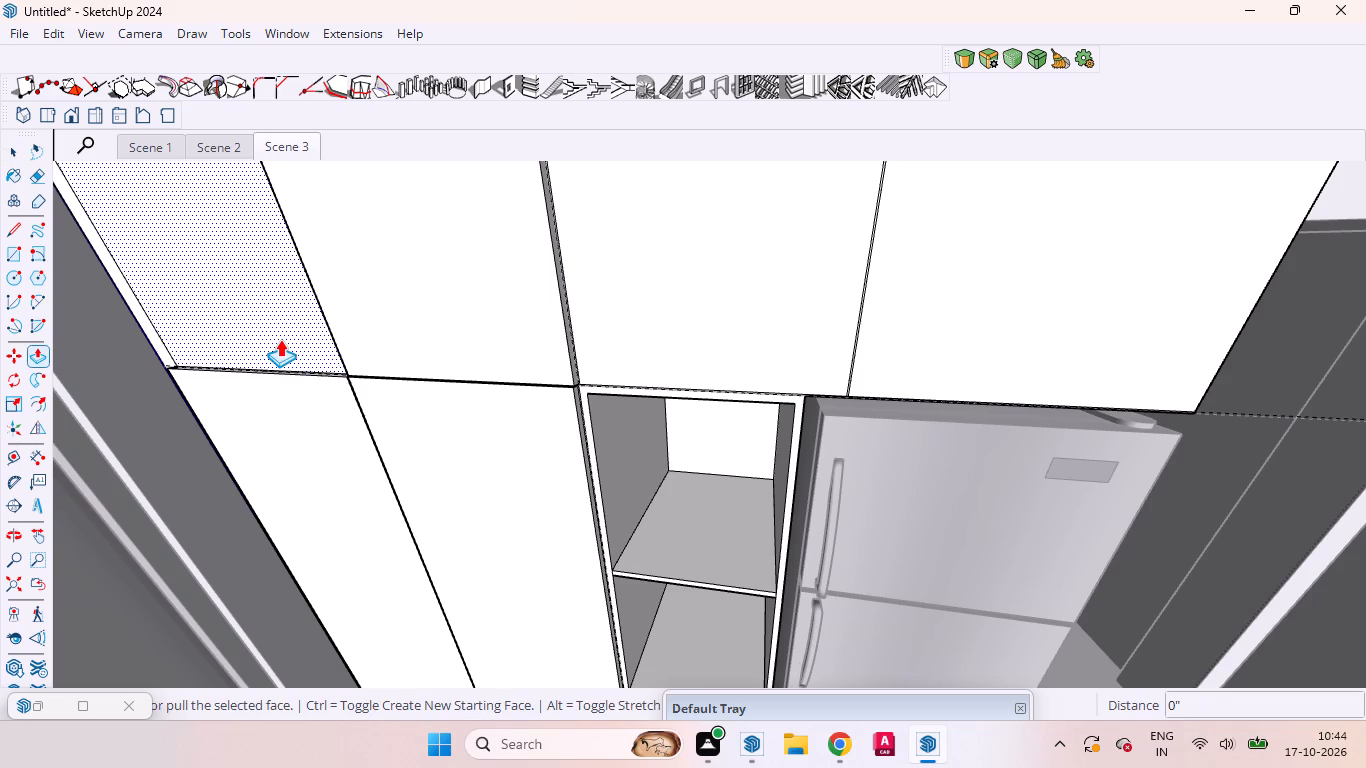
double_click(280, 339)
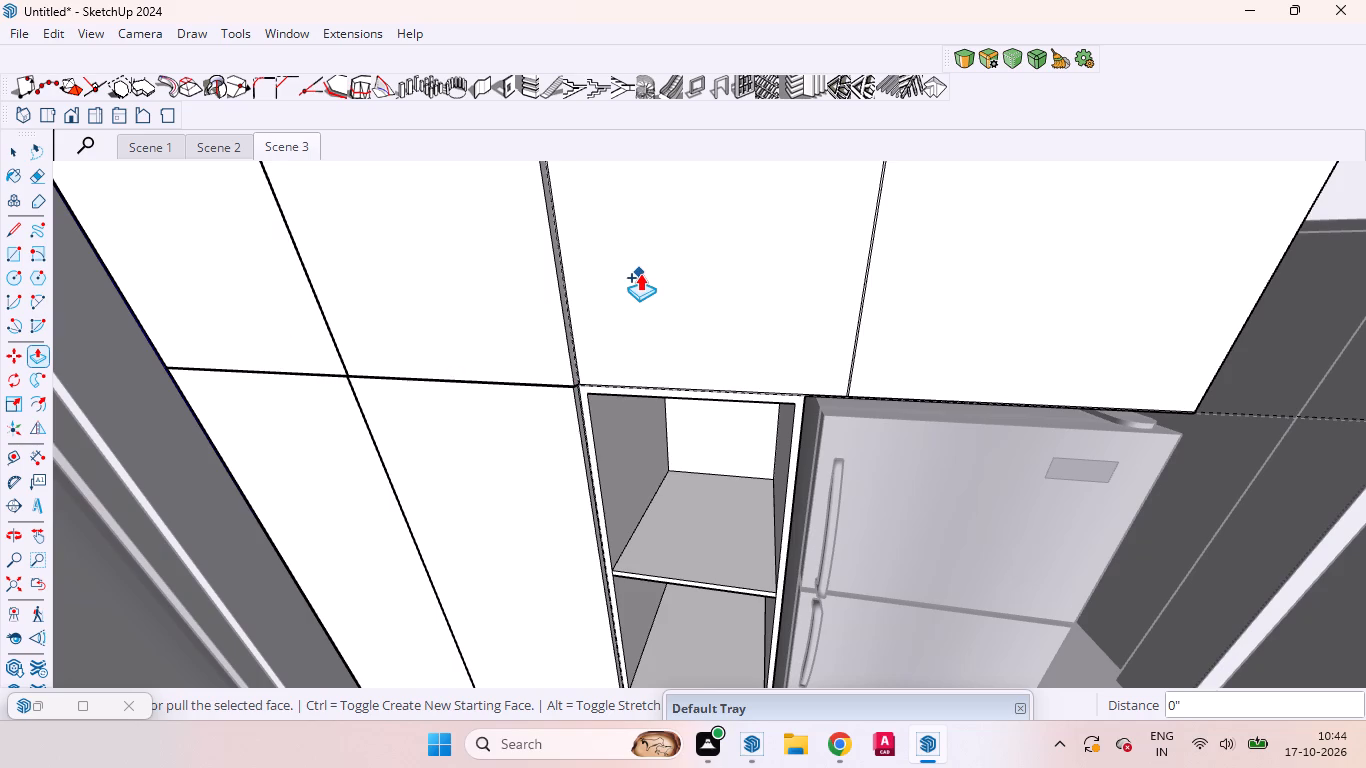
key(space)
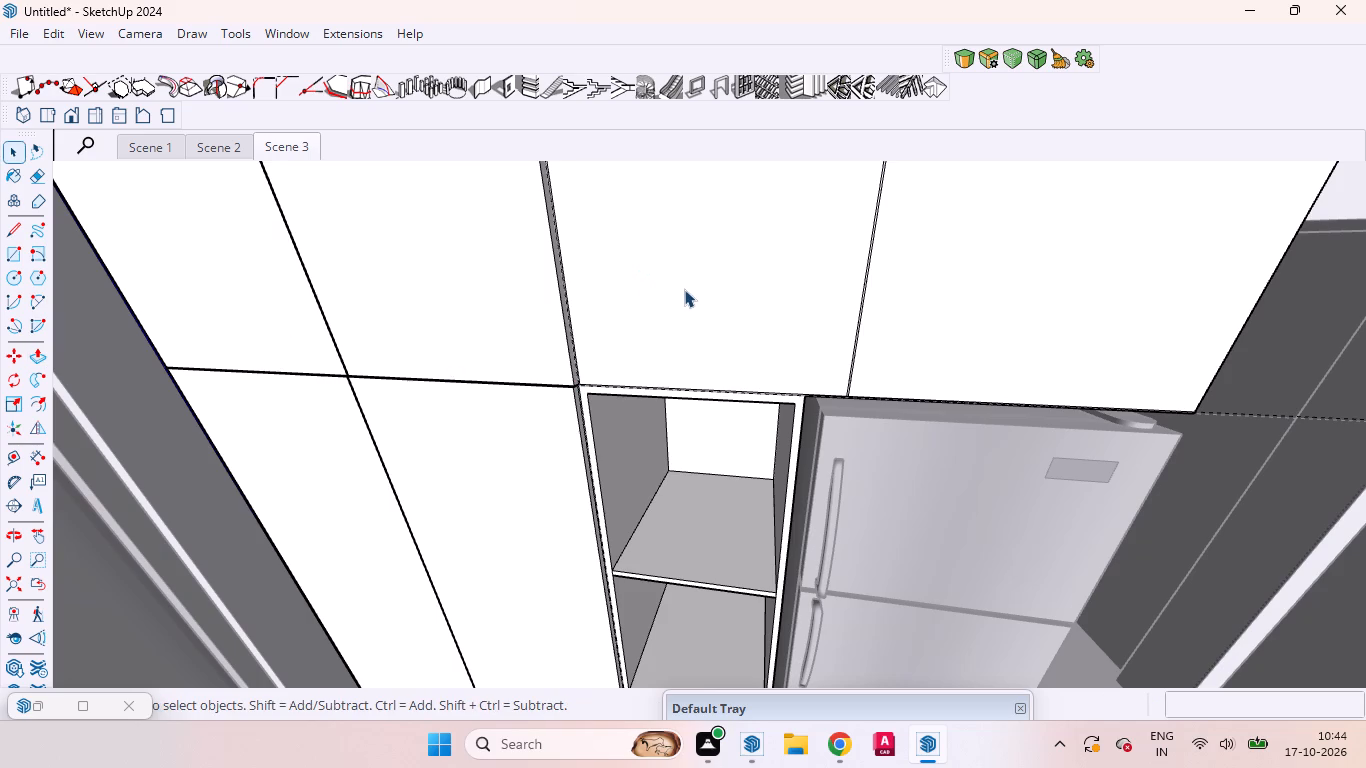
Push/Pull the two upper shutter faces above the open shelves and refrigerator outward by the same repeated distance.
click(689, 298)
key(p)
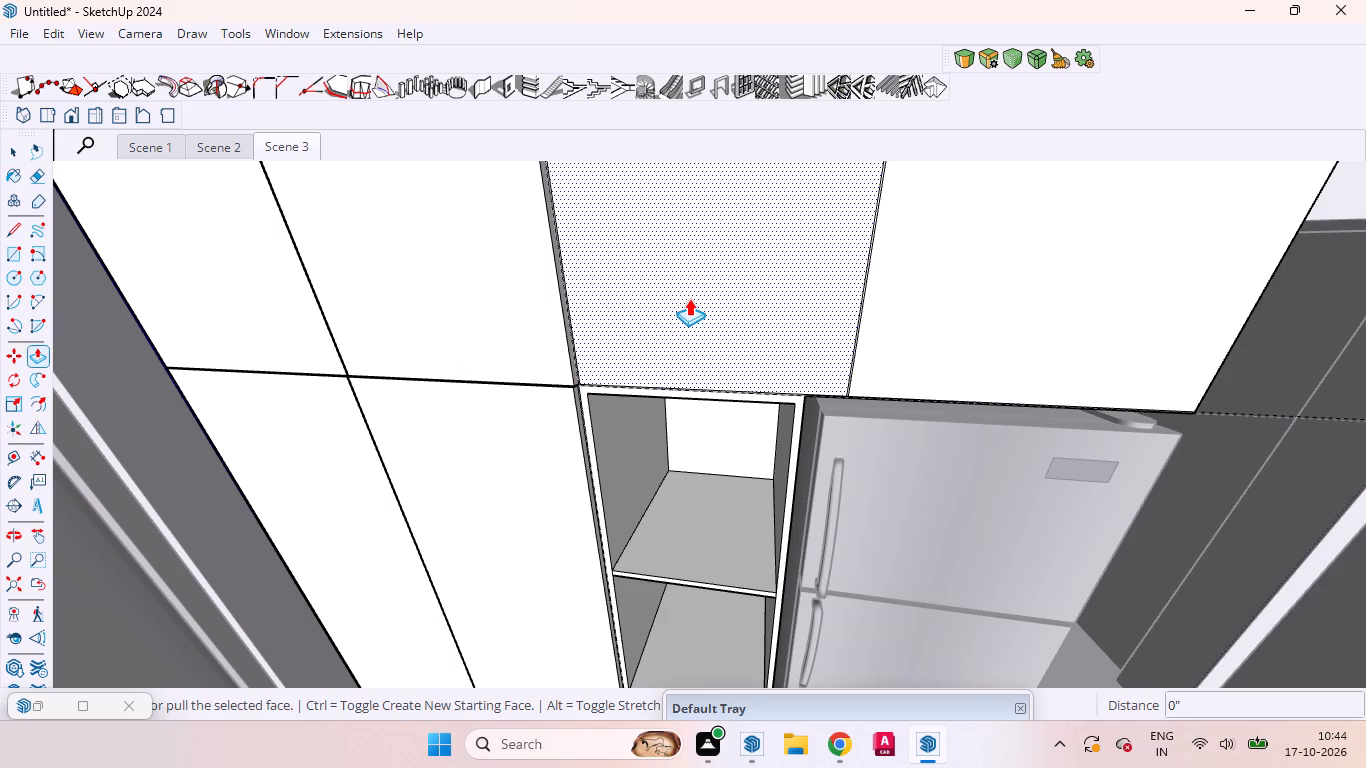
double_click(689, 298)
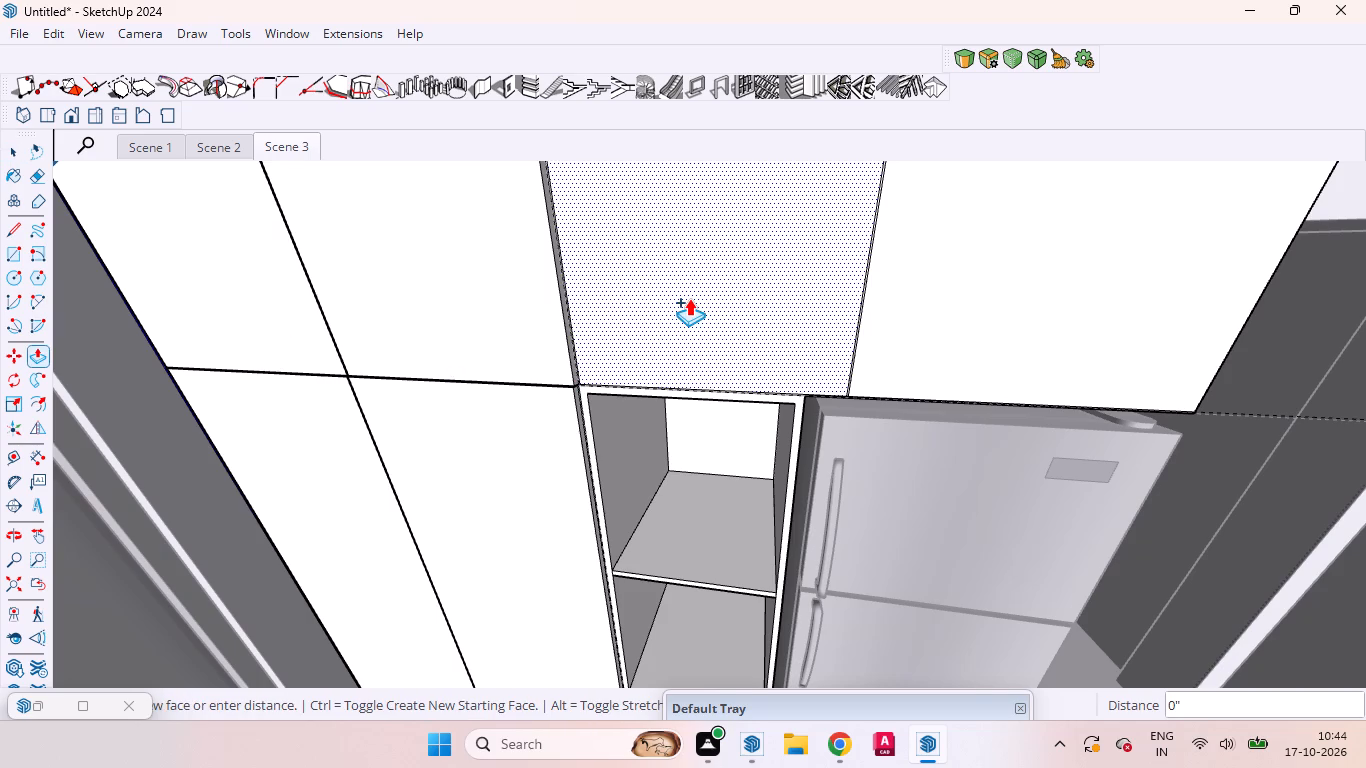
key(space)
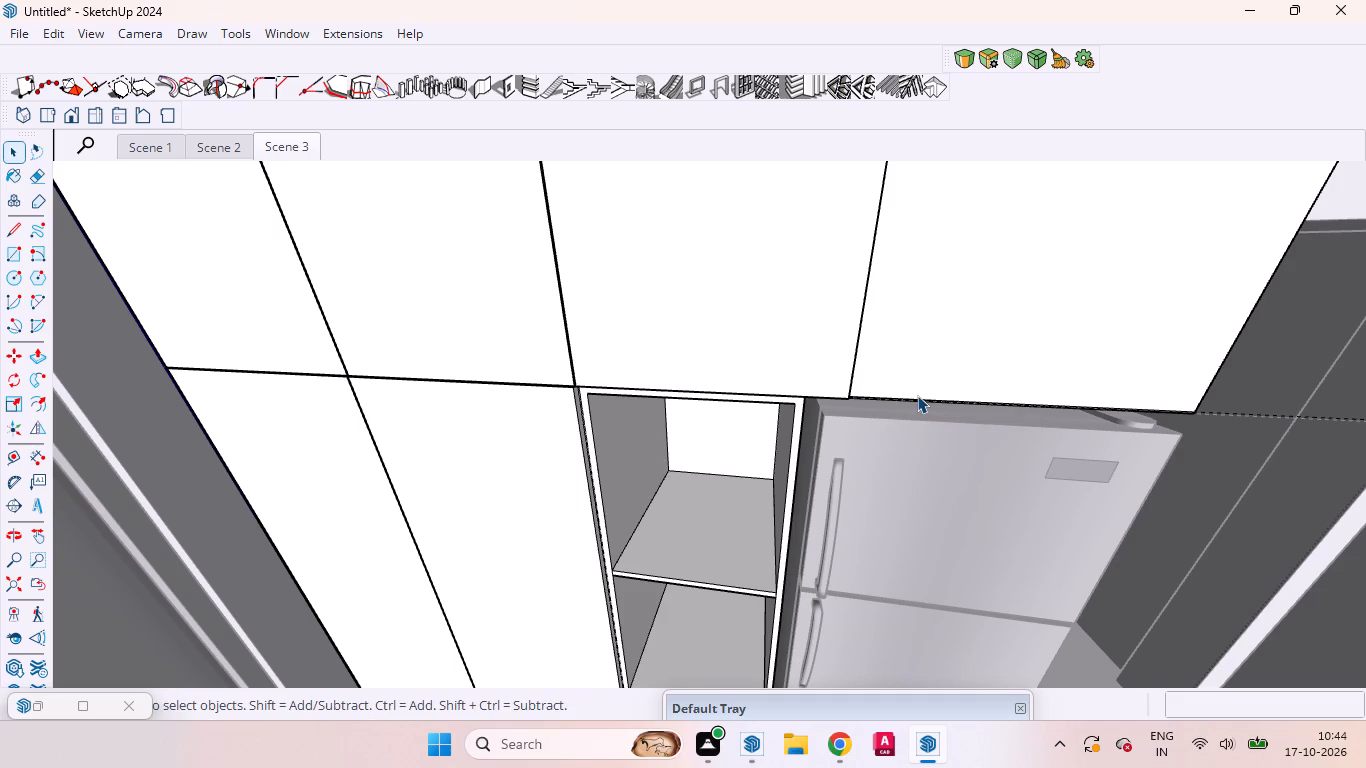
click(944, 362)
key(p)
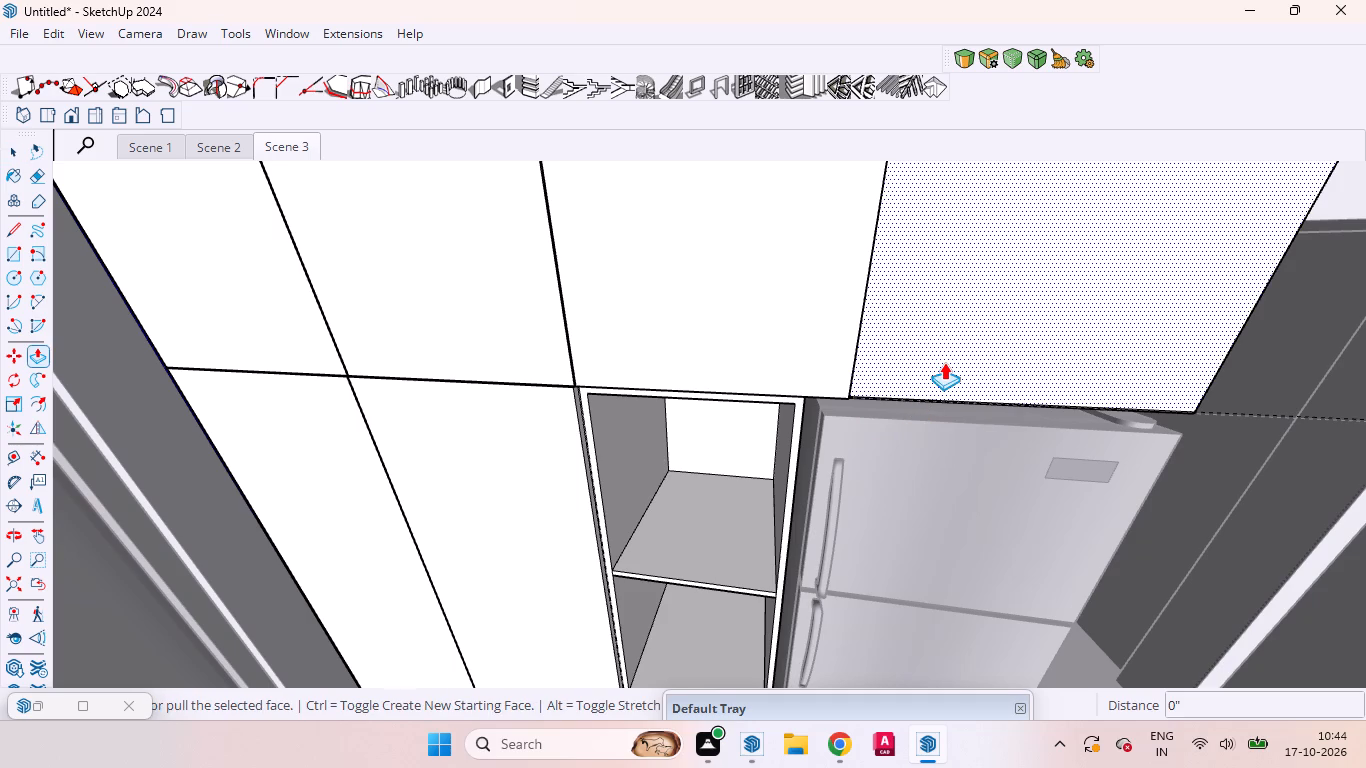
double_click(944, 362)
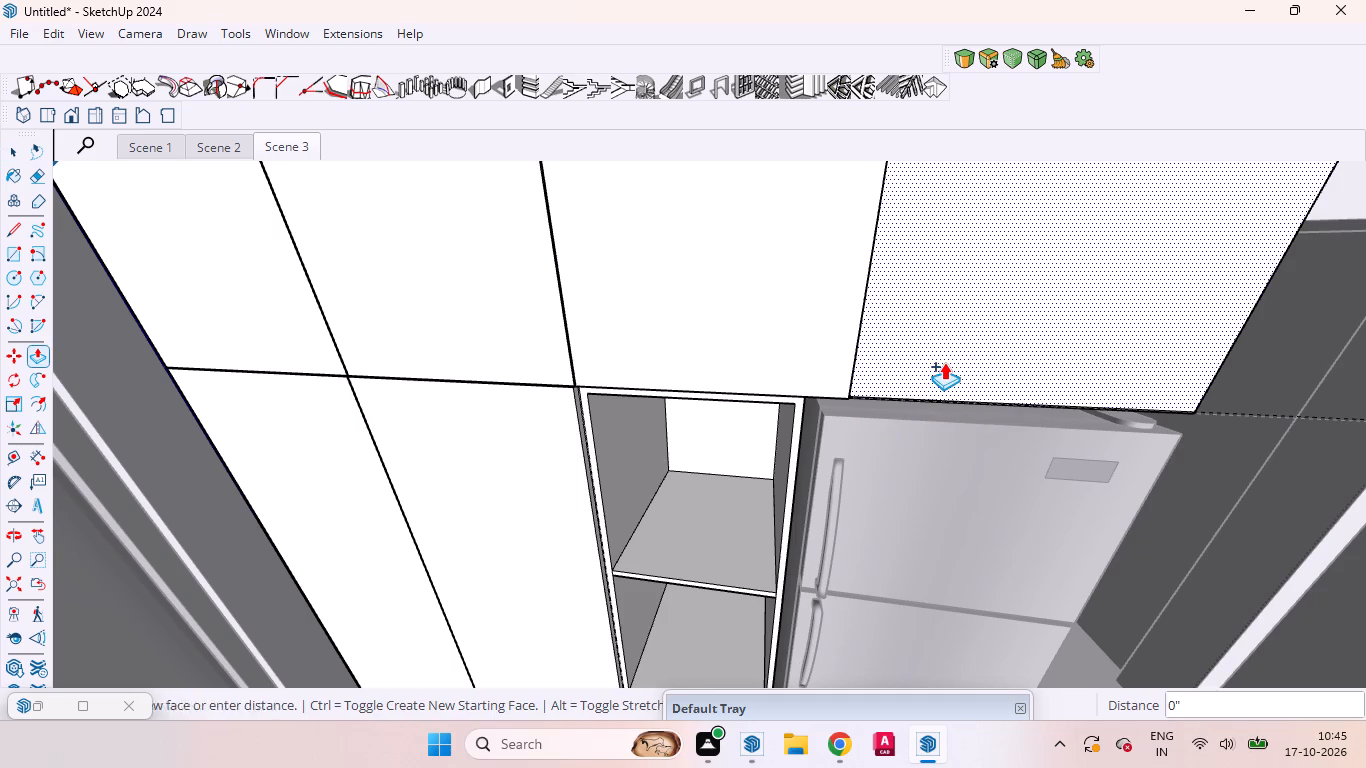
key(space)
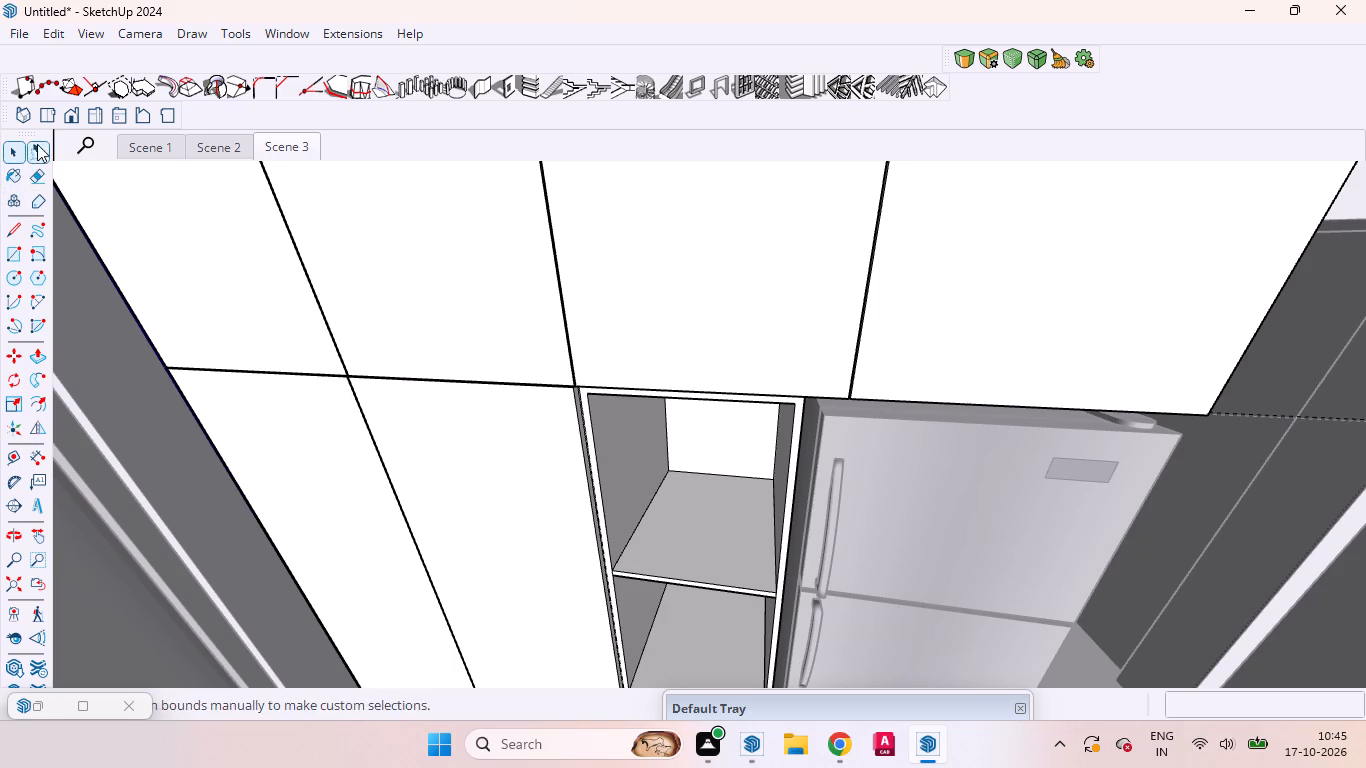
Place a guide line 3 mm above the lower edge of the cabinet's top strip, just above the upper shutters.
click(42, 115)
scroll(162, 263, down, 7)
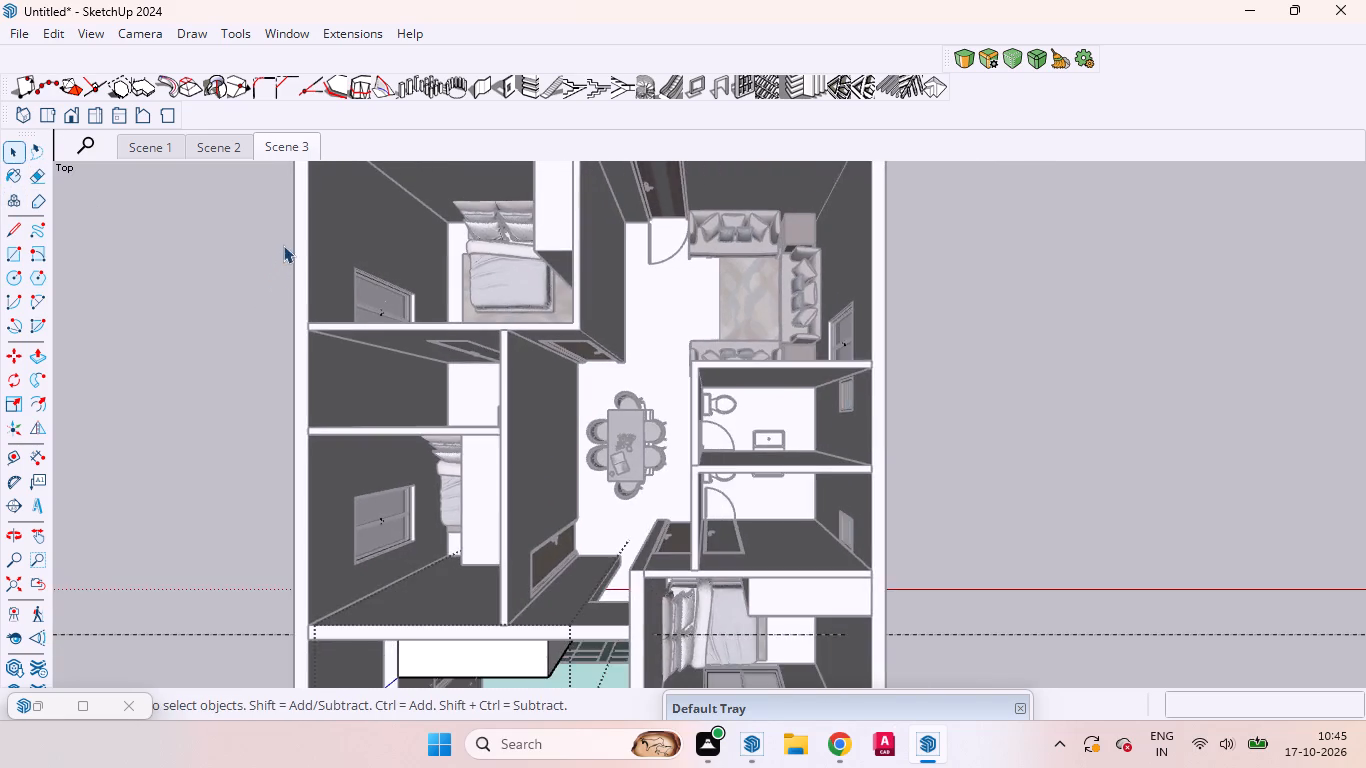
scroll(283, 245, down, 7)
scroll(394, 524, up, 6)
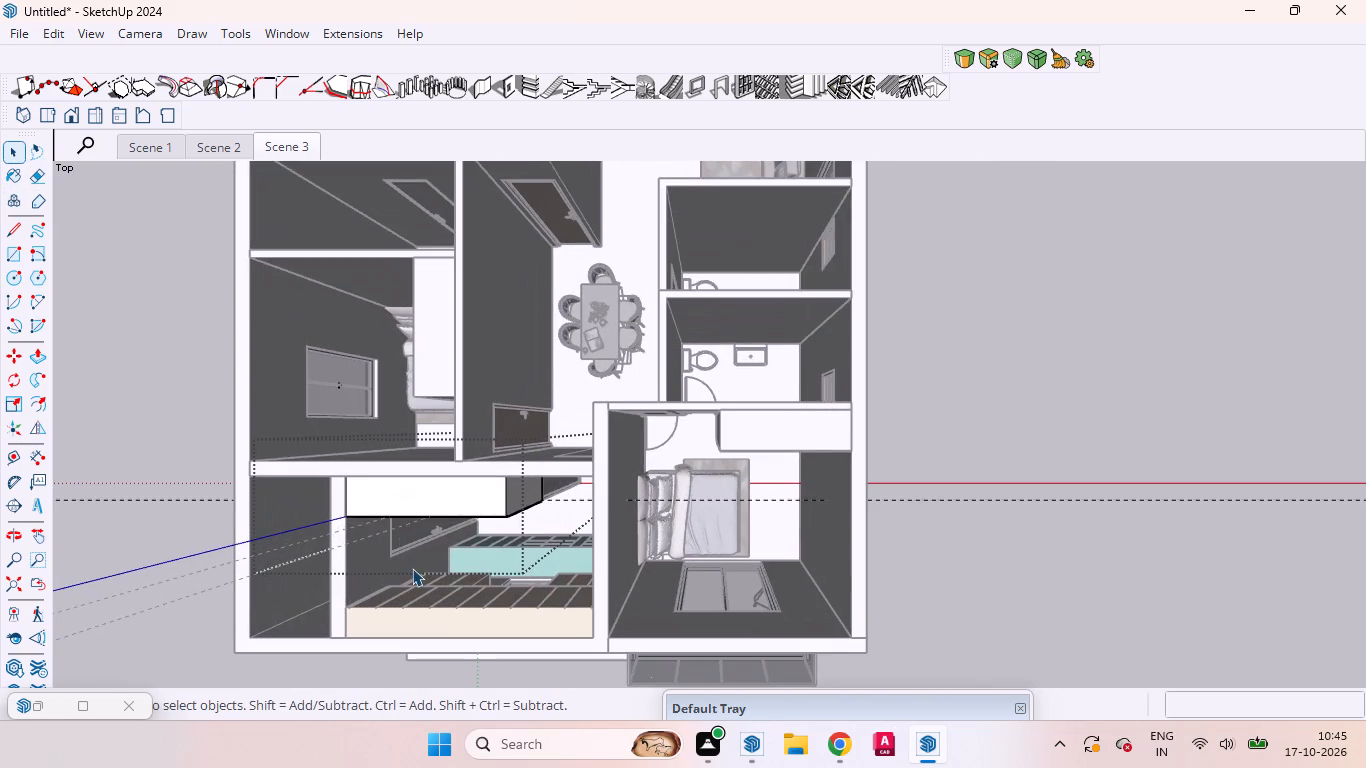
middle_drag(410, 569, 368, 288)
scroll(356, 360, up, 6)
scroll(356, 360, down, 3)
scroll(392, 381, up, 2)
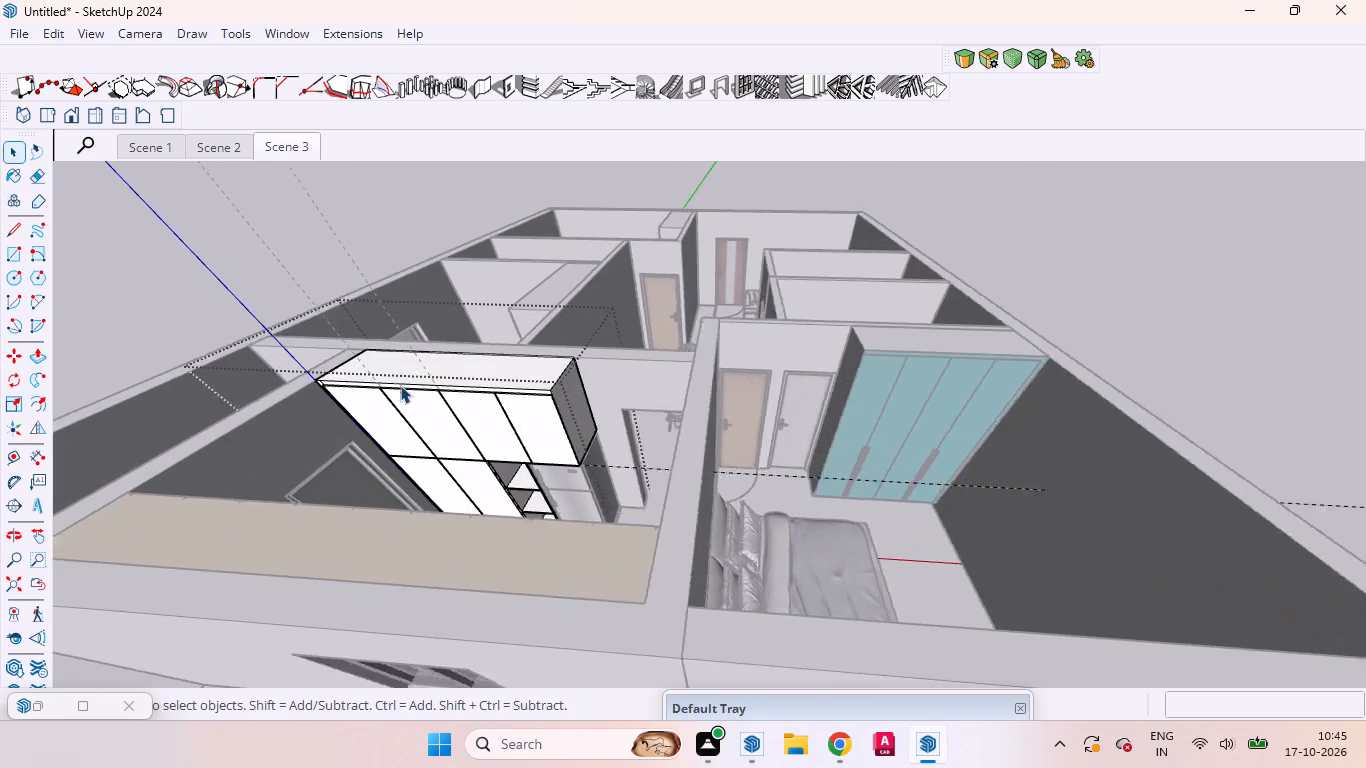
scroll(400, 385, up, 4)
scroll(447, 393, down, 1)
scroll(447, 393, up, 18)
scroll(502, 386, down, 1)
scroll(507, 383, up, 1)
scroll(507, 383, down, 1)
scroll(507, 383, up, 9)
scroll(507, 383, down, 1)
scroll(507, 383, up, 5)
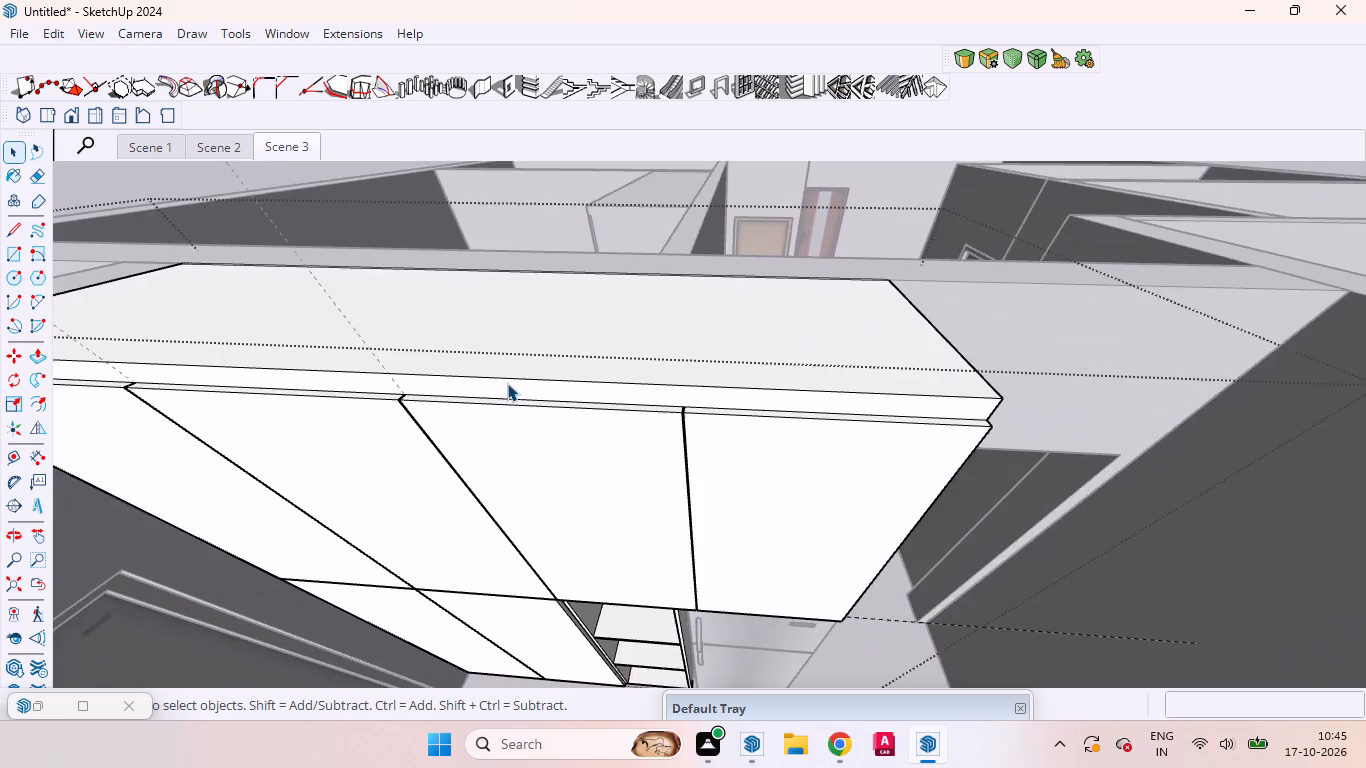
scroll(507, 383, up, 8)
scroll(507, 383, down, 1)
scroll(507, 383, up, 2)
click(544, 400)
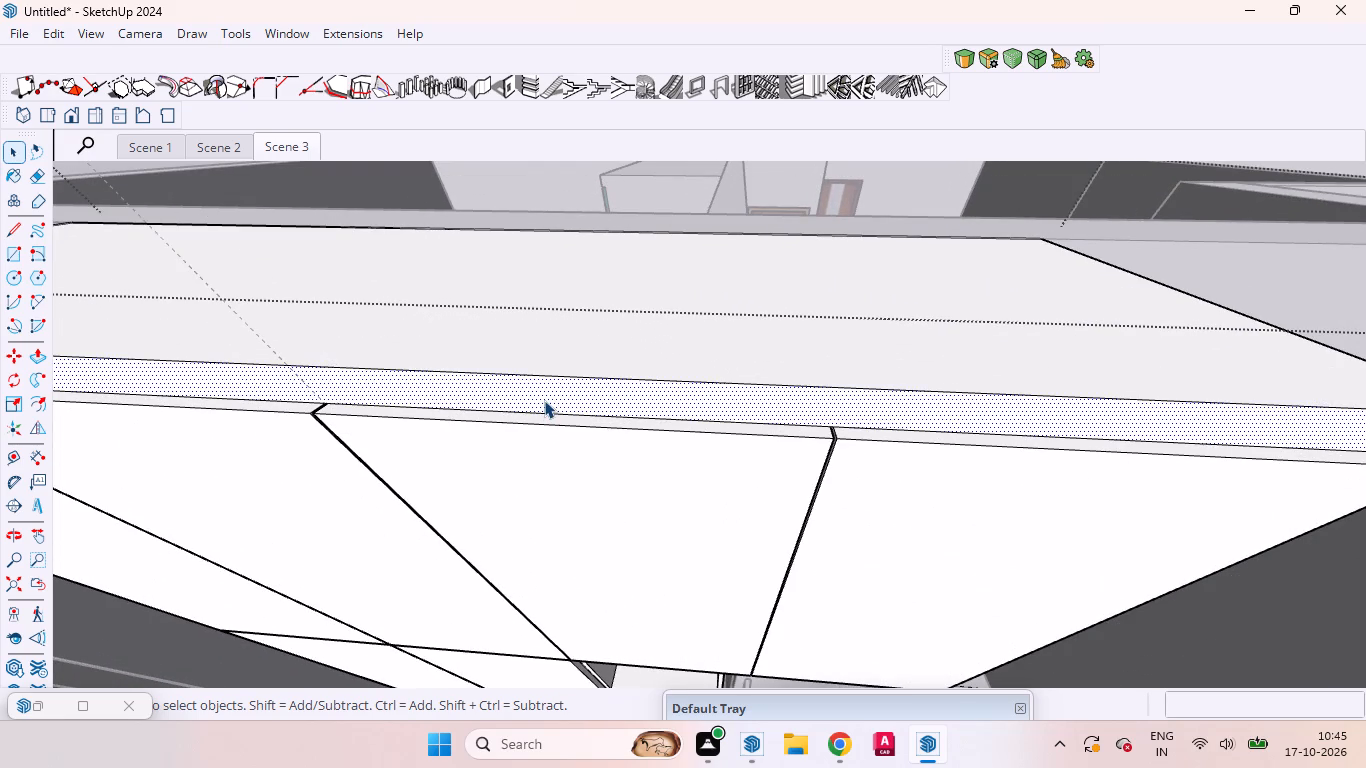
scroll(544, 400, up, 6)
scroll(544, 403, down, 4)
scroll(544, 403, up, 4)
scroll(544, 403, down, 5)
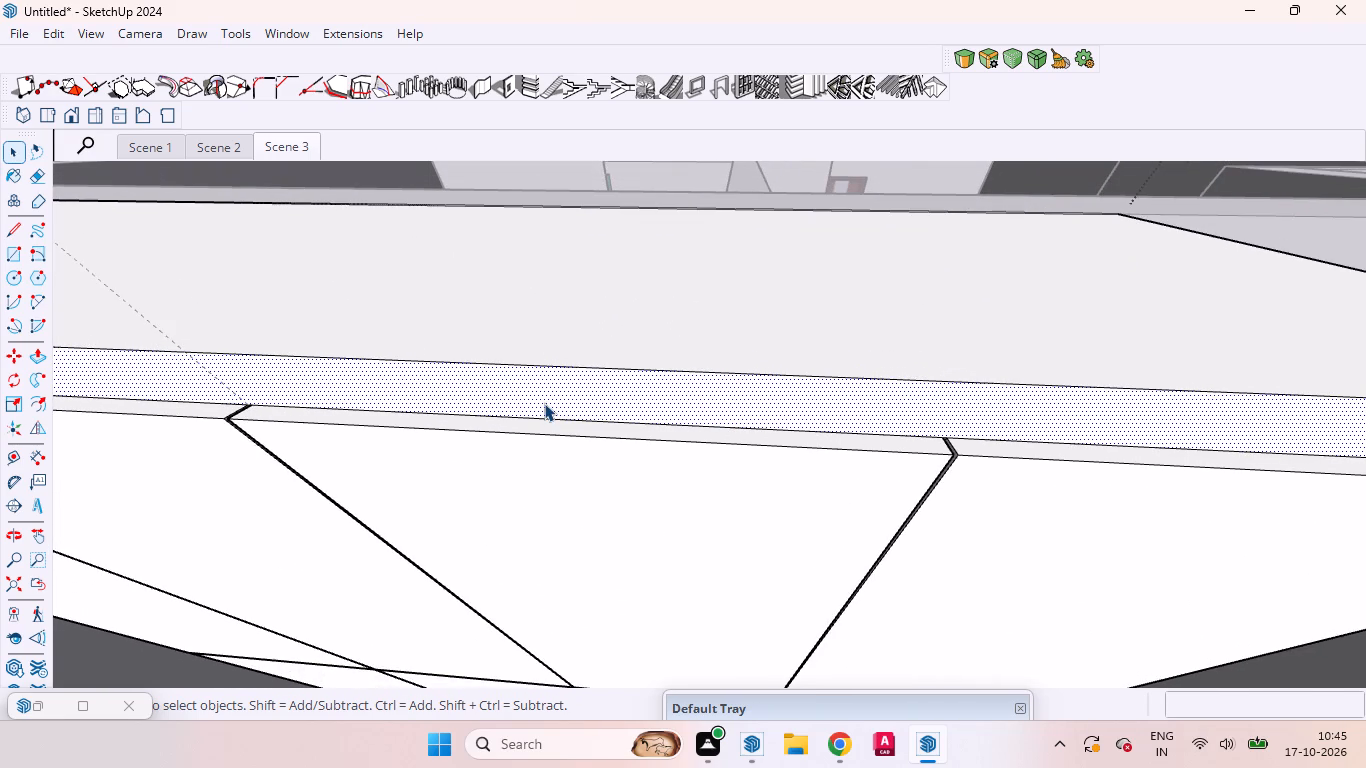
scroll(544, 403, up, 2)
scroll(544, 403, down, 1)
scroll(544, 403, up, 3)
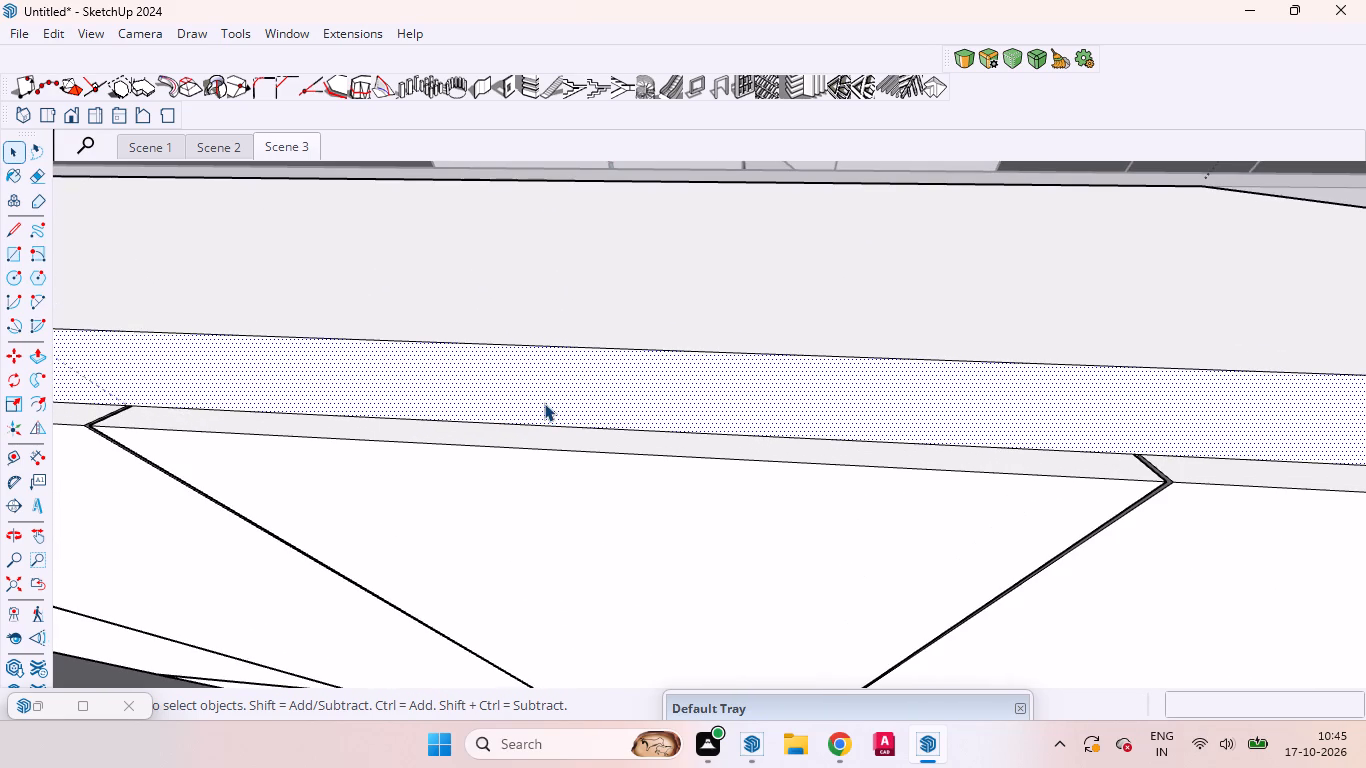
key(t)
click(544, 403)
key(space)
key(t)
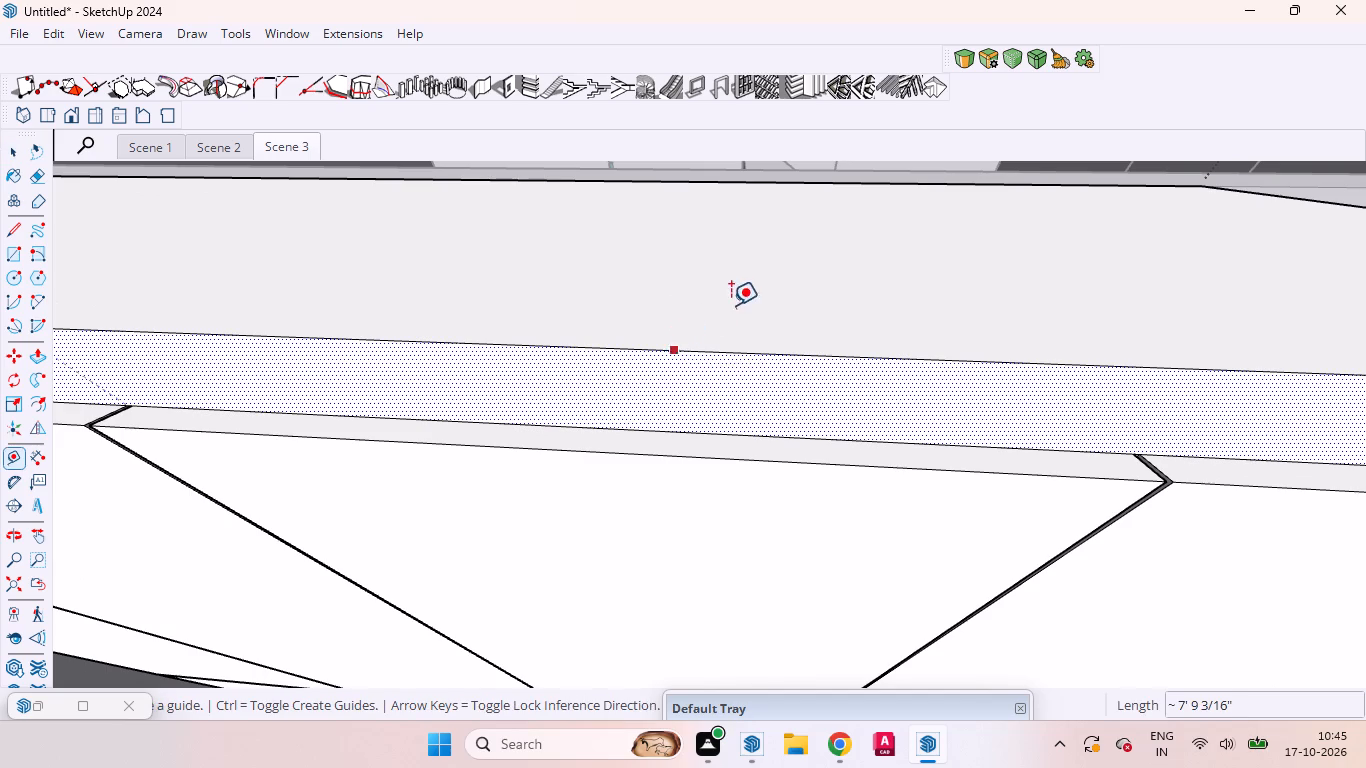
scroll(696, 478, up, 10)
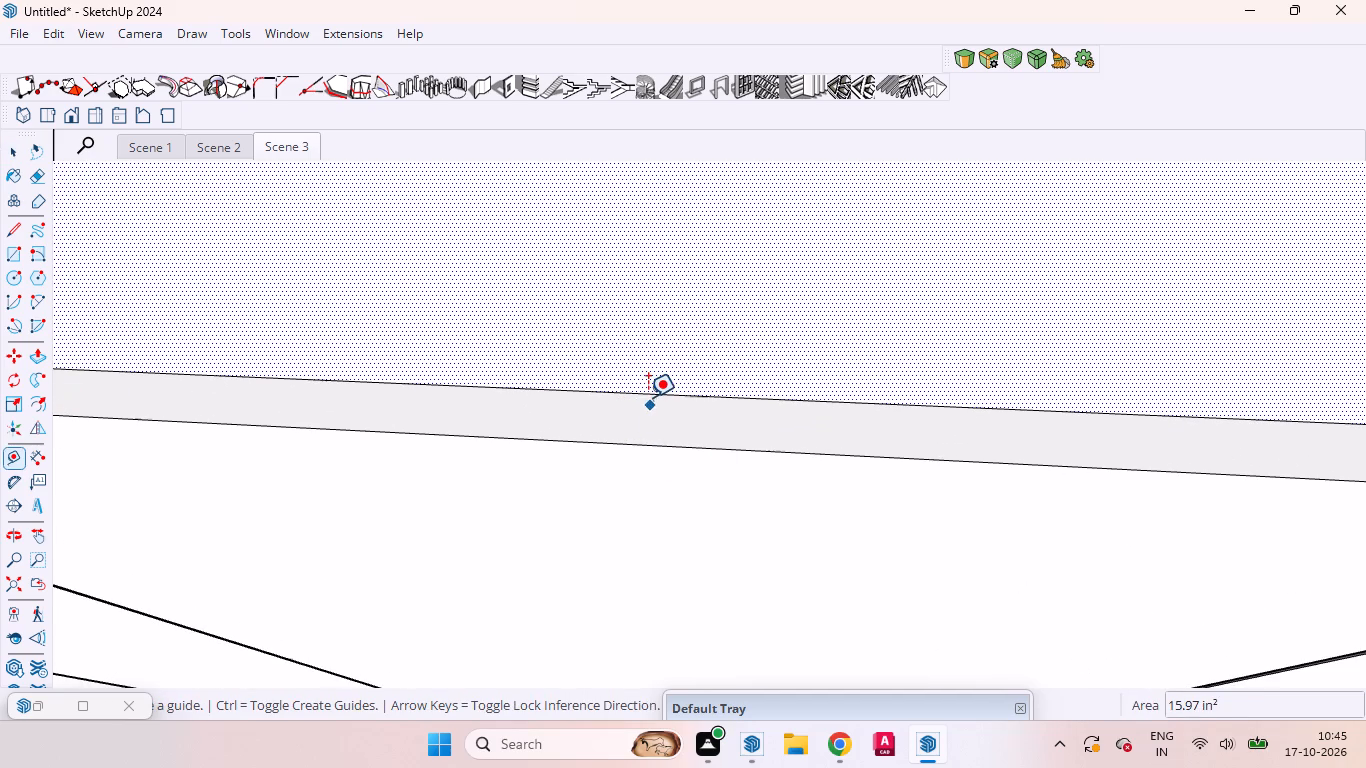
click(647, 393)
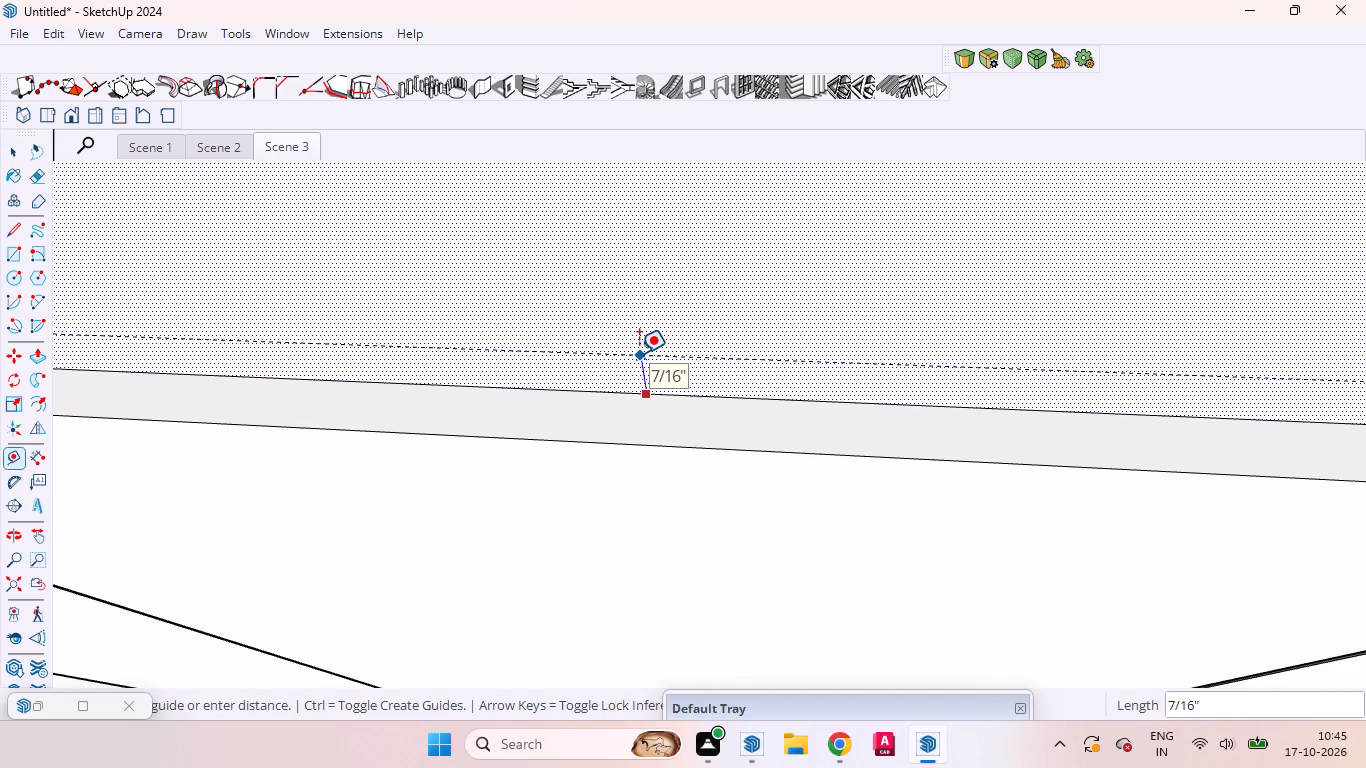
key(3)
text(mm)
key(Return)
key(space)
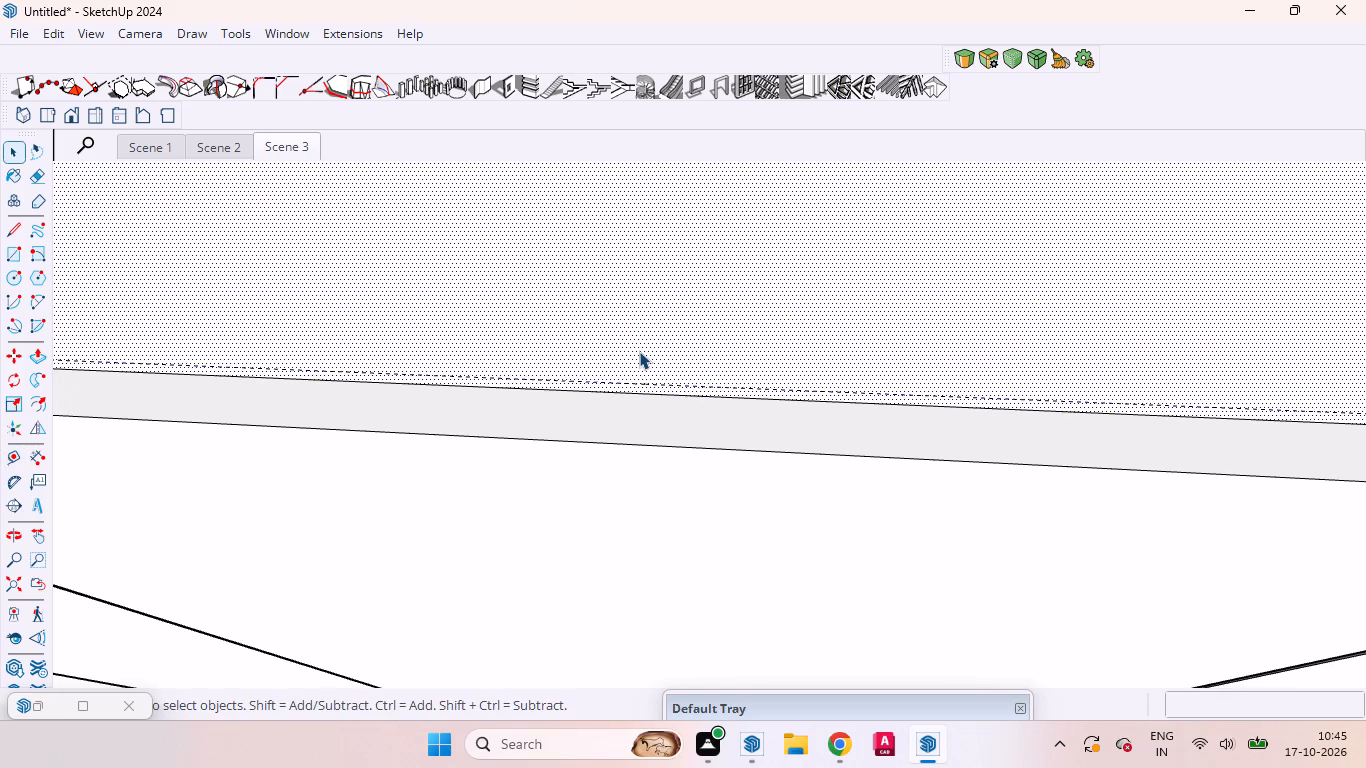
Draw a line about 7' 9" long along the guide, across the full width of the cabinet's top strip.
key(l)
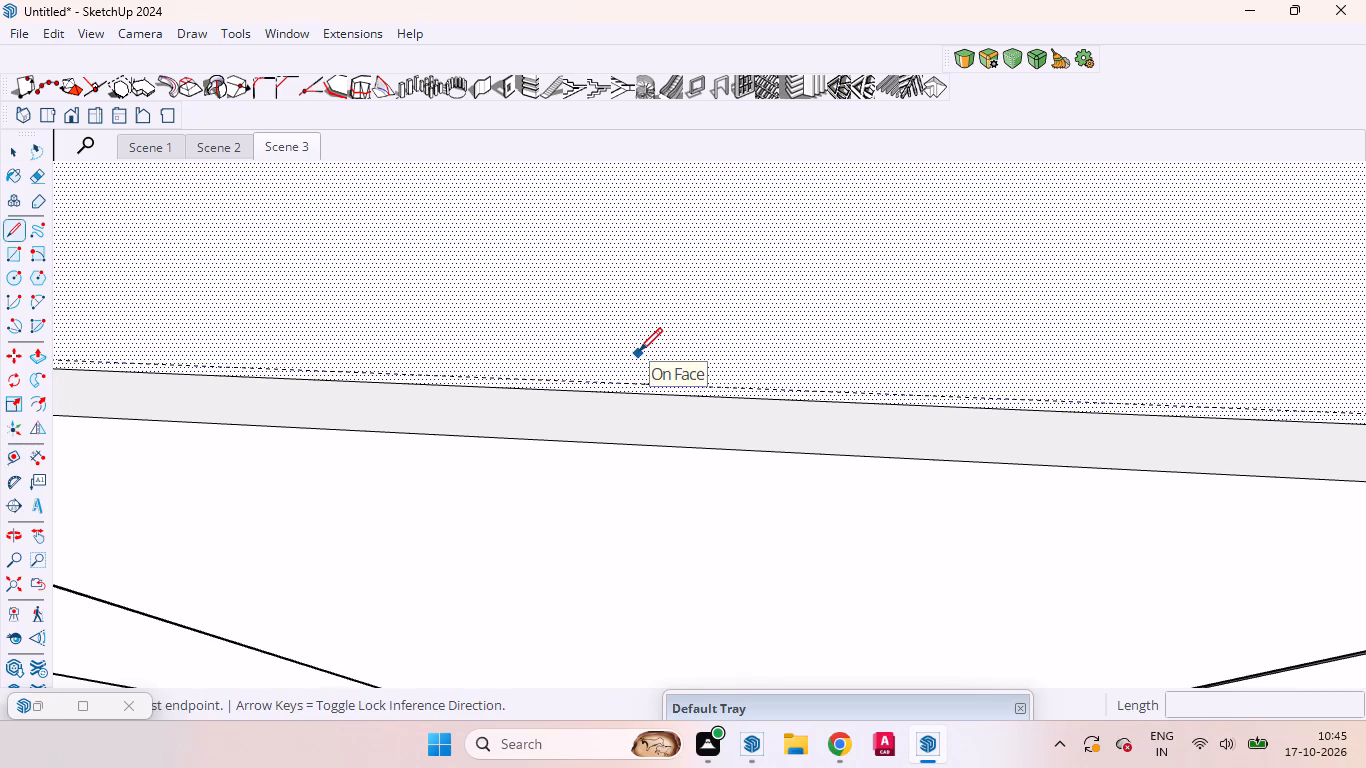
scroll(692, 309, down, 14)
scroll(868, 269, up, 1)
scroll(868, 267, down, 6)
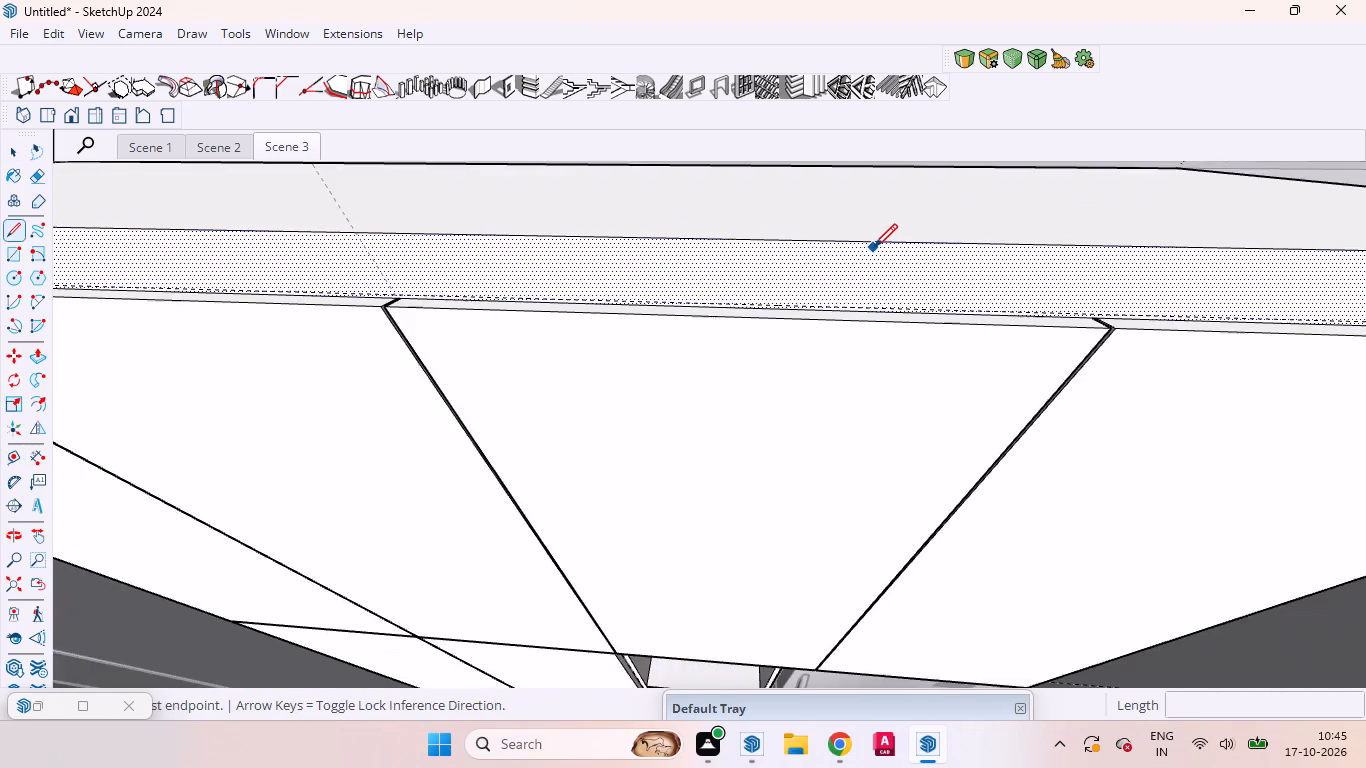
scroll(874, 247, down, 2)
scroll(874, 247, up, 4)
scroll(874, 247, down, 11)
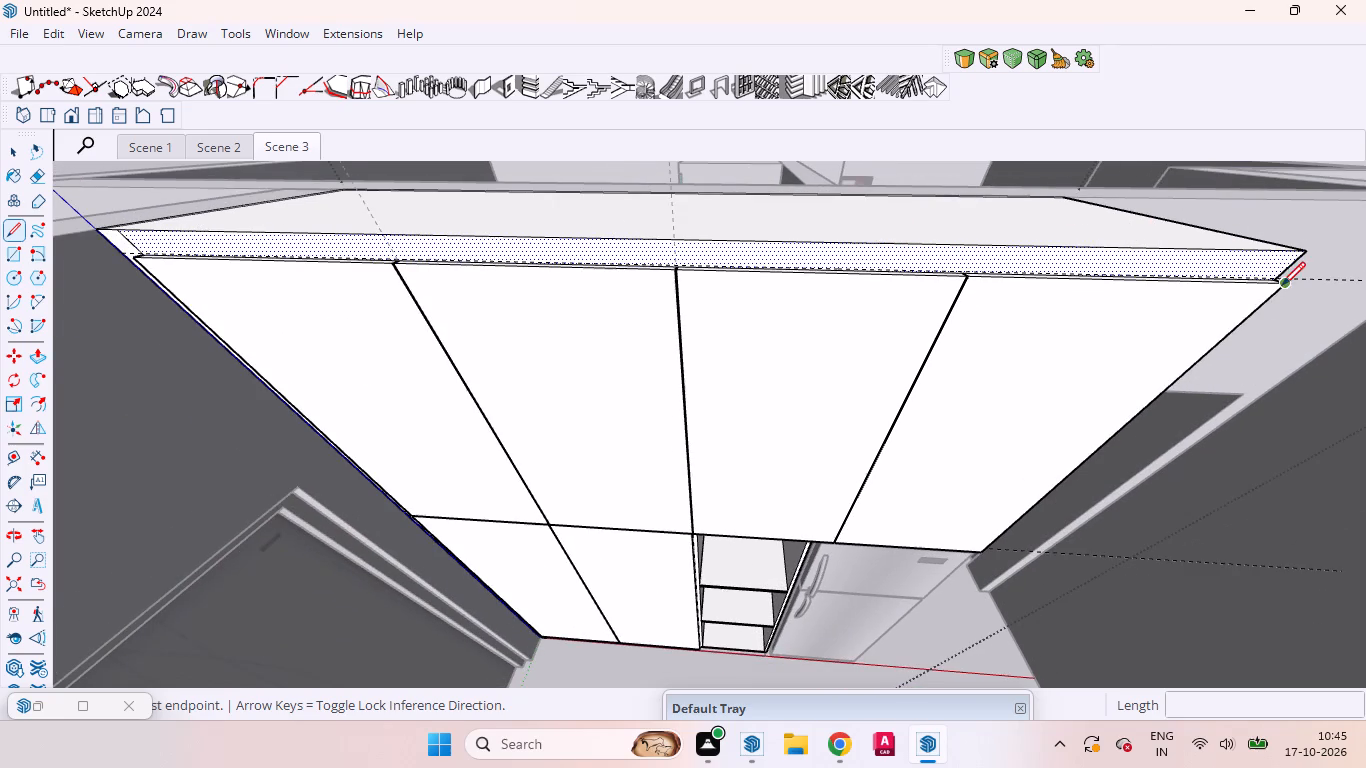
scroll(1282, 285, up, 20)
scroll(1282, 285, up, 4)
scroll(1267, 272, down, 1)
scroll(1267, 272, up, 16)
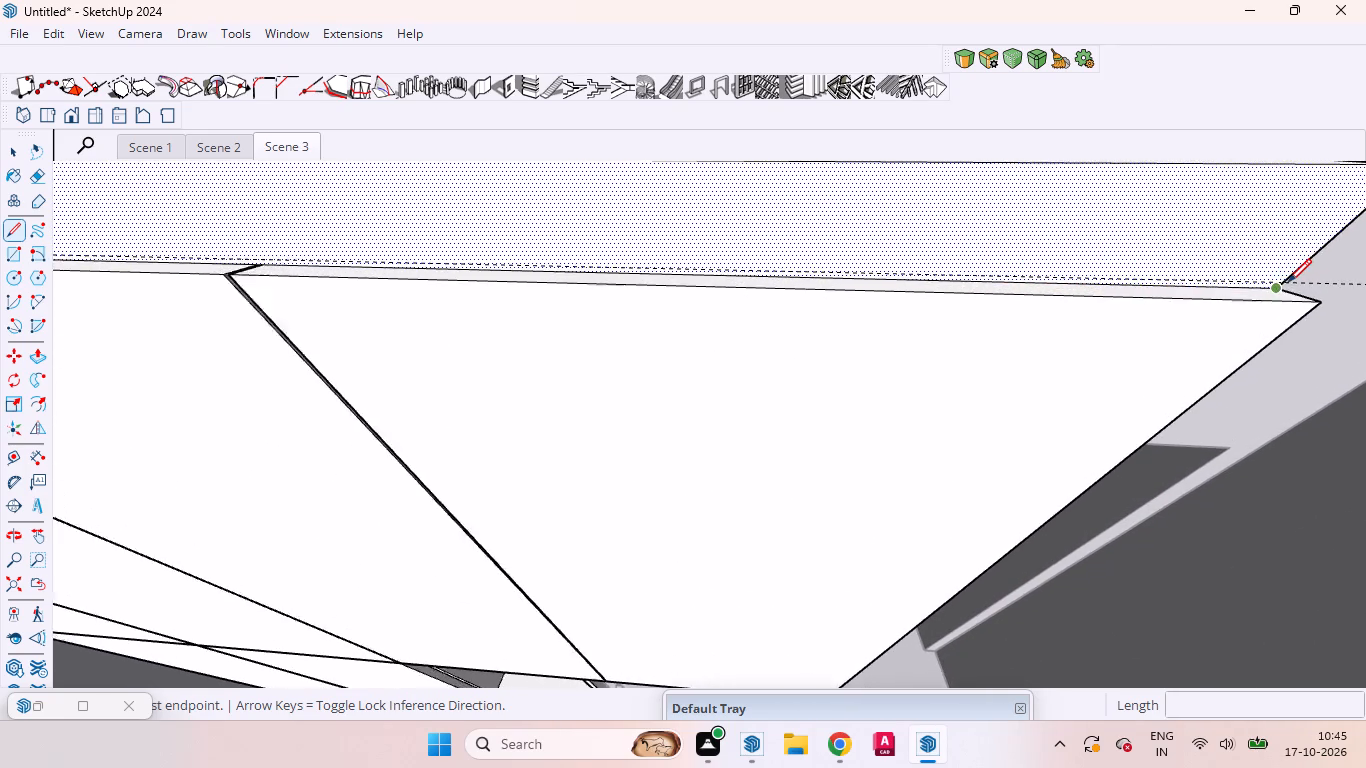
scroll(1288, 282, down, 6)
scroll(1288, 282, up, 17)
scroll(1288, 282, down, 5)
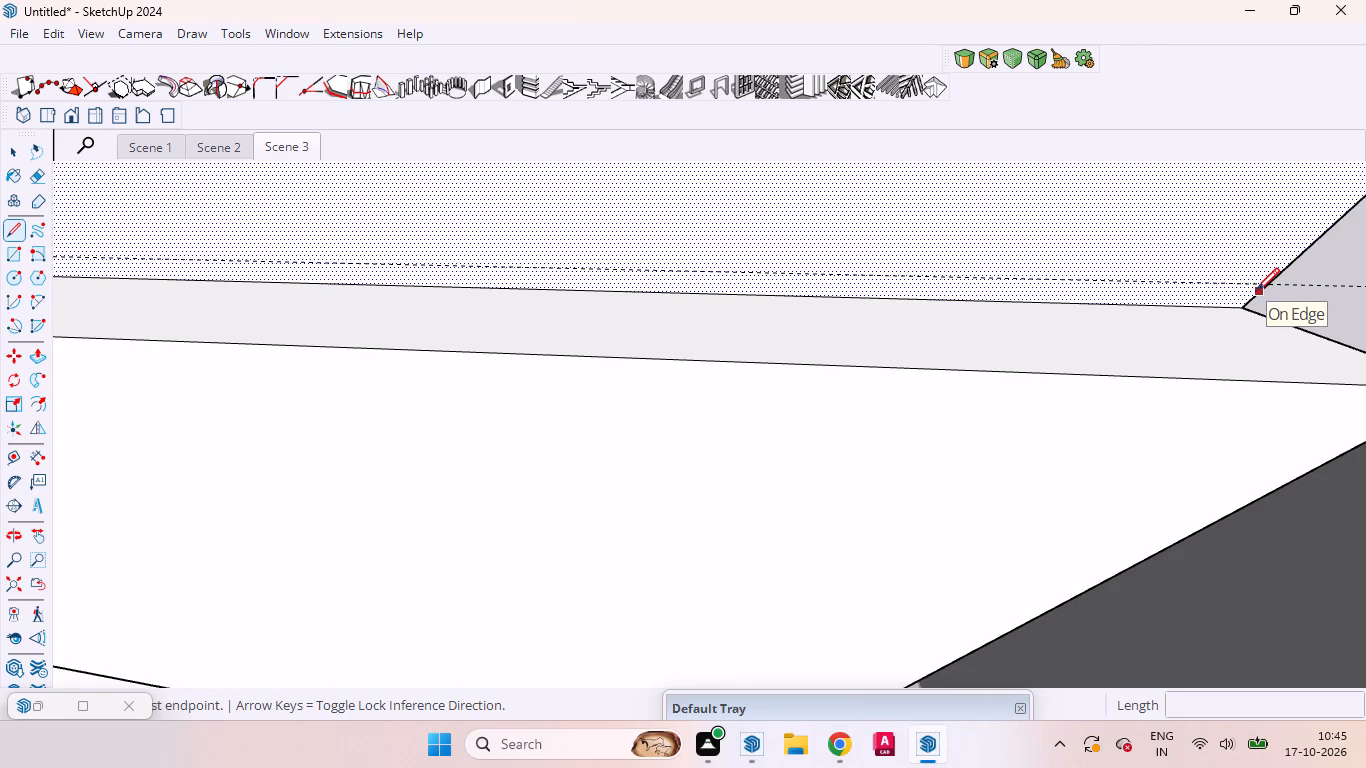
click(1259, 284)
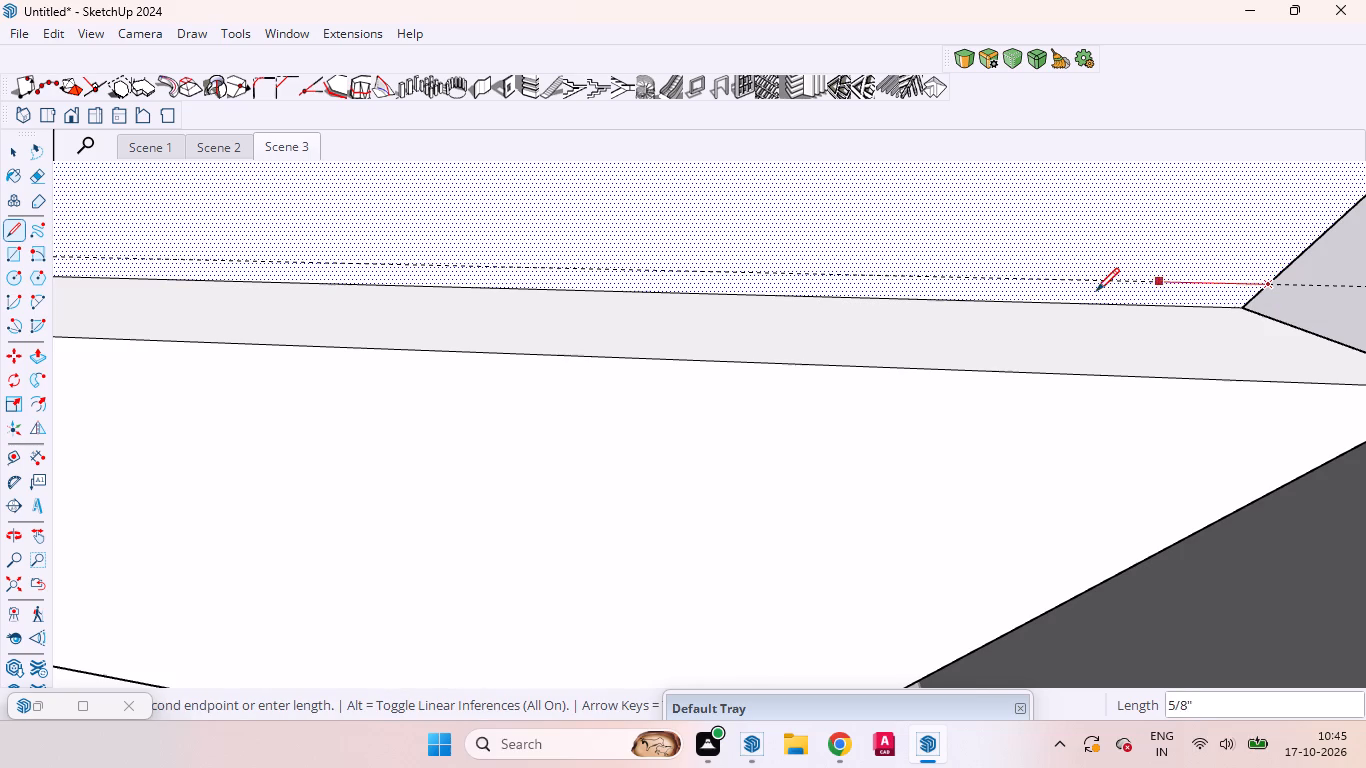
scroll(1096, 287, down, 20)
scroll(1096, 287, down, 10)
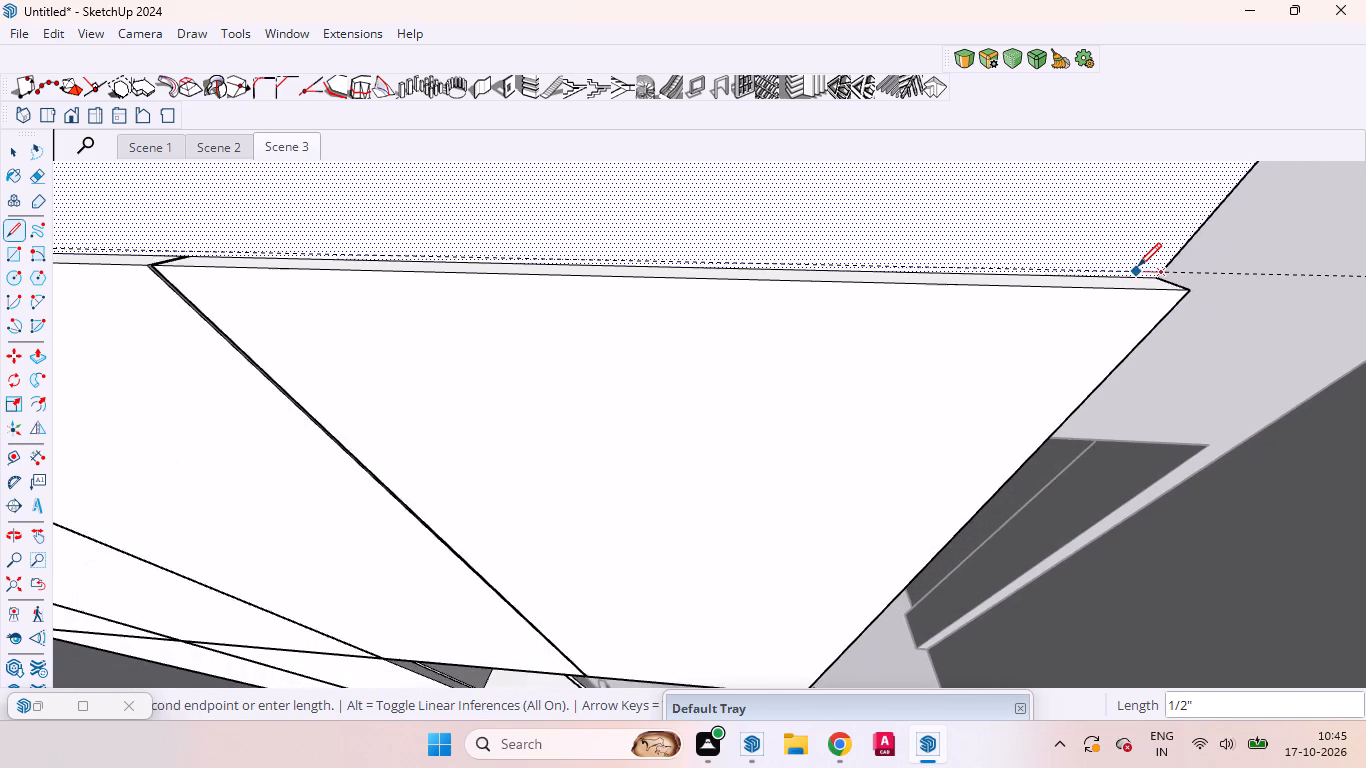
scroll(1138, 266, down, 16)
scroll(1138, 266, down, 11)
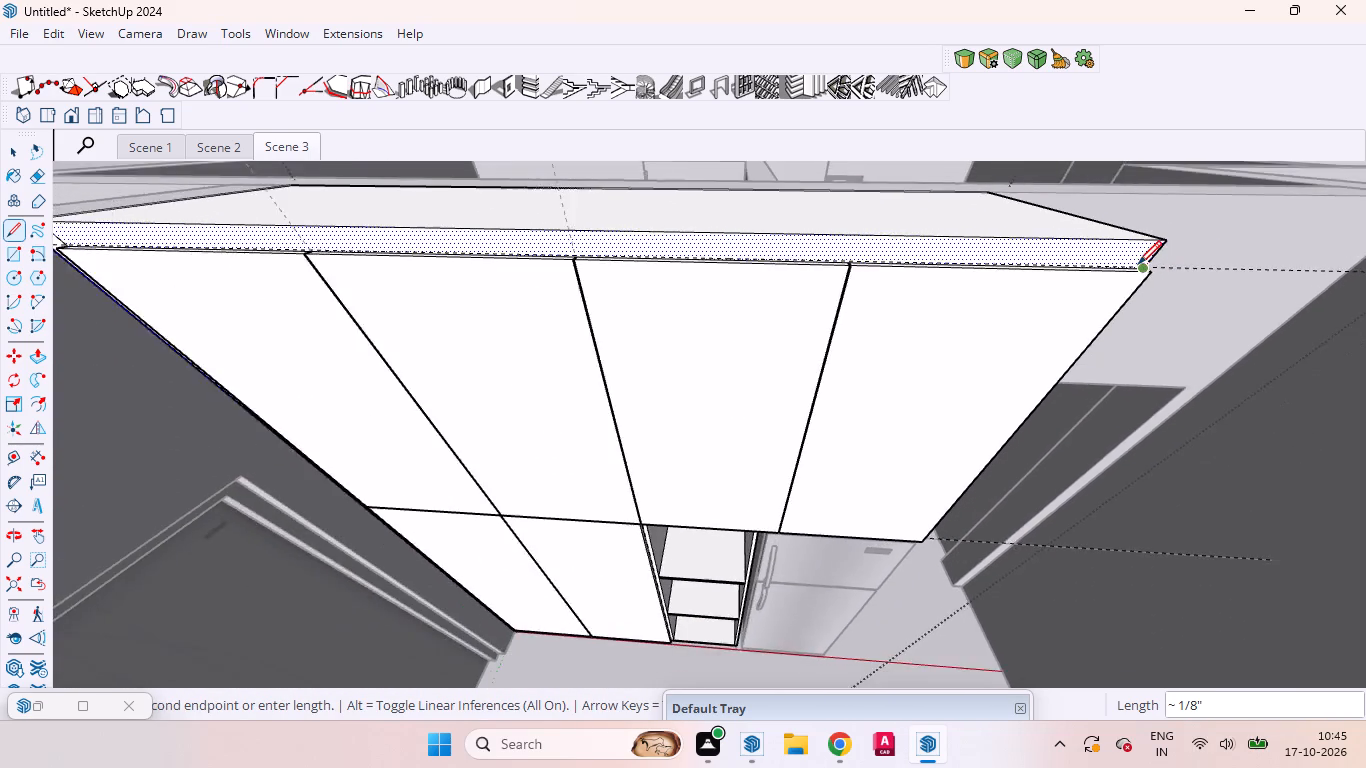
scroll(1138, 264, down, 3)
scroll(239, 250, up, 1)
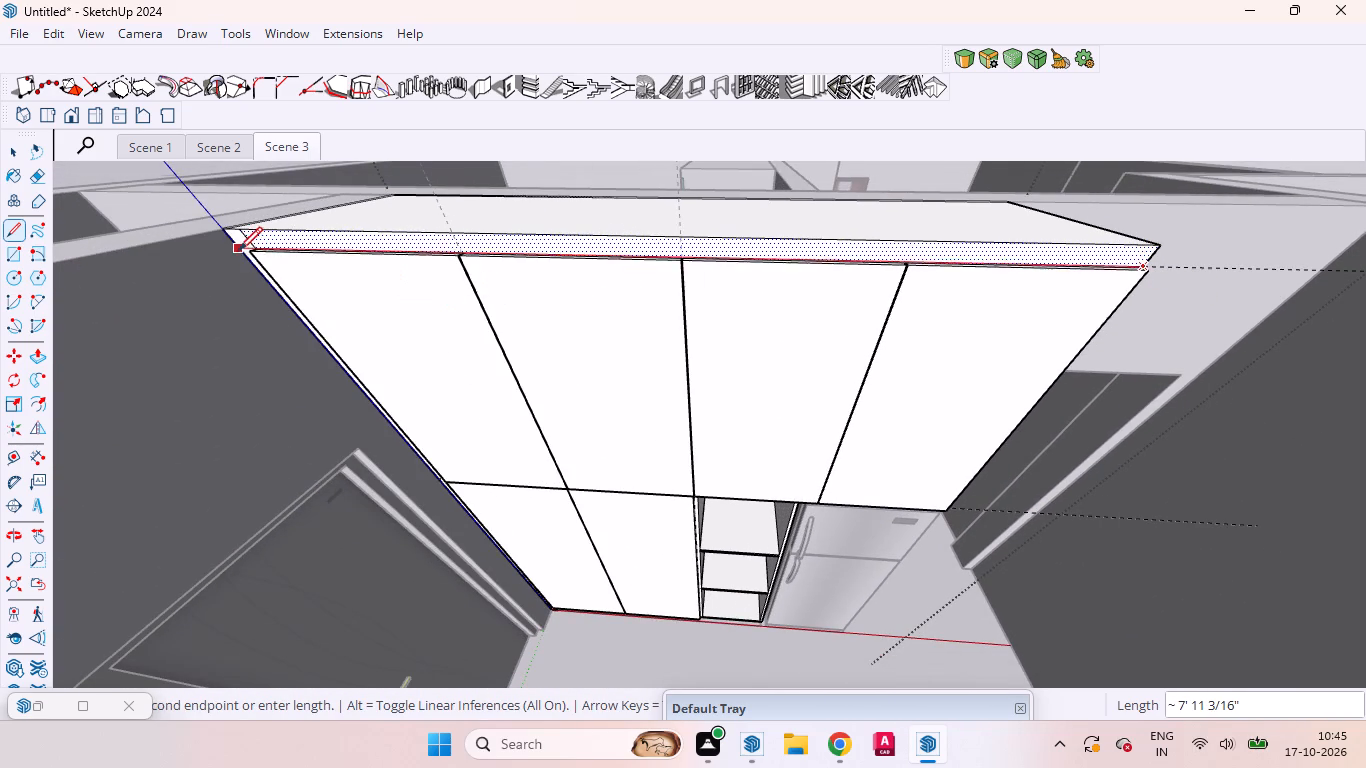
scroll(239, 250, up, 11)
scroll(261, 245, down, 6)
scroll(261, 245, up, 1)
scroll(261, 245, down, 2)
scroll(261, 245, up, 20)
scroll(261, 245, up, 1)
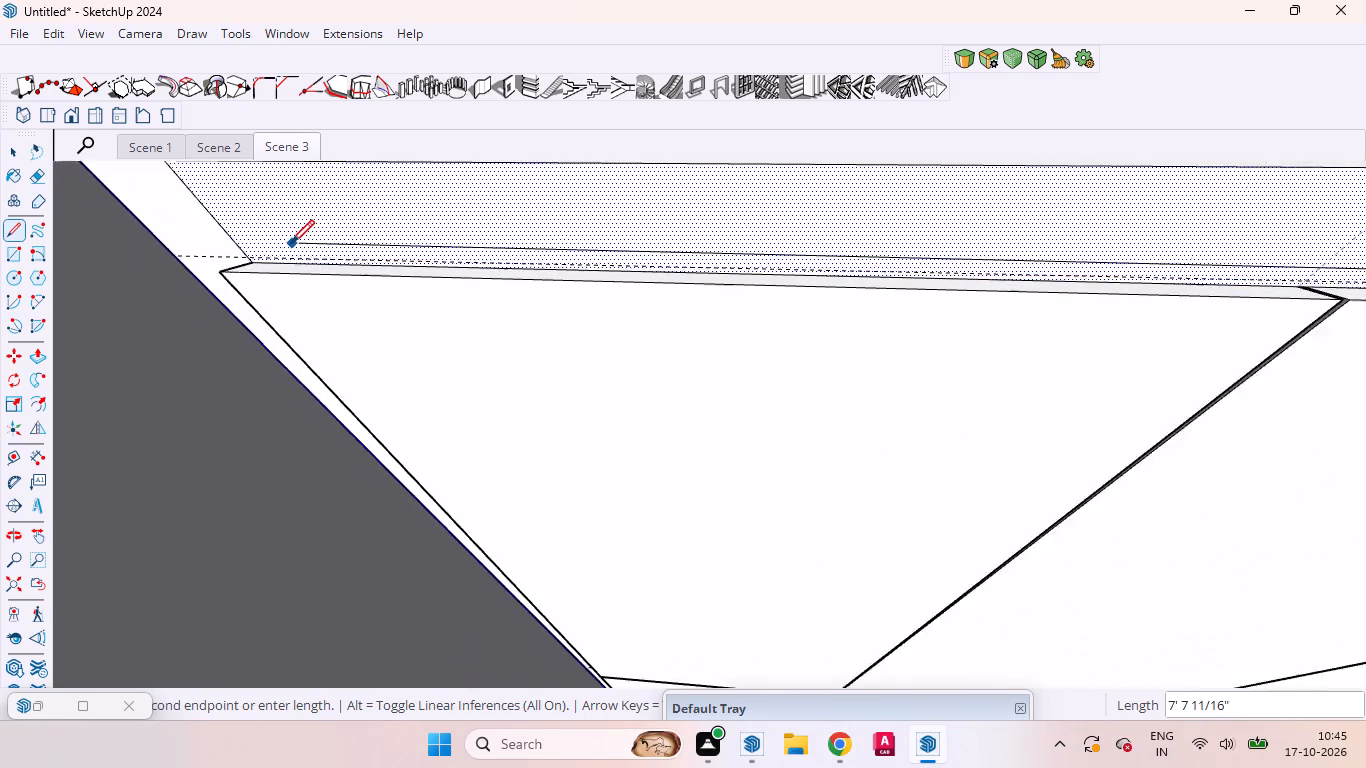
scroll(291, 243, up, 15)
scroll(232, 254, down, 1)
scroll(232, 254, up, 9)
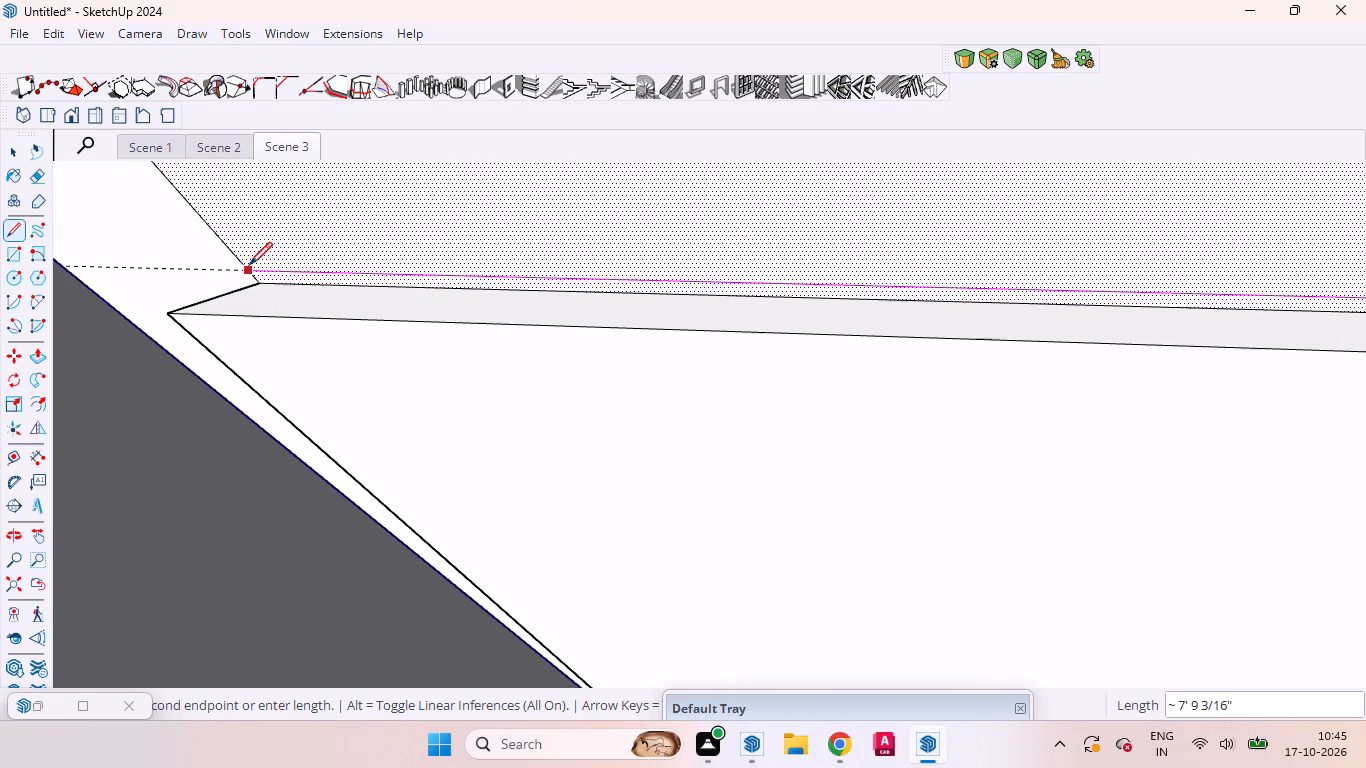
click(252, 267)
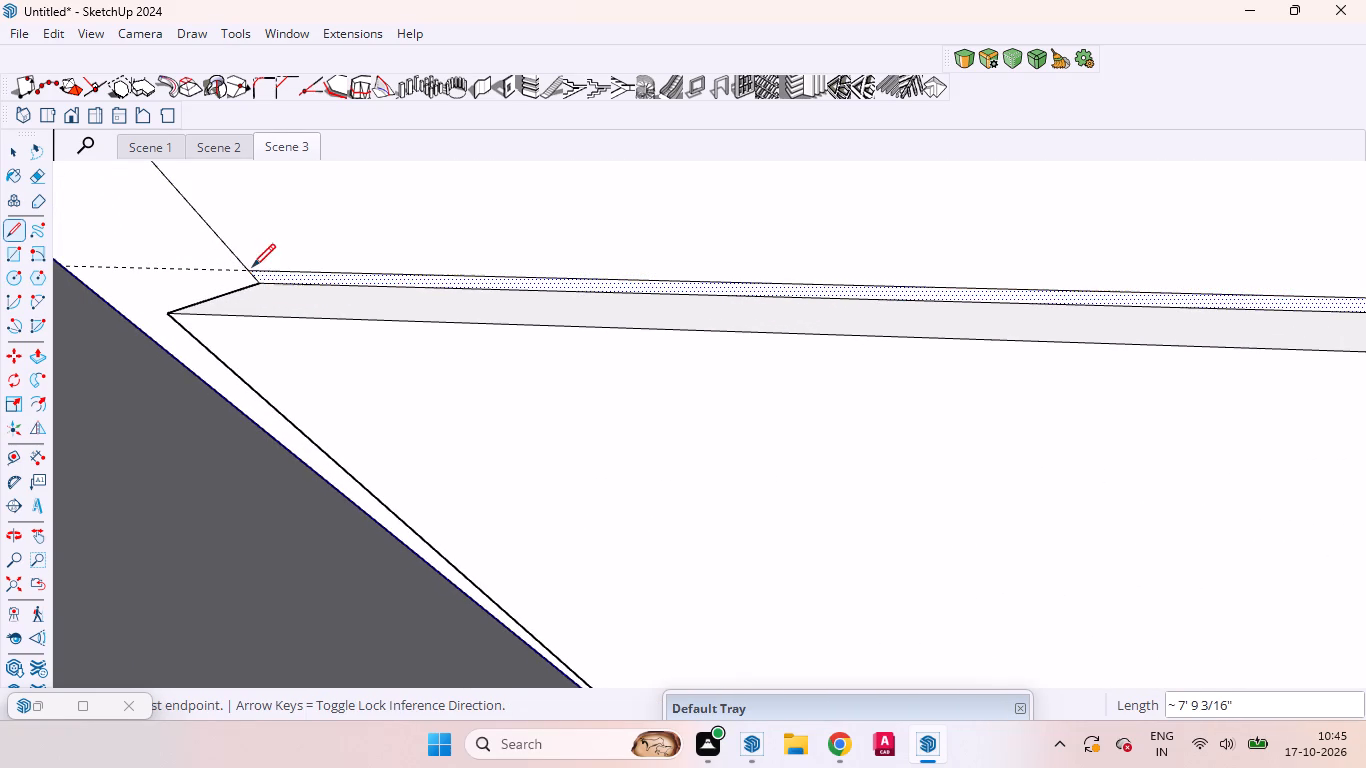
click(366, 209)
key(space)
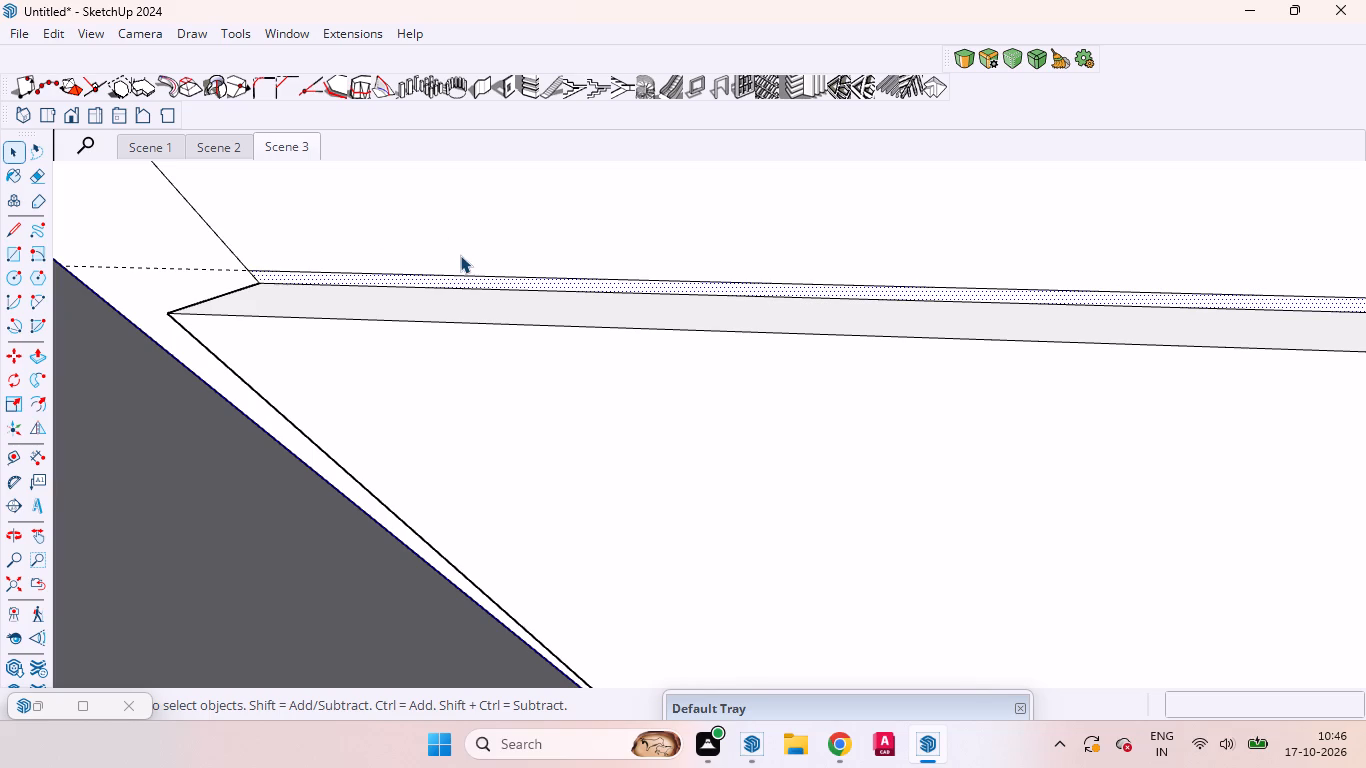
Push/Pull the top strip face above the new line outward by the repeated last distance, and close the cabinet group.
click(465, 229)
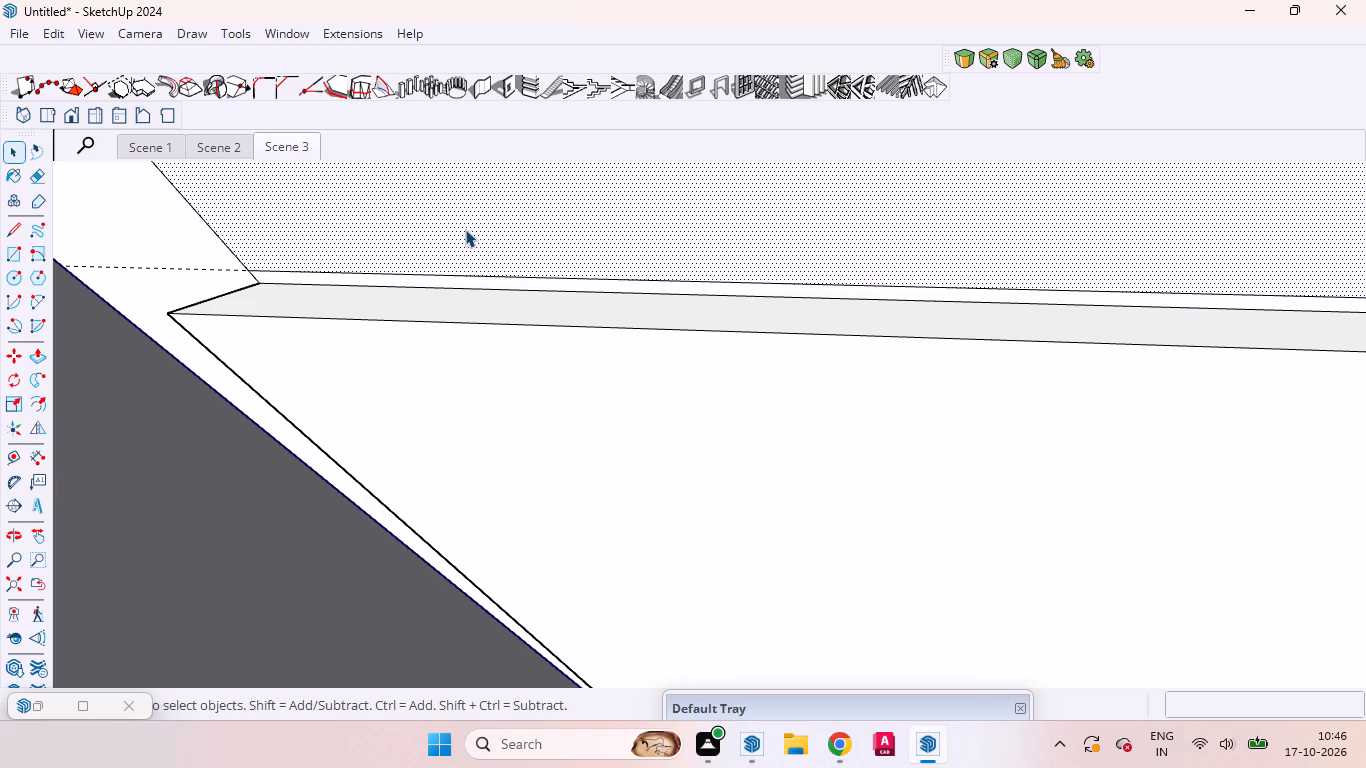
key(p)
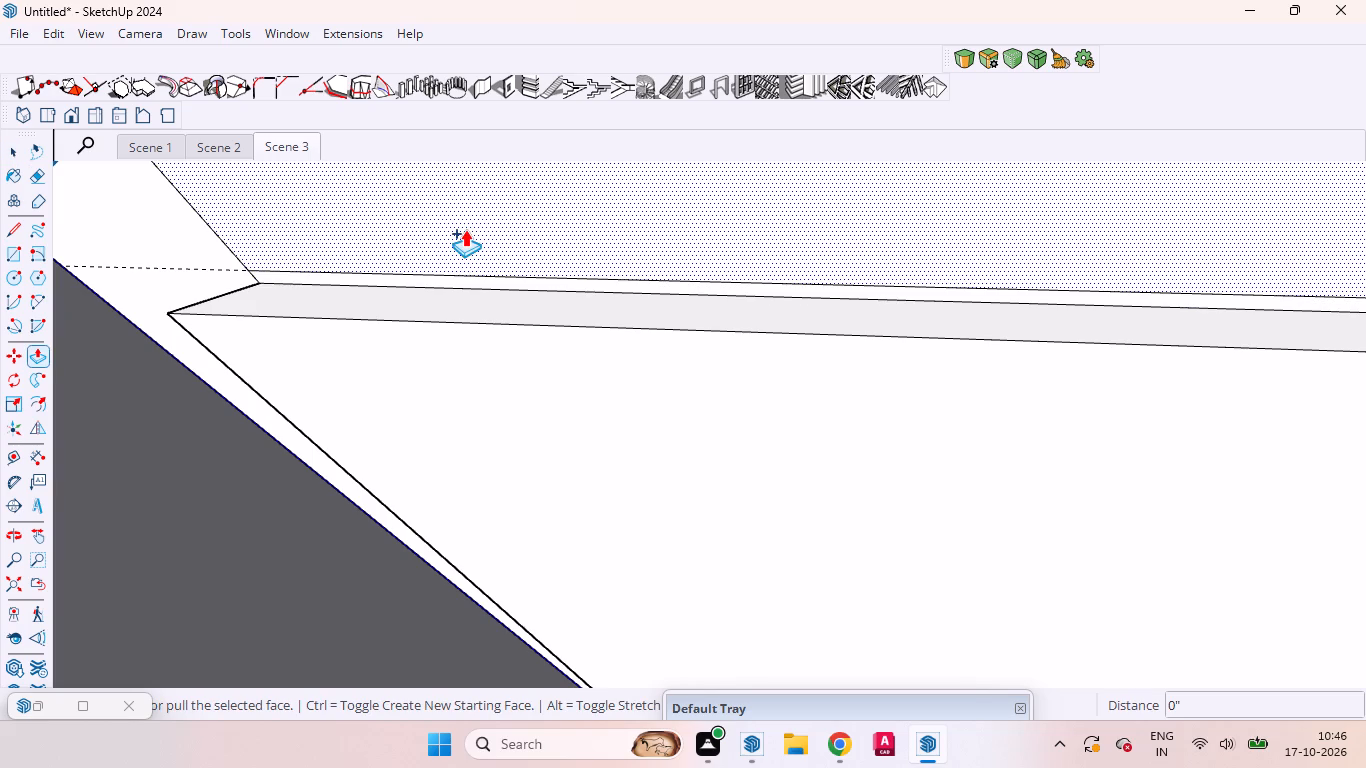
double_click(465, 229)
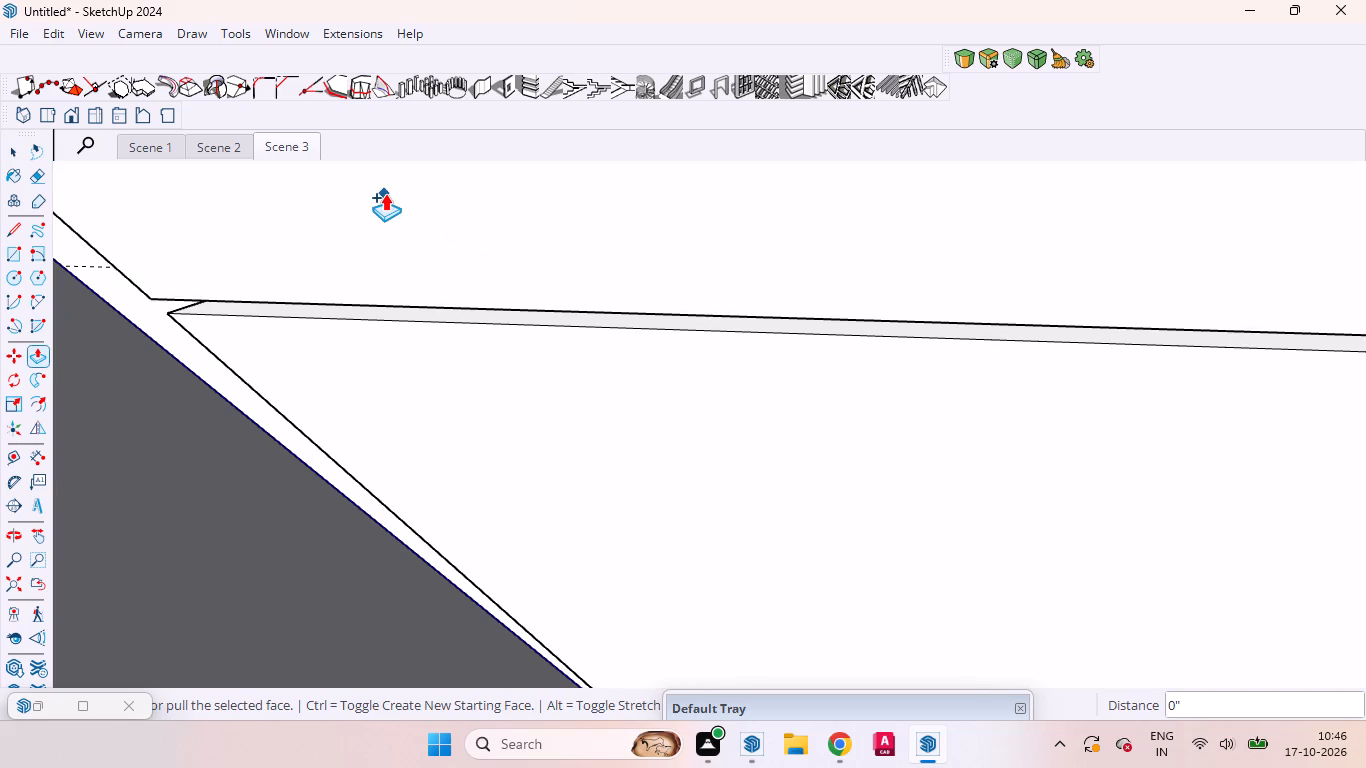
scroll(493, 374, down, 4)
scroll(396, 410, down, 1)
scroll(396, 410, up, 1)
scroll(396, 410, down, 3)
scroll(396, 410, up, 2)
scroll(396, 410, down, 6)
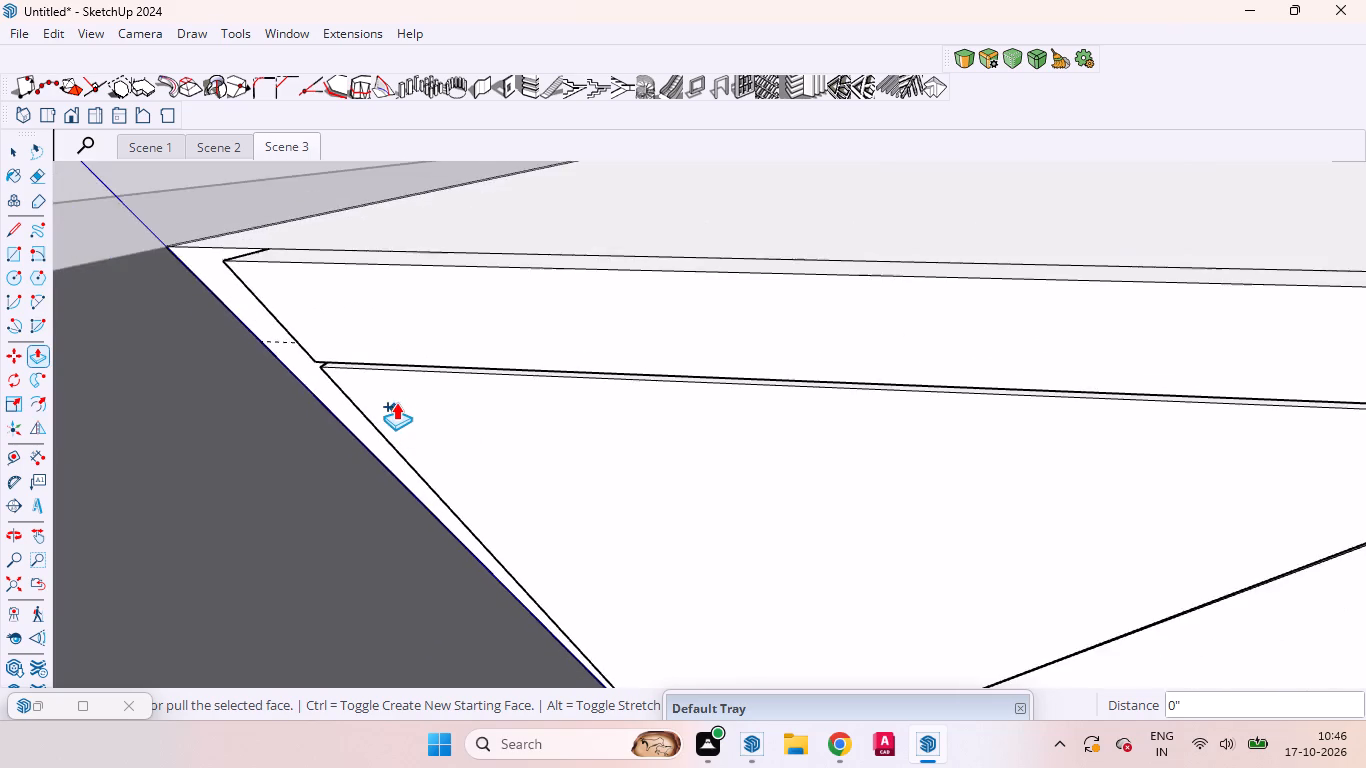
scroll(396, 402, down, 2)
scroll(396, 399, up, 2)
scroll(396, 398, down, 15)
scroll(459, 260, up, 1)
scroll(461, 262, down, 8)
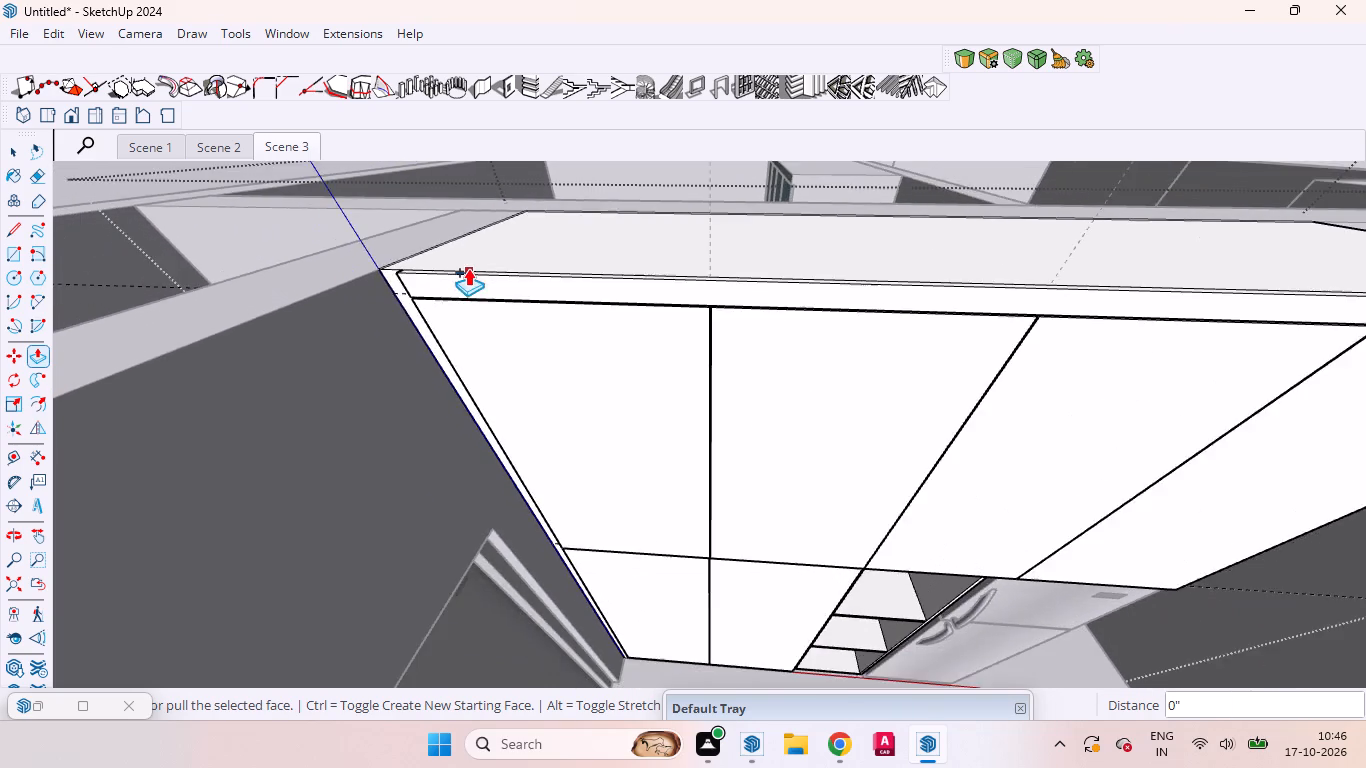
scroll(468, 268, down, 20)
scroll(468, 268, down, 3)
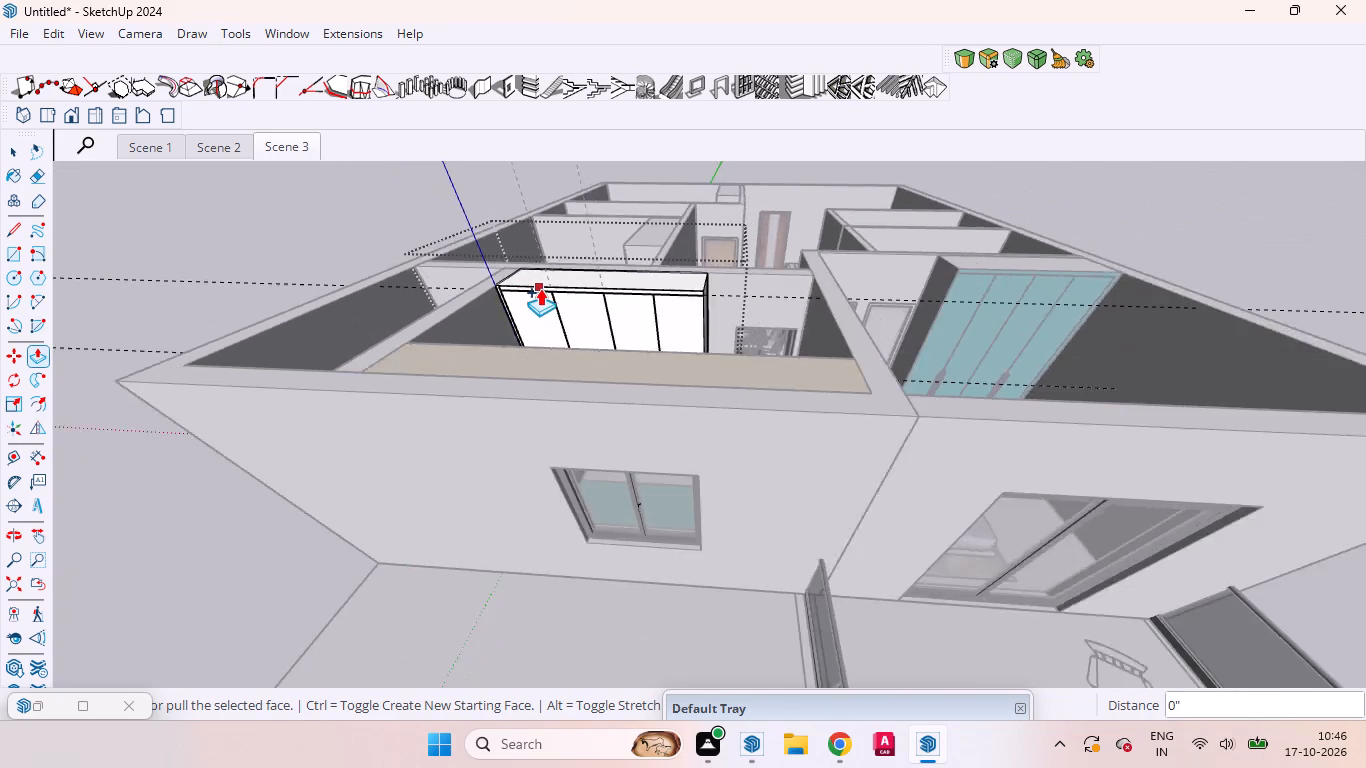
scroll(540, 288, down, 4)
key(space)
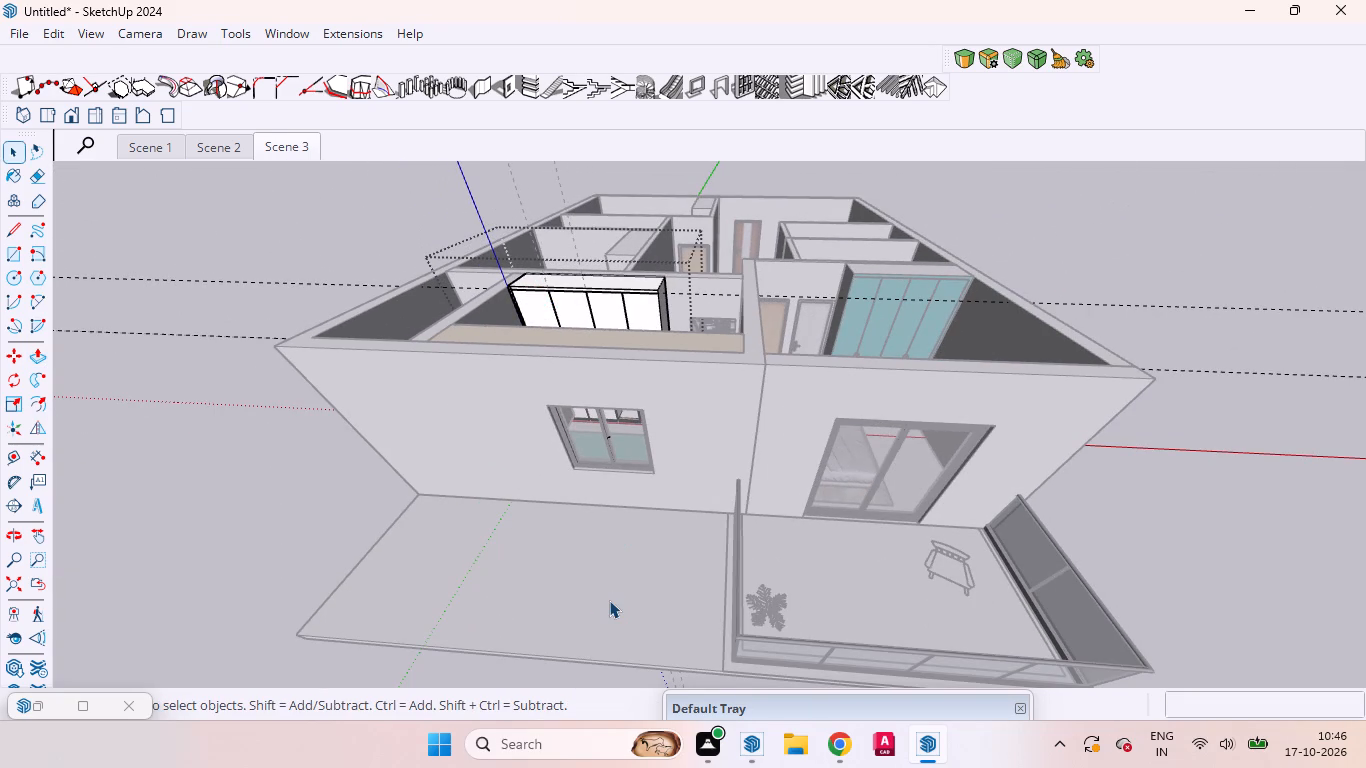
click(159, 553)
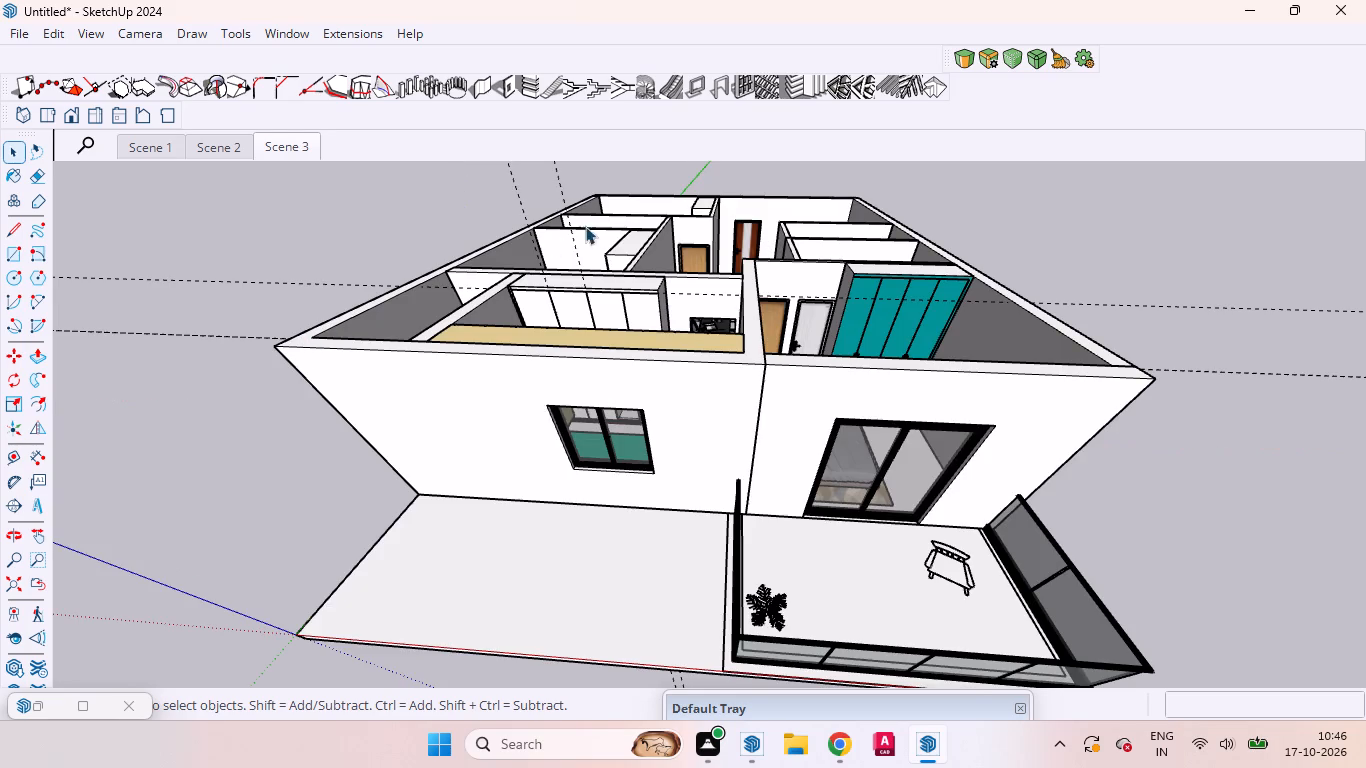
Examine the cabinet unit from the front and side, including the shutters, open shelves, refrigerator and base at the floor.
scroll(597, 226, up, 4)
middle_drag(568, 304, 884, 396)
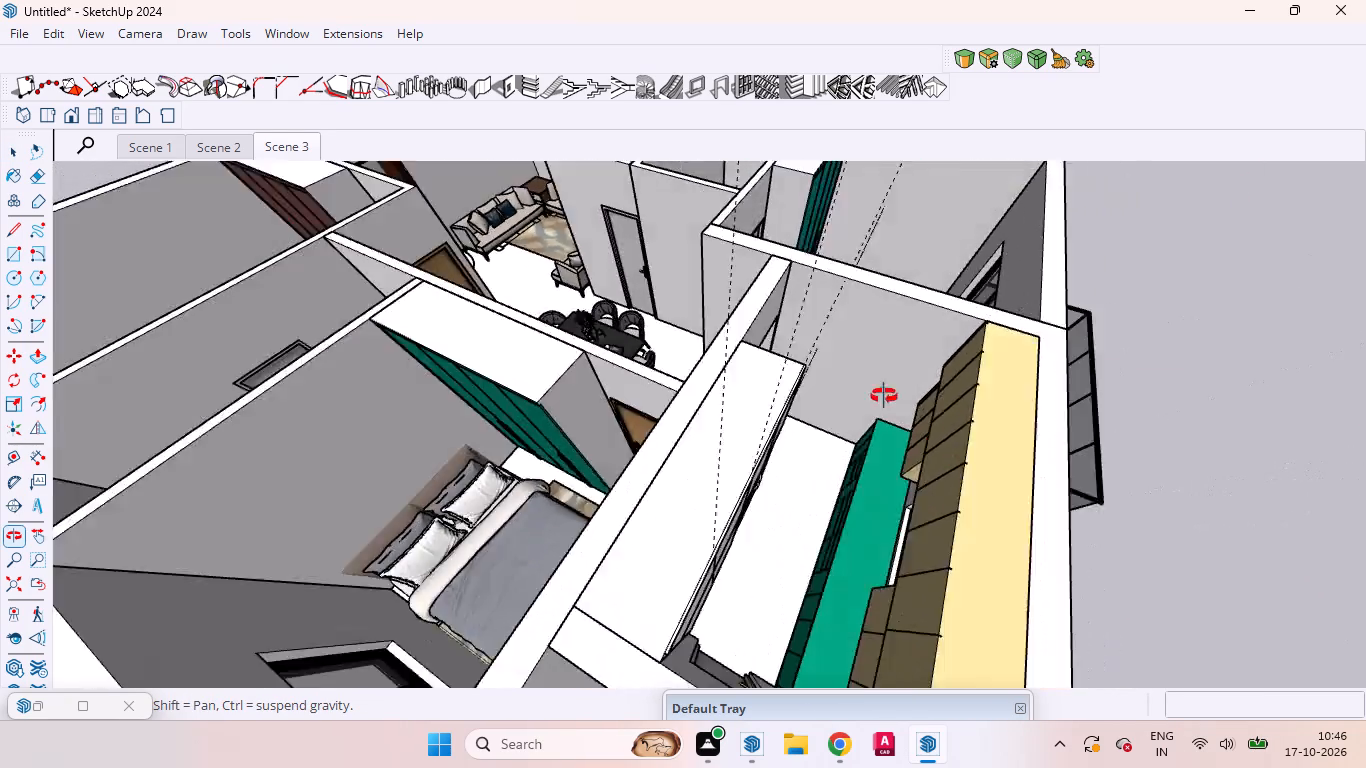
middle_drag(884, 396, 597, 410)
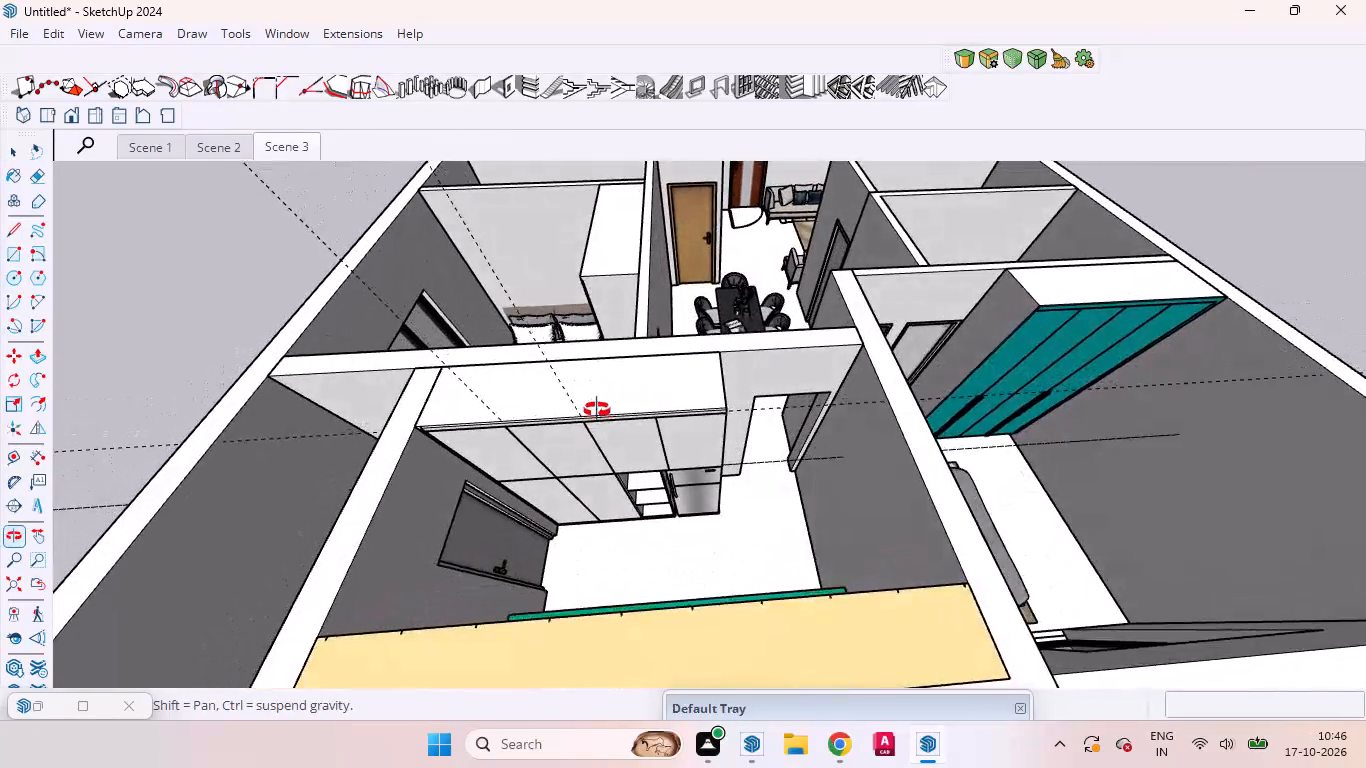
middle_drag(597, 410, 543, 342)
scroll(690, 574, up, 1)
scroll(689, 575, down, 1)
scroll(687, 577, up, 2)
scroll(674, 578, down, 1)
scroll(673, 577, up, 5)
scroll(618, 476, up, 2)
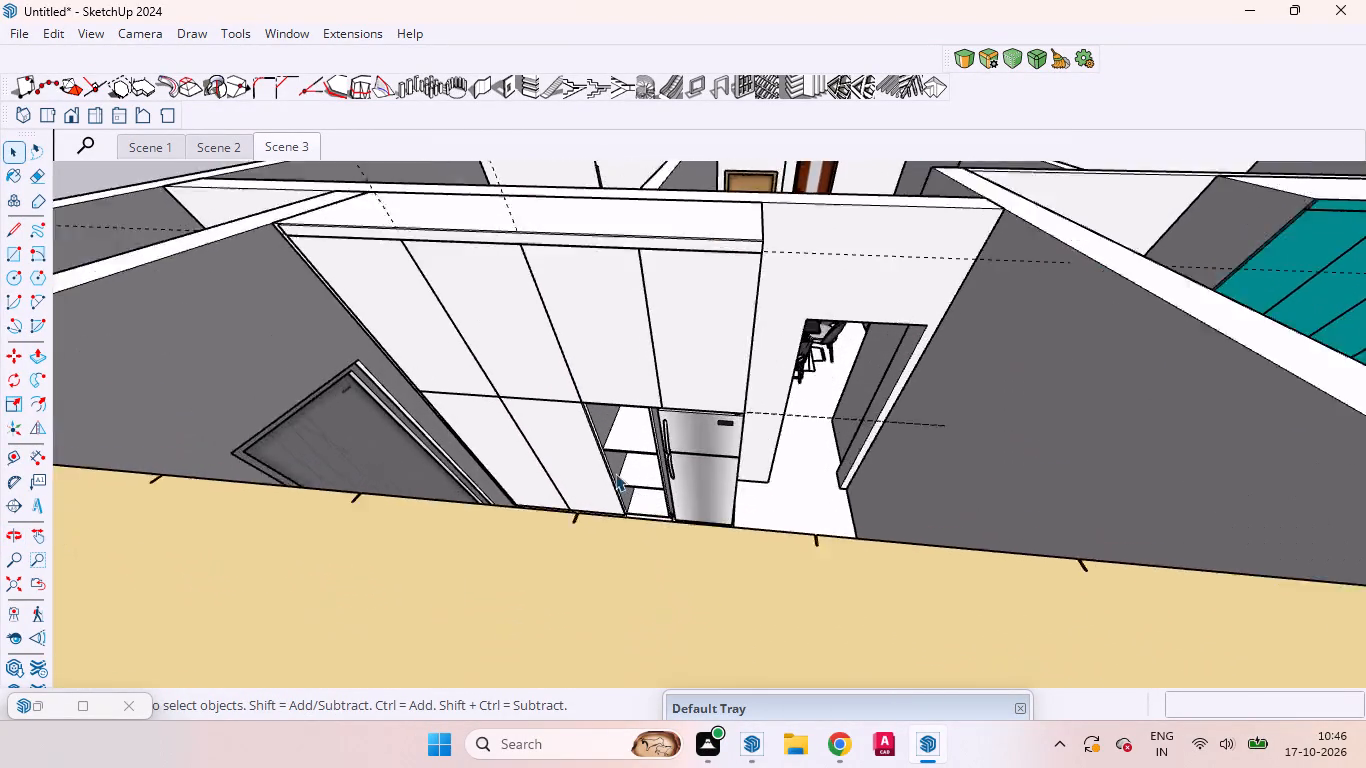
scroll(615, 473, up, 10)
scroll(612, 471, down, 1)
scroll(612, 471, up, 1)
middle_drag(679, 464, 671, 407)
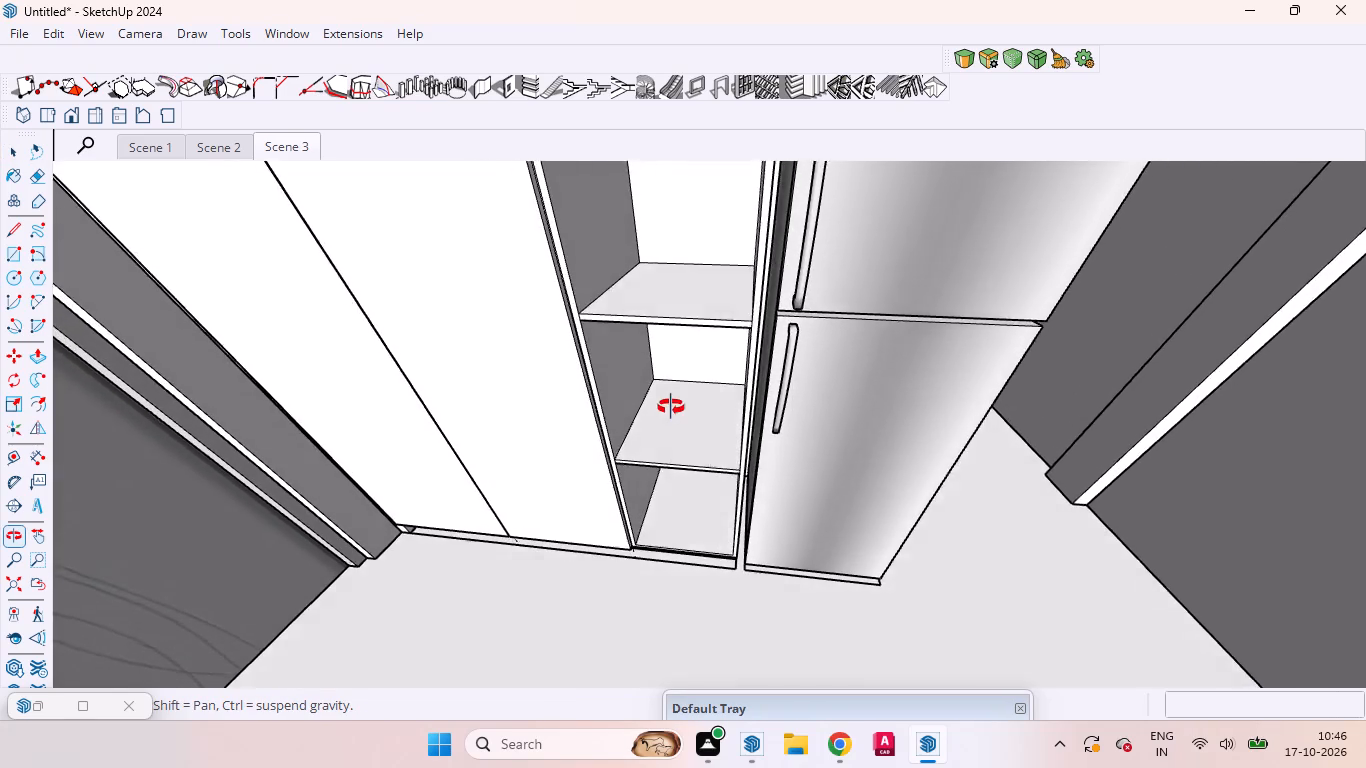
middle_drag(671, 407, 475, 348)
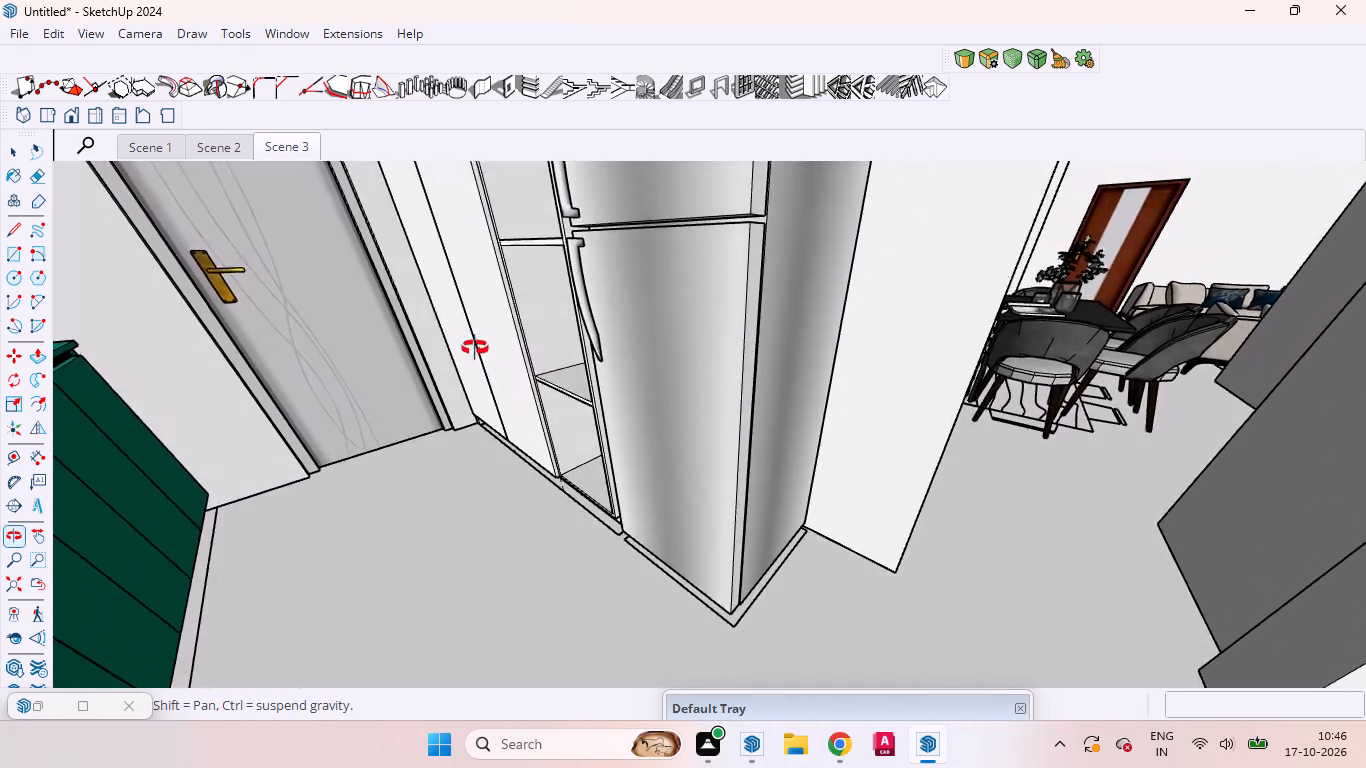
middle_drag(475, 348, 345, 280)
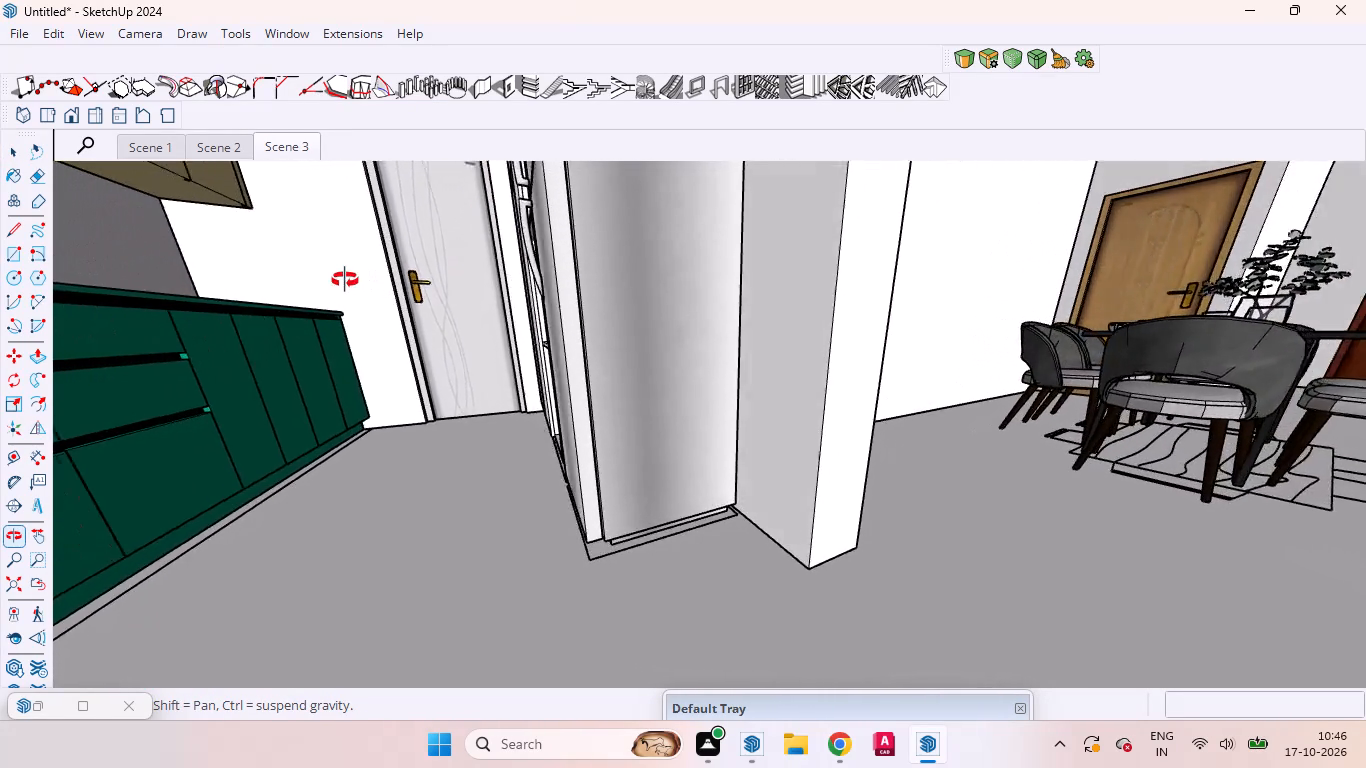
middle_drag(345, 280, 450, 317)
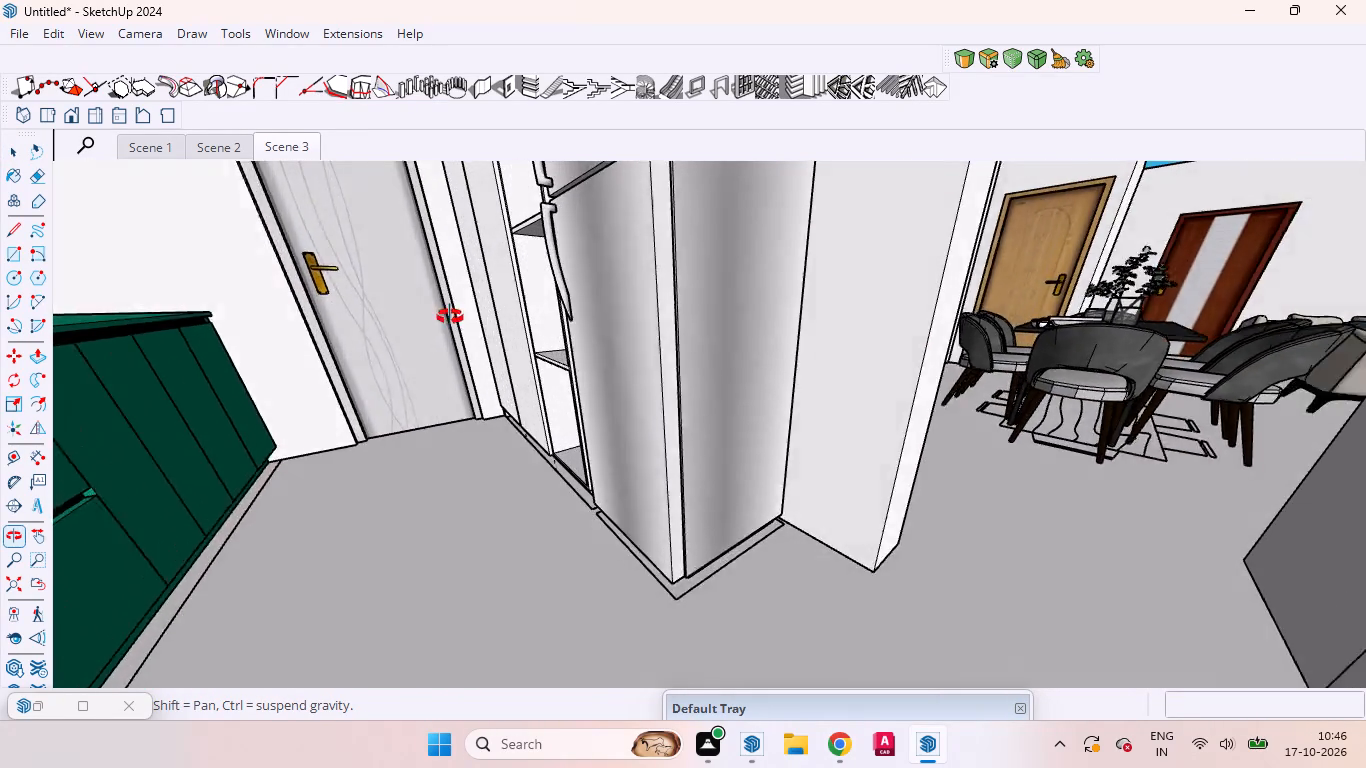
middle_drag(450, 317, 461, 322)
Sample the 0932 AP 7856 GOLDILOCKS colour from the overhead kitchen cabinets and paint the whole refrigerator-side cabinet unit with it.
drag(920, 706, 920, 697)
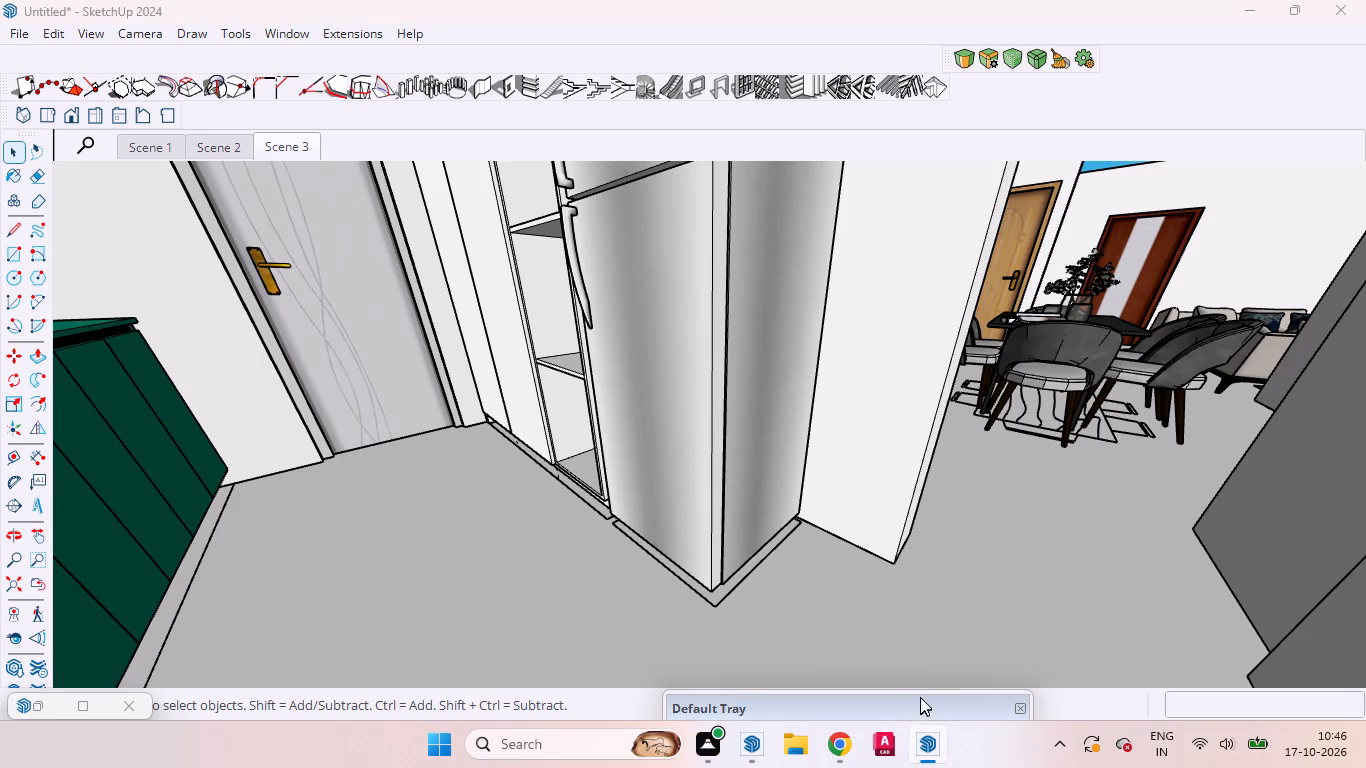
drag(920, 697, 1011, 78)
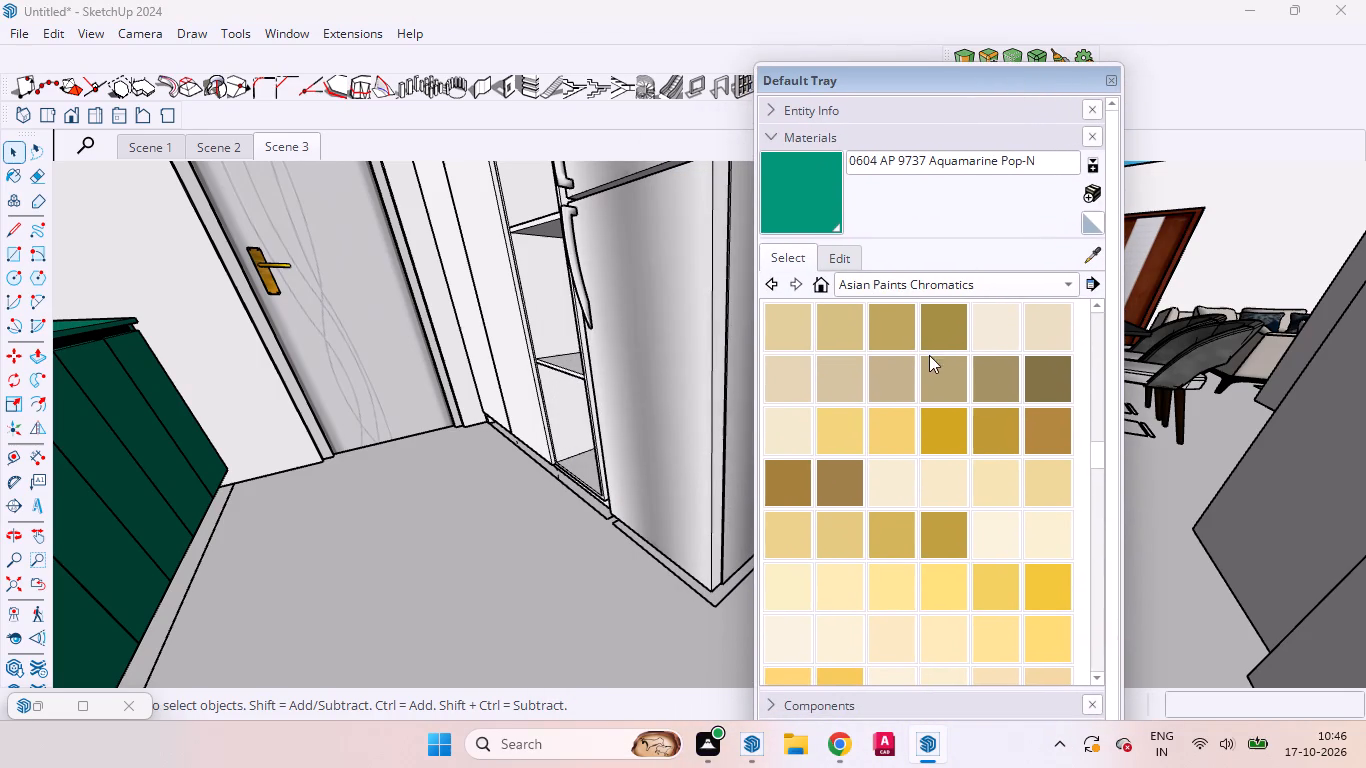
click(1089, 259)
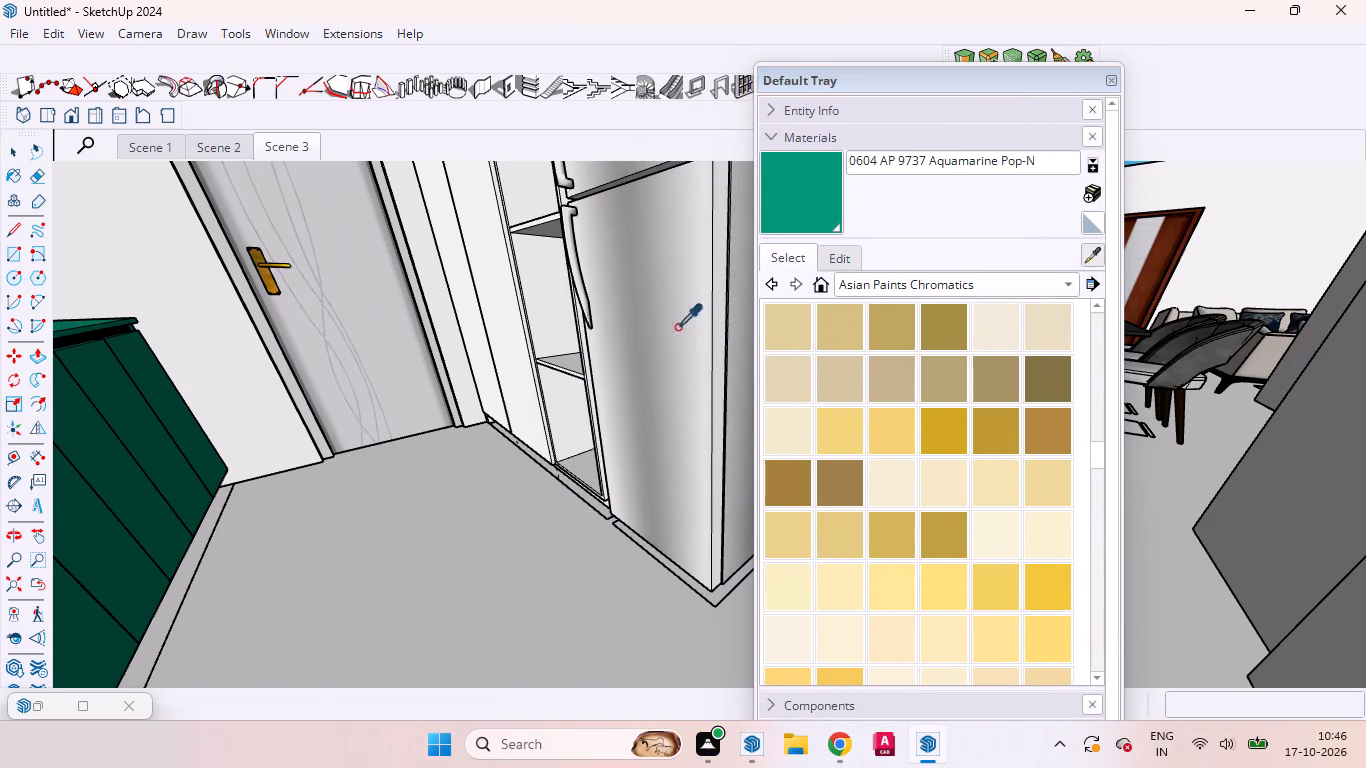
middle_drag(483, 395, 465, 504)
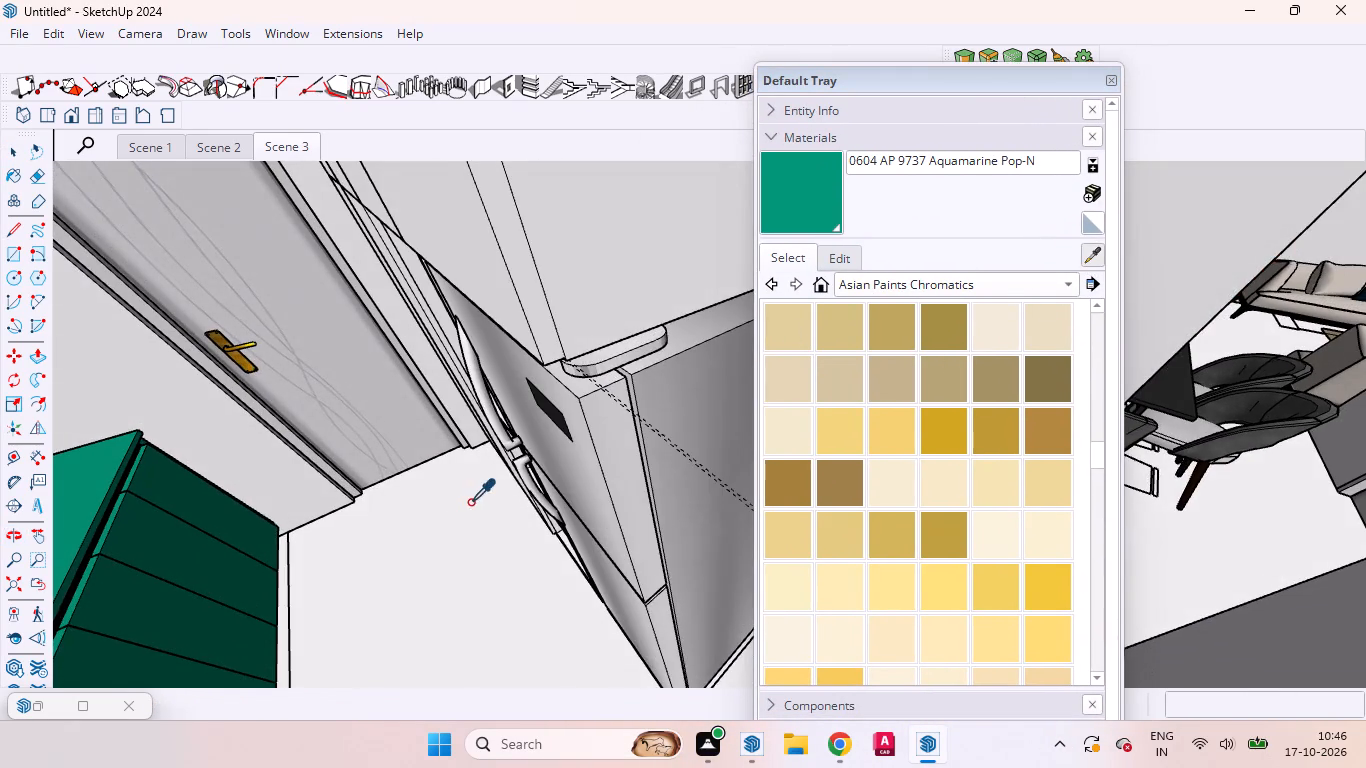
scroll(589, 489, down, 18)
scroll(632, 464, up, 1)
scroll(631, 463, down, 2)
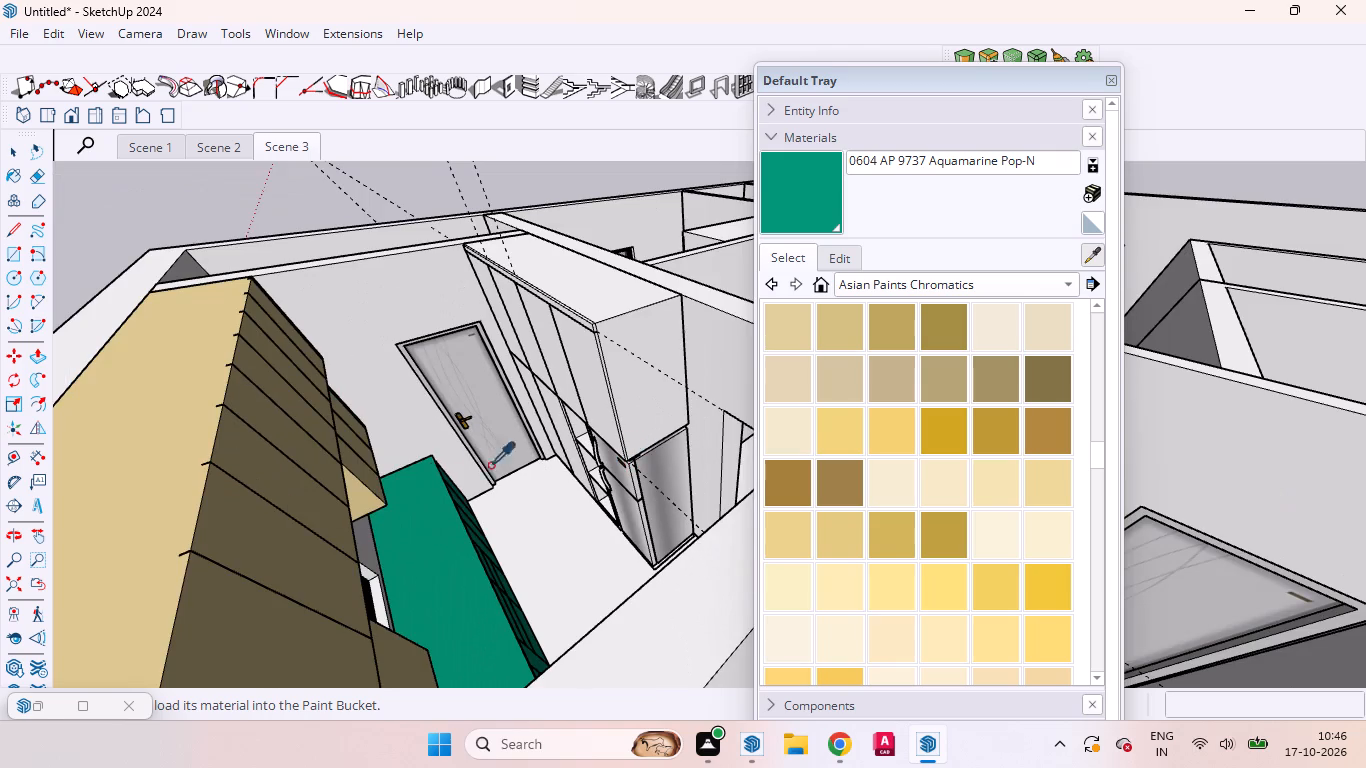
click(147, 479)
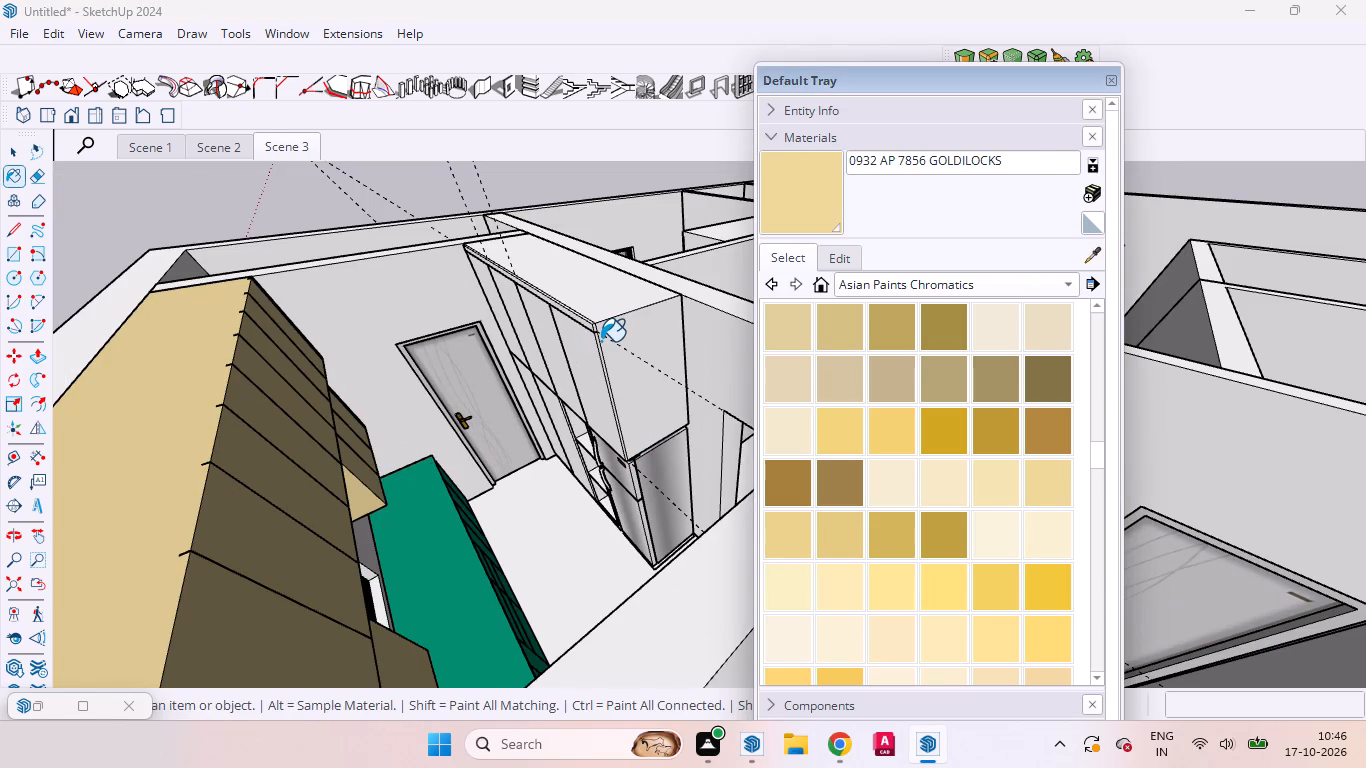
click(601, 341)
scroll(592, 420, up, 5)
scroll(592, 420, down, 1)
scroll(592, 420, up, 1)
scroll(592, 420, down, 2)
scroll(591, 420, up, 1)
middle_drag(535, 446, 546, 443)
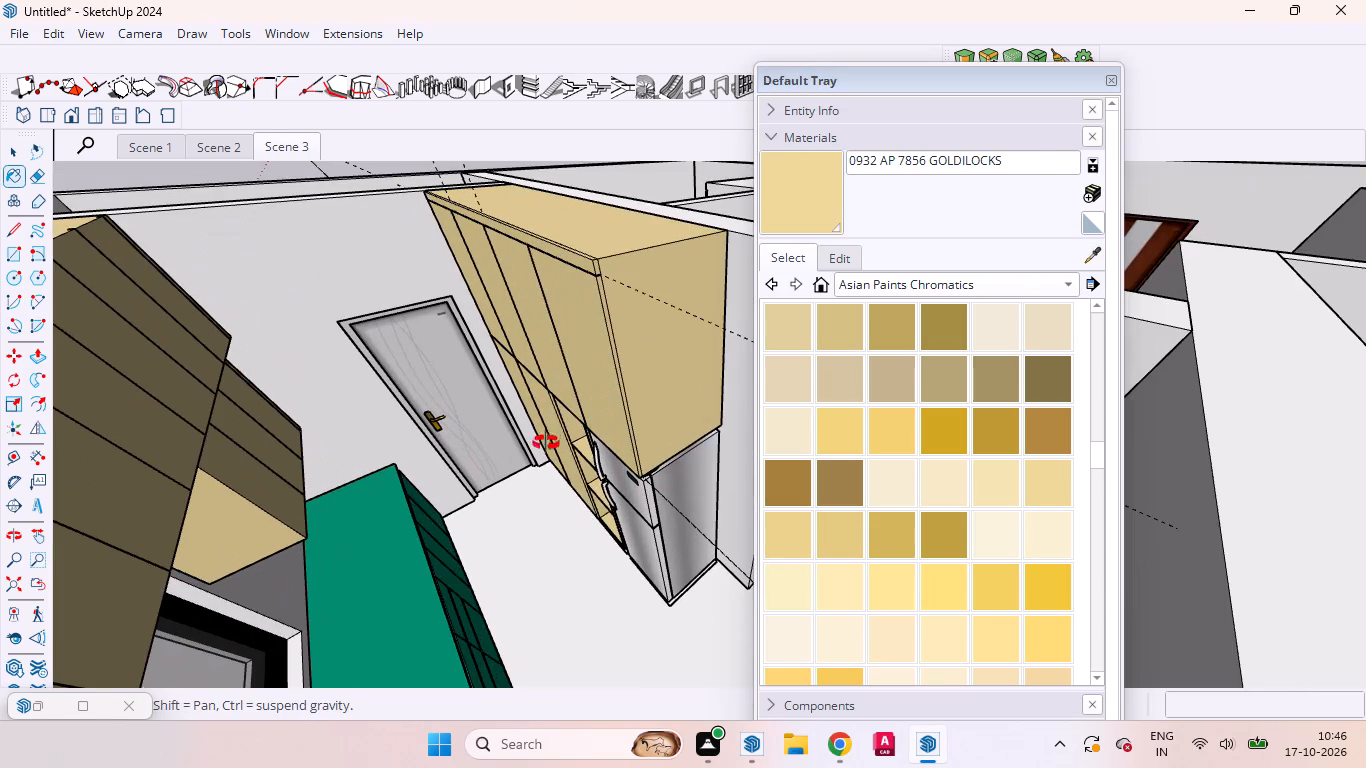
Examine the newly painted refrigerator-side cabinet unit and the overhead kitchen cabinets from several angles.
middle_drag(546, 443, 686, 419)
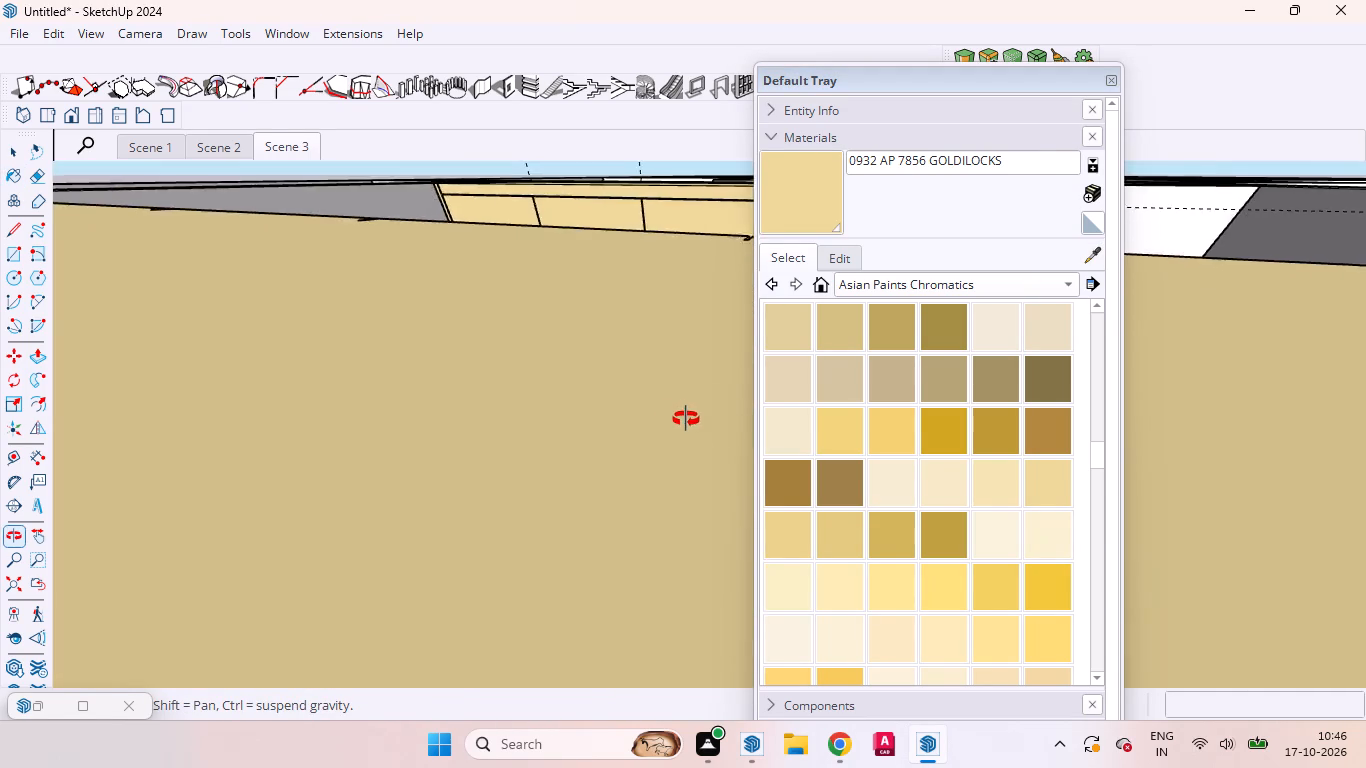
middle_drag(686, 419, 650, 396)
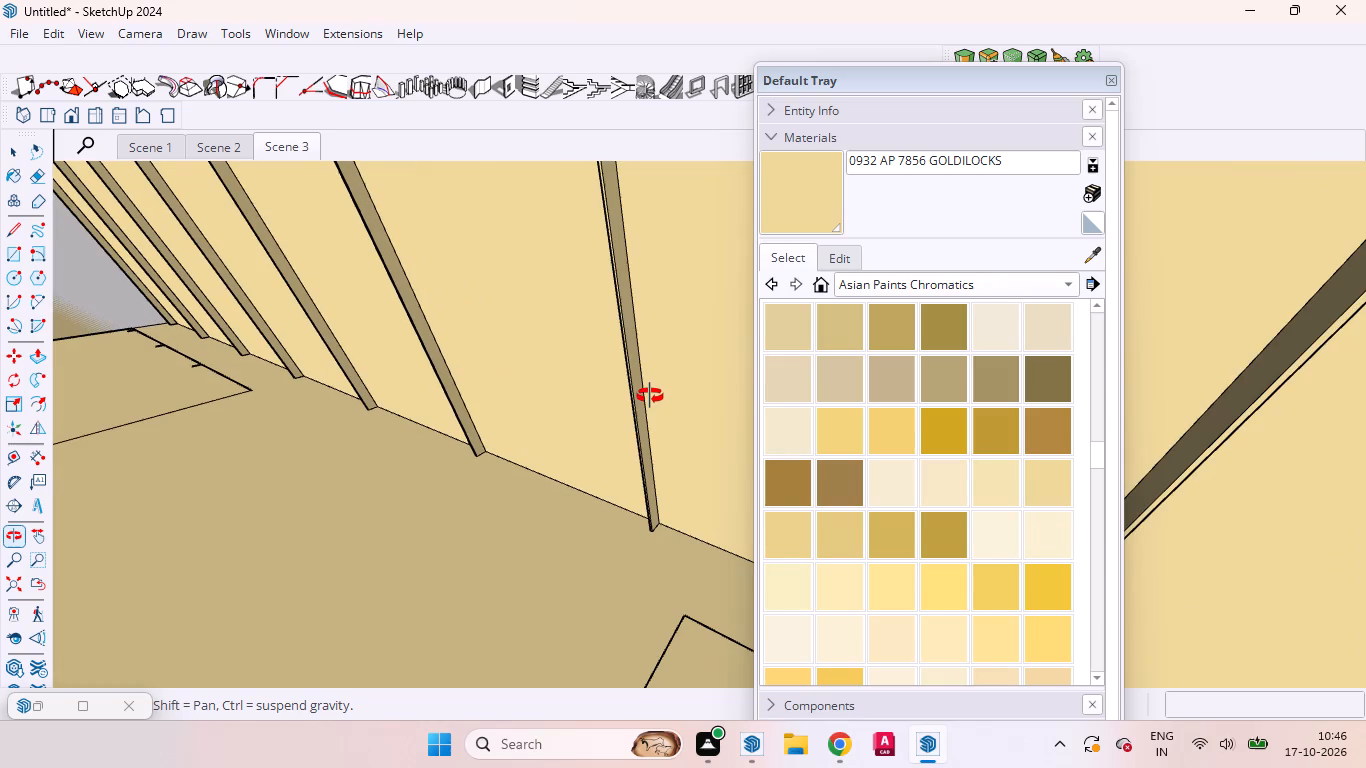
middle_drag(650, 396, 675, 426)
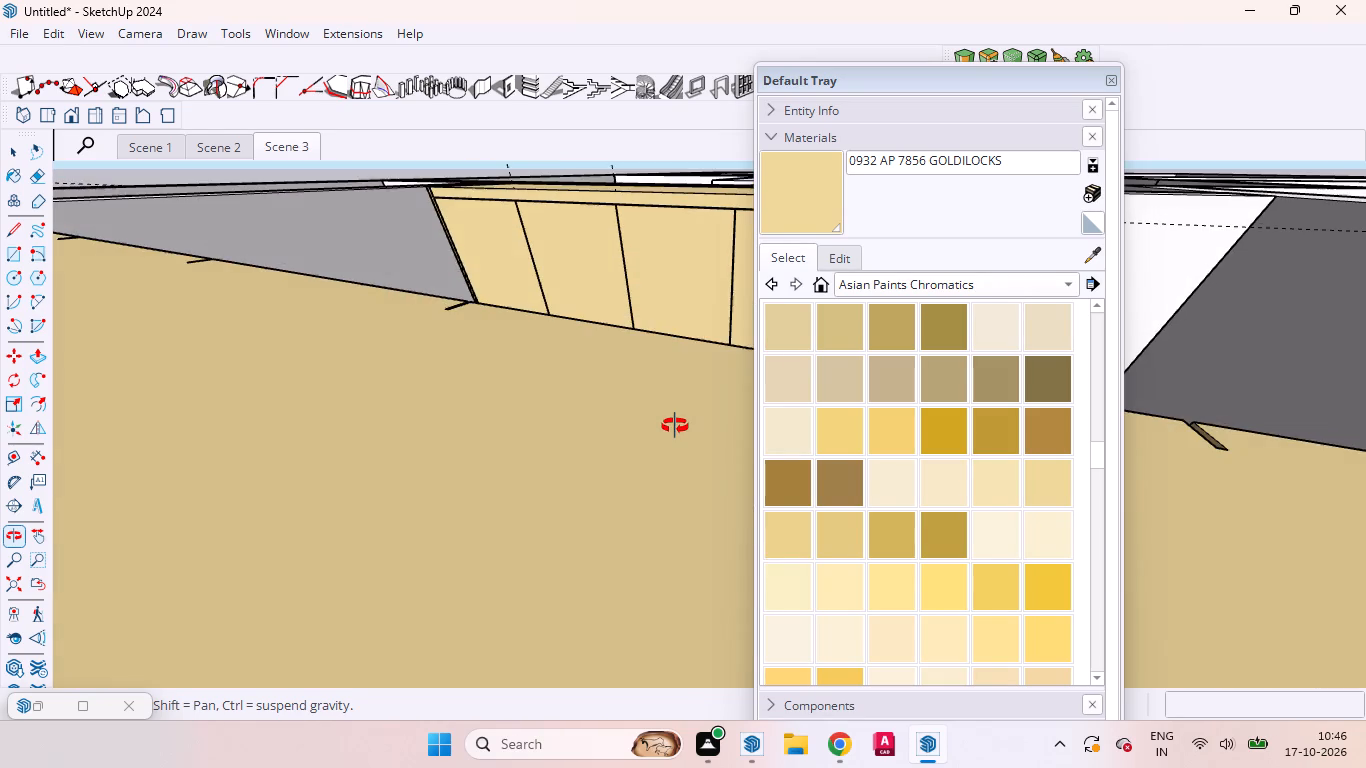
middle_drag(675, 426, 664, 414)
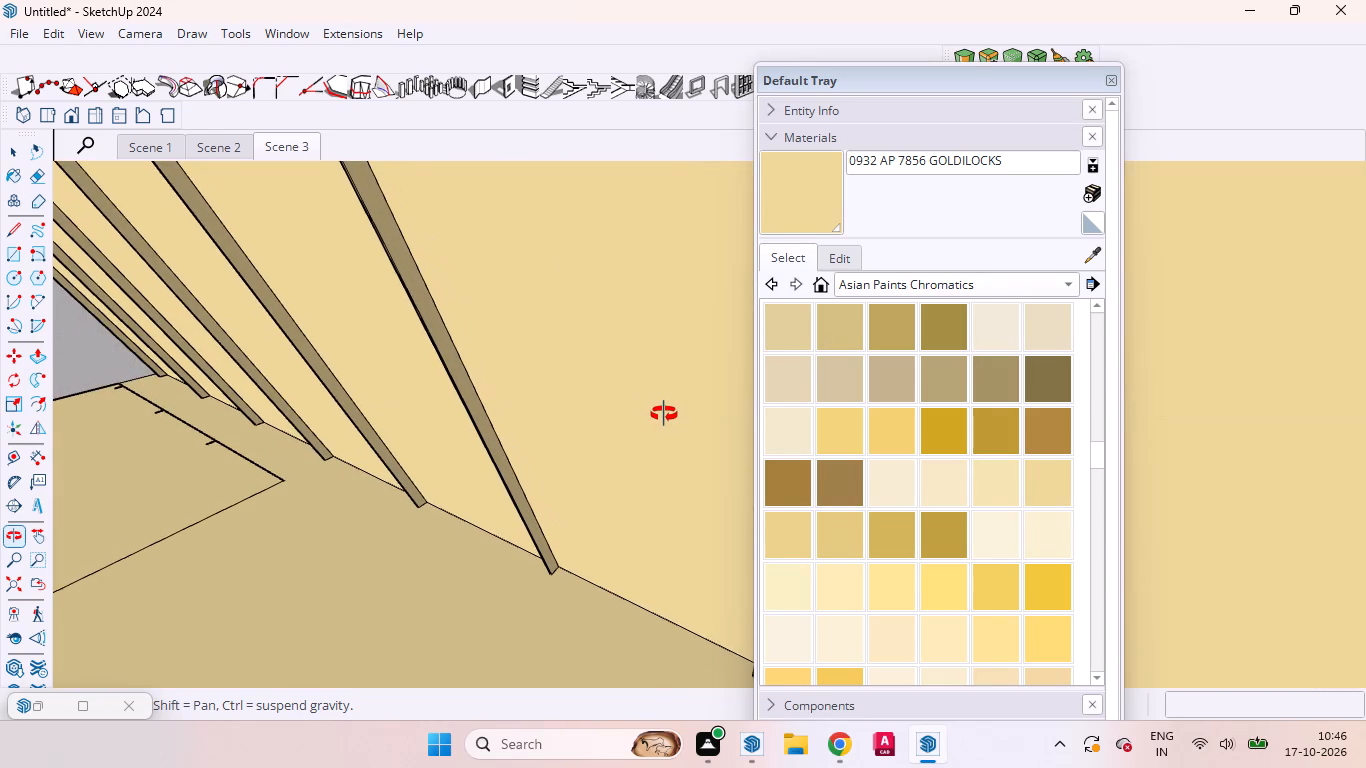
middle_drag(664, 414, 689, 410)
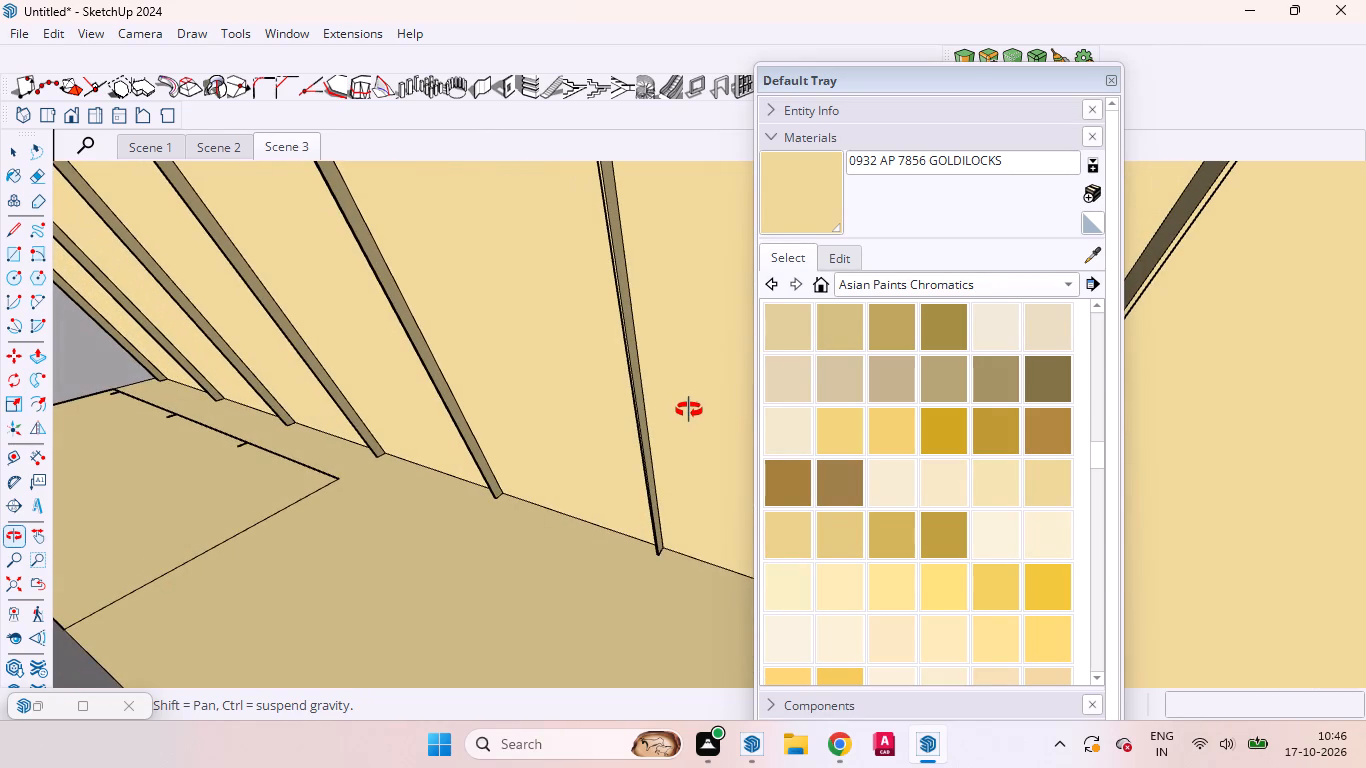
middle_drag(689, 410, 717, 474)
scroll(711, 478, down, 2)
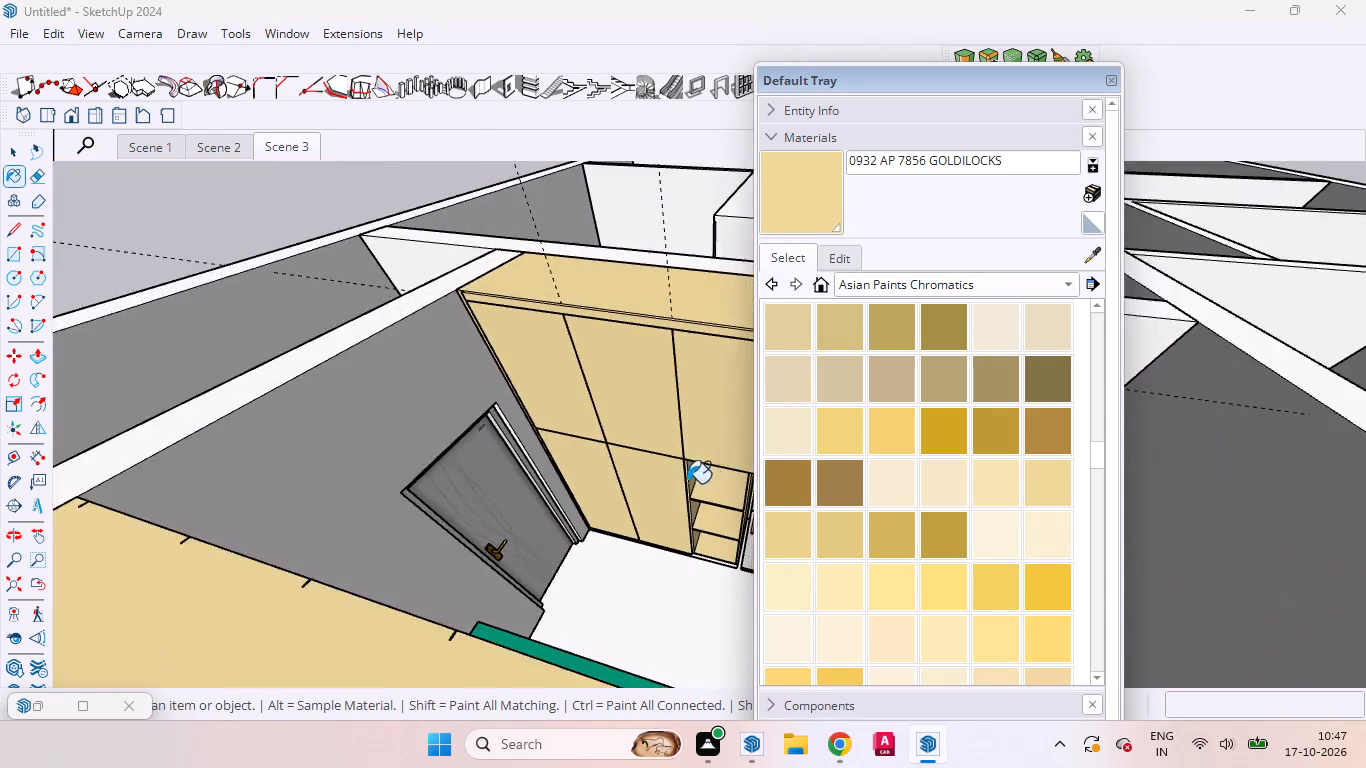
Open the refrigerator-side cabinet group, delete the leftover construction guide inside it, and close the group.
scroll(687, 483, down, 18)
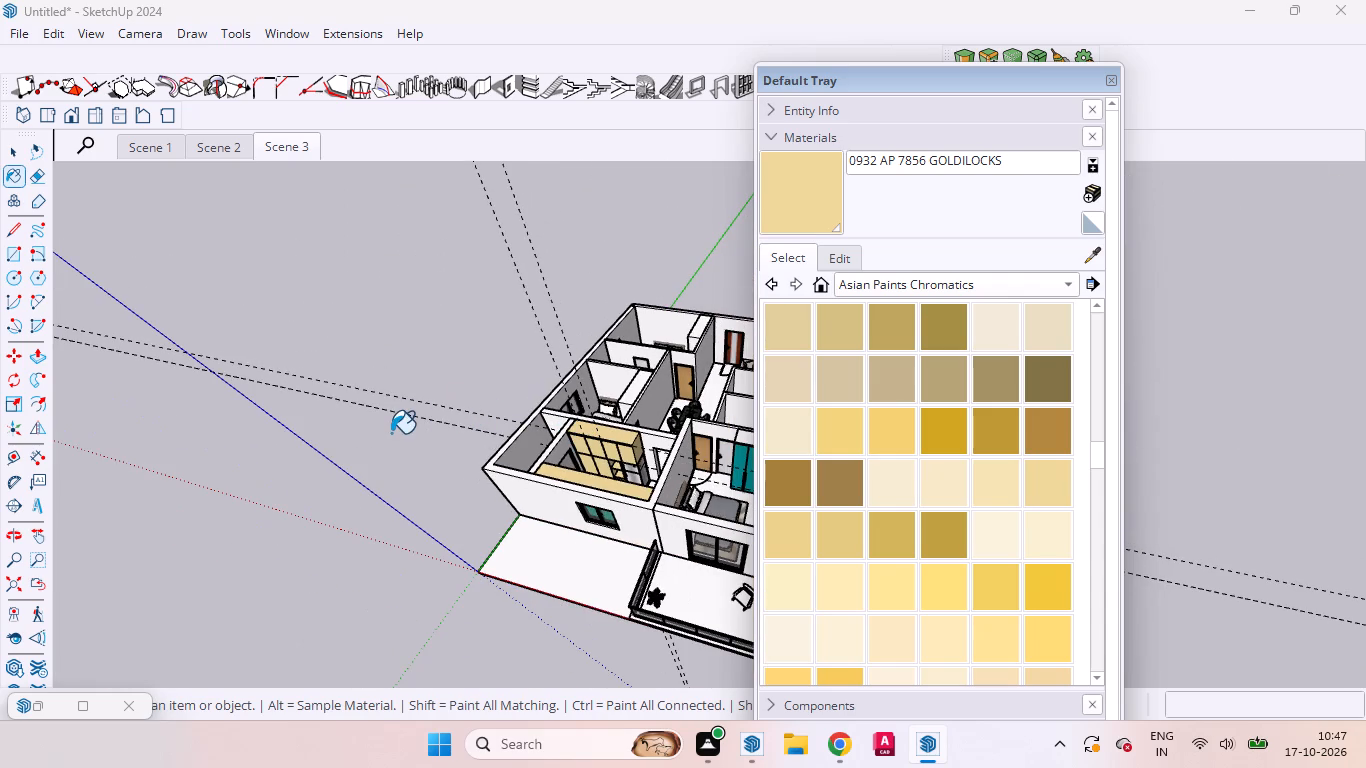
key(space)
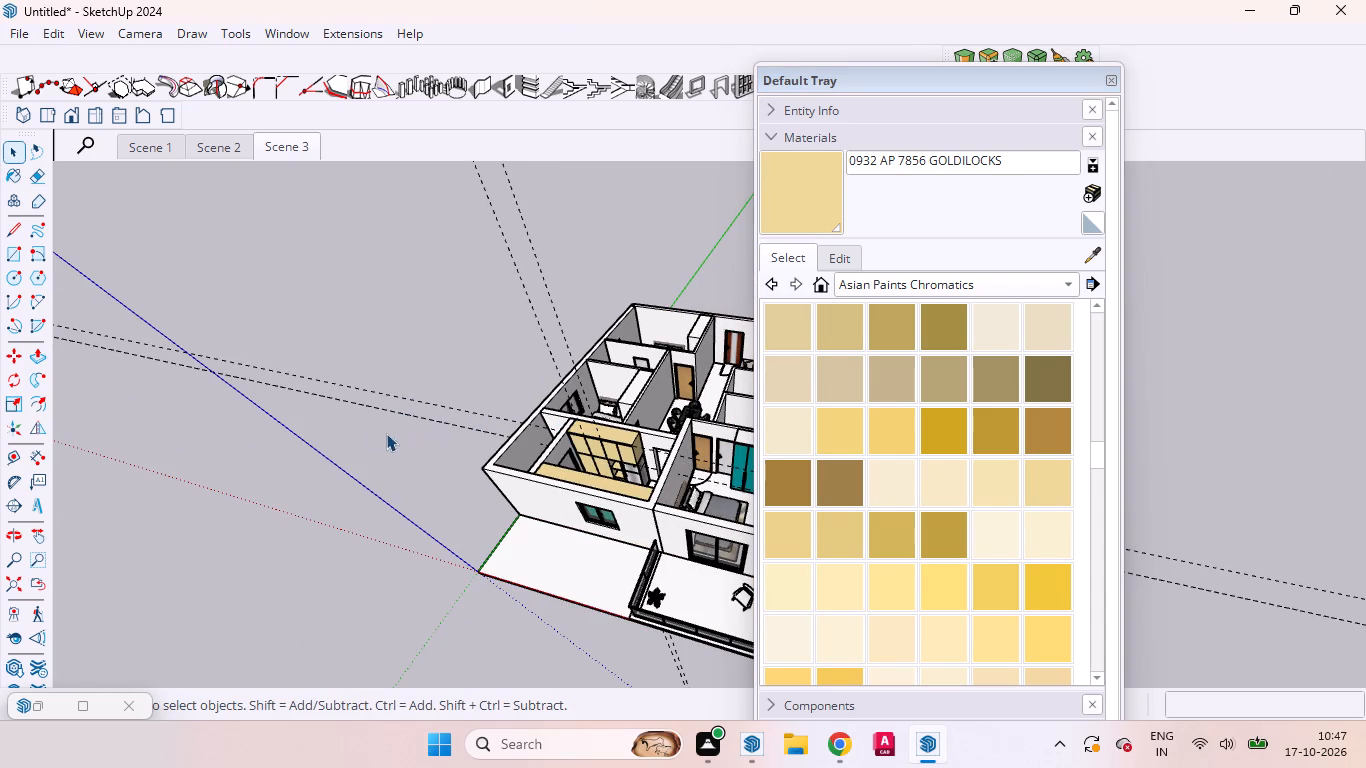
drag(364, 422, 341, 397)
double_click(313, 393)
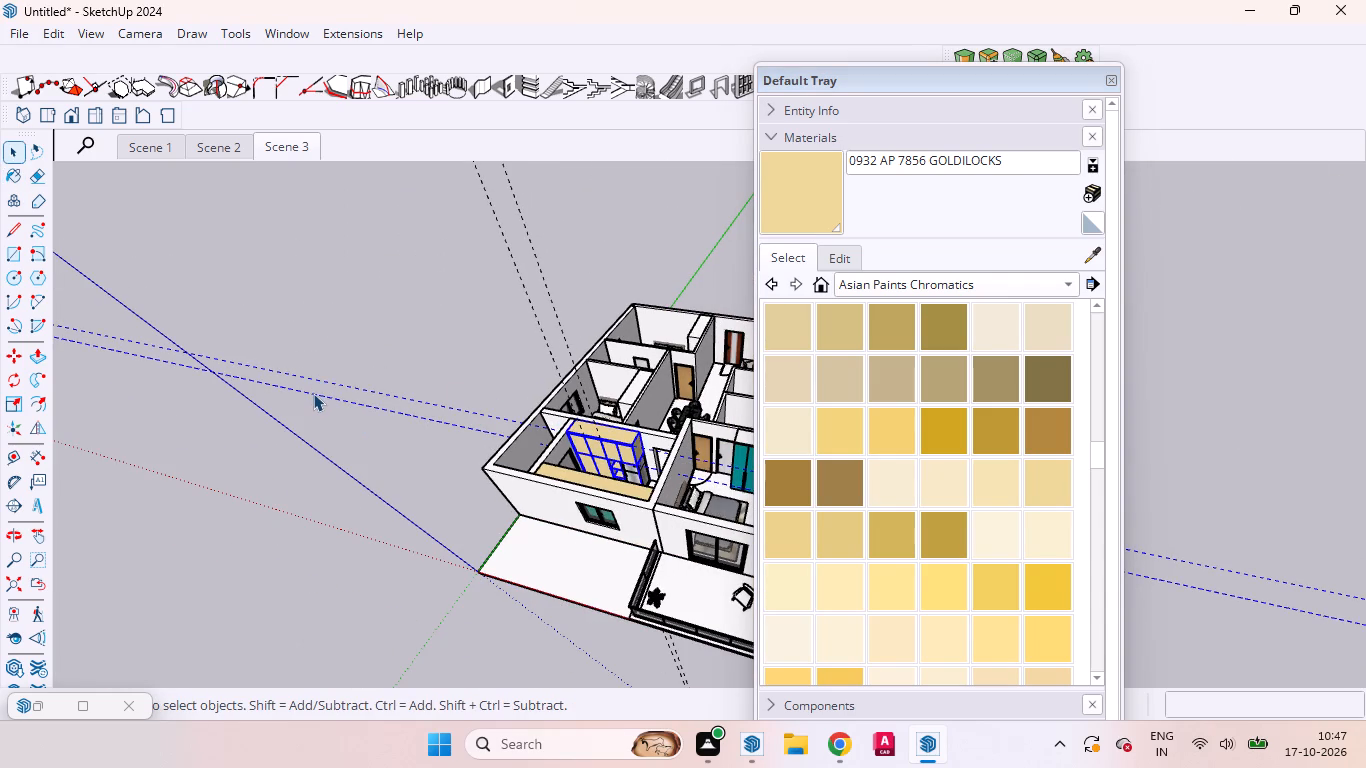
drag(325, 407, 282, 344)
double_click(319, 396)
drag(330, 418, 270, 339)
double_click(290, 375)
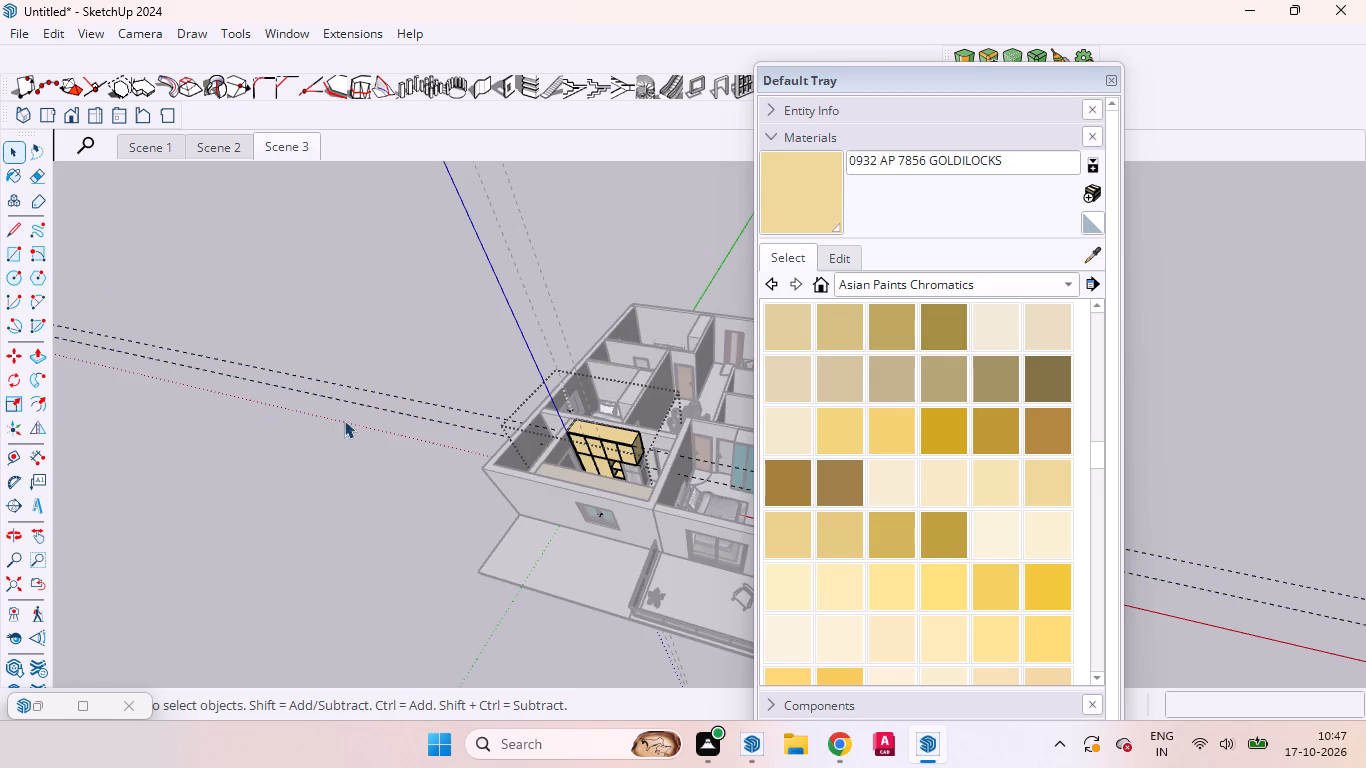
drag(342, 416, 274, 347)
key(Delete)
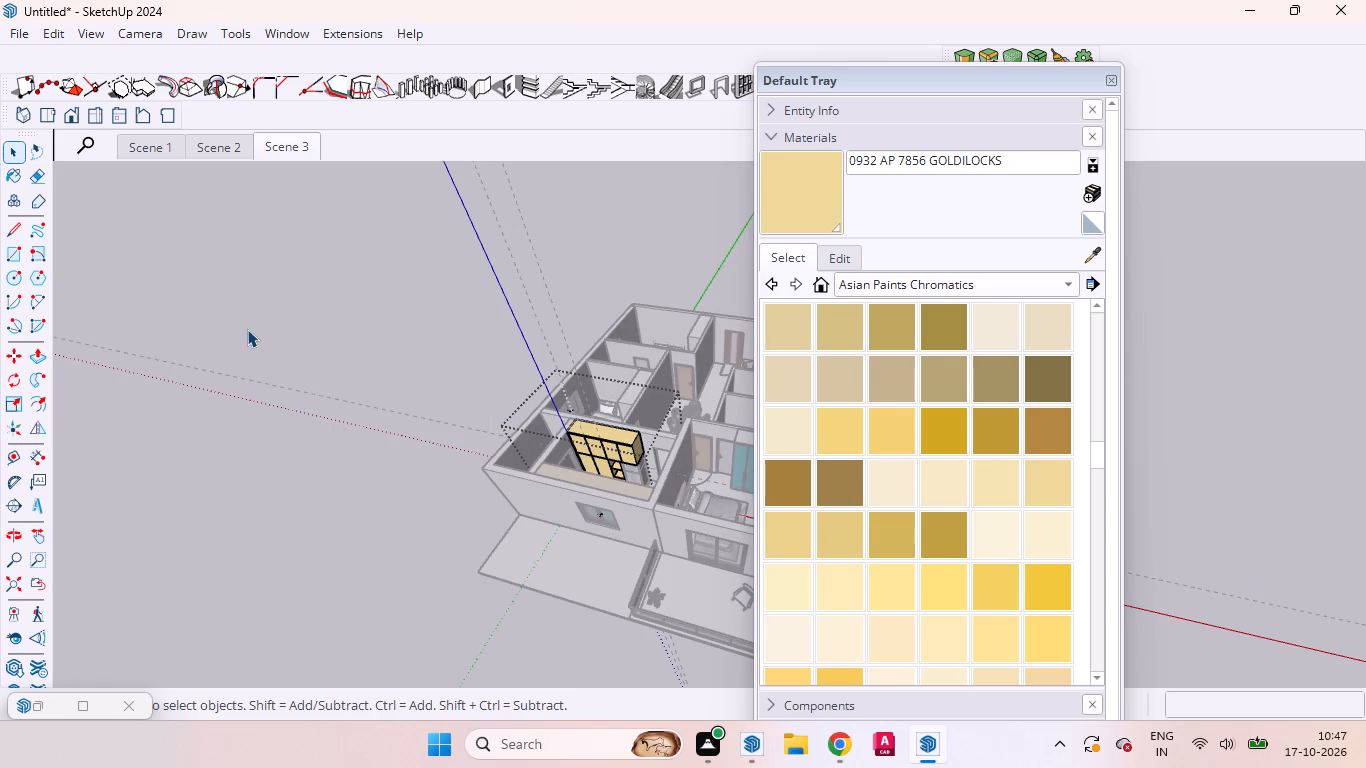
click(250, 325)
Delete the remaining construction guides outside the group: the long one parallel to the red axis and the two crossing the kitchen.
drag(362, 420, 316, 391)
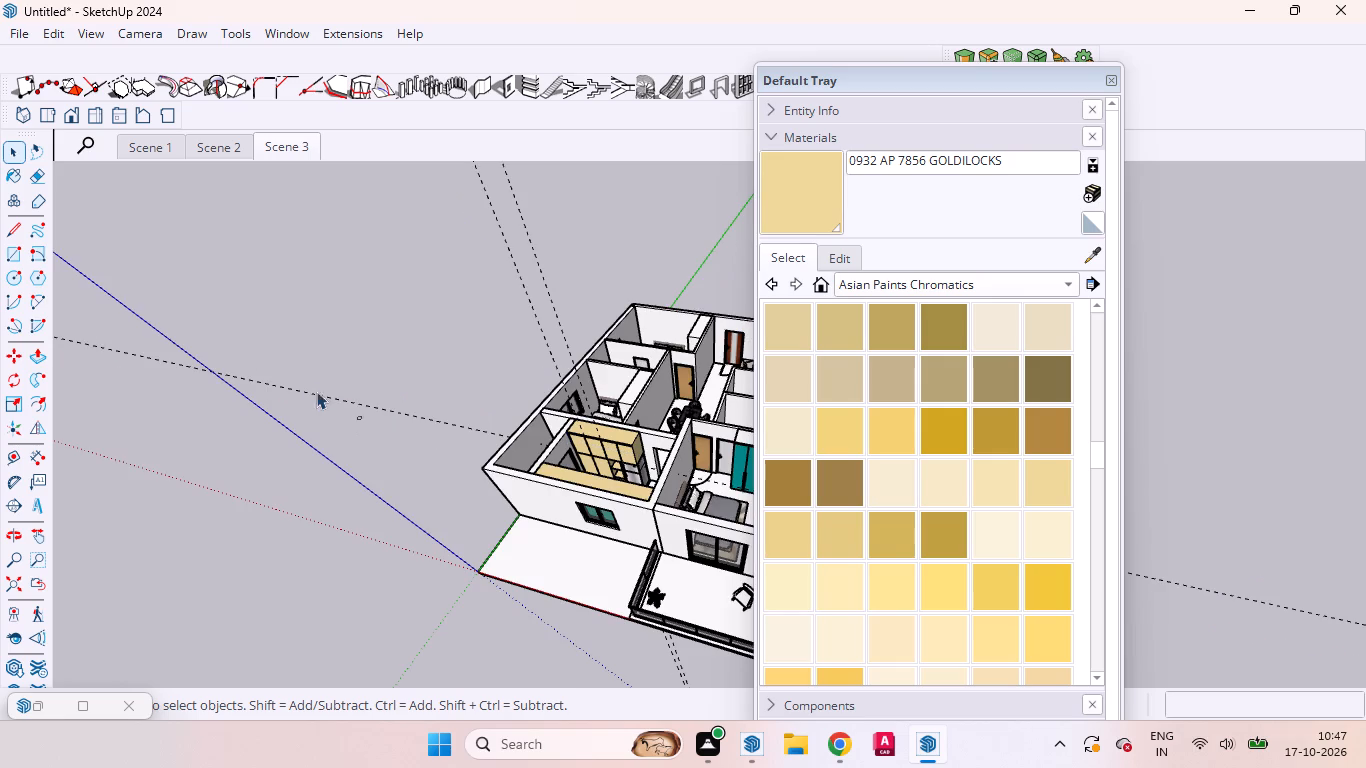
drag(316, 391, 305, 384)
key(Delete)
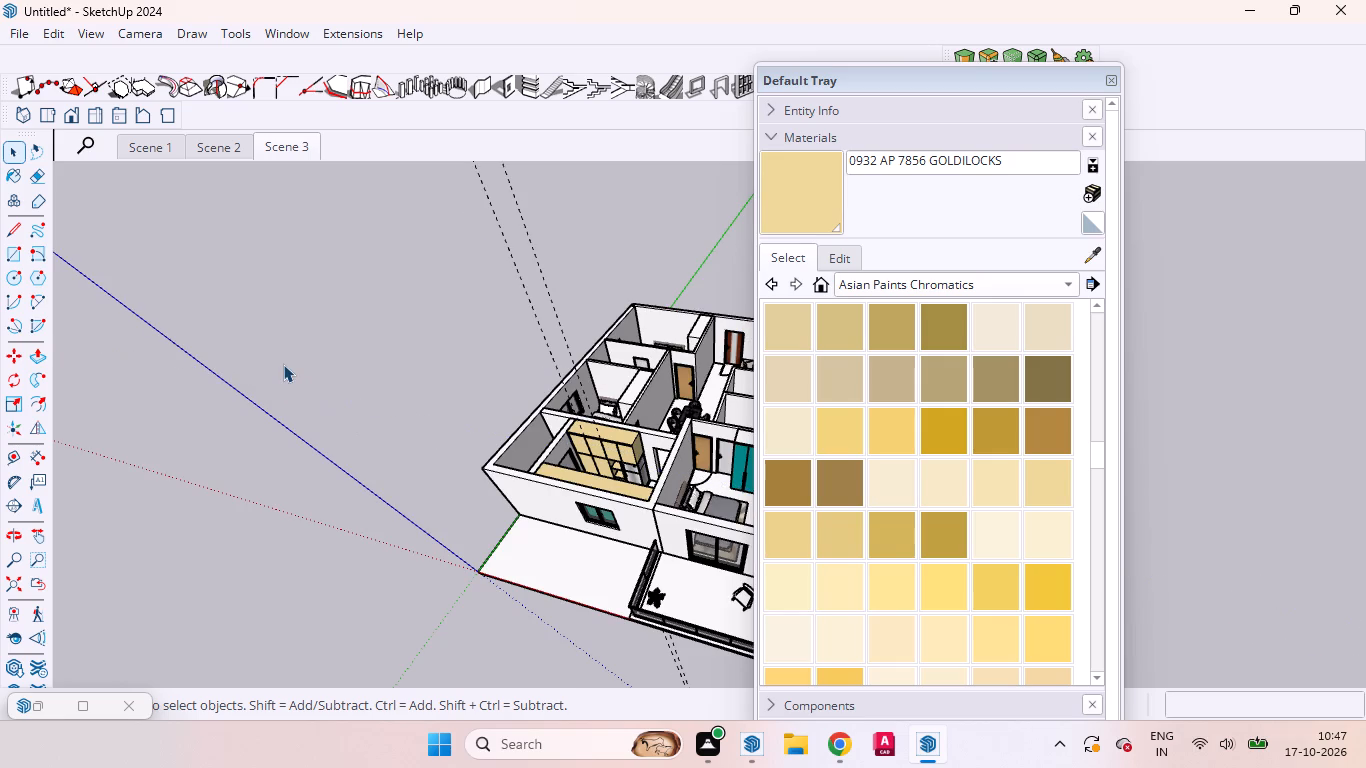
drag(626, 211, 0, 265)
drag(488, 246, 469, 239)
drag(565, 267, 95, 150)
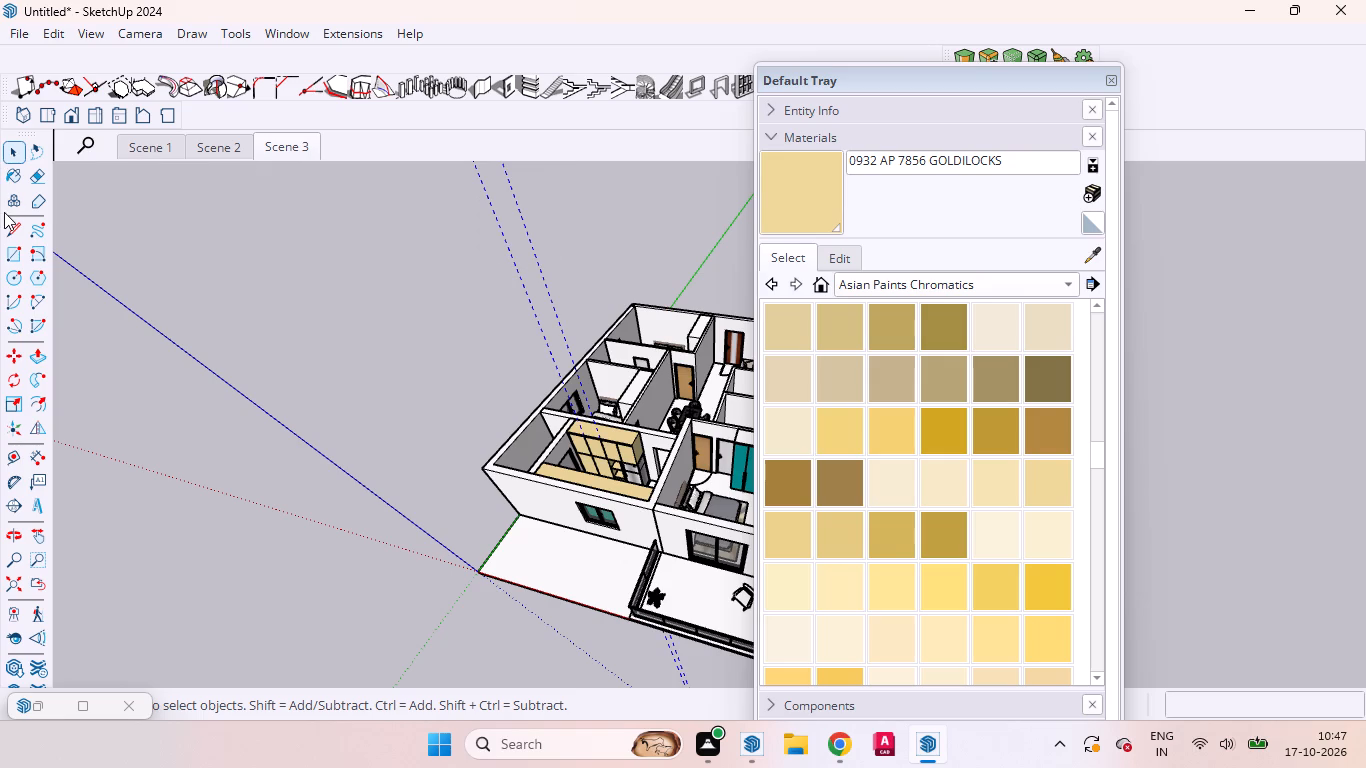
key(Delete)
Examine the kitchen from the bedroom side, including the overhead cabinets, green base cabinets and refrigerator unit.
scroll(504, 528, up, 3)
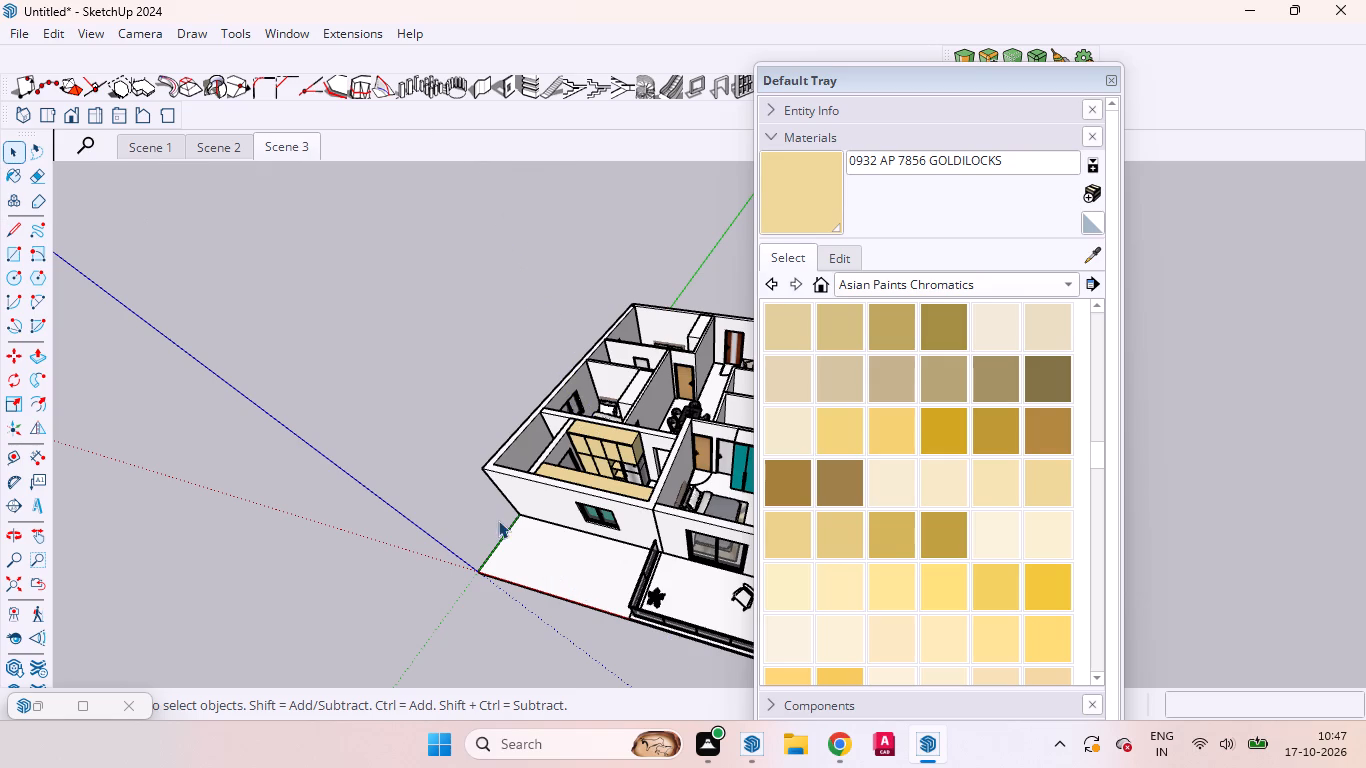
scroll(498, 520, up, 1)
scroll(498, 519, down, 2)
scroll(498, 519, up, 6)
middle_drag(562, 449, 0, 467)
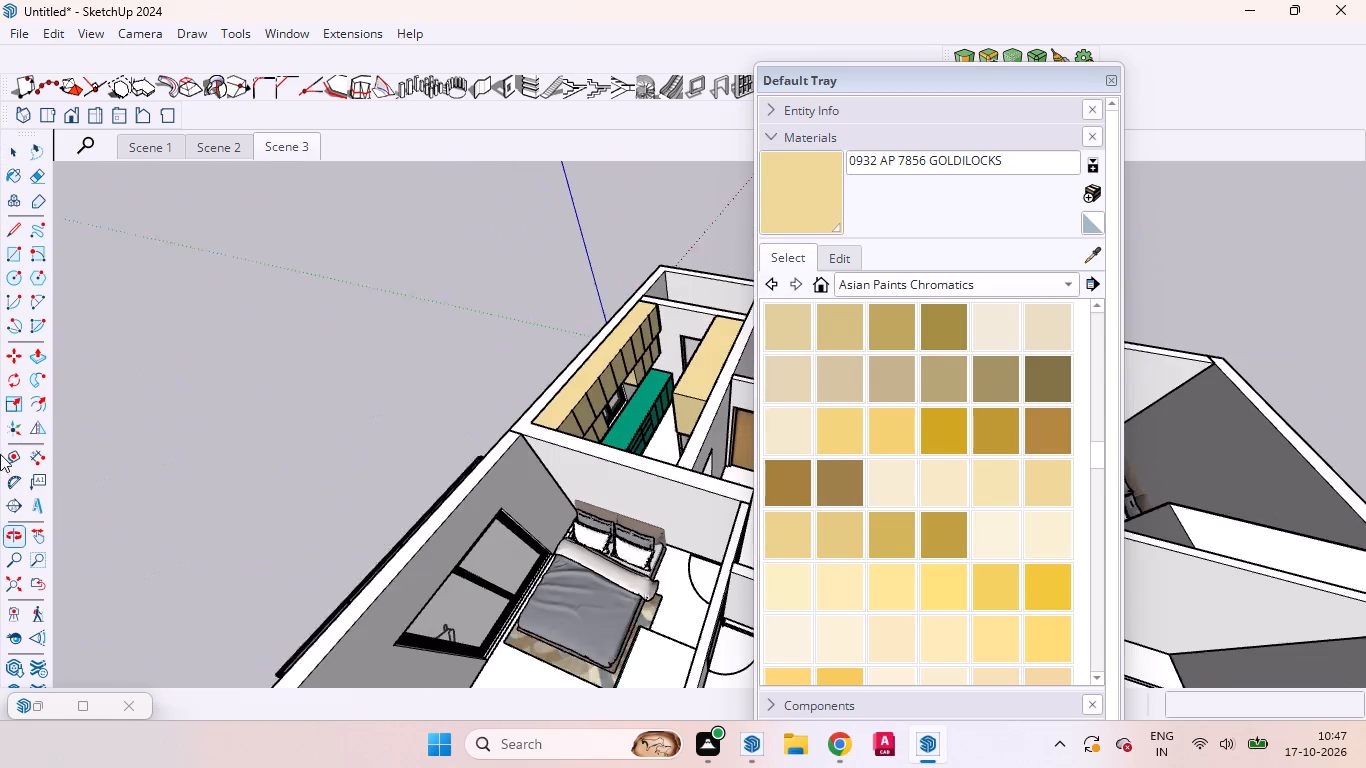
scroll(561, 426, up, 6)
scroll(655, 400, up, 3)
scroll(607, 391, down, 7)
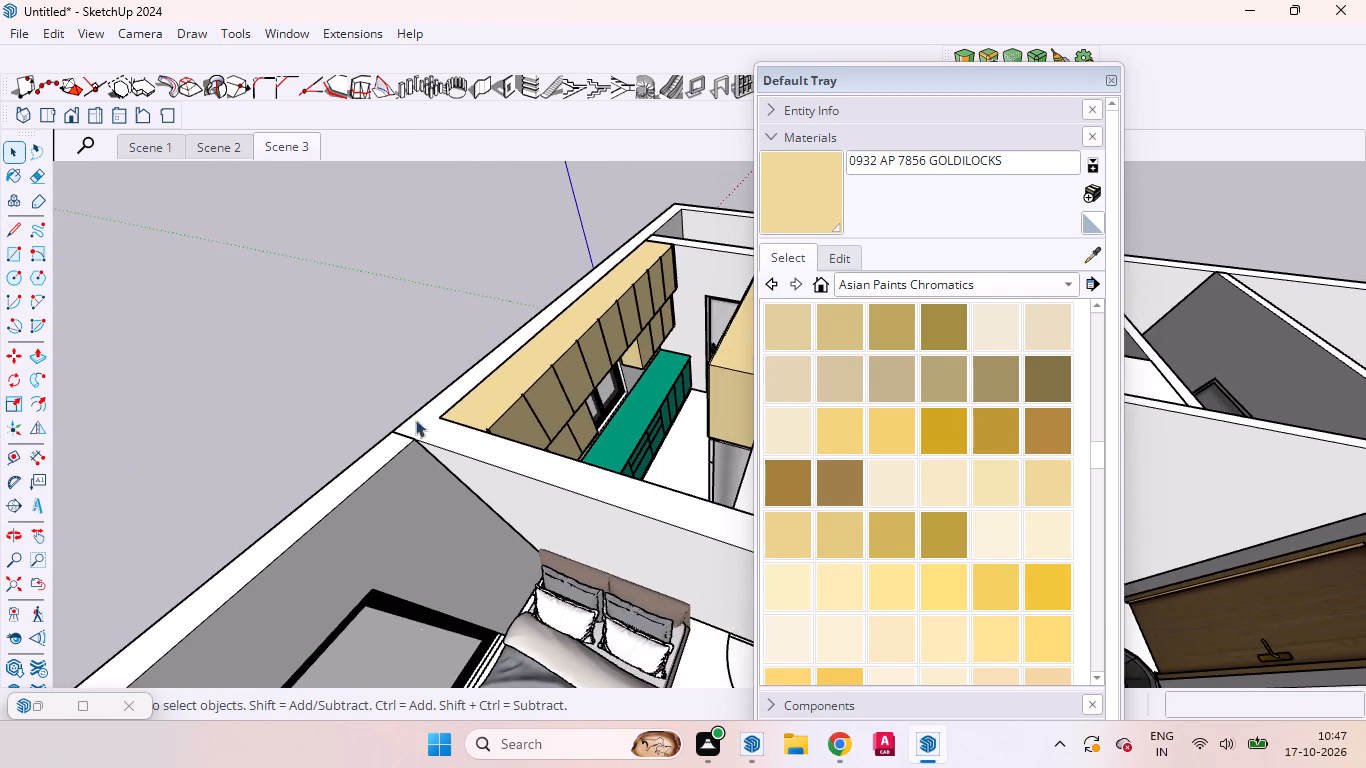
scroll(273, 410, down, 4)
scroll(273, 410, up, 2)
scroll(273, 410, down, 4)
Examine the refrigerator-side cabinet unit's front, including its shutters, open shelves and the adjoining door.
middle_drag(314, 459, 744, 480)
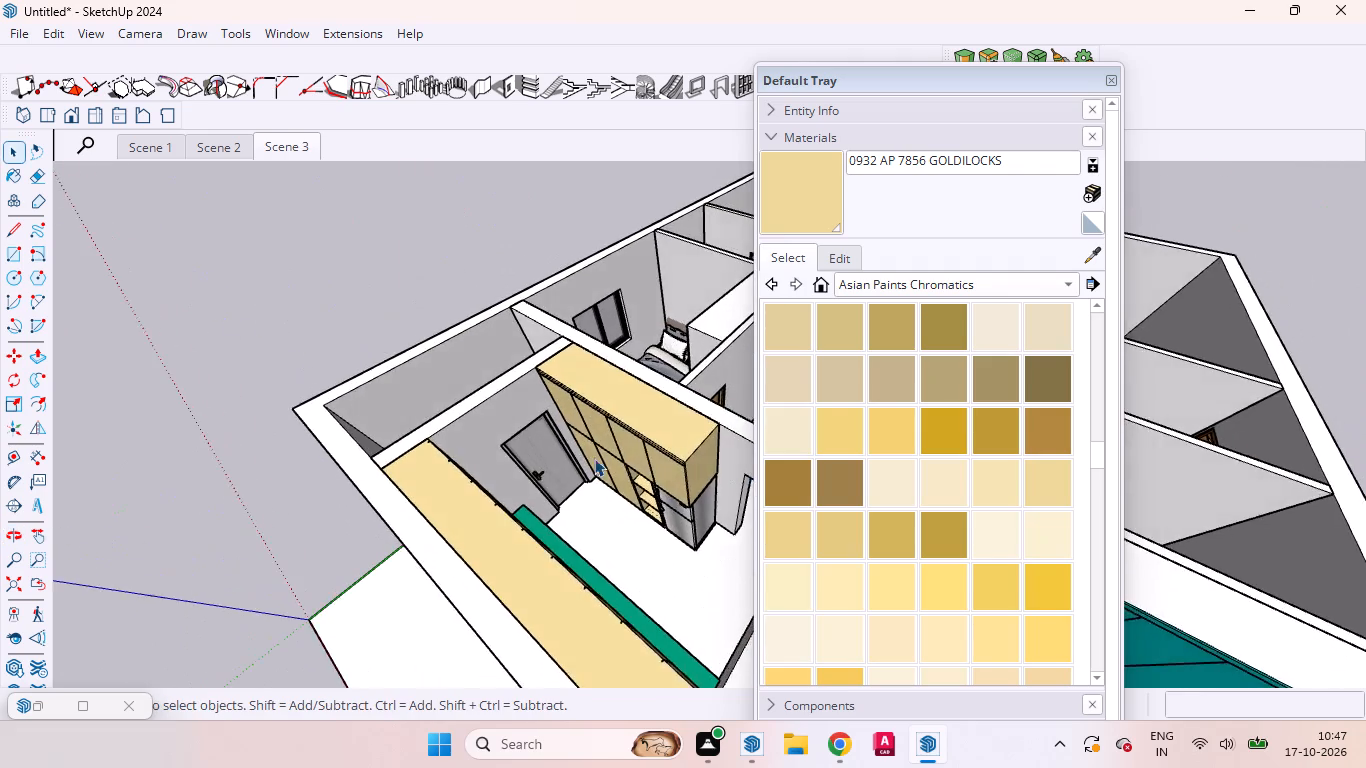
scroll(581, 458, down, 2)
scroll(536, 459, up, 1)
scroll(527, 460, down, 4)
scroll(470, 468, up, 1)
scroll(470, 468, down, 2)
scroll(470, 468, up, 5)
scroll(568, 470, down, 1)
middle_drag(571, 470, 689, 454)
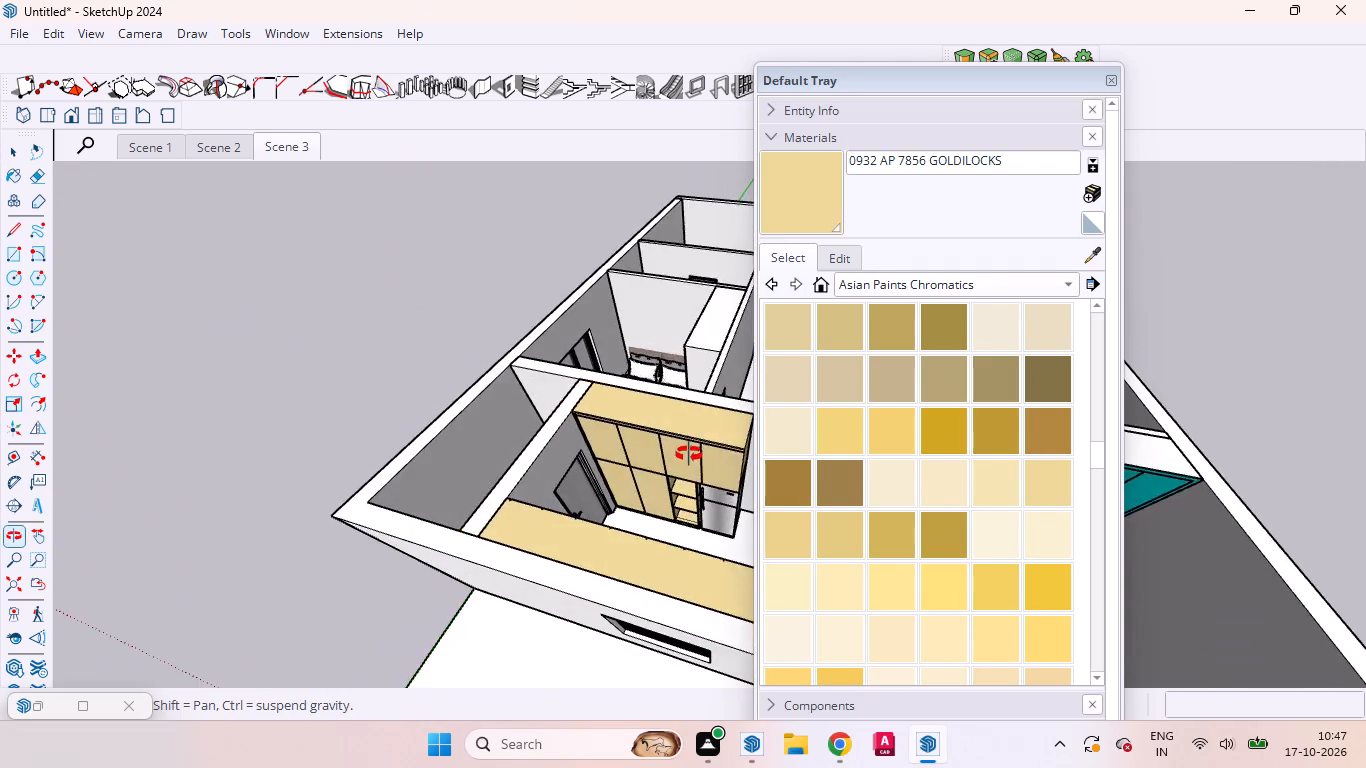
middle_drag(689, 454, 680, 401)
scroll(690, 430, up, 7)
scroll(608, 458, up, 1)
scroll(608, 458, down, 2)
scroll(608, 458, up, 4)
middle_drag(636, 497, 657, 498)
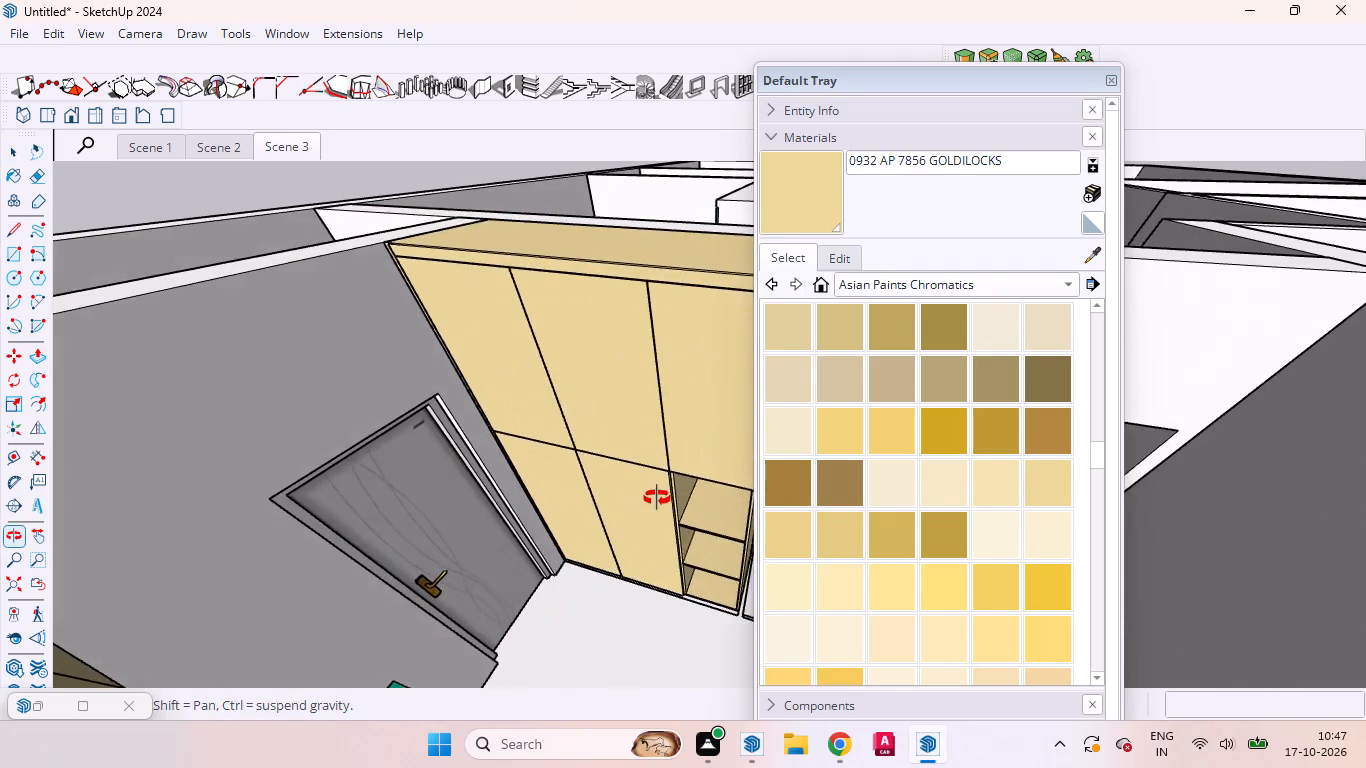
middle_drag(657, 498, 640, 505)
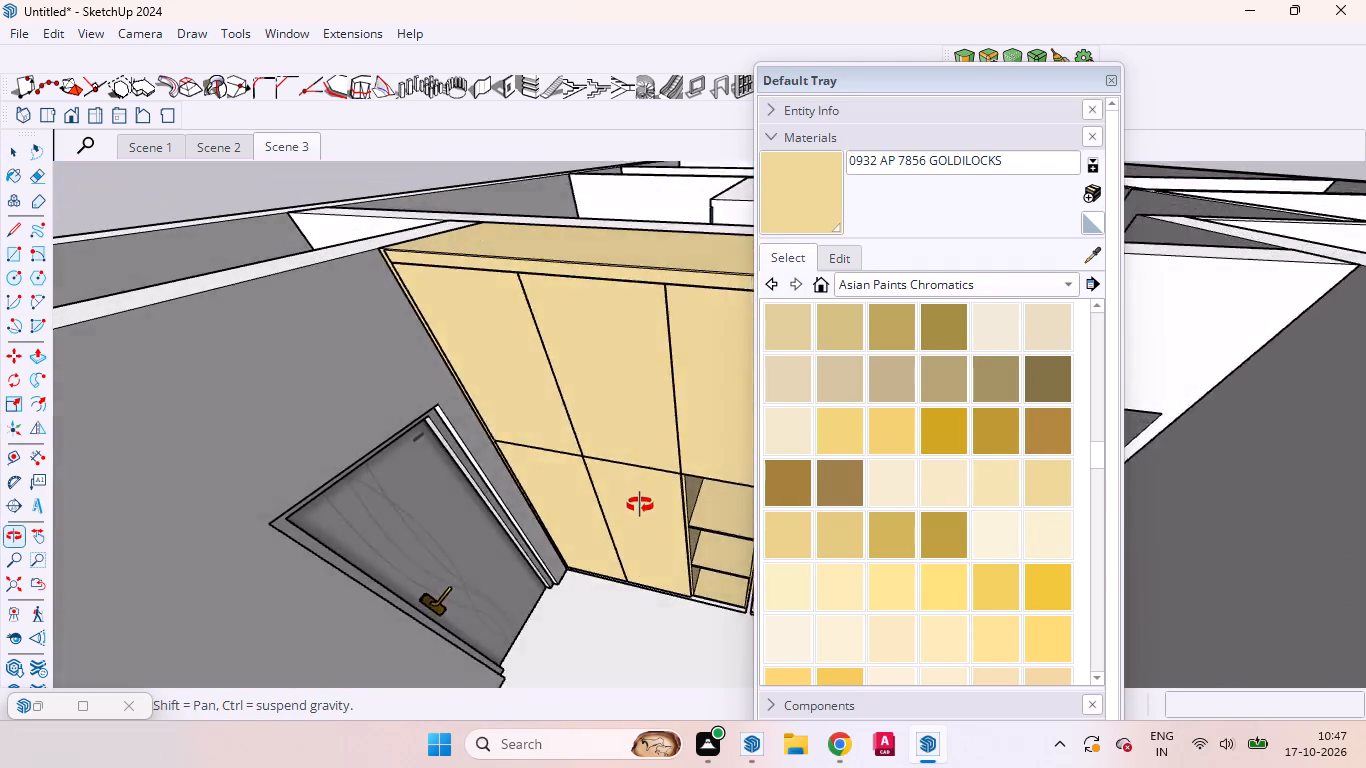
middle_drag(640, 505, 544, 582)
scroll(679, 520, down, 7)
scroll(552, 502, up, 1)
scroll(551, 501, down, 5)
scroll(556, 461, up, 4)
scroll(556, 461, down, 4)
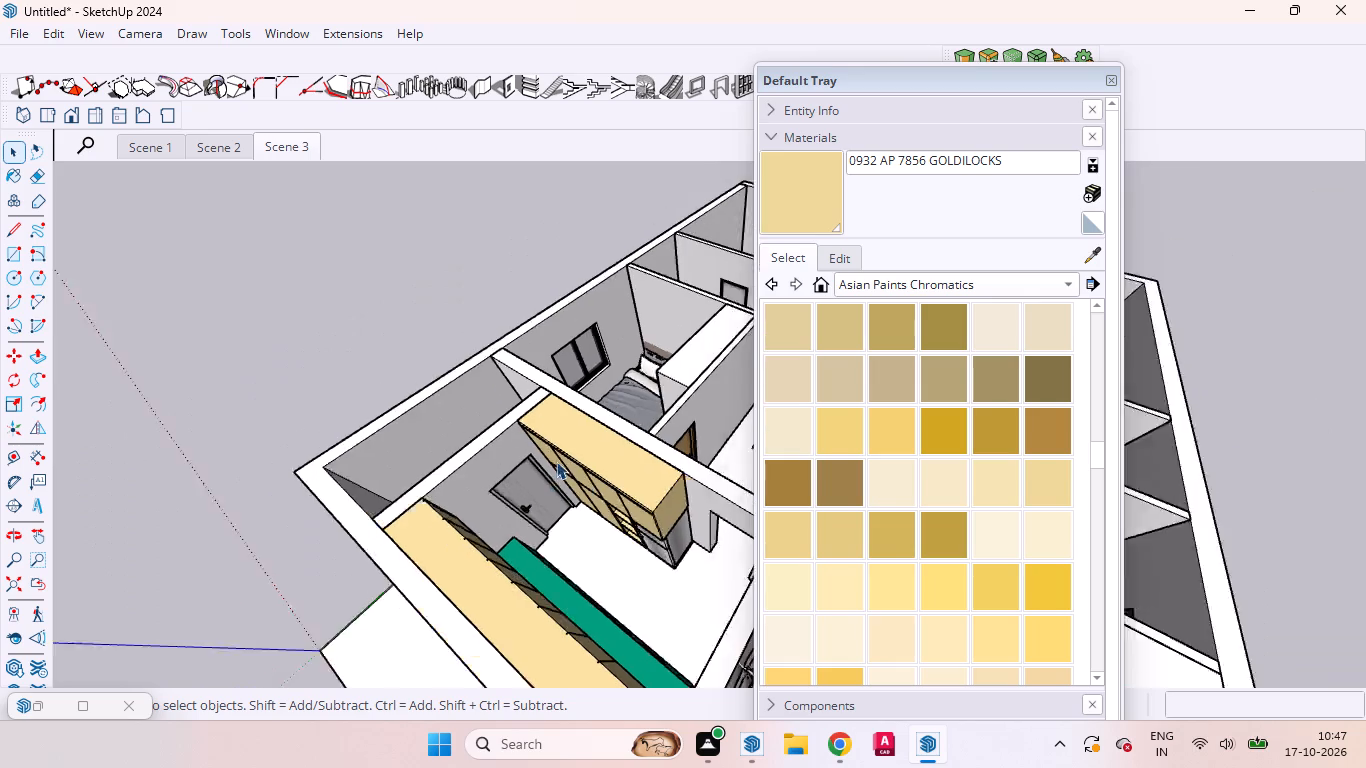
Examine the kitchen layout from above the adjacent bedroom, comparing both cabinet rows across the room.
scroll(556, 461, down, 1)
middle_drag(570, 524, 362, 543)
scroll(477, 481, up, 1)
scroll(482, 481, down, 4)
scroll(486, 481, up, 2)
scroll(492, 481, down, 3)
scroll(493, 481, up, 4)
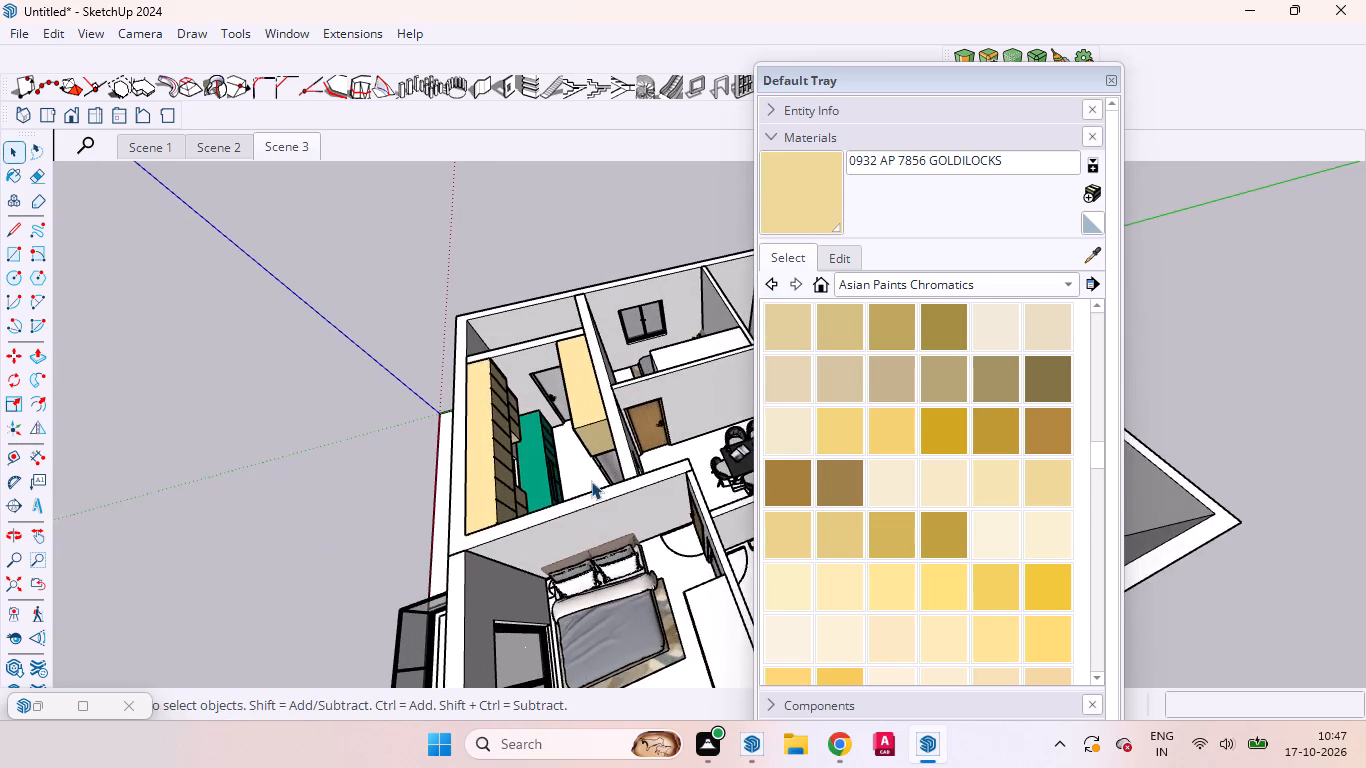
scroll(591, 481, up, 2)
scroll(591, 481, down, 1)
scroll(542, 474, up, 9)
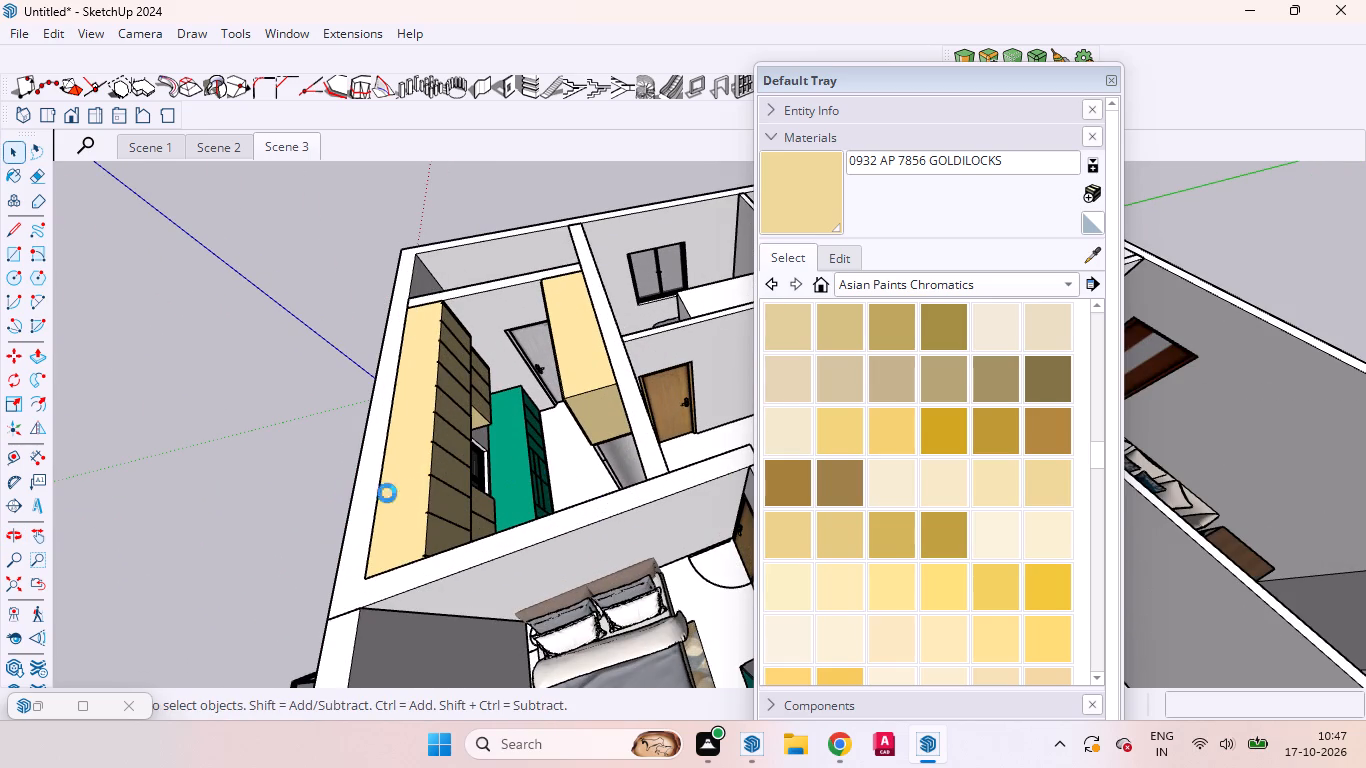
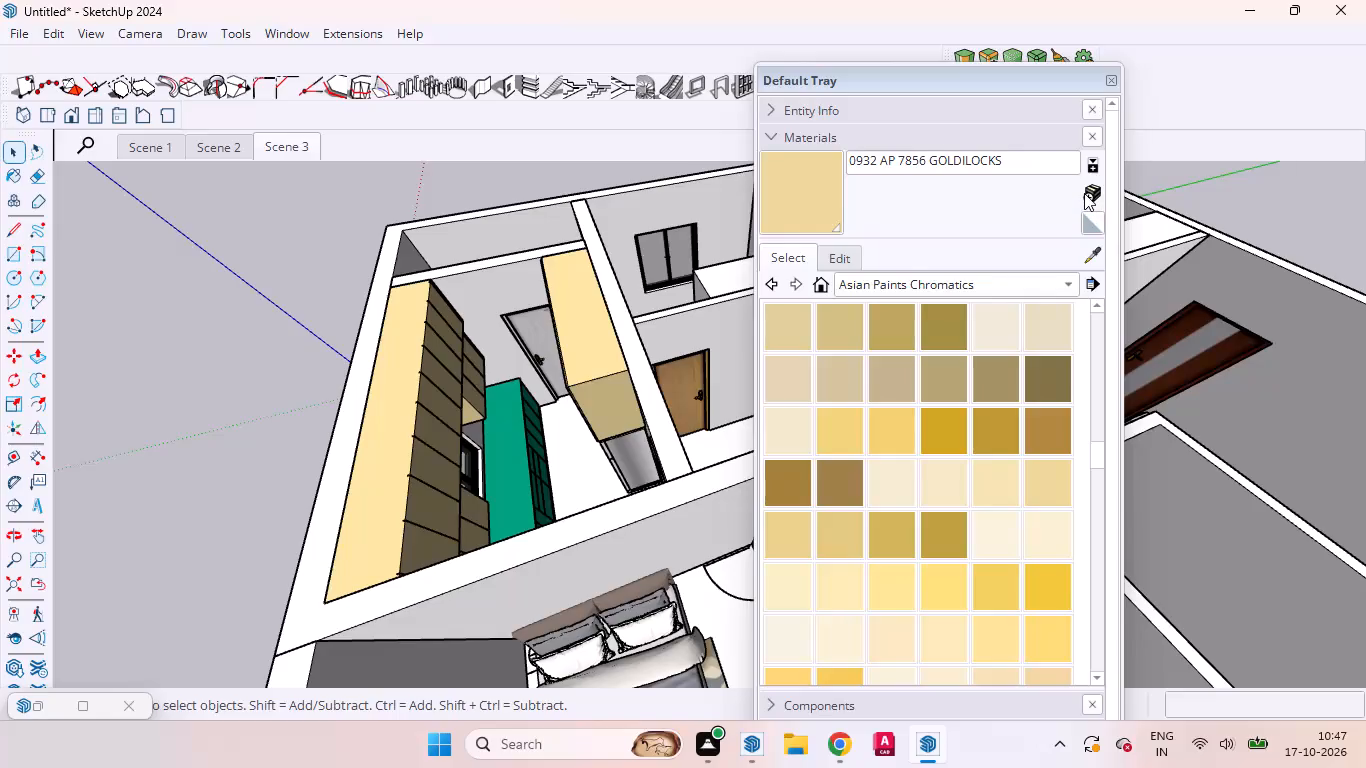
Create a new material textured with the white marble image 5943b18d2c54371cd8fdc3d12be475fa from the Downloads folder.
click(1084, 193)
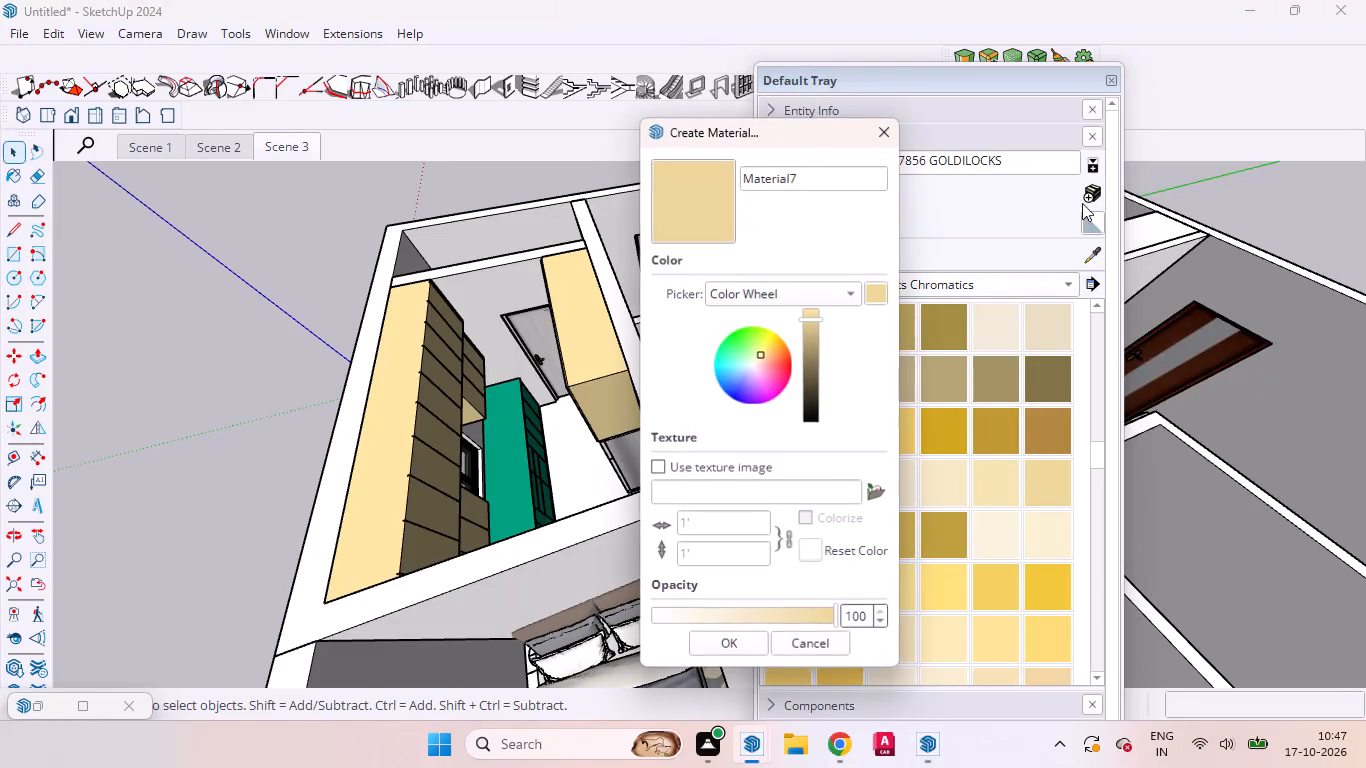
click(880, 485)
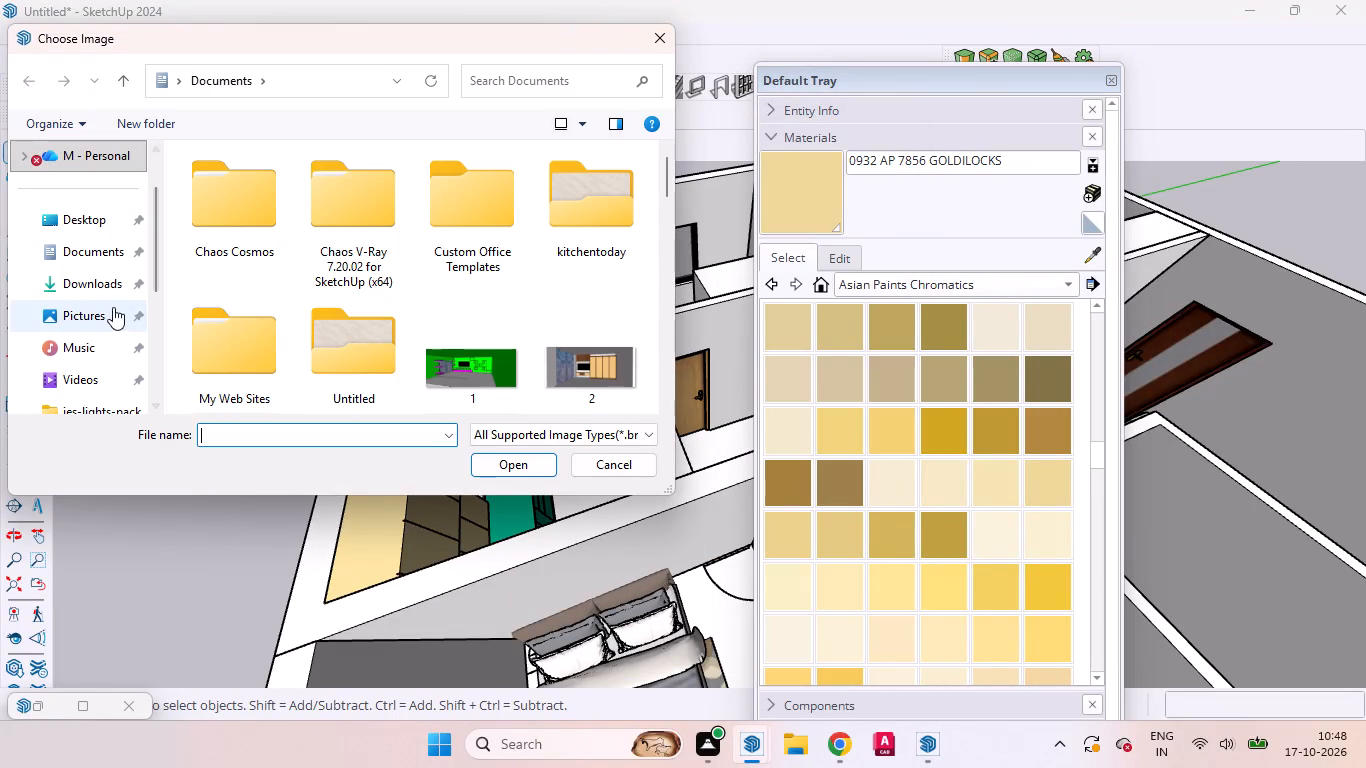
click(94, 292)
scroll(307, 322, down, 4)
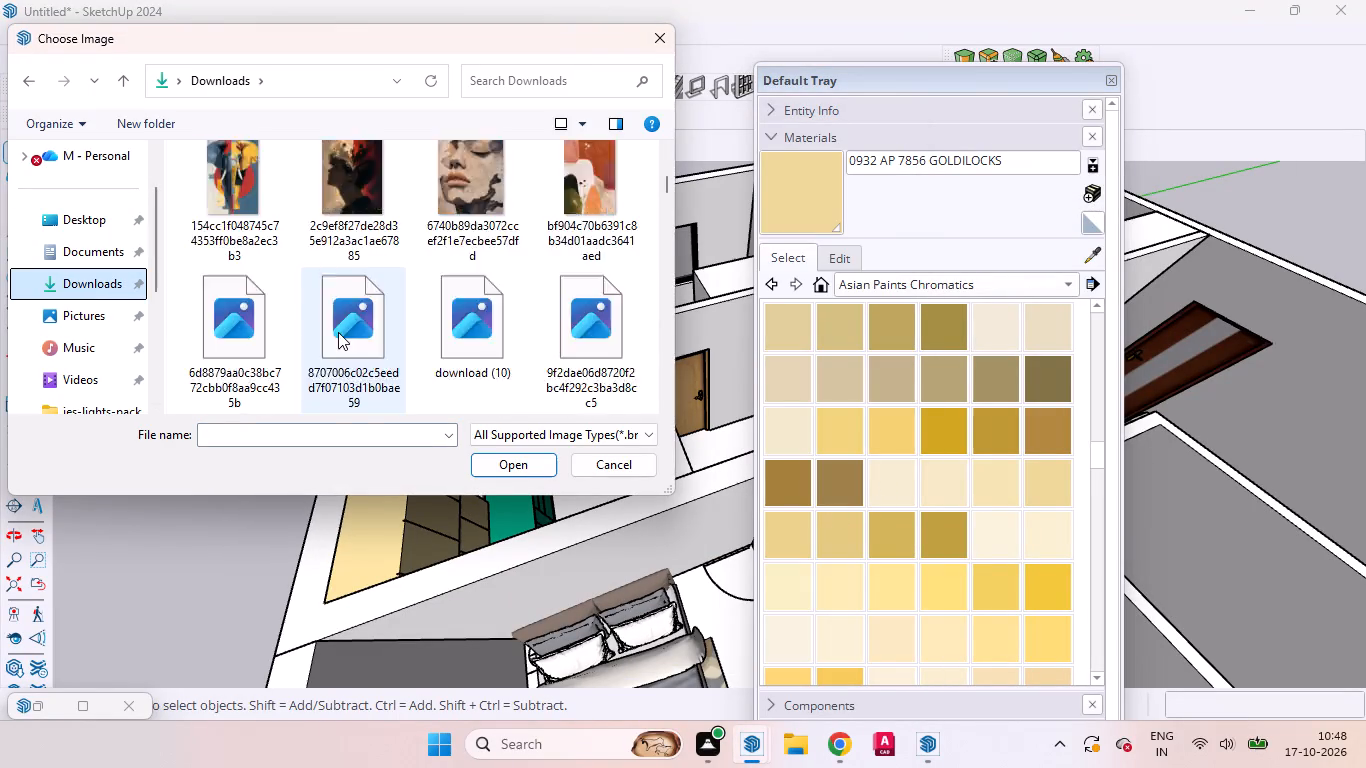
scroll(338, 332, down, 1)
scroll(338, 332, up, 4)
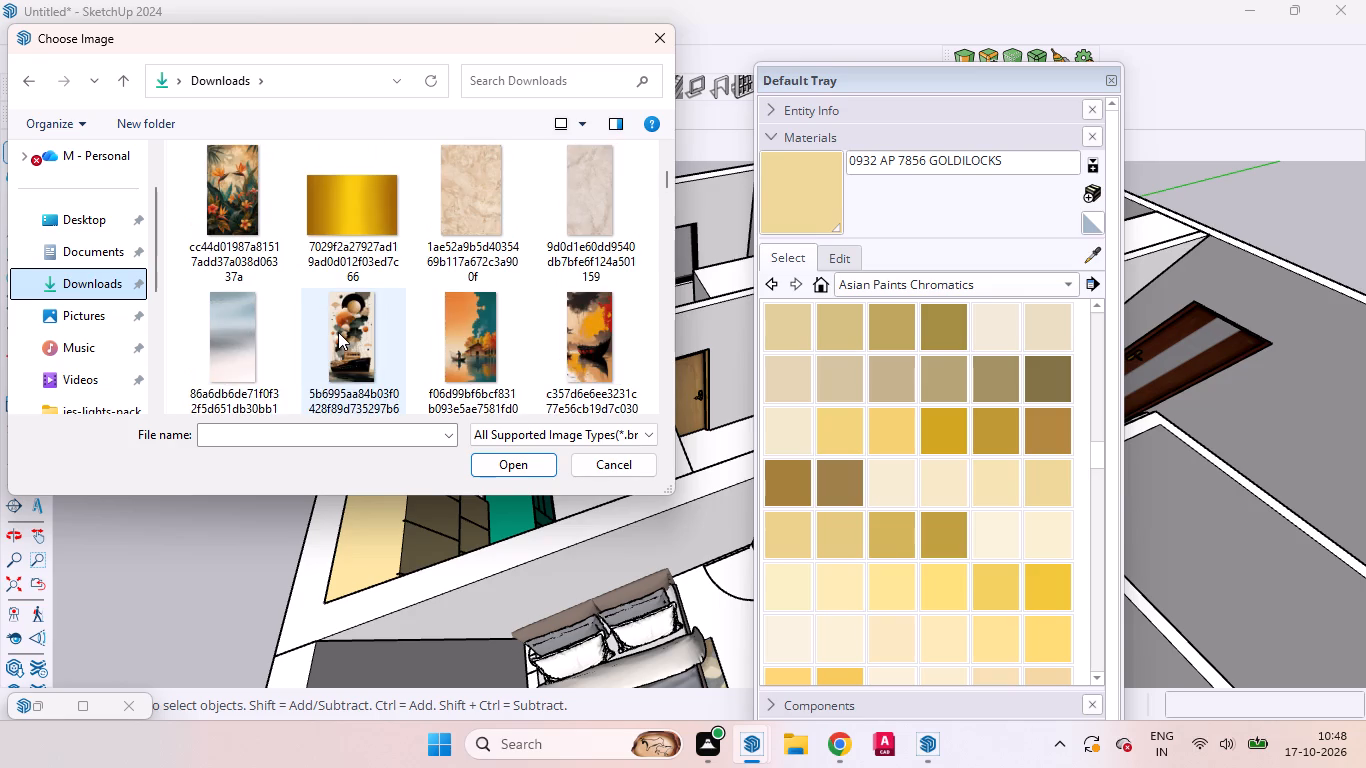
scroll(338, 332, up, 5)
scroll(344, 337, down, 6)
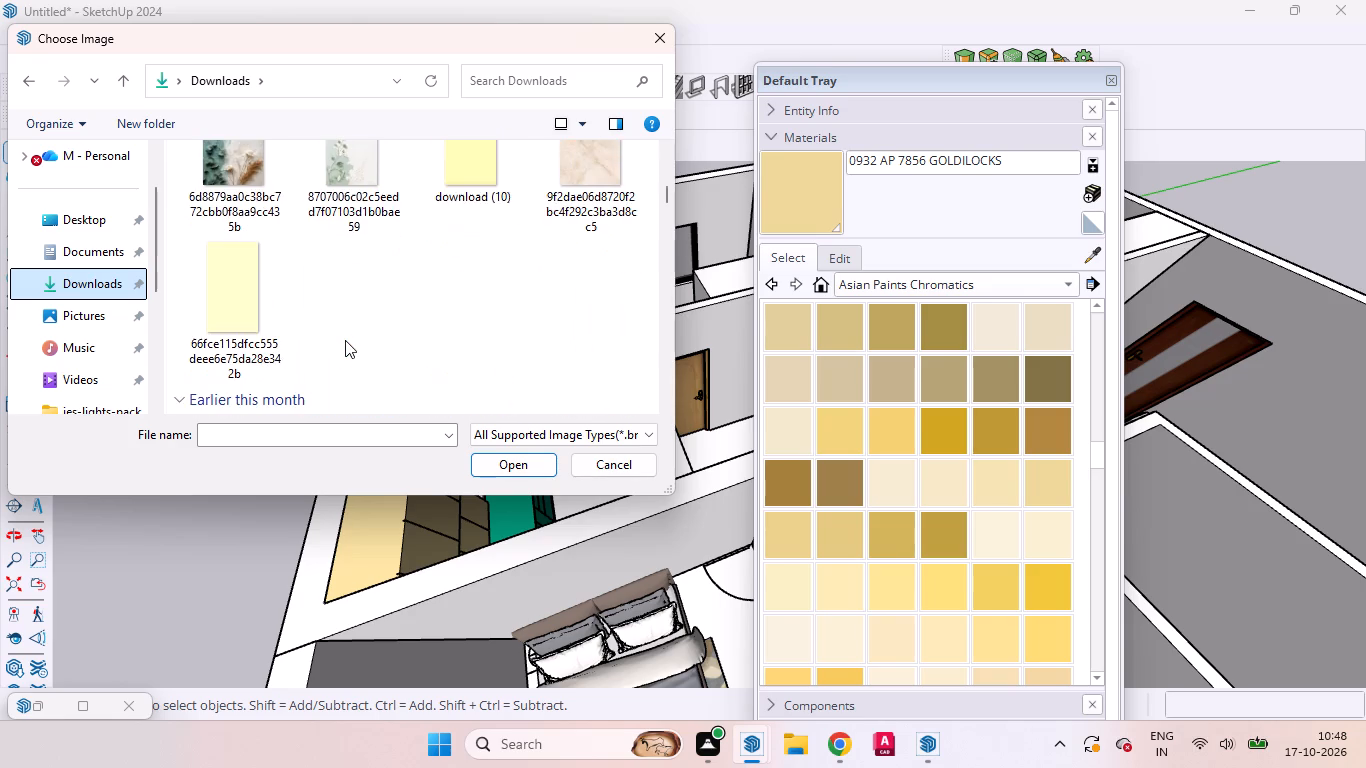
scroll(345, 340, down, 5)
scroll(345, 340, up, 1)
scroll(345, 340, down, 1)
scroll(345, 340, up, 1)
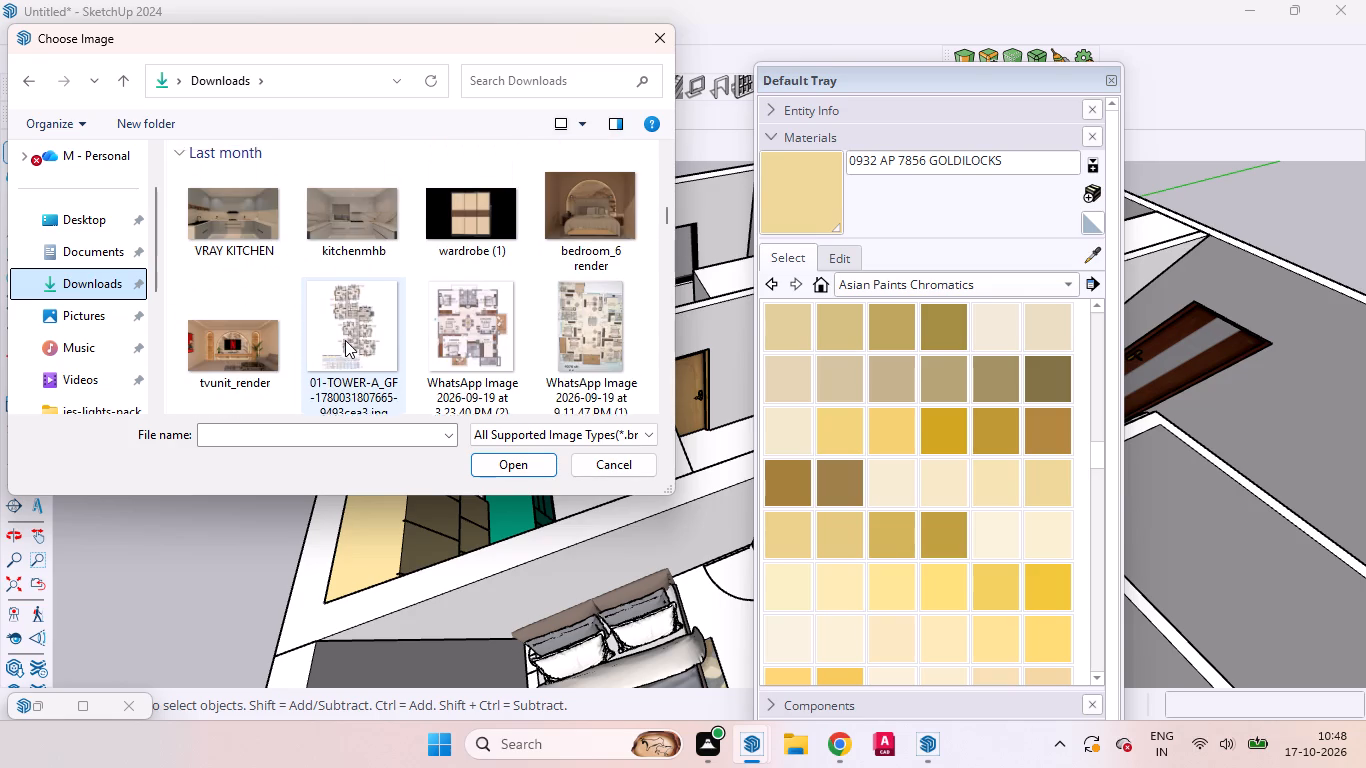
scroll(345, 340, up, 2)
click(215, 358)
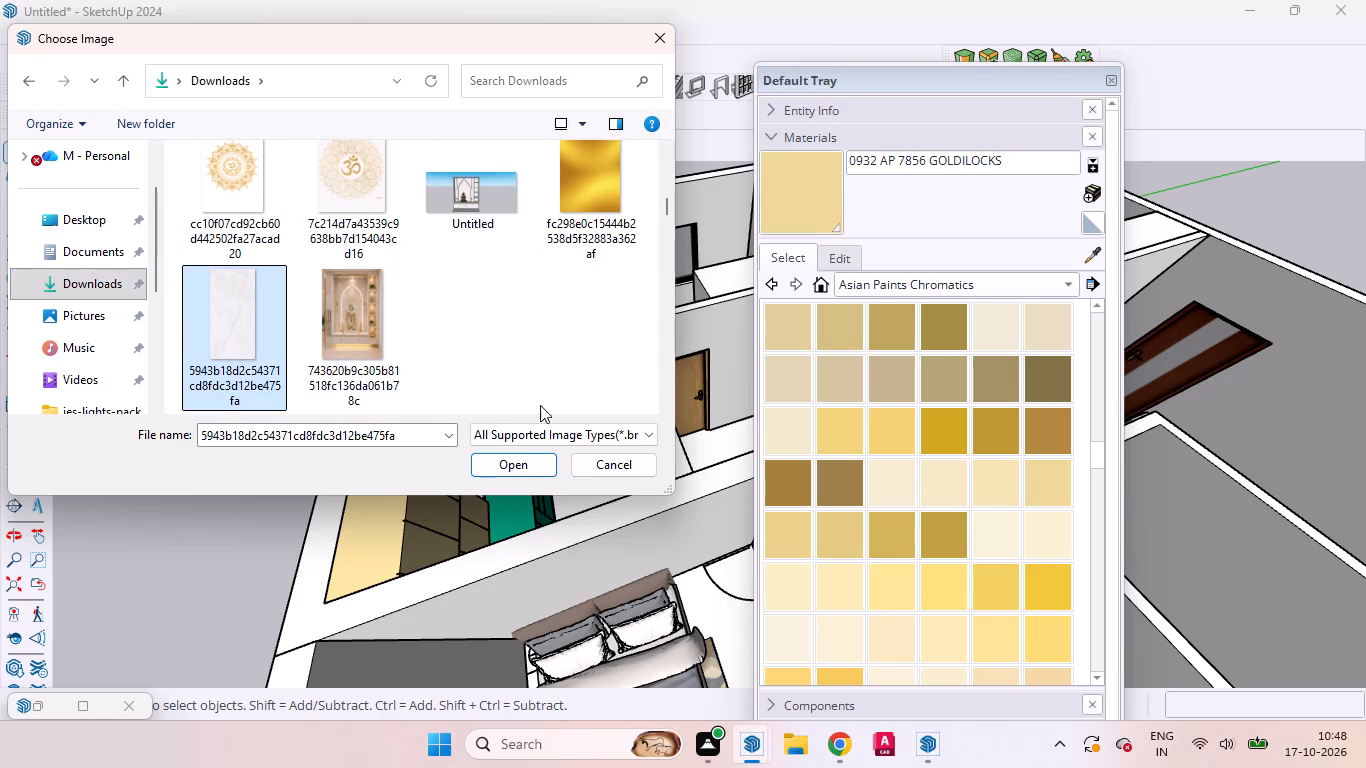
click(518, 458)
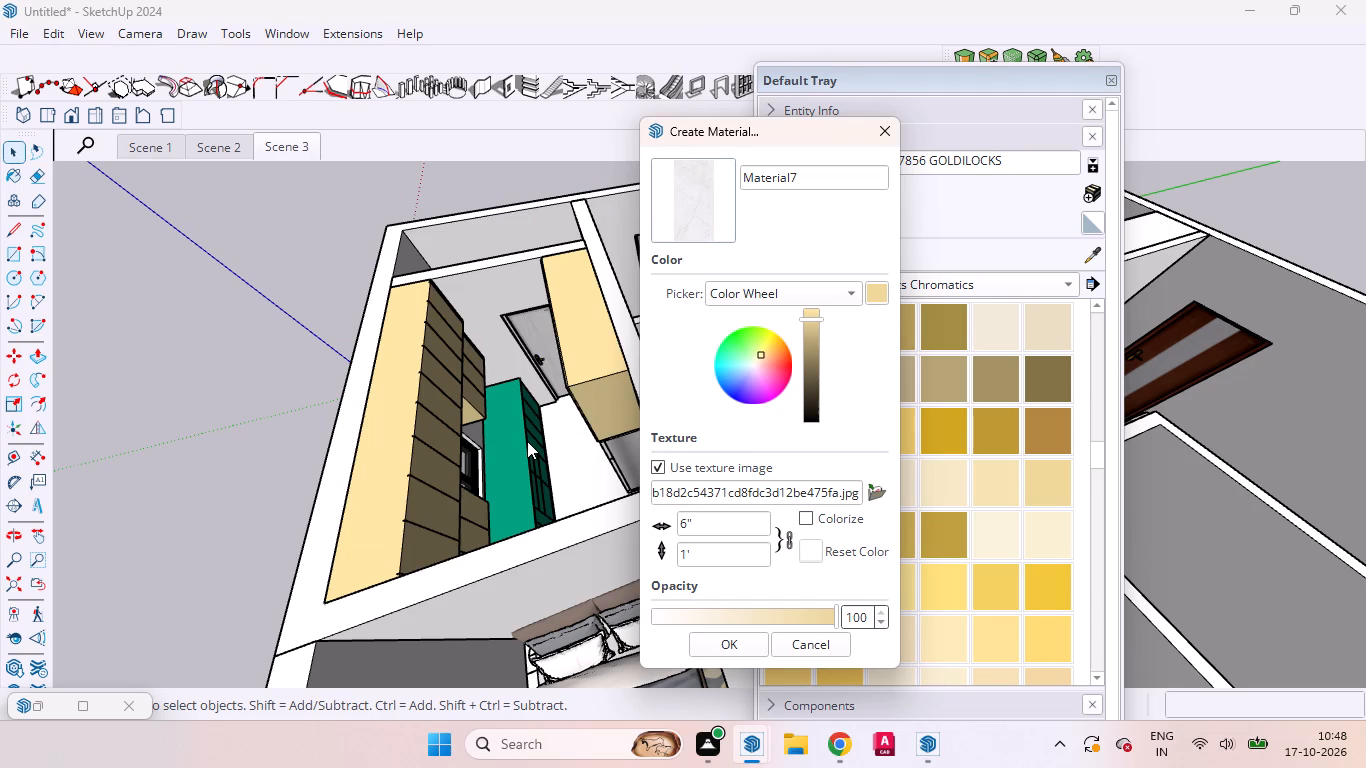
click(741, 643)
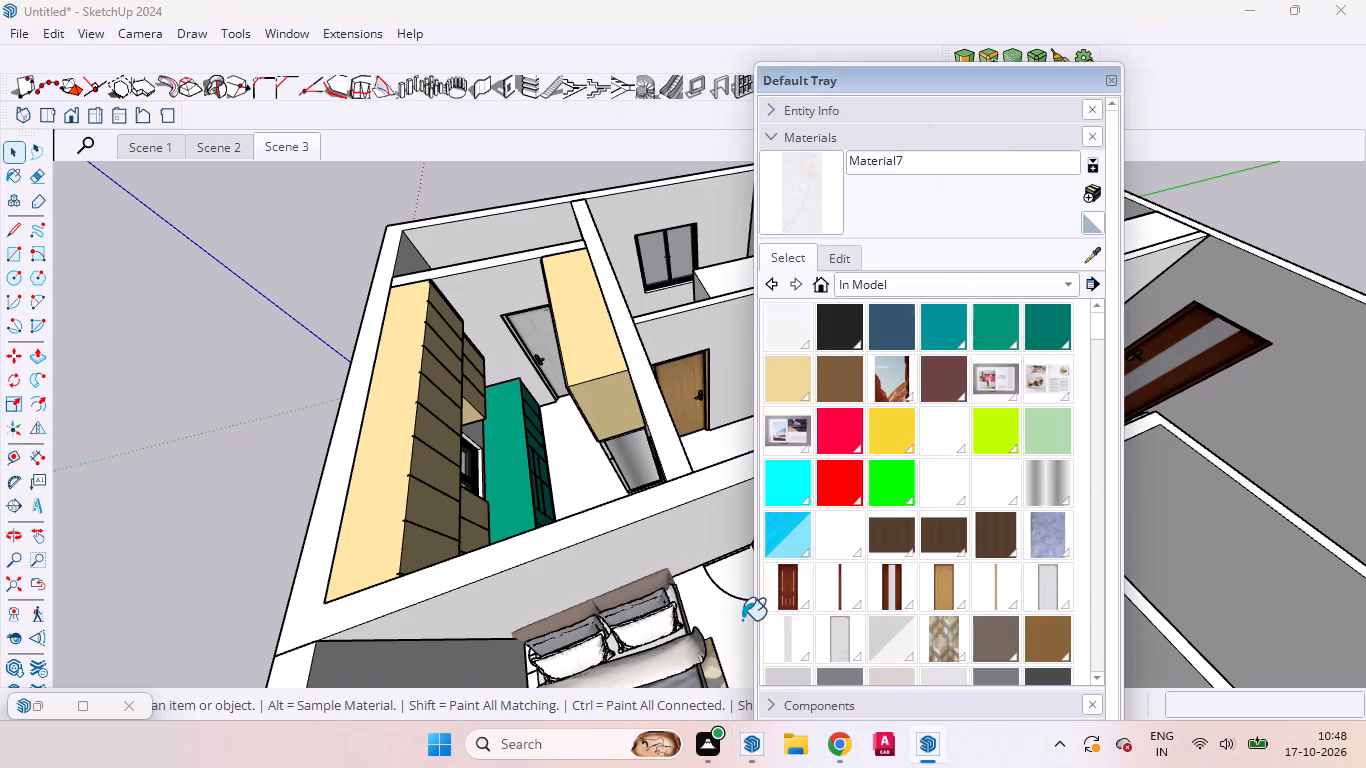
key(space)
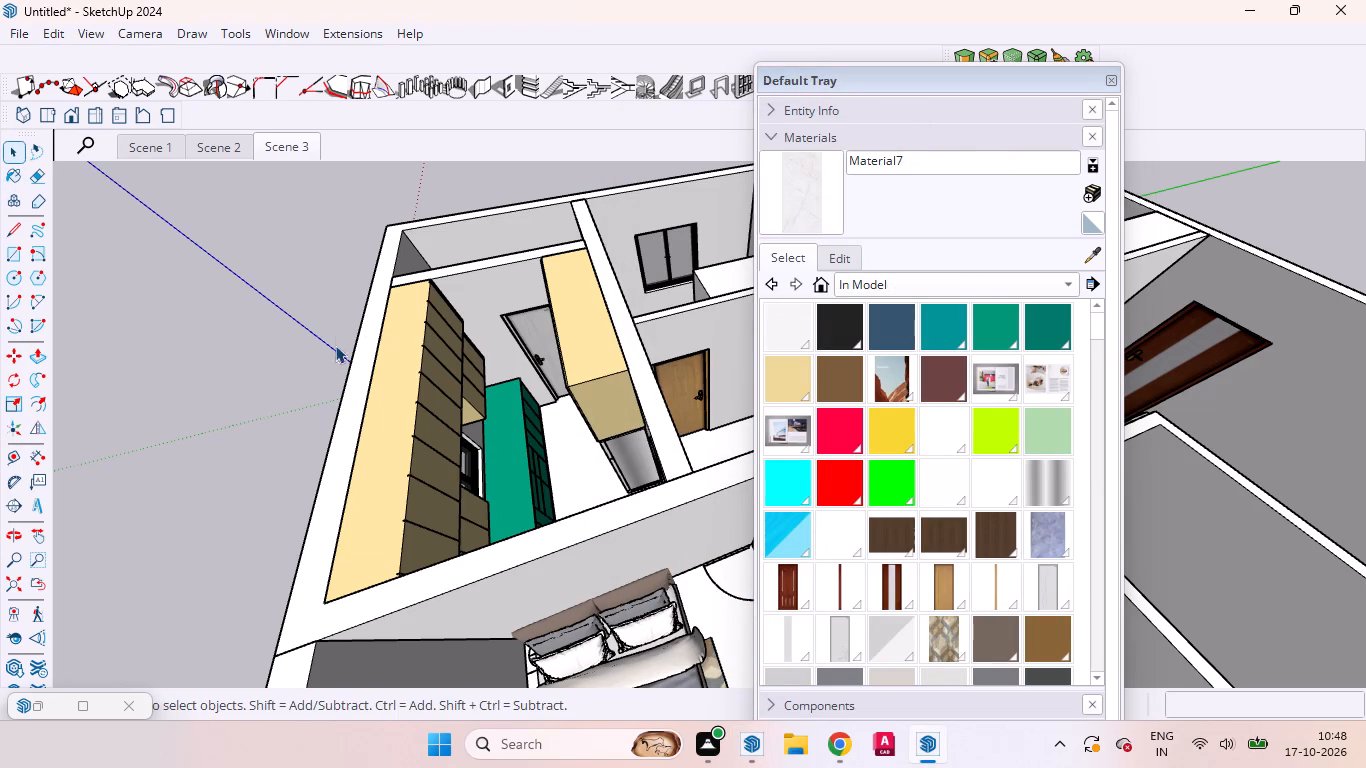
Open the kitchen base cabinet group from Scene 1 and paint the countertop's top face with the white marble material.
click(166, 142)
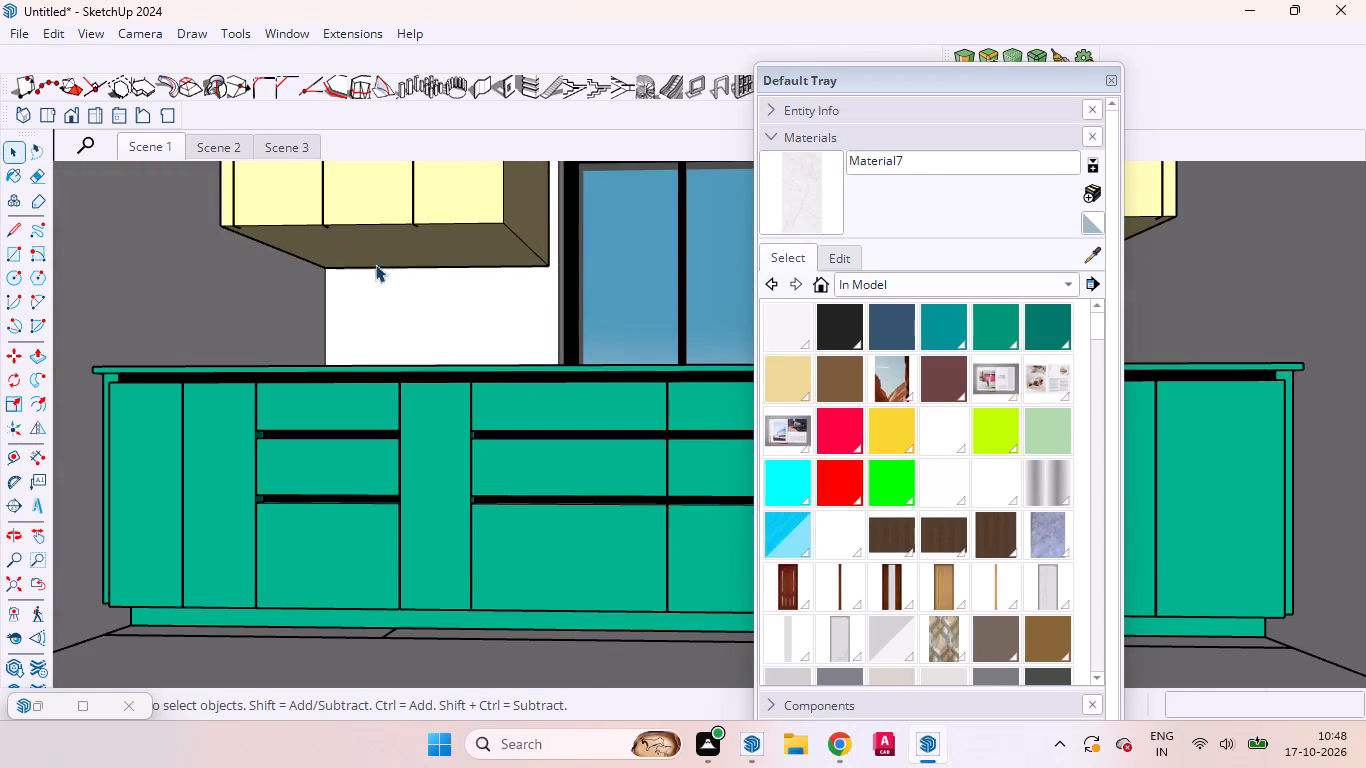
middle_drag(406, 296, 528, 509)
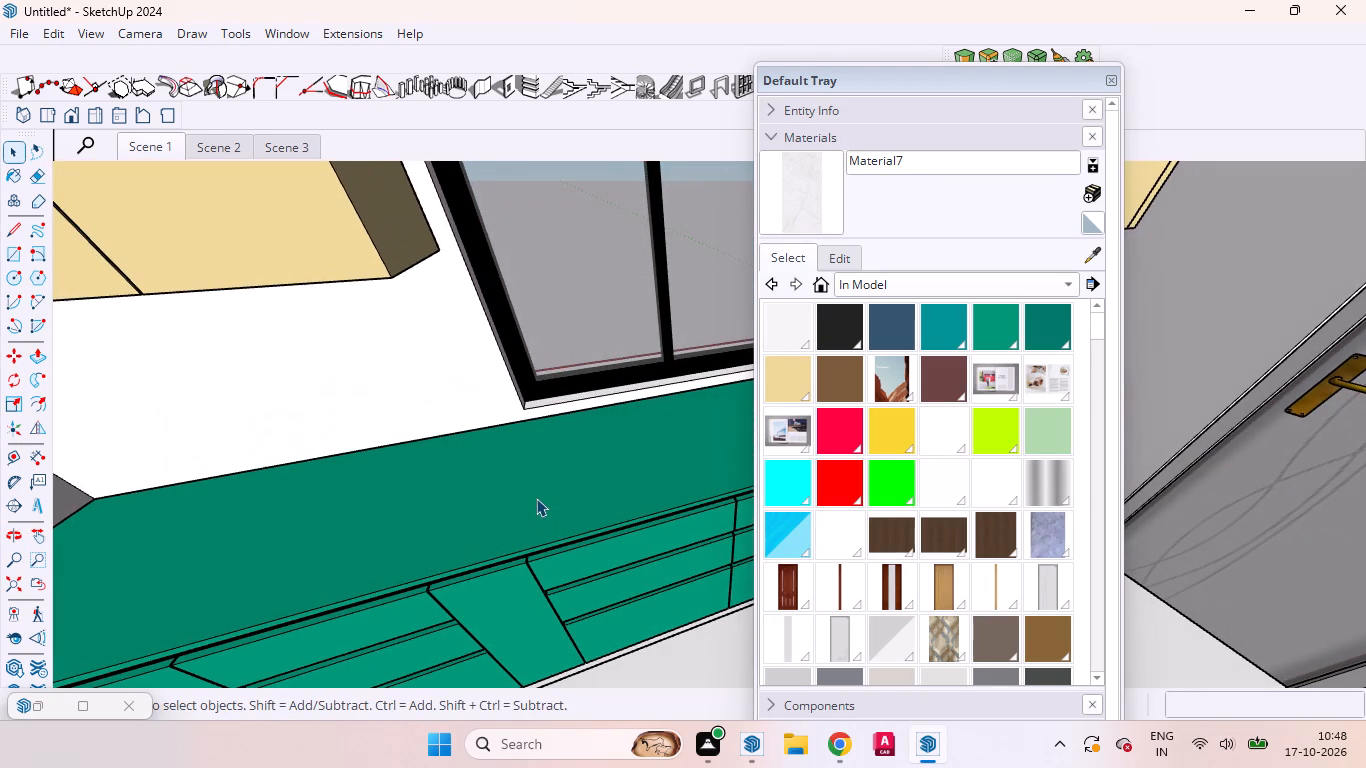
click(535, 497)
triple_click(535, 494)
click(532, 483)
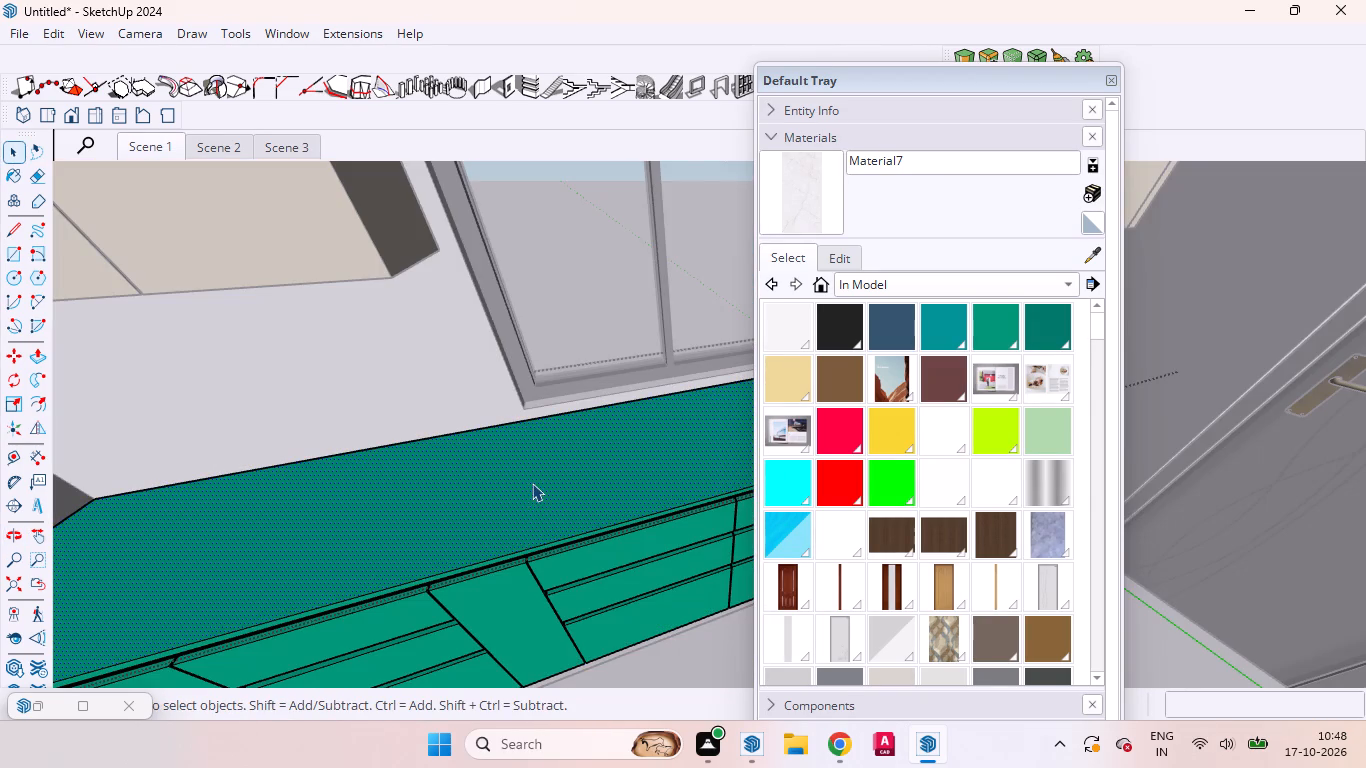
click(796, 198)
click(648, 458)
Paint the countertop's front edge with the same white marble material.
scroll(576, 647, up, 5)
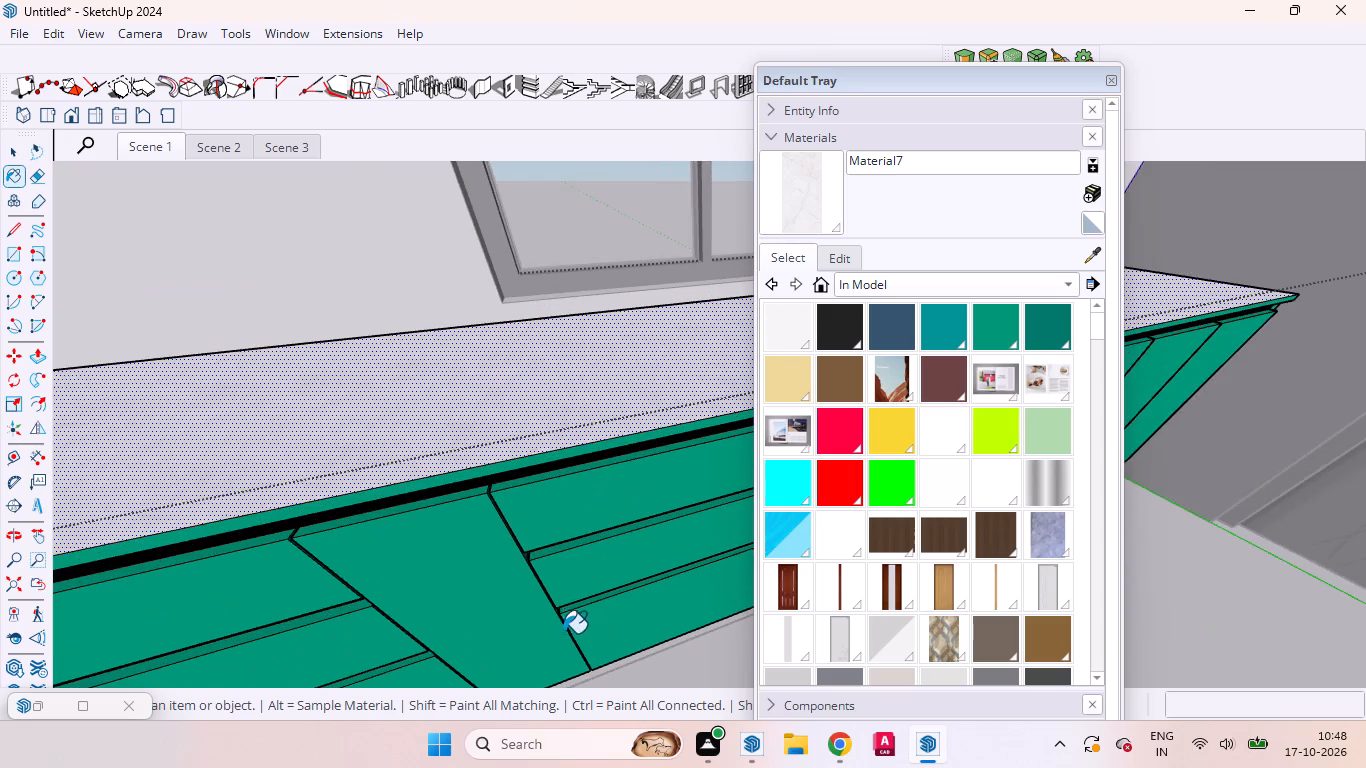
scroll(504, 510, up, 6)
scroll(487, 483, down, 1)
scroll(485, 482, up, 7)
scroll(474, 454, down, 1)
scroll(473, 451, up, 1)
scroll(473, 451, down, 2)
scroll(473, 451, up, 1)
click(484, 412)
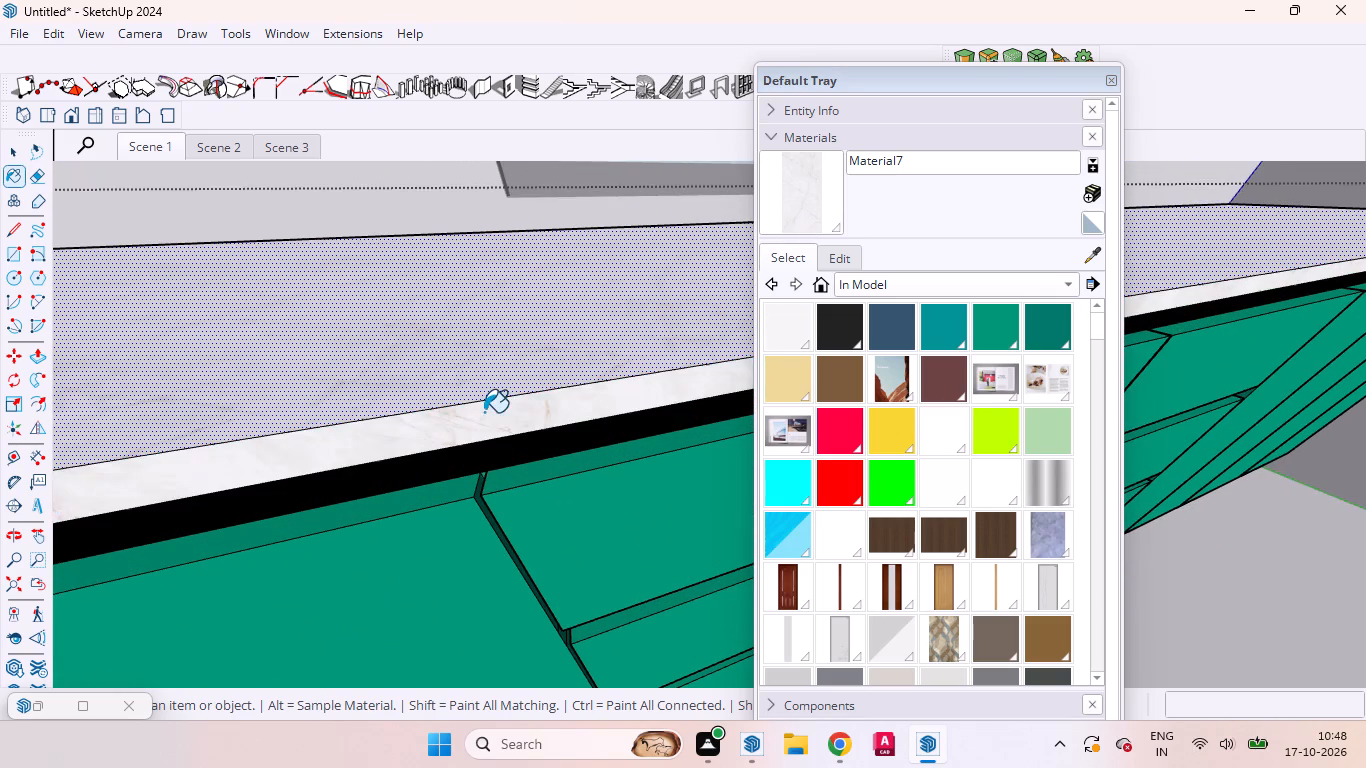
scroll(496, 426, down, 9)
scroll(500, 435, up, 1)
scroll(500, 435, down, 7)
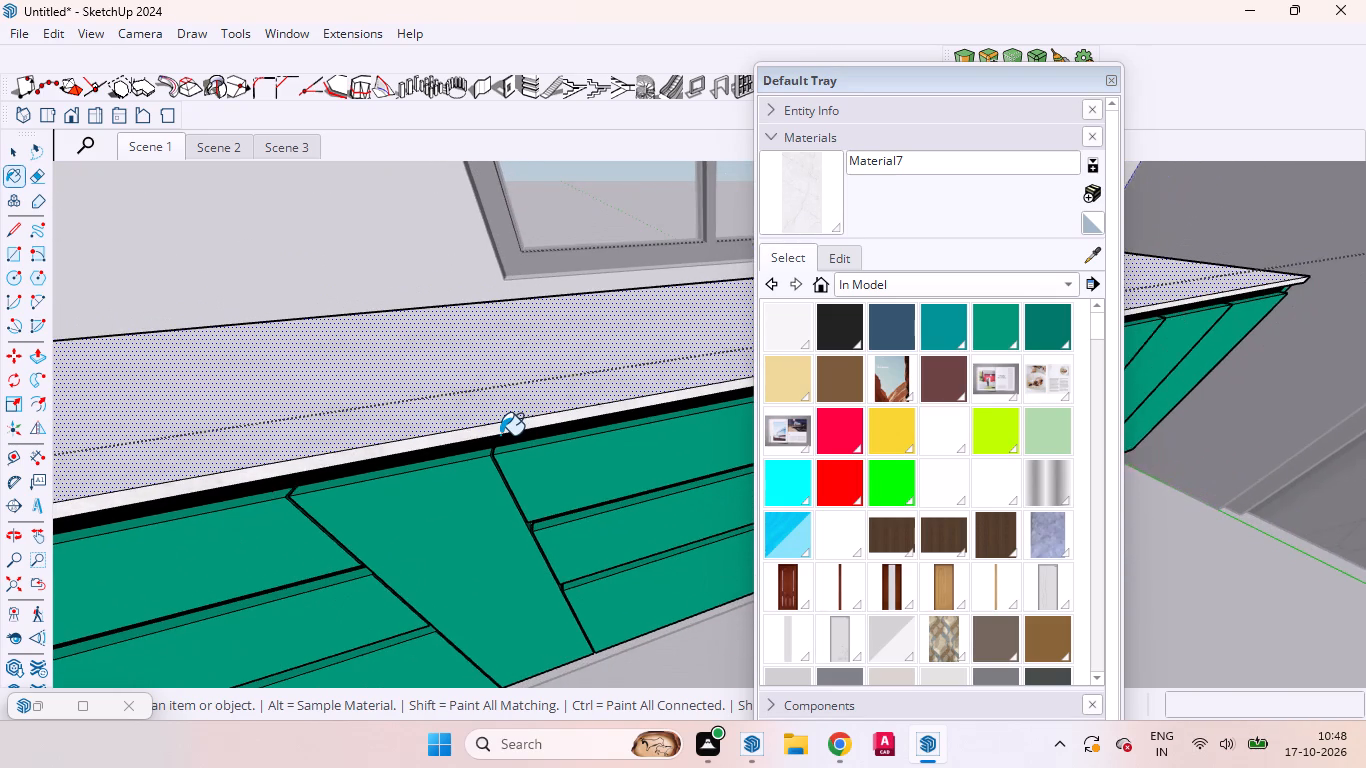
key(space)
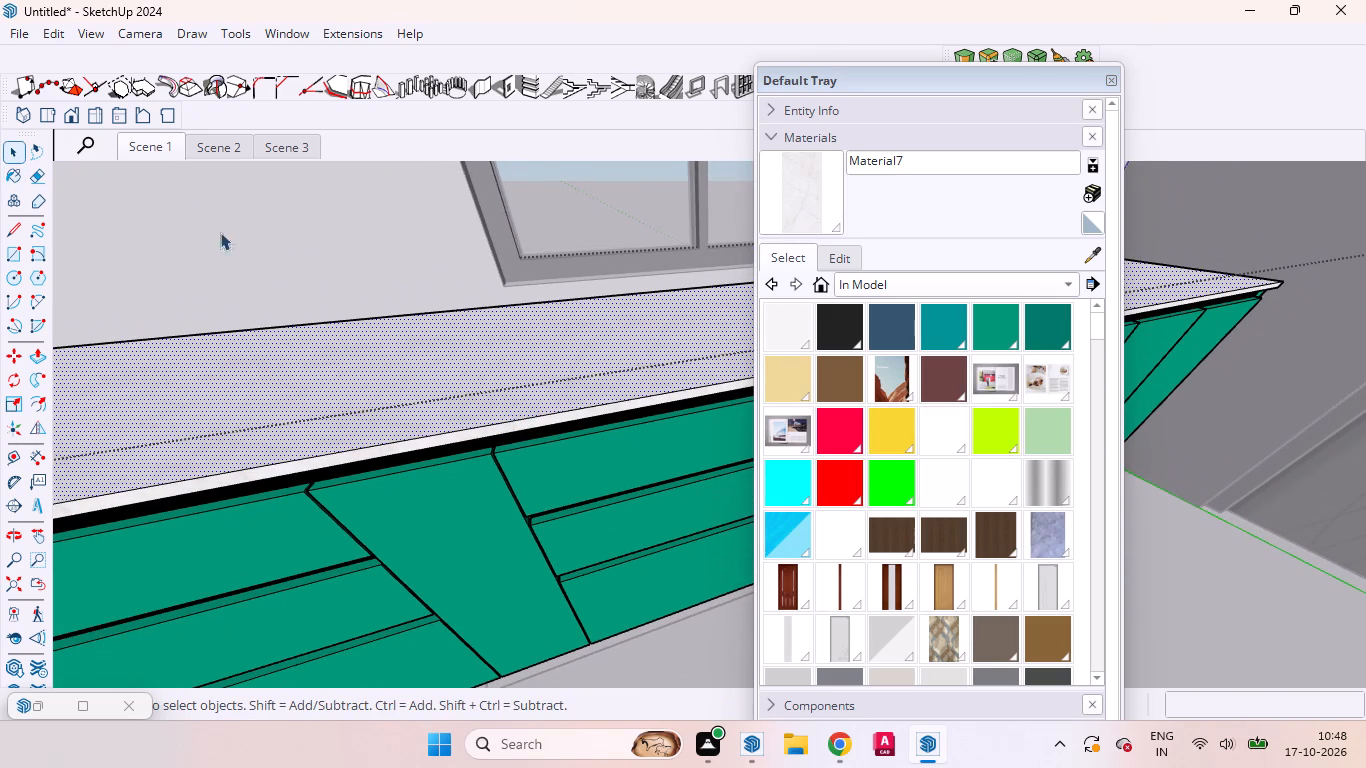
Exit editing of the kitchen base cabinet group.
click(160, 144)
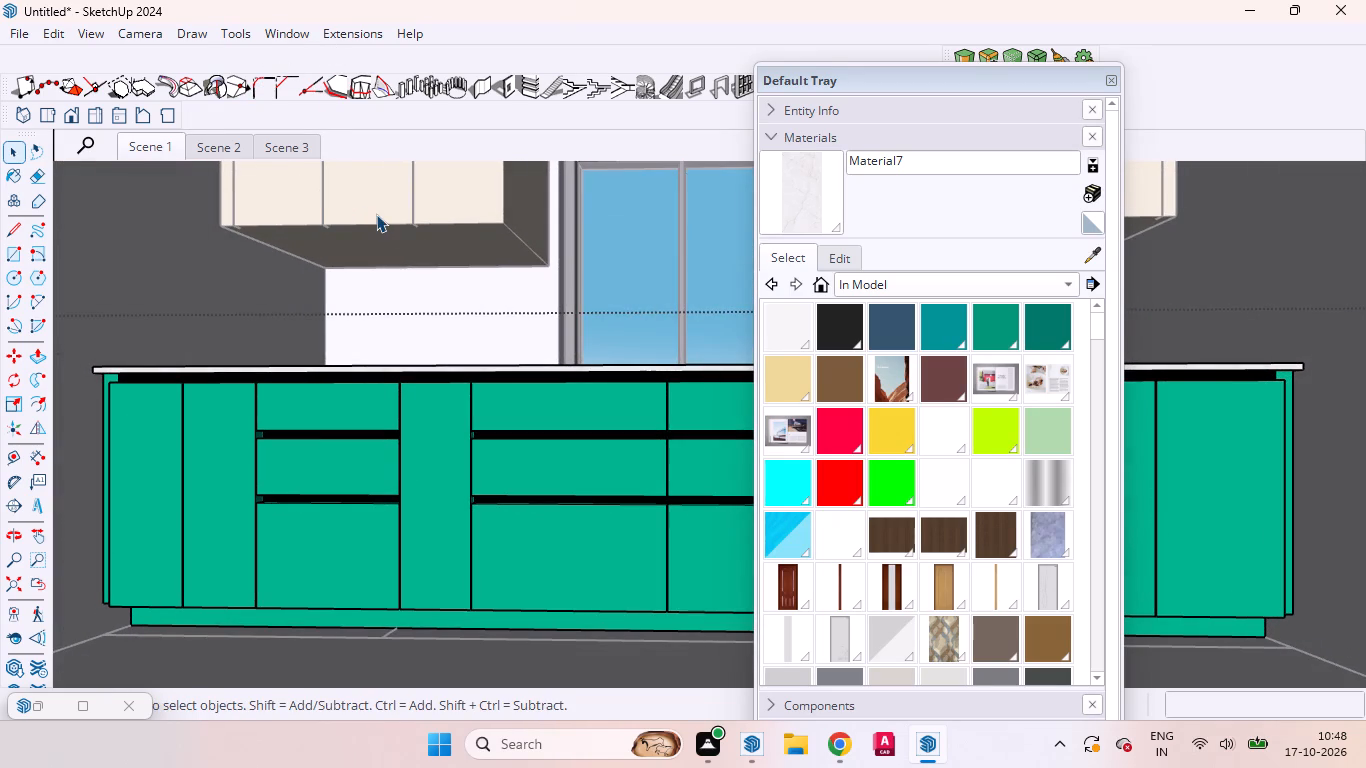
middle_drag(379, 215, 461, 270)
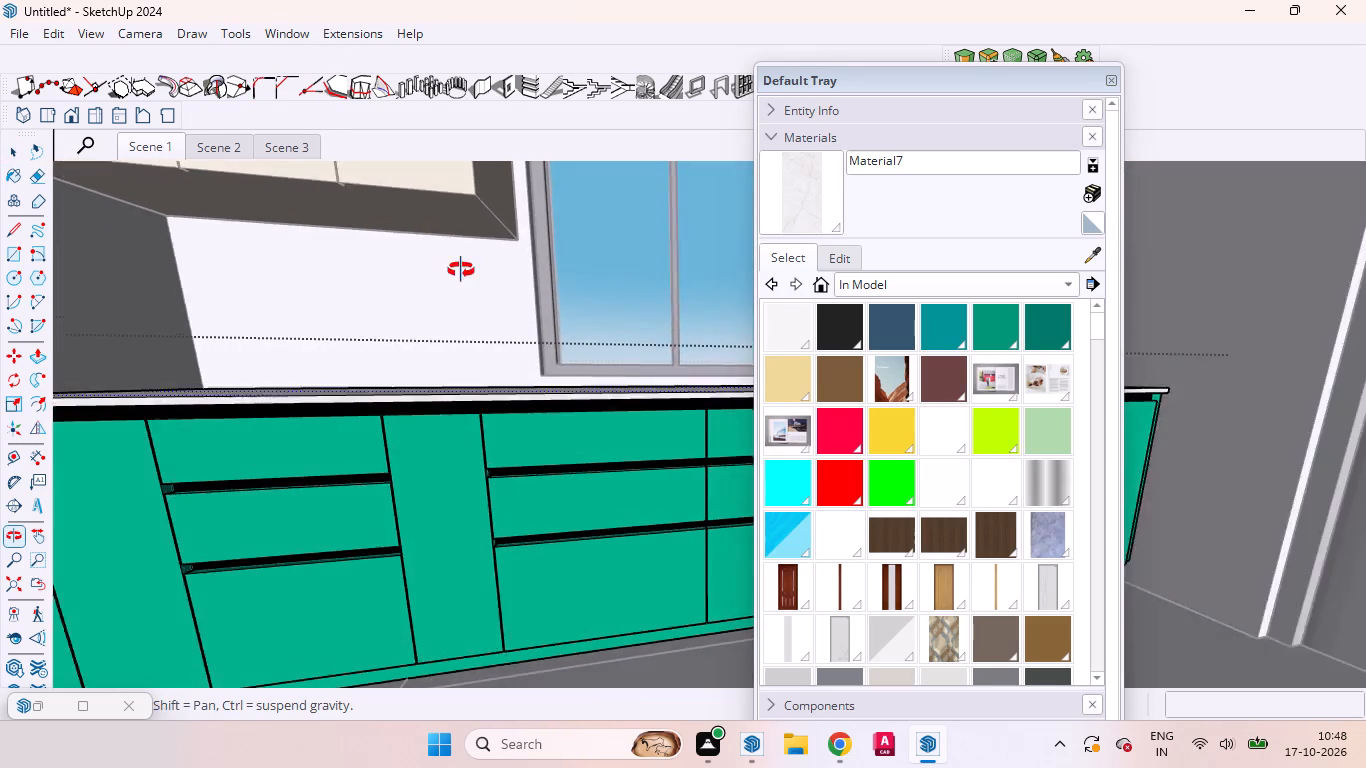
middle_drag(461, 270, 488, 456)
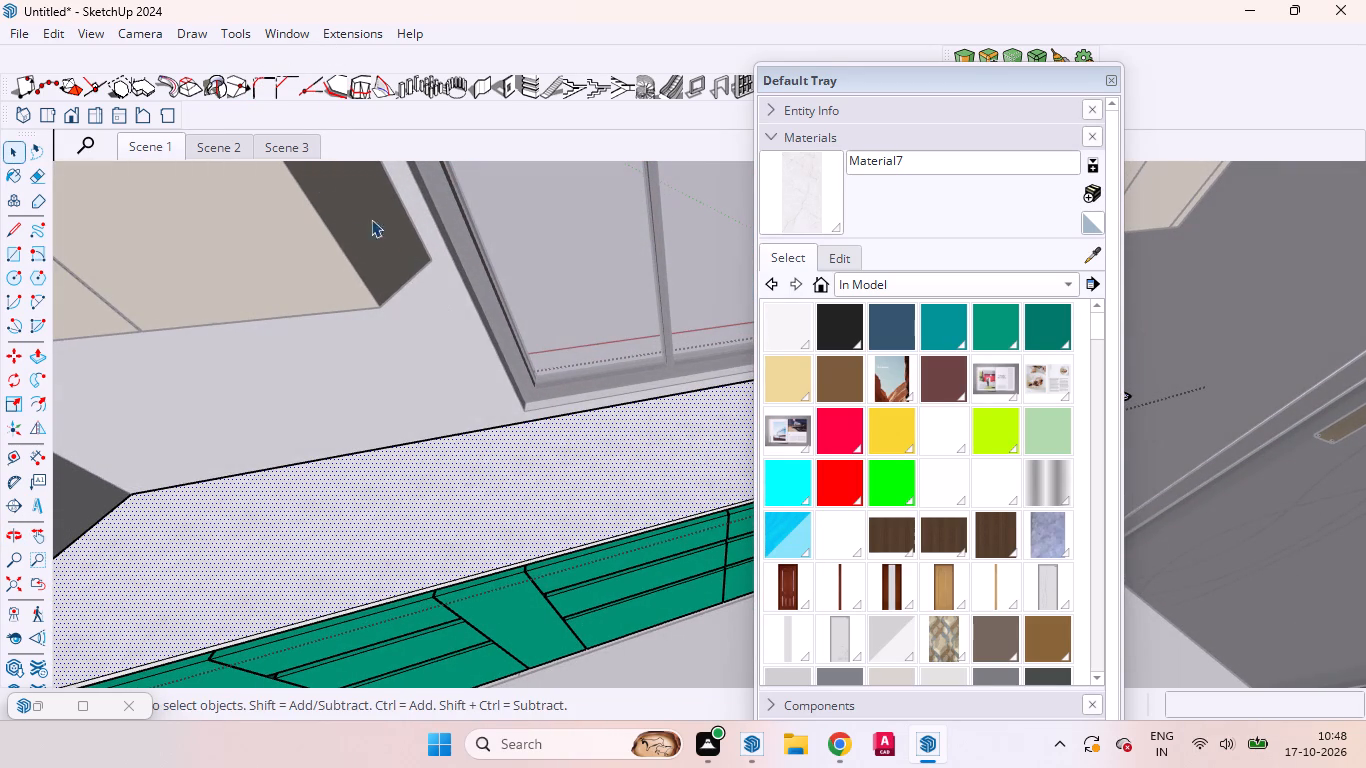
click(37, 107)
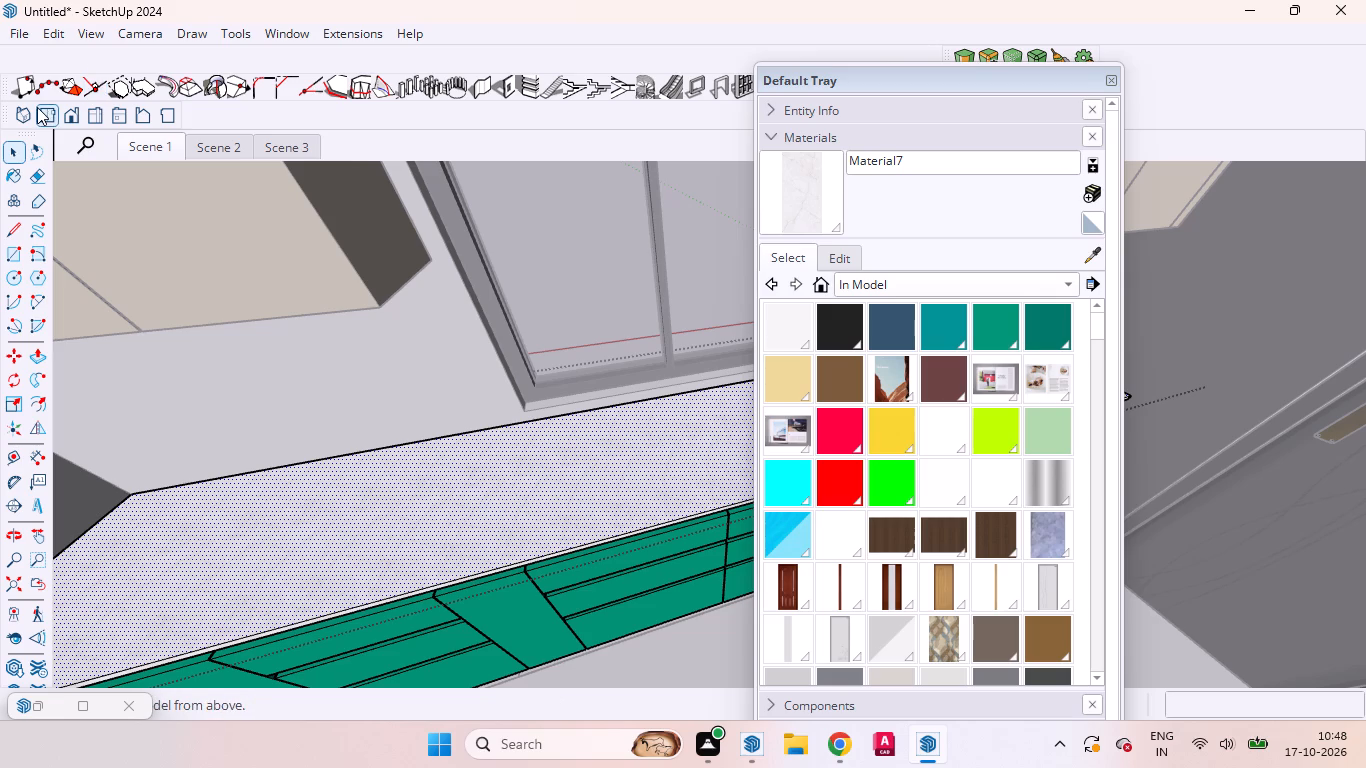
scroll(163, 124, down, 8)
scroll(364, 256, down, 1)
scroll(364, 256, up, 2)
scroll(364, 256, down, 11)
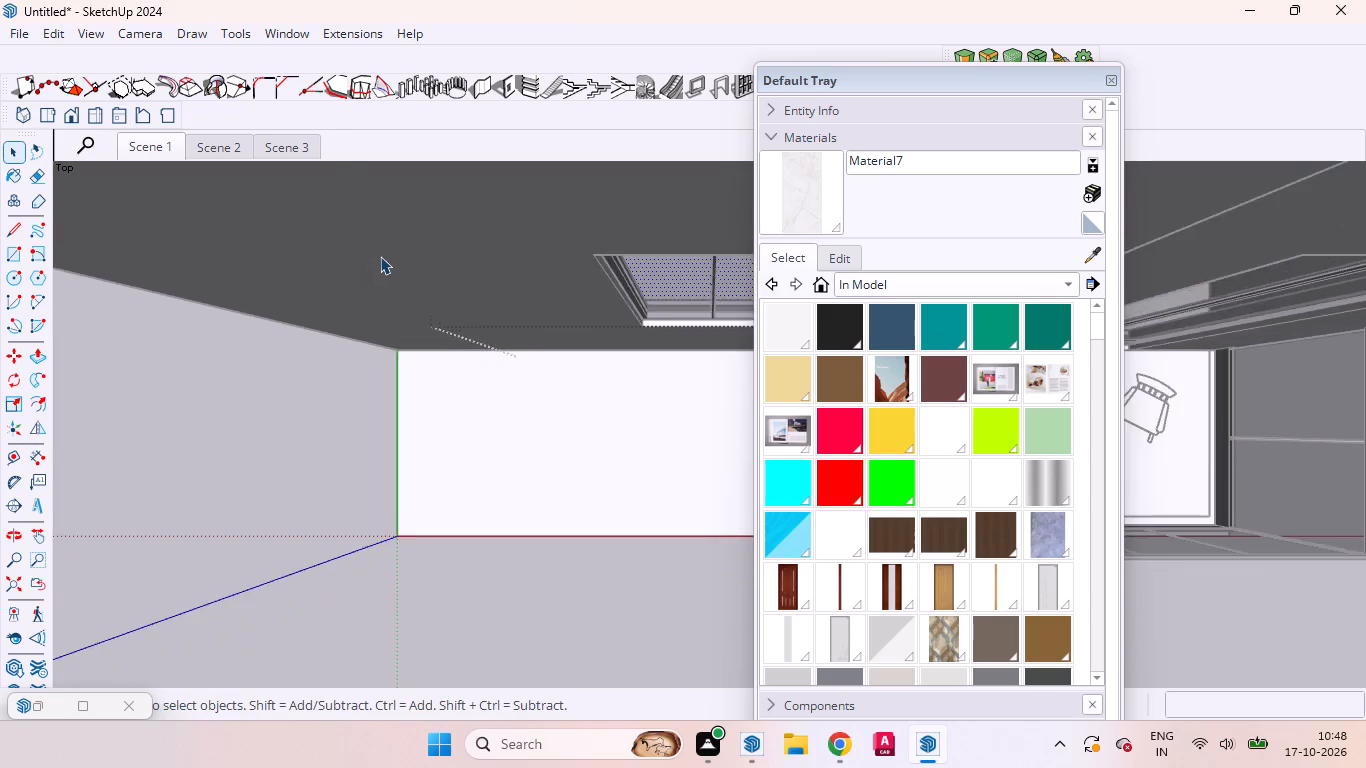
scroll(380, 256, down, 16)
scroll(386, 250, up, 1)
scroll(386, 250, down, 6)
scroll(386, 250, up, 1)
scroll(386, 250, down, 1)
click(420, 438)
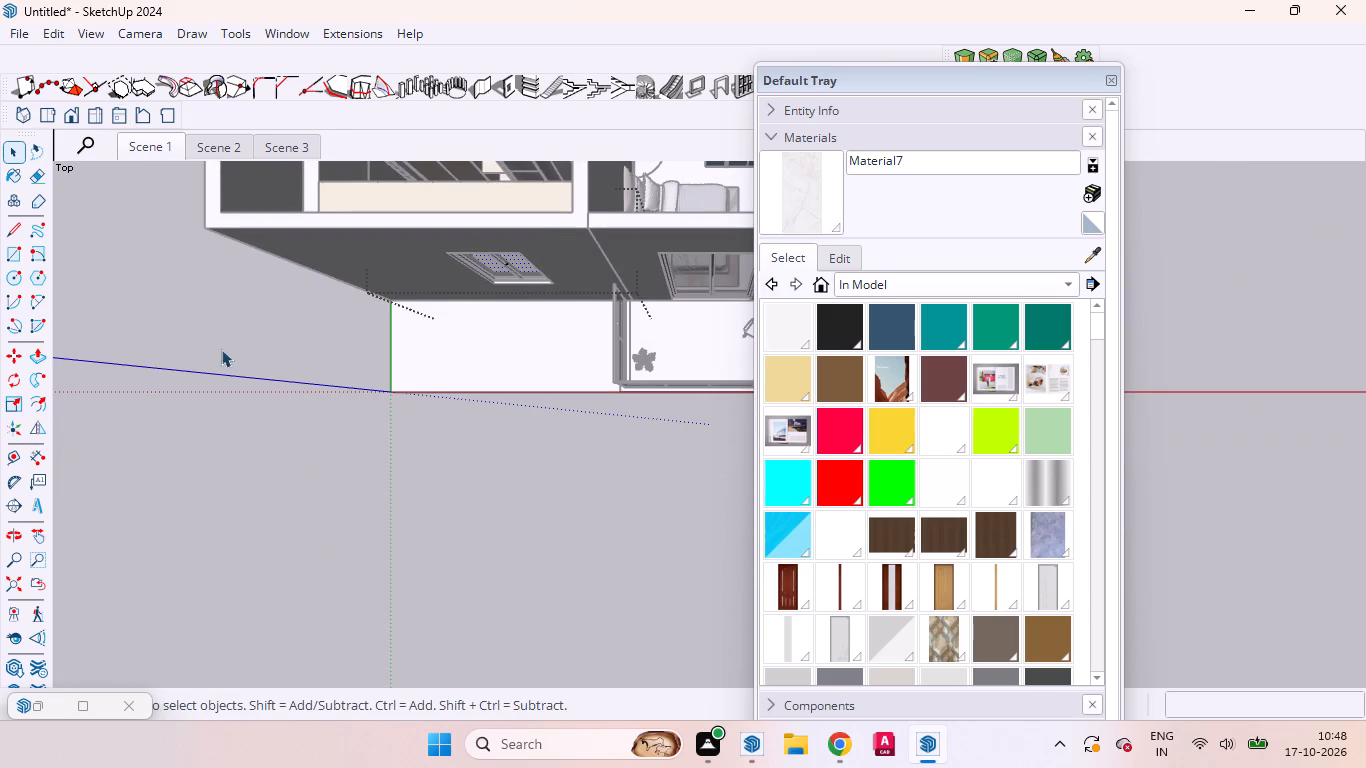
Examine the whole apartment model from outside and above, including the kitchen's overhead cabinets around the window.
middle_drag(184, 292, 336, 187)
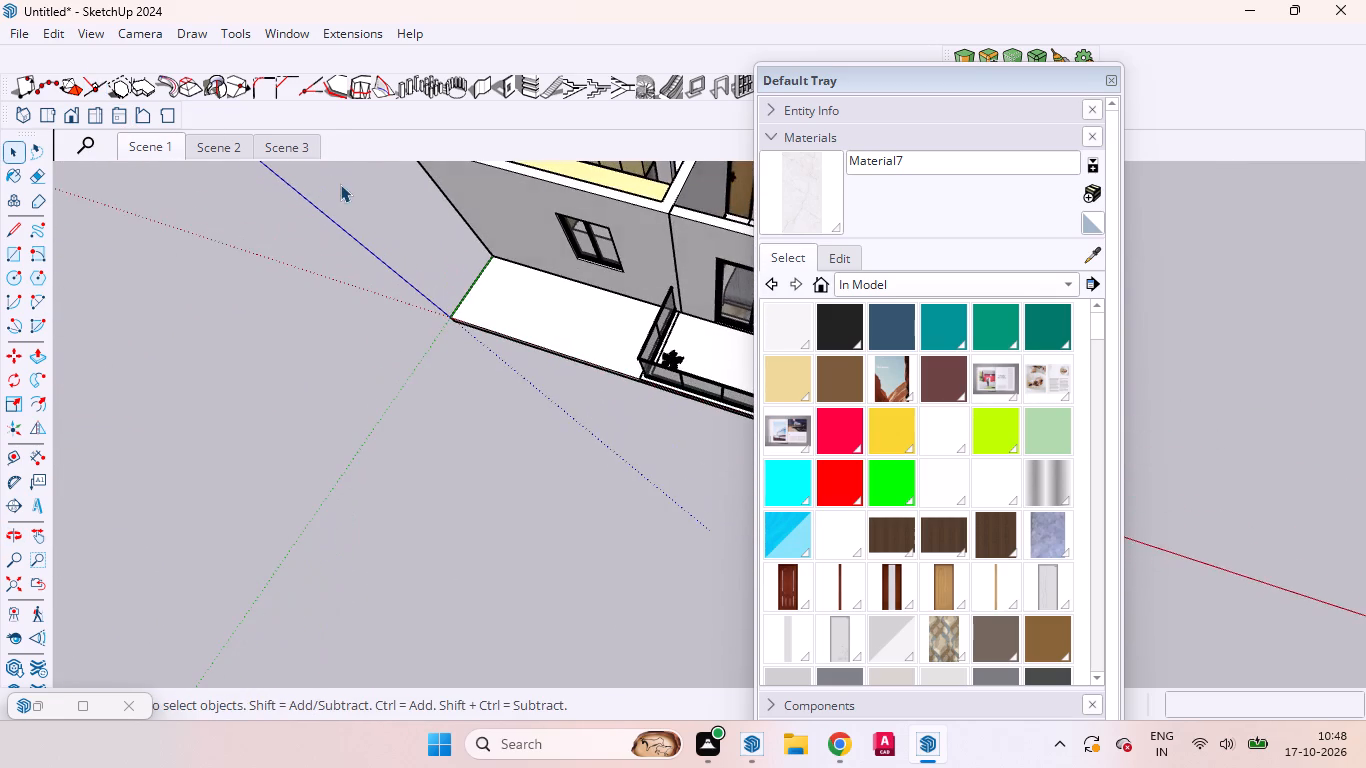
scroll(494, 247, up, 6)
scroll(525, 243, down, 4)
scroll(525, 243, up, 1)
scroll(525, 243, down, 8)
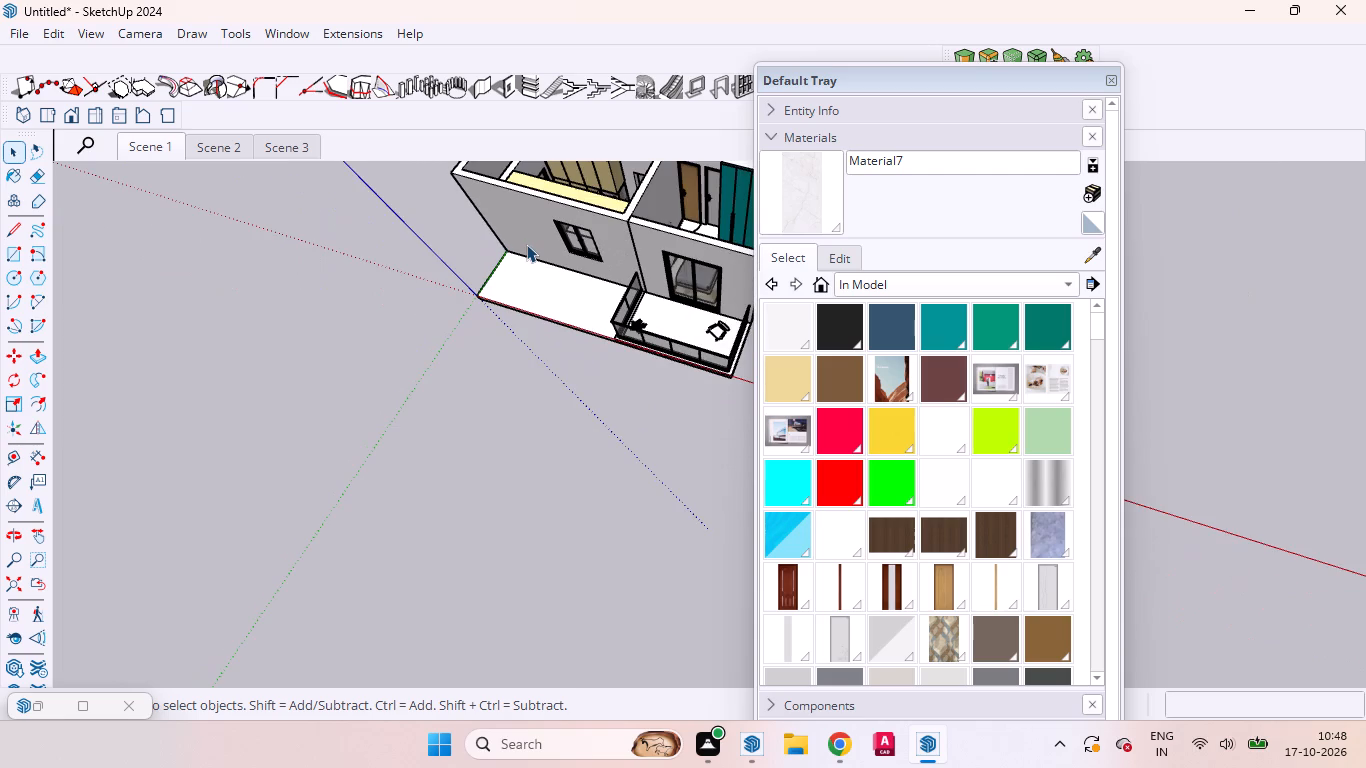
middle_drag(555, 279, 861, 304)
middle_drag(421, 318, 554, 308)
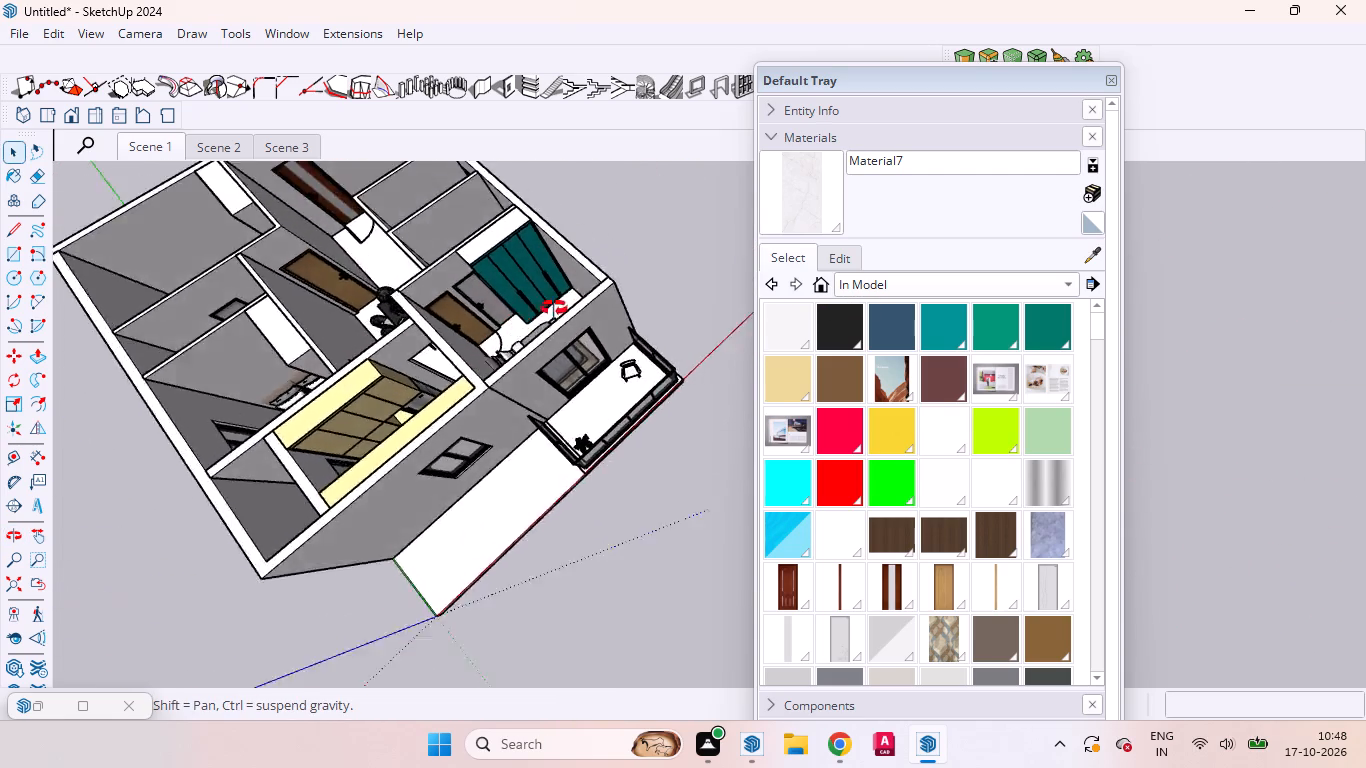
middle_drag(554, 308, 698, 269)
scroll(503, 259, down, 1)
scroll(502, 259, up, 1)
scroll(500, 258, down, 7)
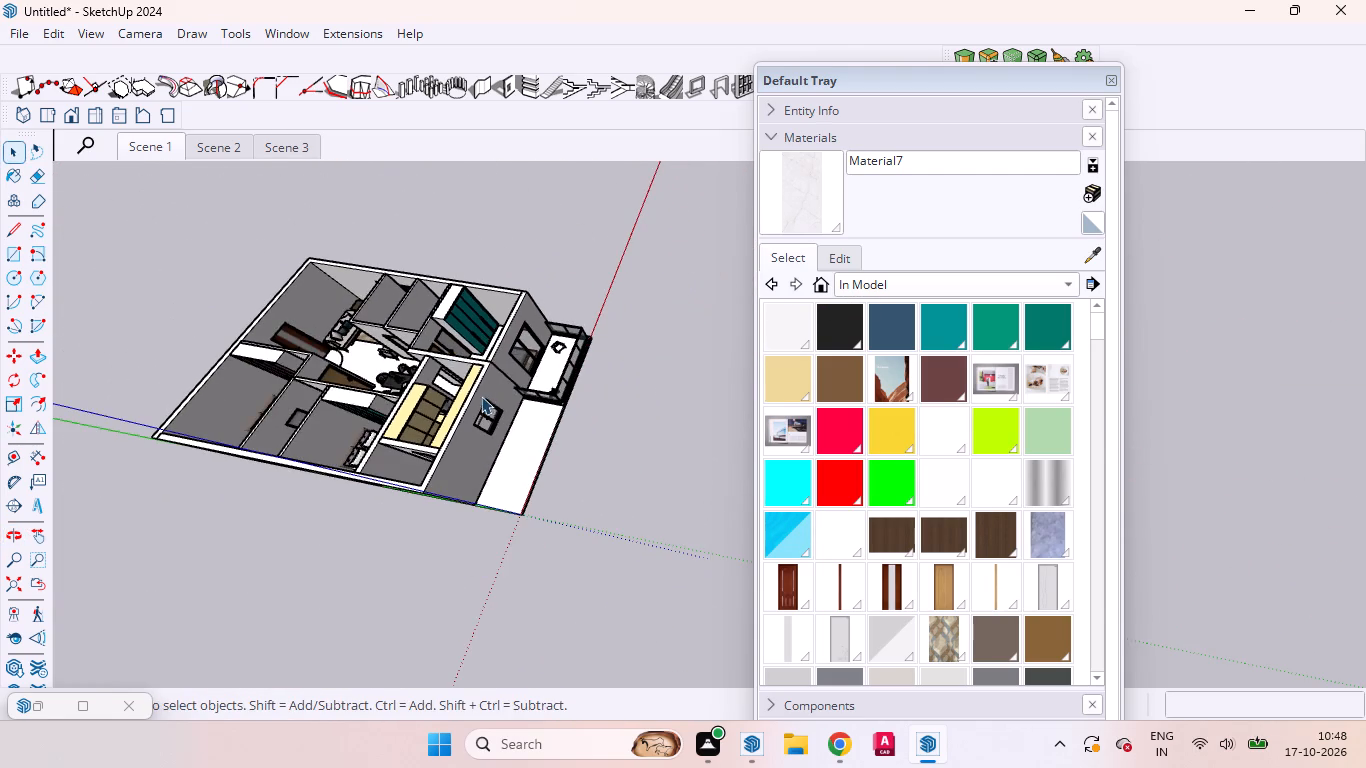
middle_drag(479, 392, 624, 290)
scroll(408, 290, down, 3)
scroll(362, 412, up, 4)
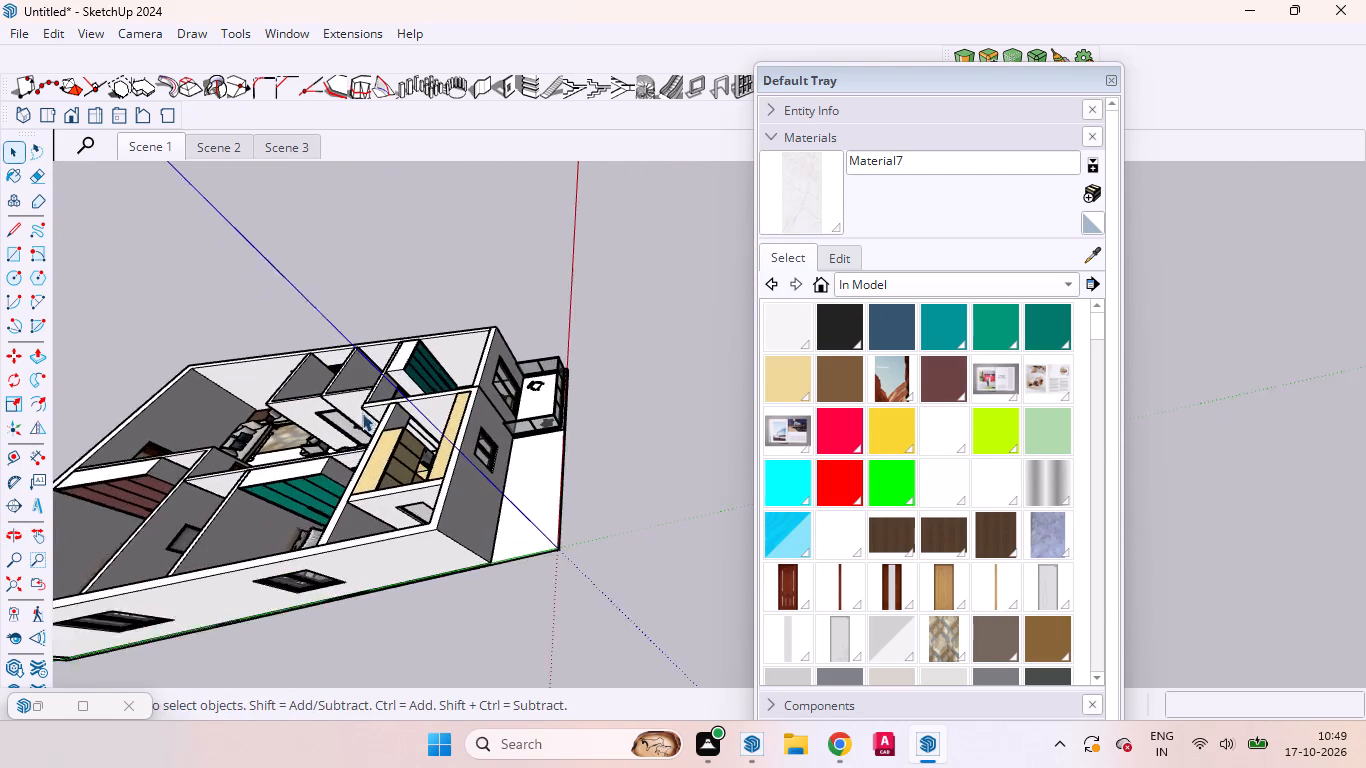
scroll(362, 413, up, 1)
scroll(458, 413, up, 3)
middle_drag(458, 438, 644, 315)
scroll(278, 293, down, 4)
scroll(317, 465, up, 6)
scroll(317, 470, down, 1)
middle_drag(324, 458, 454, 445)
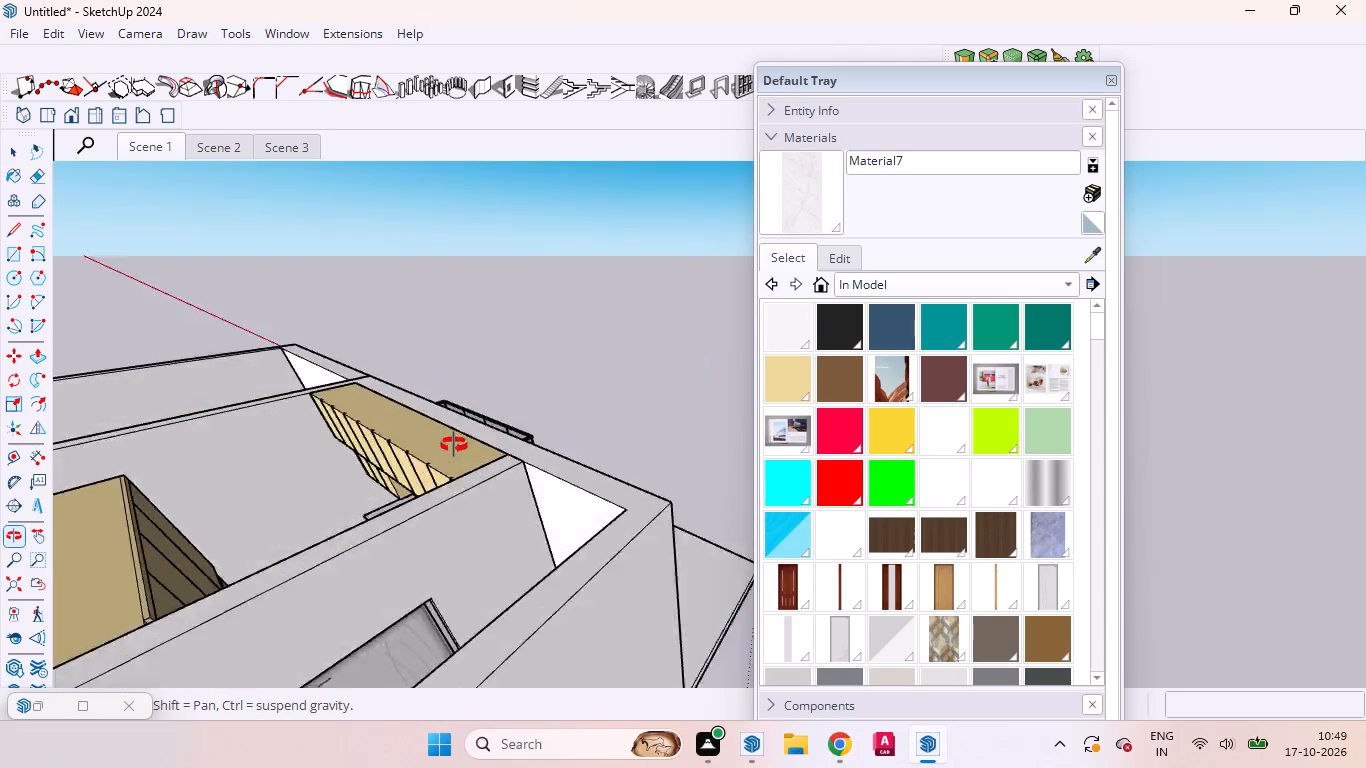
middle_drag(454, 445, 517, 435)
scroll(418, 597, up, 6)
middle_drag(444, 551, 500, 459)
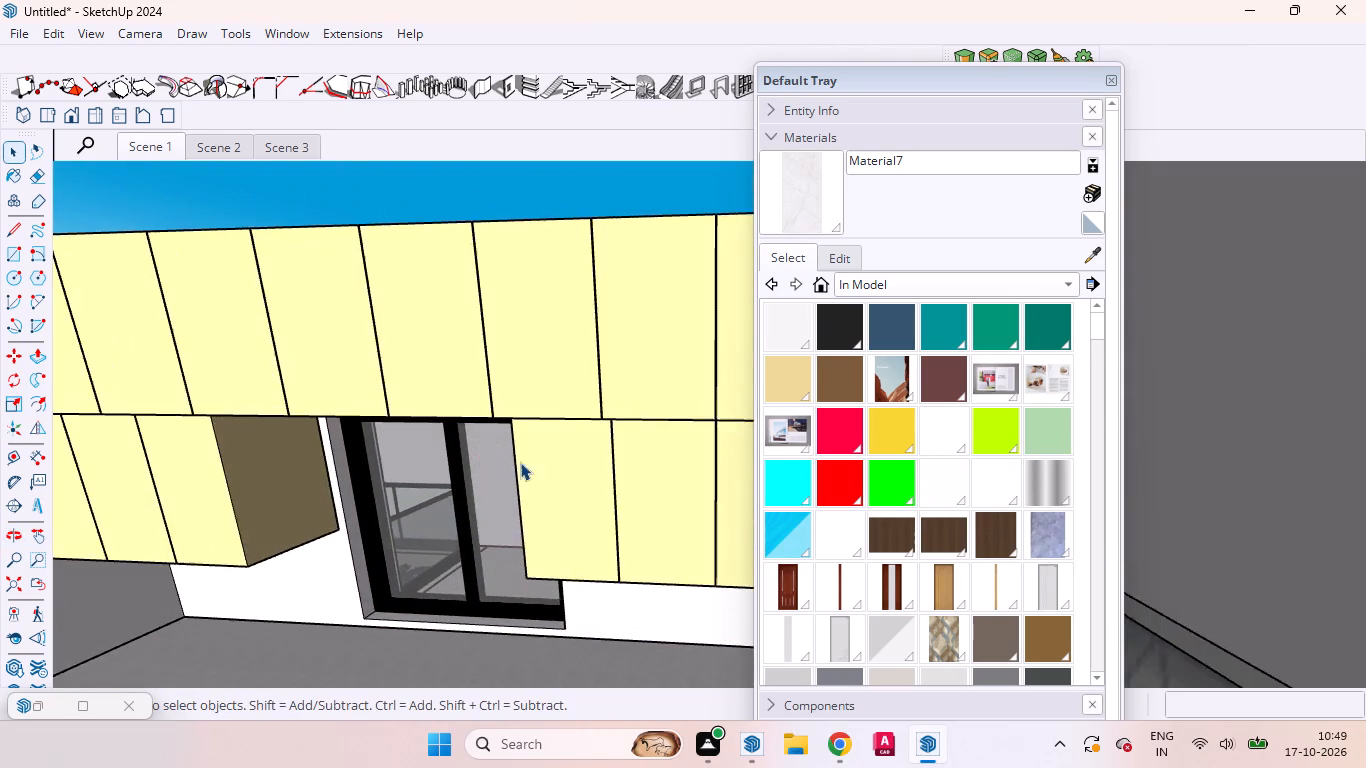
scroll(487, 462, down, 4)
scroll(421, 374, down, 1)
From Scene 1, open 3D Warehouse and search its models for "window curtains".
click(146, 139)
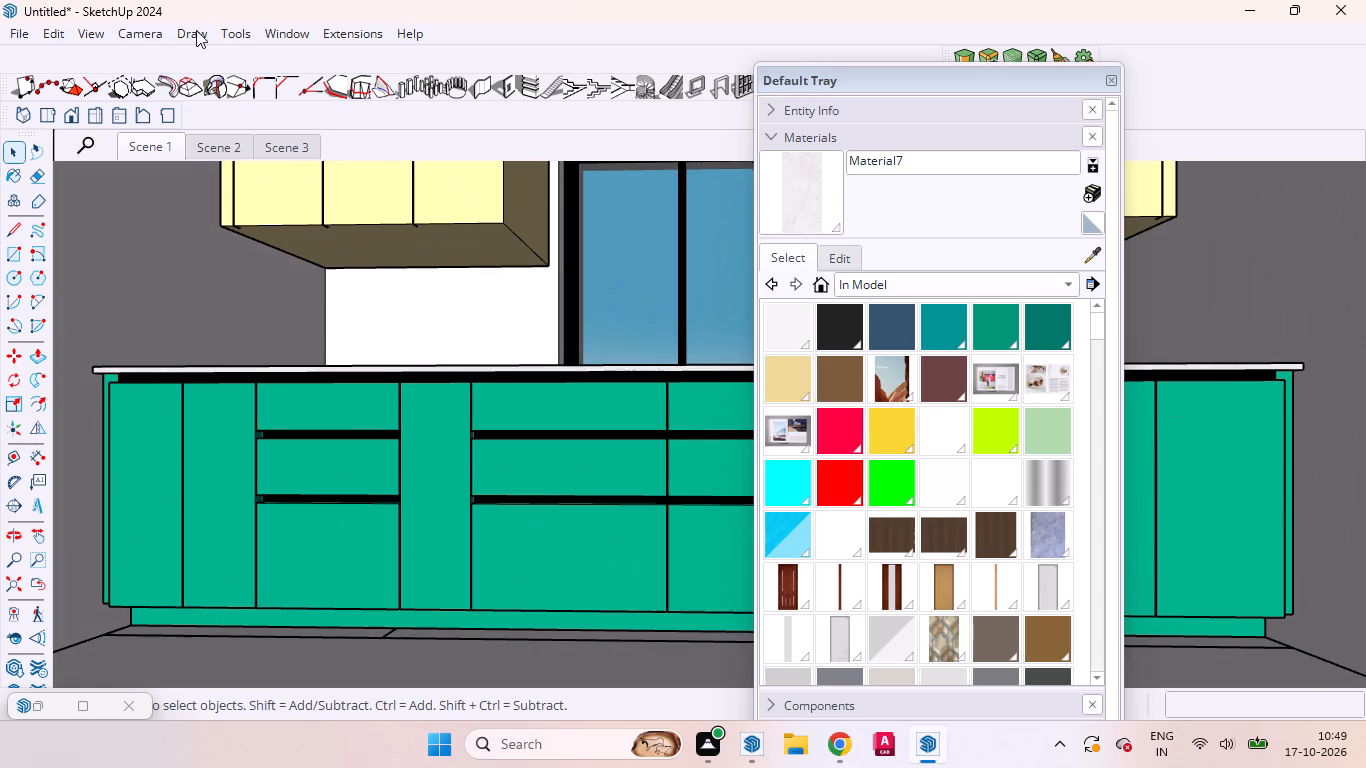
click(284, 29)
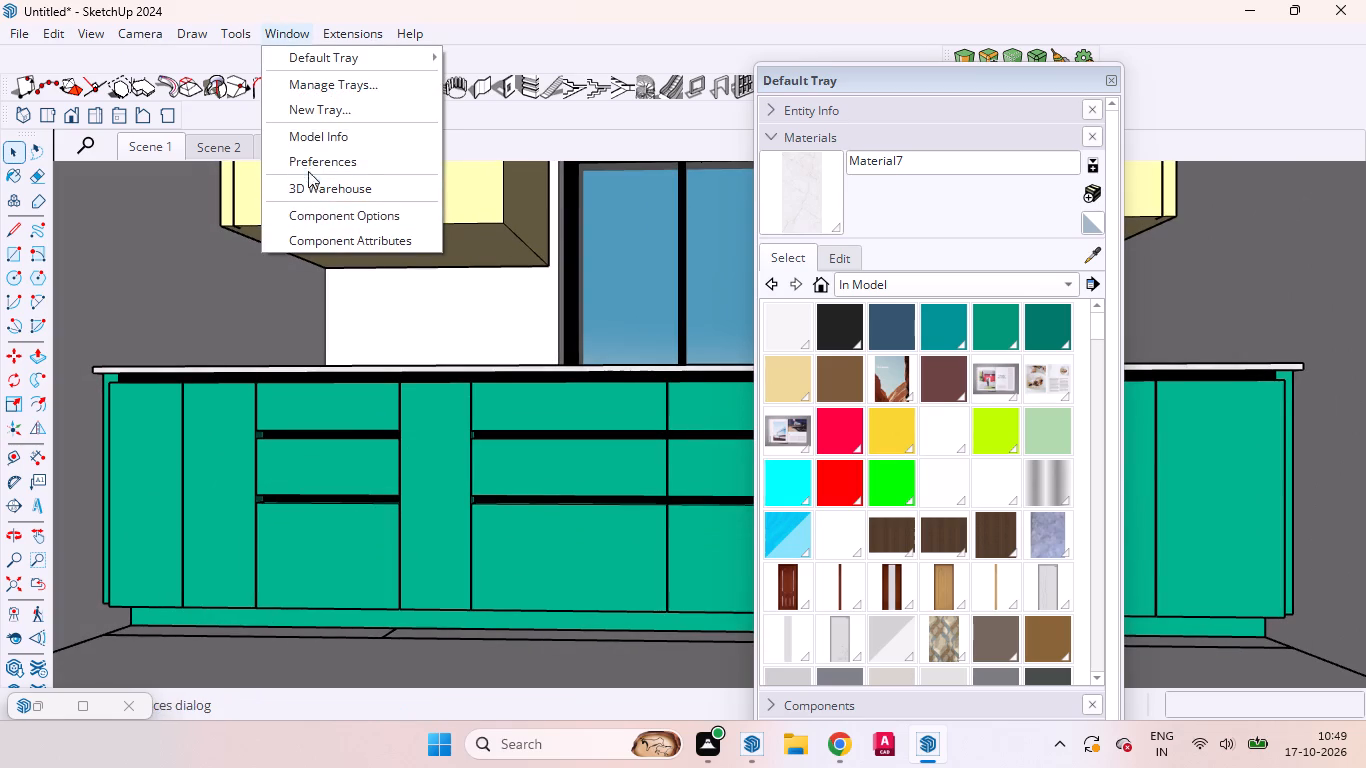
click(306, 178)
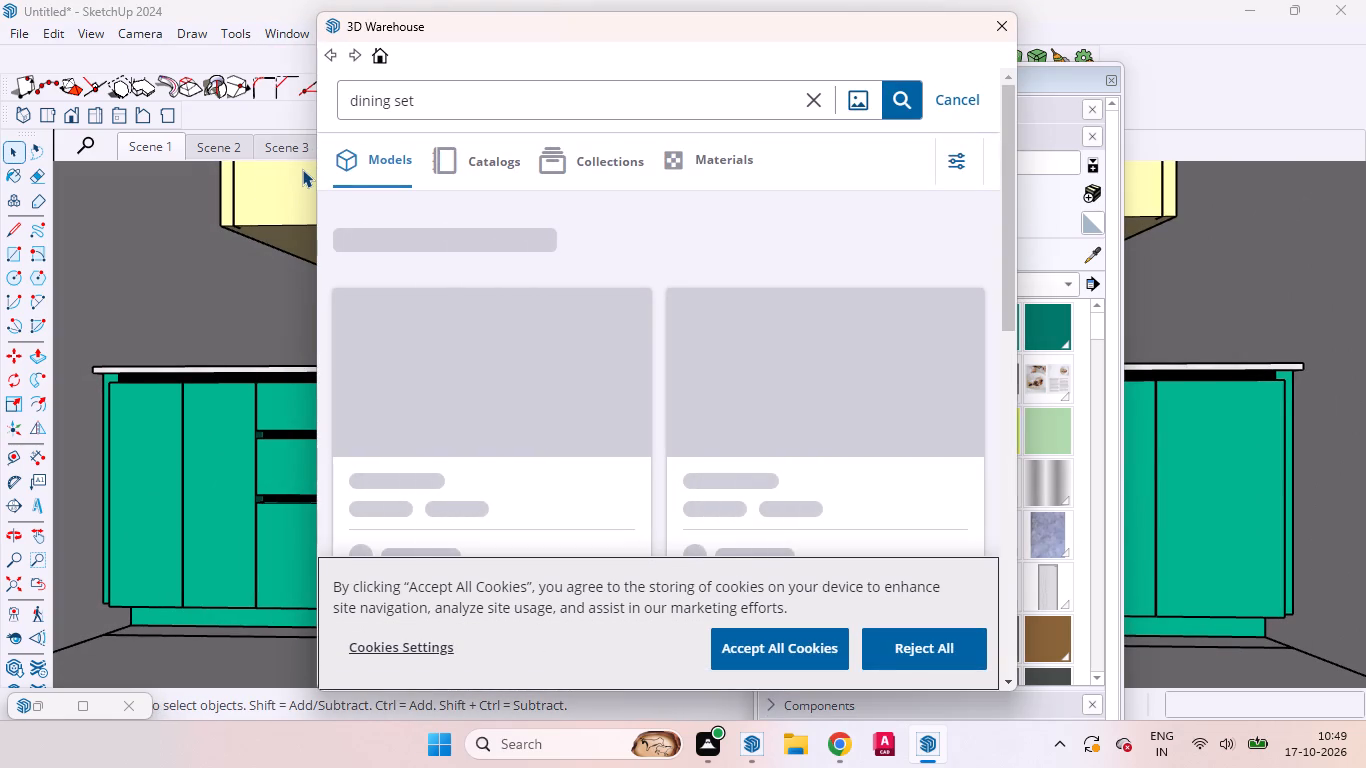
click(412, 95)
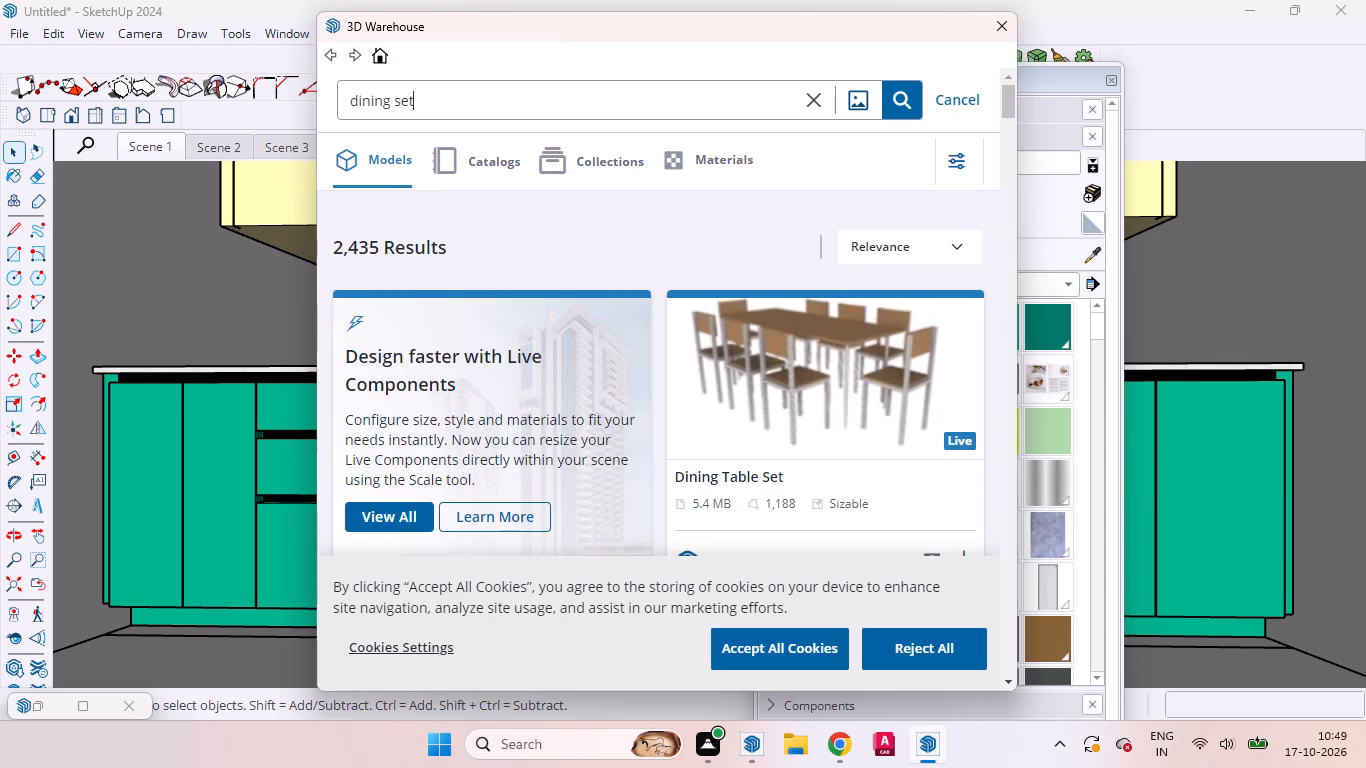
drag(416, 99, 332, 117)
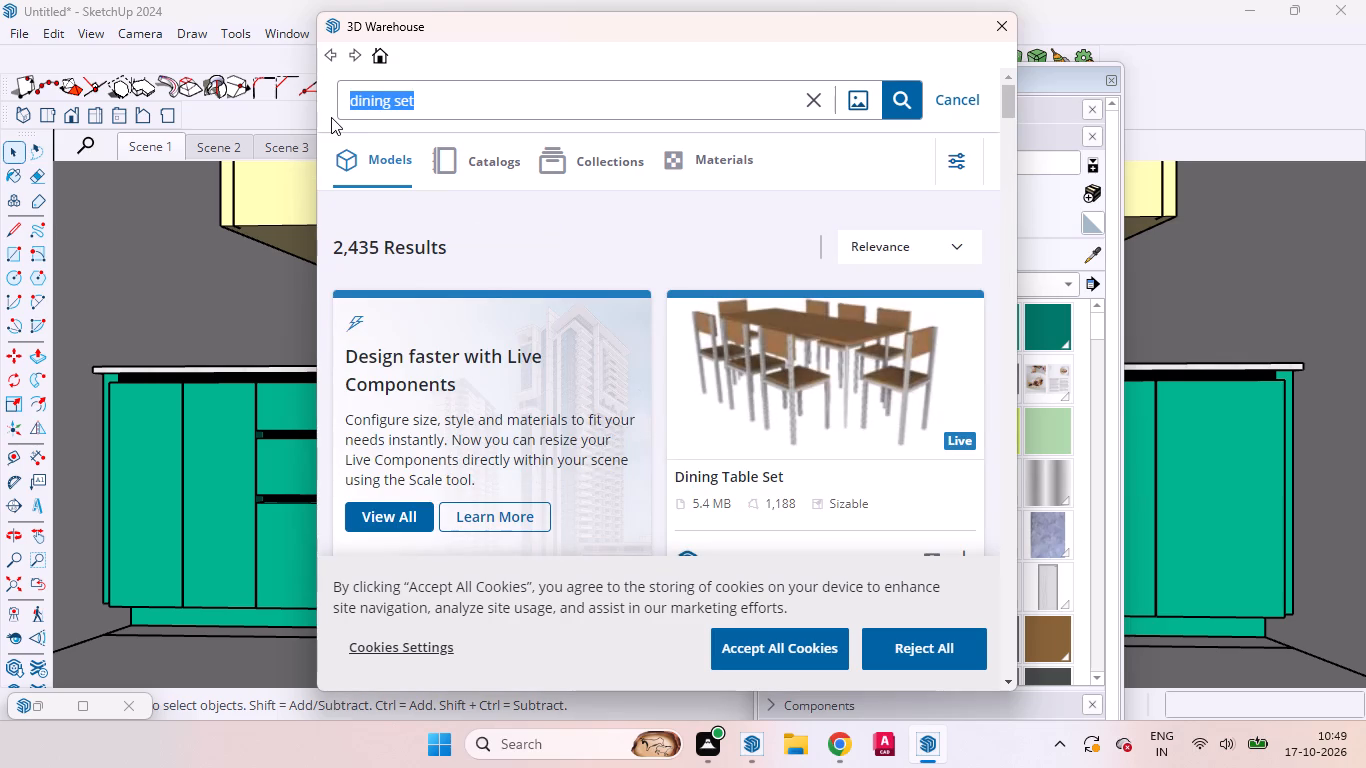
key(BackSpace)
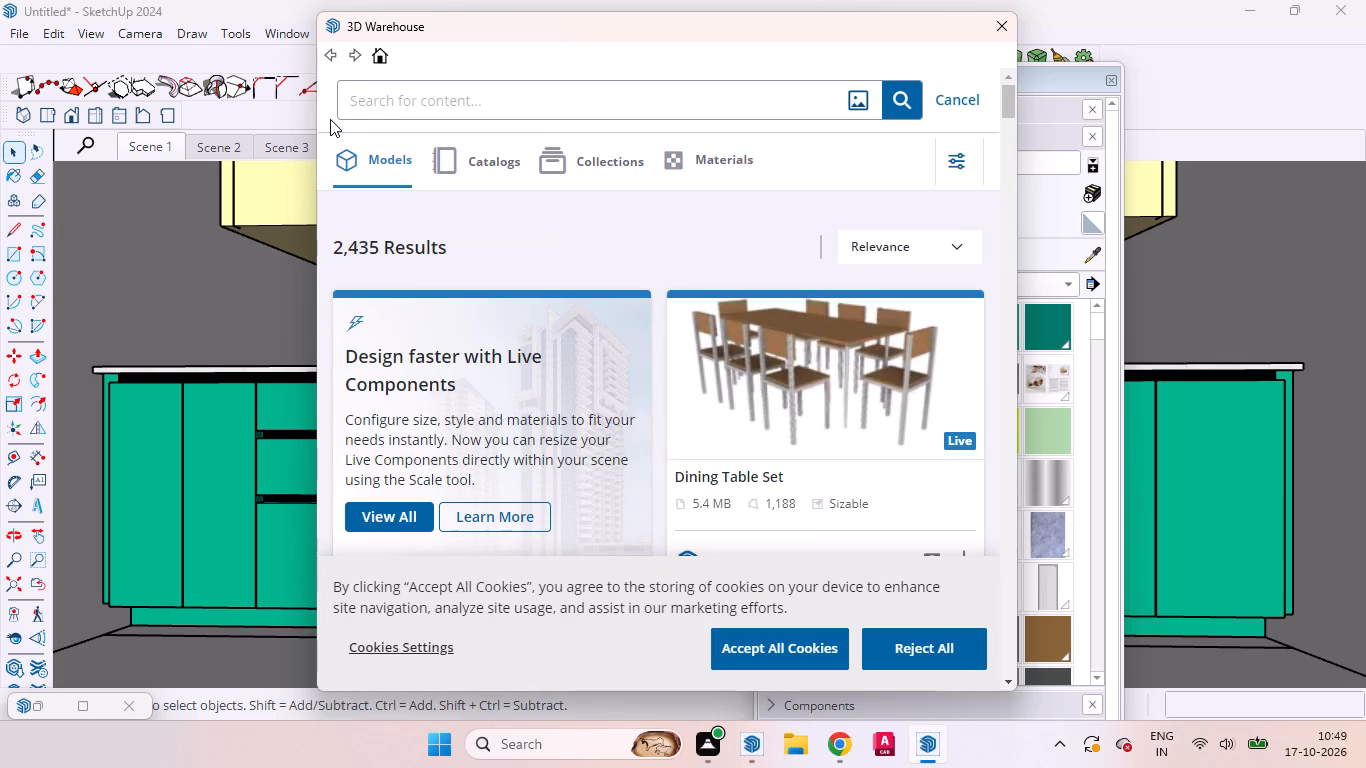
text(wi)
key(n)
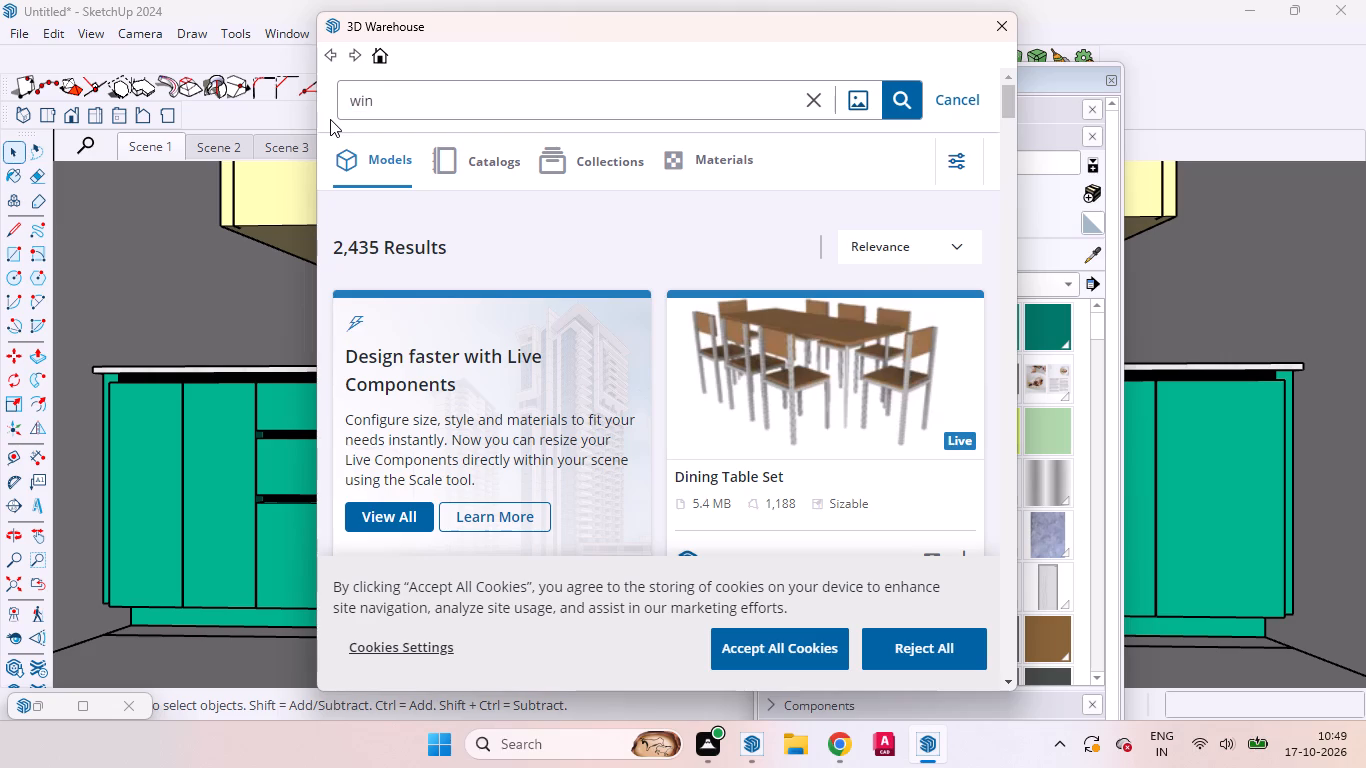
text(dow)
key(space)
text(cur)
text(tain)
key(s)
key(Return)
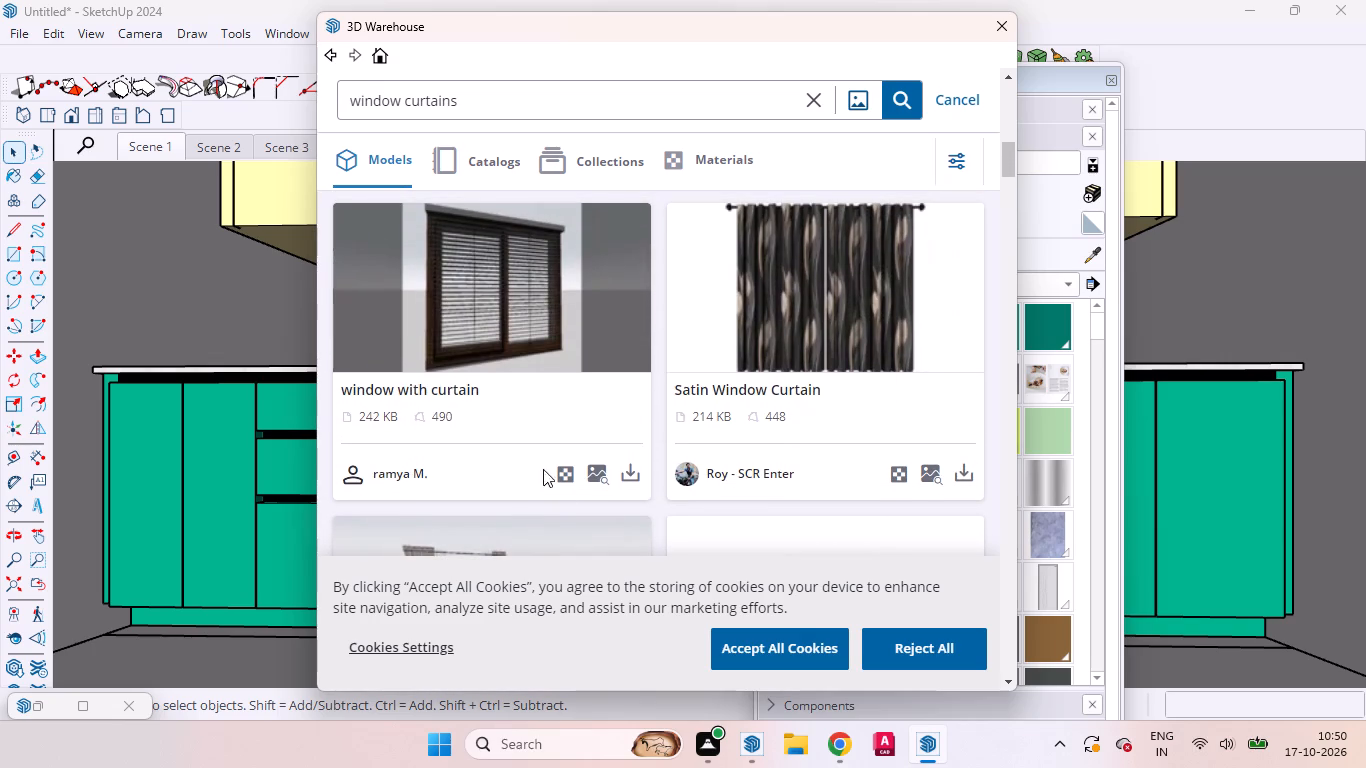
Load the "window with curtain" blinds model directly into the model and place it outside the apartment, on the exterior slab beside the balcony.
click(628, 478)
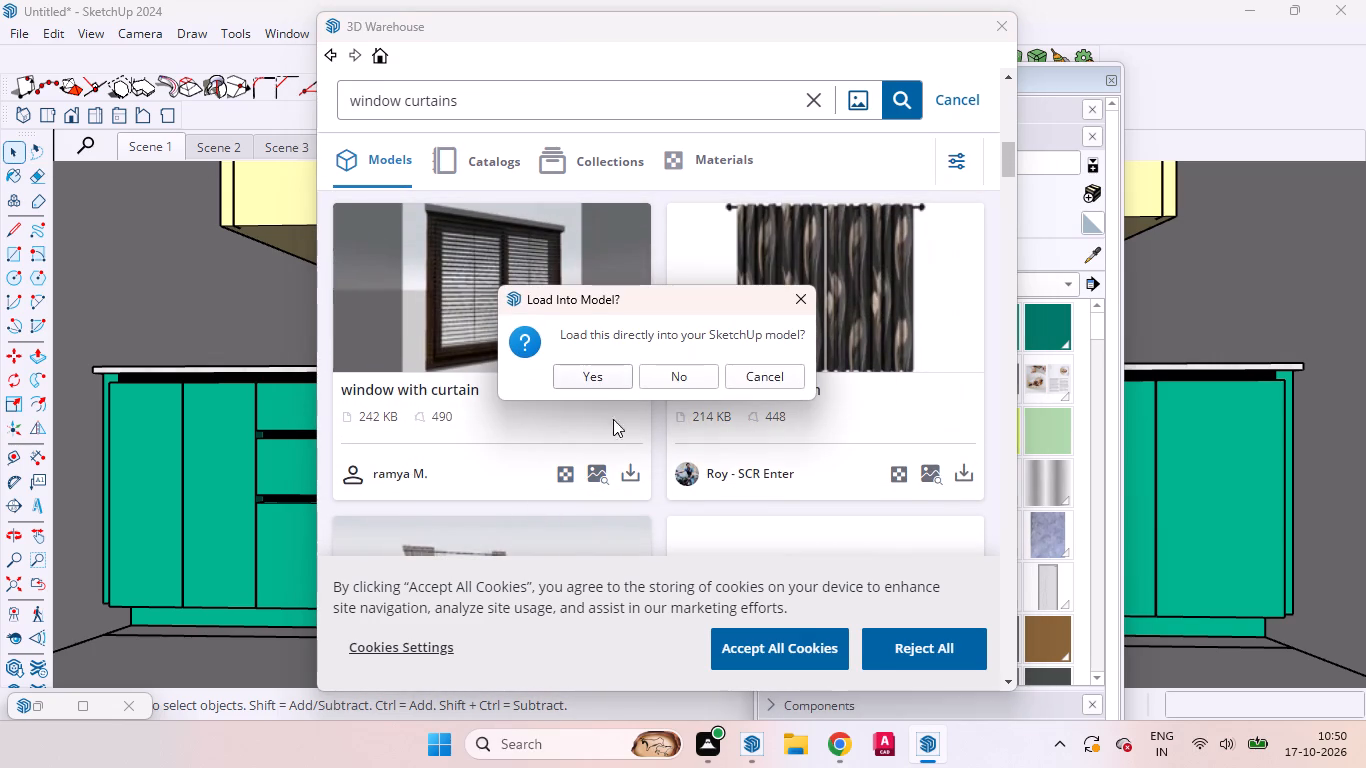
click(599, 376)
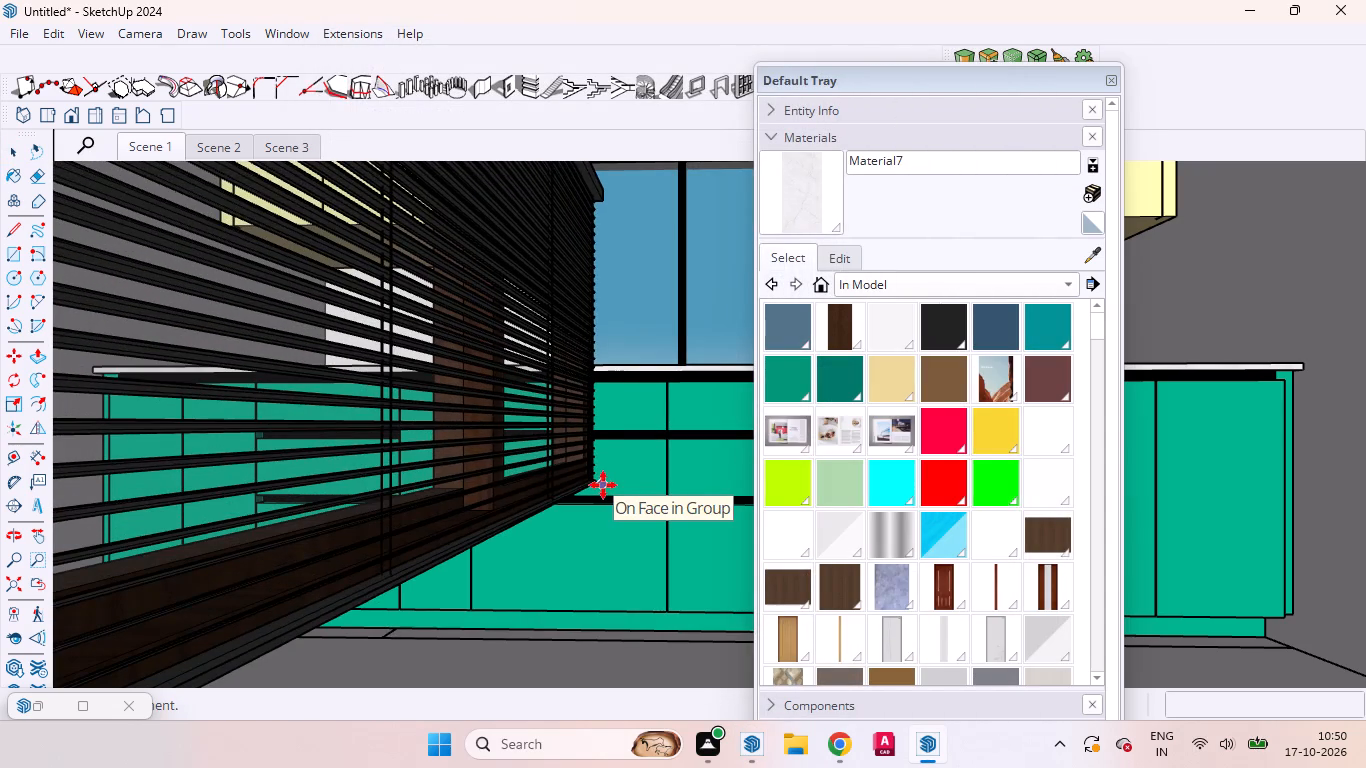
scroll(603, 485, down, 4)
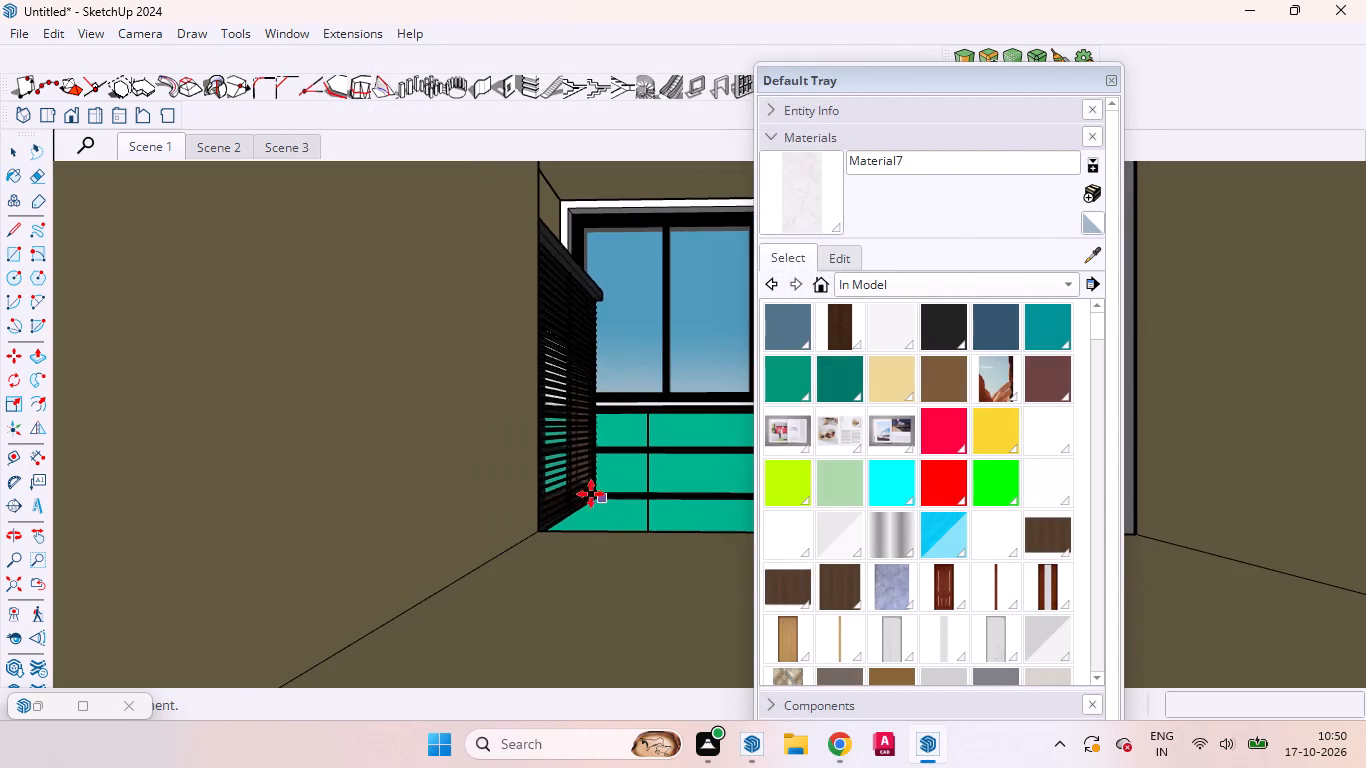
click(51, 118)
scroll(455, 409, down, 2)
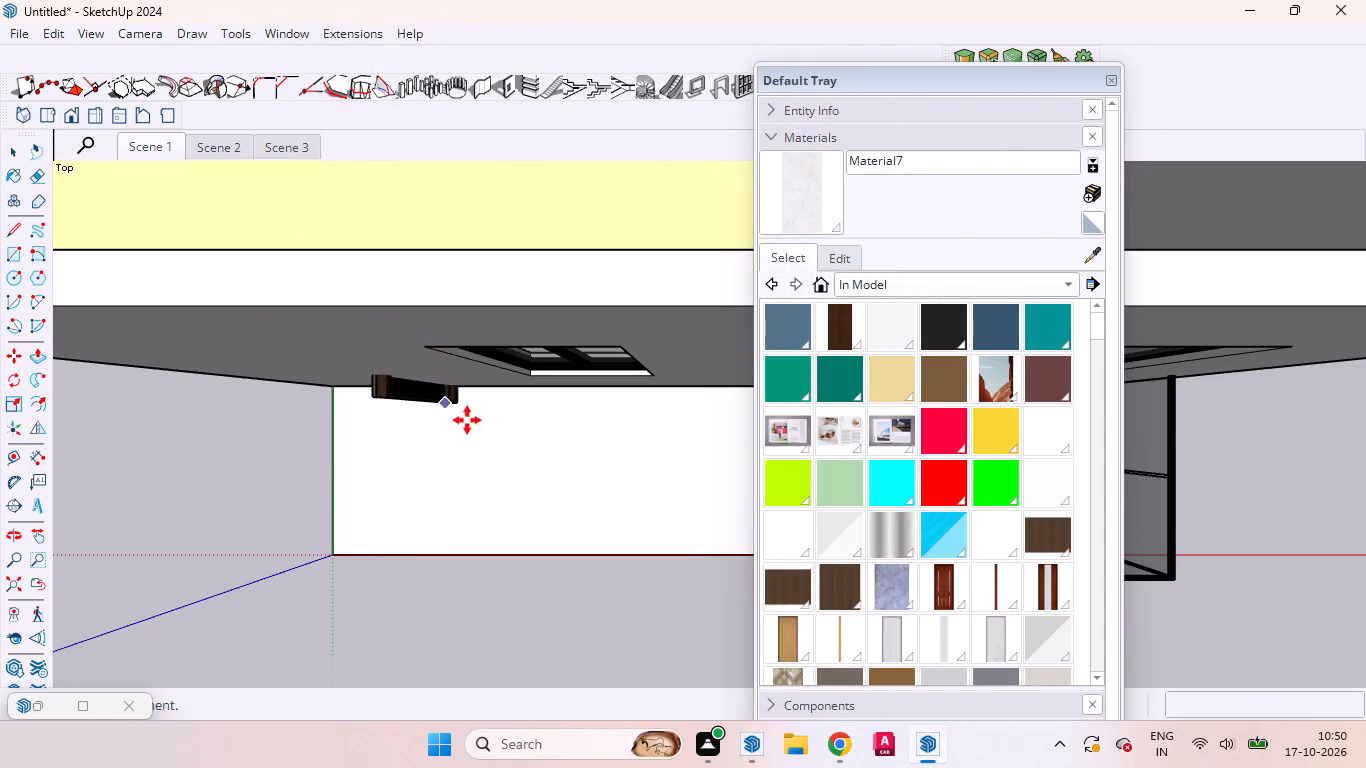
scroll(467, 420, down, 6)
scroll(521, 532, up, 10)
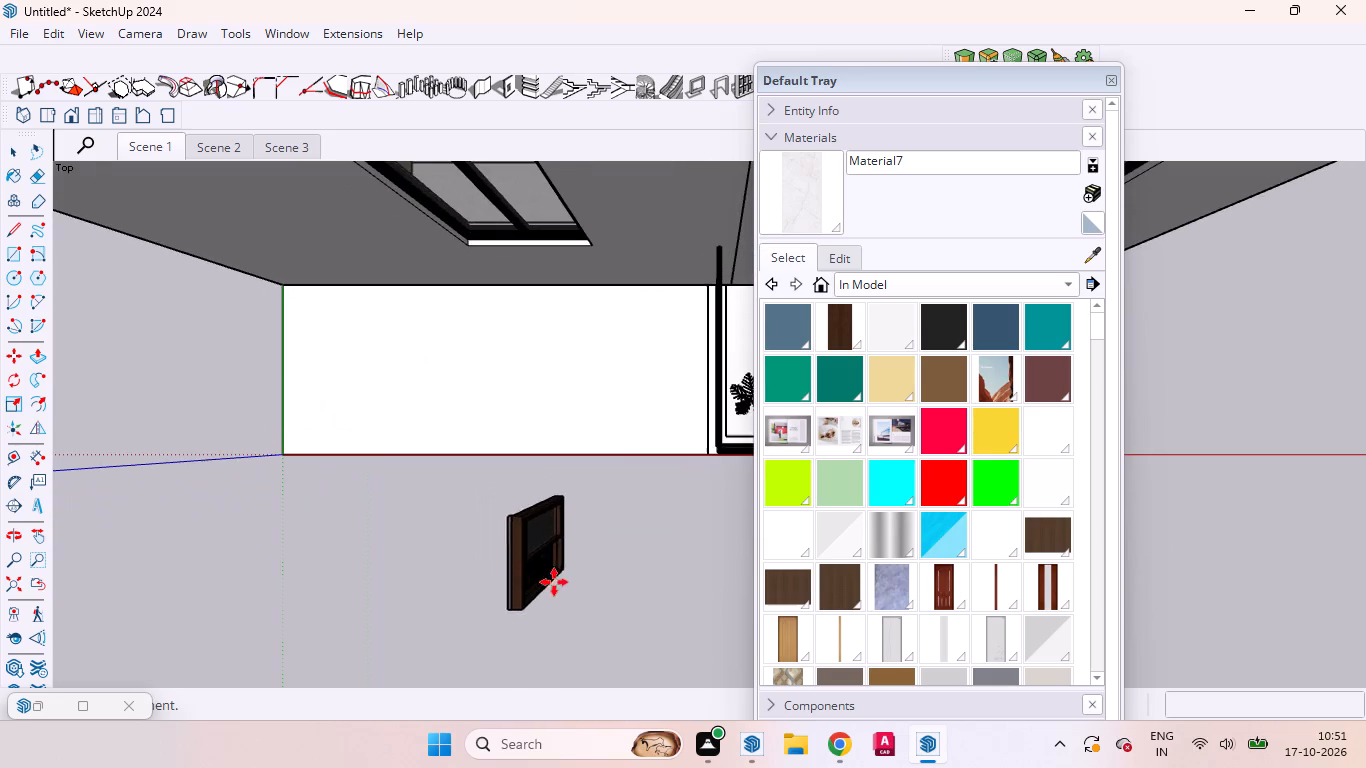
middle_drag(537, 581, 268, 248)
scroll(427, 289, up, 1)
scroll(431, 293, down, 2)
scroll(431, 294, up, 2)
scroll(431, 294, down, 1)
scroll(431, 294, up, 1)
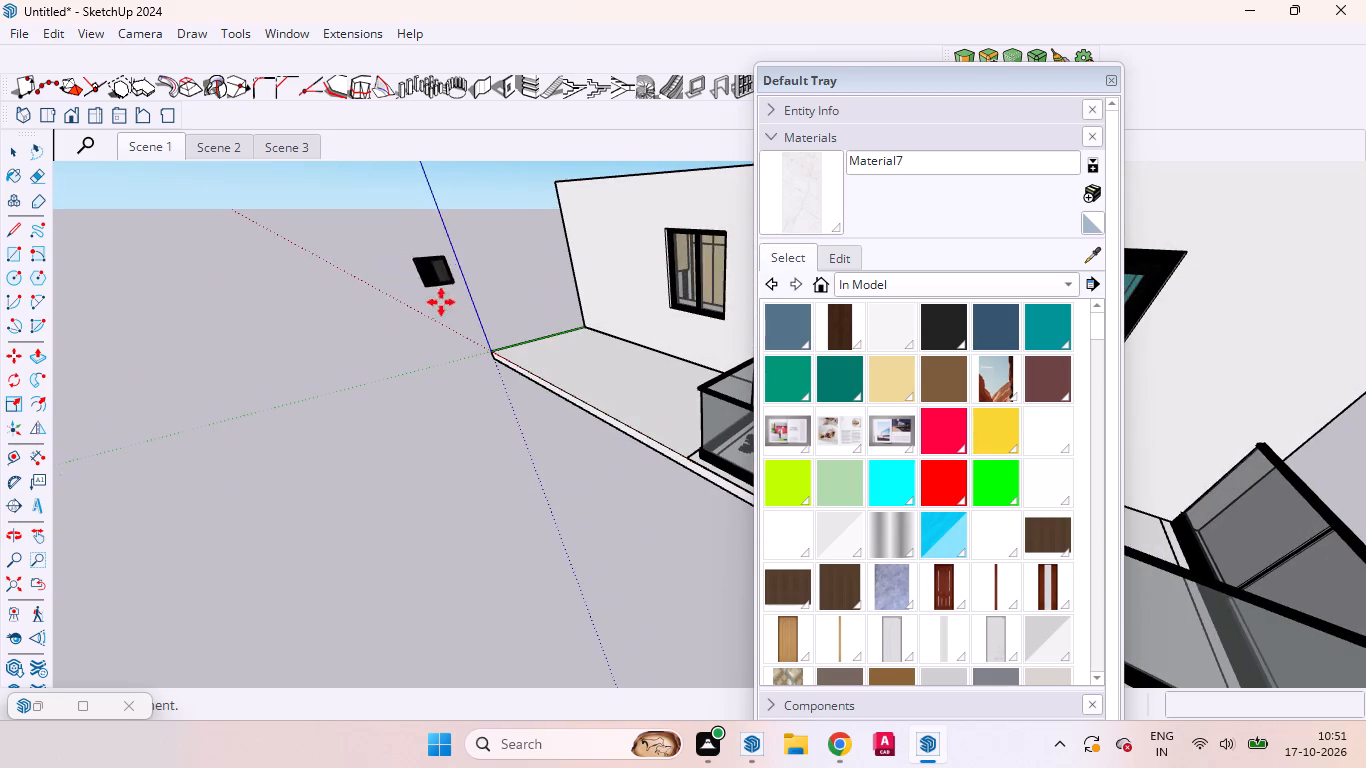
scroll(441, 302, down, 1)
scroll(450, 310, up, 5)
scroll(589, 365, down, 6)
scroll(574, 376, up, 14)
scroll(544, 389, down, 7)
scroll(544, 389, up, 4)
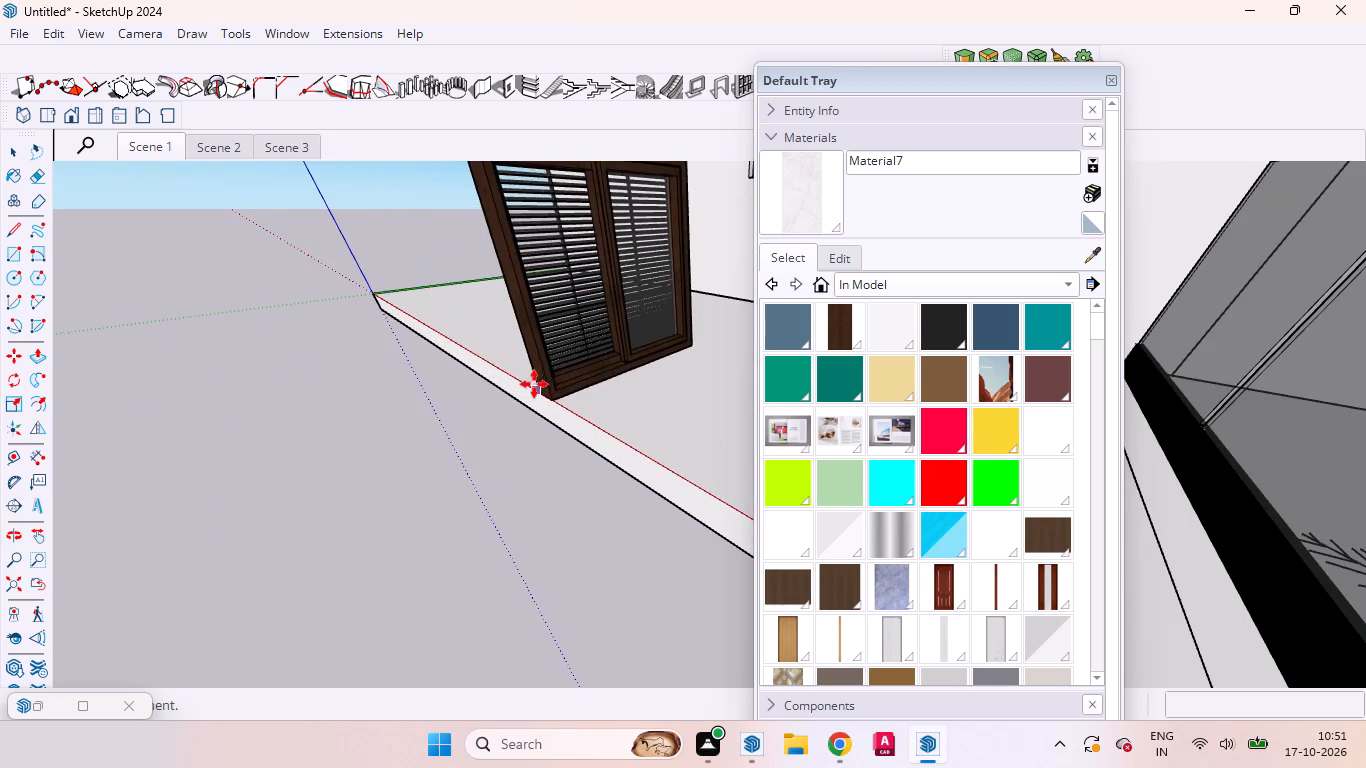
click(508, 353)
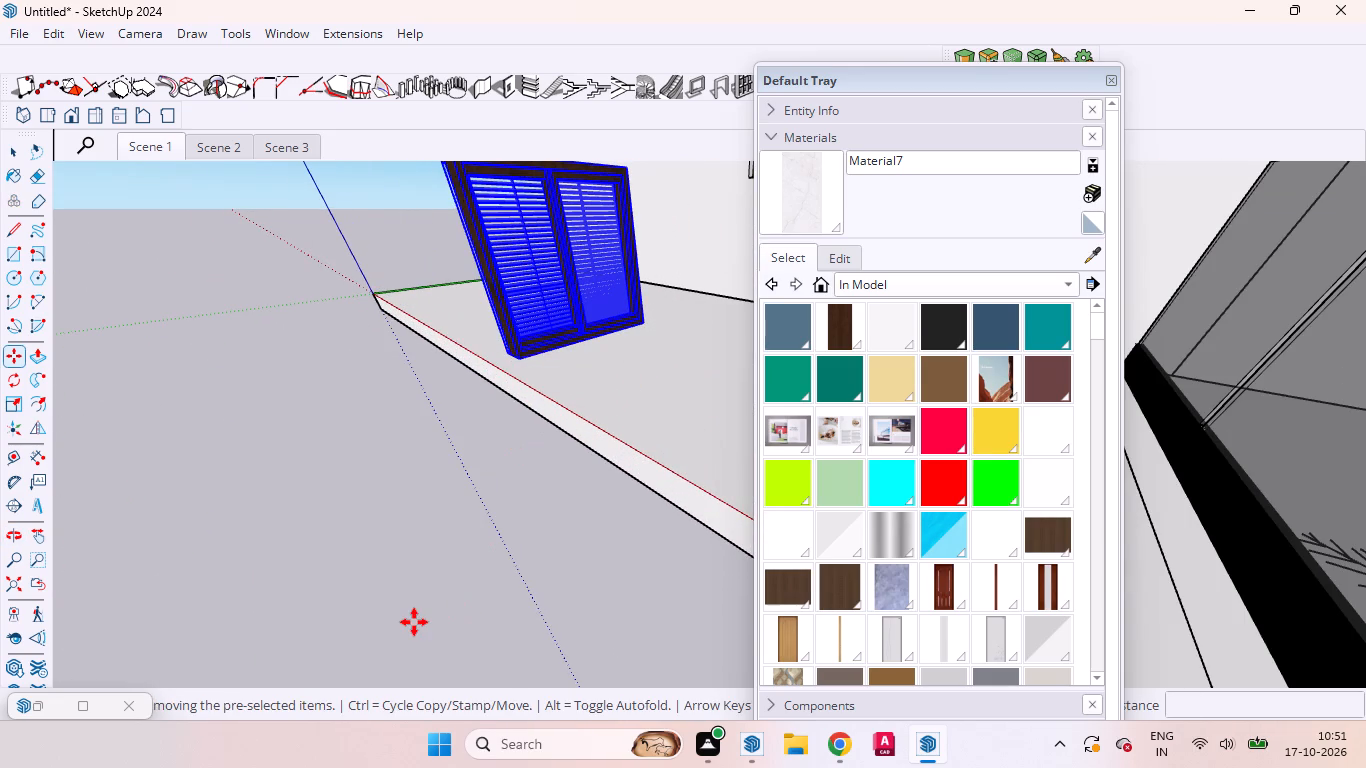
Rotate the placed blinds window 90 degrees about the vertical blue axis.
key(q)
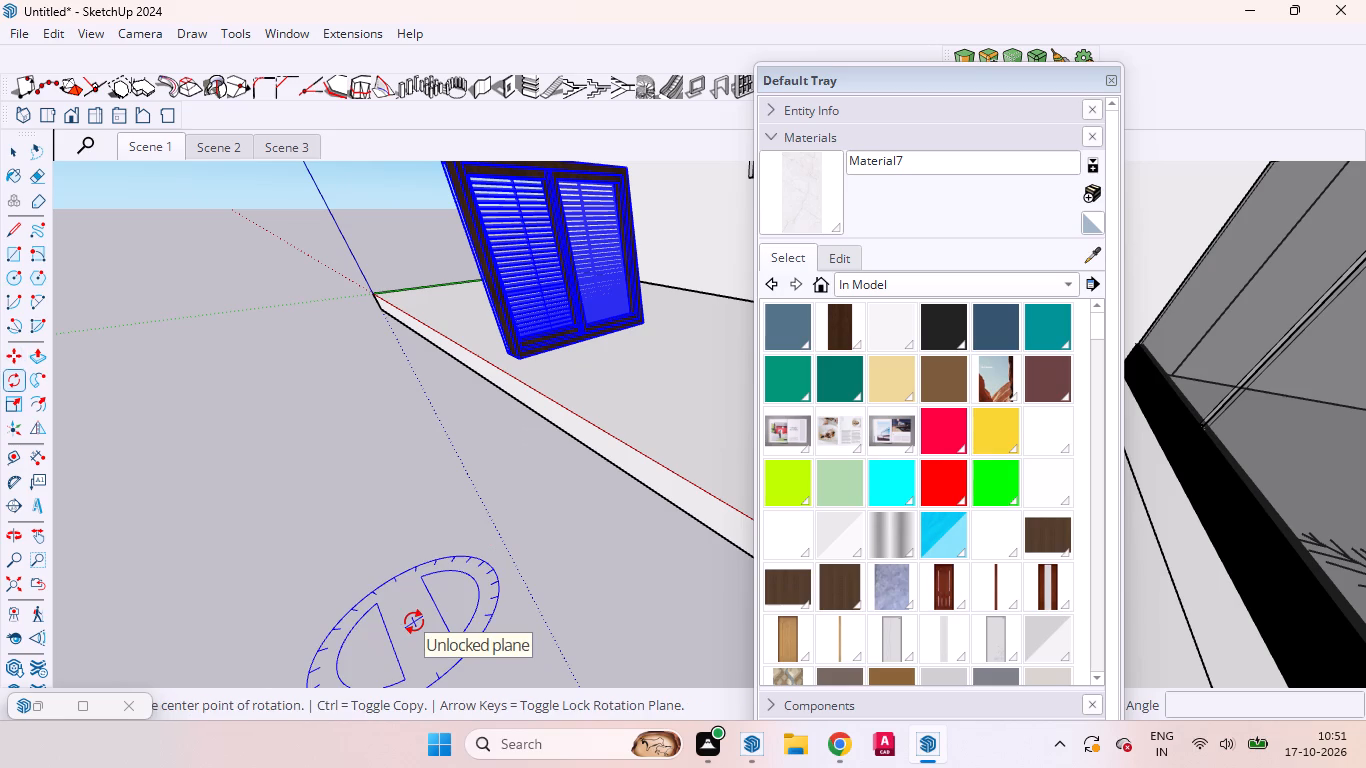
click(472, 549)
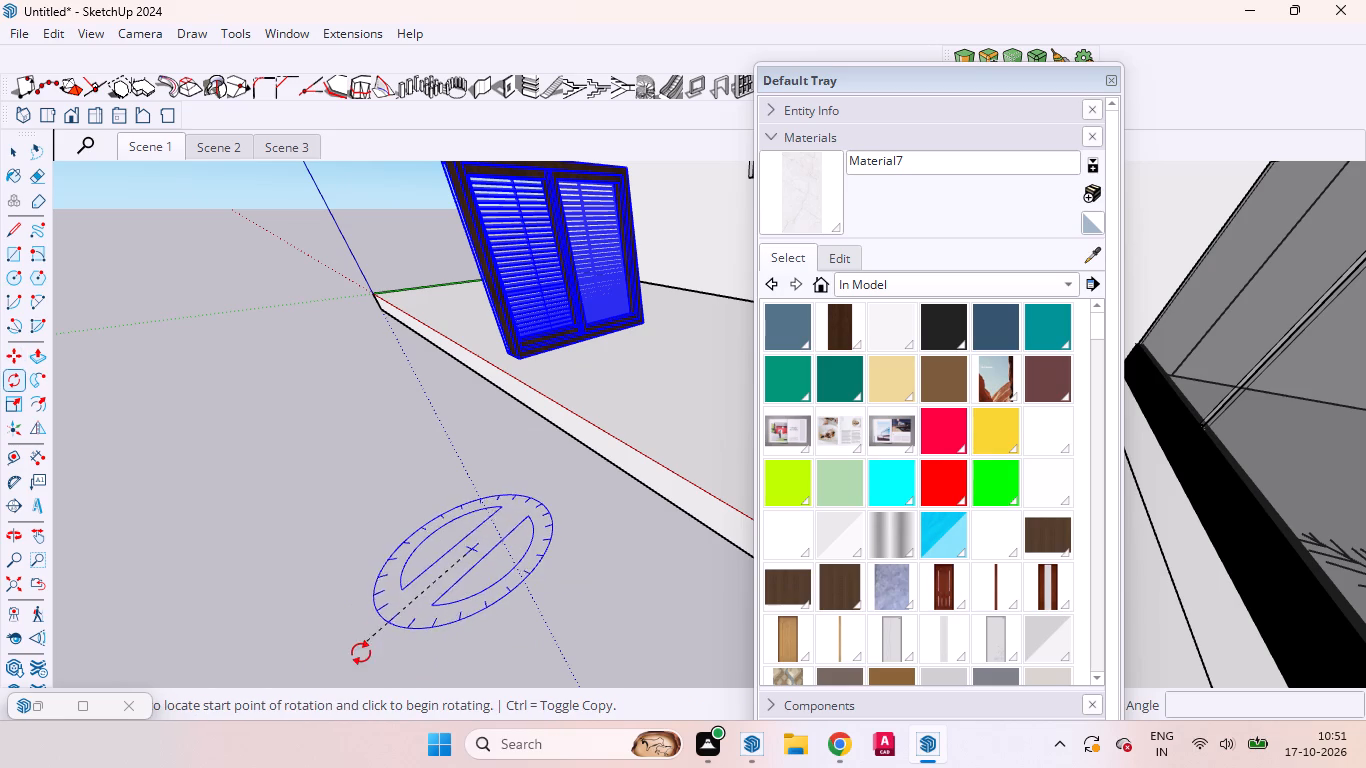
click(287, 650)
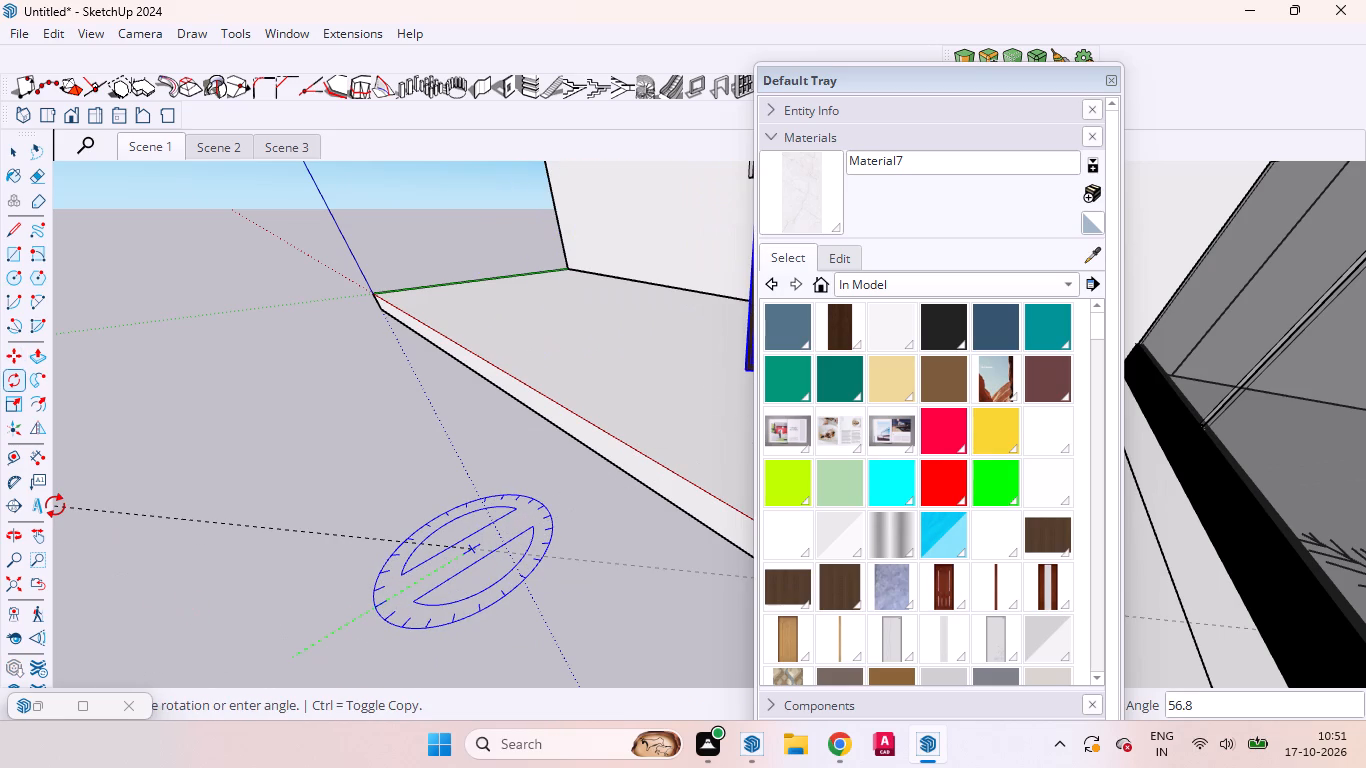
text(90)
key(Return)
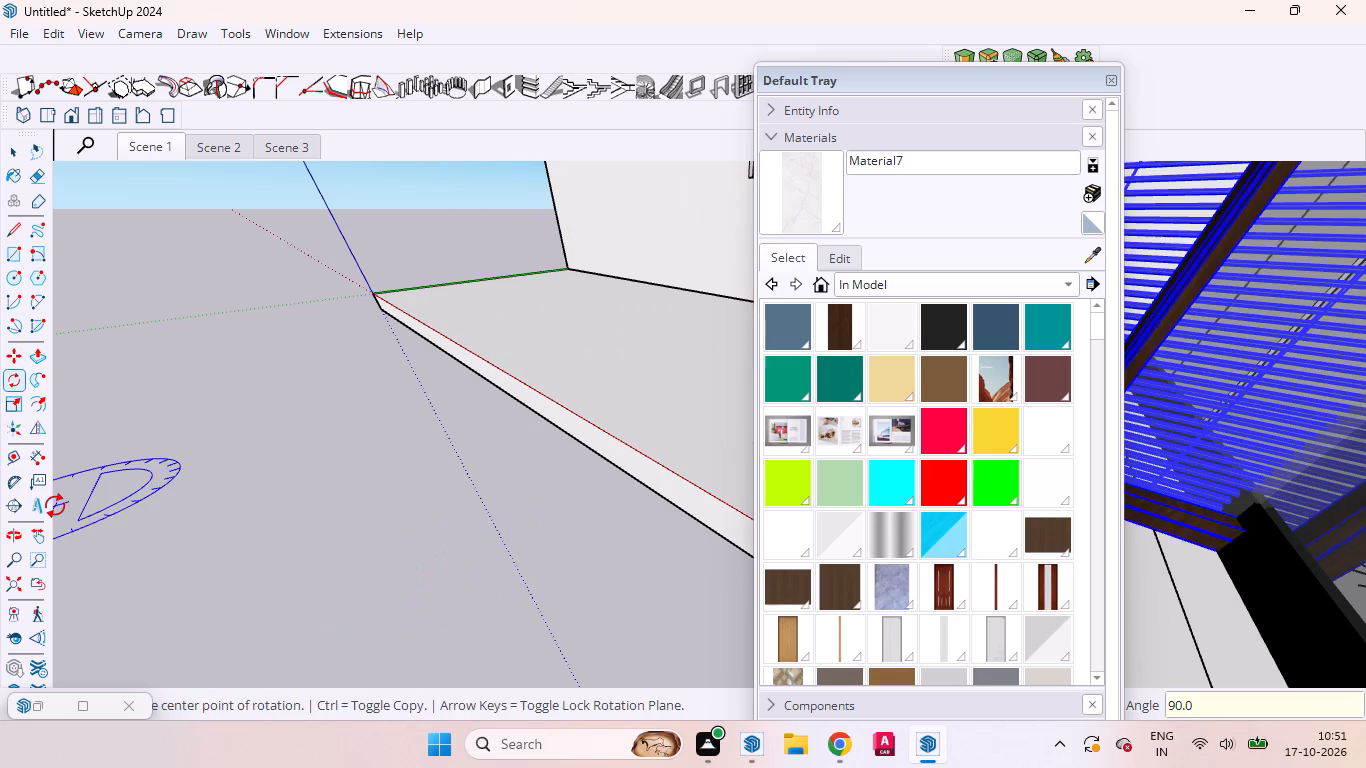
key(space)
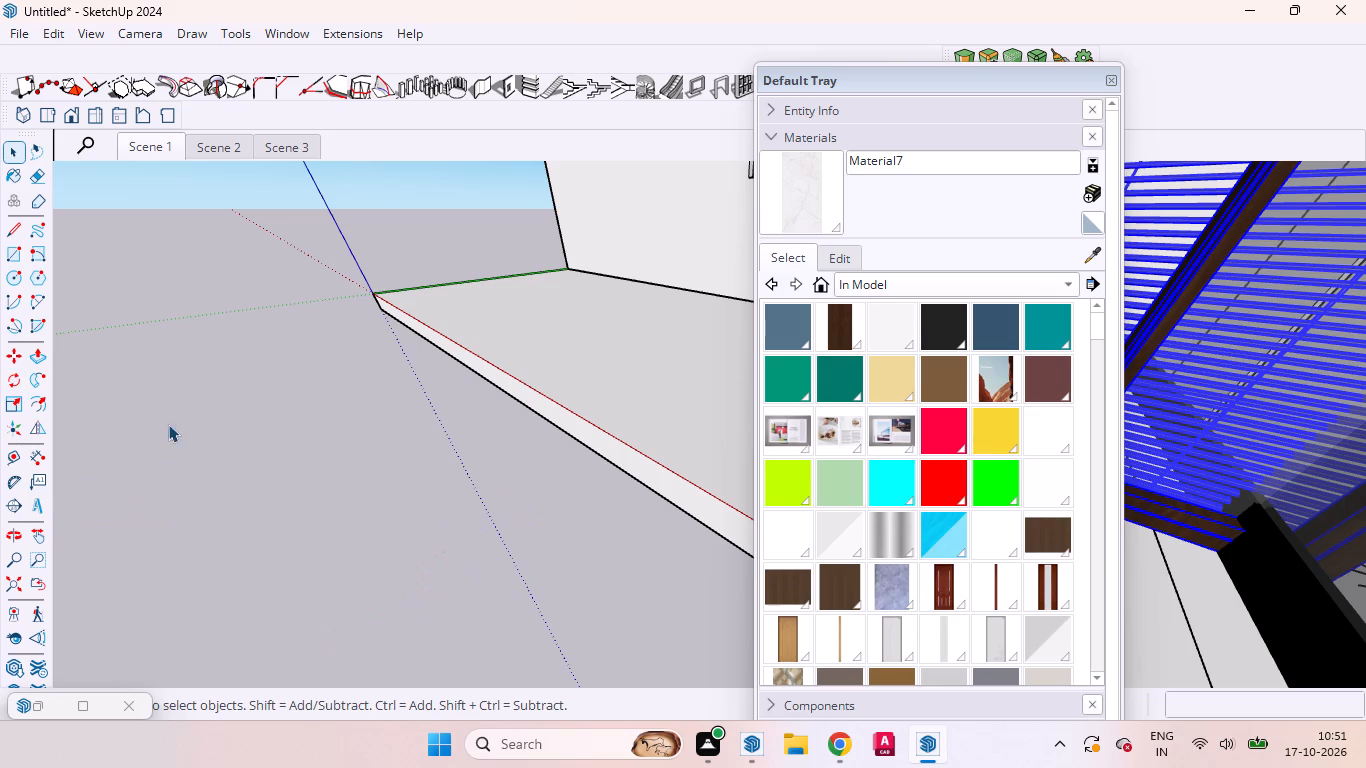
Move the blinds window from the exterior slab into the Scene 2 kitchen, placing it over the kitchen window beneath the overhead cabinets.
scroll(170, 440, down, 7)
scroll(78, 413, down, 3)
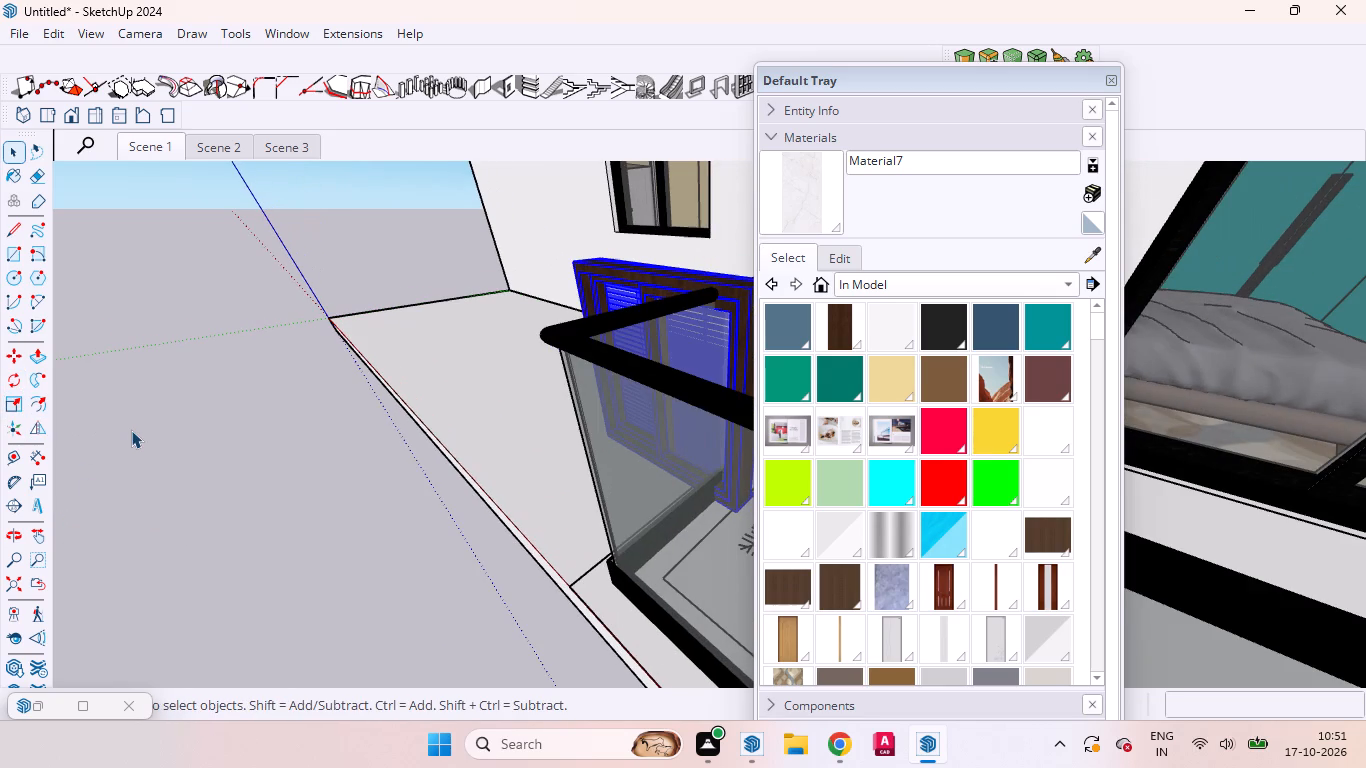
middle_drag(197, 411, 389, 524)
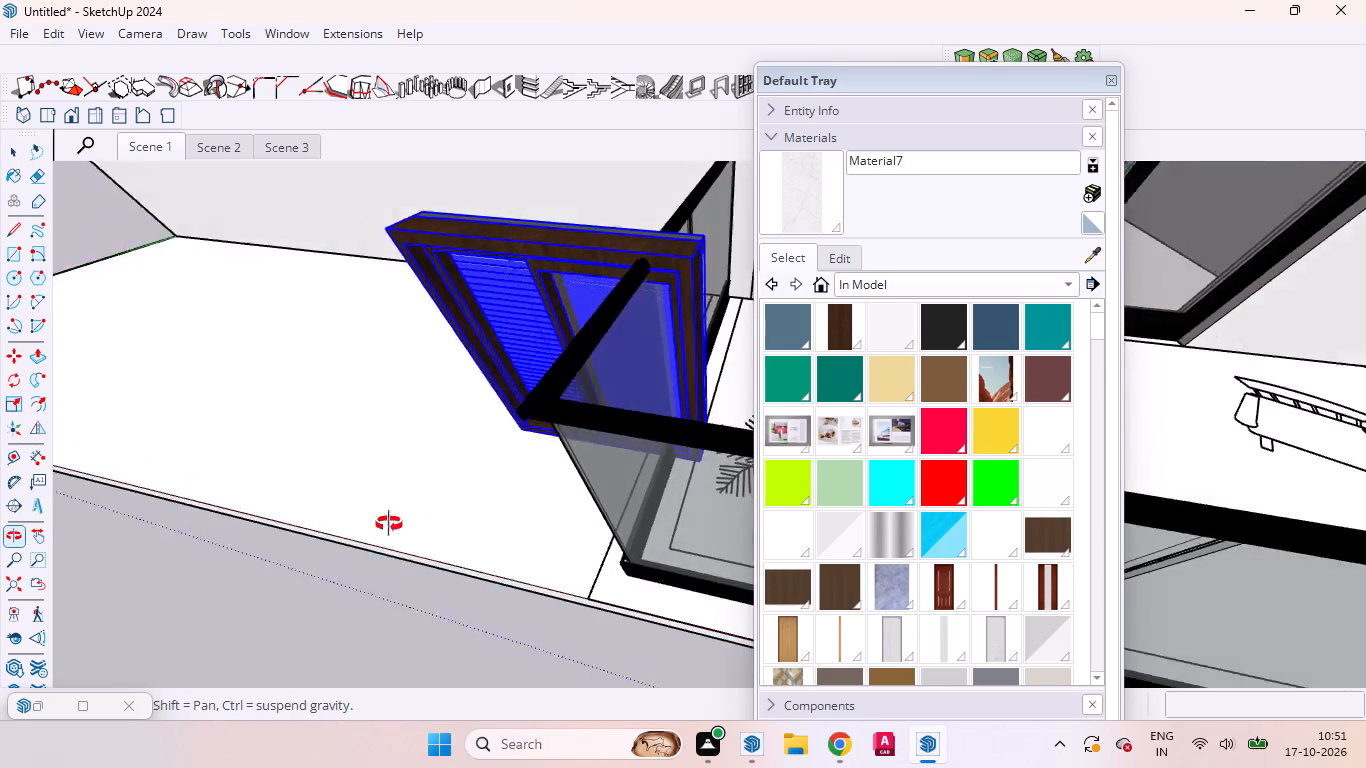
middle_drag(389, 524, 399, 526)
scroll(454, 510, down, 5)
middle_drag(156, 425, 334, 479)
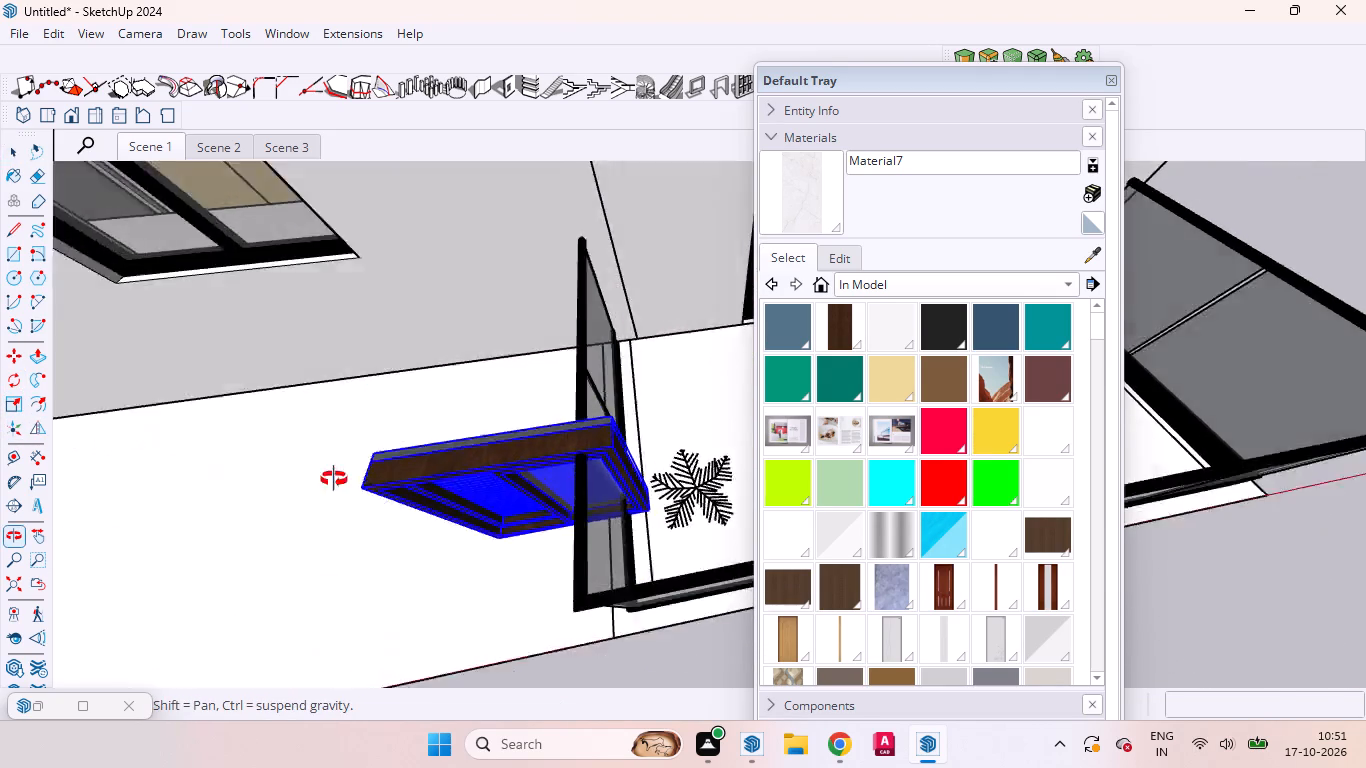
middle_drag(334, 479, 413, 480)
scroll(420, 477, down, 3)
scroll(420, 476, up, 1)
scroll(420, 475, down, 2)
scroll(419, 472, up, 1)
scroll(406, 456, down, 20)
middle_drag(371, 474, 390, 490)
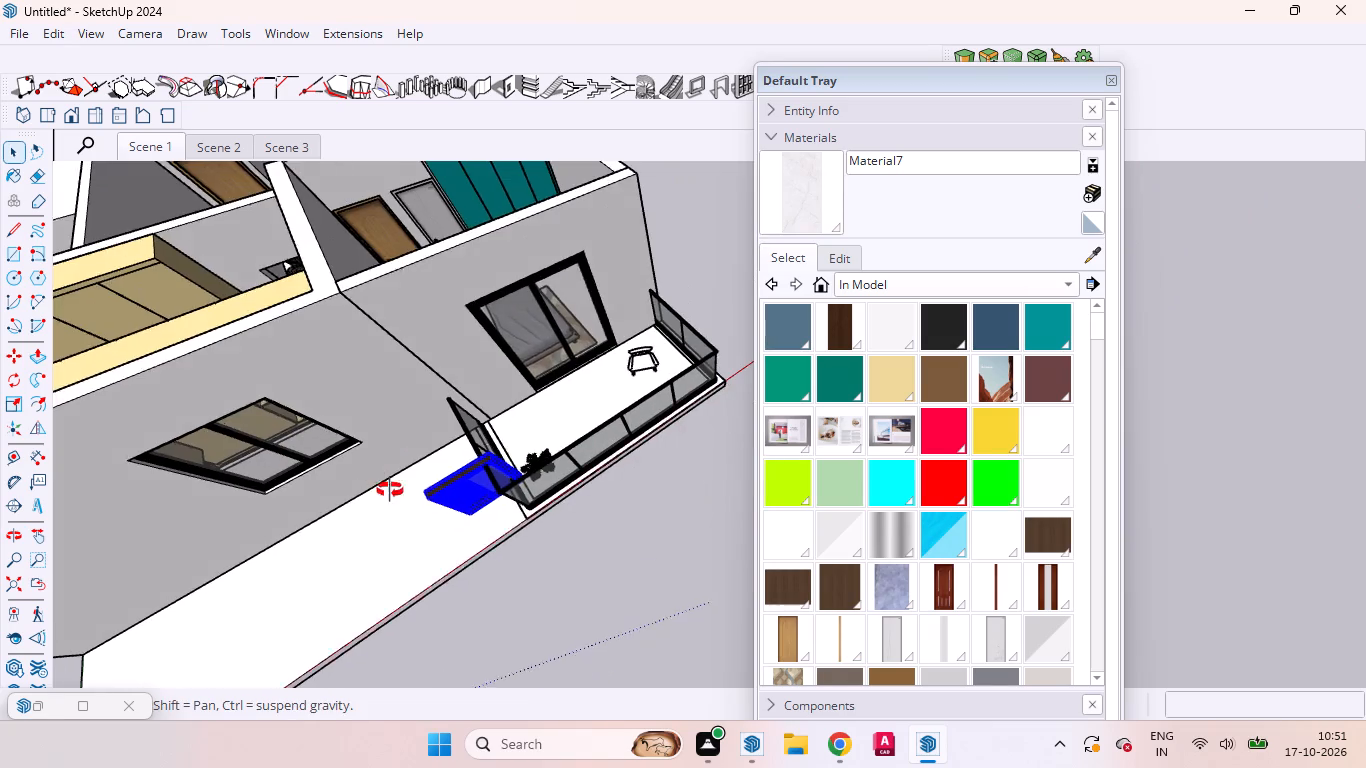
middle_drag(390, 490, 624, 493)
scroll(623, 489, down, 6)
scroll(536, 548, up, 6)
middle_drag(581, 590, 579, 591)
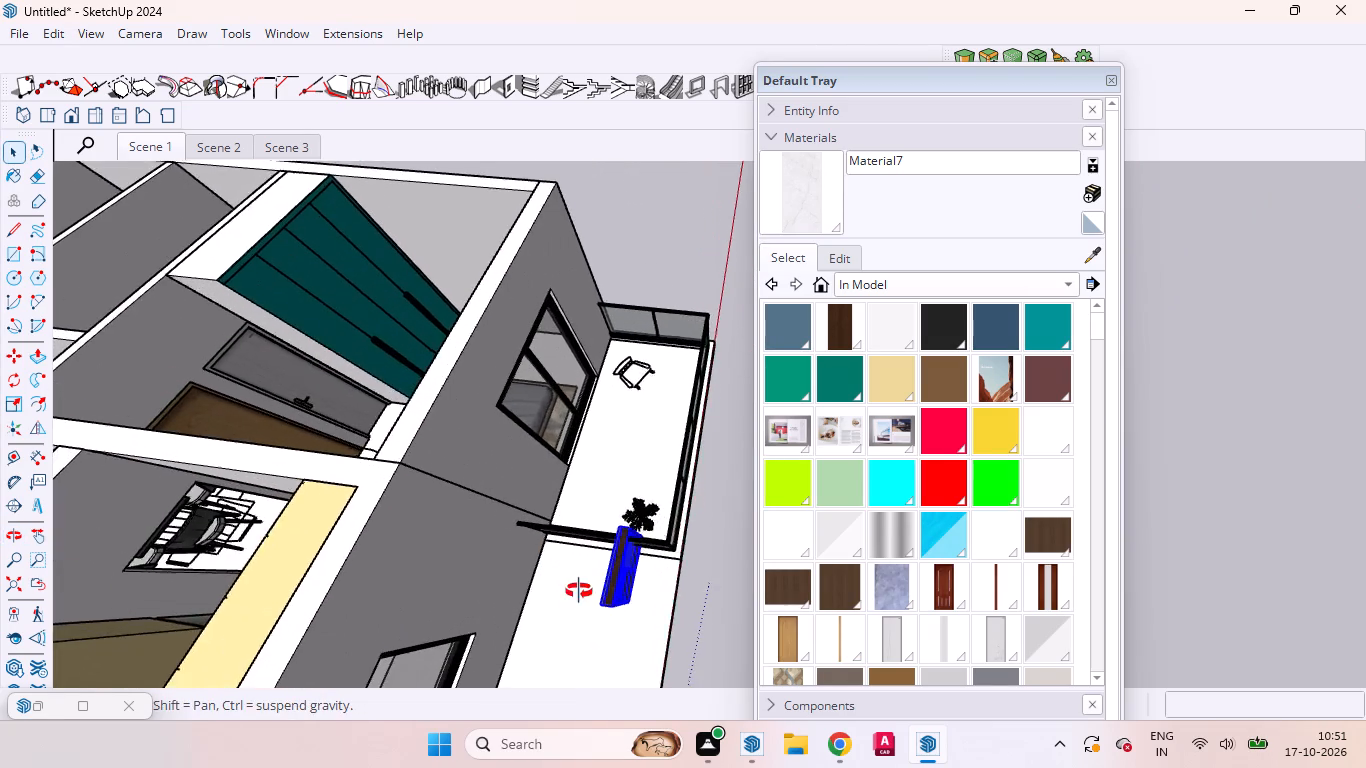
middle_drag(579, 591, 635, 560)
scroll(579, 591, up, 1)
scroll(634, 553, down, 3)
scroll(702, 684, up, 7)
scroll(614, 620, up, 7)
scroll(616, 599, down, 1)
scroll(616, 599, up, 2)
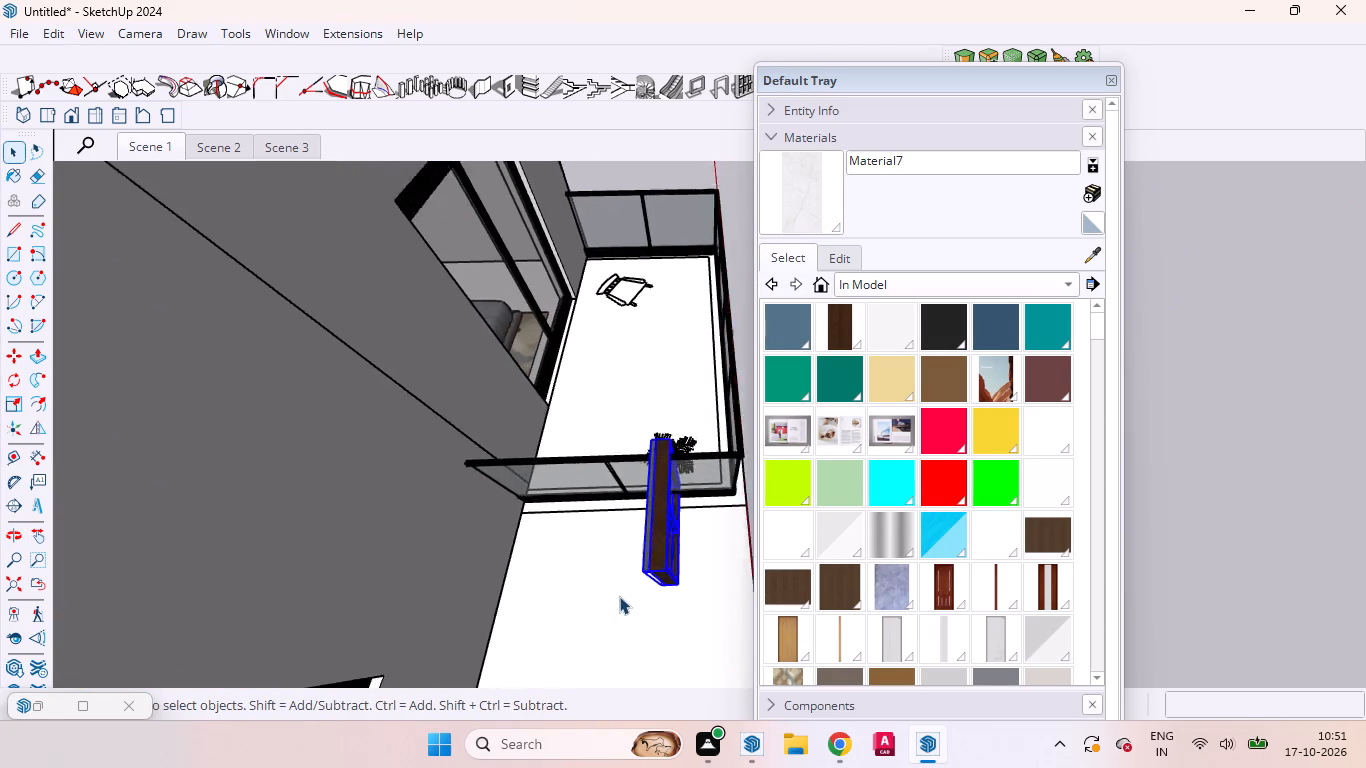
scroll(619, 596, up, 9)
scroll(635, 541, down, 3)
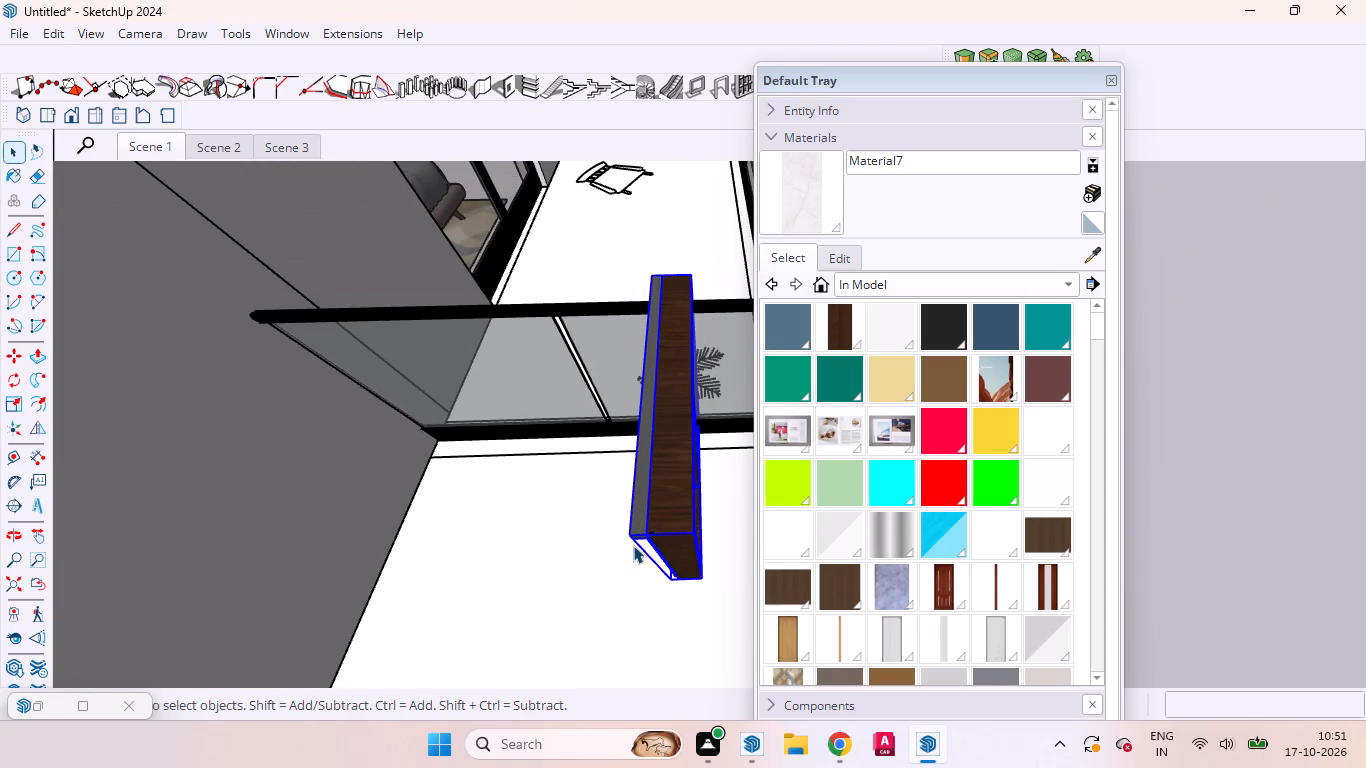
key(space)
key(m)
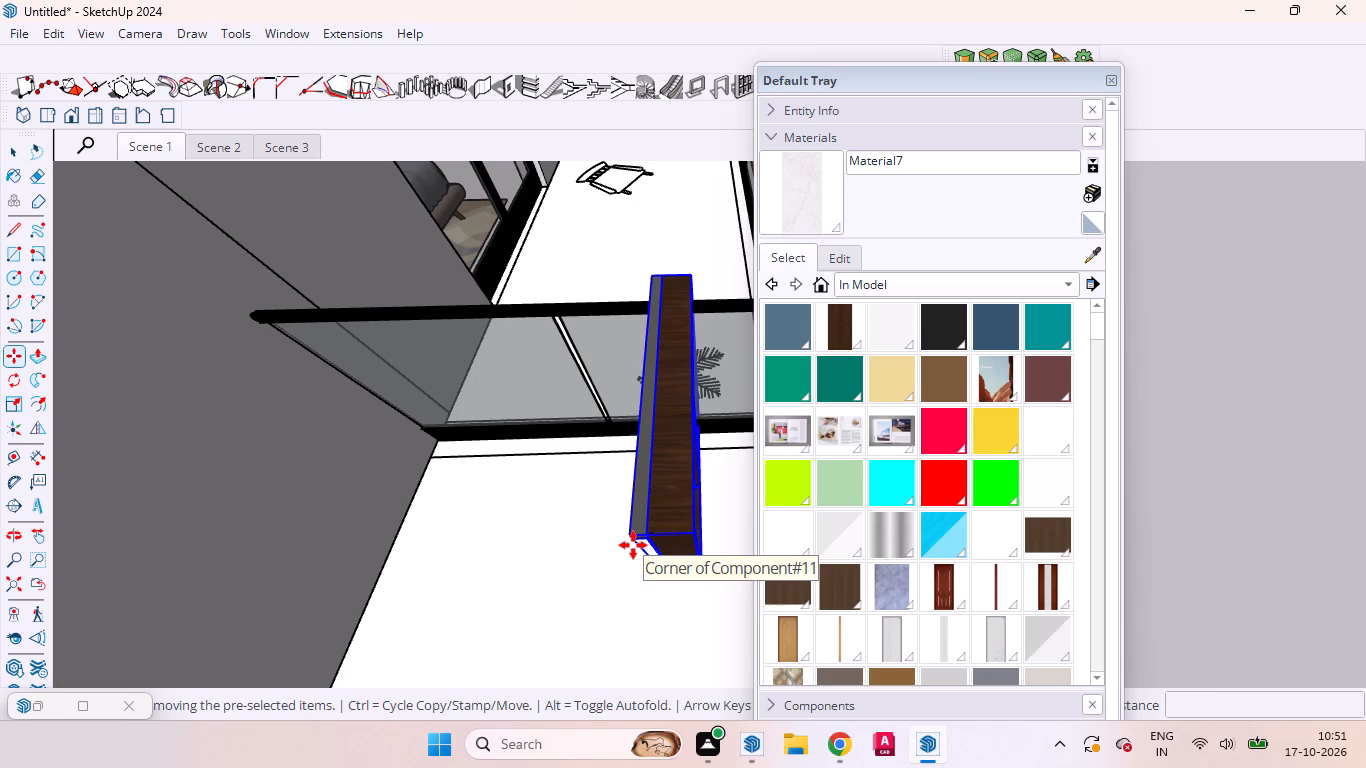
click(694, 530)
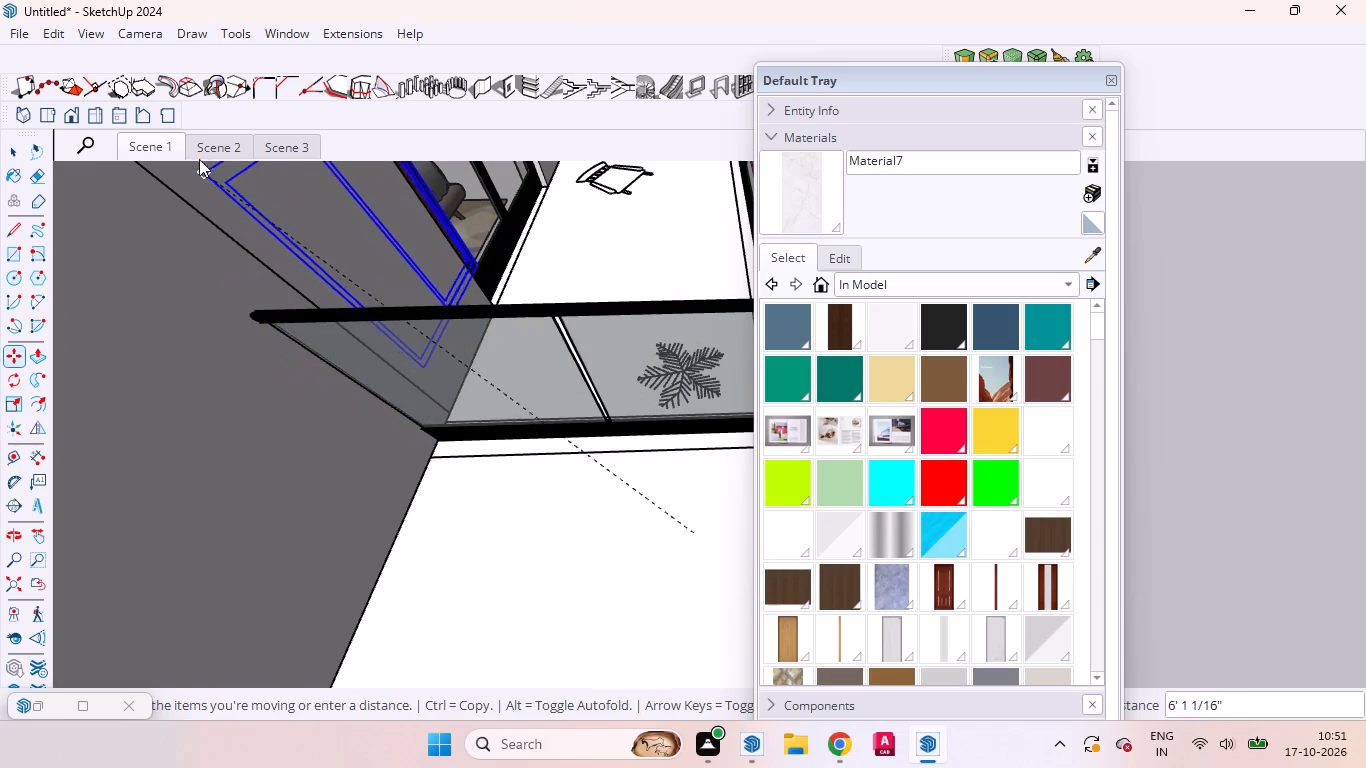
click(196, 147)
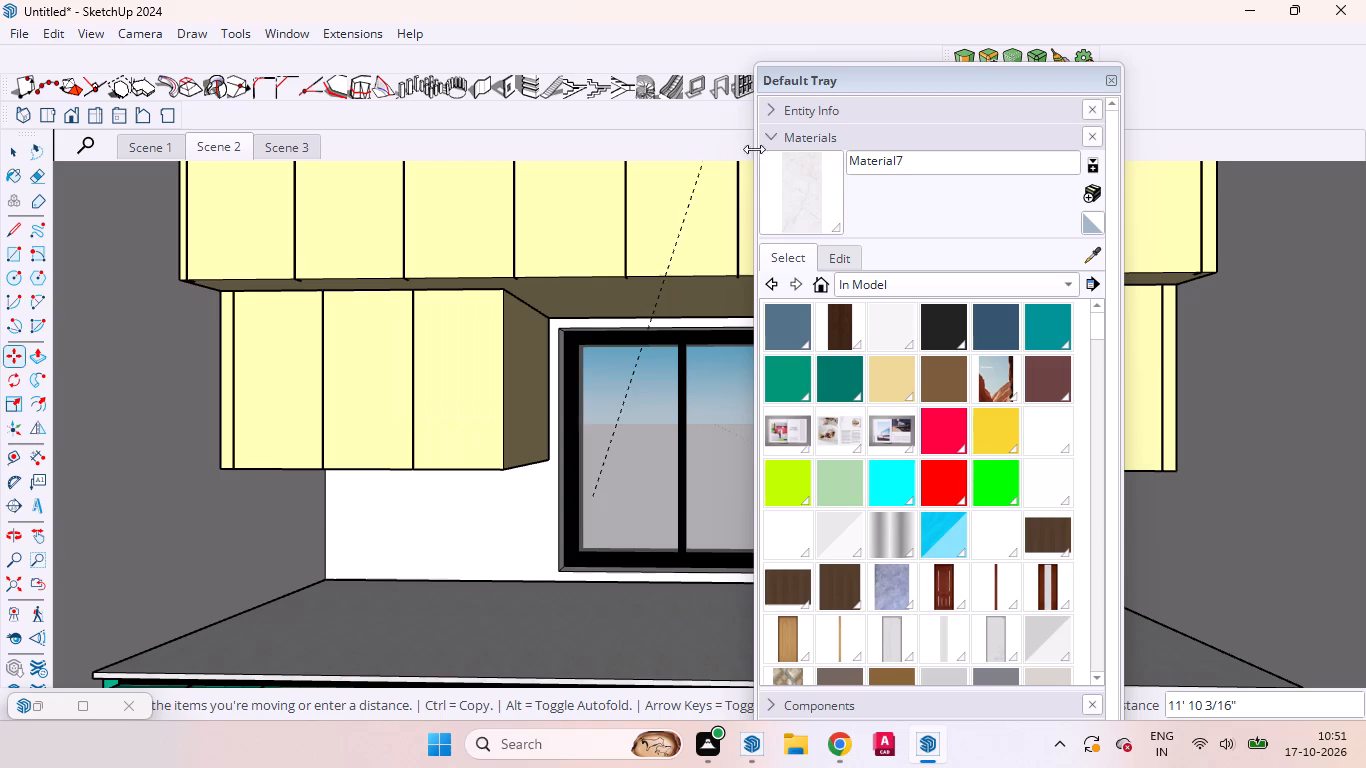
drag(814, 75, 837, 92)
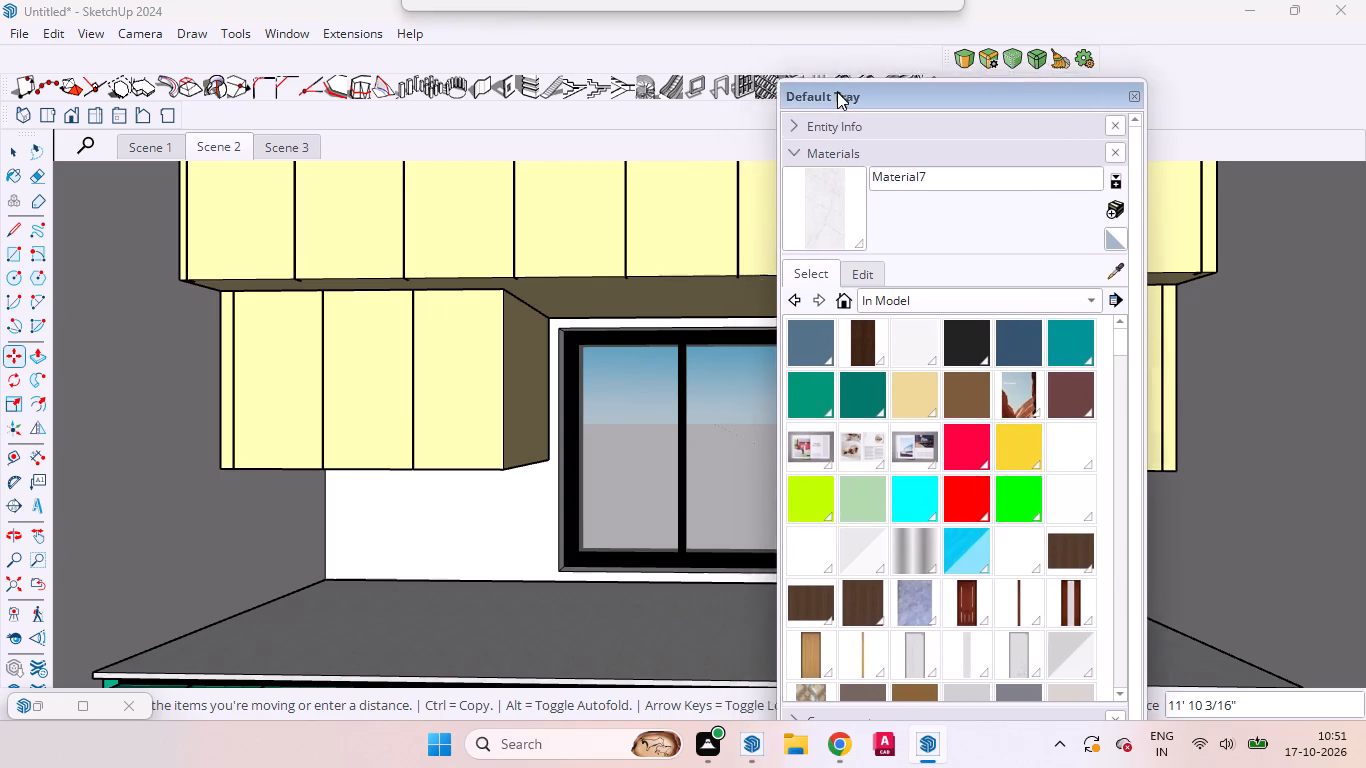
drag(837, 92, 950, 83)
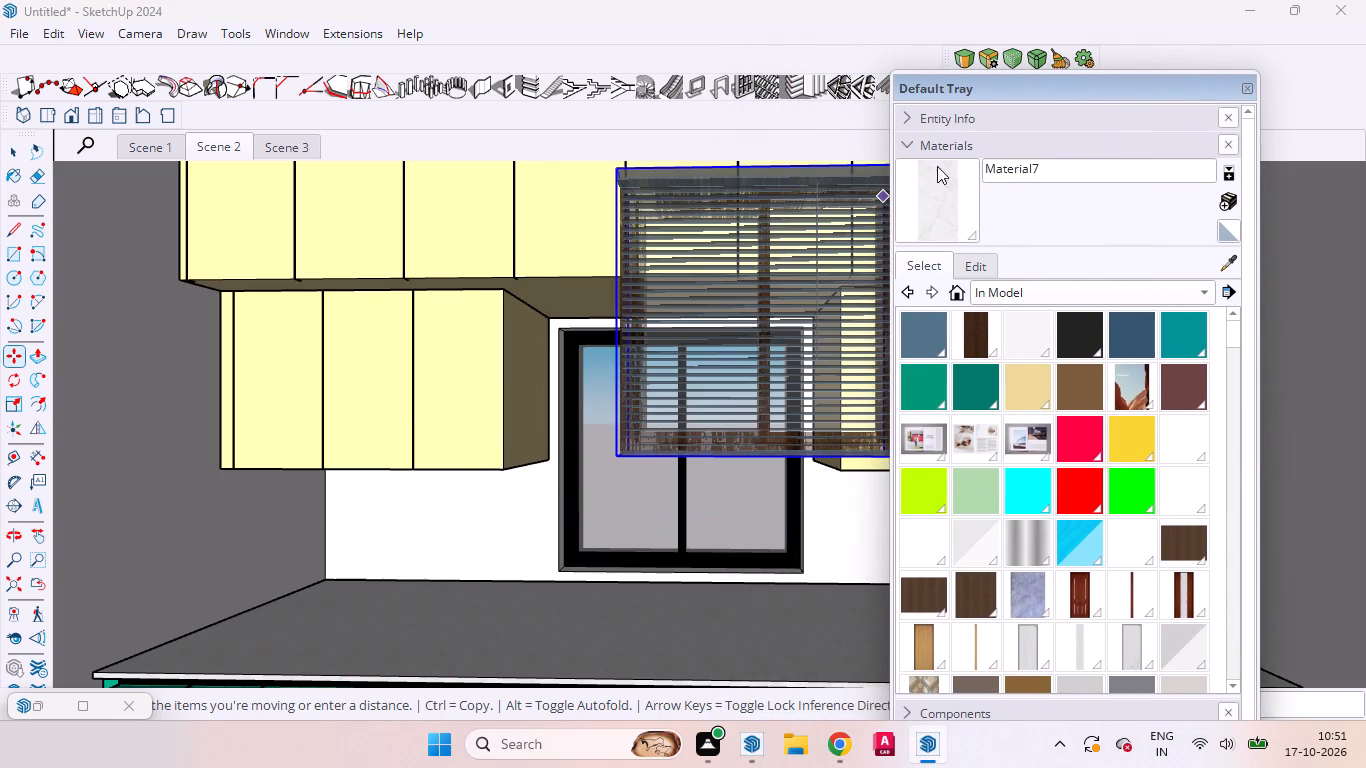
scroll(779, 346, up, 7)
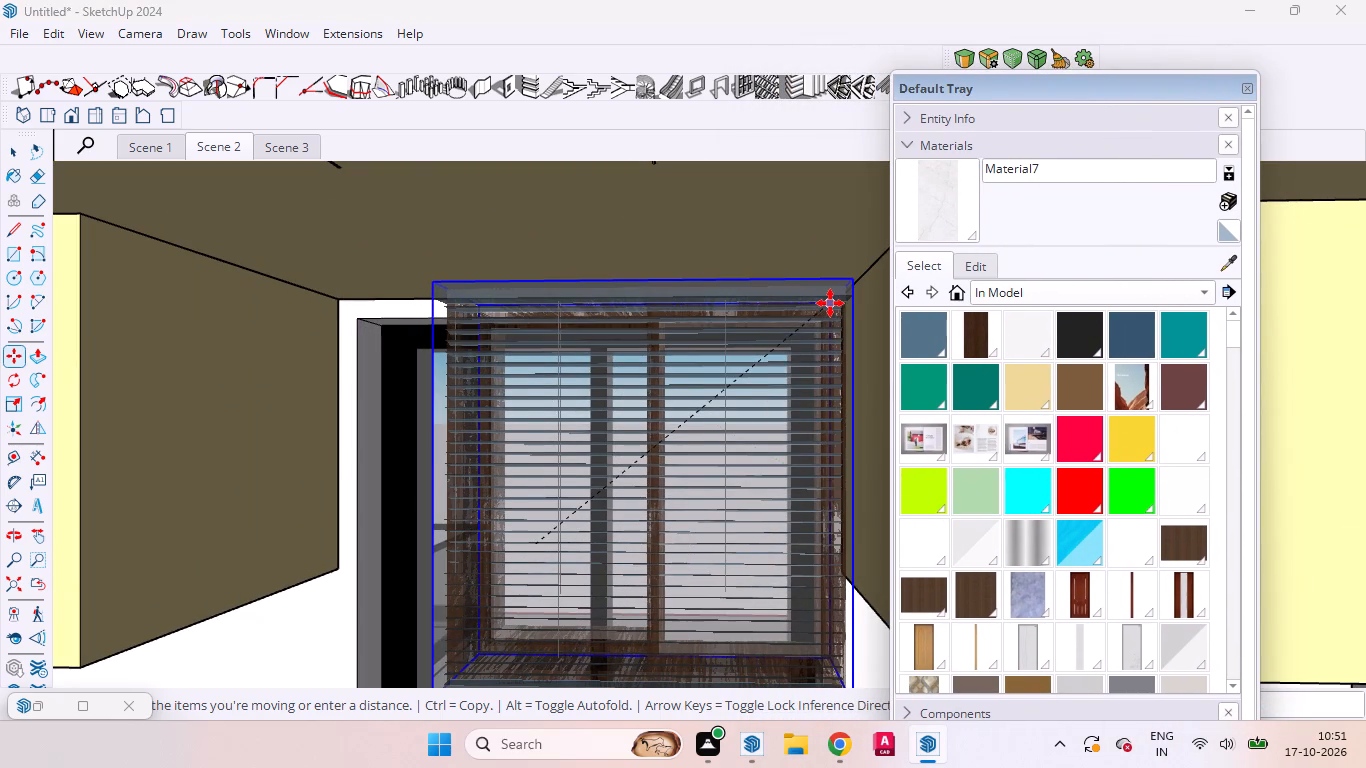
click(845, 303)
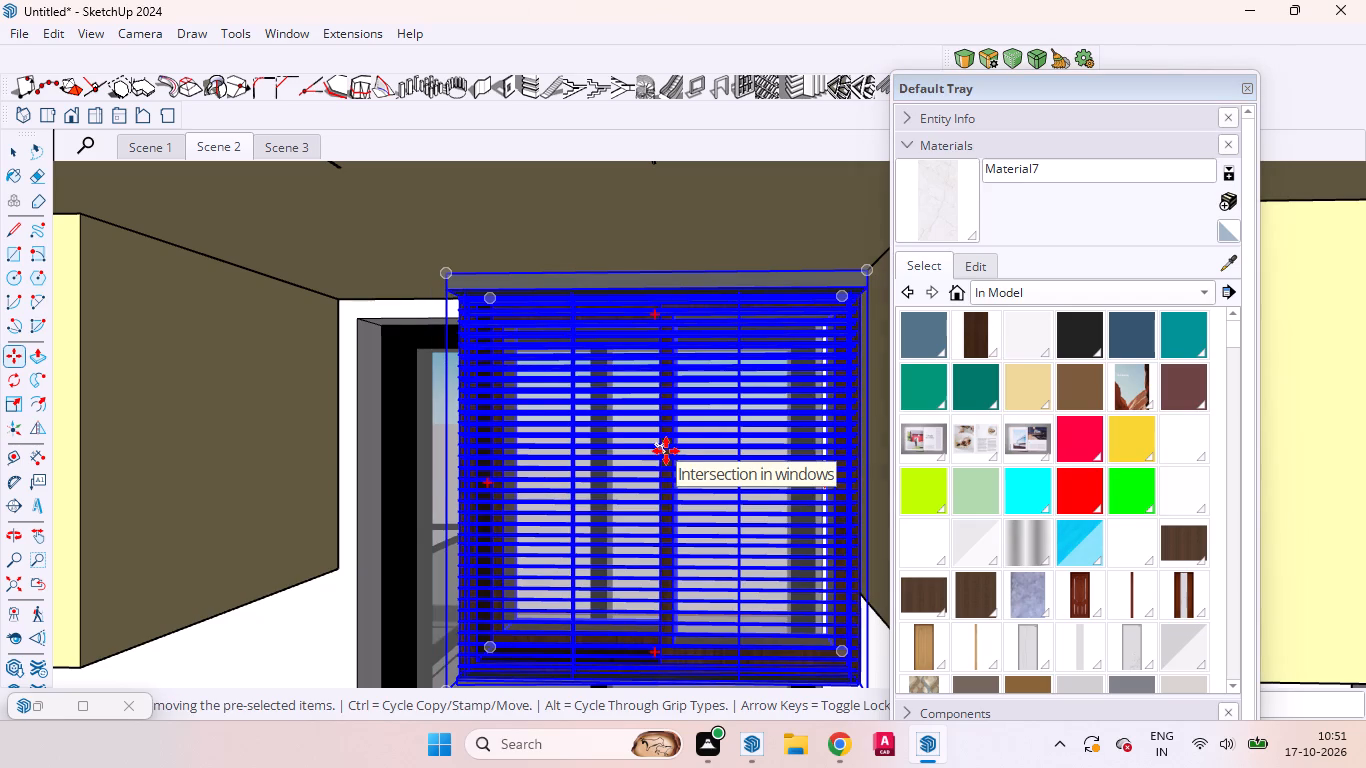
Scale the blinds window in width so it spans the gap between the side overhead cabinets.
key(s)
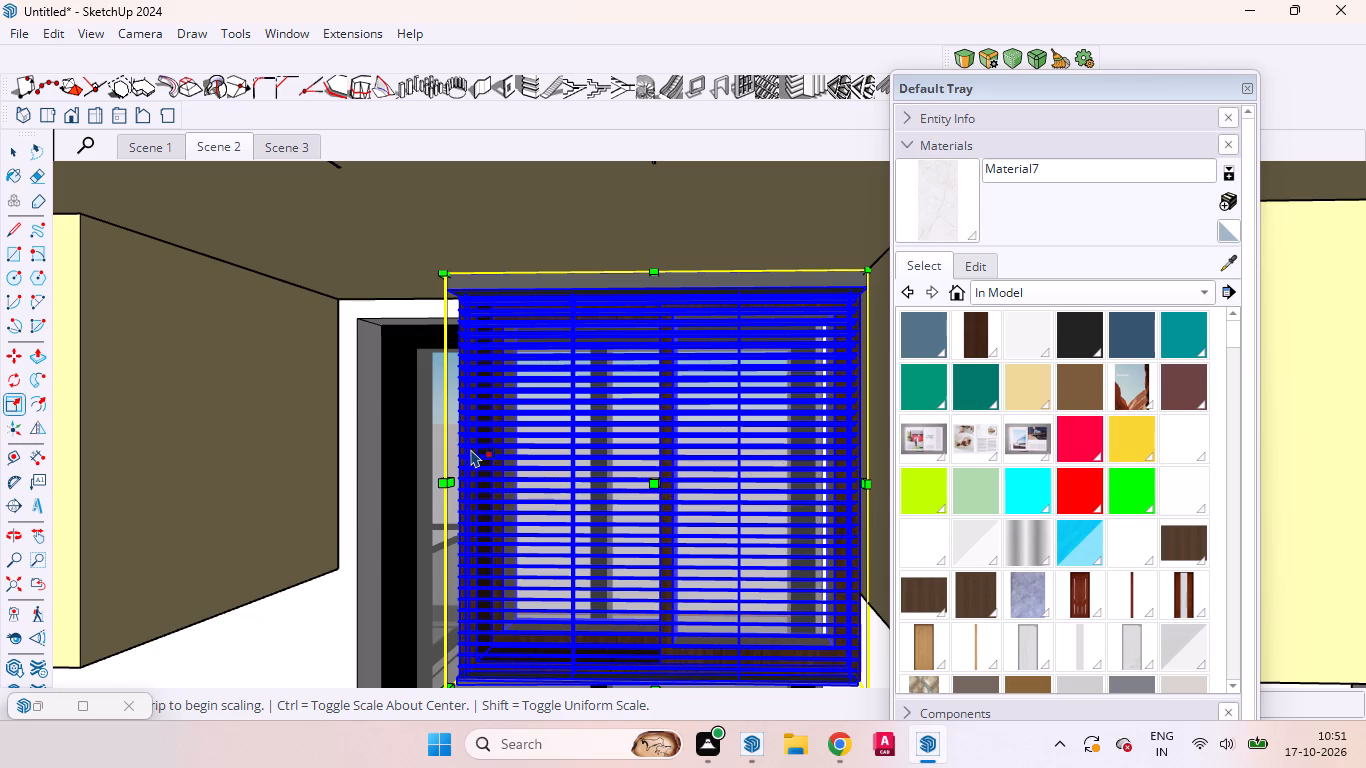
middle_drag(394, 495, 617, 469)
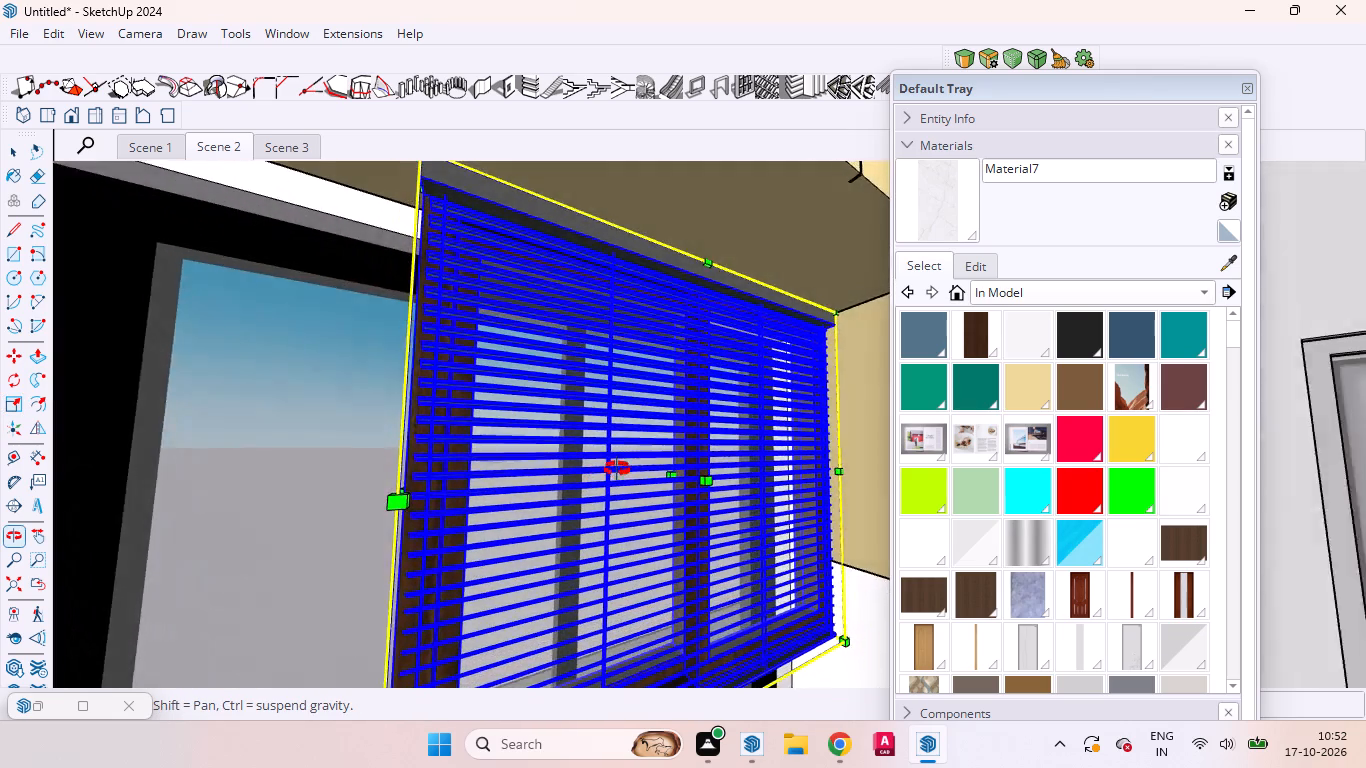
middle_drag(617, 469, 686, 488)
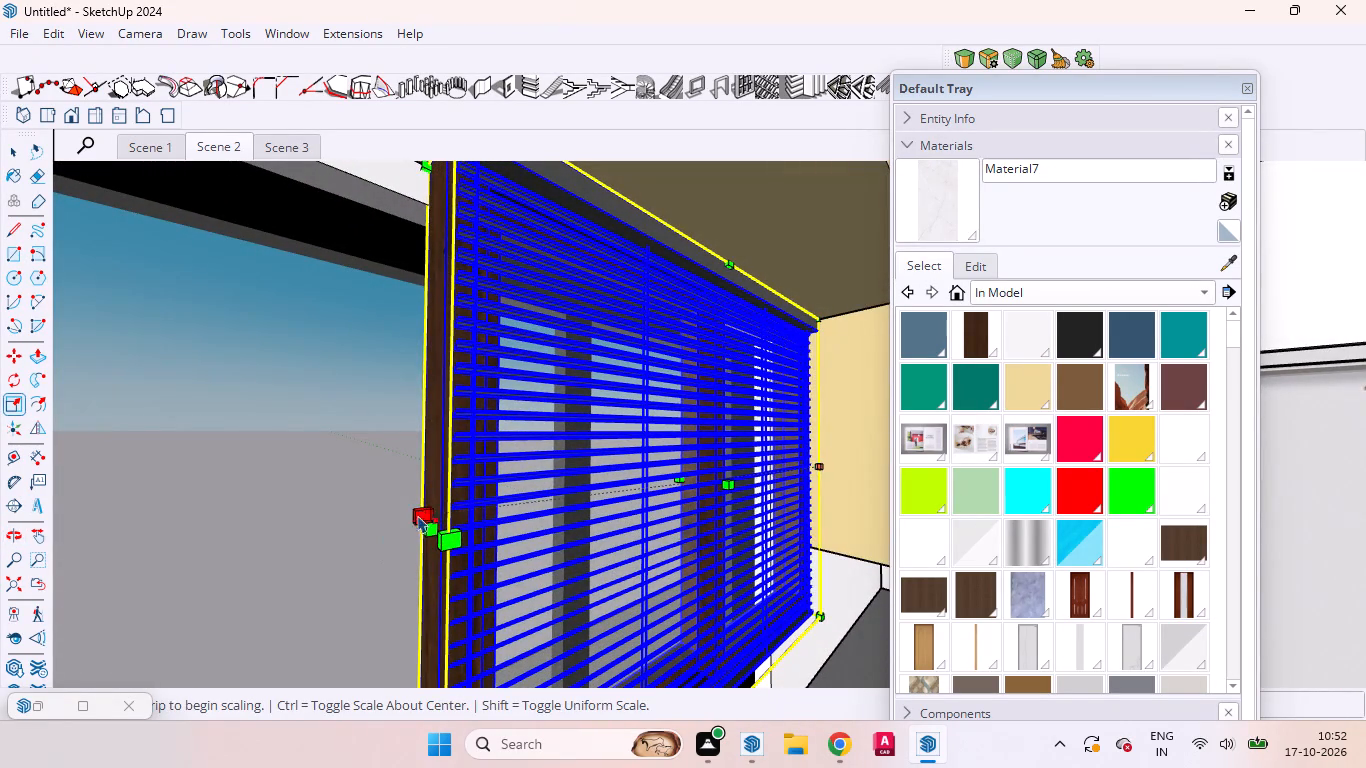
click(436, 526)
scroll(321, 572, down, 7)
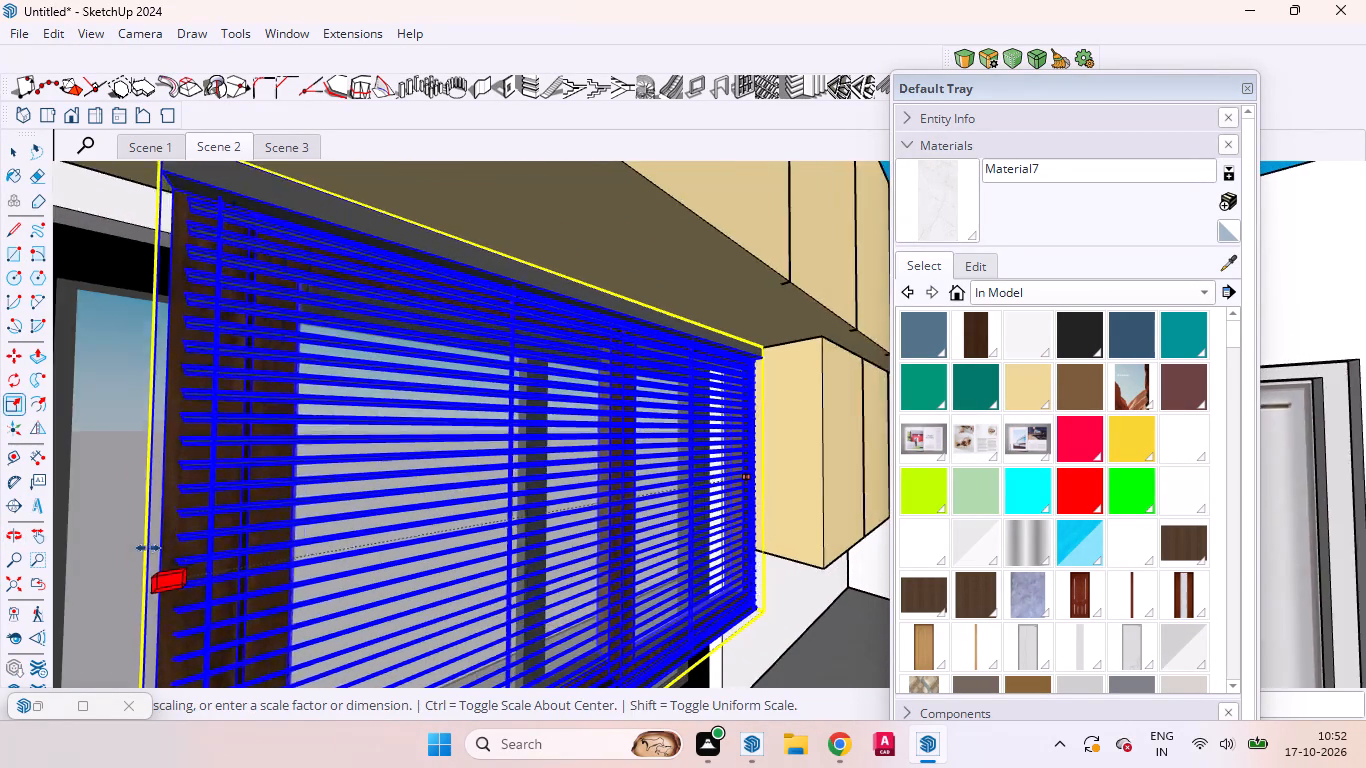
scroll(148, 548, down, 8)
scroll(100, 526, up, 1)
scroll(95, 525, down, 2)
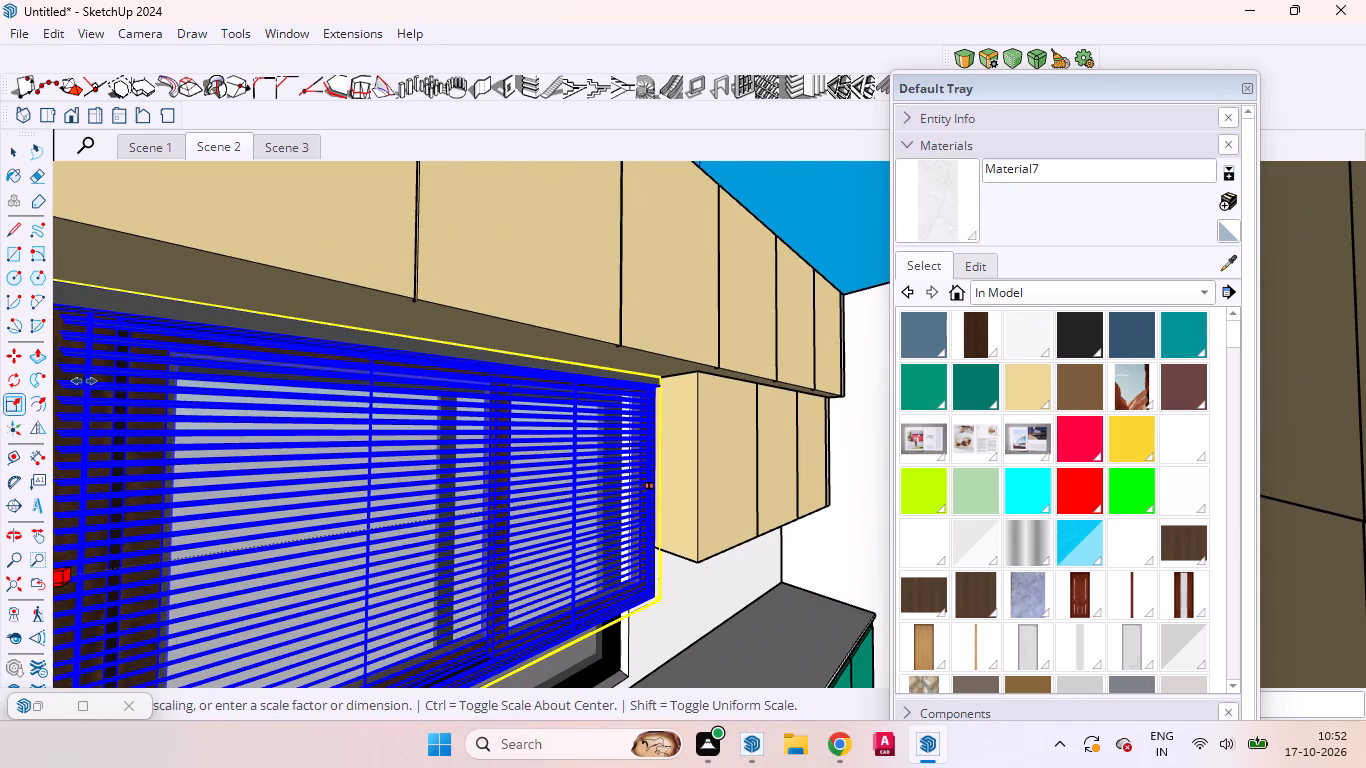
middle_drag(155, 371, 75, 392)
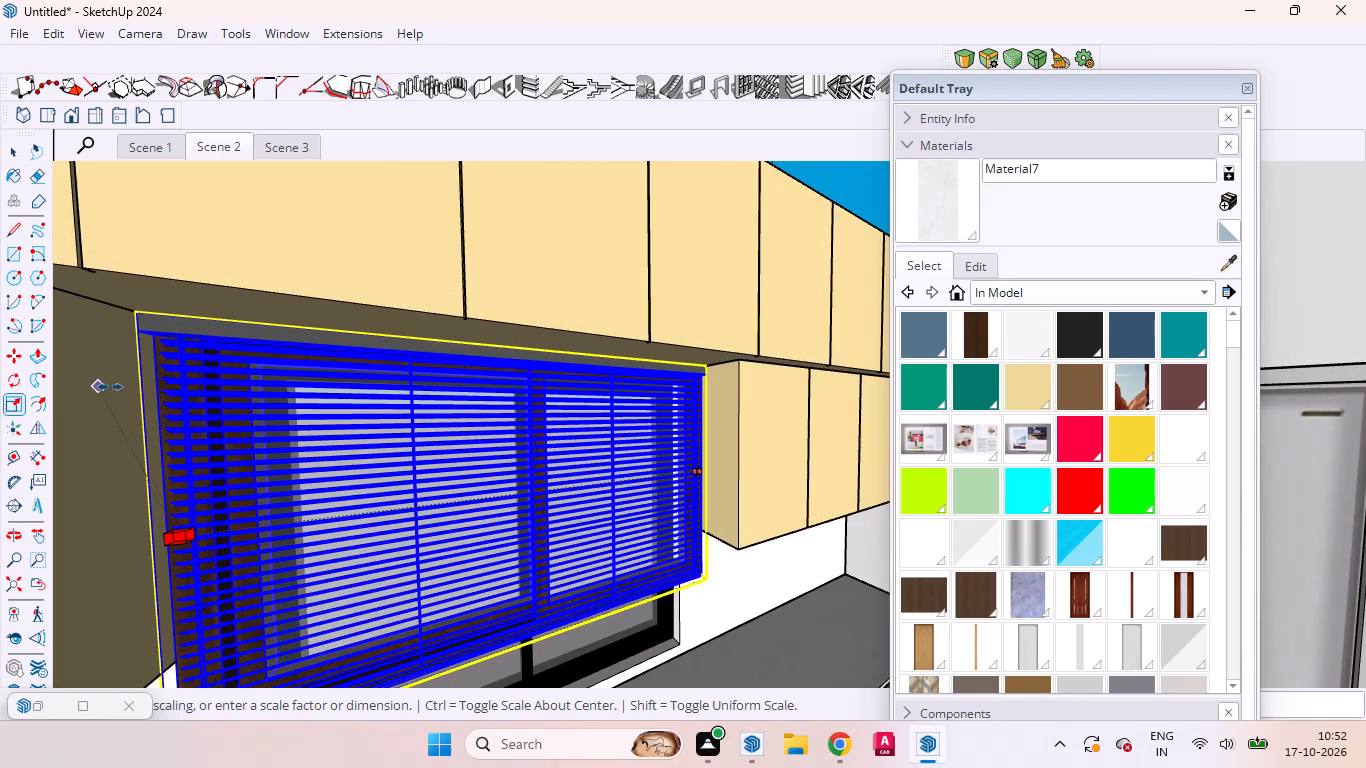
click(111, 387)
Scale the blinds window along the blue axis from its bottom edge down to the kitchen countertop, and deselect it.
scroll(259, 413, down, 3)
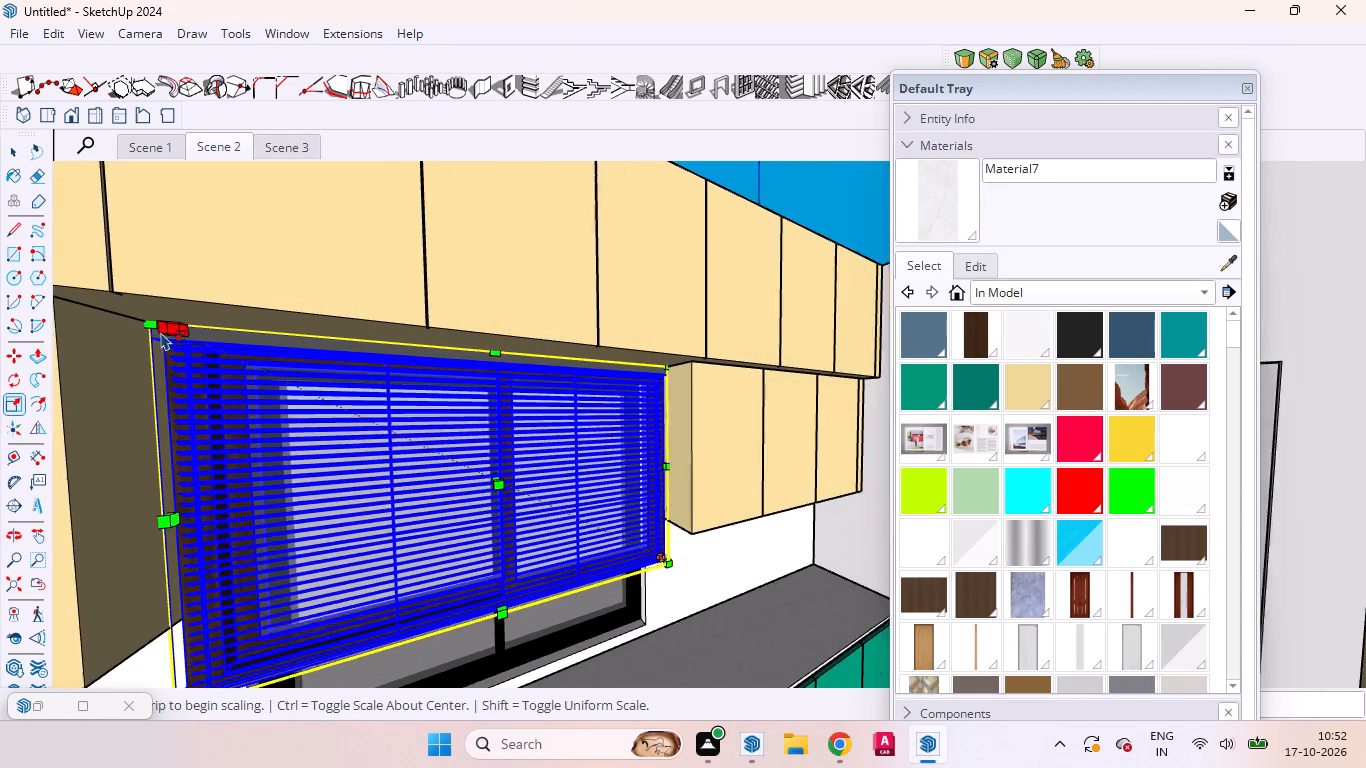
scroll(161, 332, down, 2)
scroll(545, 609, up, 7)
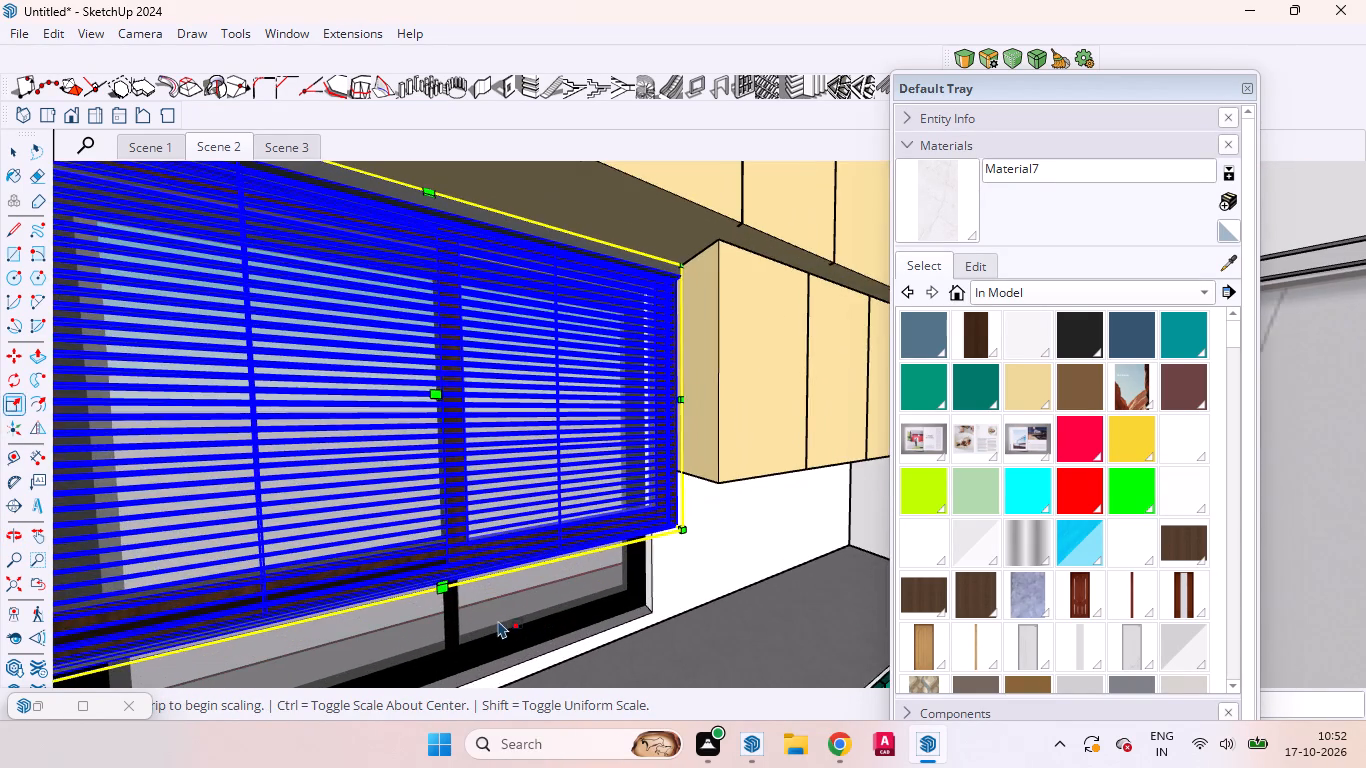
middle_drag(498, 620, 396, 493)
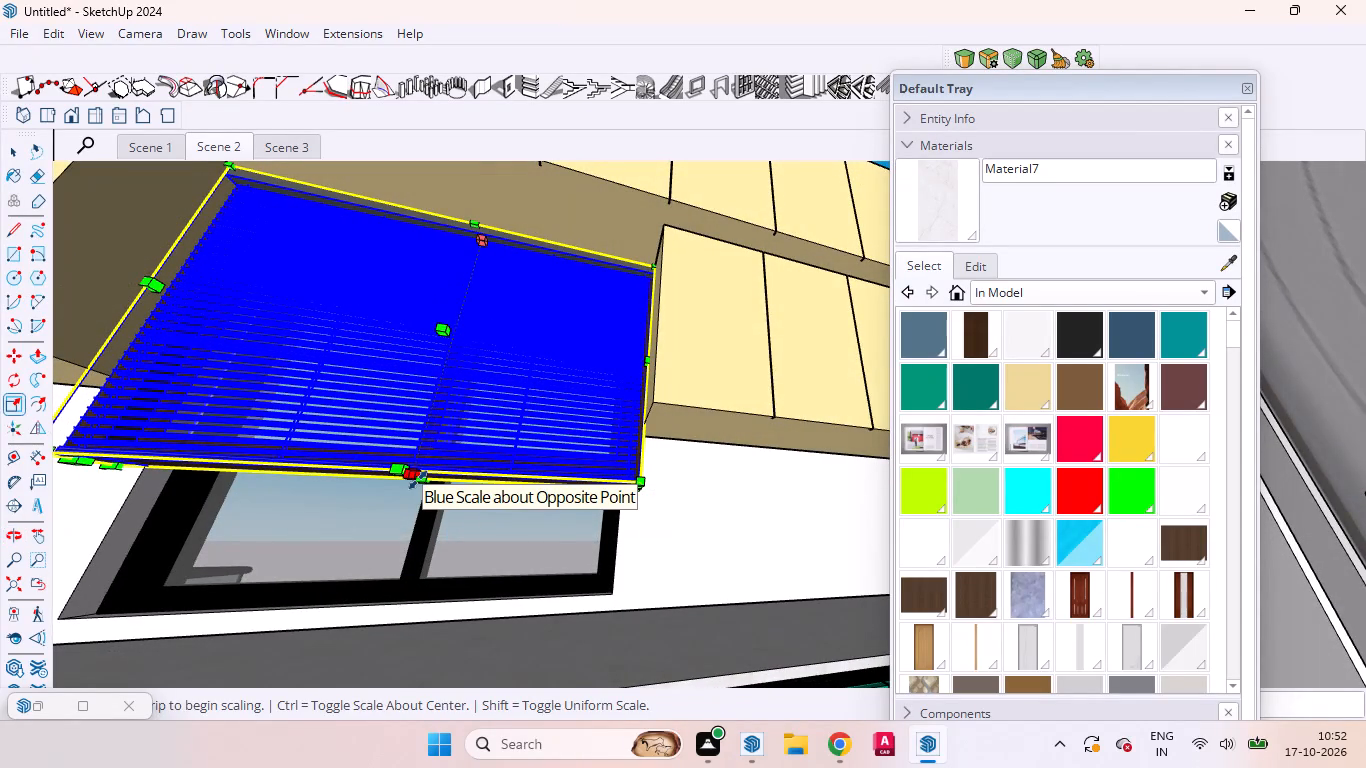
click(418, 480)
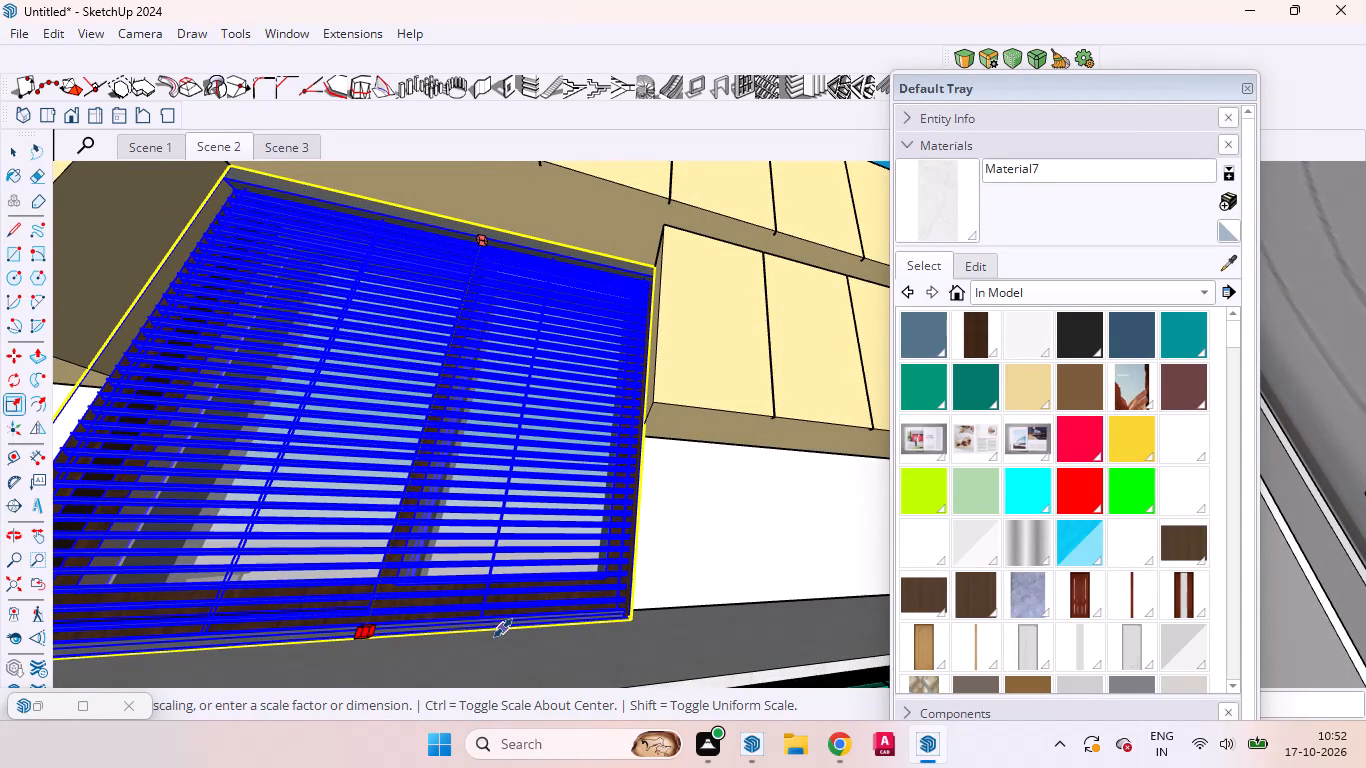
click(503, 628)
middle_drag(419, 456, 483, 605)
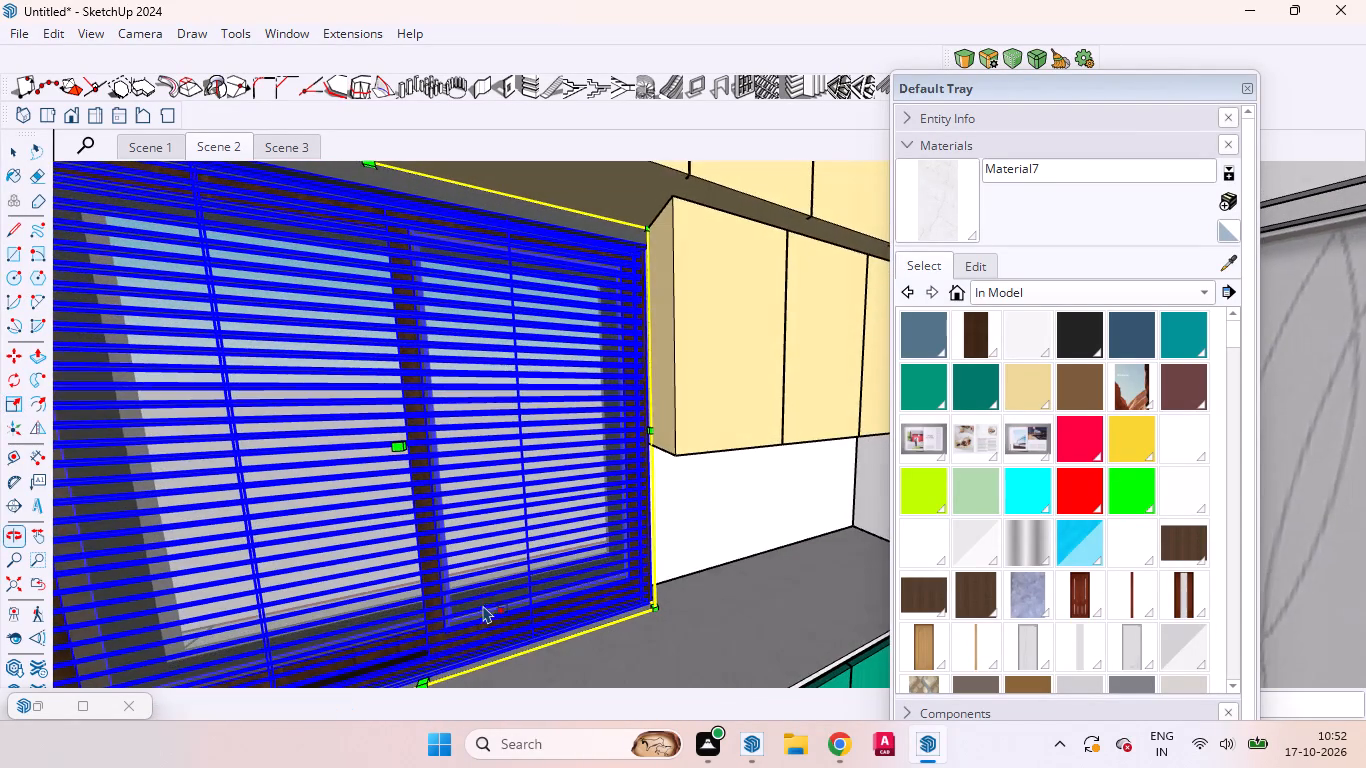
scroll(473, 517, down, 4)
scroll(460, 471, up, 1)
scroll(460, 471, down, 2)
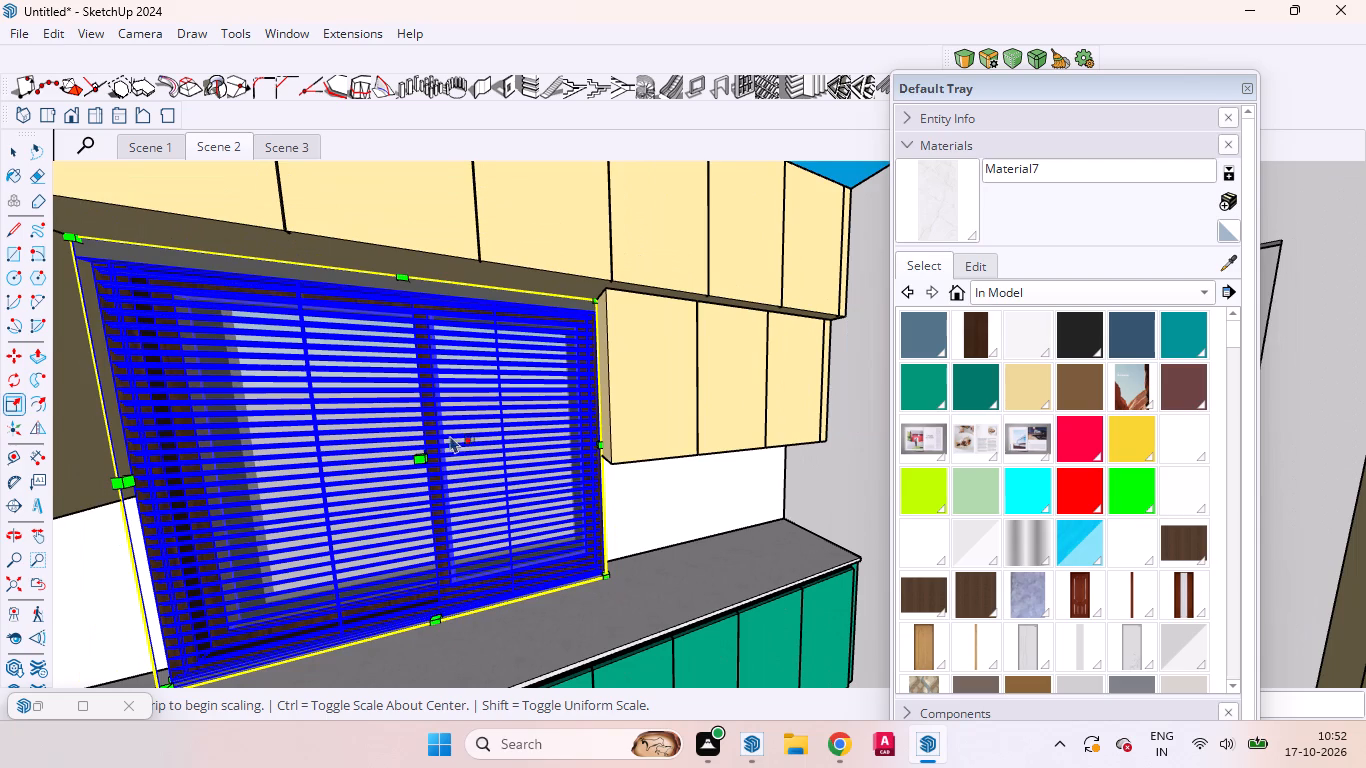
key(space)
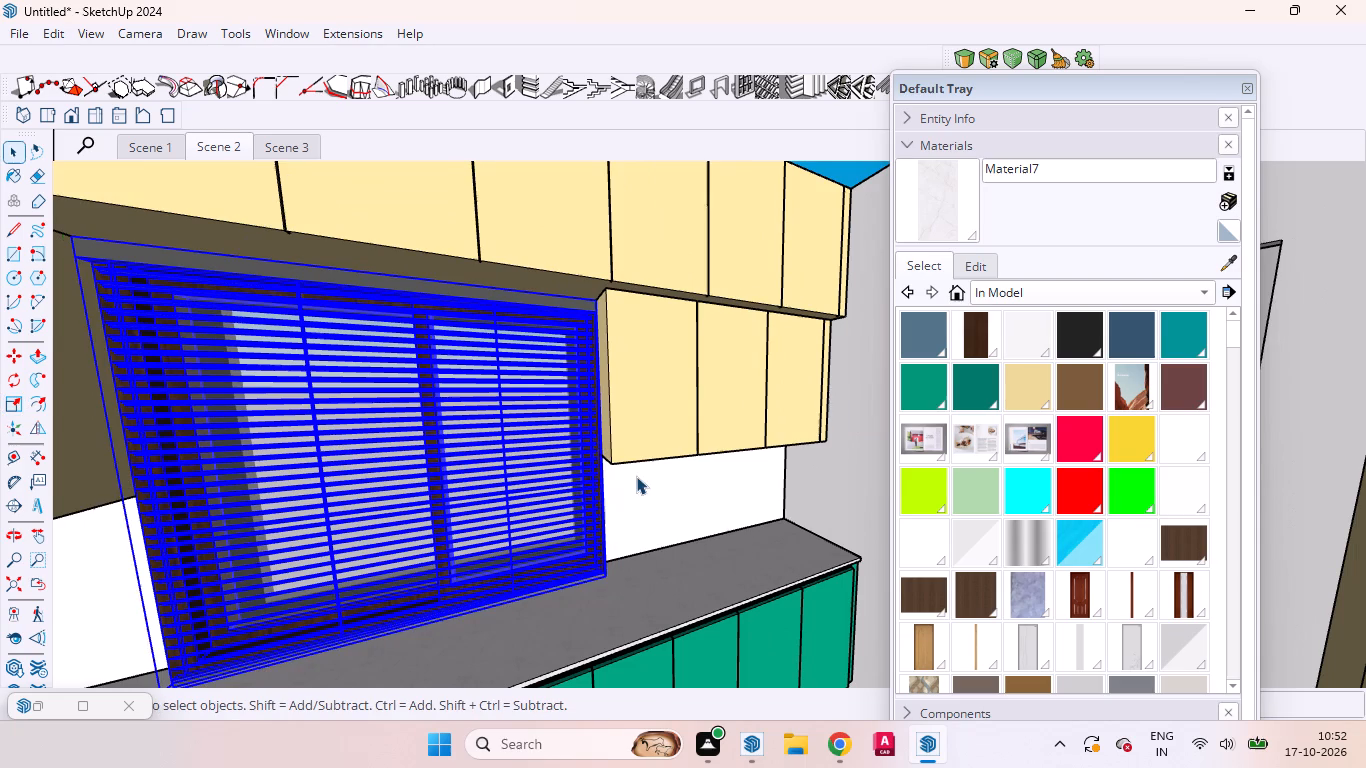
click(849, 165)
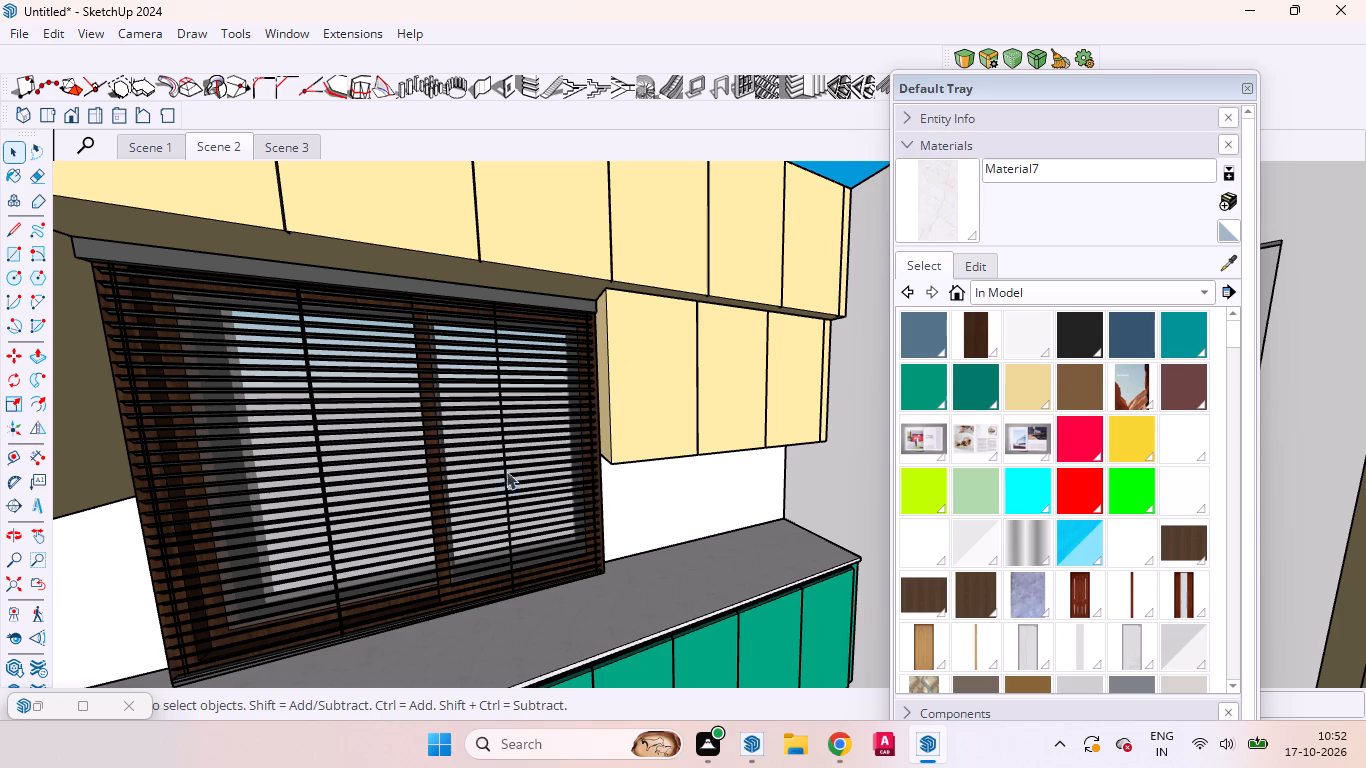
Examine the fit of the blinds against the kitchen window, cabinets and countertop from several angles.
middle_drag(185, 541, 263, 399)
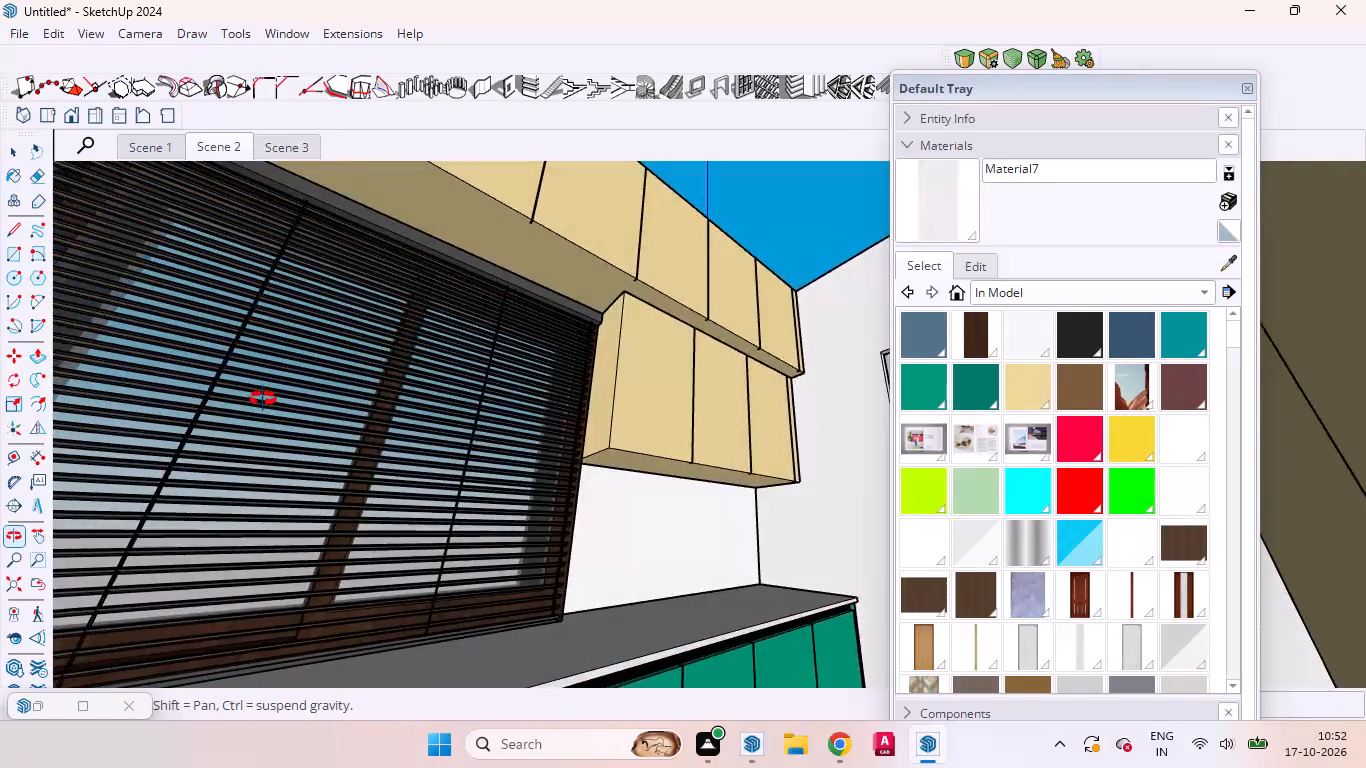
middle_drag(263, 399, 83, 633)
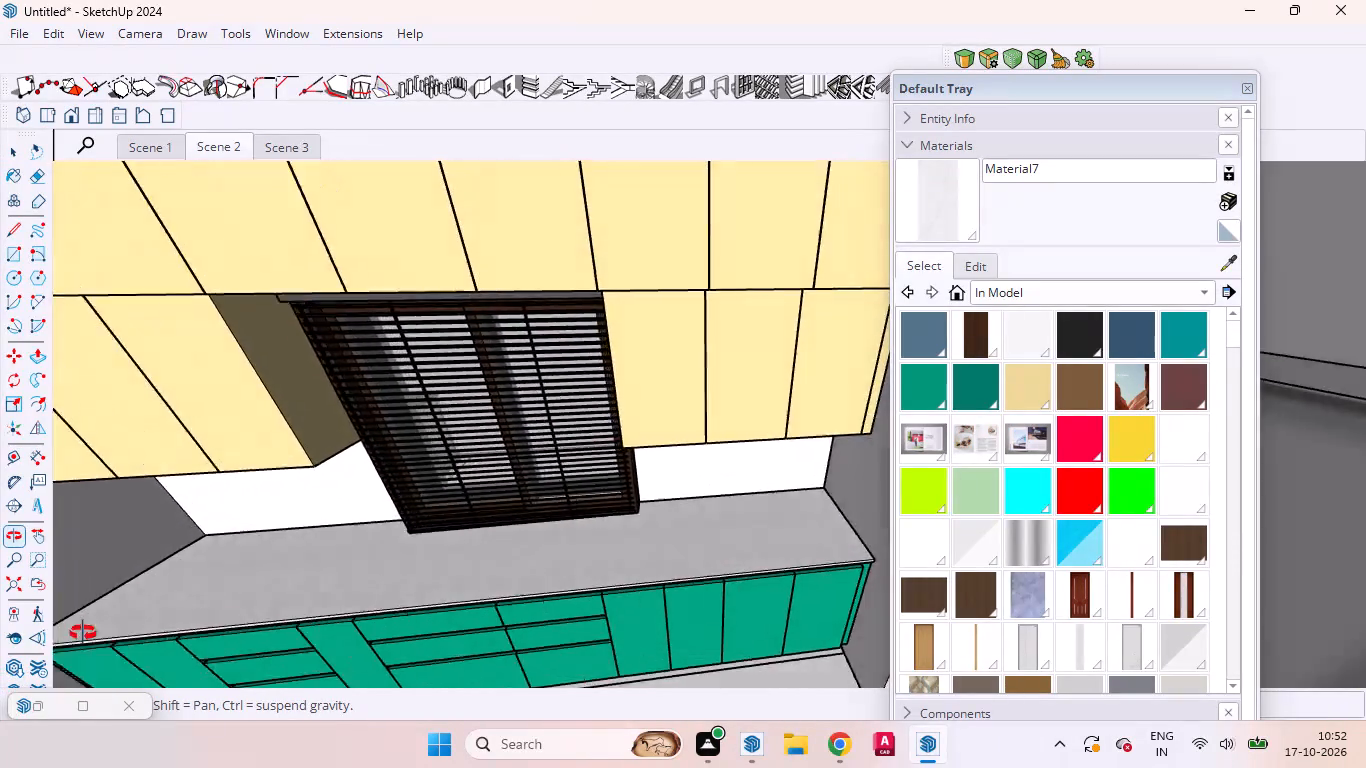
middle_drag(83, 633, 161, 657)
scroll(328, 636, up, 1)
scroll(327, 636, down, 1)
scroll(327, 636, up, 6)
scroll(309, 636, down, 1)
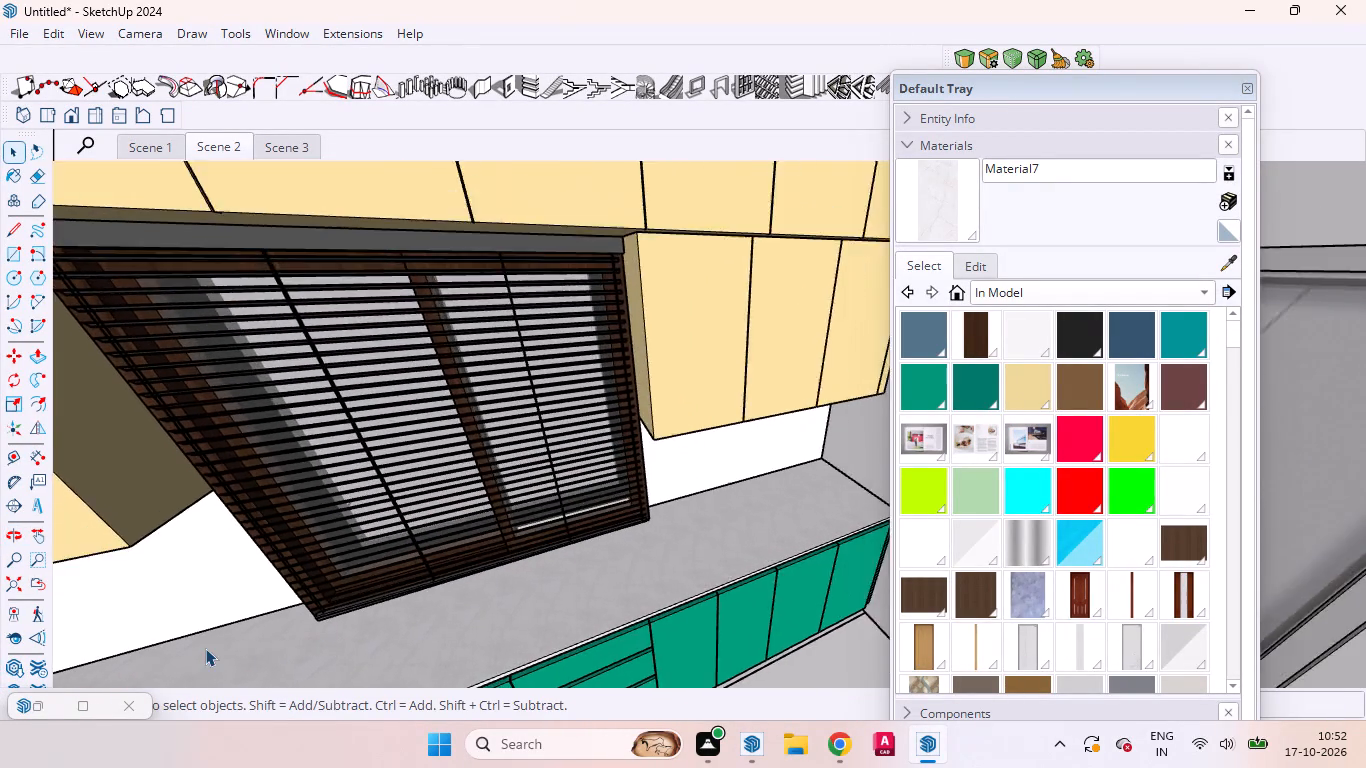
scroll(205, 648, up, 5)
scroll(251, 621, down, 1)
scroll(251, 621, up, 1)
middle_drag(321, 594, 407, 457)
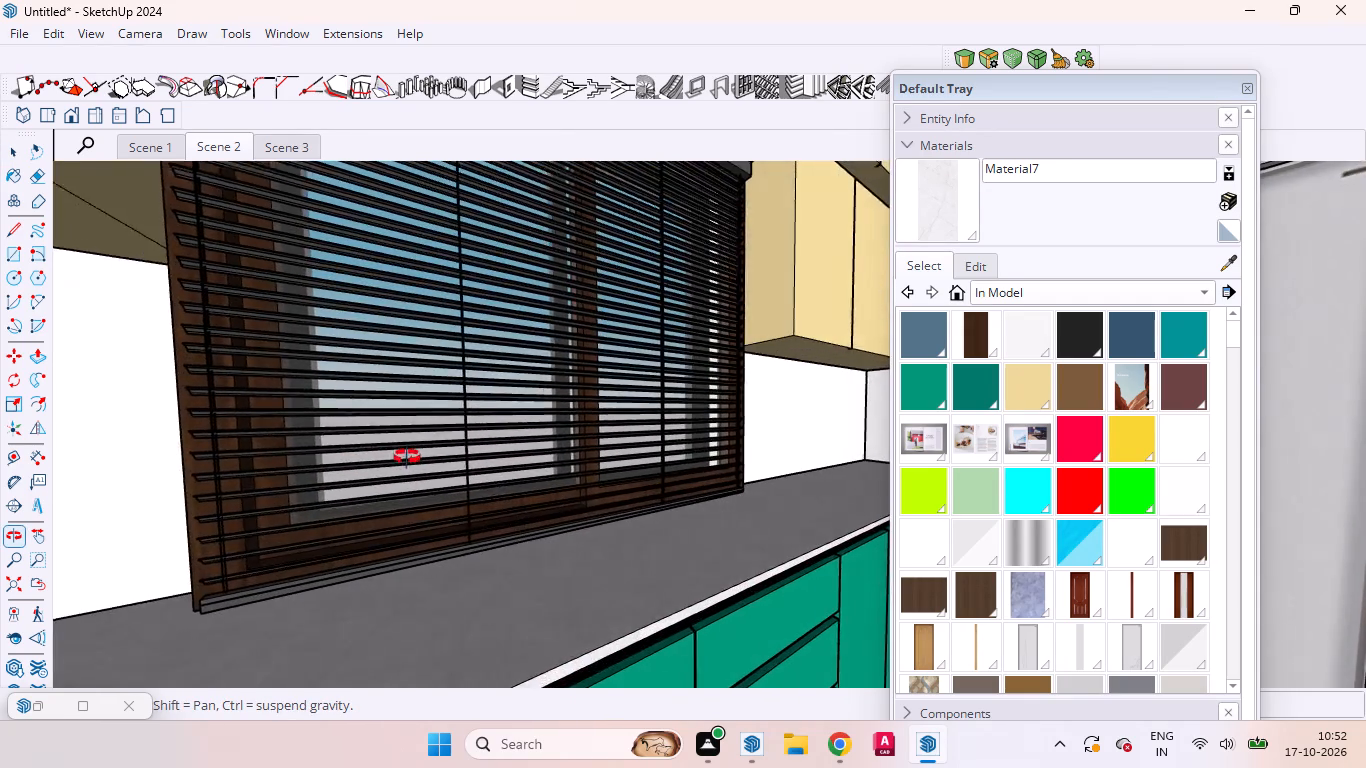
middle_drag(407, 457, 626, 426)
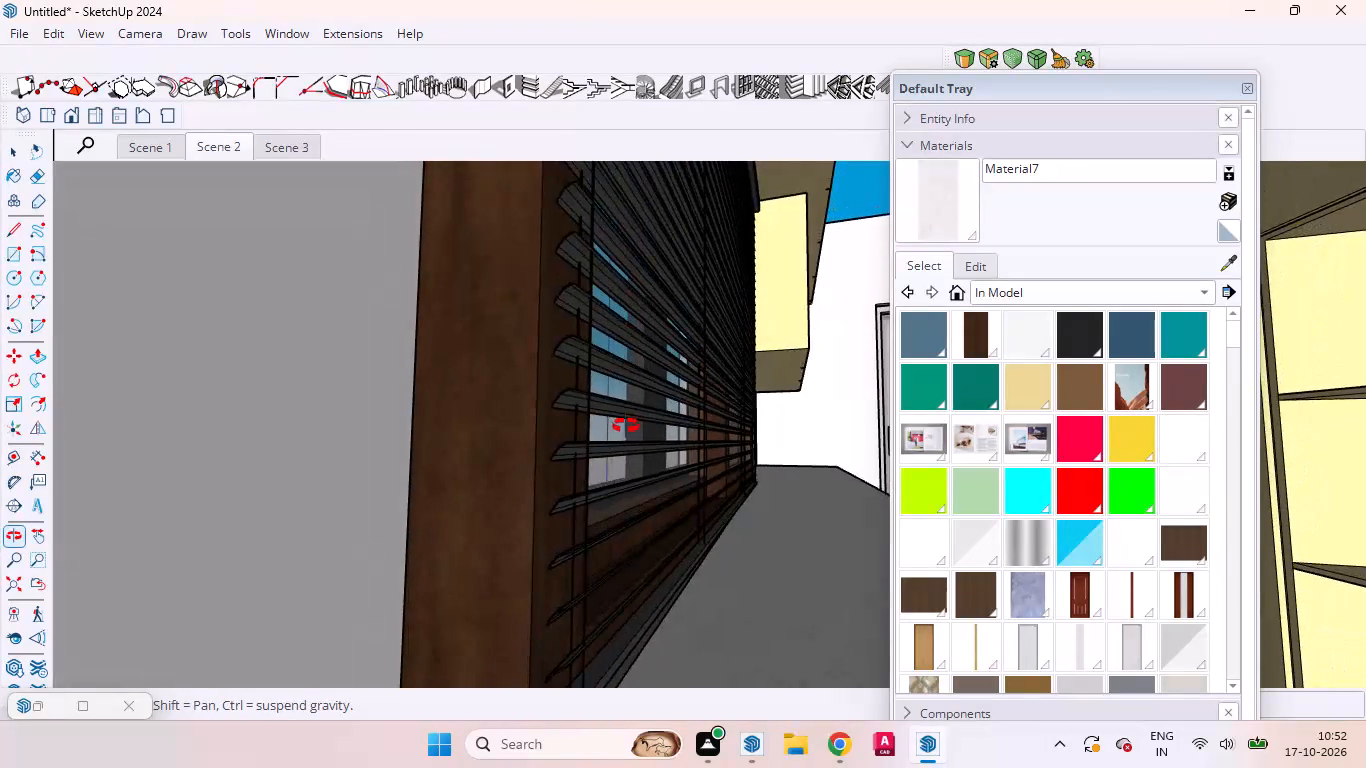
middle_drag(626, 426, 193, 505)
scroll(437, 501, down, 3)
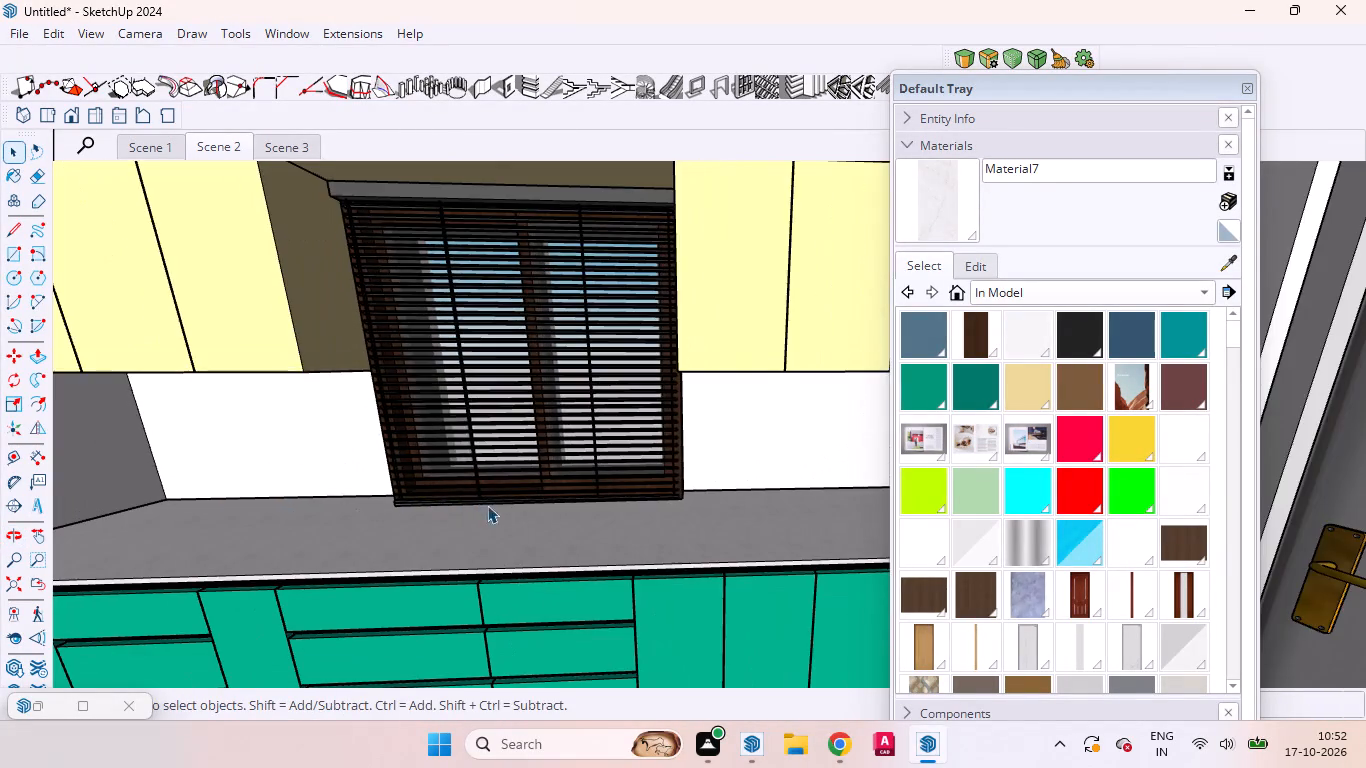
scroll(487, 505, down, 1)
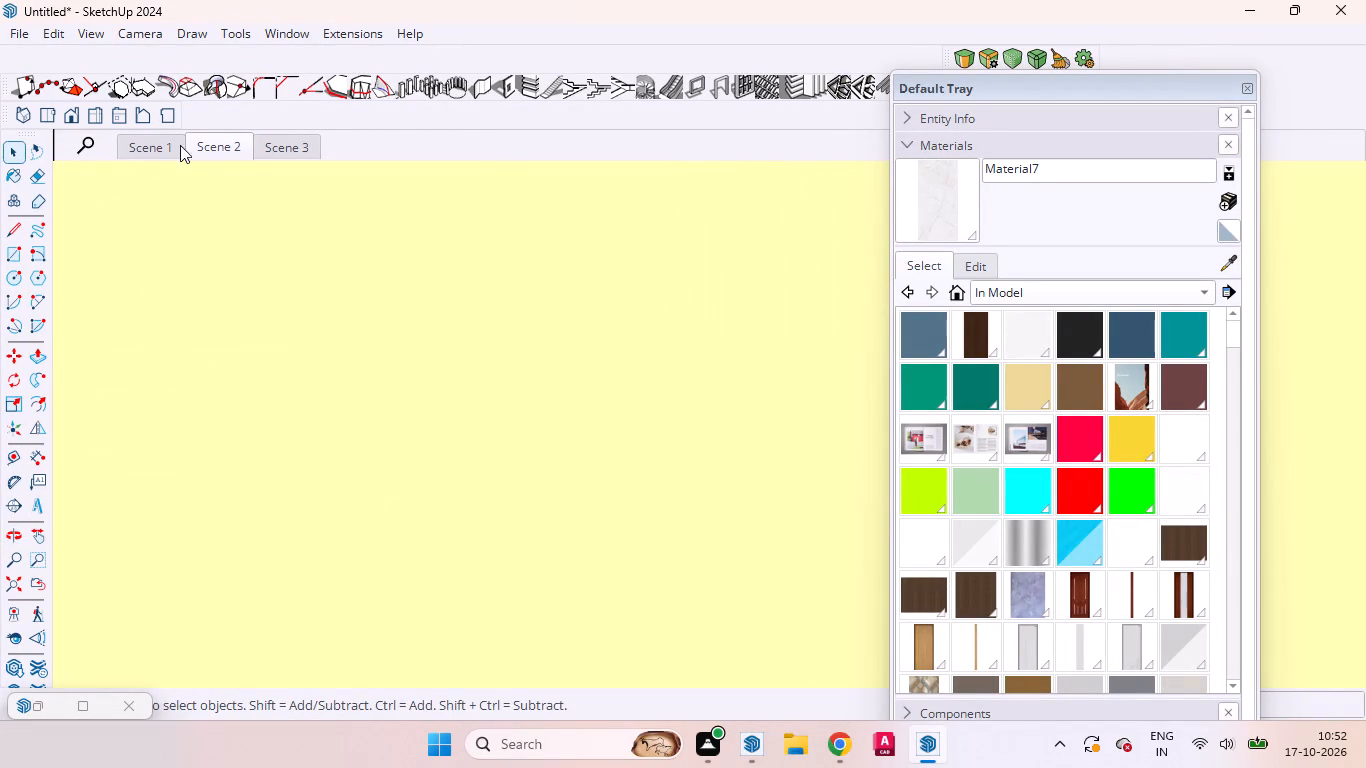
Examine the blinds' top rail and slats against the kitchen window and the overhead cabinets from close up.
click(214, 139)
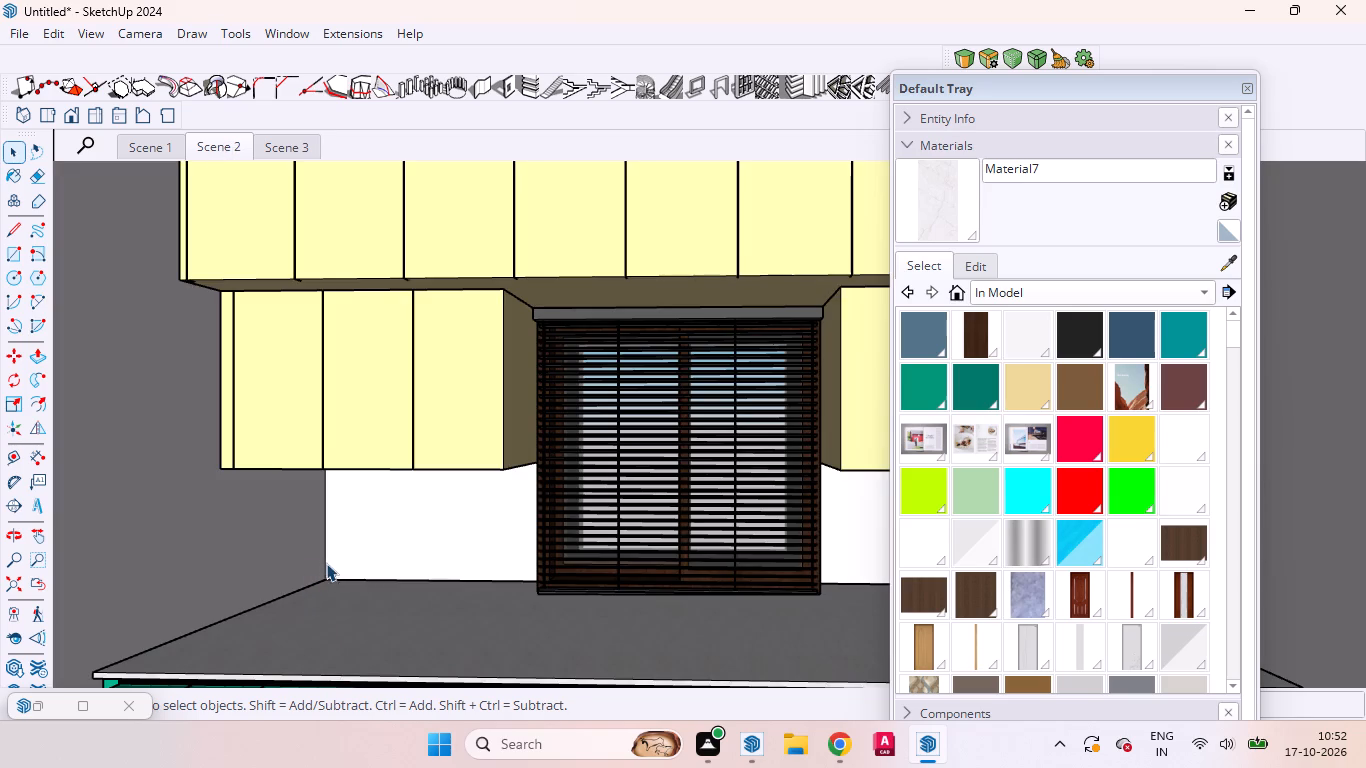
scroll(656, 320, up, 3)
scroll(656, 320, down, 3)
scroll(656, 320, up, 2)
scroll(644, 325, down, 1)
scroll(643, 325, up, 3)
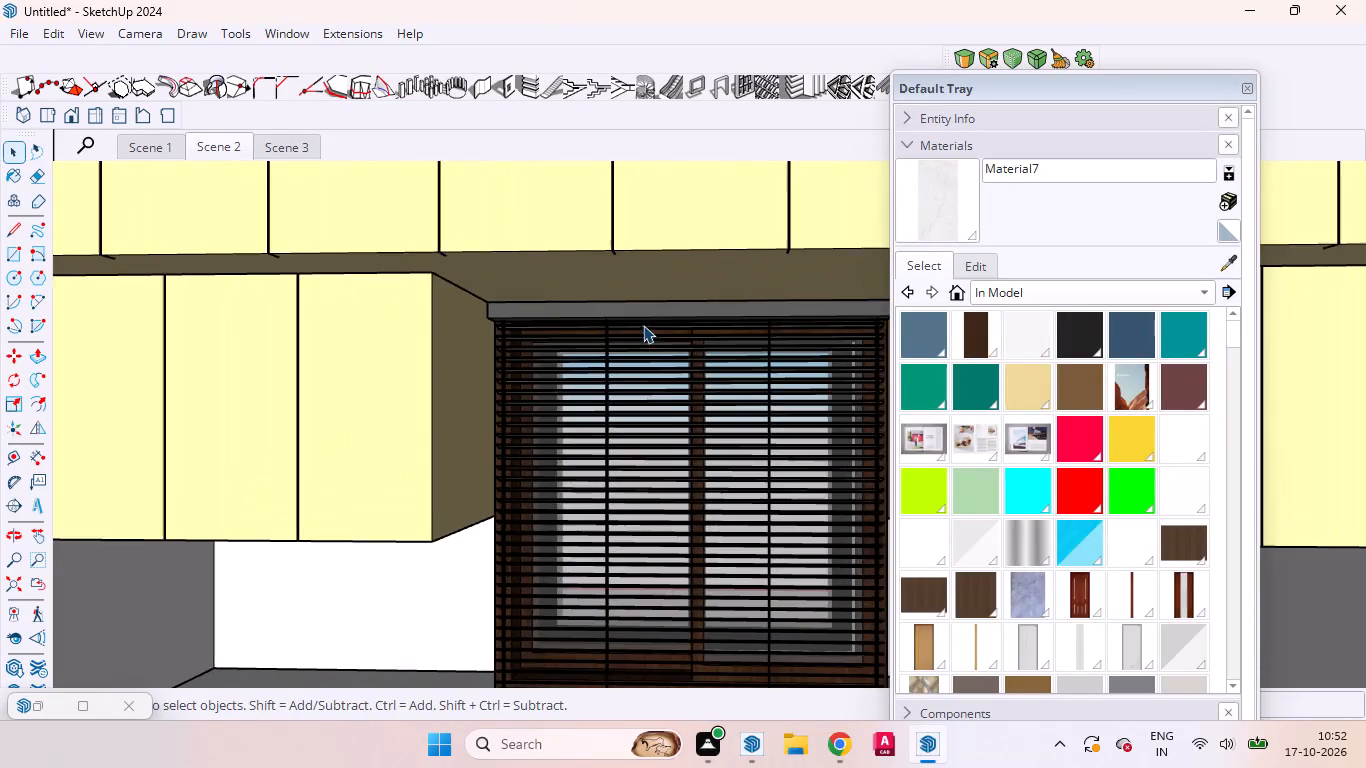
scroll(638, 330, up, 12)
scroll(626, 336, down, 1)
middle_drag(612, 345, 585, 346)
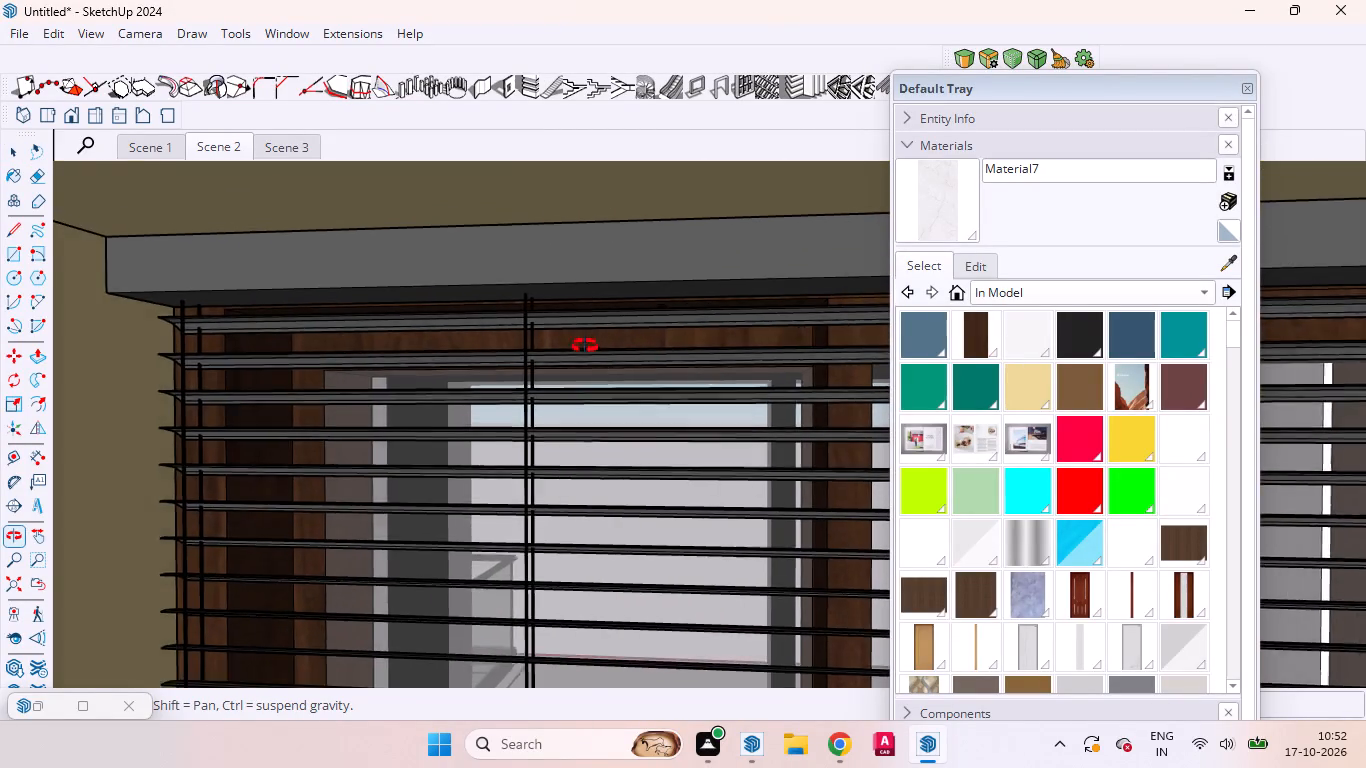
middle_drag(585, 346, 641, 397)
scroll(507, 274, up, 1)
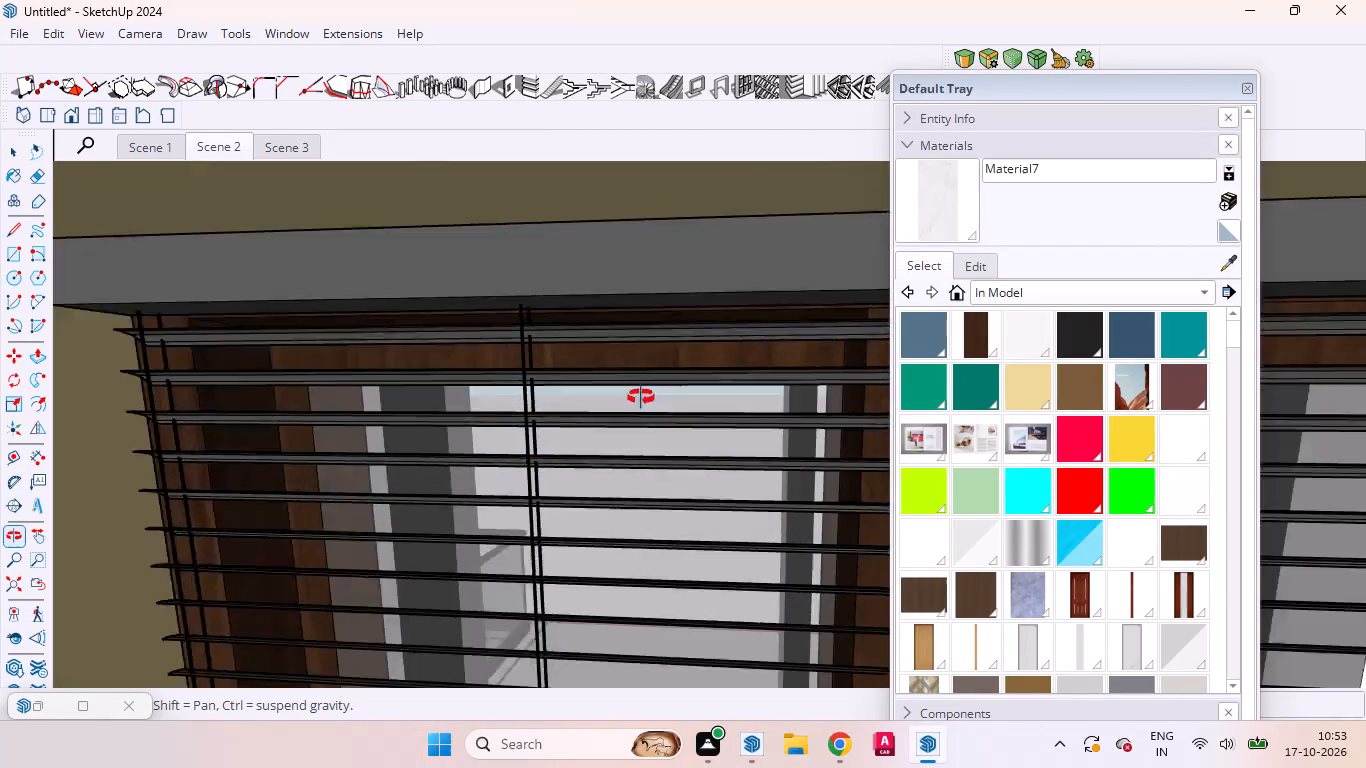
middle_drag(641, 397, 689, 438)
scroll(662, 449, up, 16)
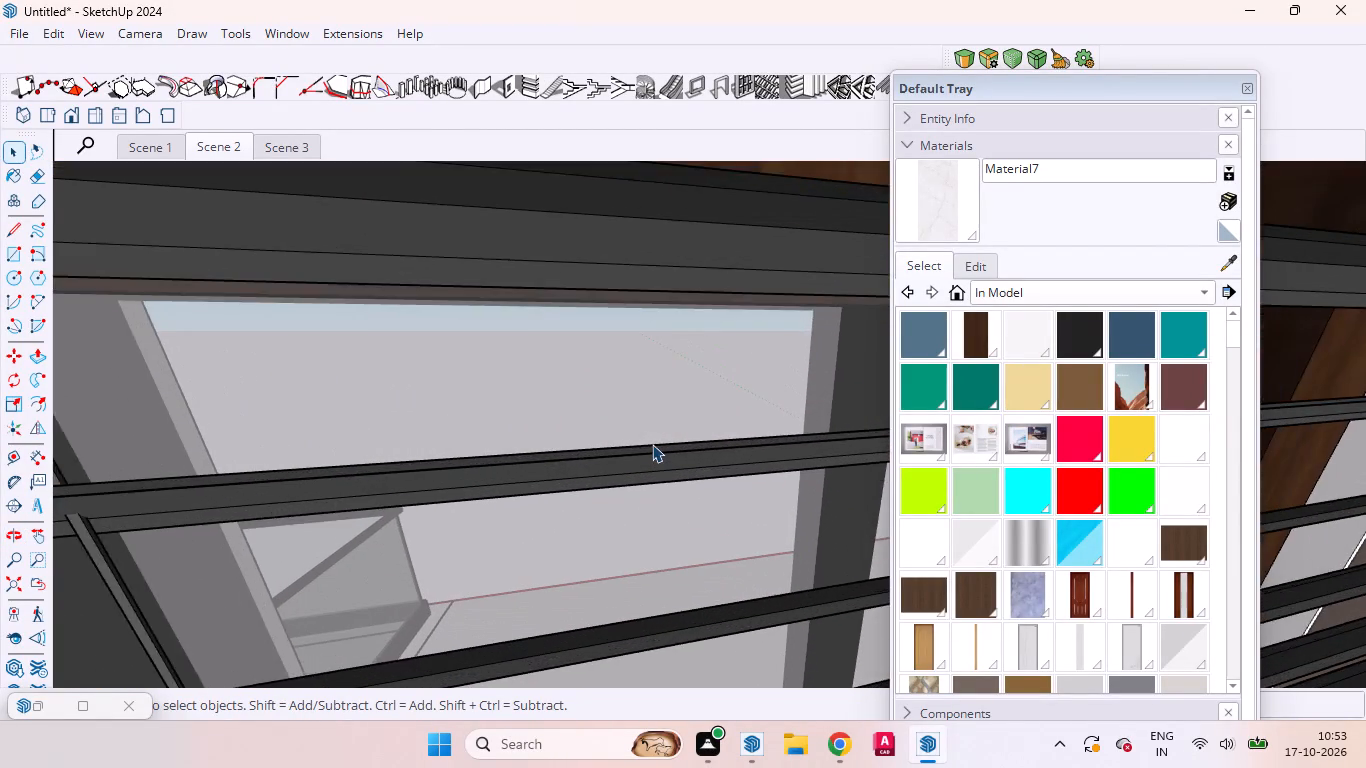
scroll(649, 444, up, 2)
middle_drag(658, 467, 586, 423)
scroll(656, 467, up, 1)
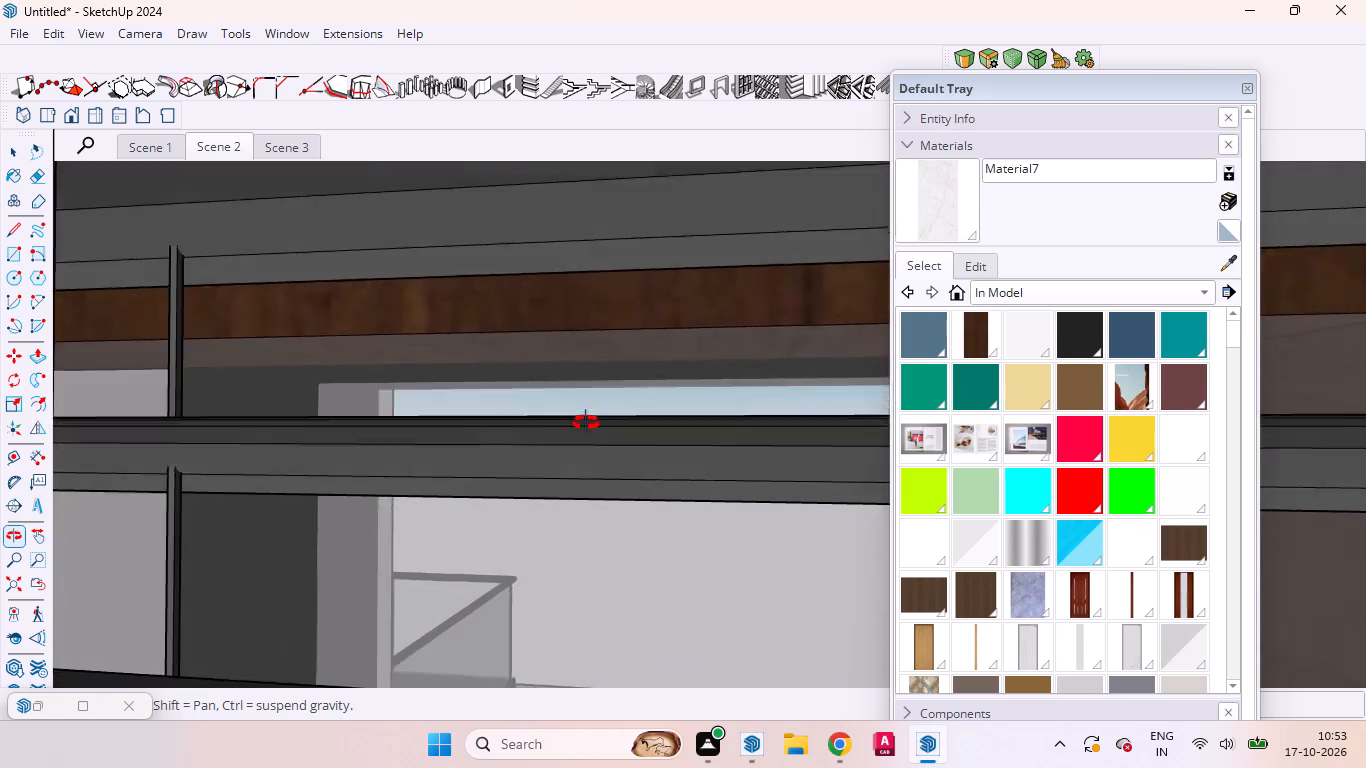
middle_drag(586, 423, 610, 469)
scroll(611, 470, down, 19)
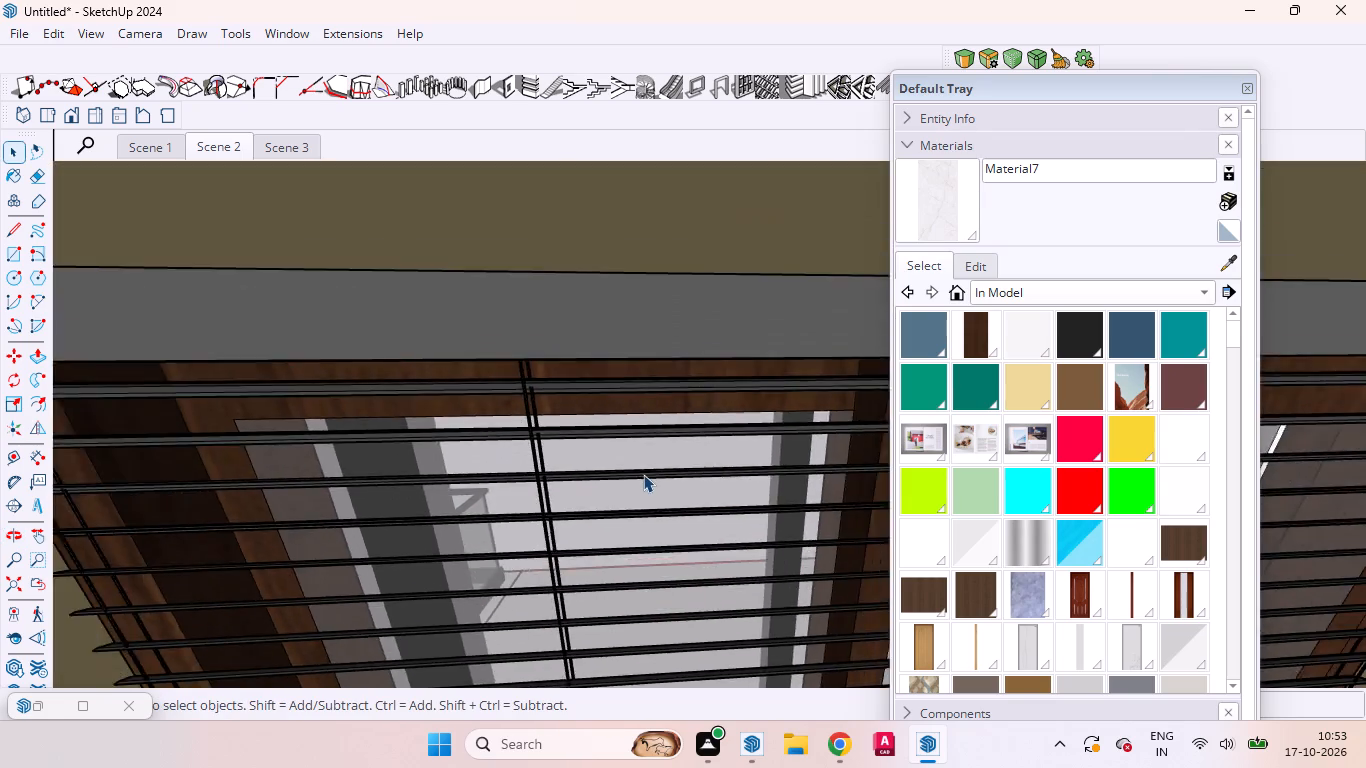
scroll(643, 474, down, 3)
scroll(643, 474, up, 1)
scroll(643, 474, down, 9)
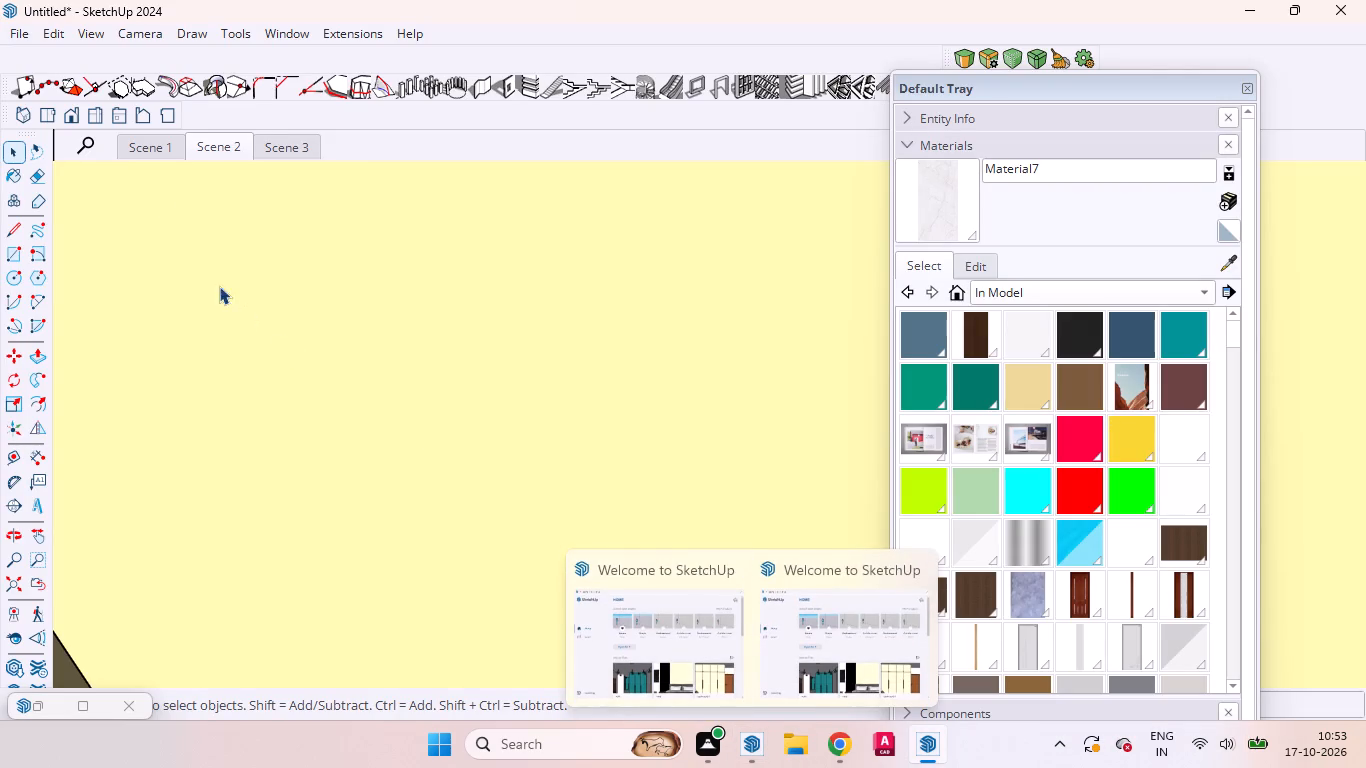
Review the kitchen with the fitted blinds in the saved views Scene 2 and Scene 1.
click(209, 153)
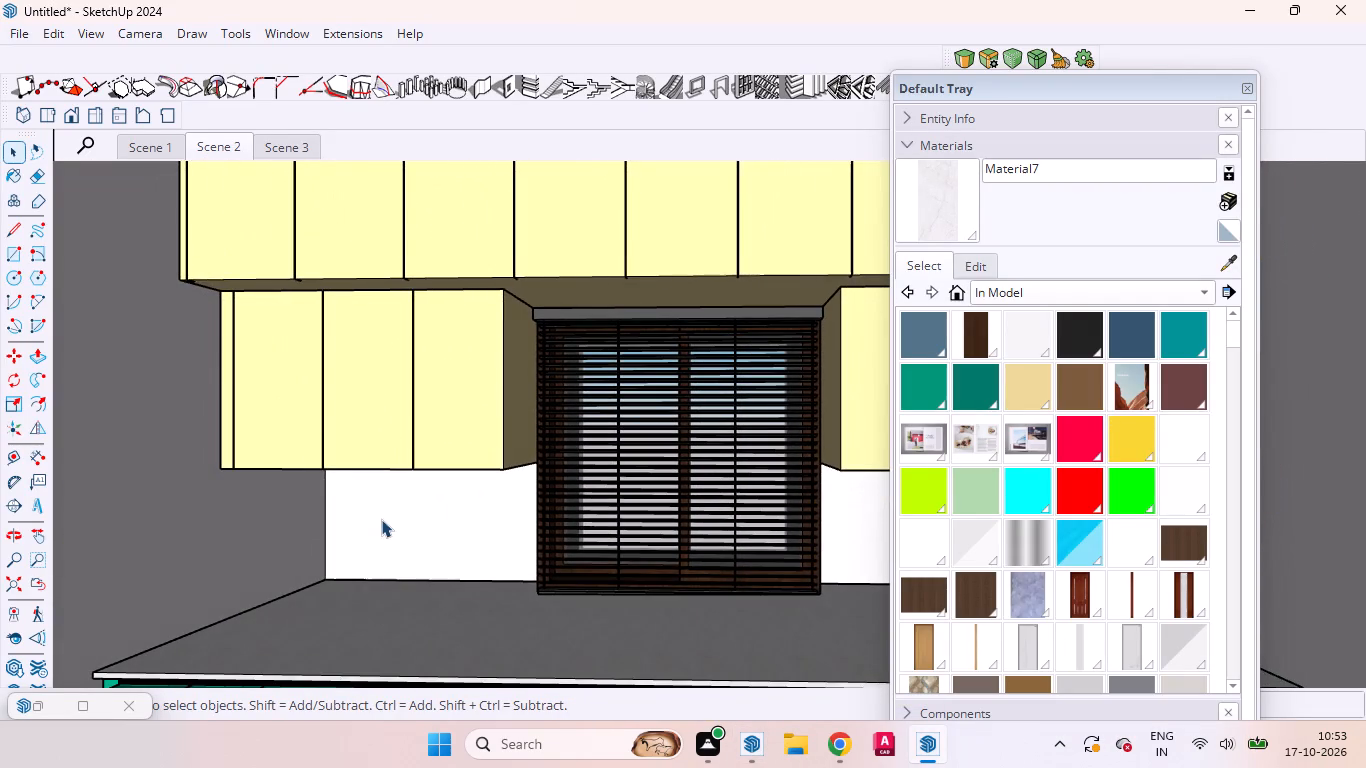
middle_drag(381, 519, 407, 622)
scroll(410, 623, down, 4)
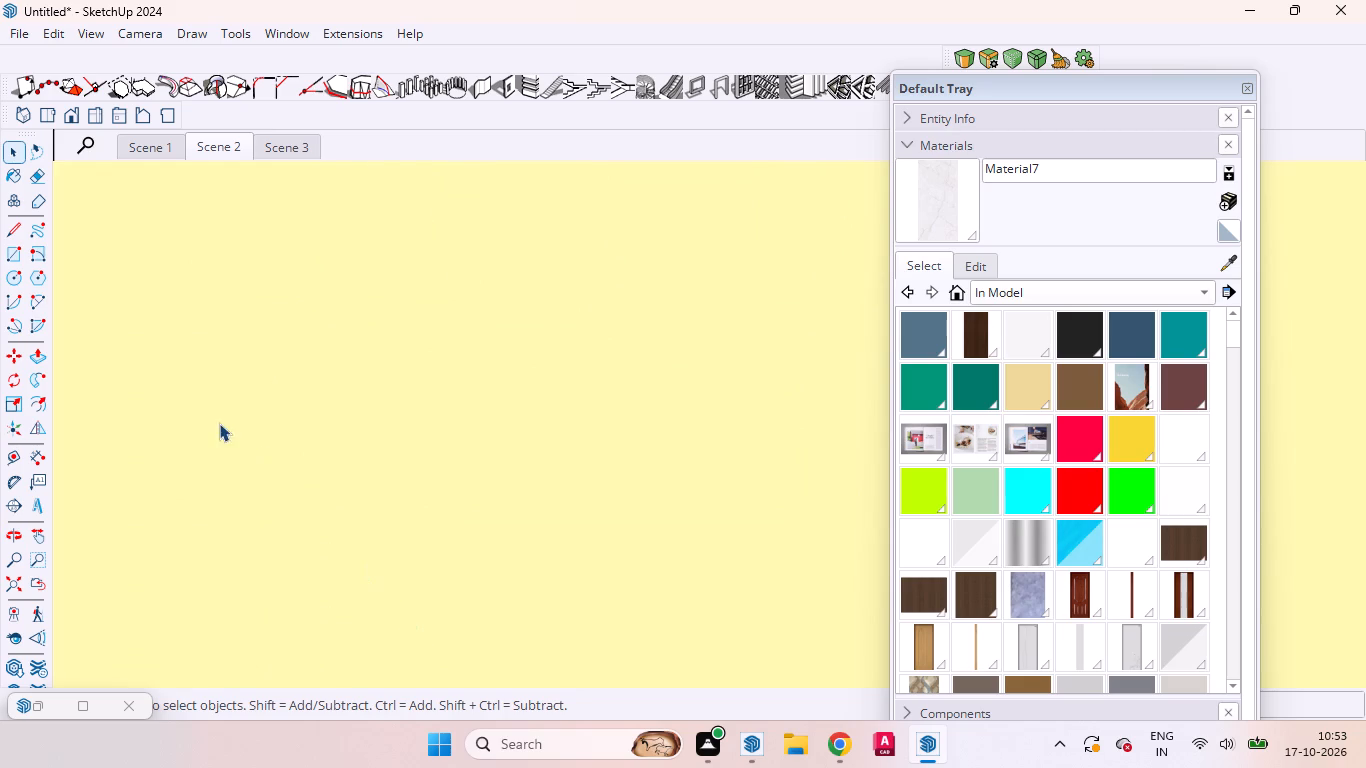
click(158, 145)
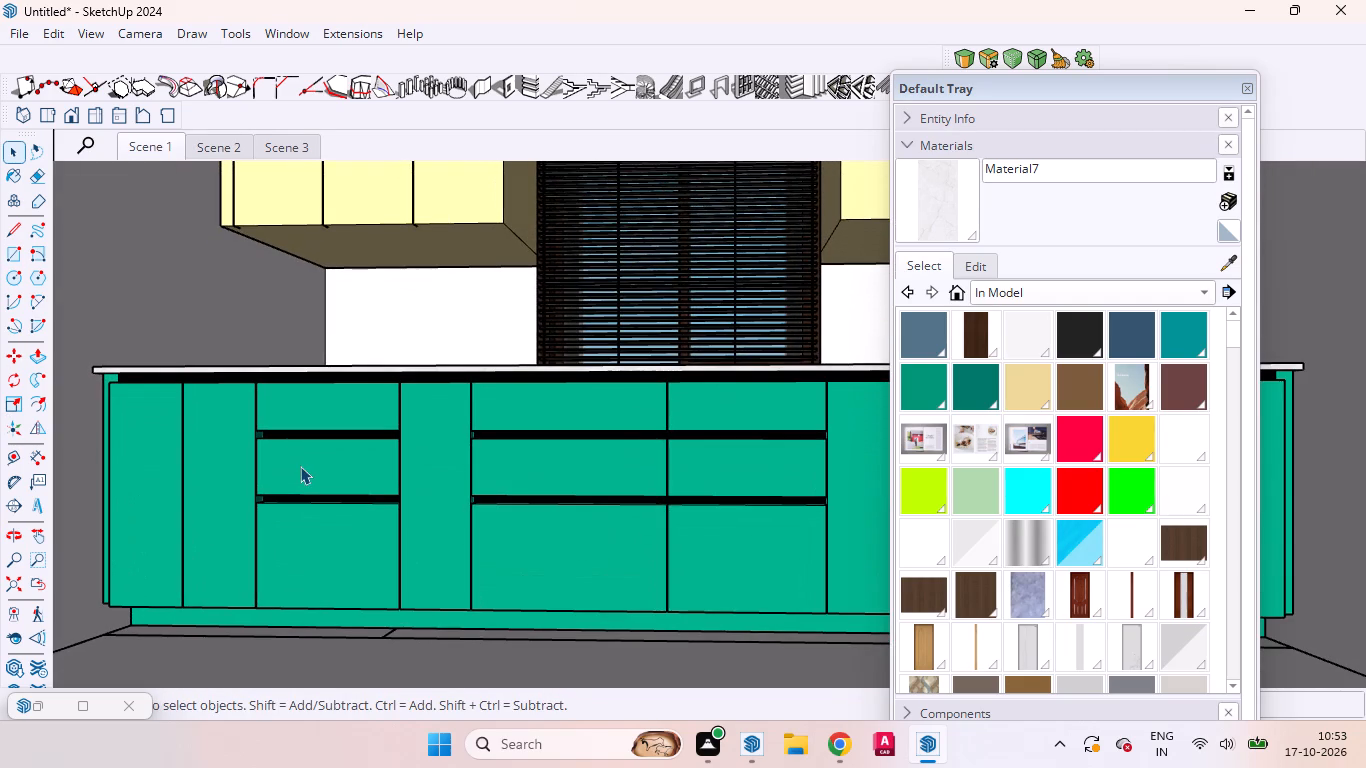
scroll(332, 471, down, 4)
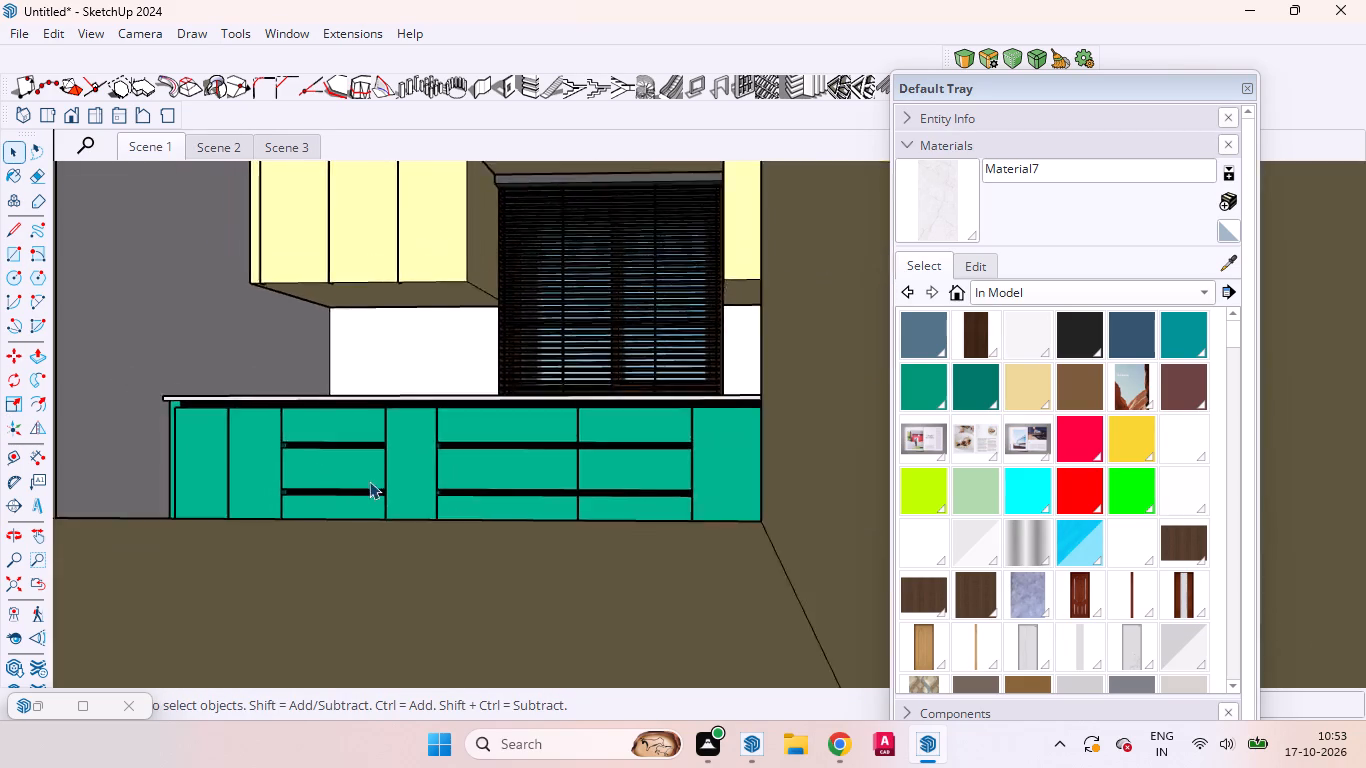
scroll(369, 481, down, 2)
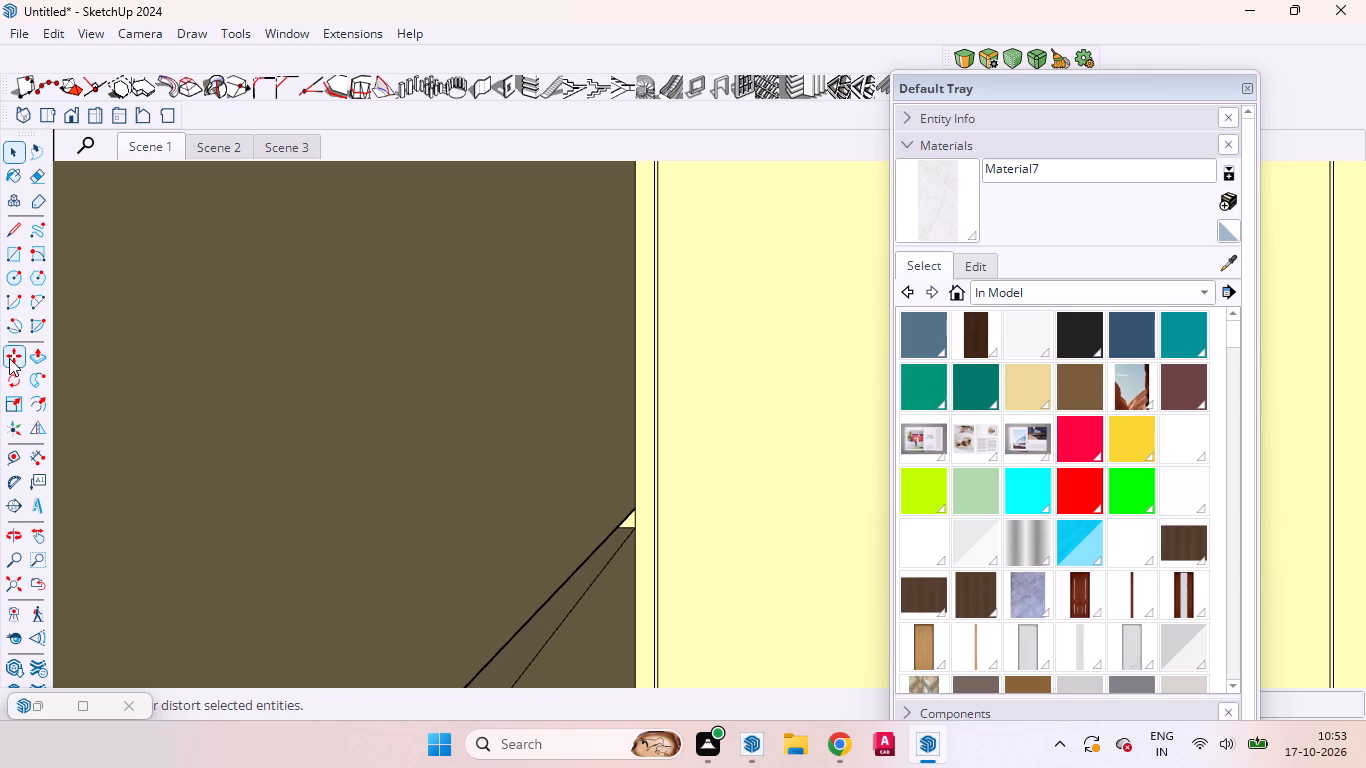
click(161, 150)
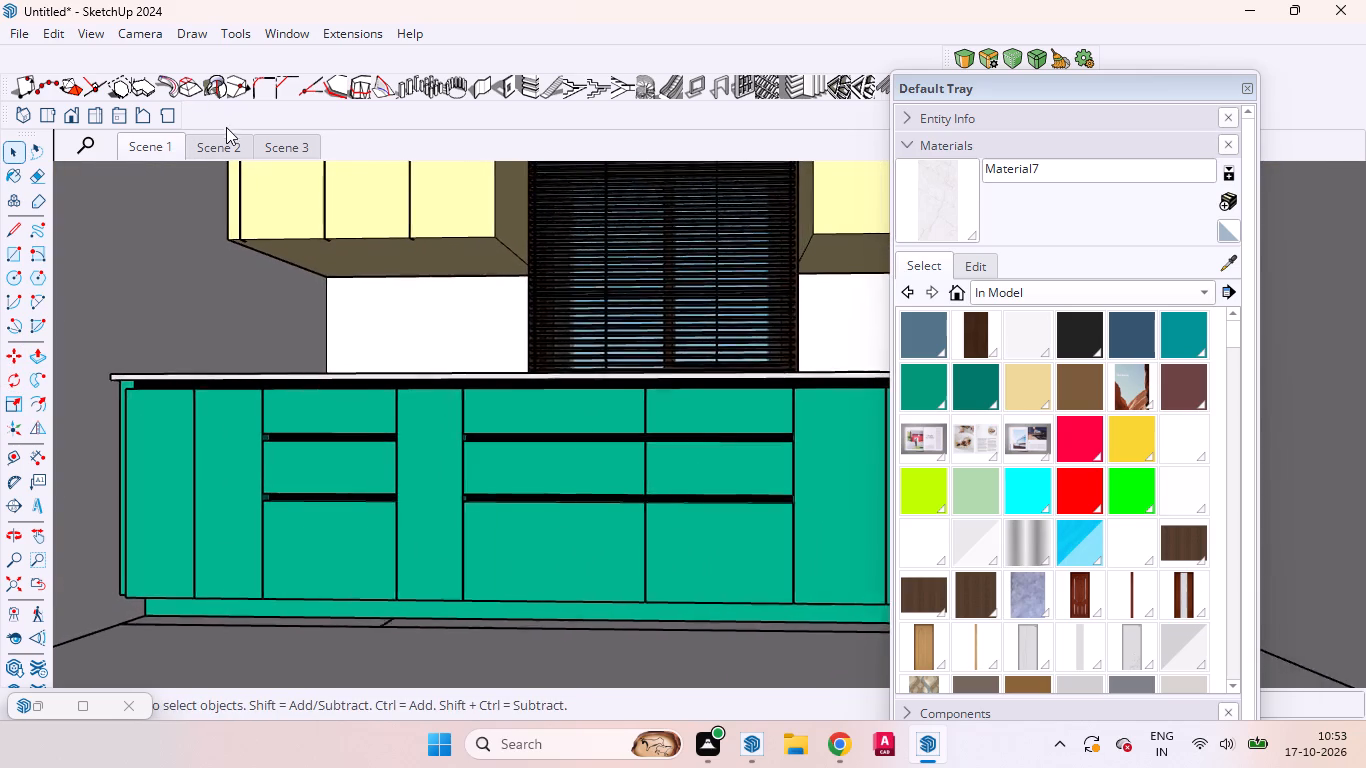
click(239, 146)
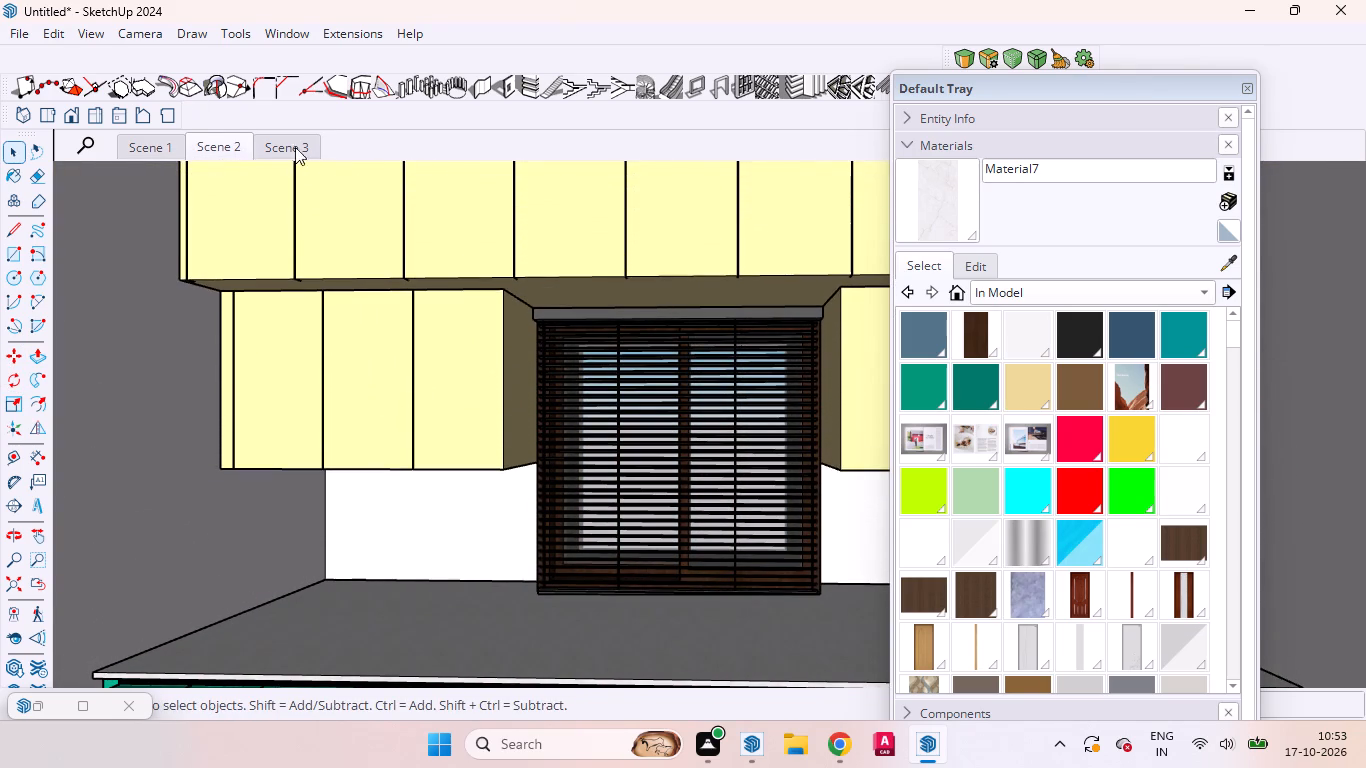
In Scene 3, open the wall group and paint the backsplash face between countertop and overhead cabinets with the marble Material7.
click(294, 146)
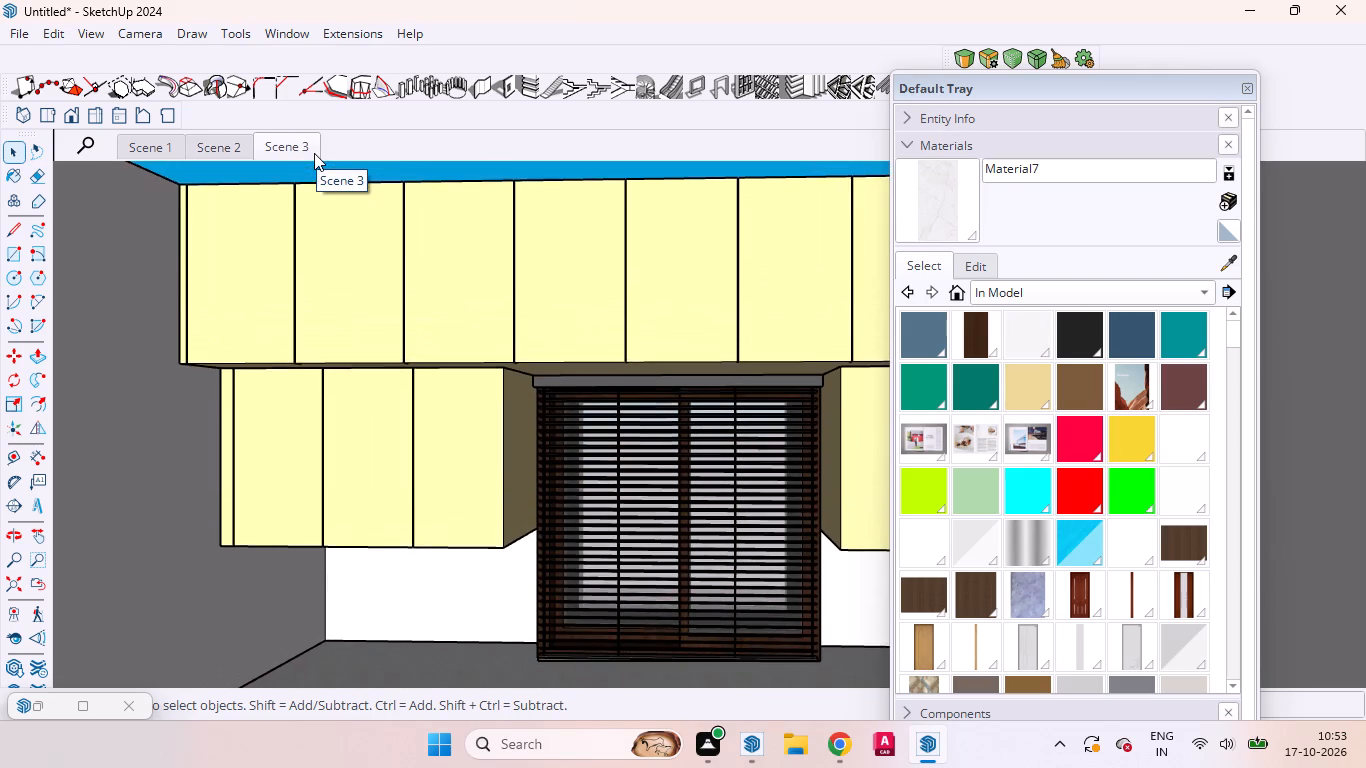
scroll(413, 678, up, 1)
scroll(412, 676, down, 1)
scroll(409, 656, up, 5)
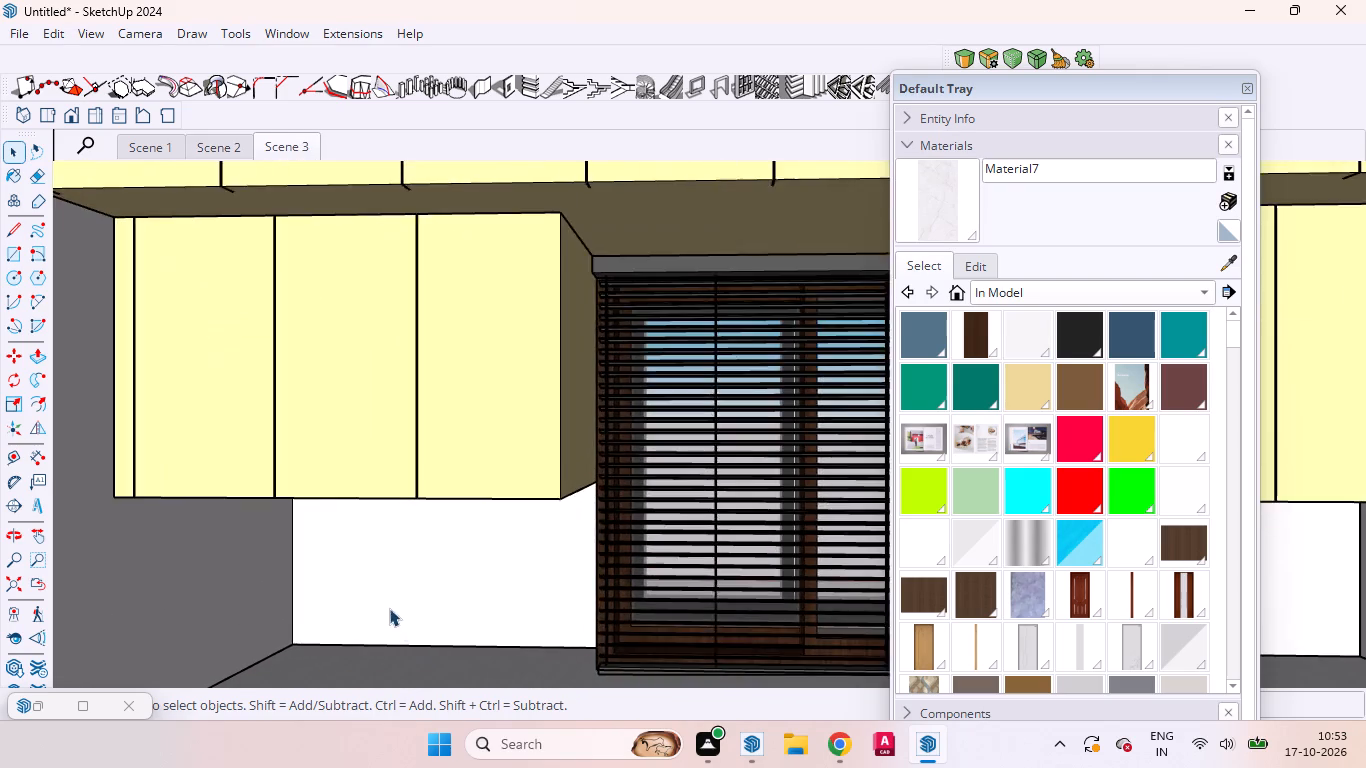
scroll(389, 608, up, 2)
scroll(342, 364, down, 6)
scroll(339, 351, up, 1)
scroll(339, 351, down, 2)
scroll(371, 538, up, 7)
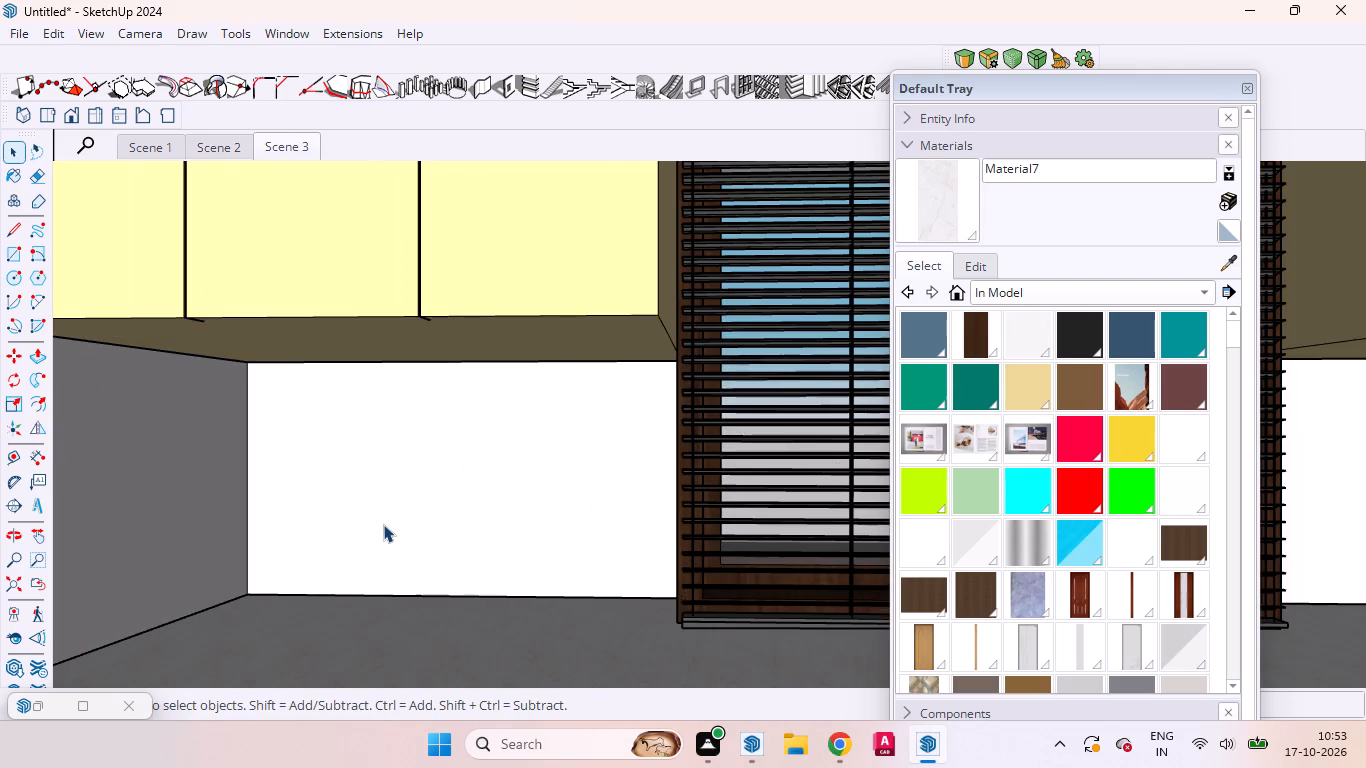
click(384, 522)
double_click(384, 521)
click(384, 521)
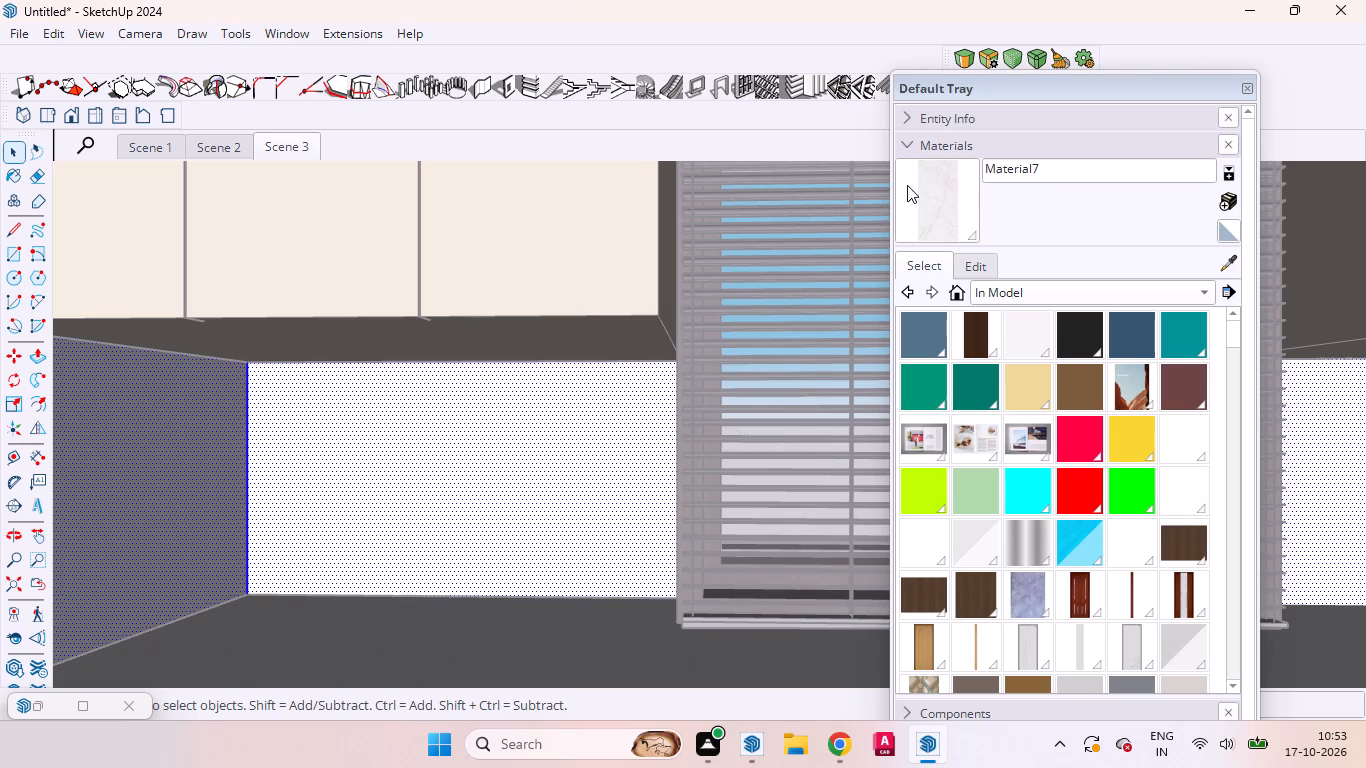
click(350, 493)
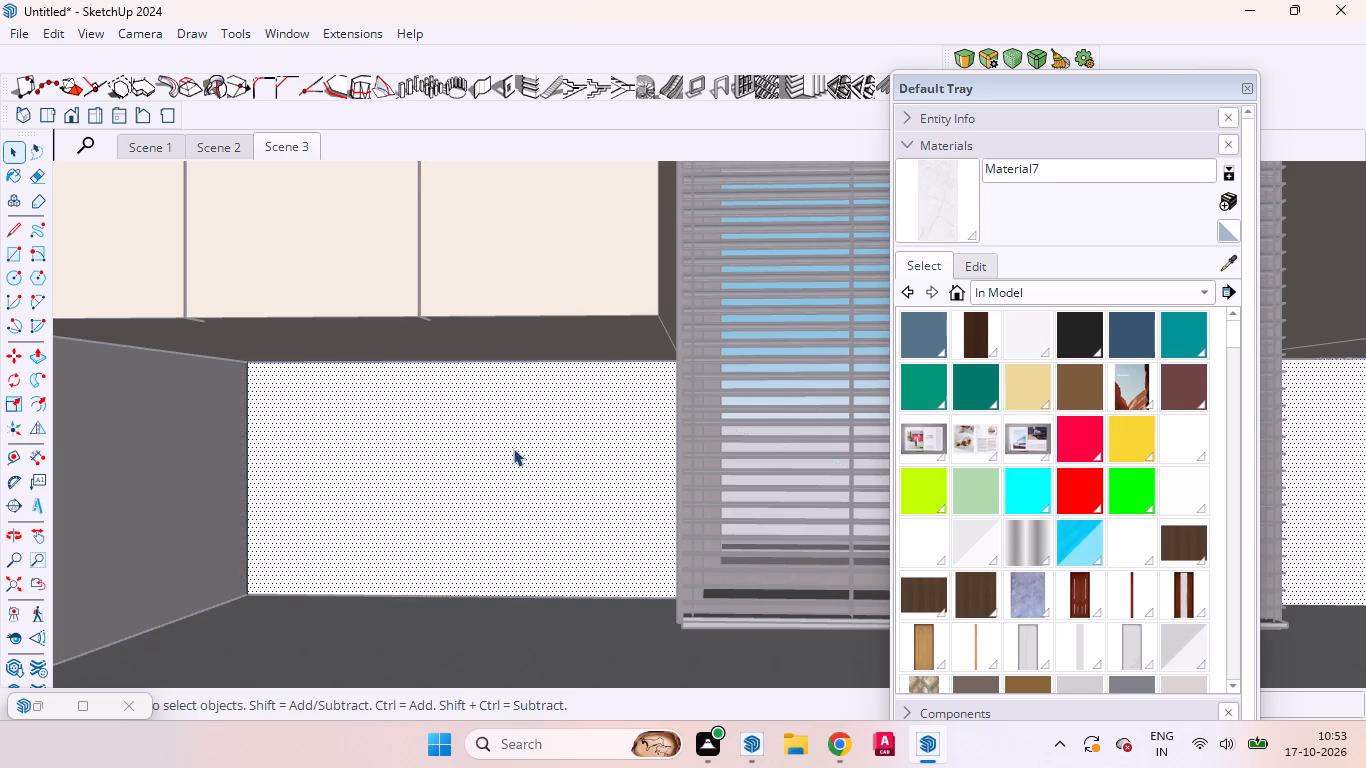
click(918, 200)
click(452, 491)
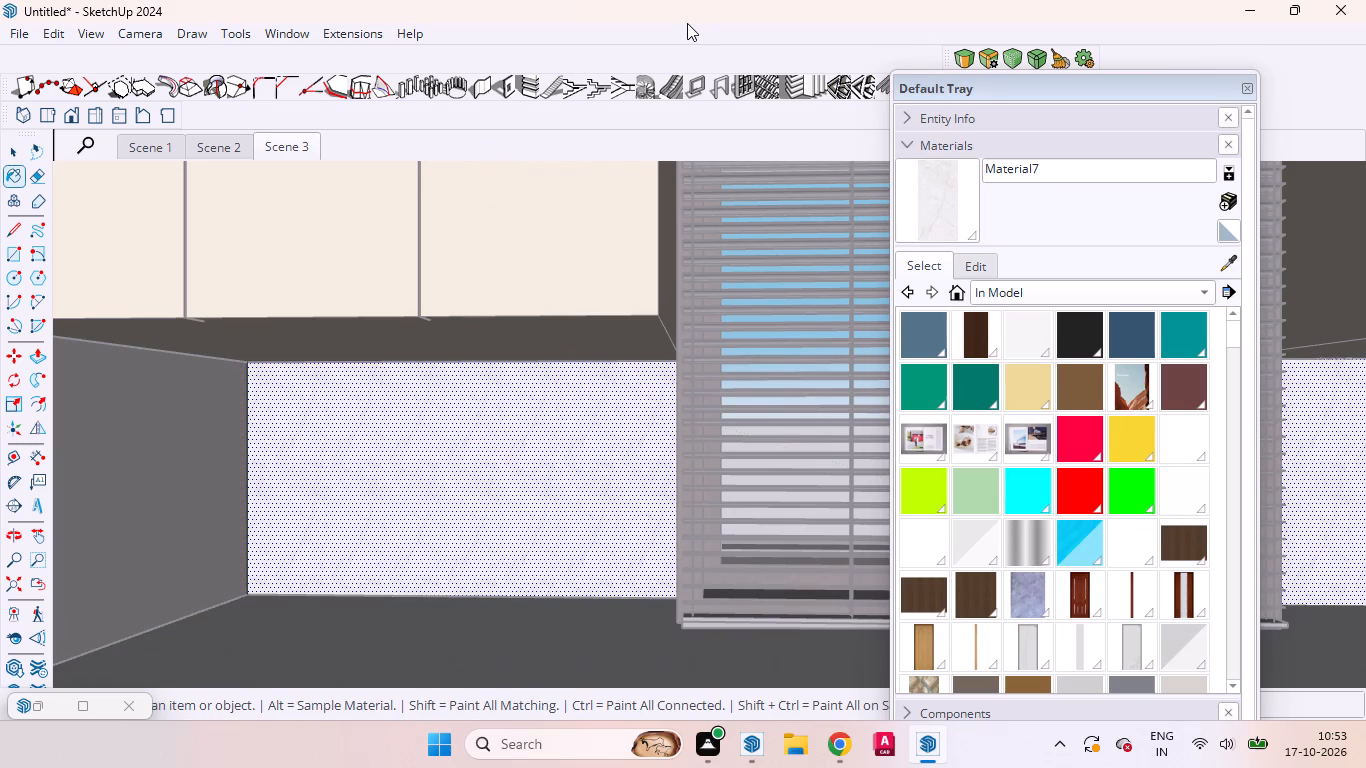
Enable the V-Ray Utilities tools, apply a cubic texture projection scaled to the bounding box to the backsplash face, and close the wall group.
right_click(682, 56)
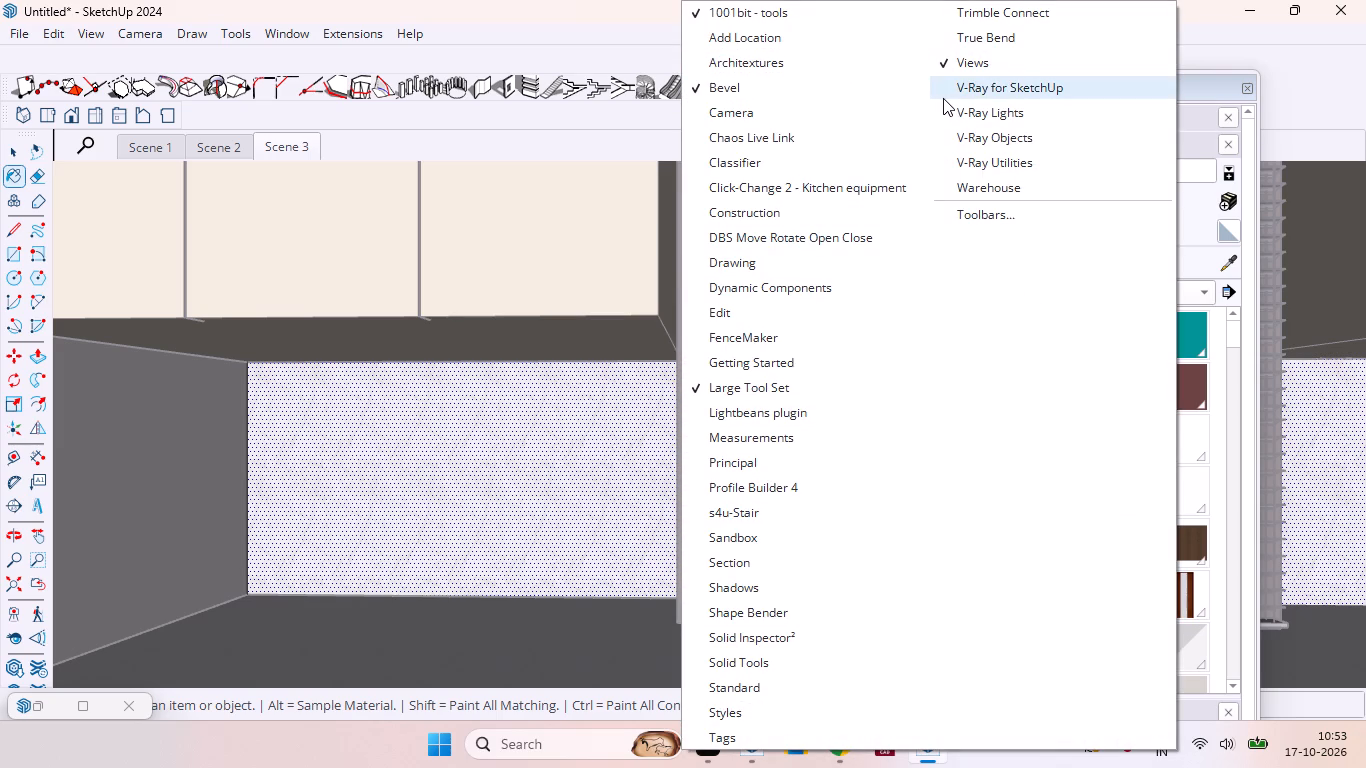
click(1009, 166)
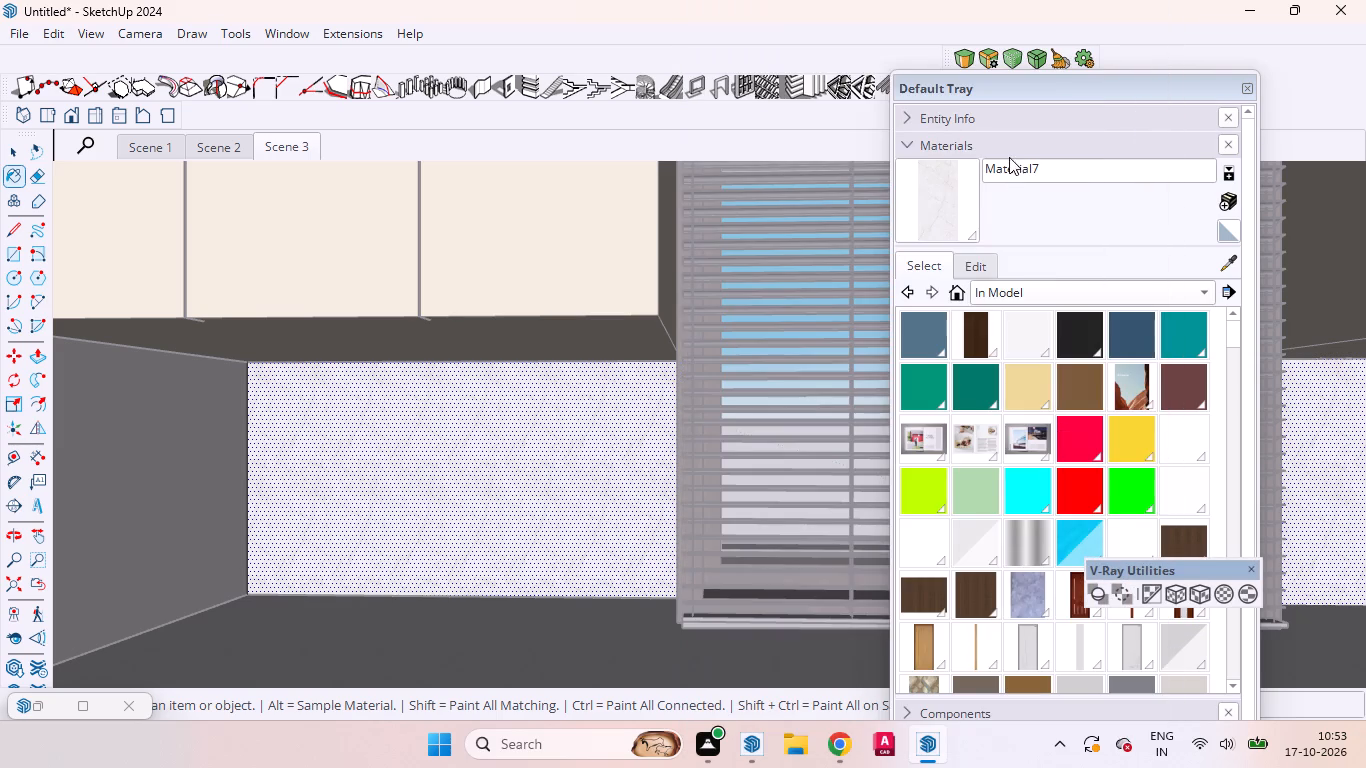
right_click(1202, 591)
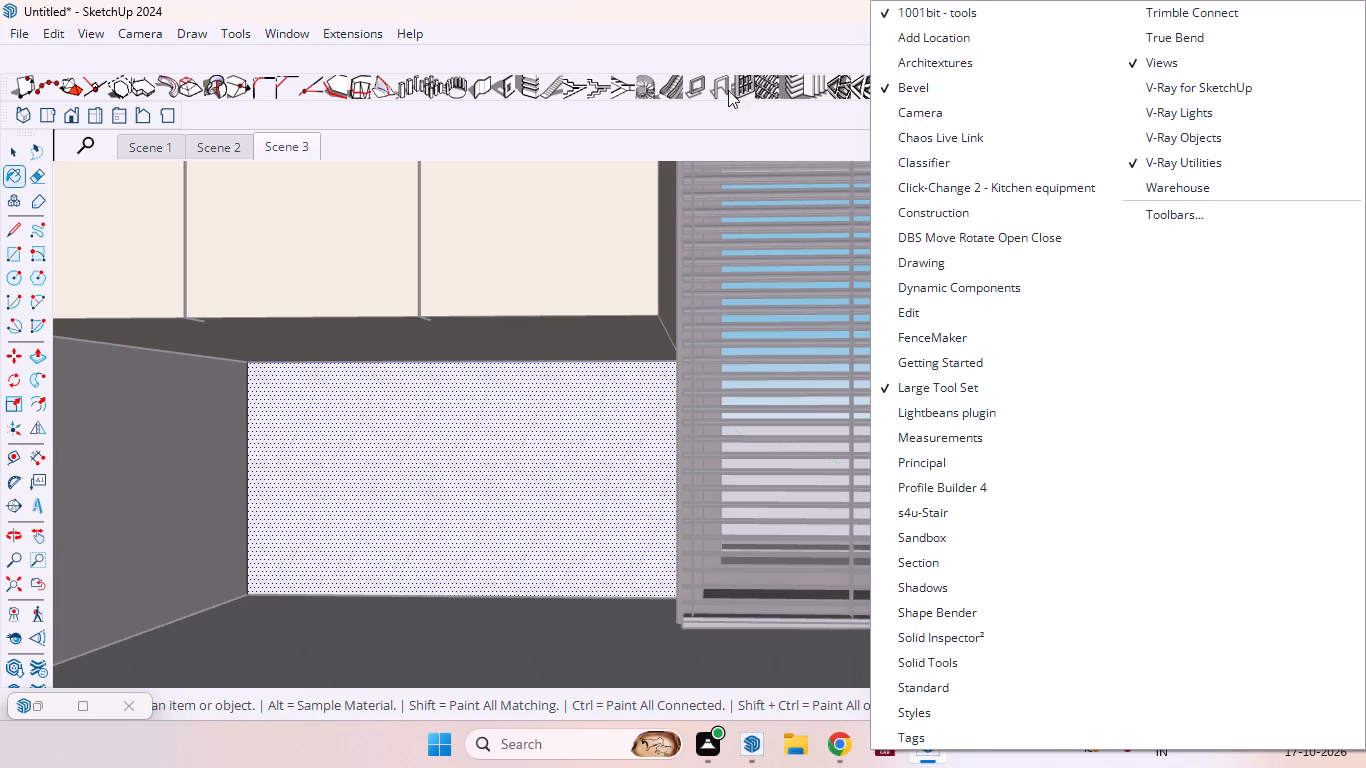
right_click(685, 52)
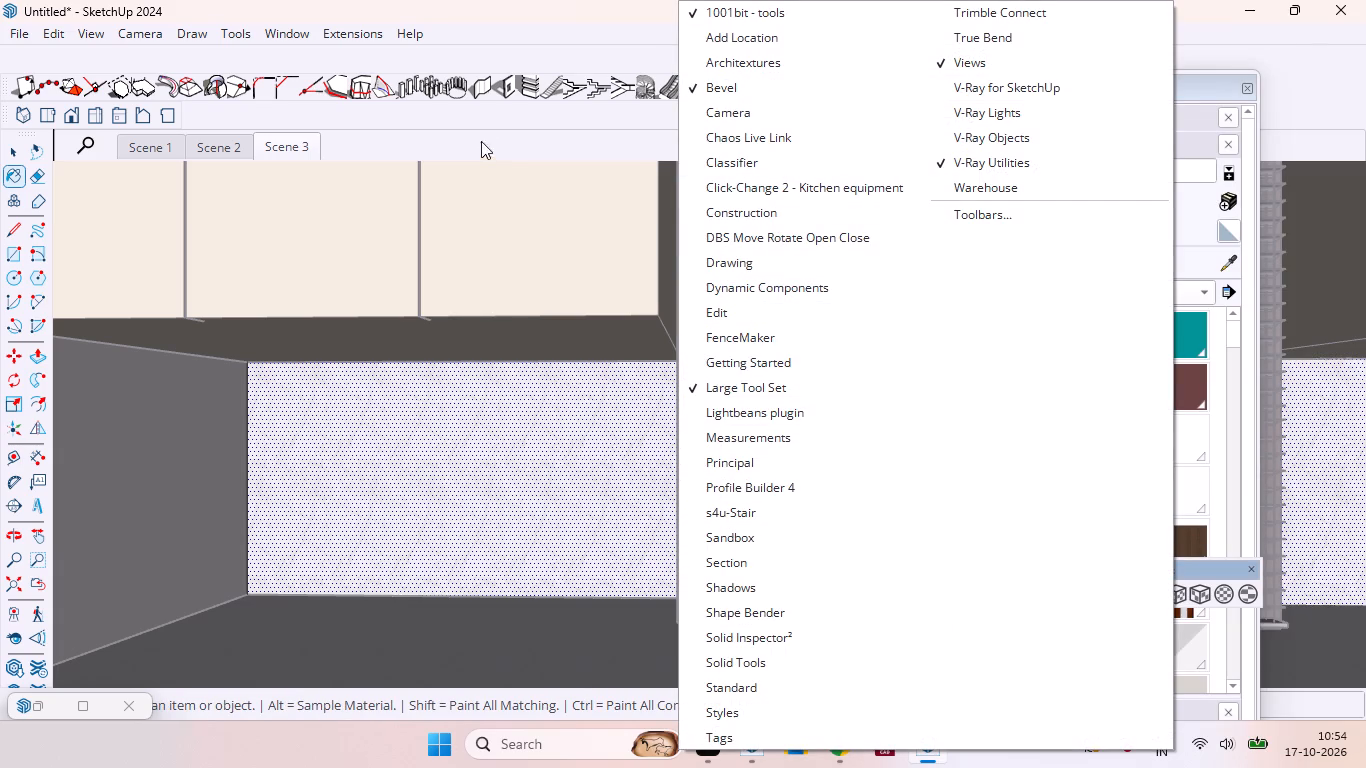
click(570, 62)
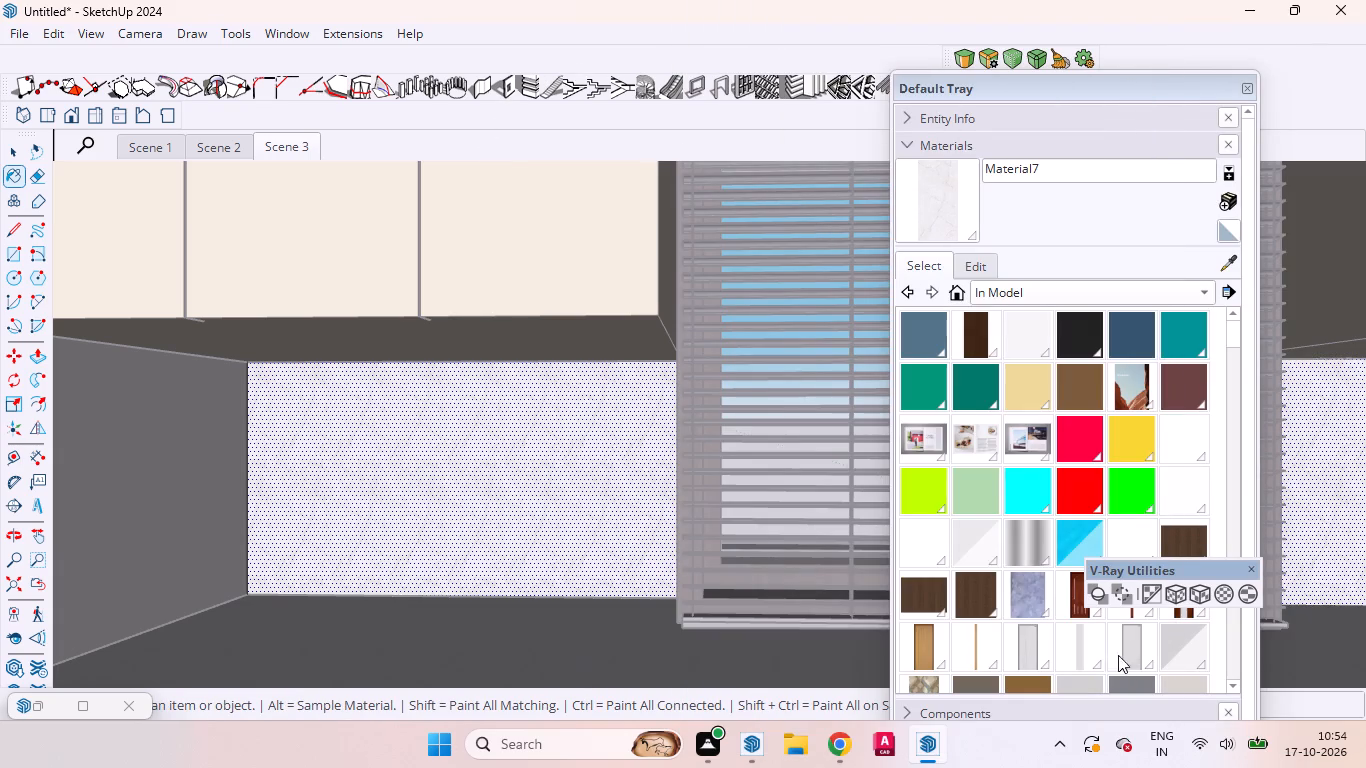
click(1205, 592)
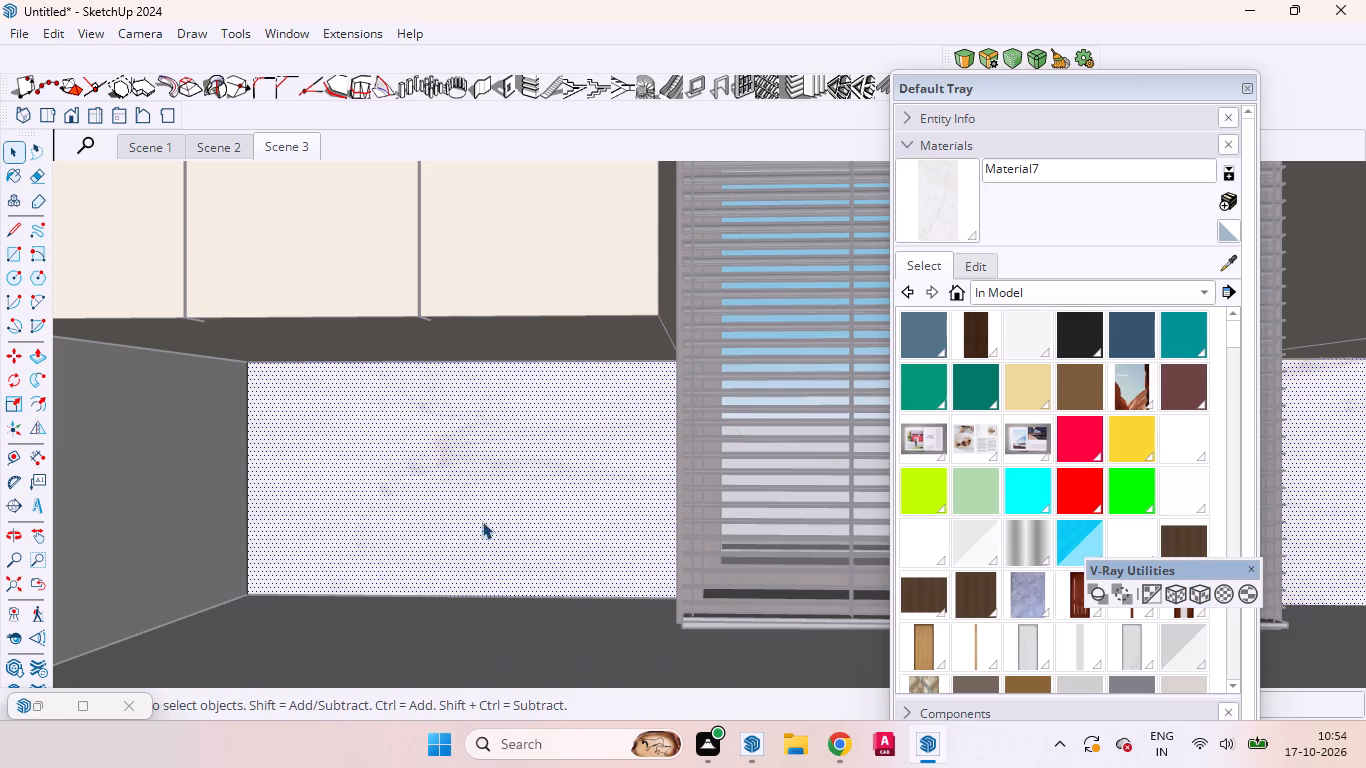
middle_drag(474, 518, 482, 530)
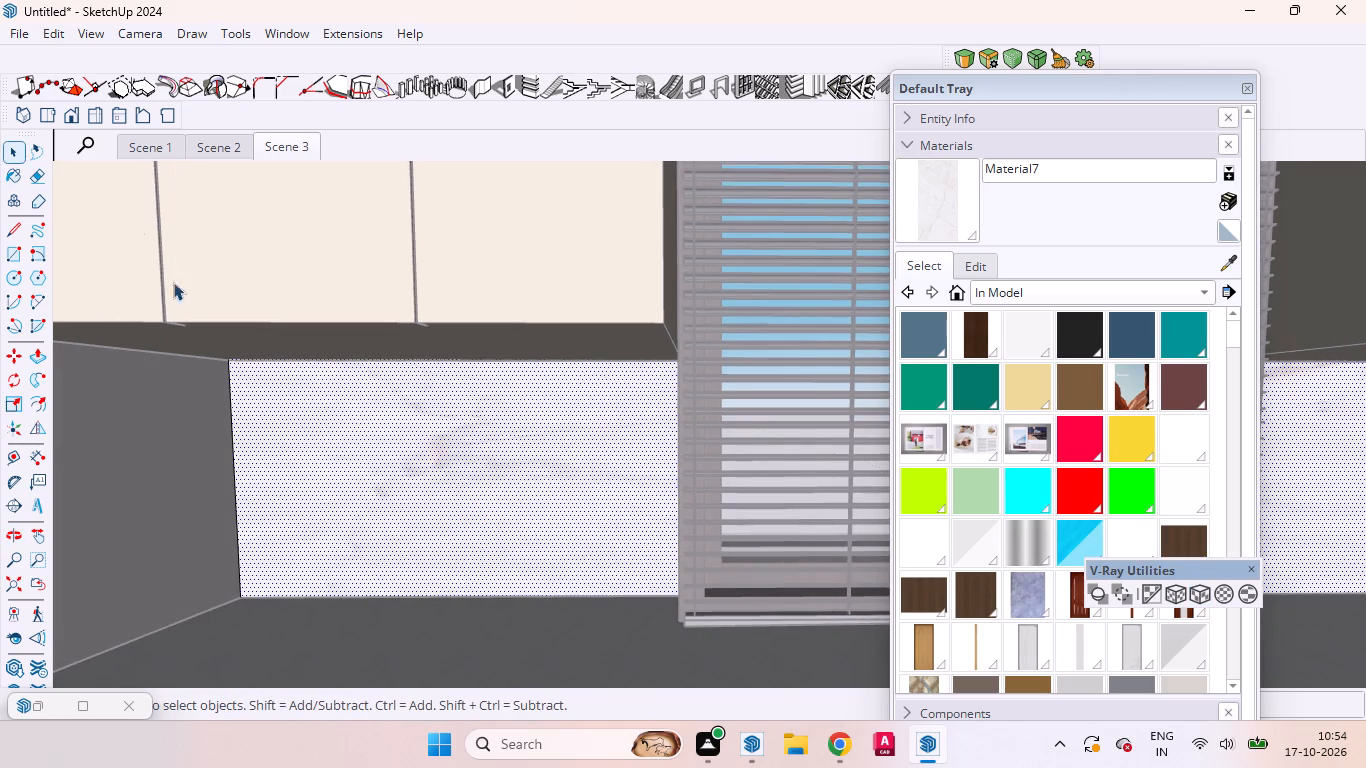
click(44, 121)
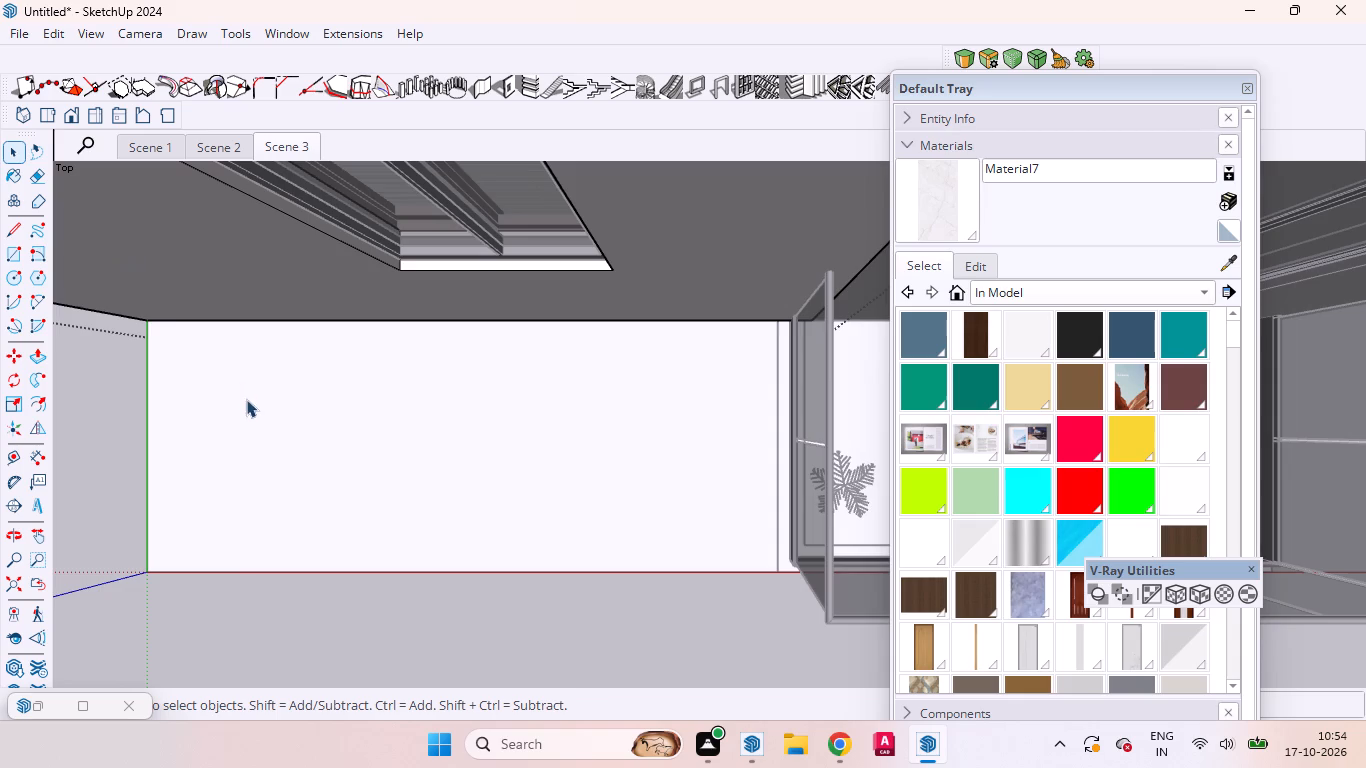
scroll(310, 430, down, 11)
click(443, 526)
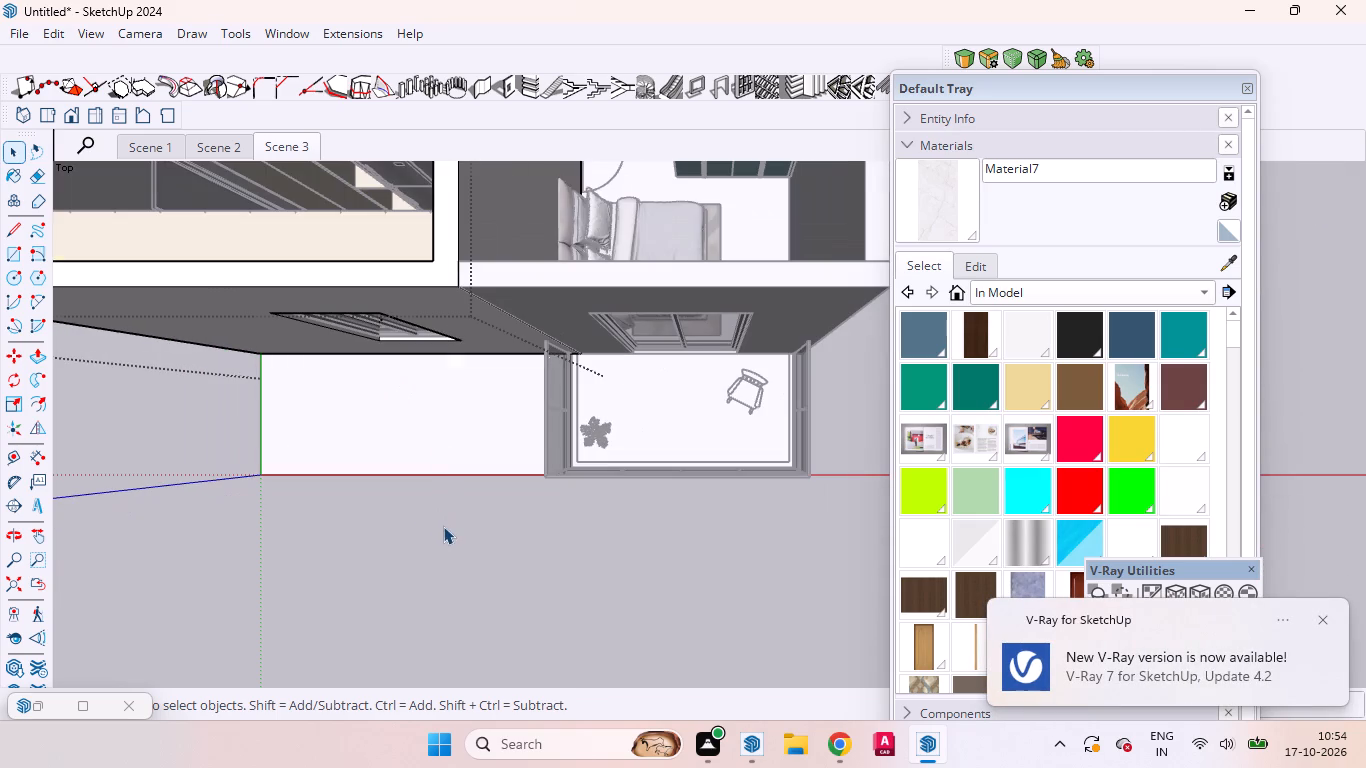
Examine the marble backsplash, blinds and overhead cabinets in Scene 3 from different angles.
click(268, 142)
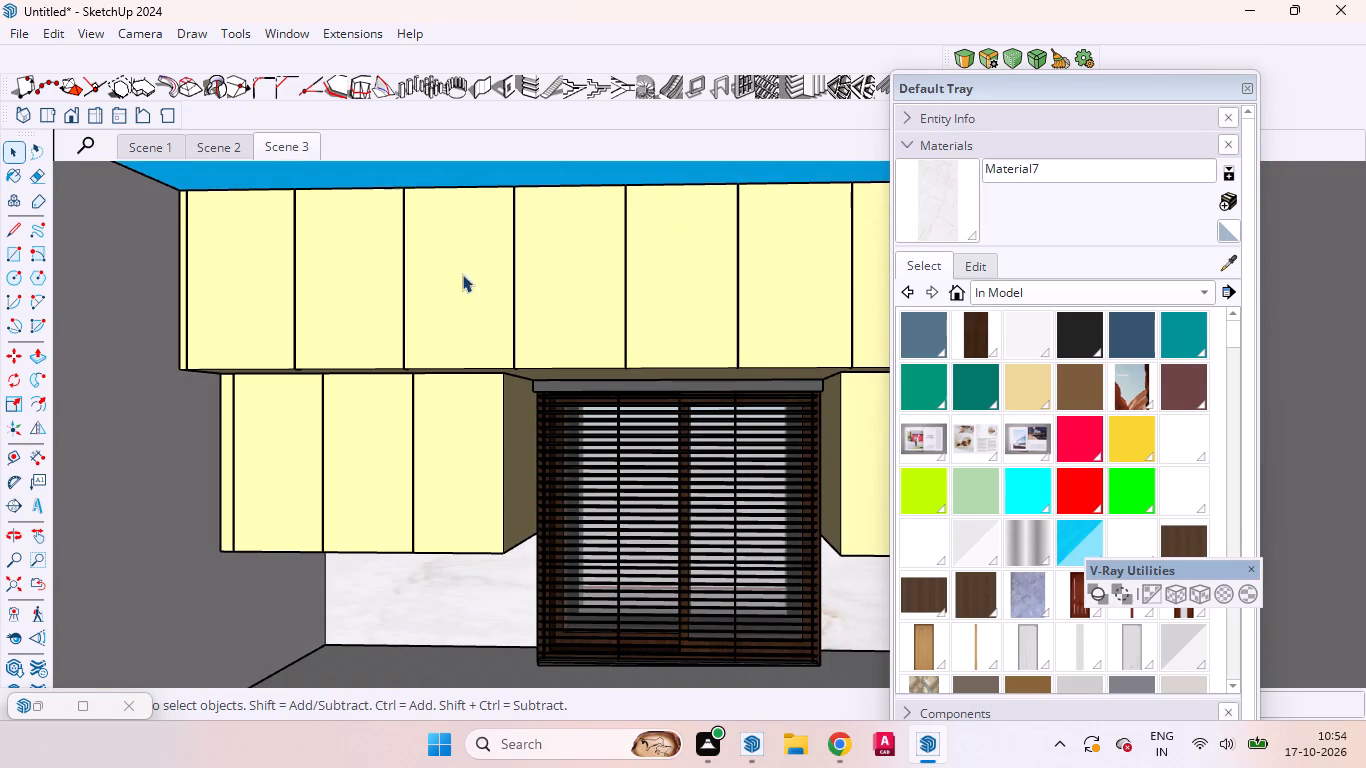
drag(286, 223, 315, 310)
click(282, 195)
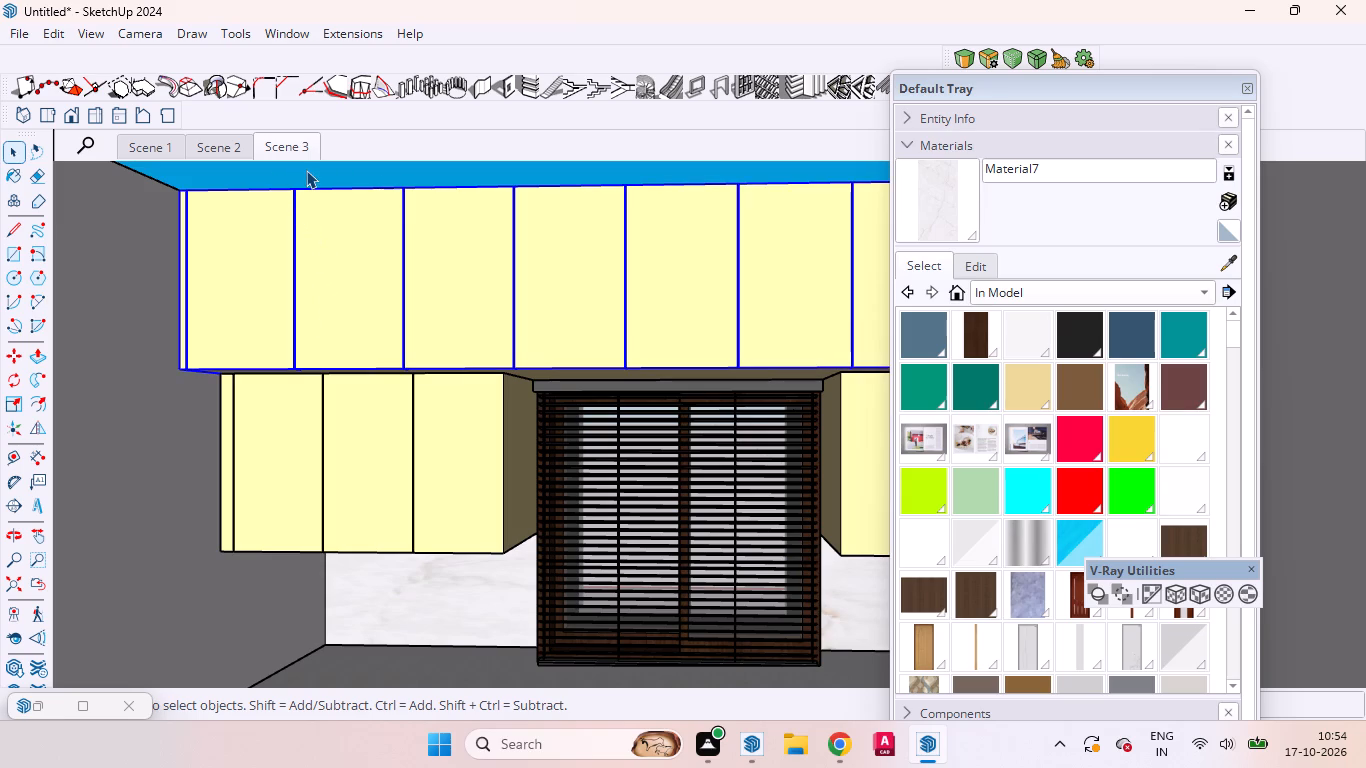
click(306, 170)
middle_drag(376, 229, 479, 333)
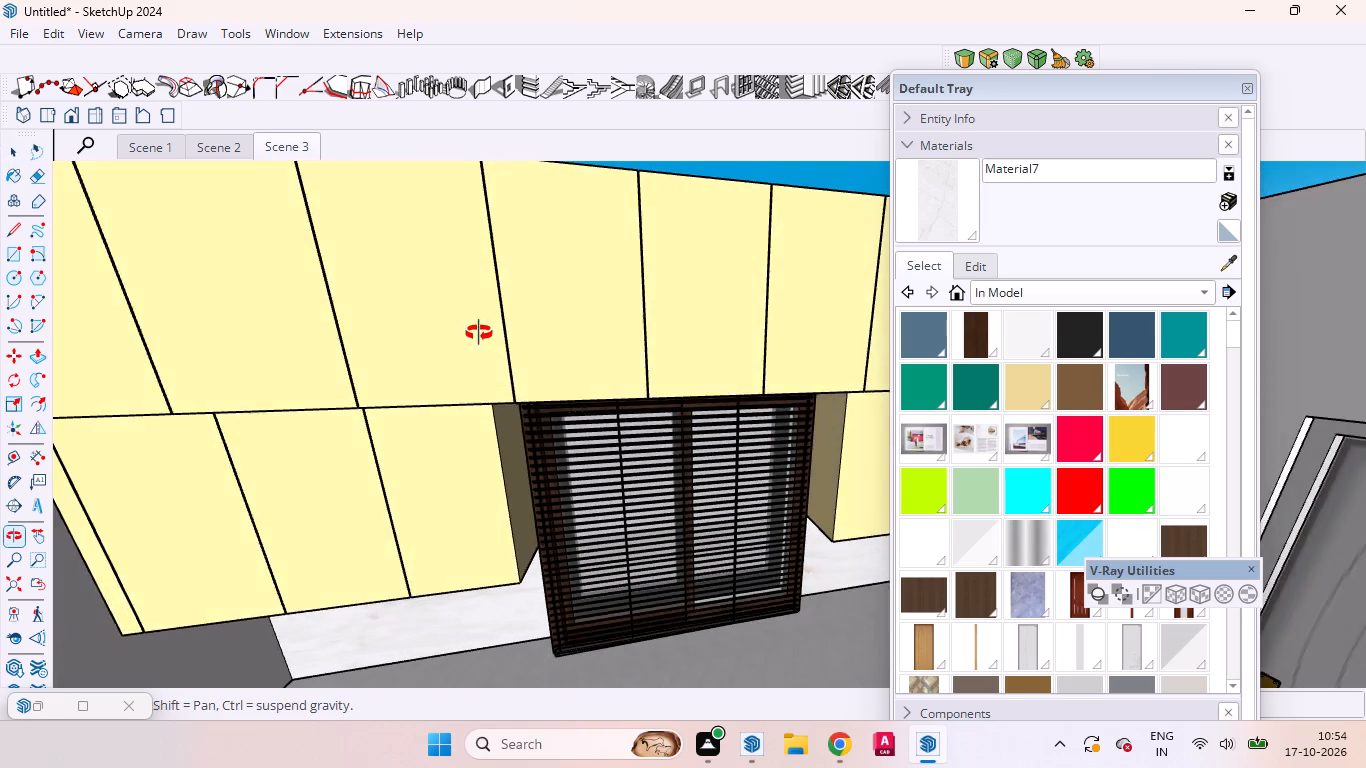
middle_drag(479, 333, 489, 338)
scroll(500, 254, down, 4)
scroll(380, 178, down, 2)
scroll(392, 193, up, 1)
click(274, 140)
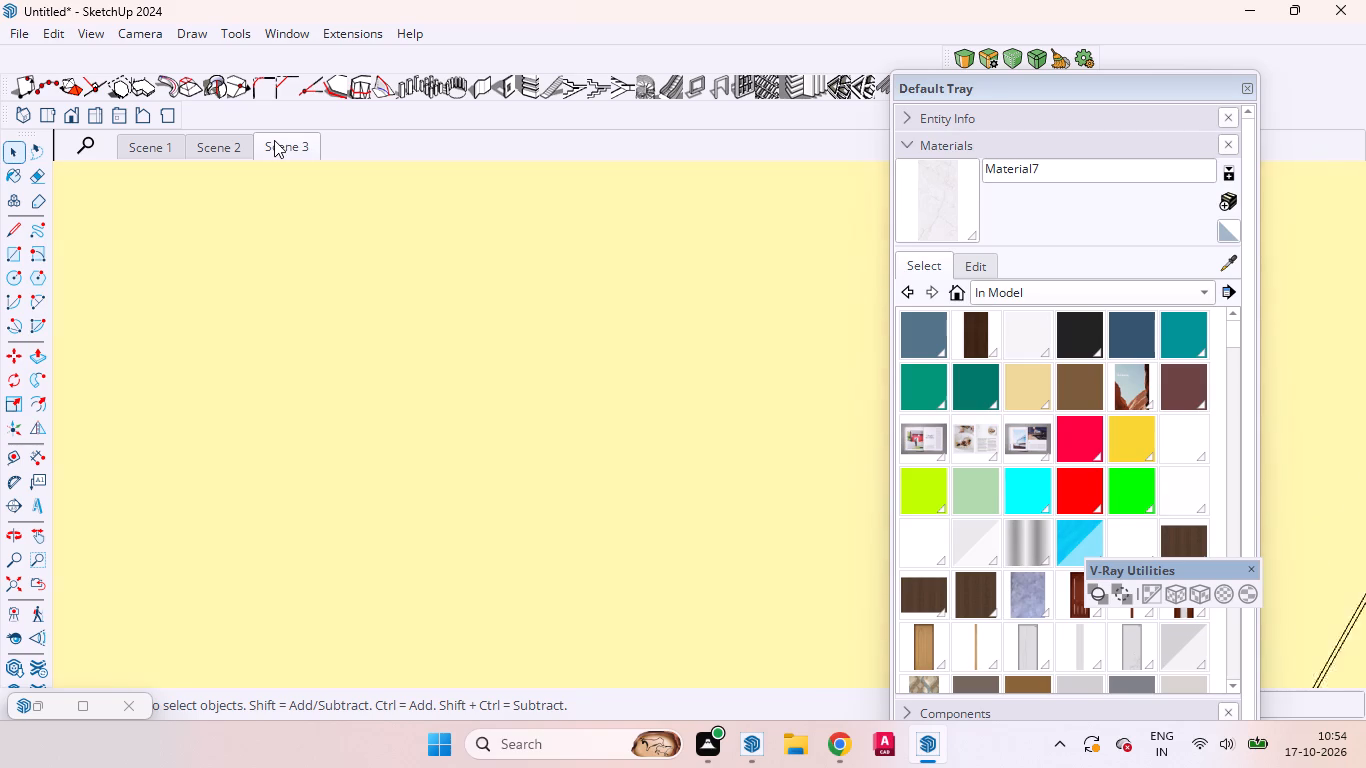
Open the countertop group below the window, apply the cubic texture projection scaled to the bounding box to its top, and close the group.
middle_drag(330, 190, 383, 299)
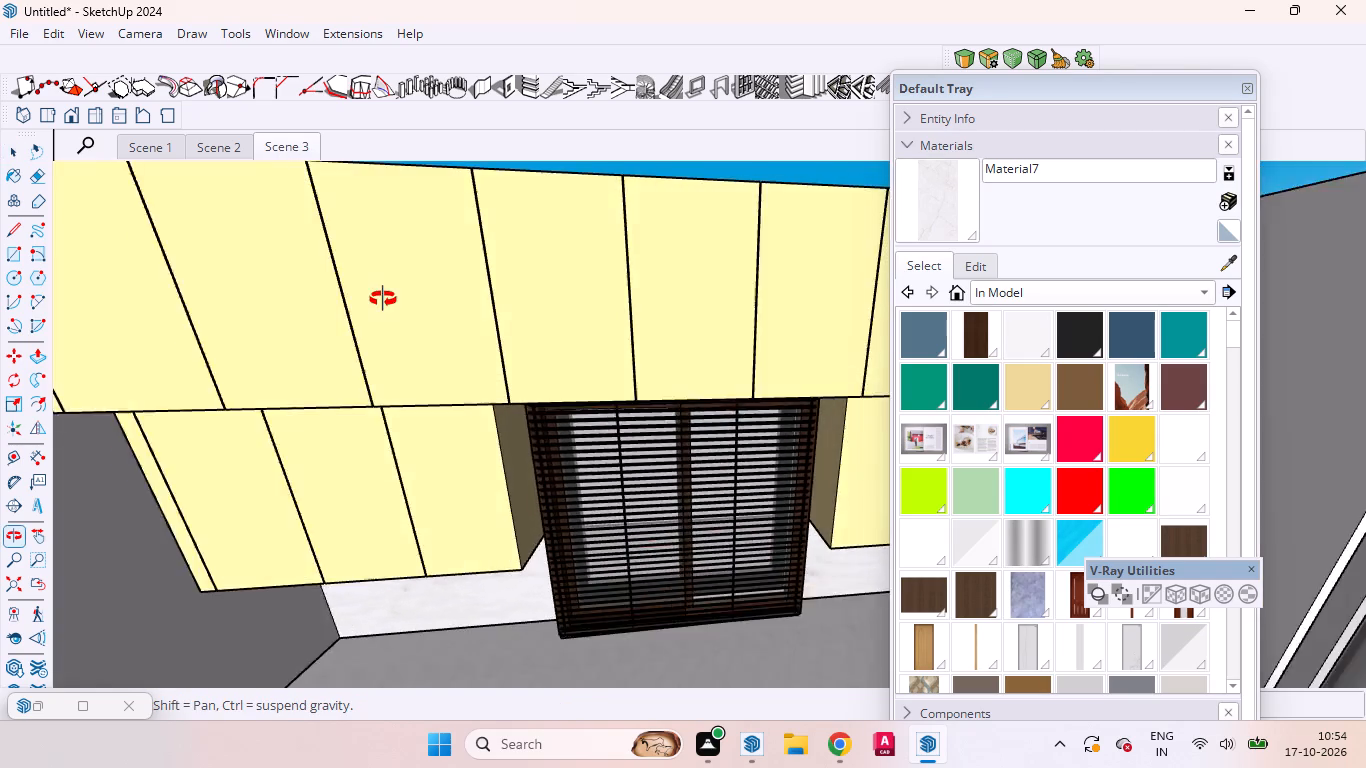
middle_drag(383, 299, 504, 387)
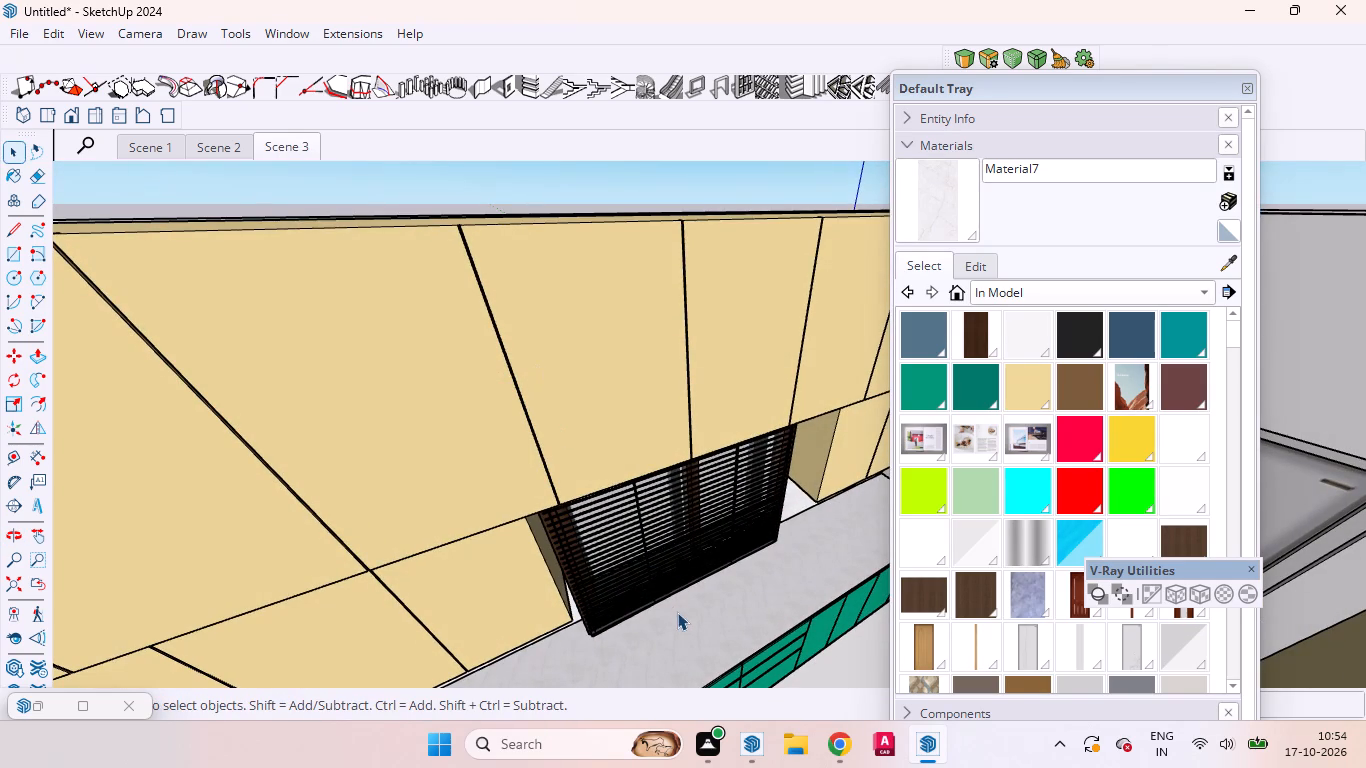
double_click(706, 620)
click(707, 610)
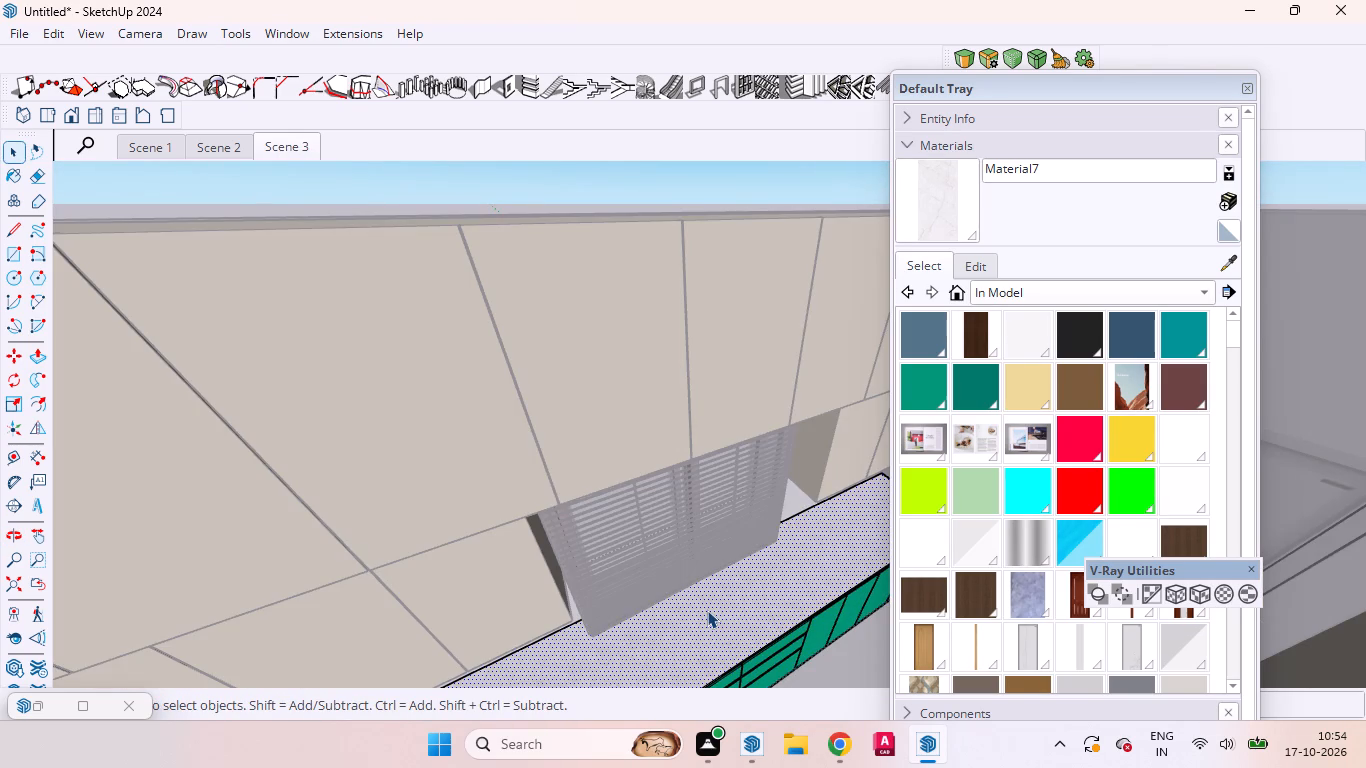
click(707, 610)
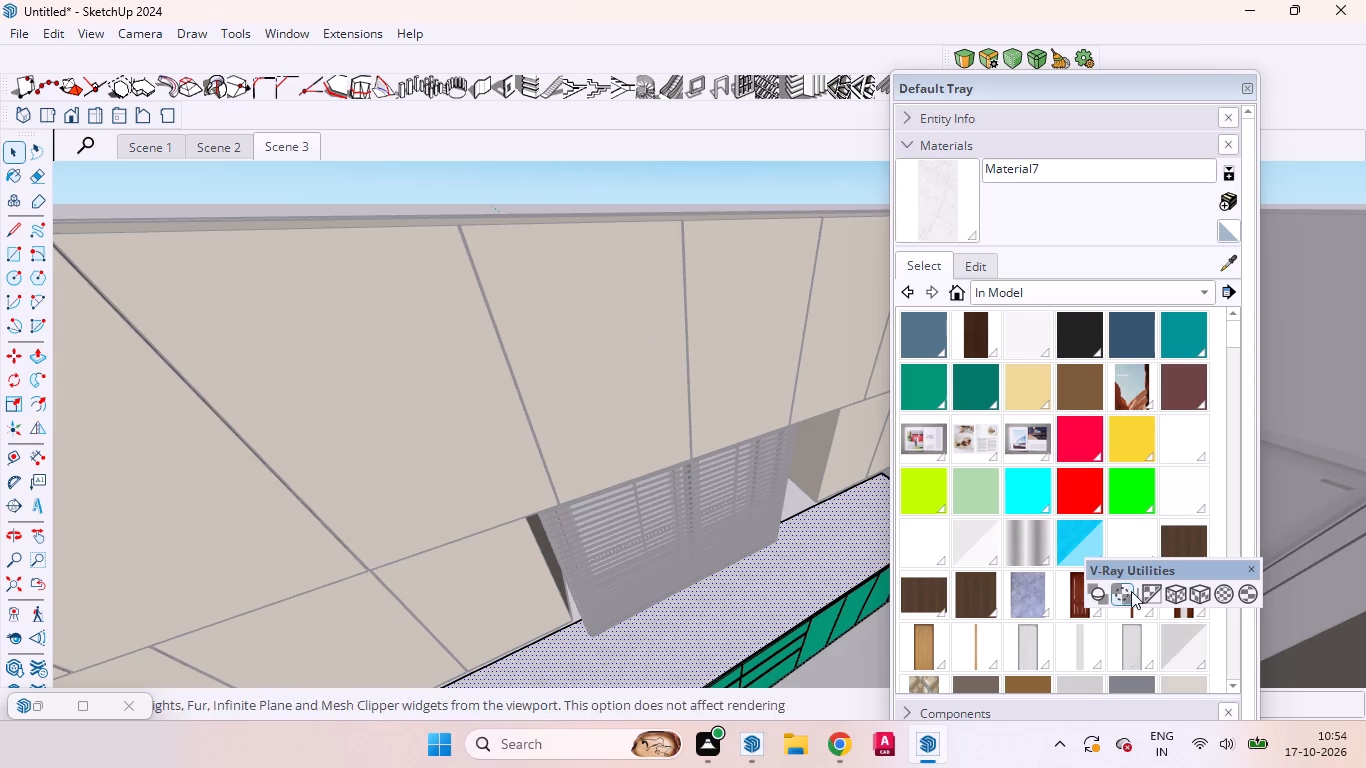
click(1192, 601)
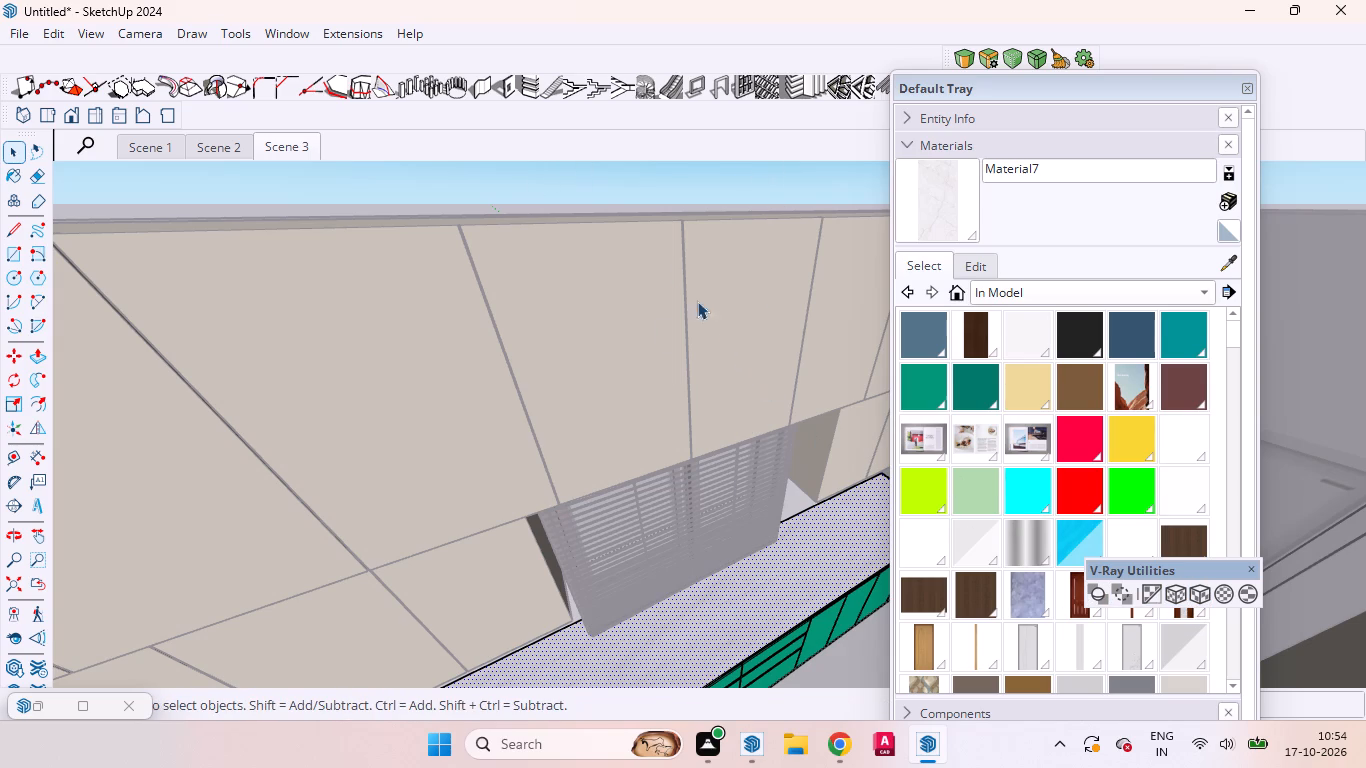
click(558, 181)
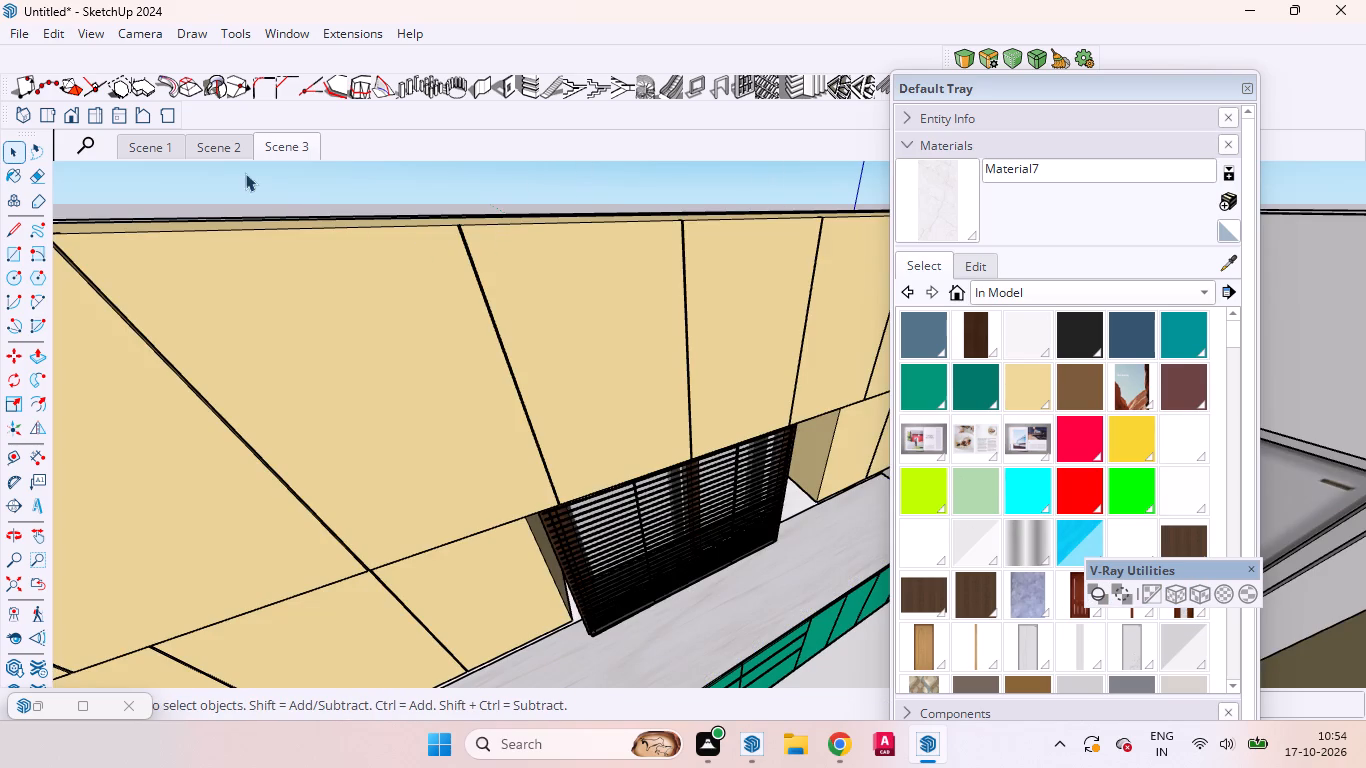
From Scene 3, open the window blind's group, paint its grey headrail with 0136_Charcoal, and close the group.
click(266, 146)
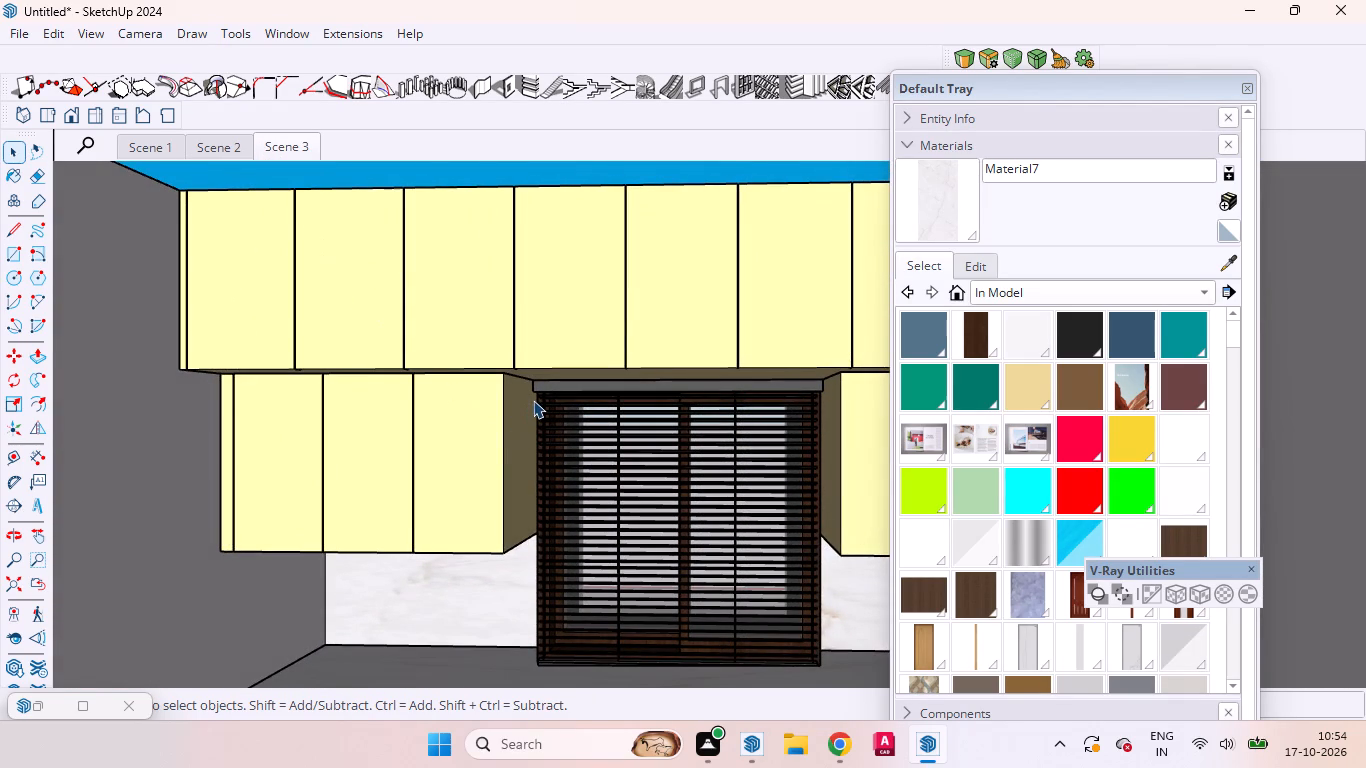
scroll(533, 400, up, 5)
scroll(544, 389, down, 2)
scroll(544, 389, up, 8)
click(561, 372)
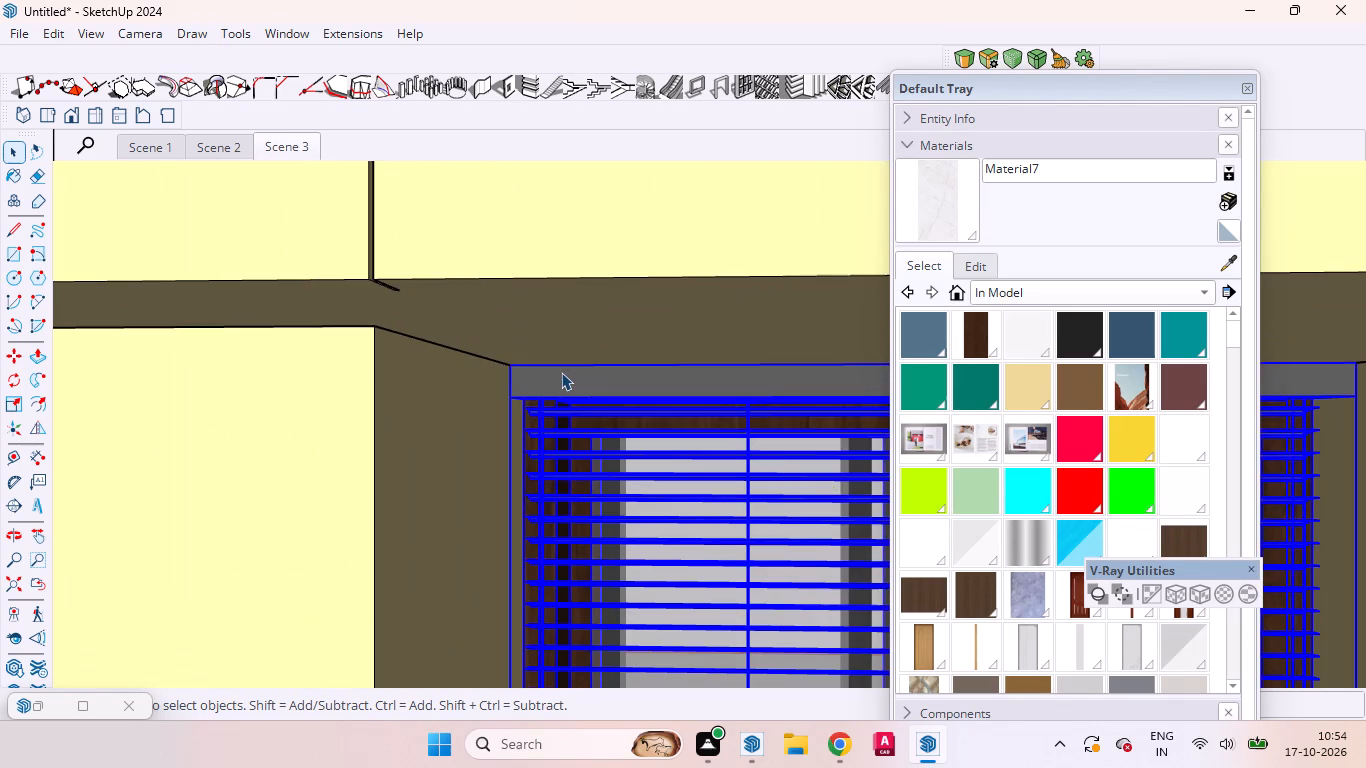
triple_click(562, 372)
triple_click(562, 377)
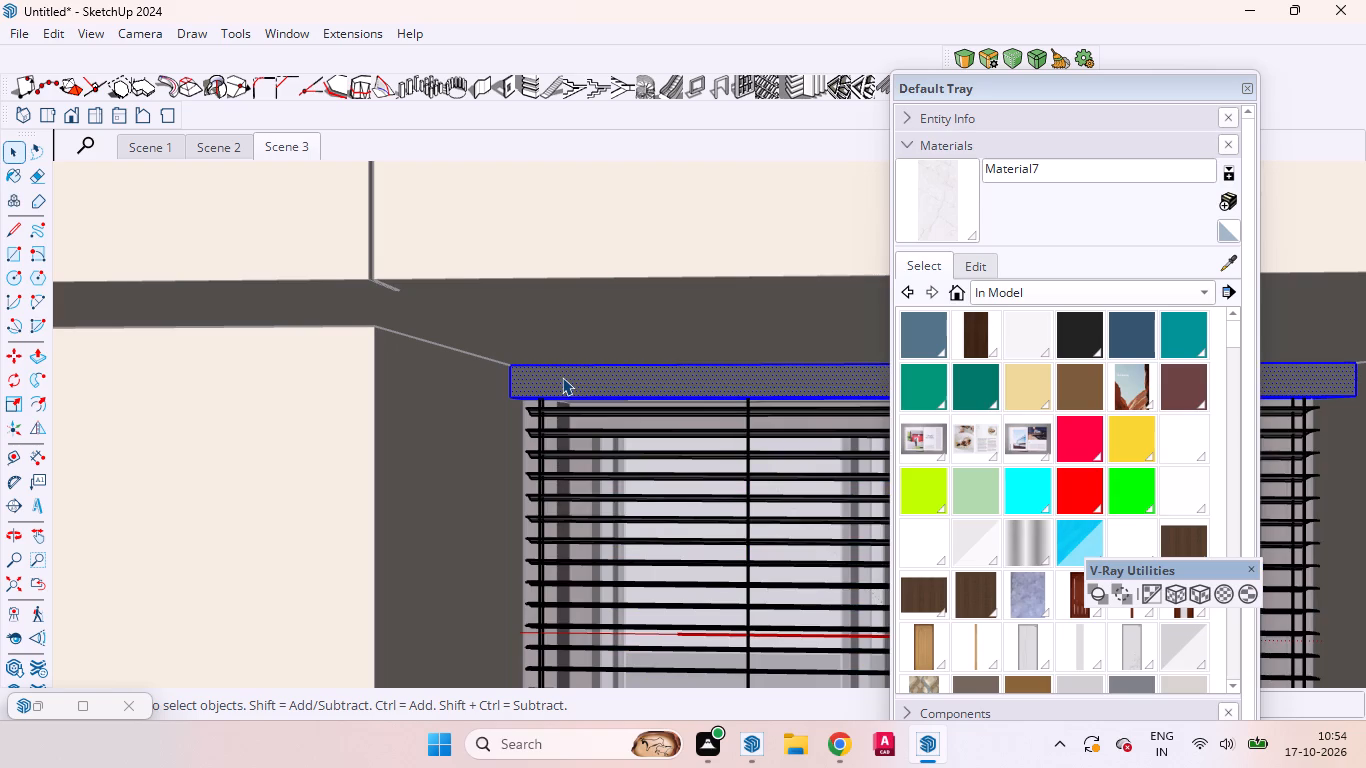
click(562, 377)
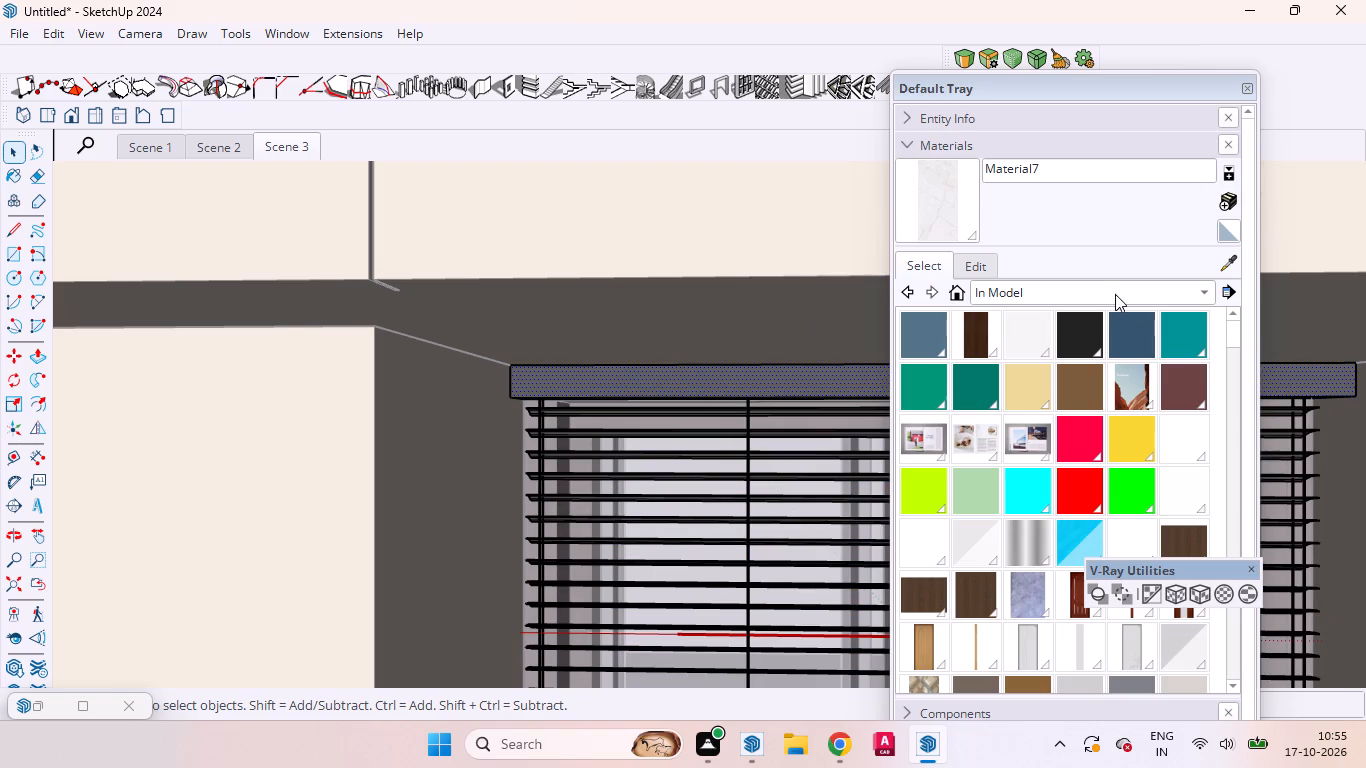
drag(1082, 340, 1071, 339)
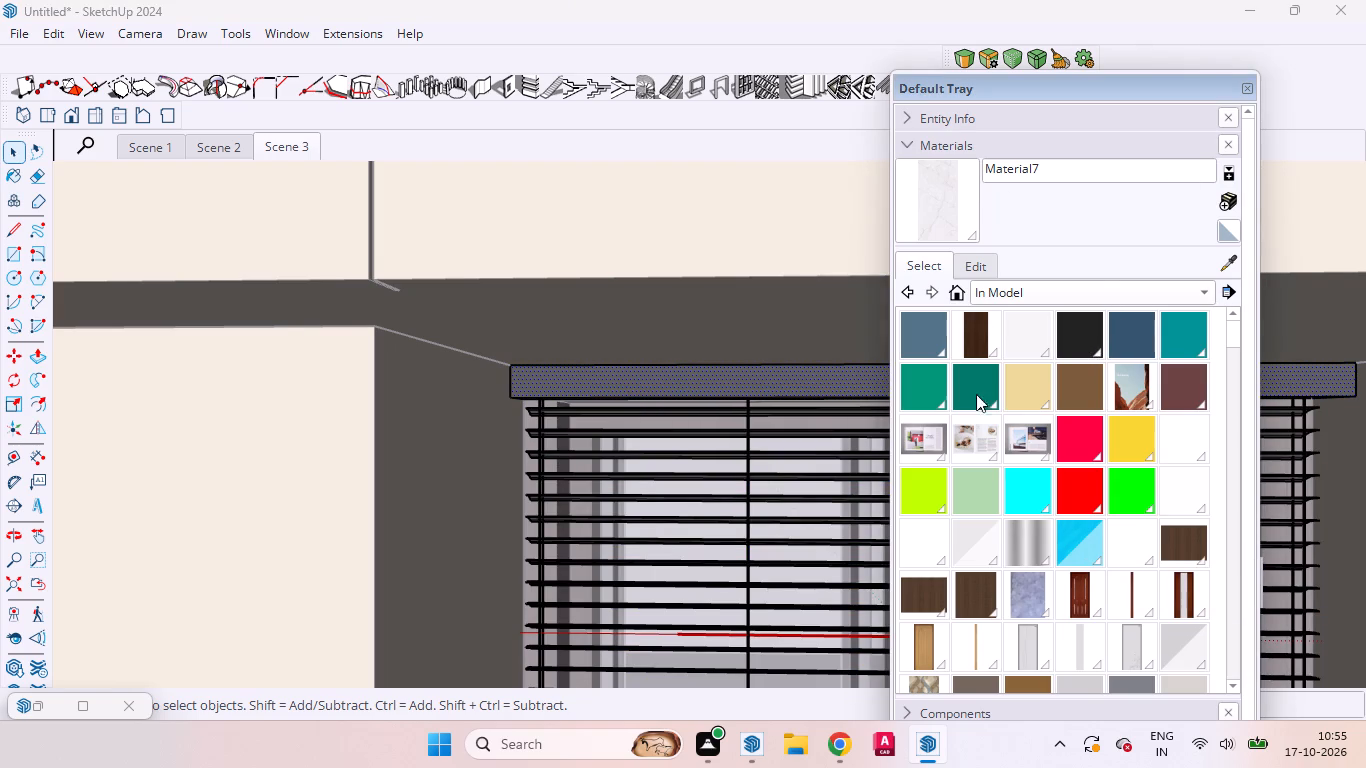
click(1070, 340)
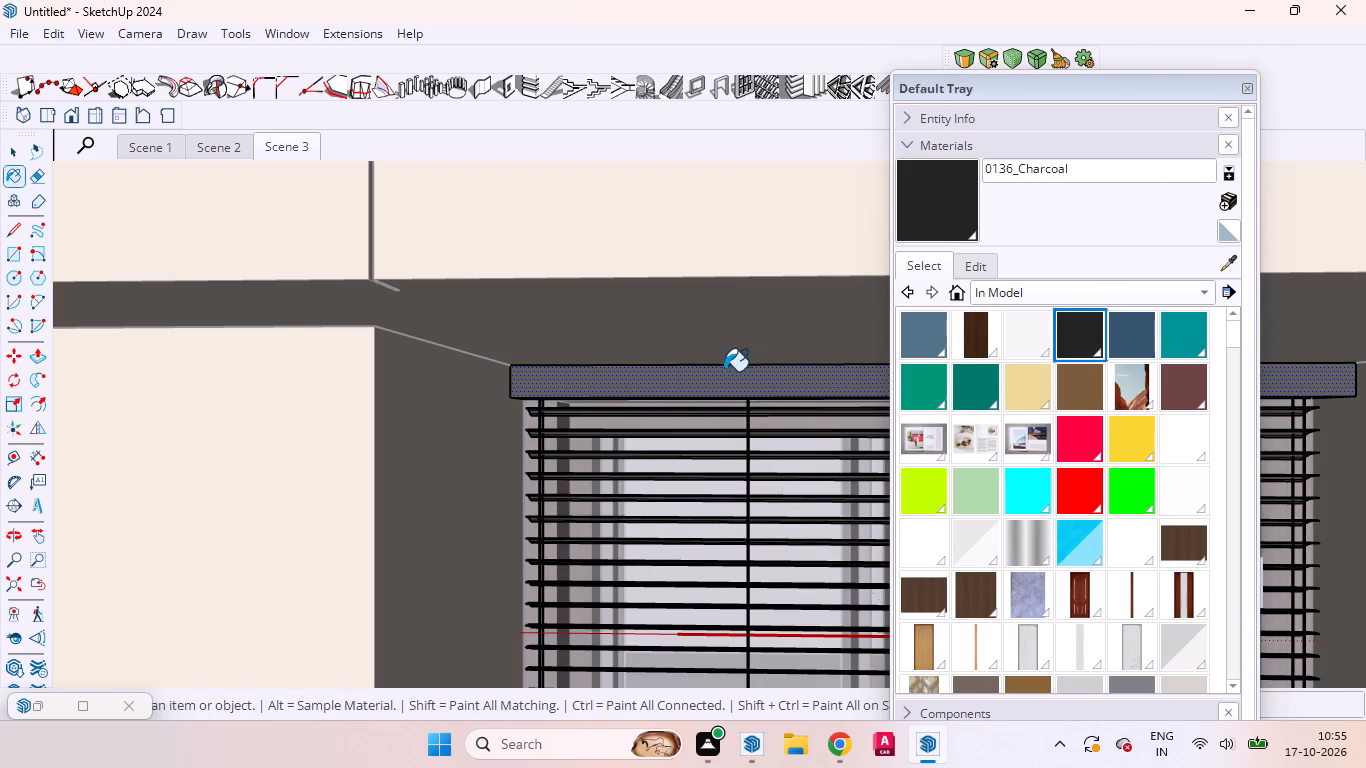
click(724, 379)
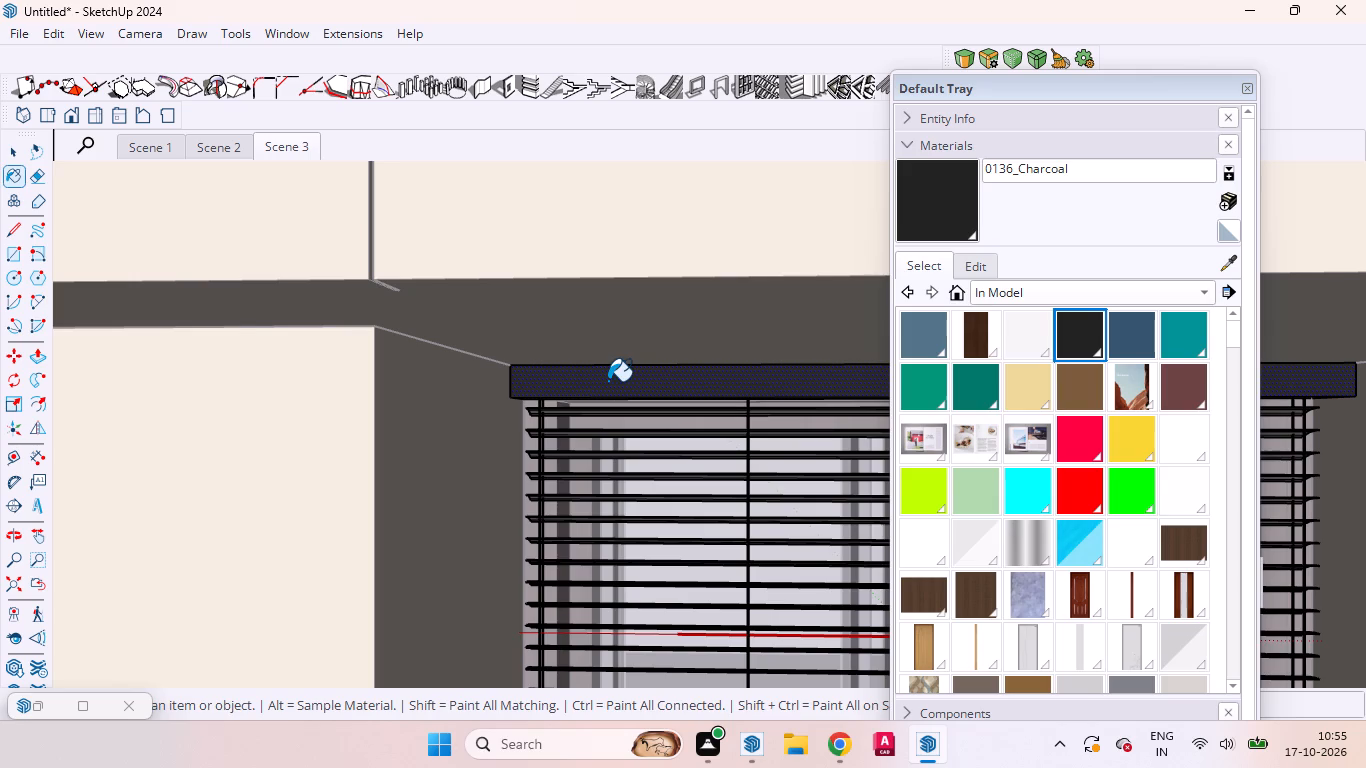
key(space)
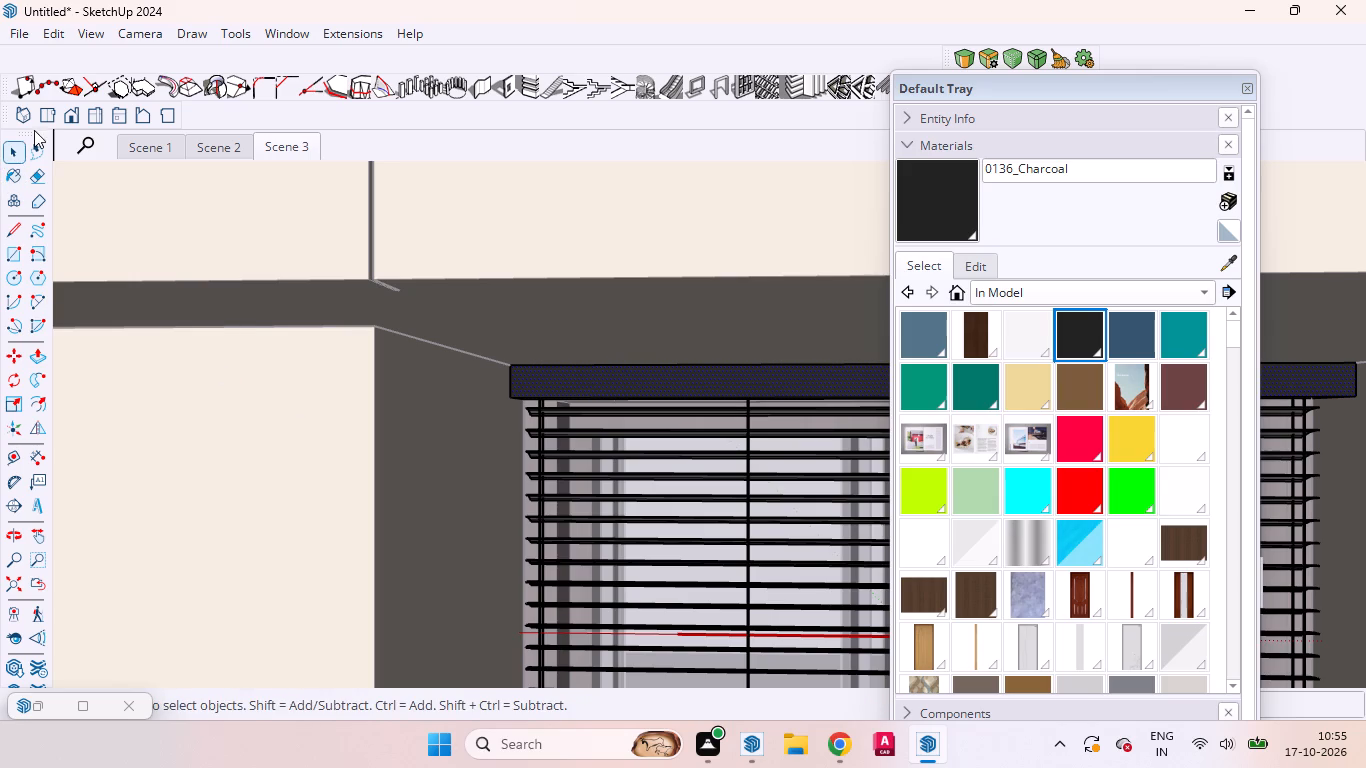
click(40, 122)
scroll(491, 465, down, 4)
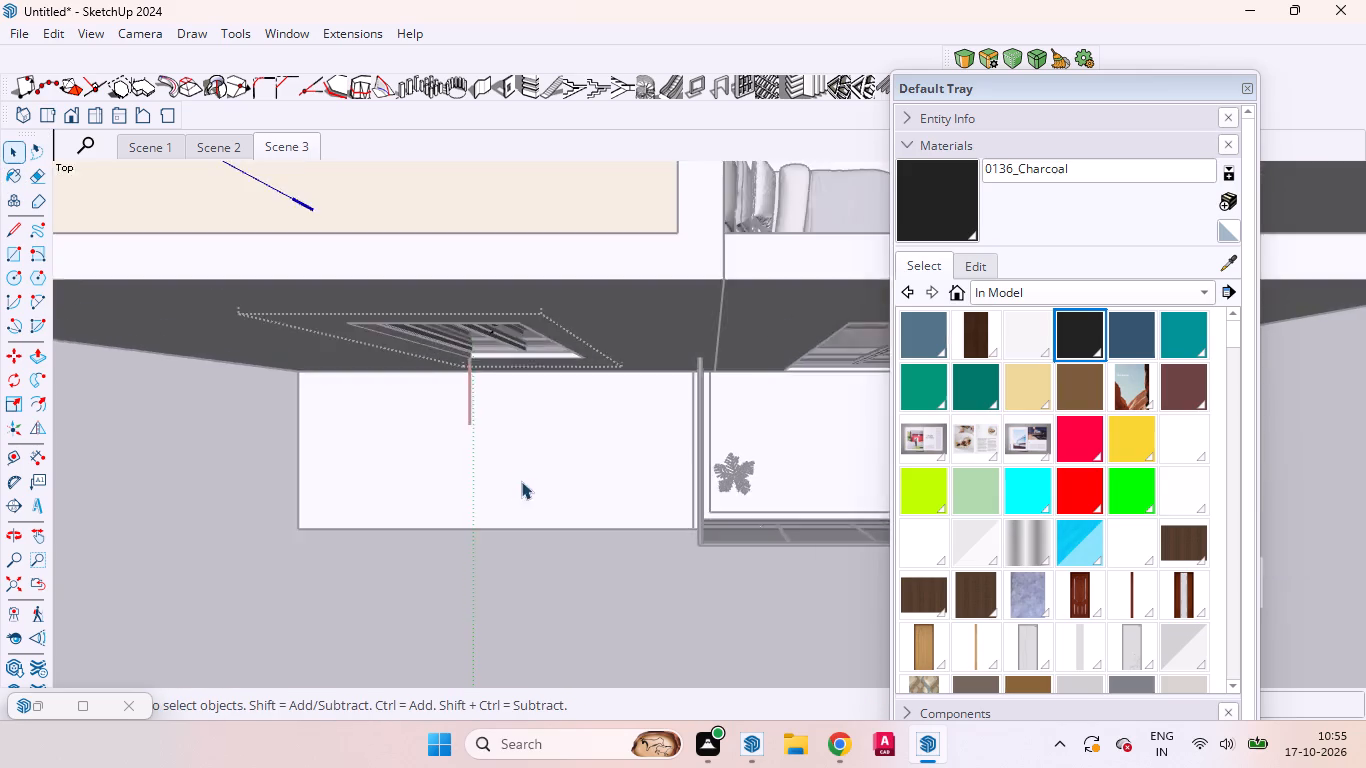
scroll(521, 481, down, 3)
scroll(534, 477, up, 2)
scroll(535, 477, down, 2)
click(562, 584)
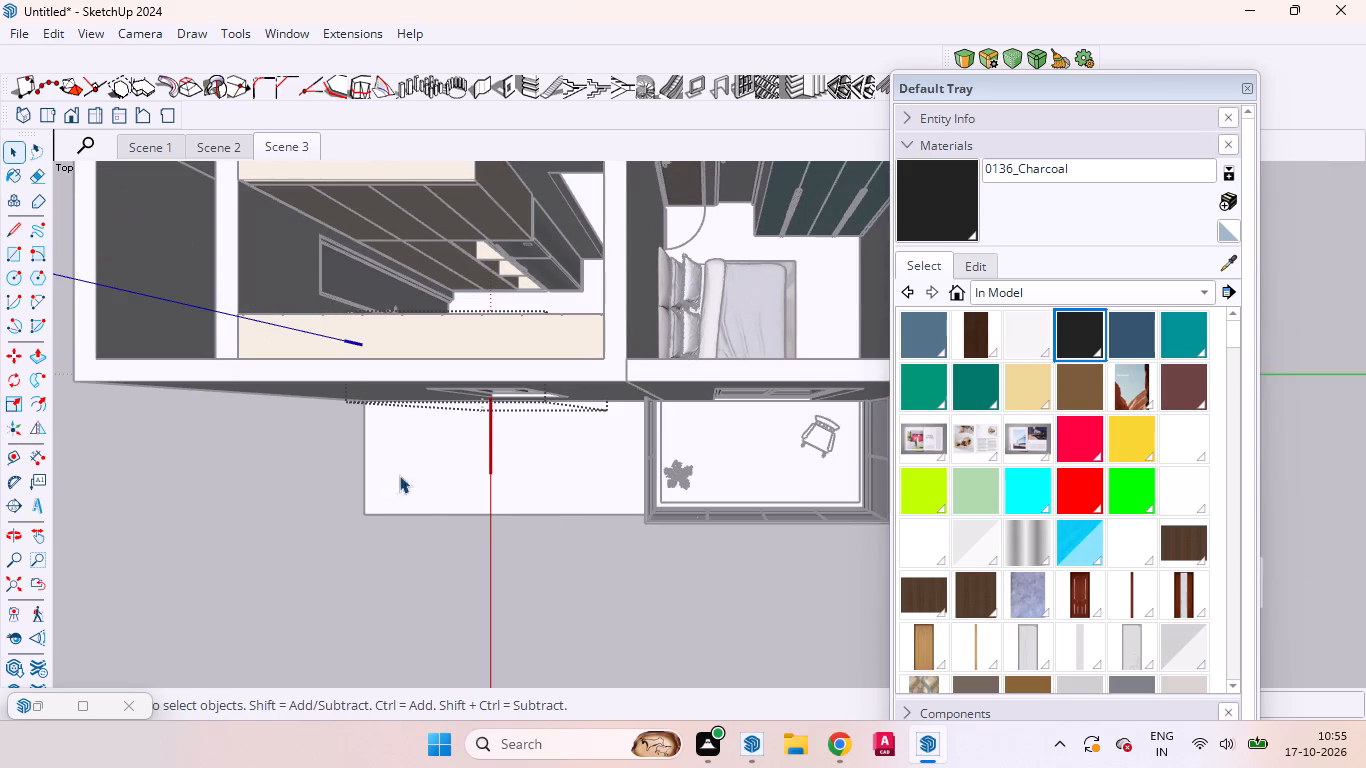
click(683, 597)
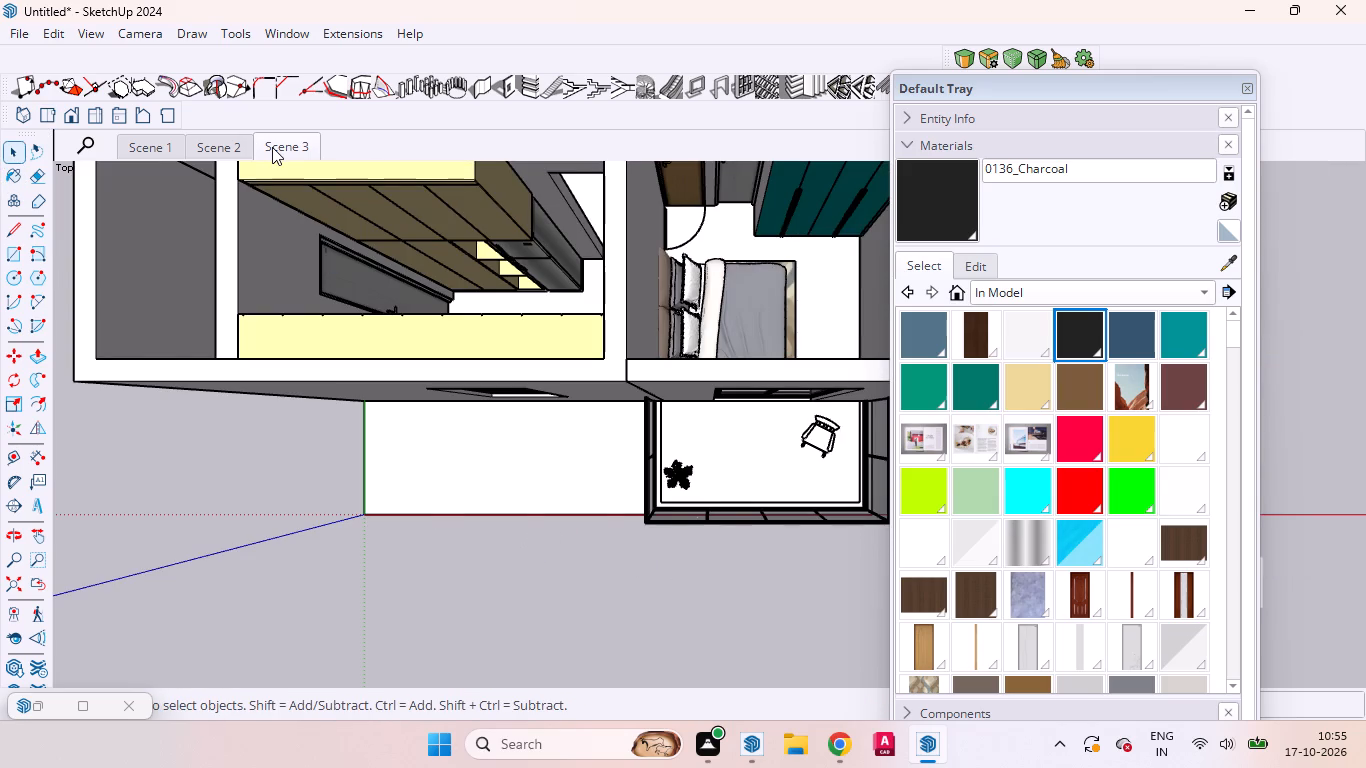
Return to Scene 3, reopen the blind's group, paint all of the headrail including its underside with 0136_Charcoal, and close the group.
click(272, 147)
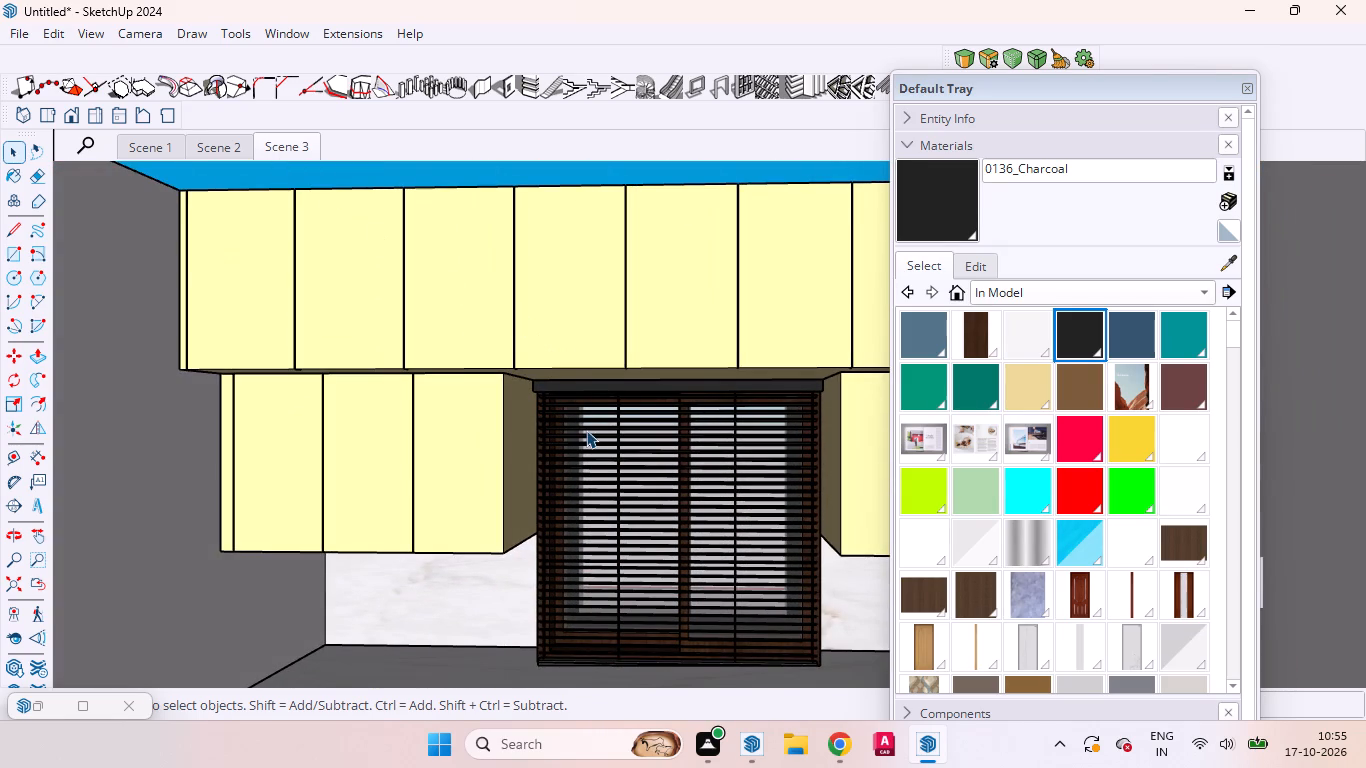
scroll(576, 430, up, 13)
scroll(565, 401, down, 1)
scroll(565, 401, up, 2)
scroll(565, 400, down, 1)
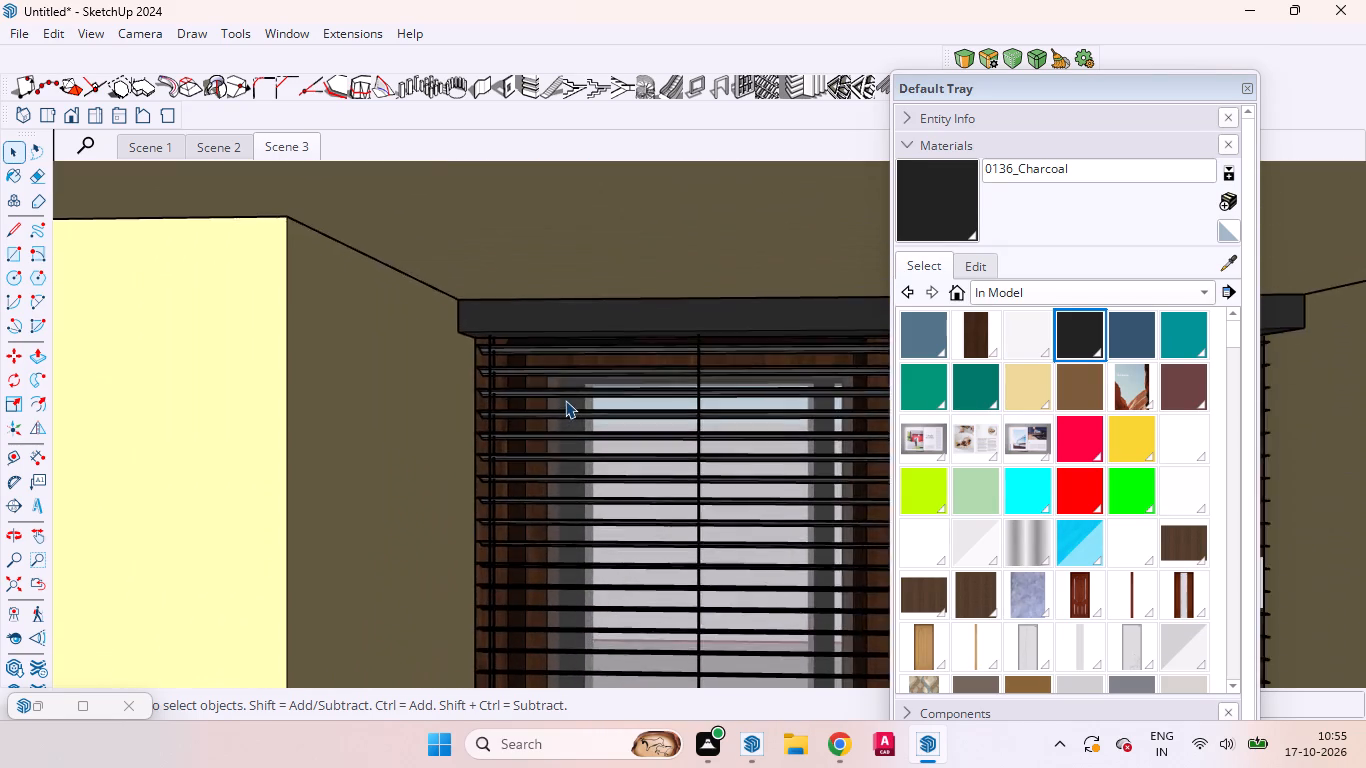
scroll(565, 400, up, 8)
middle_drag(564, 399, 487, 311)
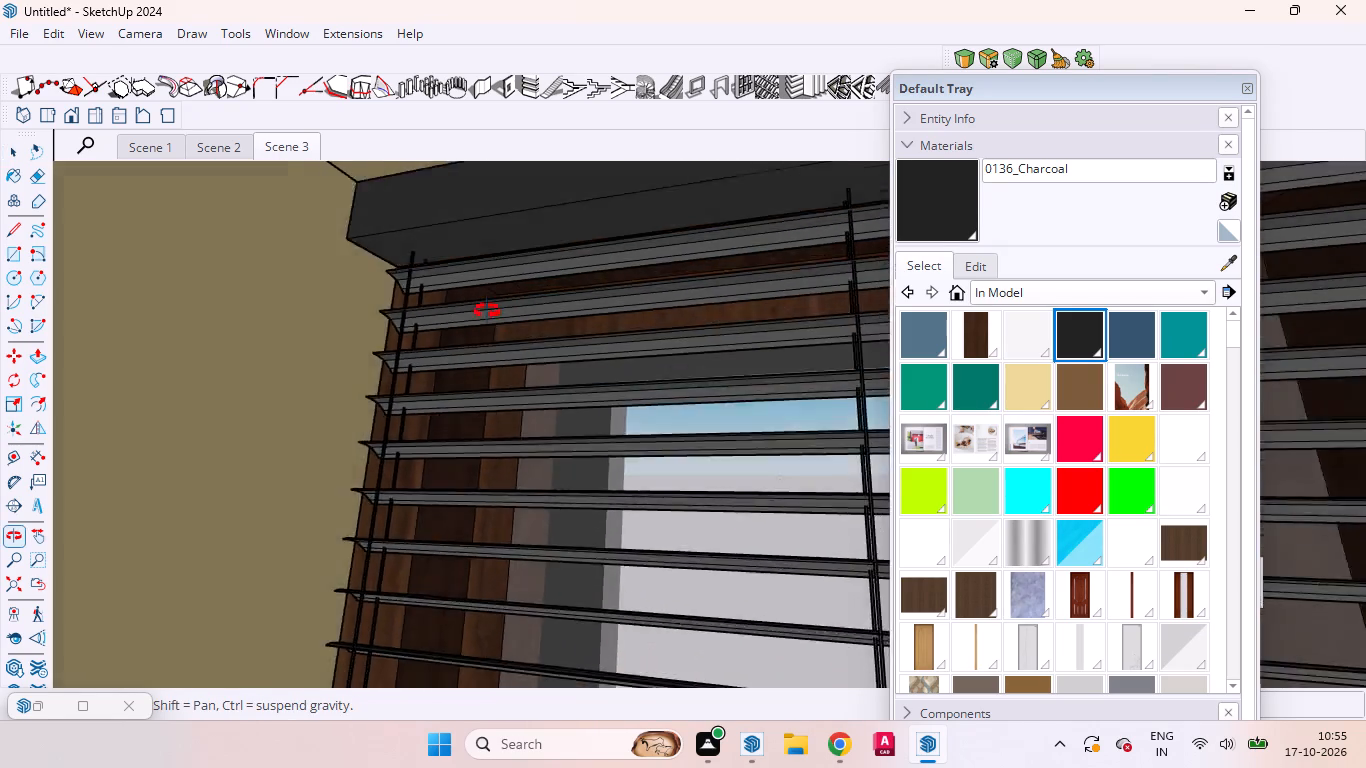
middle_drag(487, 311, 589, 429)
triple_click(427, 209)
double_click(427, 209)
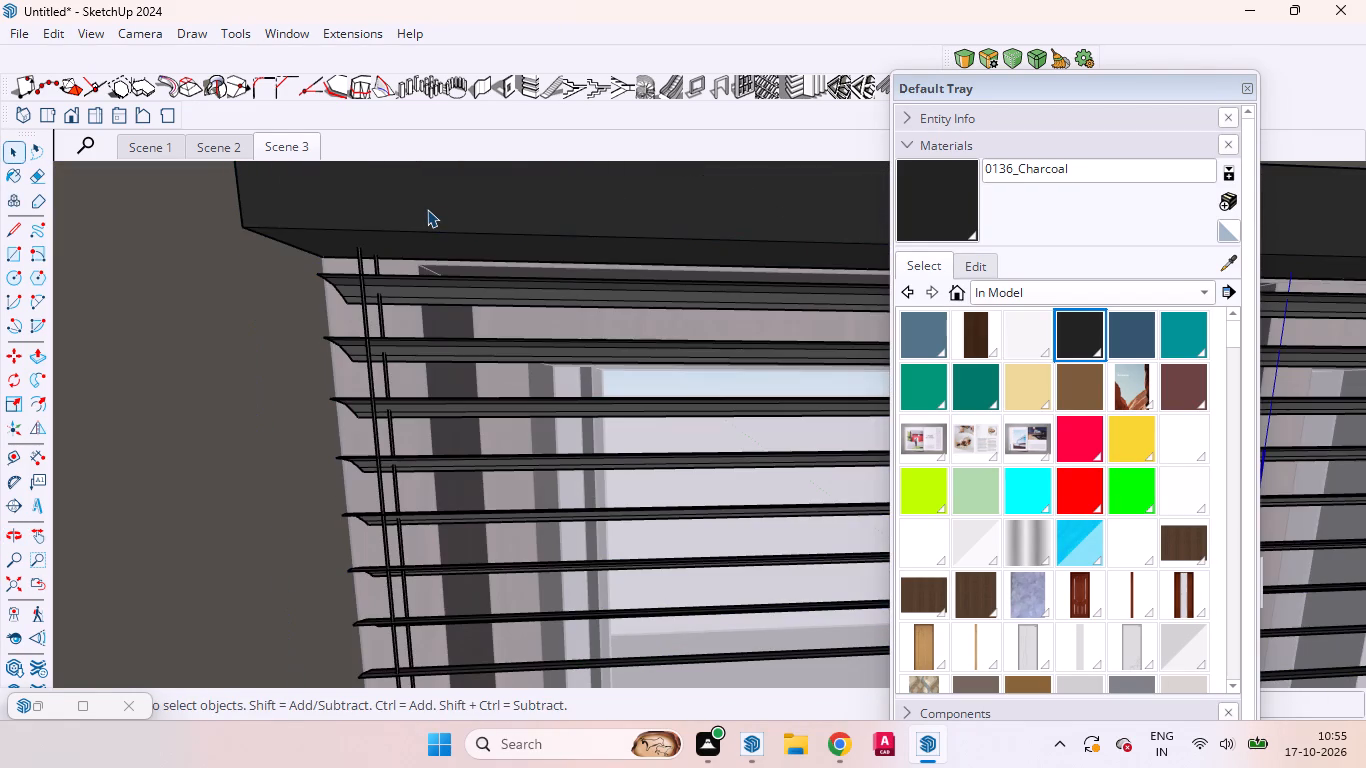
click(938, 189)
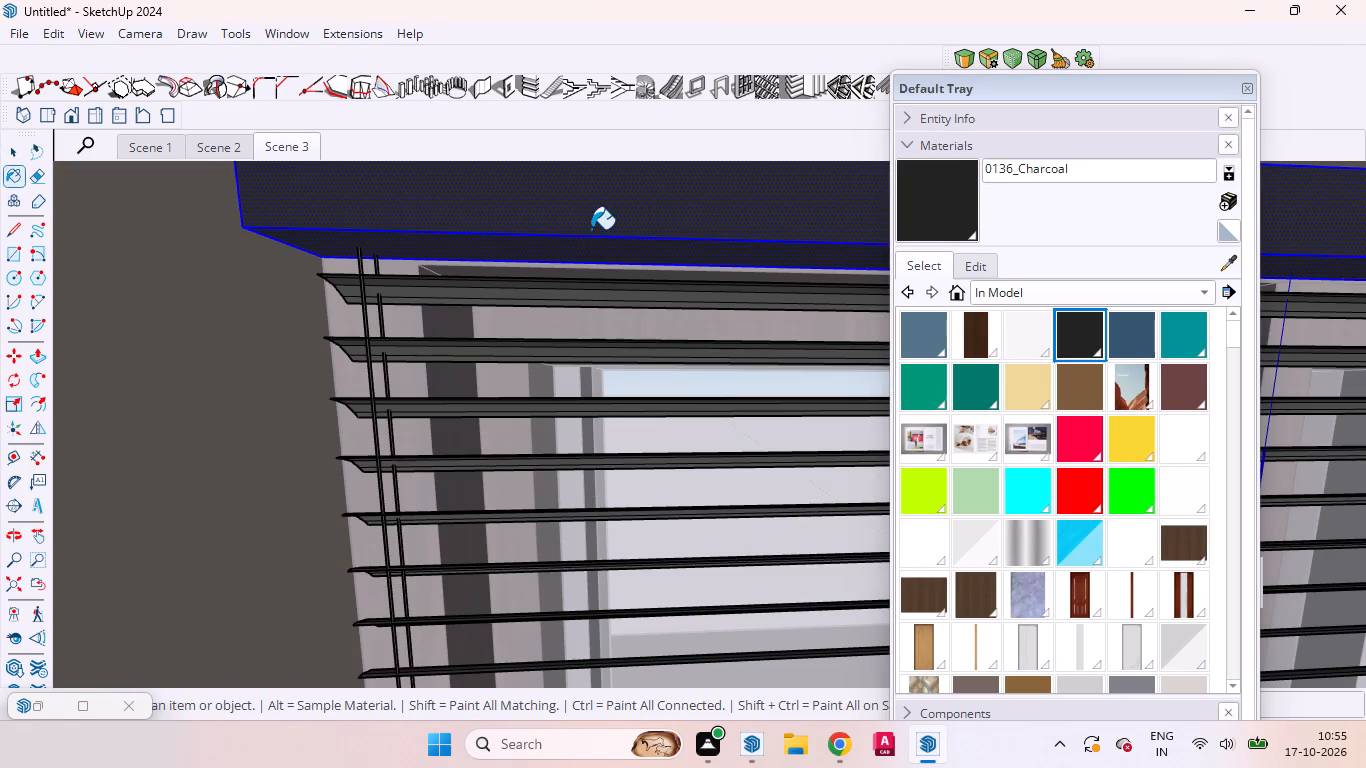
click(582, 229)
double_click(550, 209)
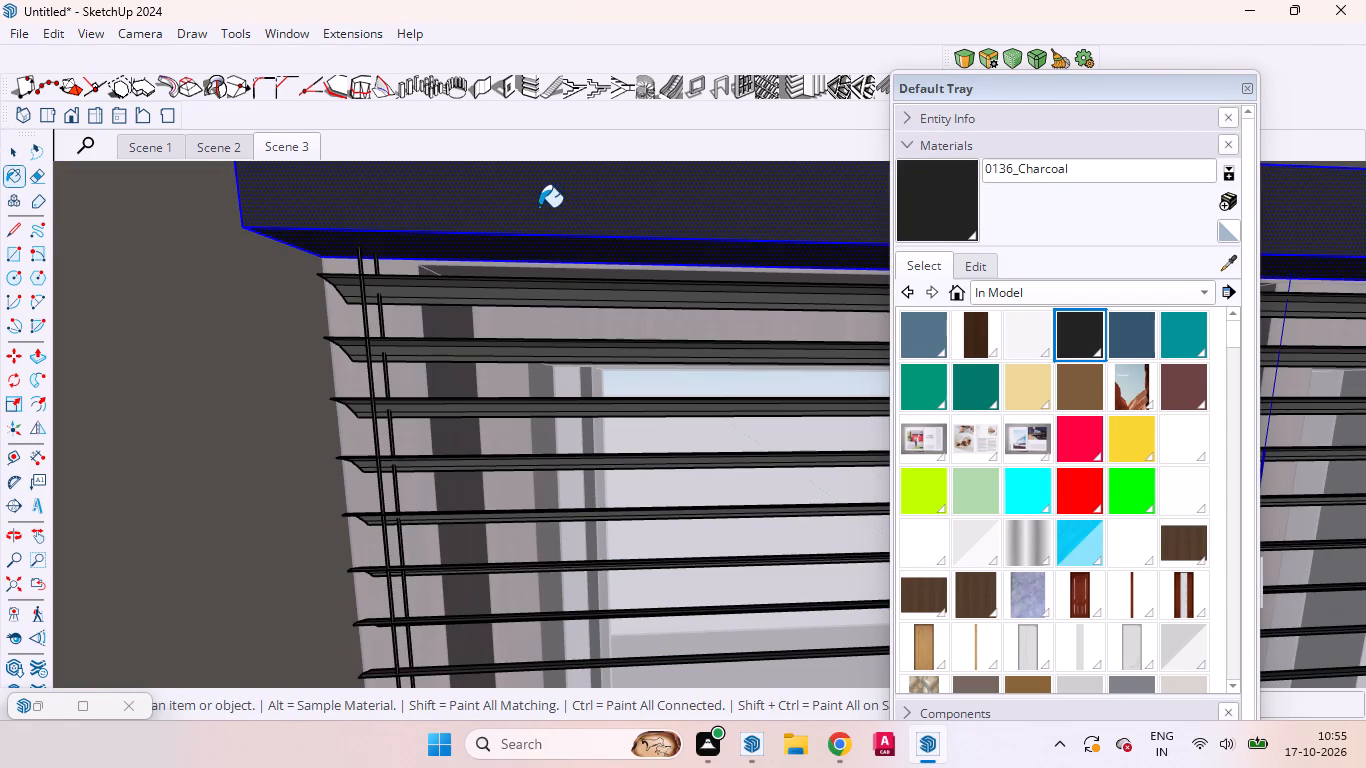
key(space)
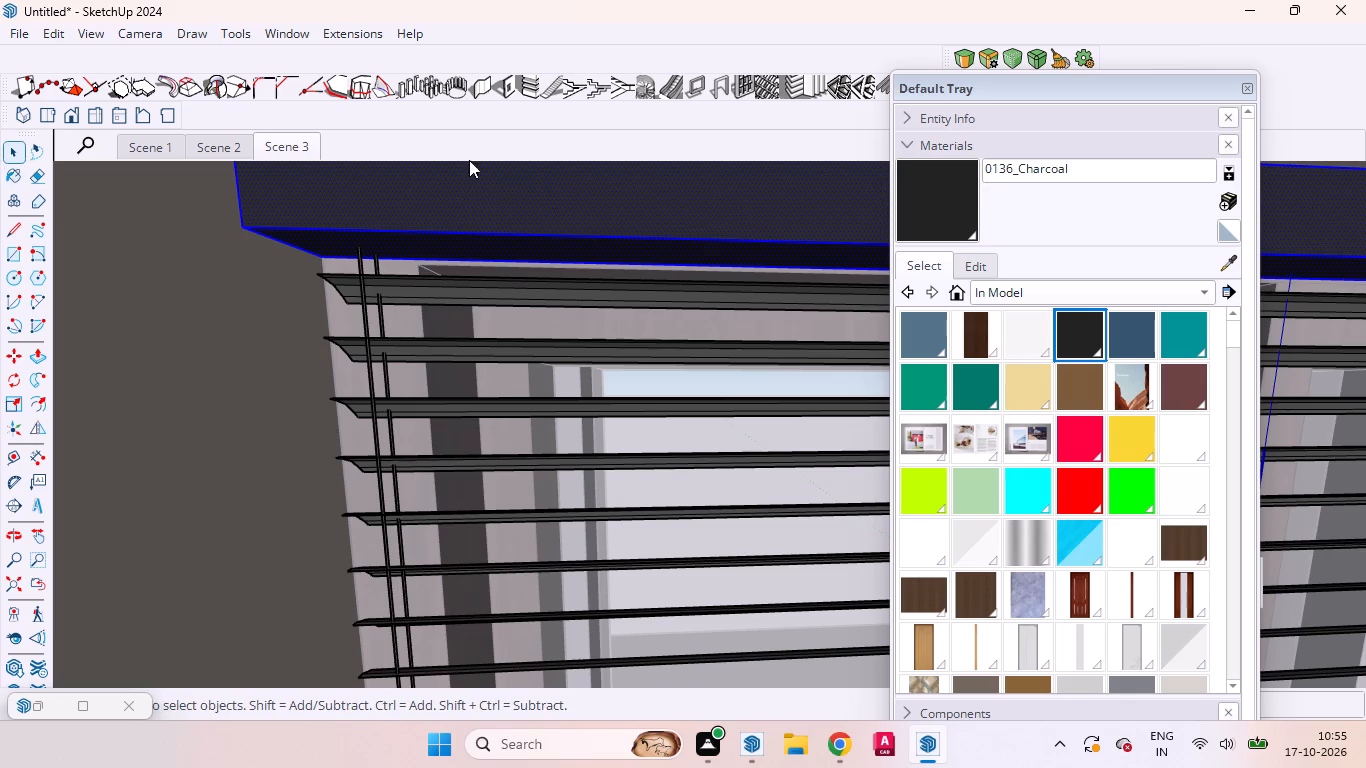
click(35, 120)
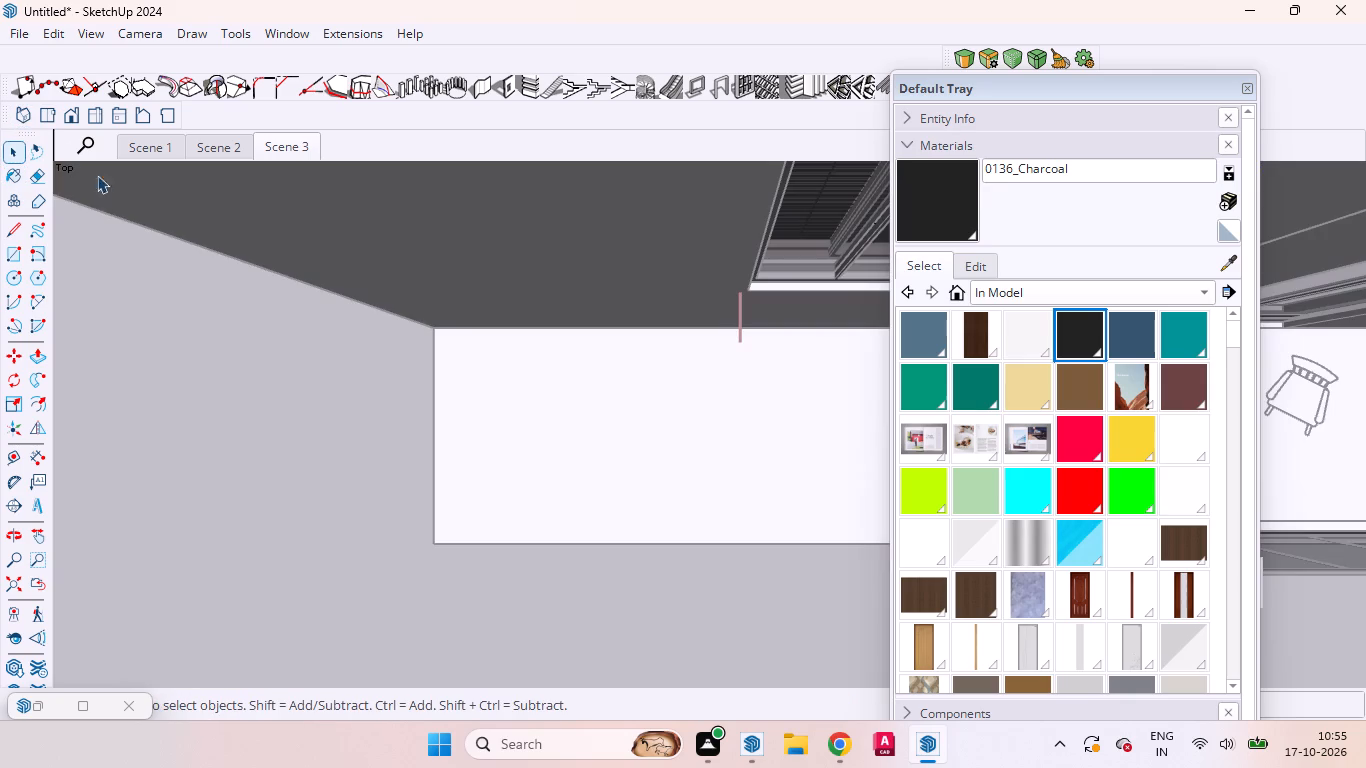
scroll(327, 395, down, 5)
scroll(386, 466, down, 8)
scroll(386, 466, up, 1)
scroll(386, 466, down, 6)
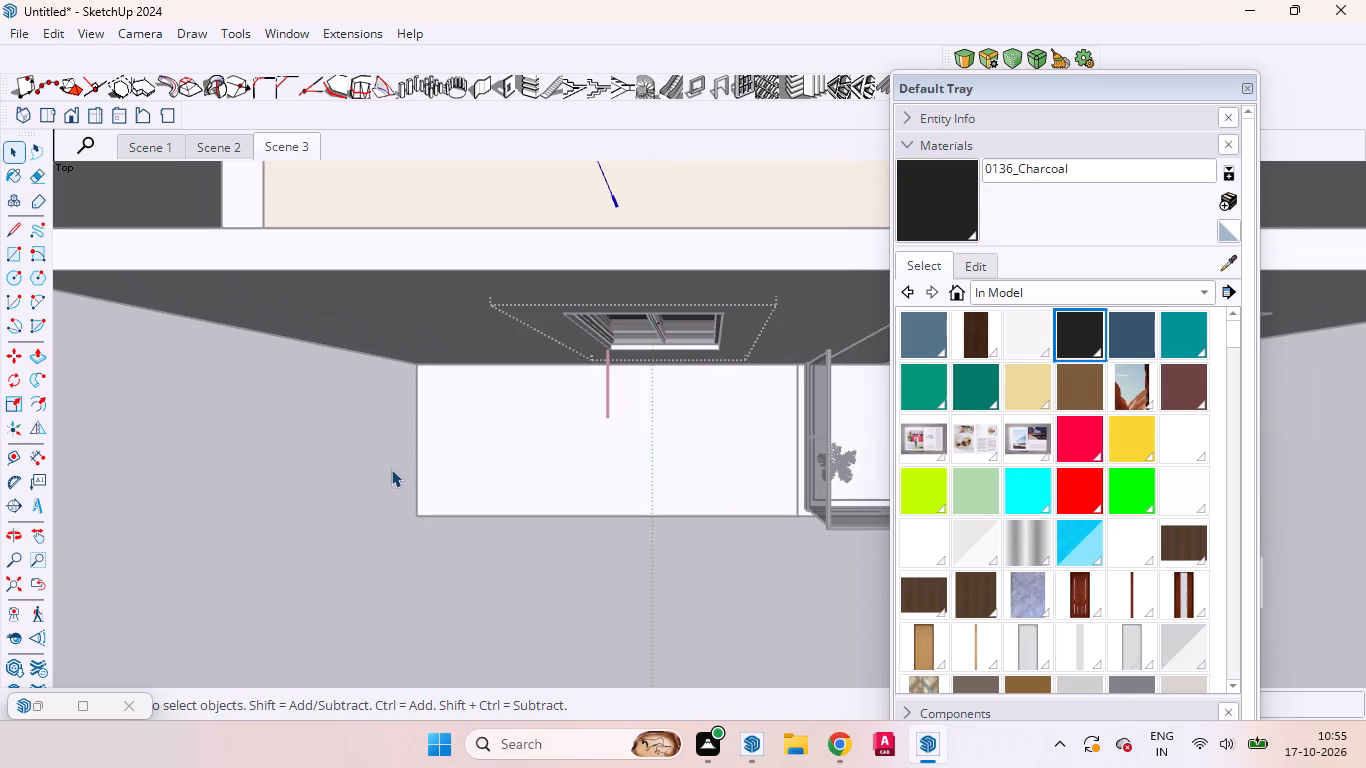
click(503, 572)
click(499, 562)
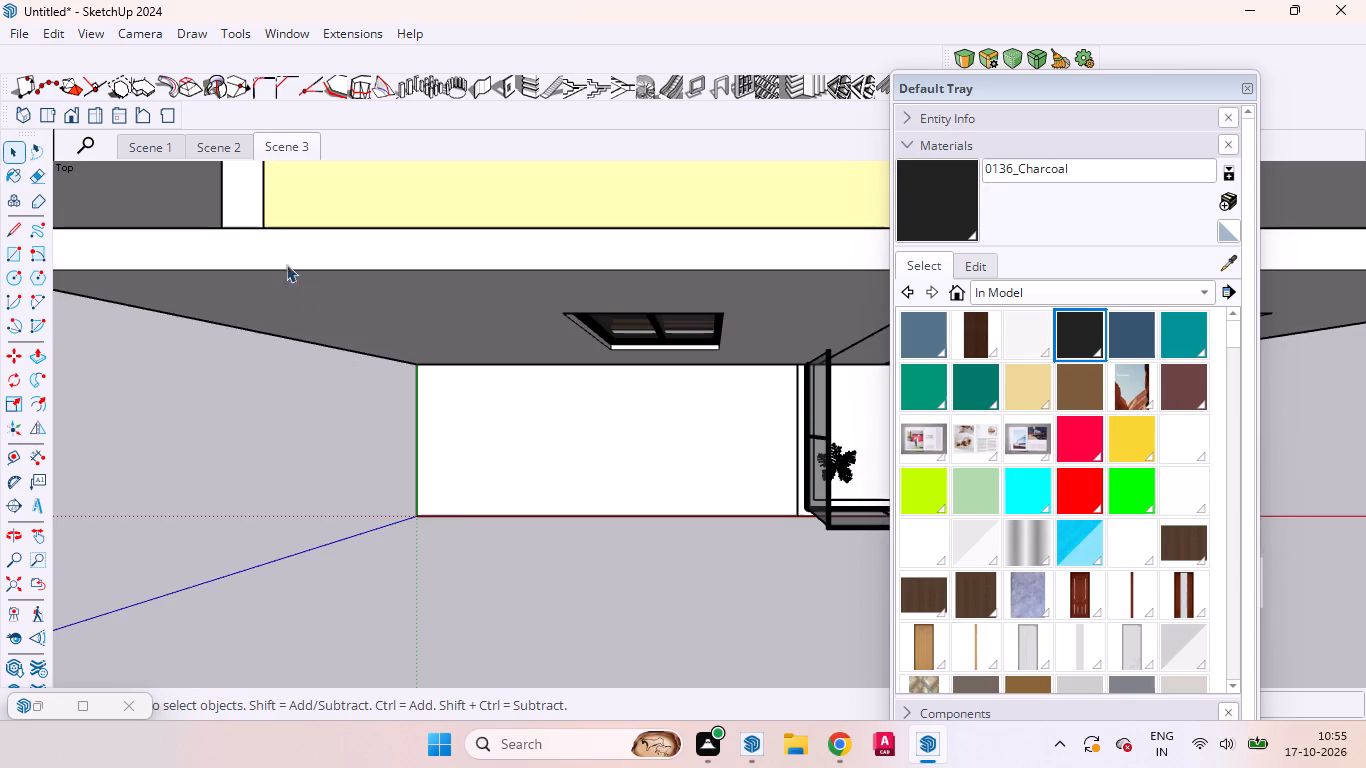
Examine the overhead cabinets, their stepped underside and the blind from several angles, starting and ending at Scene 3.
click(290, 148)
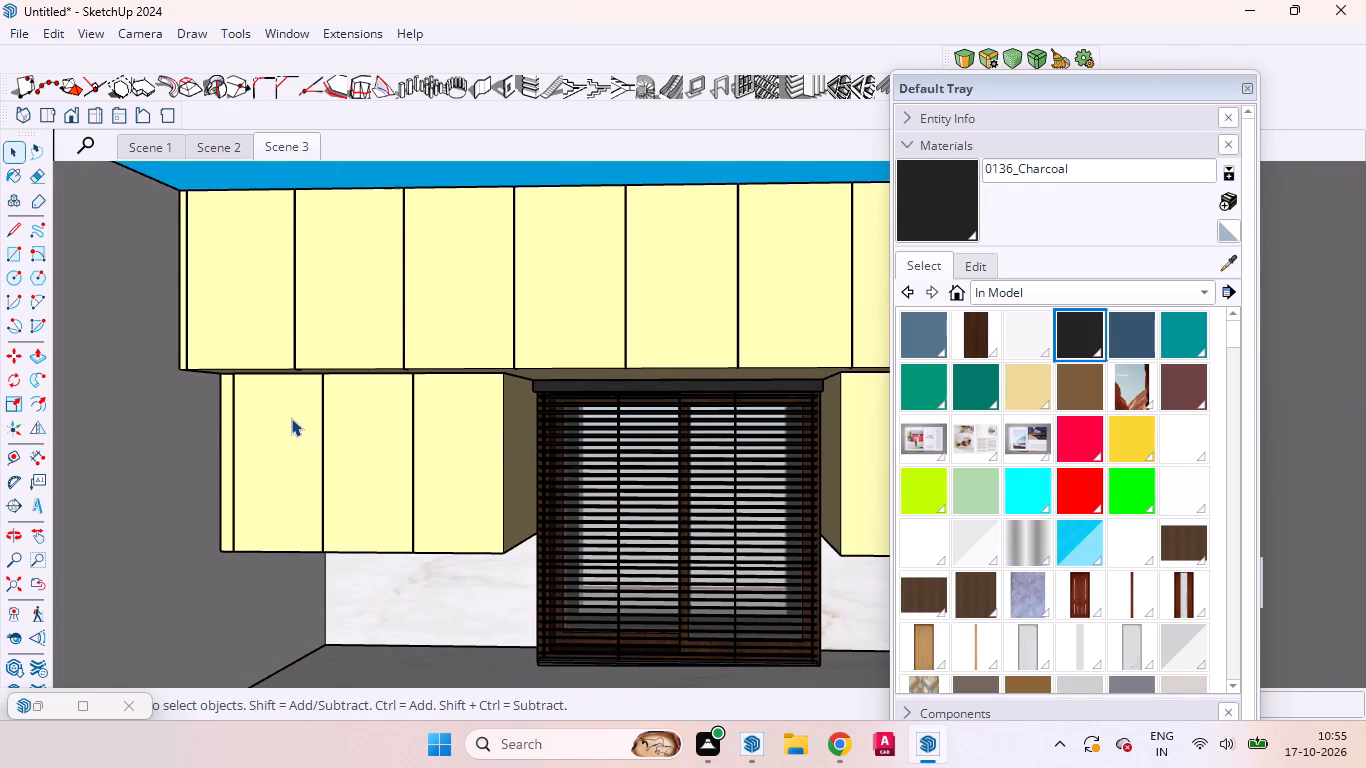
scroll(167, 382, up, 7)
scroll(167, 380, down, 3)
scroll(167, 380, up, 15)
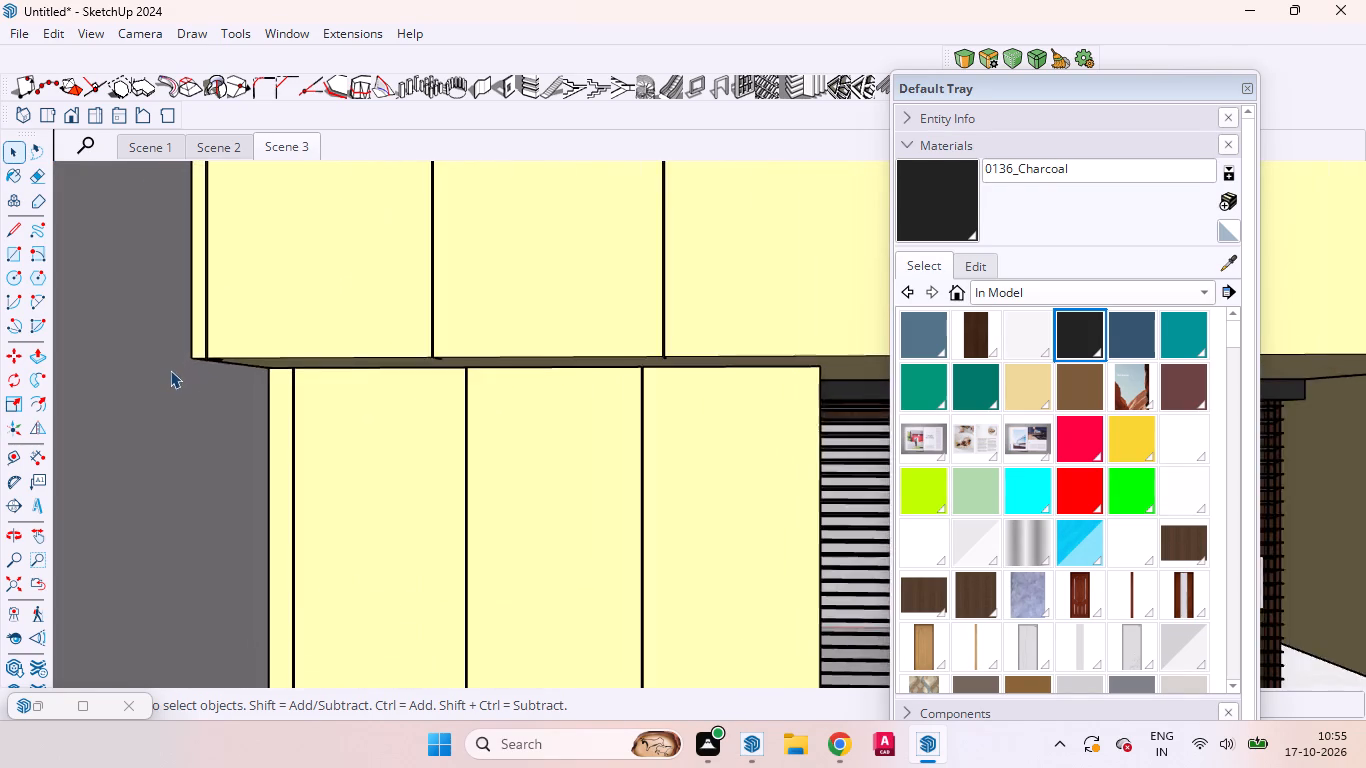
scroll(170, 370, up, 4)
middle_drag(170, 370, 271, 266)
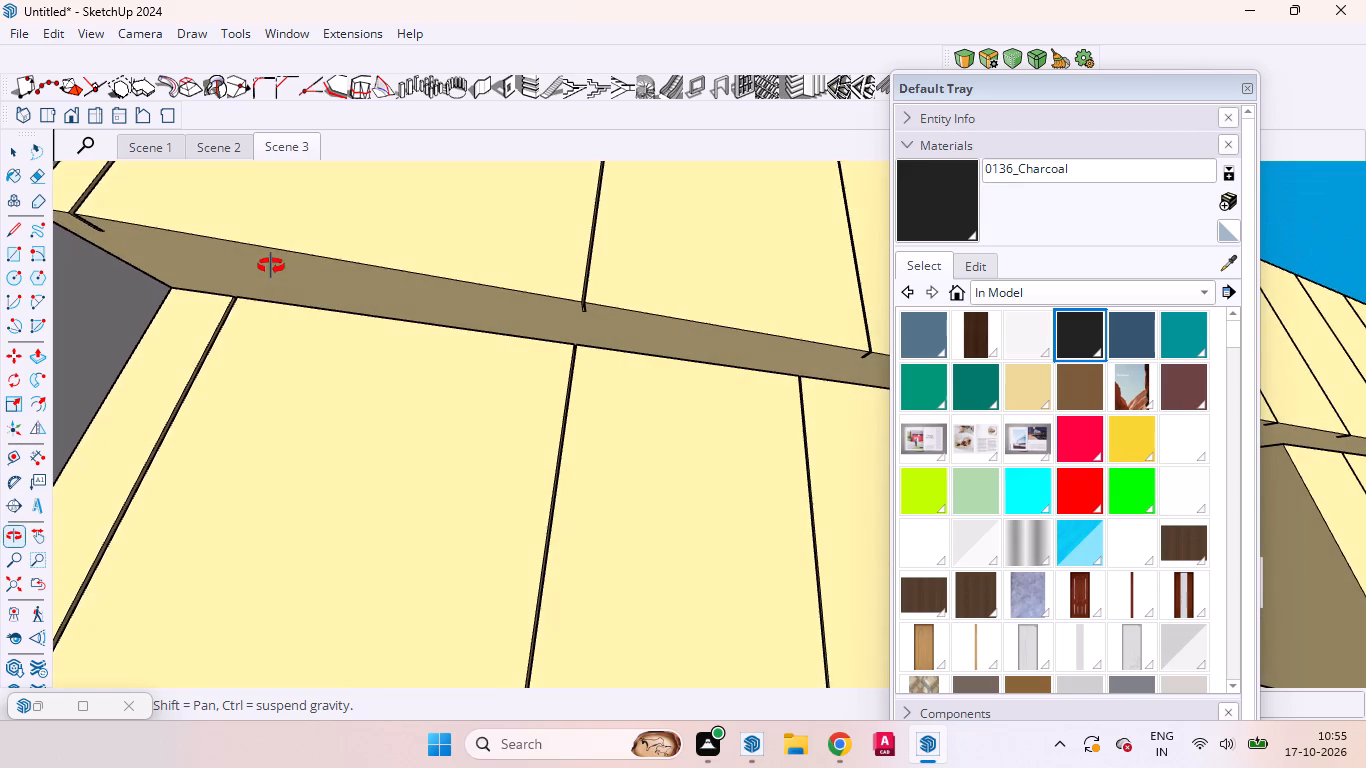
middle_drag(271, 266, 321, 390)
scroll(321, 391, down, 10)
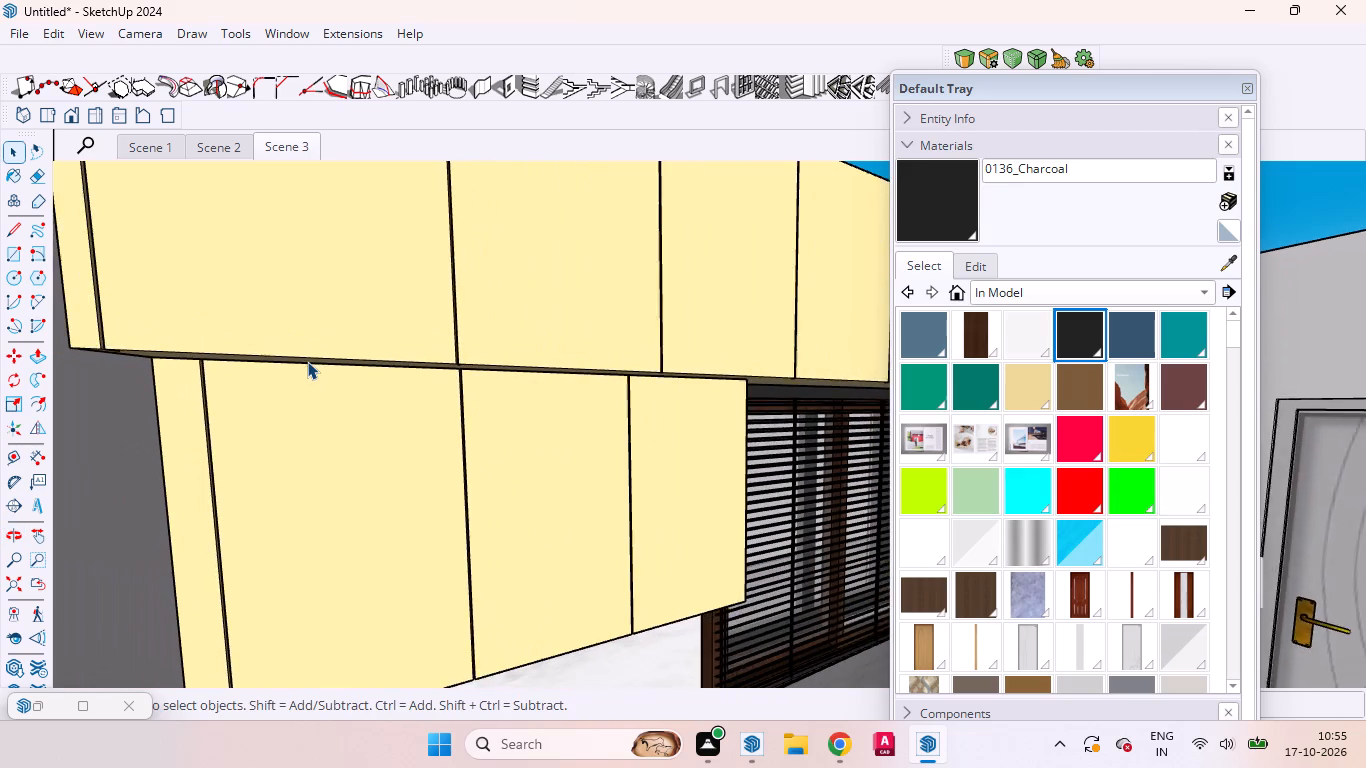
scroll(307, 361, down, 3)
scroll(100, 452, down, 4)
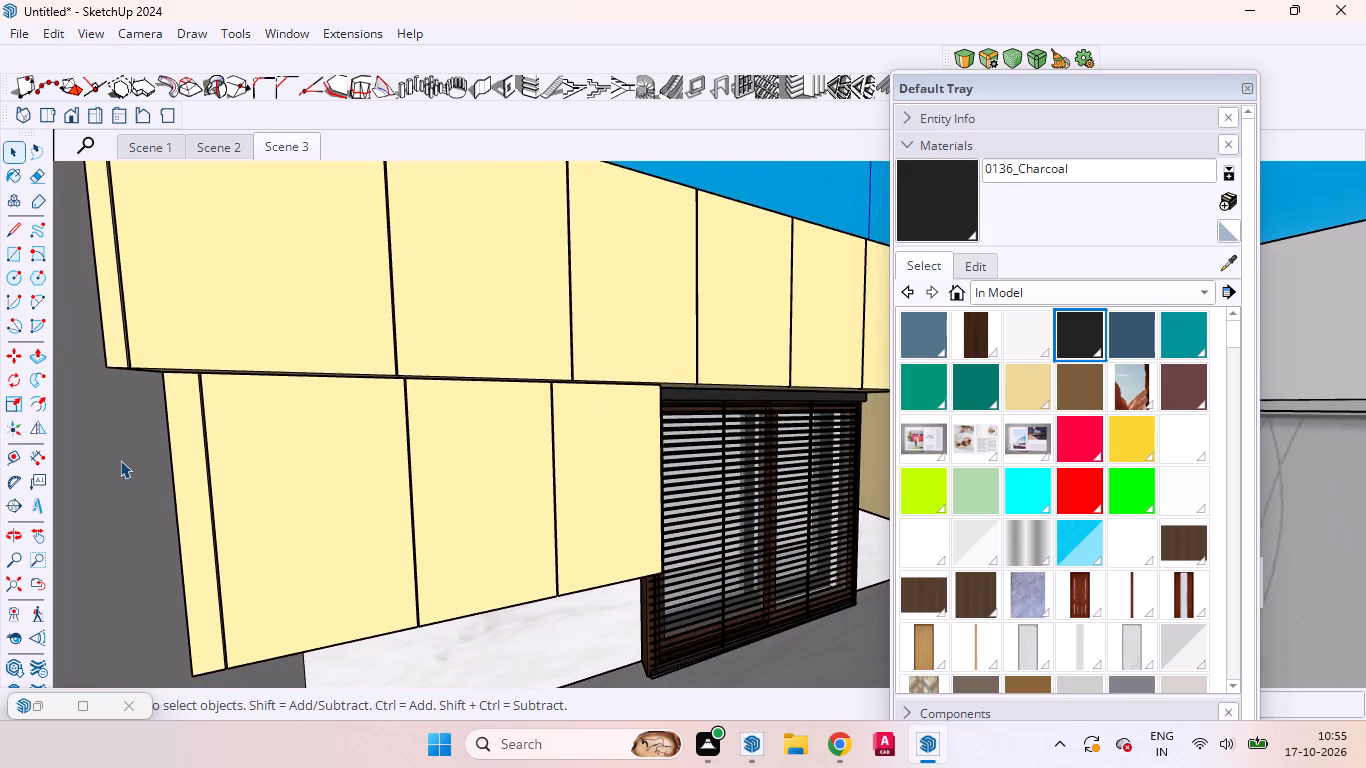
scroll(124, 461, down, 5)
click(285, 147)
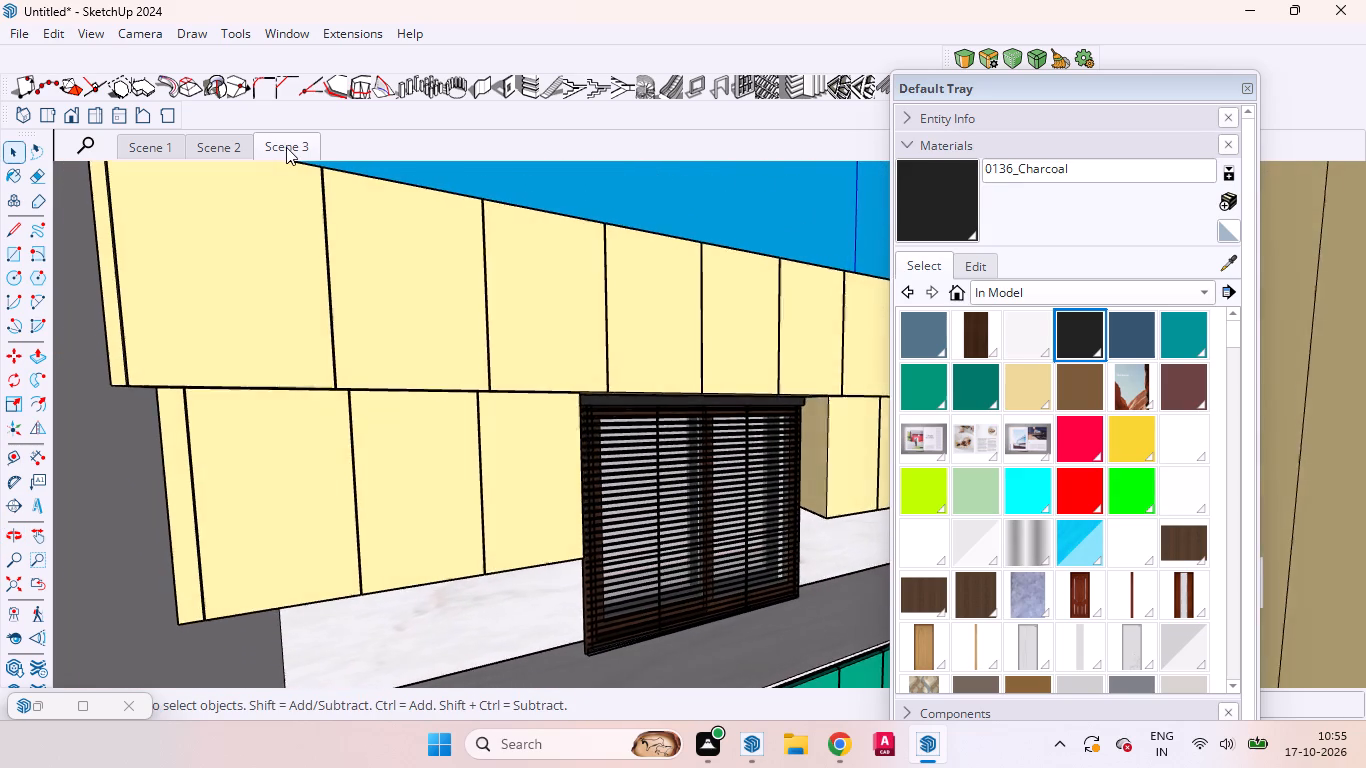
Move the Default Tray lower so that more of the overhead cabinets is uncovered in Scene 3.
drag(1049, 81, 1045, 275)
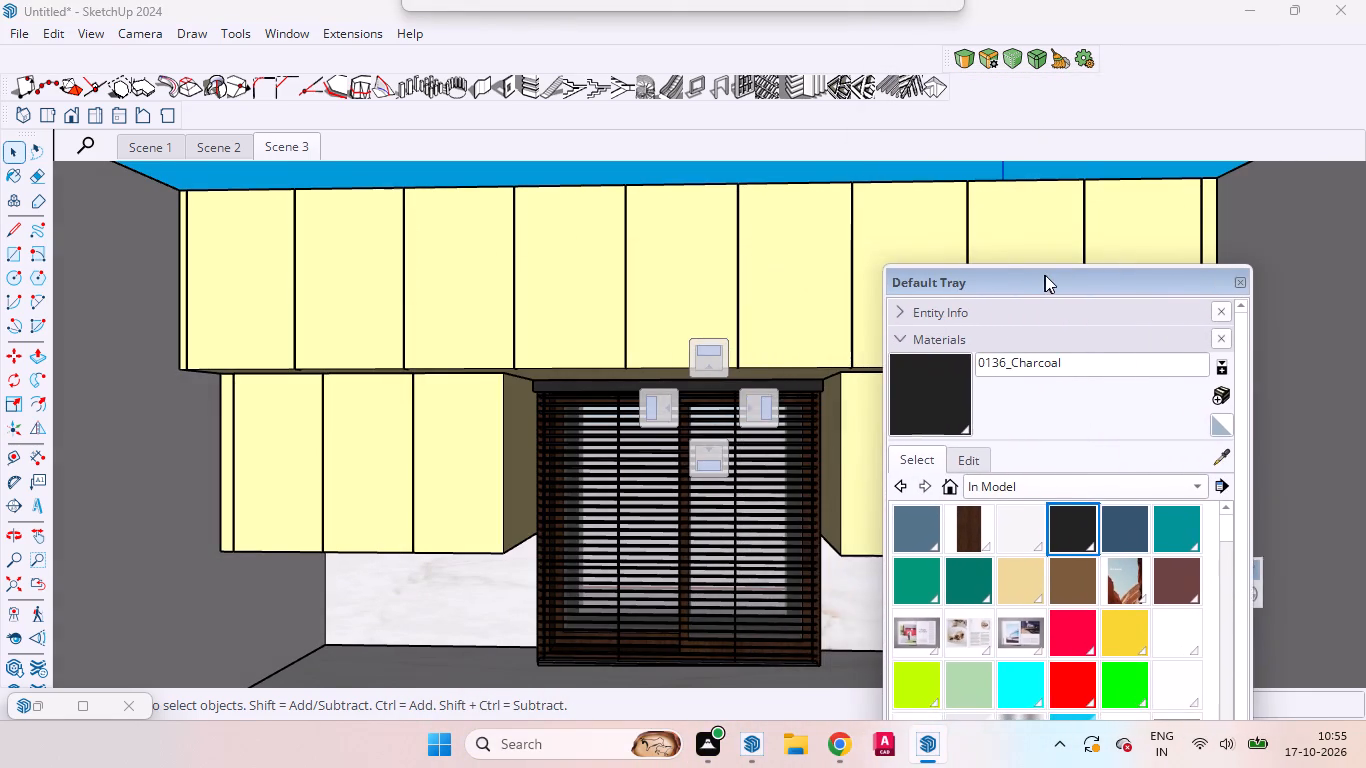
drag(1045, 275, 1063, 274)
scroll(161, 277, up, 2)
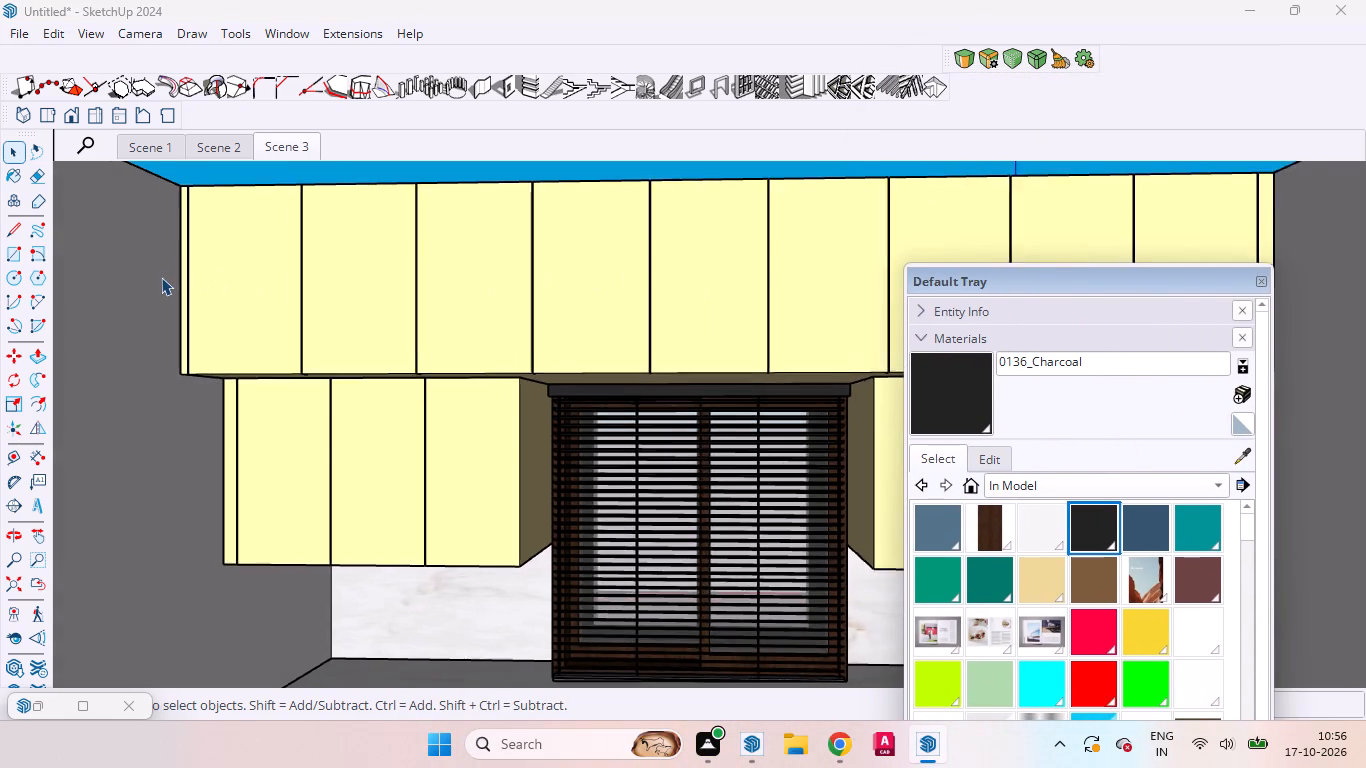
Place a vertical guide at a distance of 2 in from the left outer edge of the upper overhead cabinet row.
scroll(161, 277, up, 3)
scroll(169, 306, down, 1)
scroll(170, 309, up, 5)
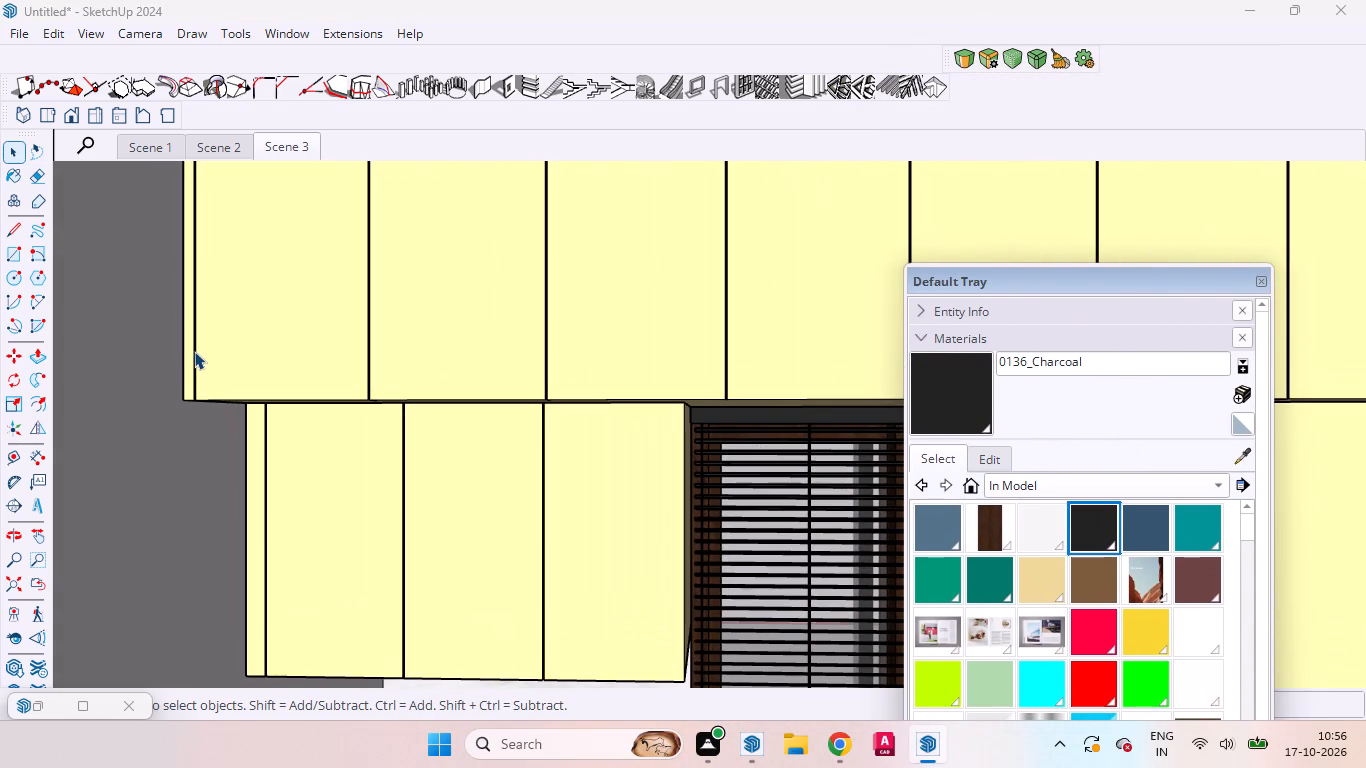
key(t)
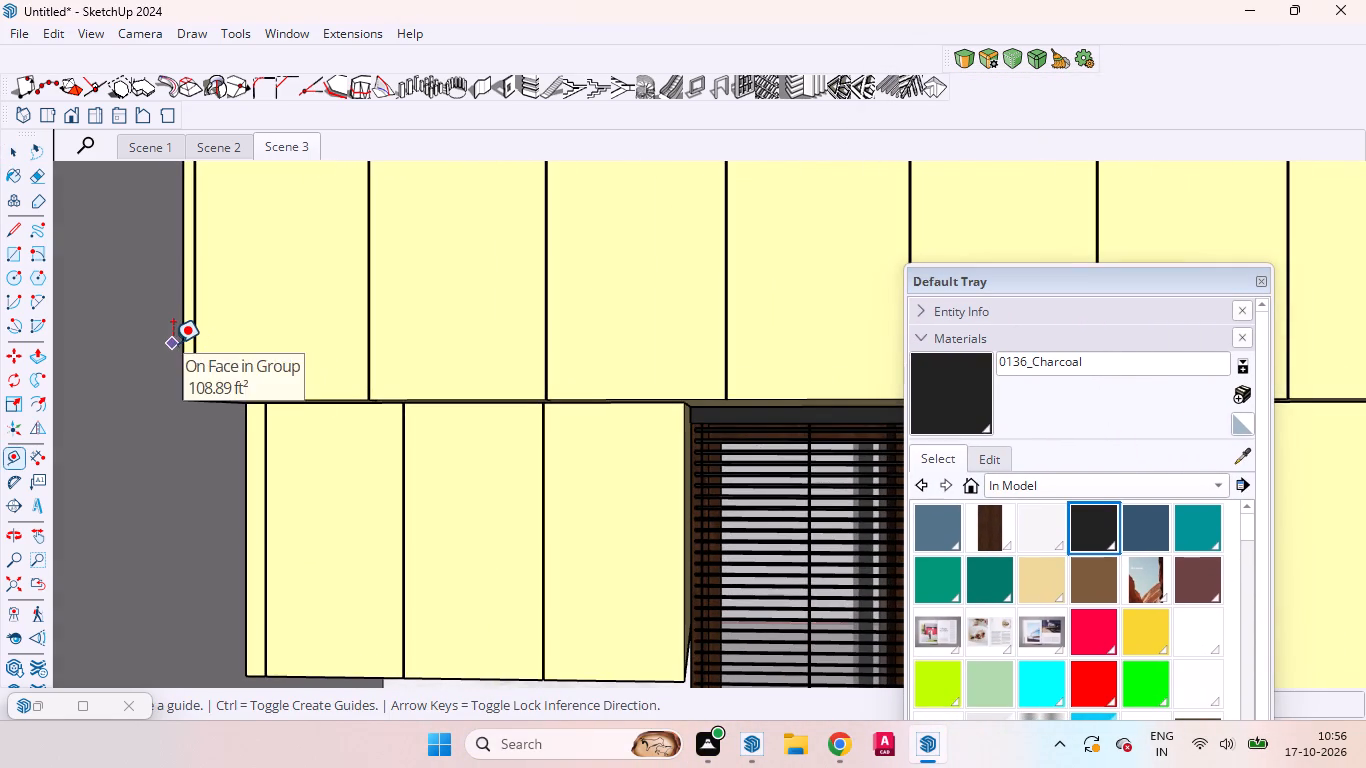
click(181, 343)
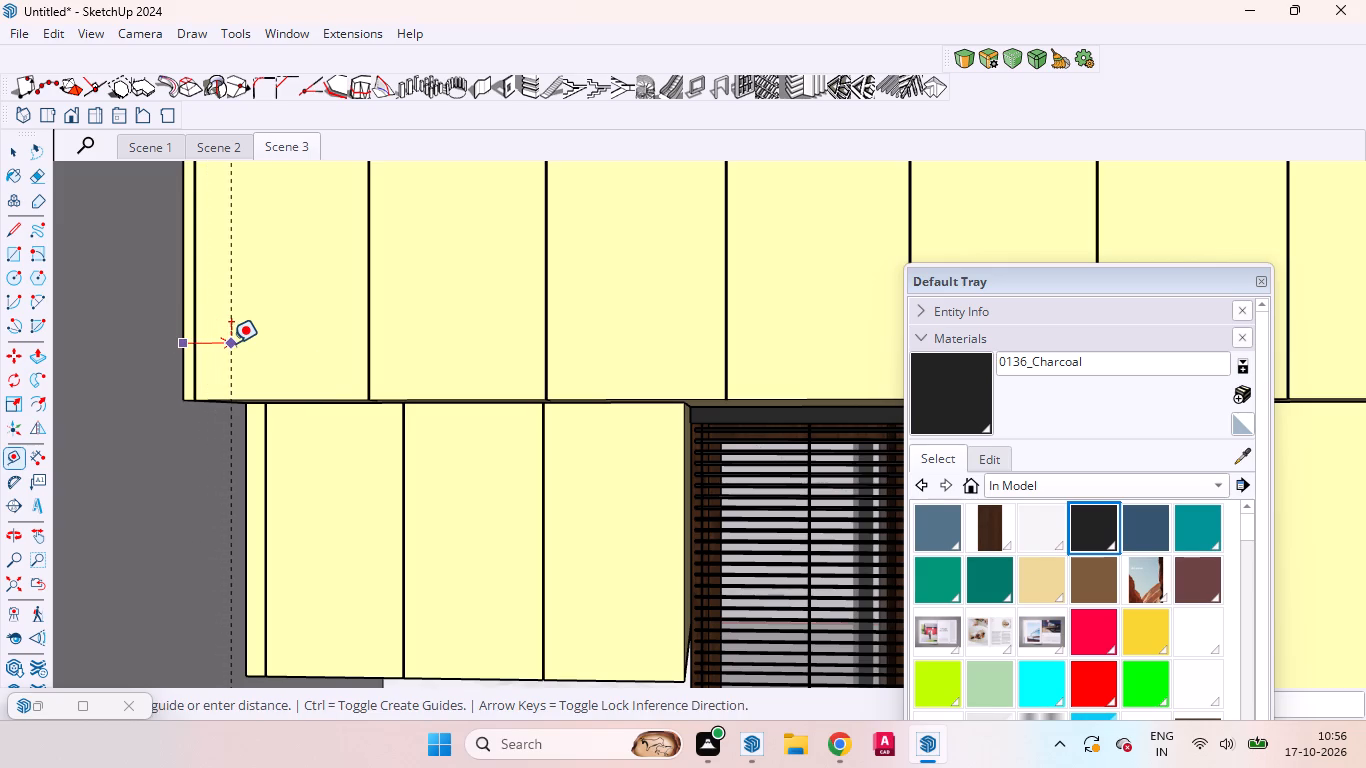
key(2)
key(Return)
key(space)
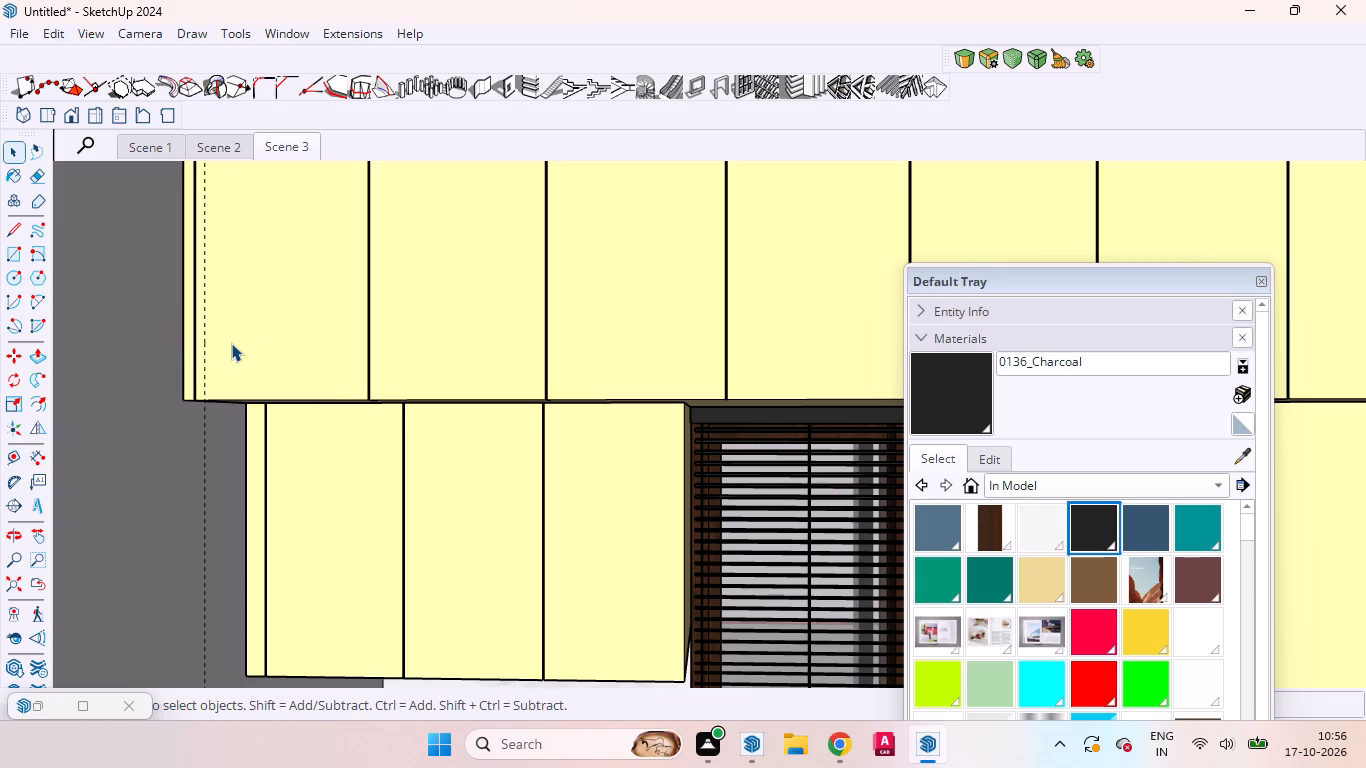
Open the upper overhead cabinet group and fill the narrow groove beside the left end filler using Push/Pull on its recessed side face.
scroll(177, 294, up, 1)
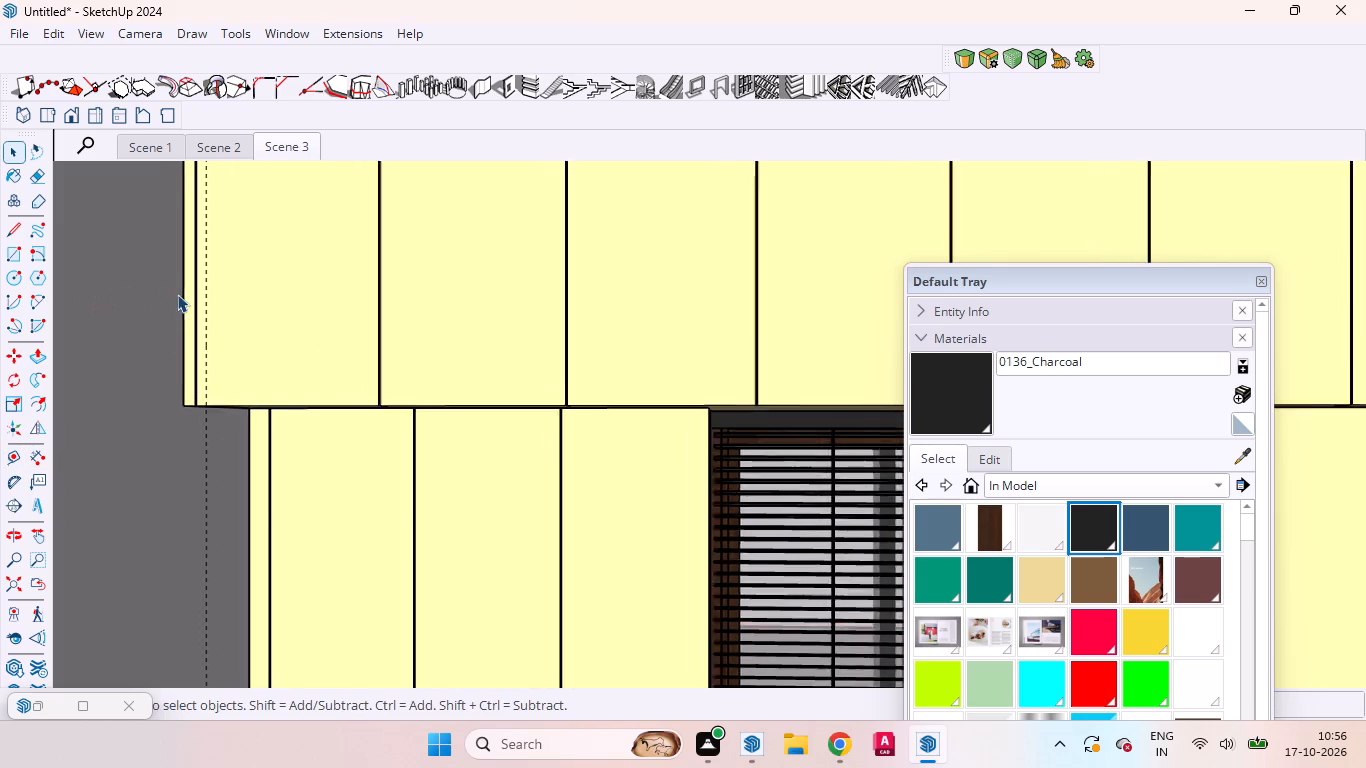
scroll(177, 294, up, 10)
scroll(190, 306, down, 1)
scroll(190, 306, up, 5)
scroll(190, 306, down, 2)
scroll(190, 306, up, 4)
scroll(191, 306, down, 1)
scroll(191, 306, up, 2)
scroll(193, 306, down, 1)
scroll(199, 311, up, 8)
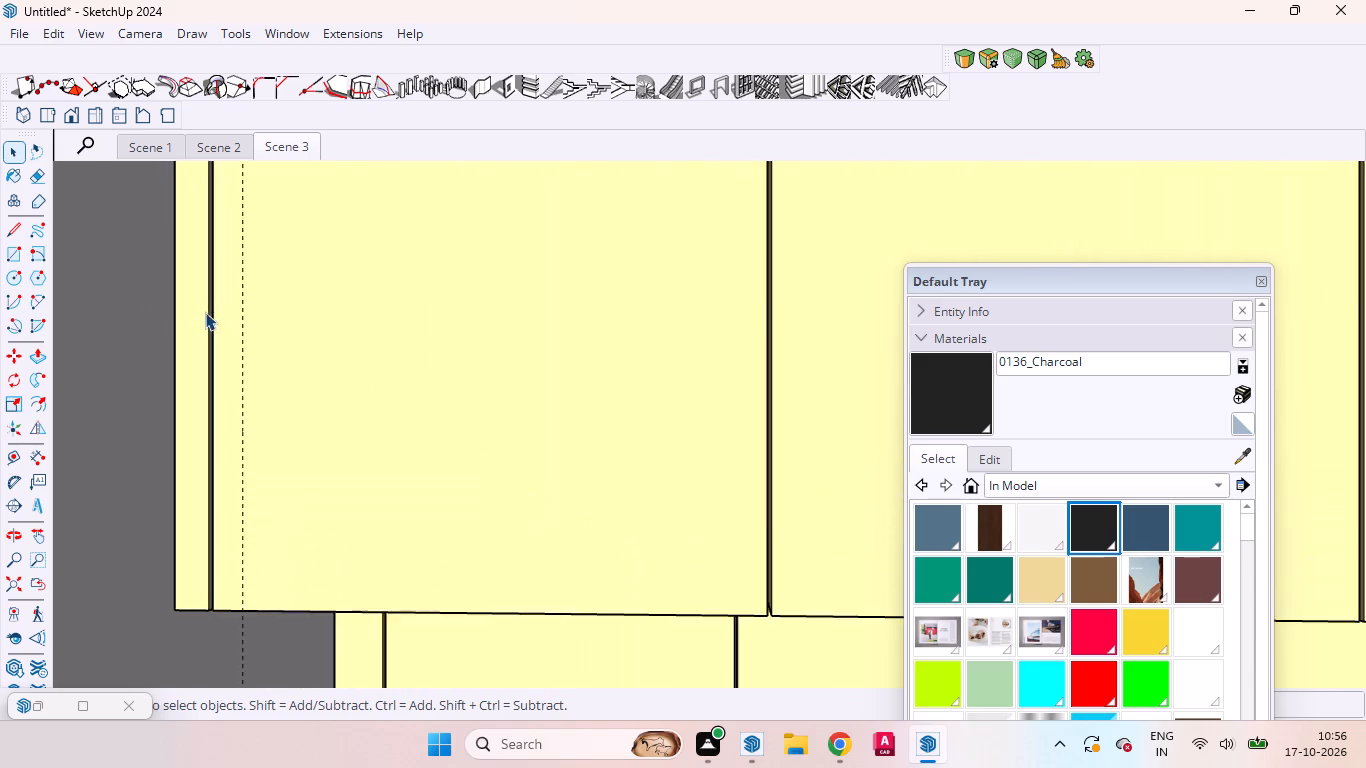
scroll(205, 312, up, 13)
scroll(205, 312, down, 1)
scroll(205, 312, up, 3)
scroll(206, 312, down, 1)
scroll(213, 312, up, 5)
scroll(214, 312, down, 2)
scroll(214, 312, up, 6)
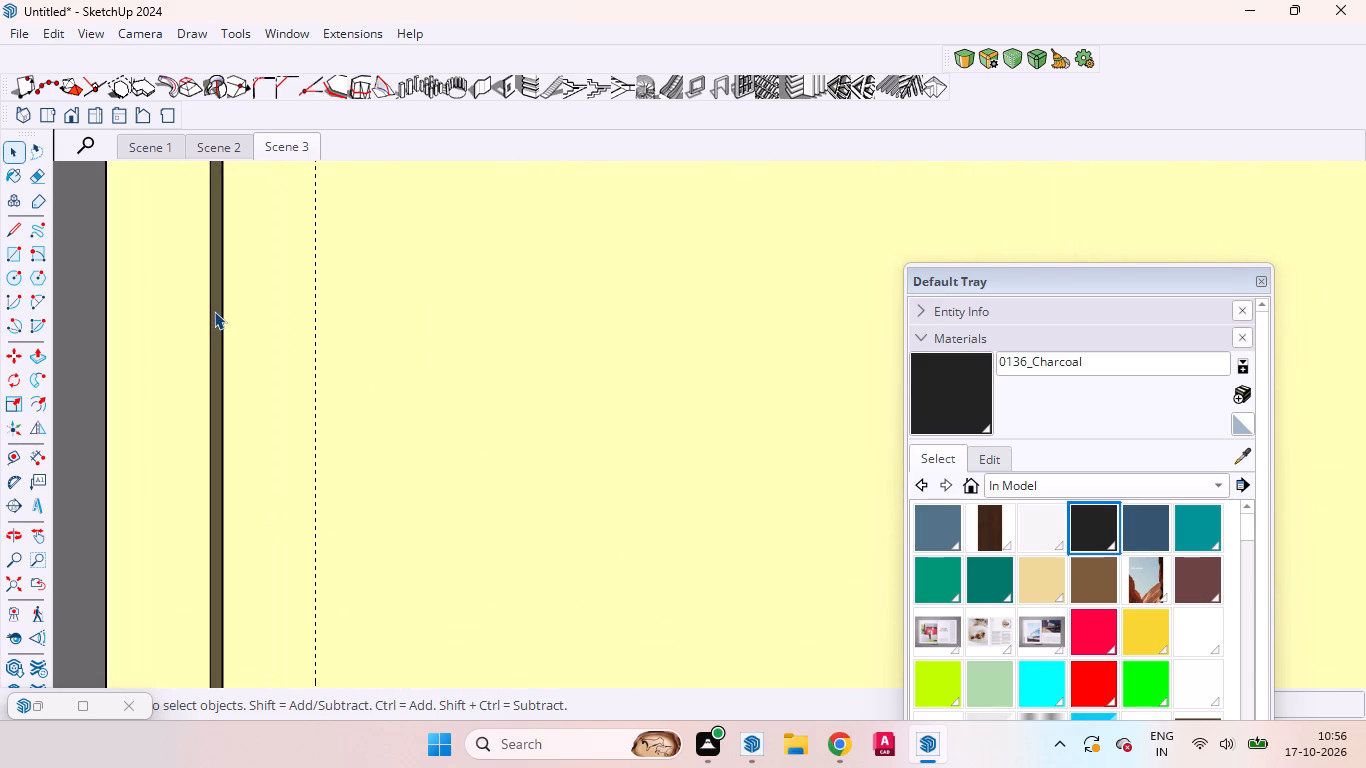
click(214, 311)
double_click(214, 311)
scroll(215, 312, up, 1)
click(216, 312)
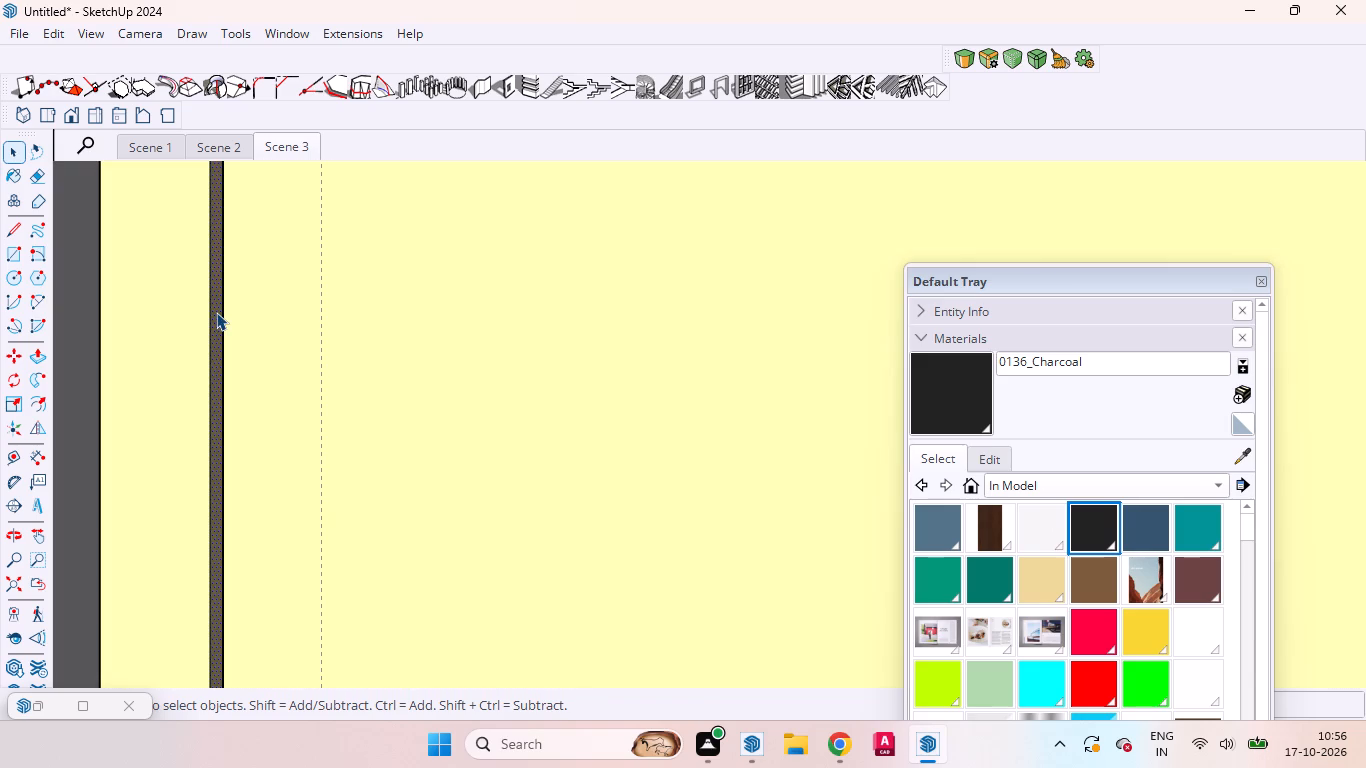
key(p)
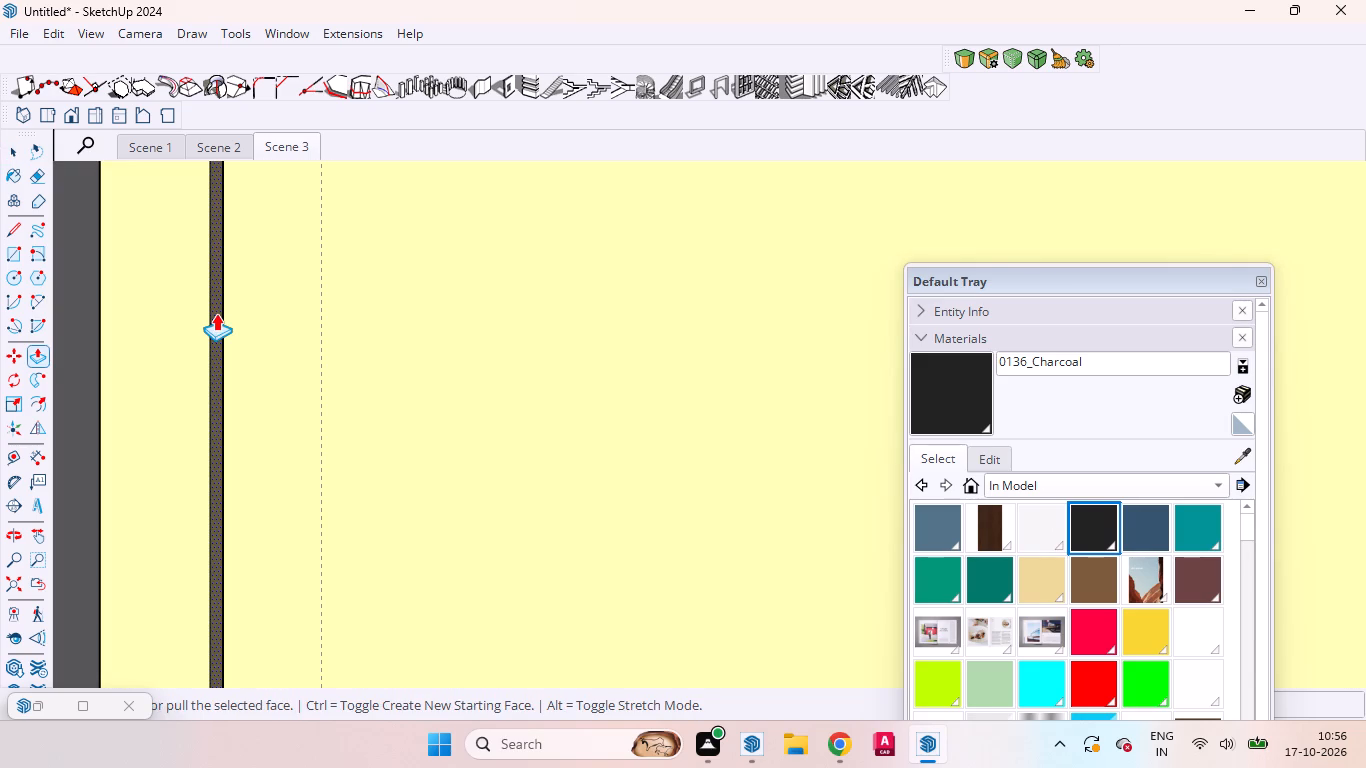
click(216, 313)
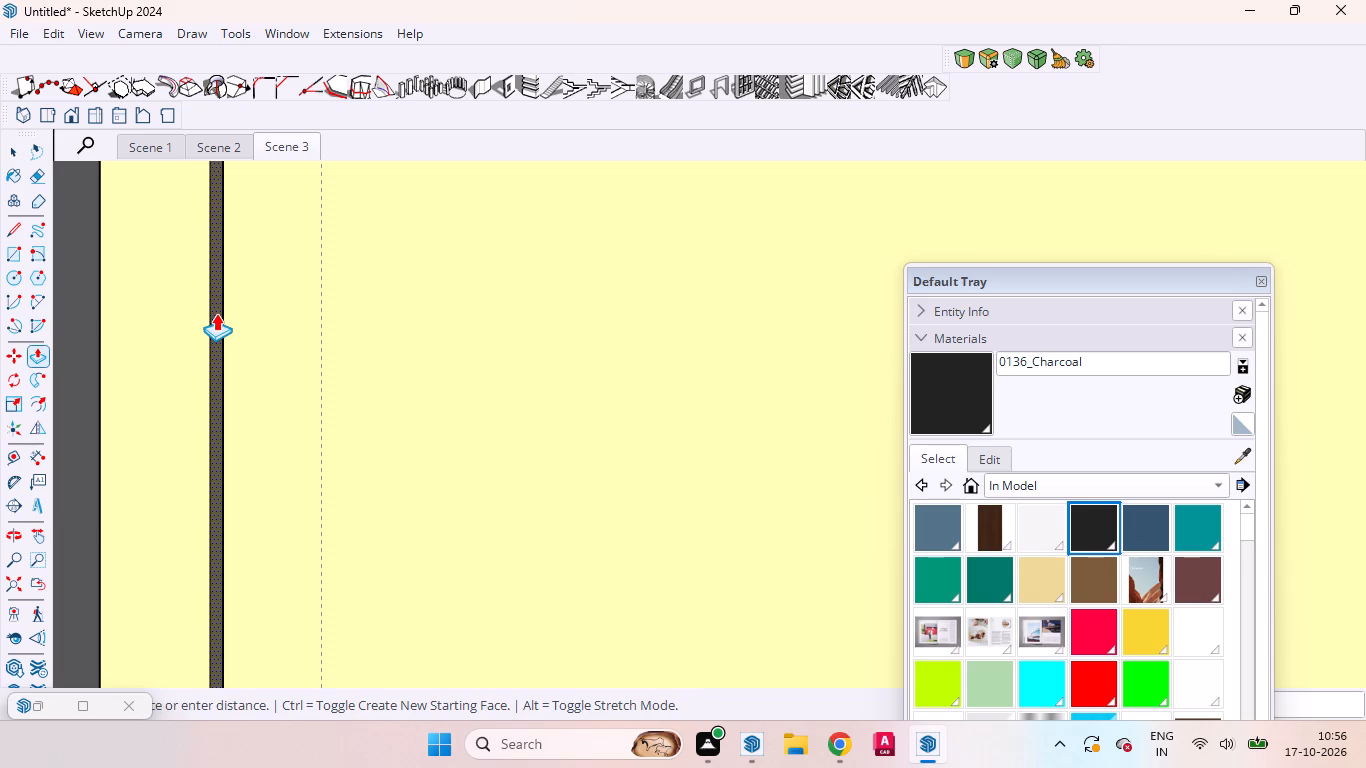
click(234, 312)
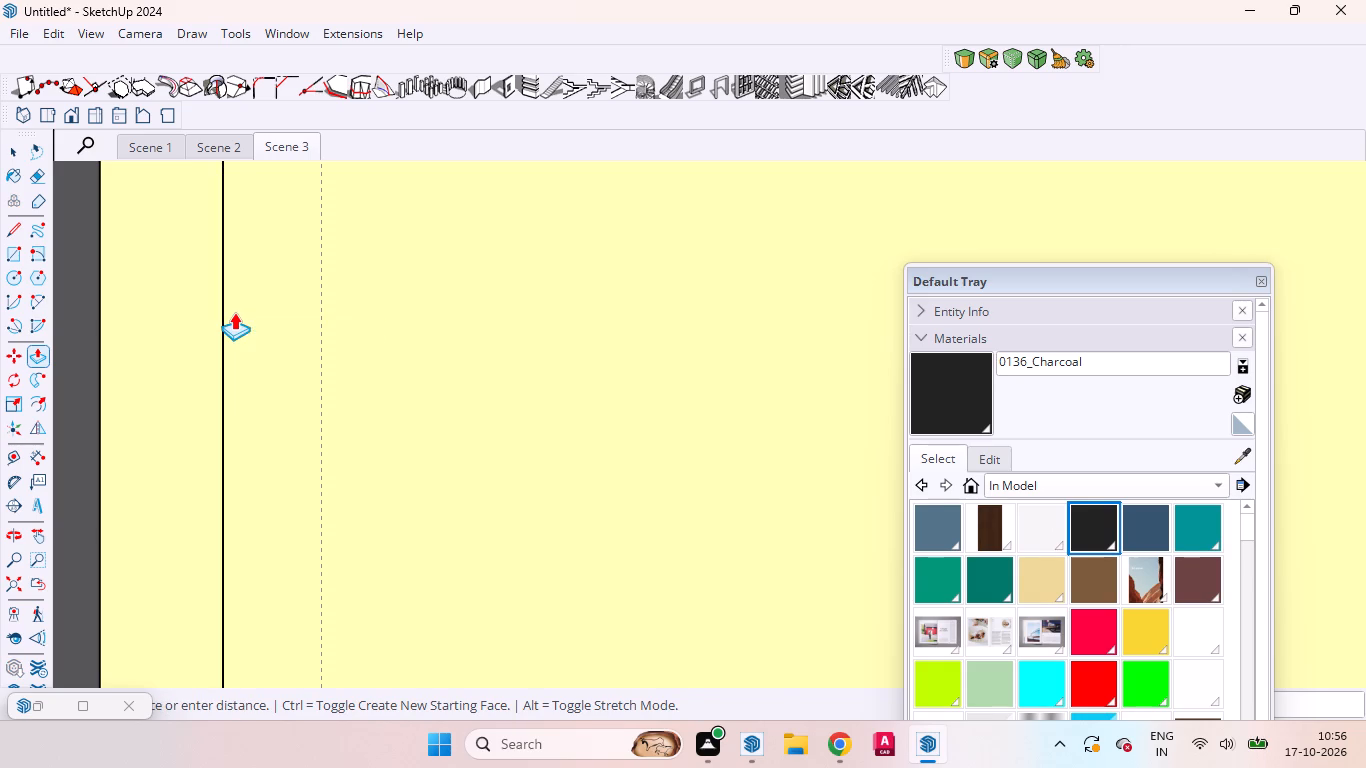
key(space)
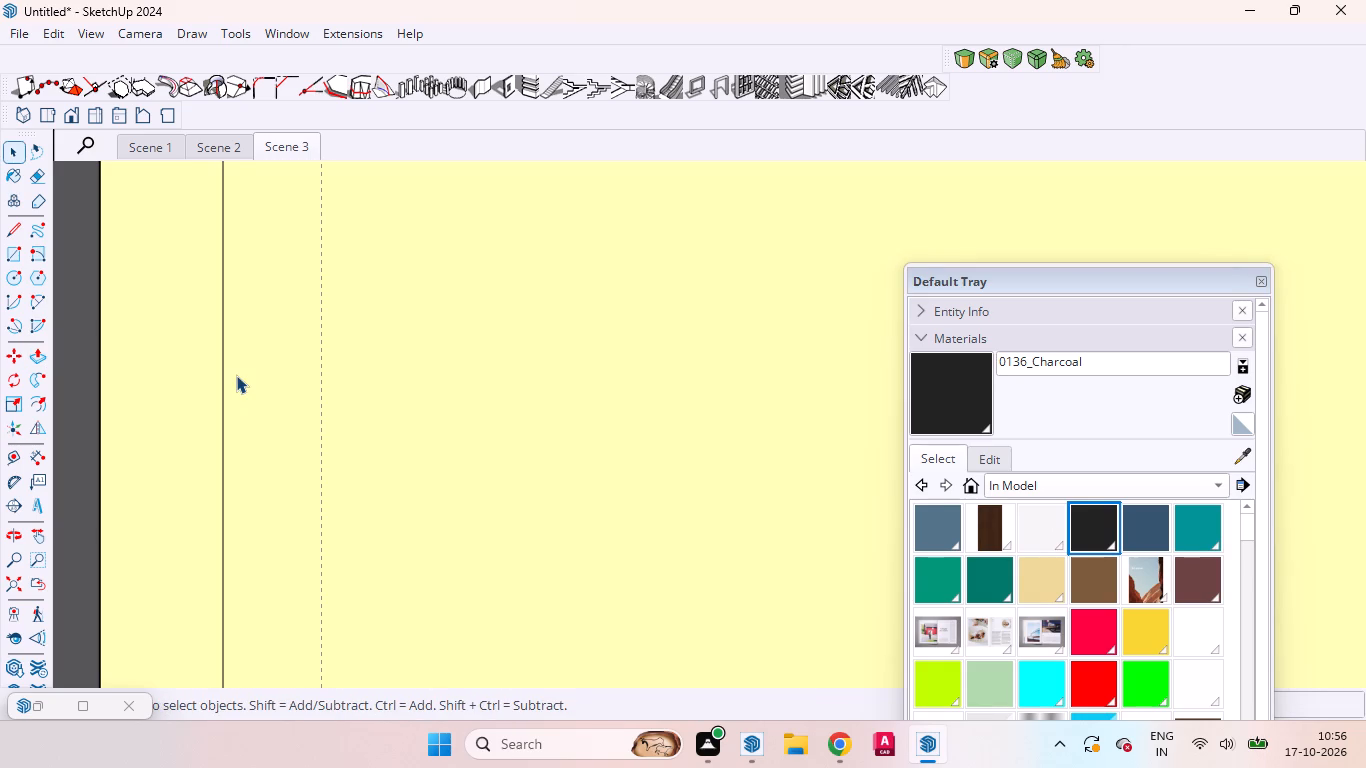
Move the vertical edge between the left end filler and the first door onto the new guide line.
click(228, 375)
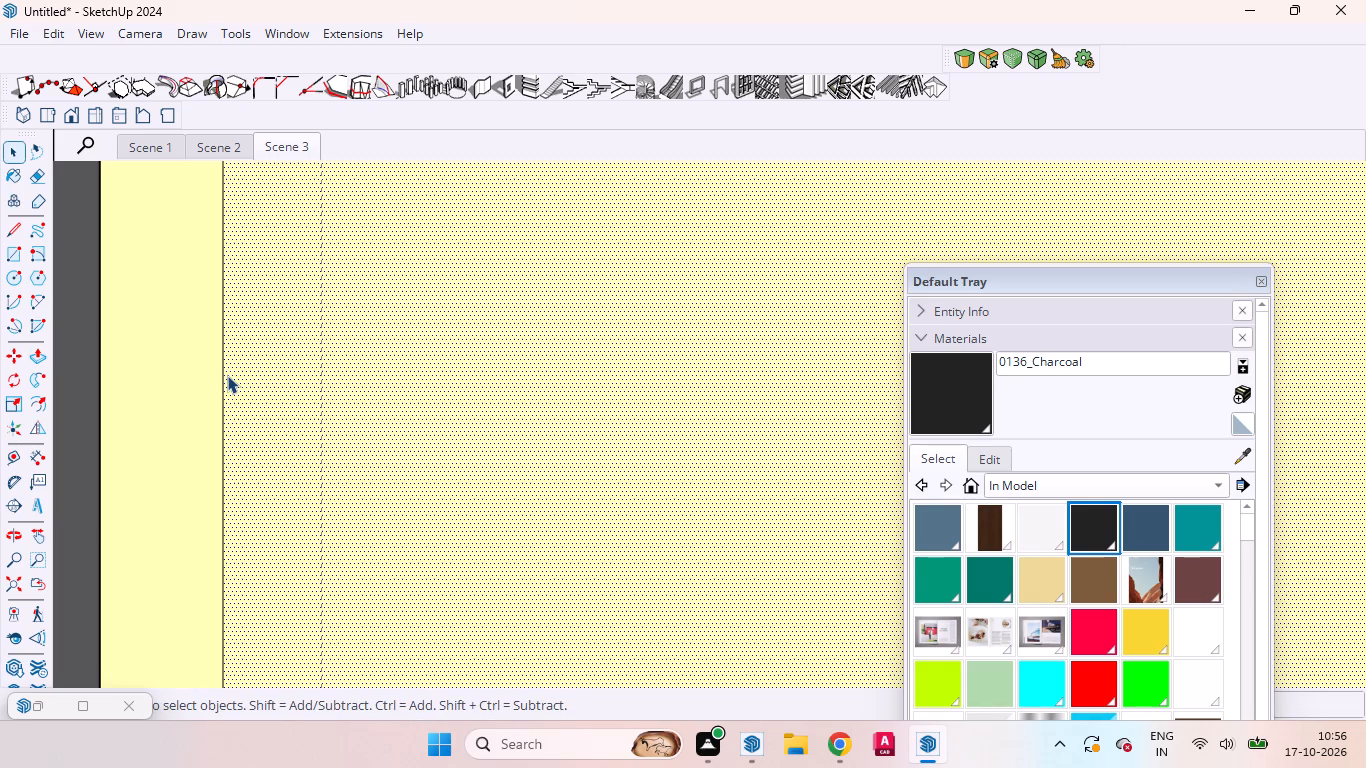
click(217, 376)
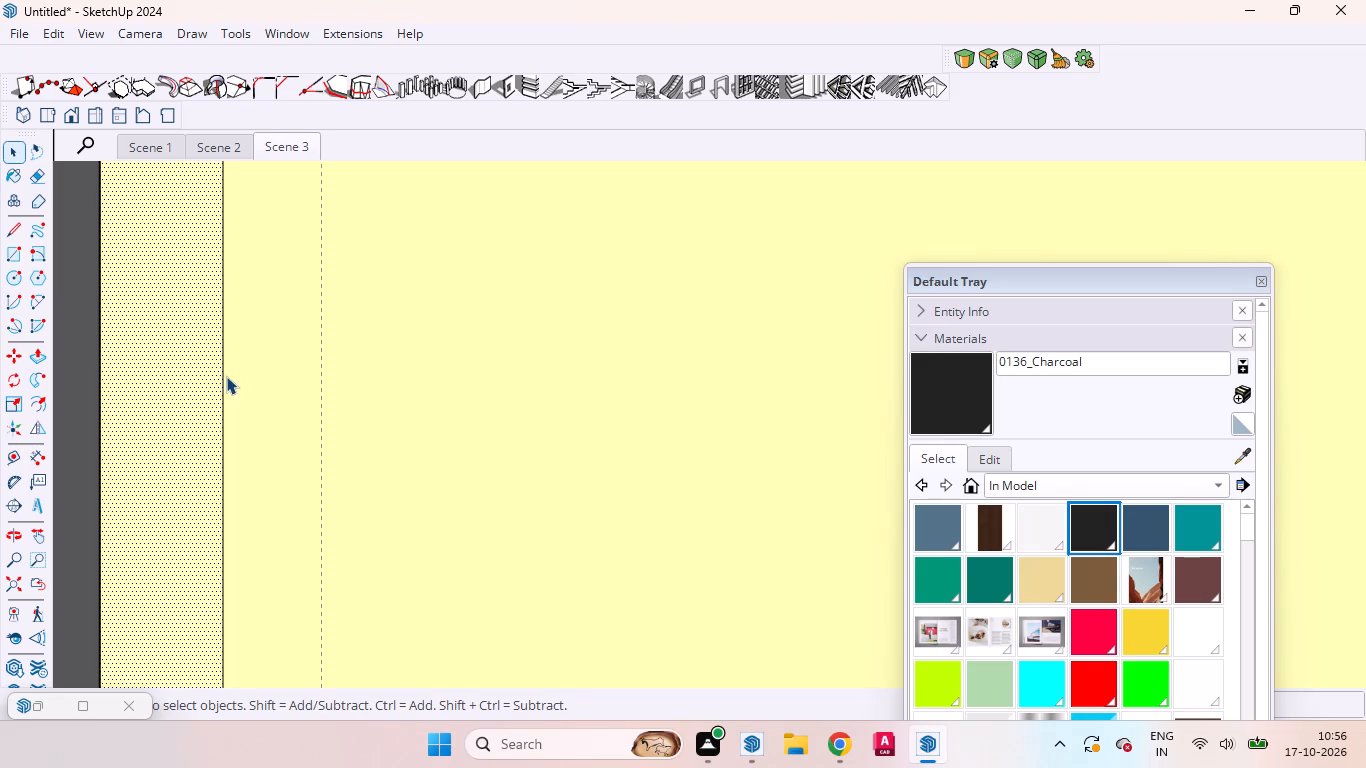
click(224, 374)
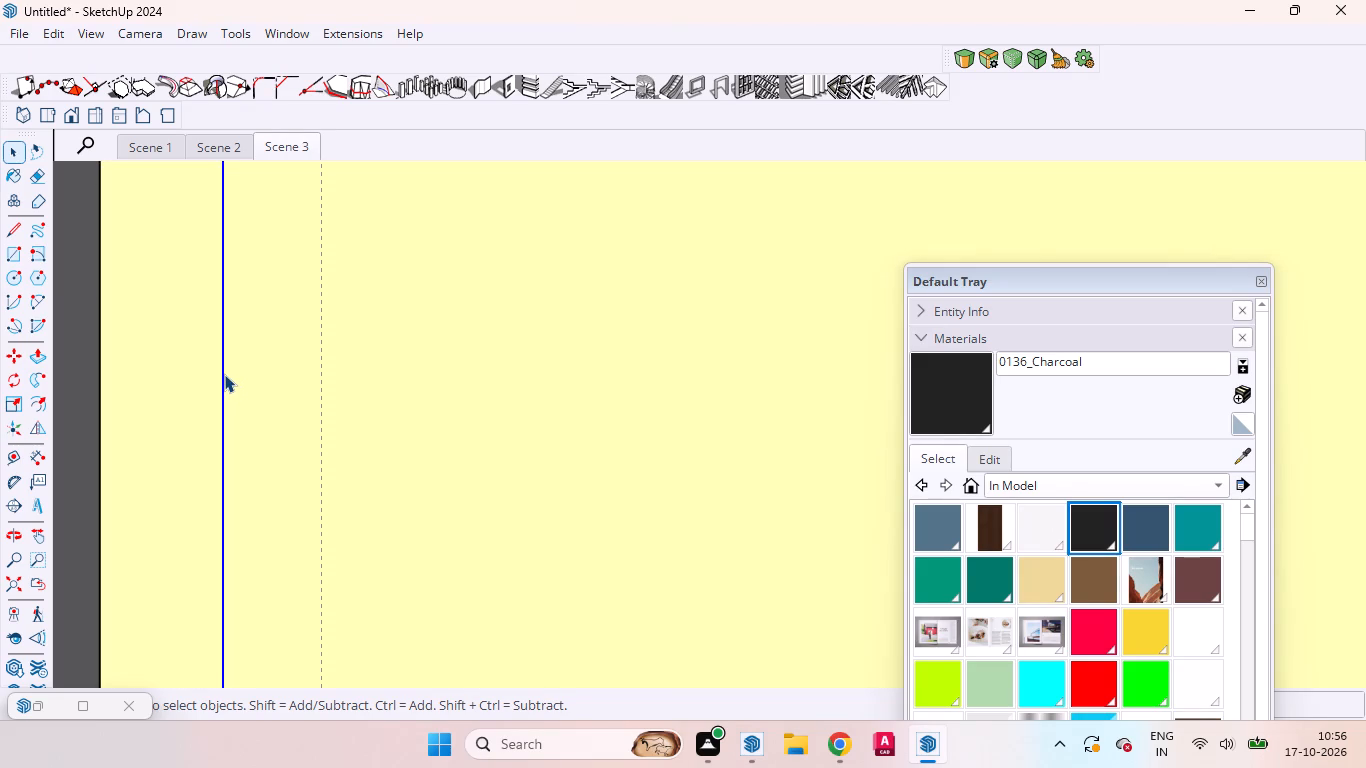
key(m)
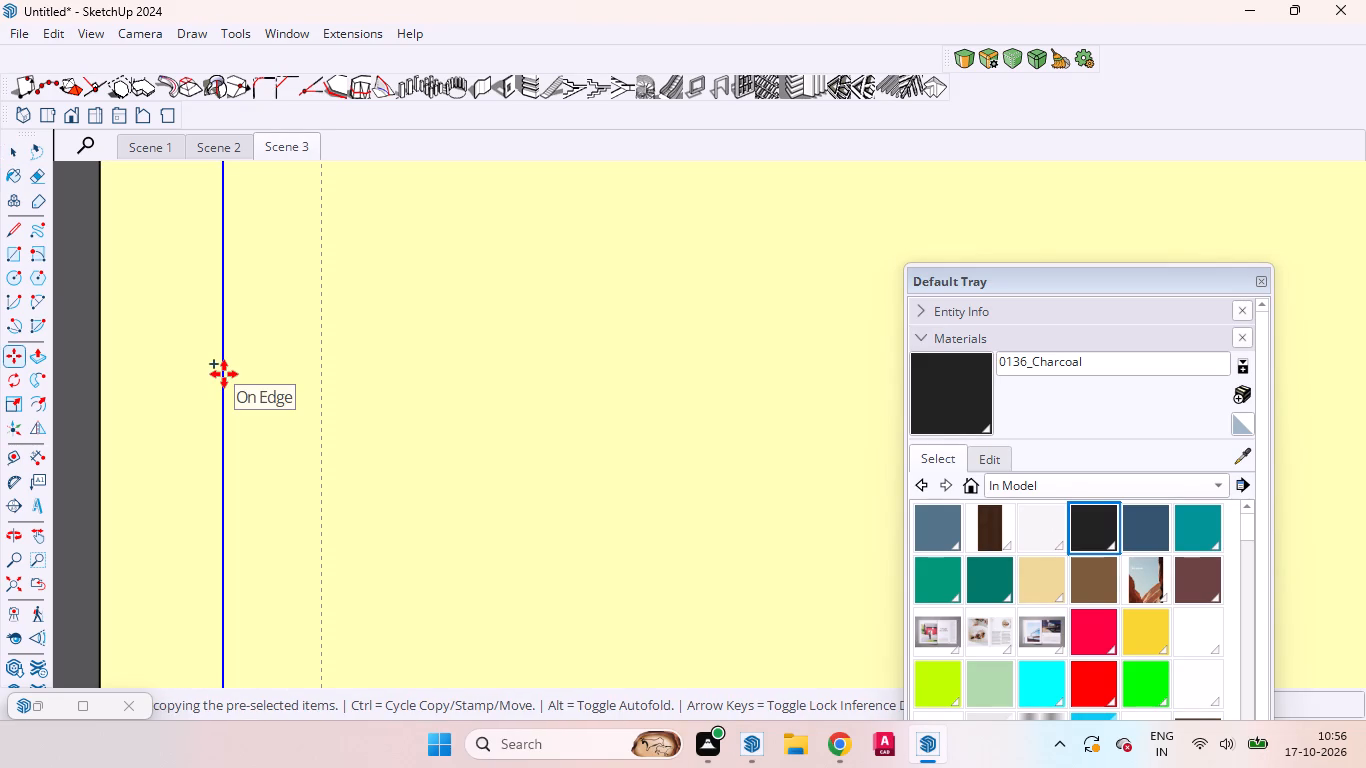
click(224, 374)
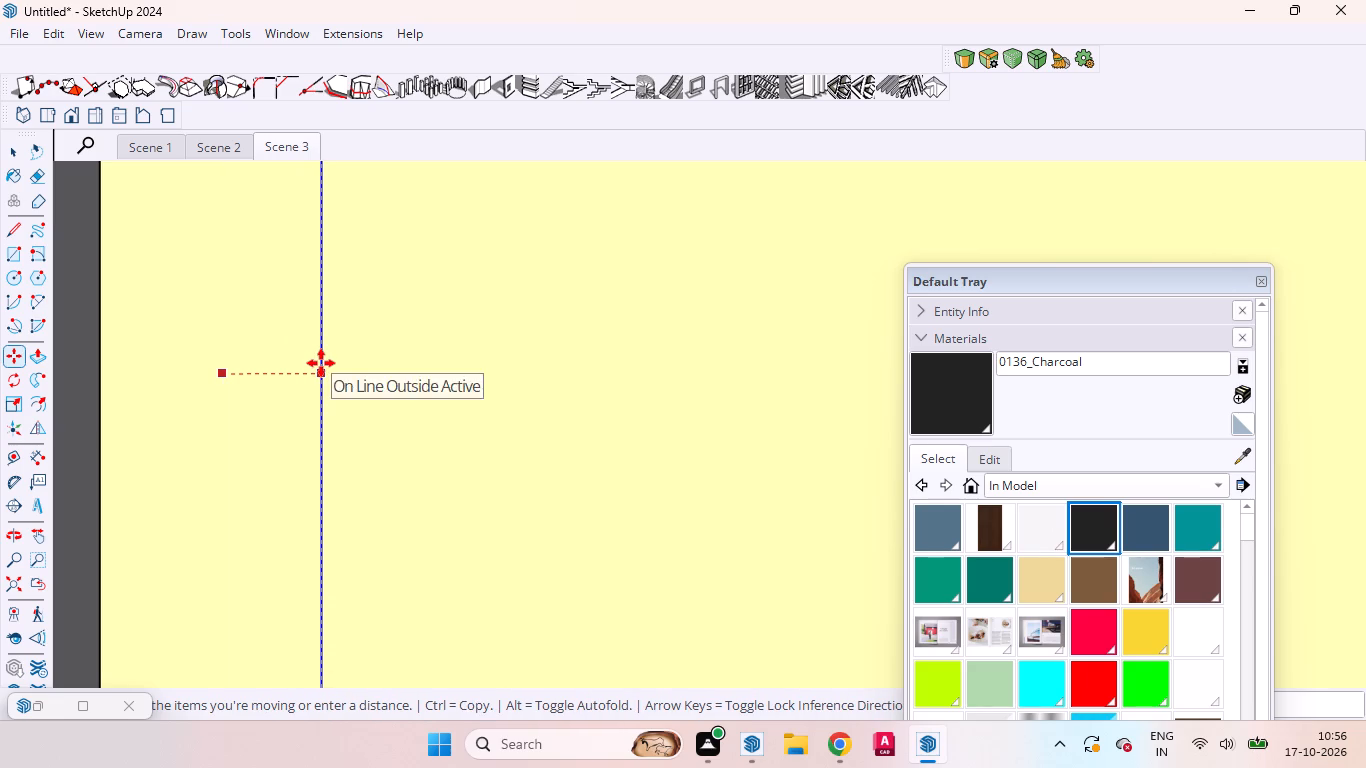
click(321, 363)
key(space)
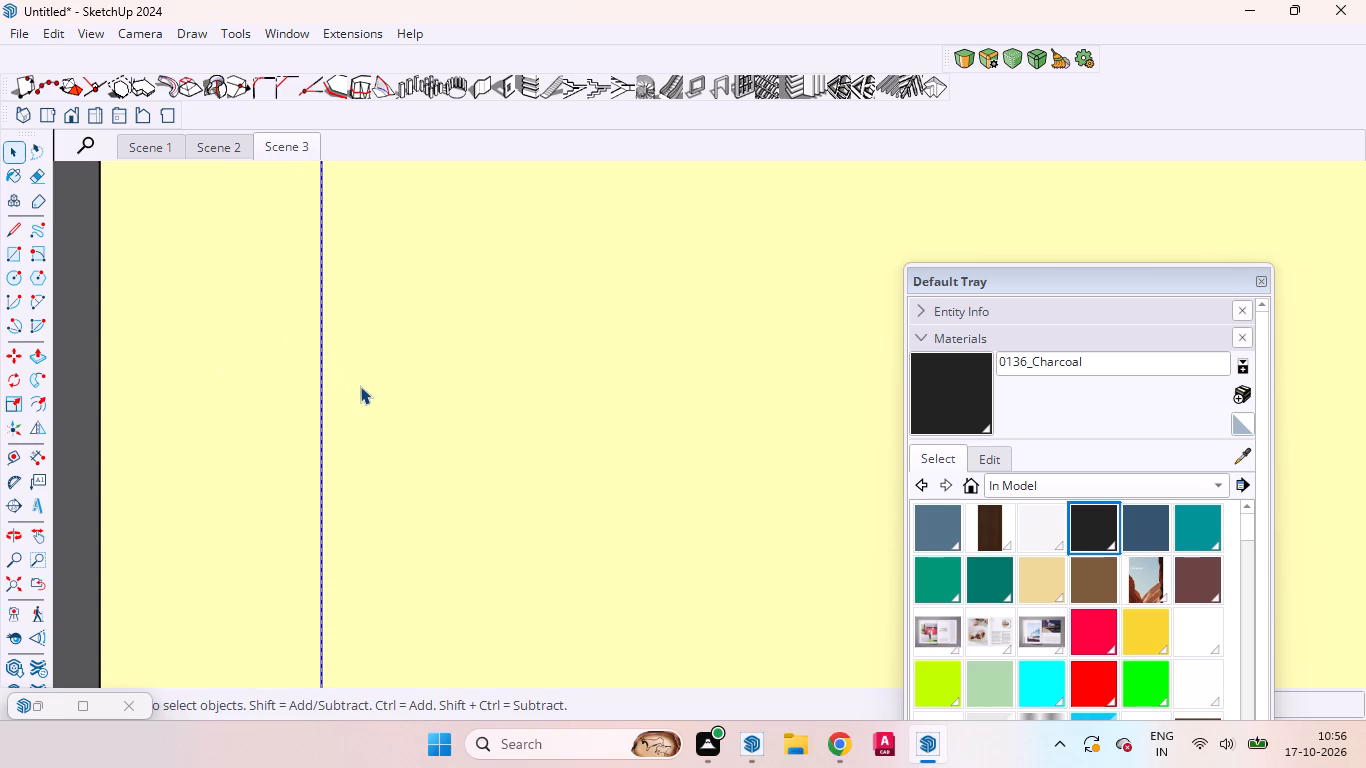
From Scene 3, copy the moved vertical edge 3 mm towards the first door.
click(288, 144)
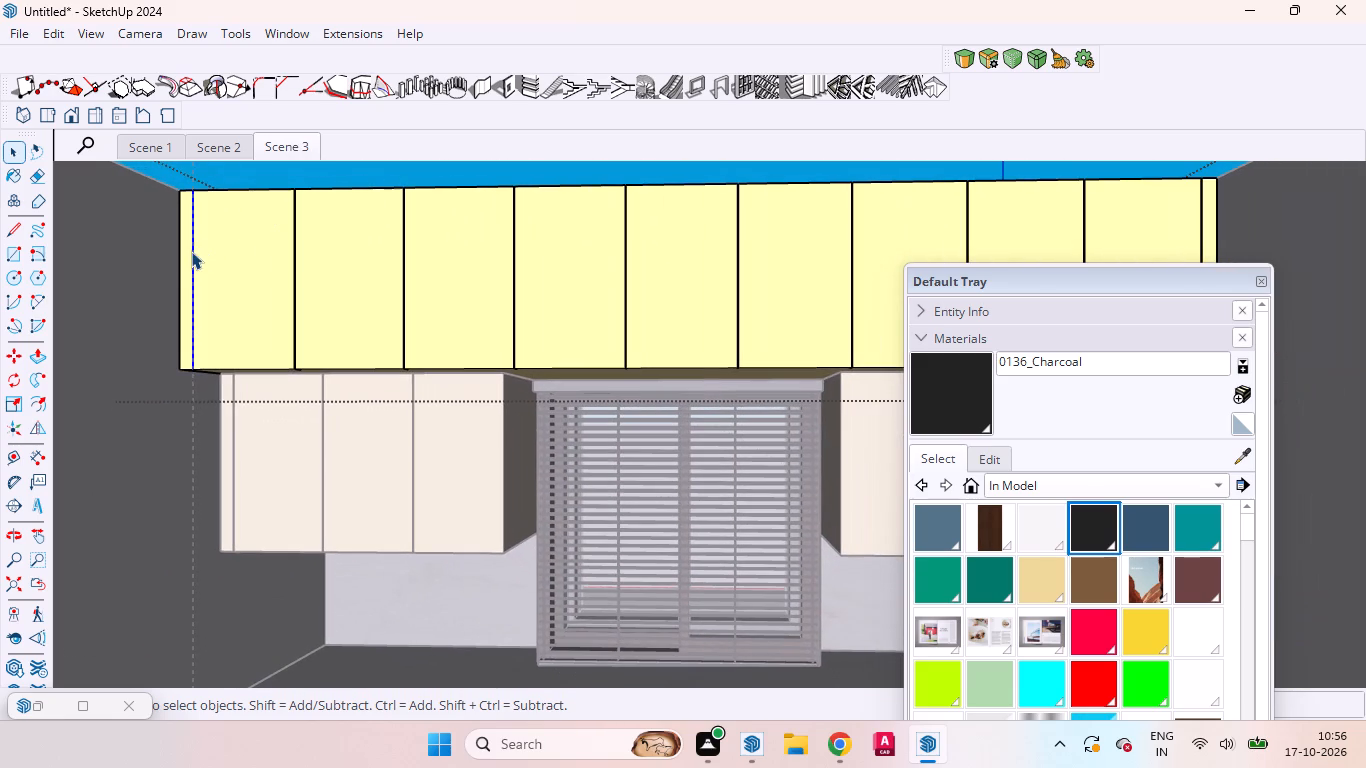
key(m)
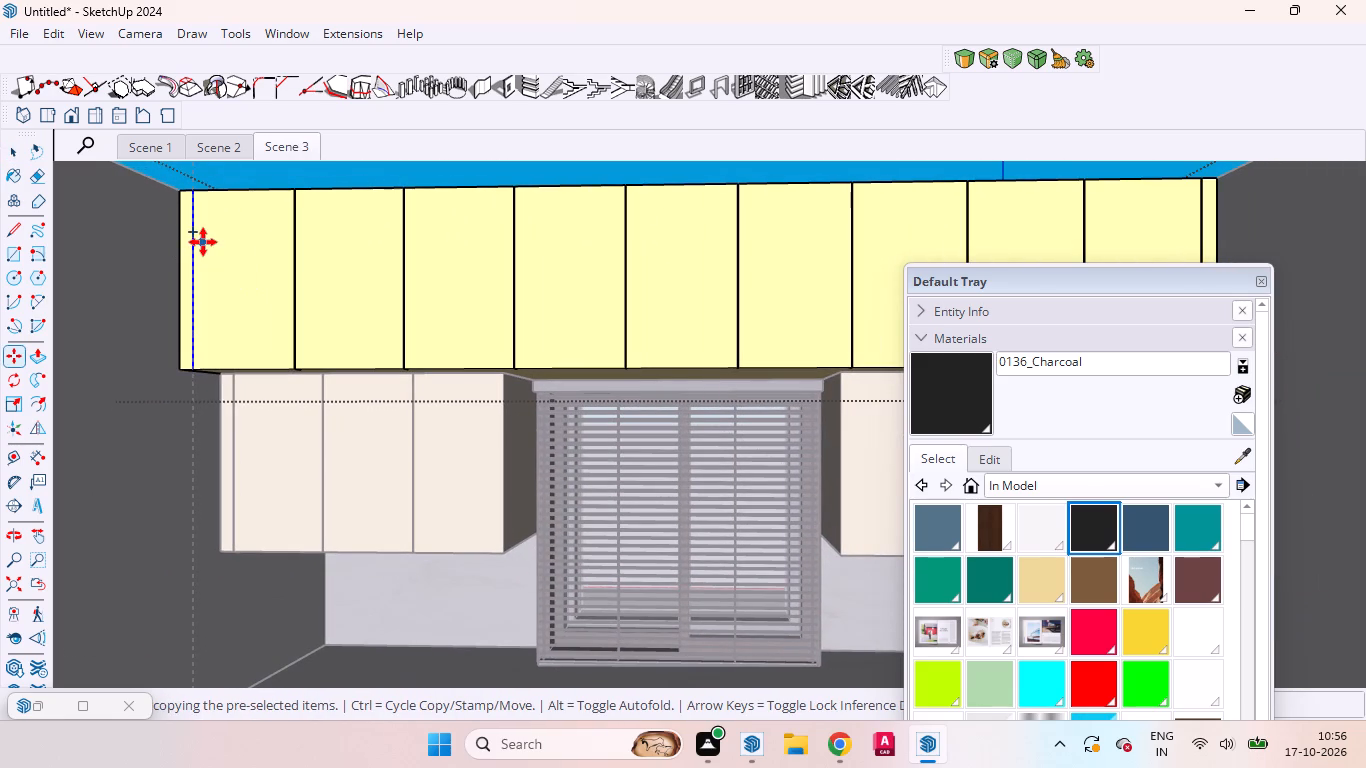
click(203, 241)
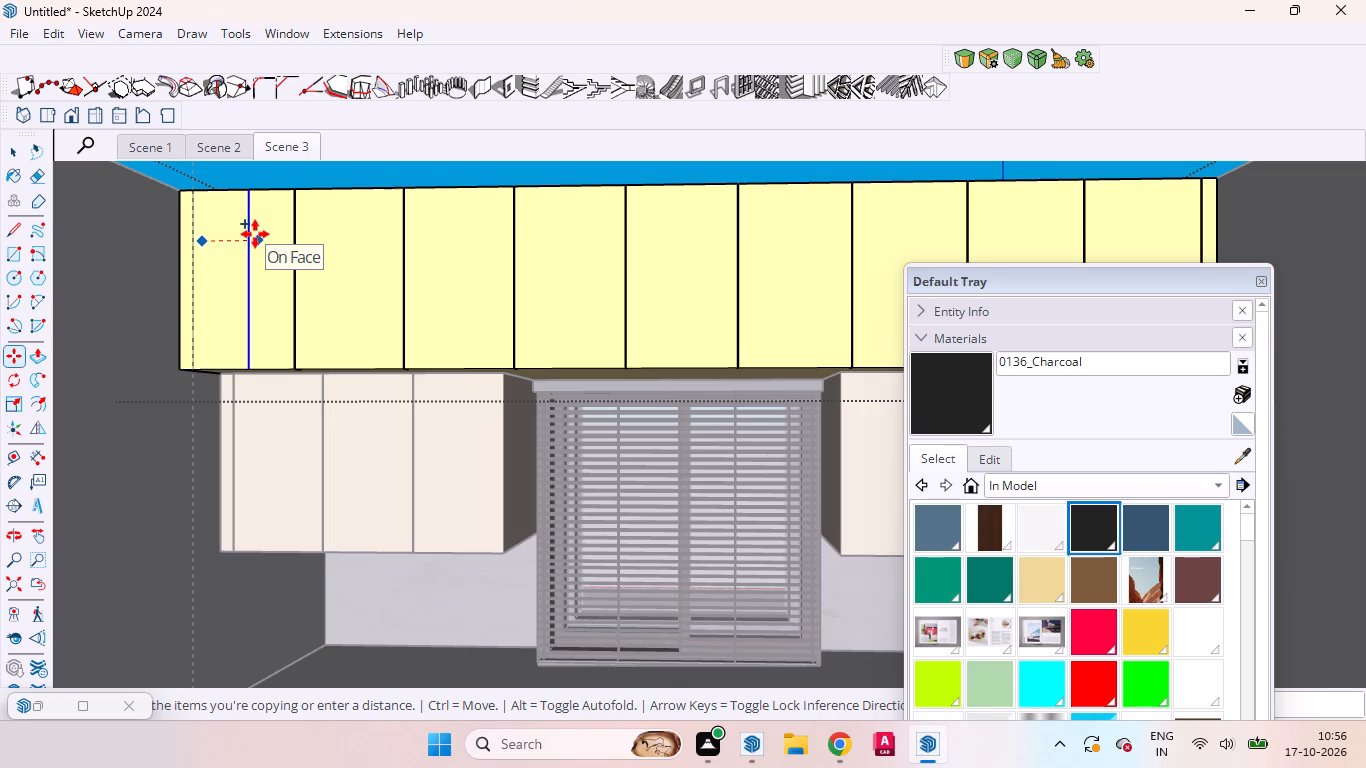
key(3)
text(mm)
key(Return)
key(space)
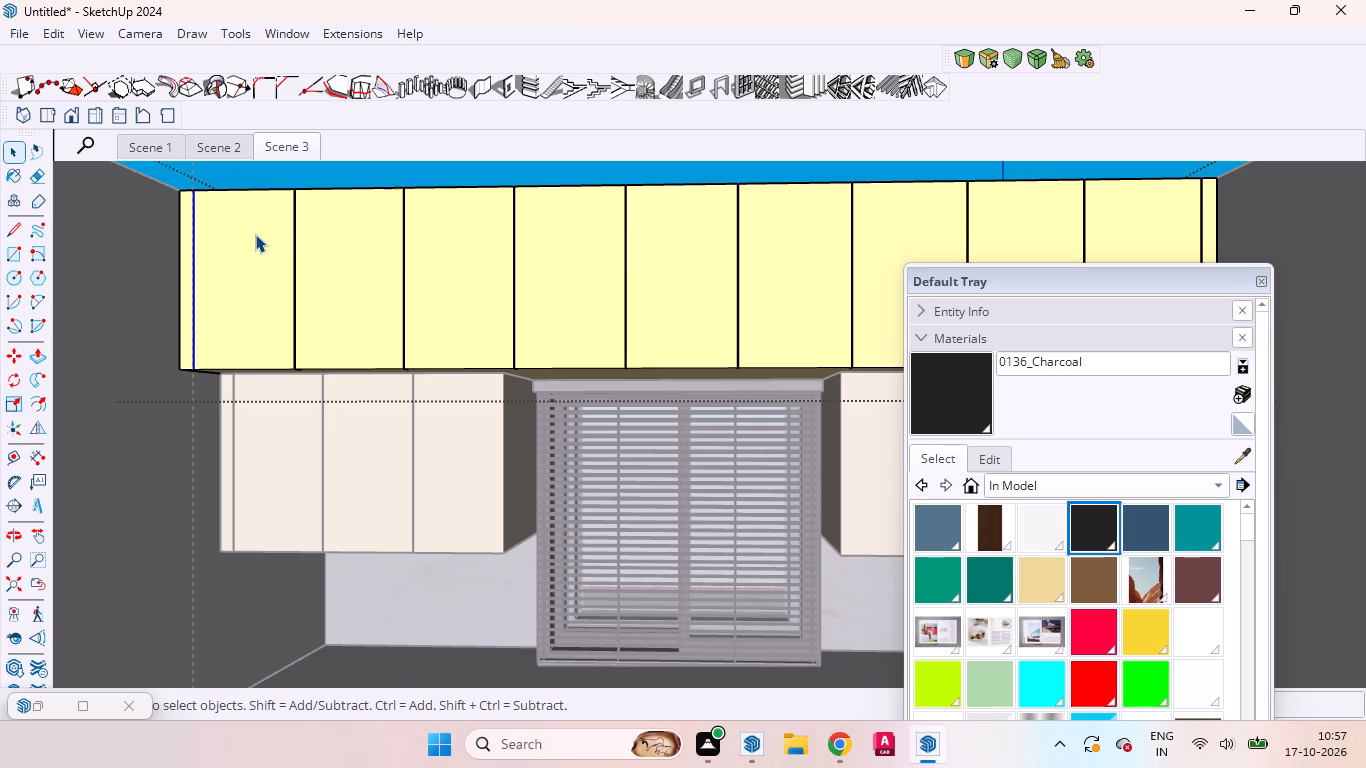
Push the narrow strip between the two vertical edges 18 mm into the cabinet front to form a groove.
scroll(186, 191, up, 6)
scroll(203, 186, down, 3)
scroll(203, 186, up, 5)
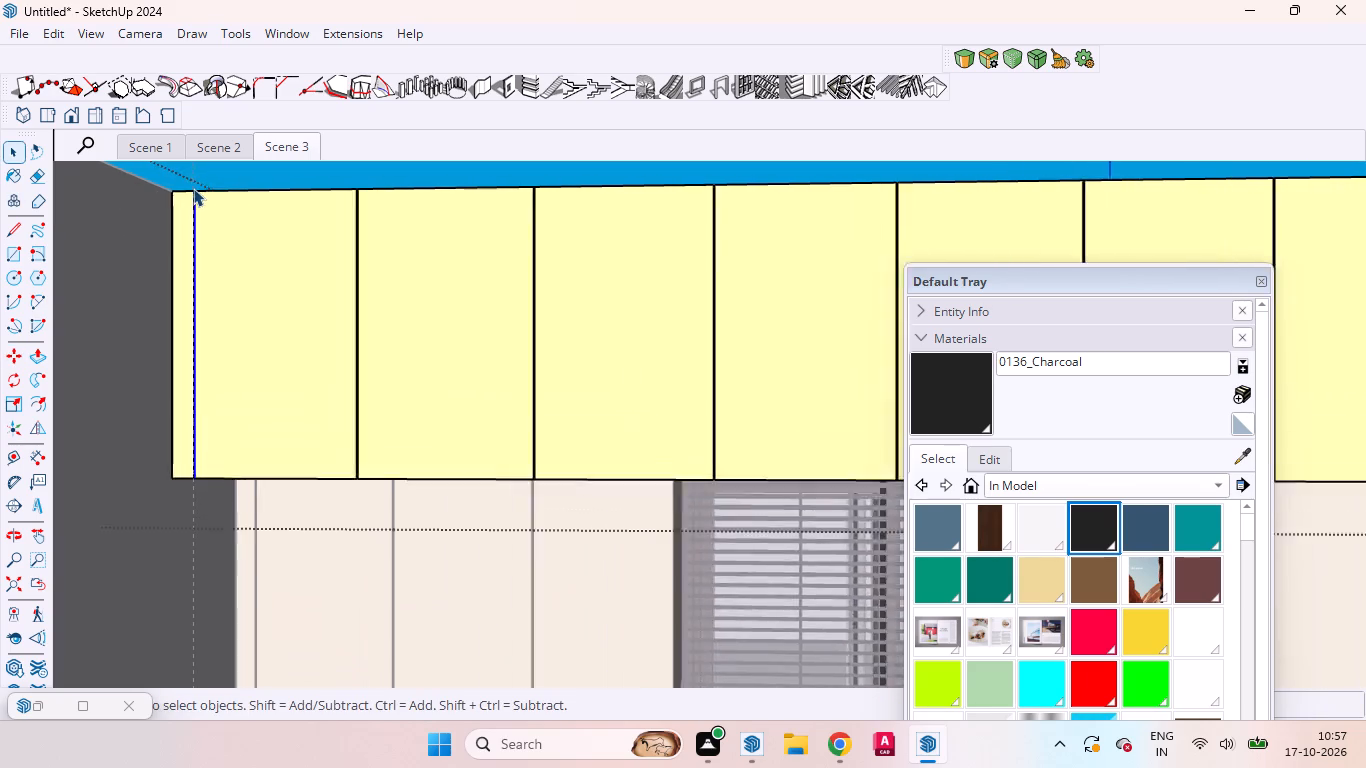
scroll(193, 188, up, 2)
scroll(193, 188, down, 1)
scroll(193, 188, up, 16)
scroll(190, 184, down, 1)
scroll(190, 184, up, 9)
scroll(192, 187, down, 1)
scroll(192, 194, up, 2)
scroll(192, 194, down, 4)
scroll(192, 194, up, 2)
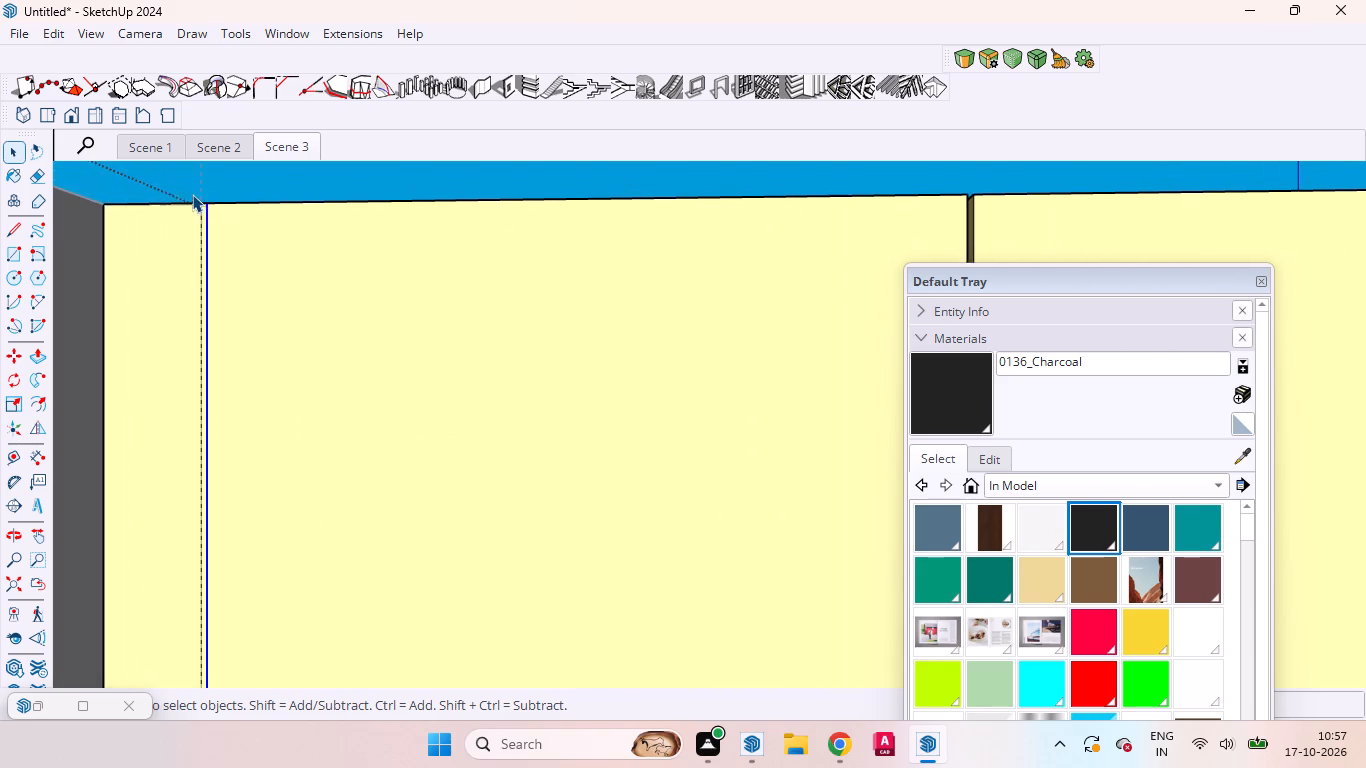
scroll(192, 194, up, 10)
scroll(204, 217, down, 2)
scroll(204, 217, up, 2)
scroll(204, 217, down, 1)
scroll(204, 217, up, 14)
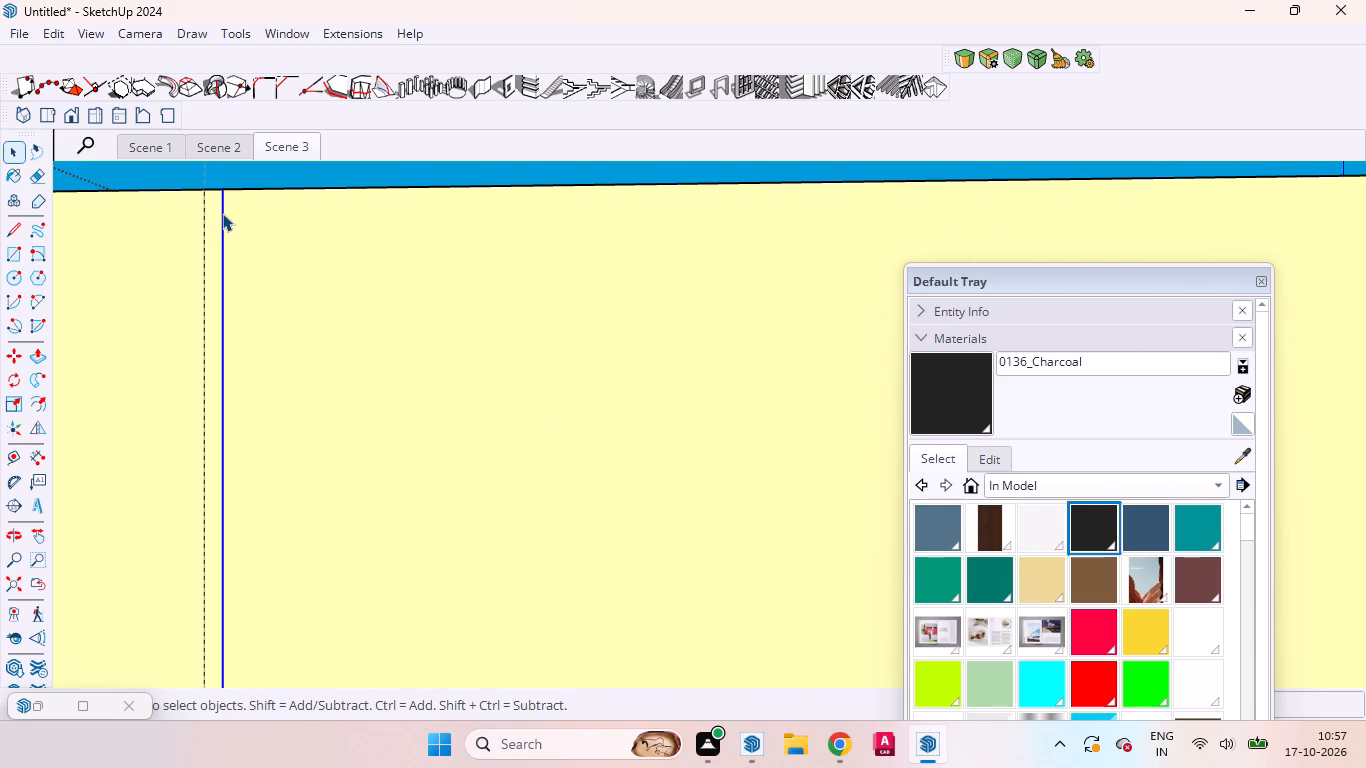
click(216, 218)
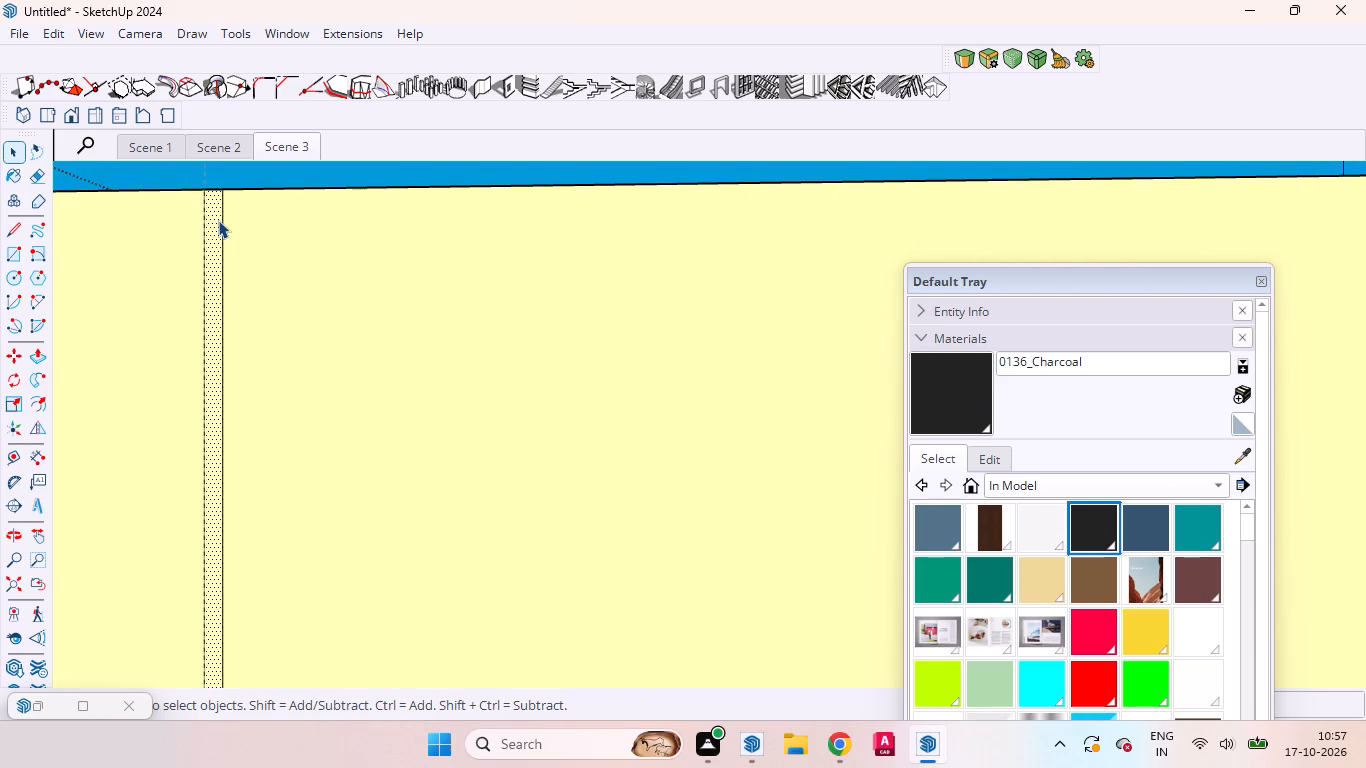
key(p)
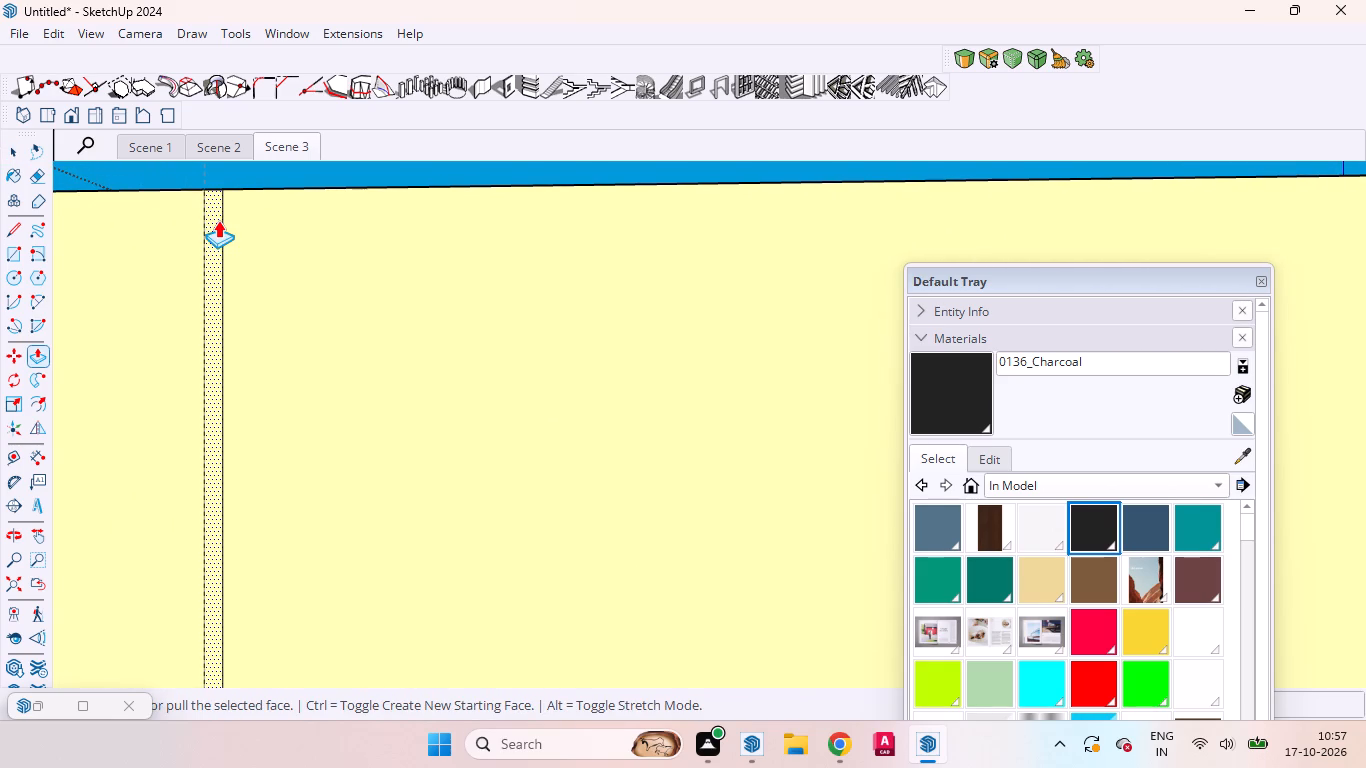
double_click(218, 220)
key(ctrl+z)
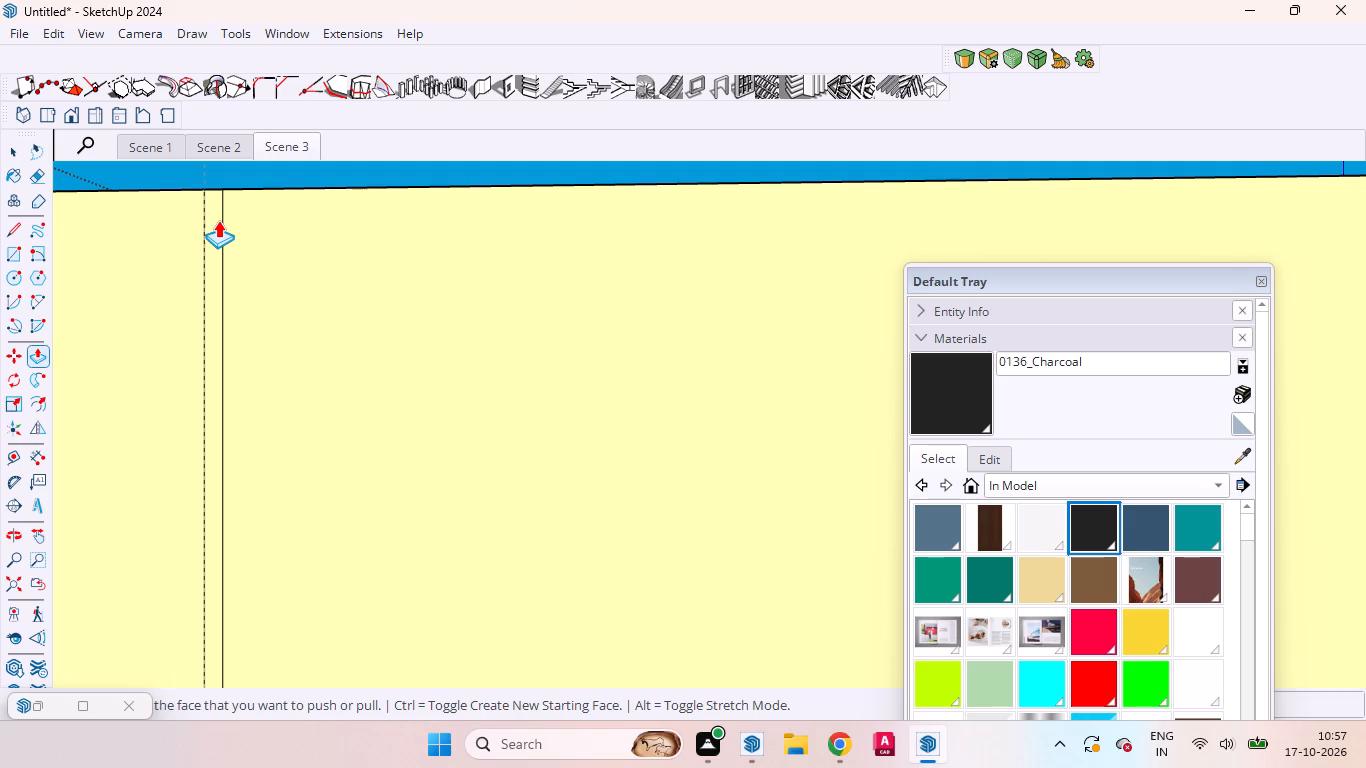
drag(216, 222, 196, 197)
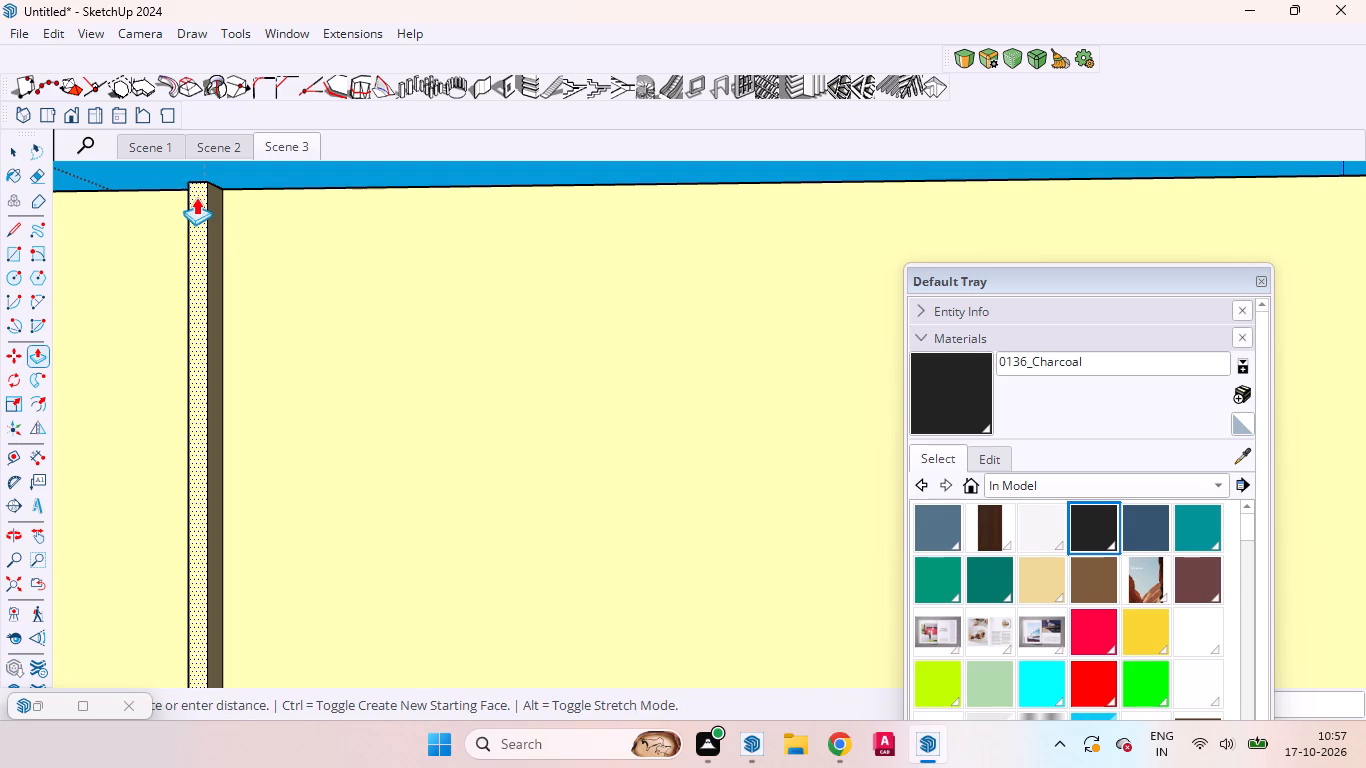
drag(196, 197, 242, 228)
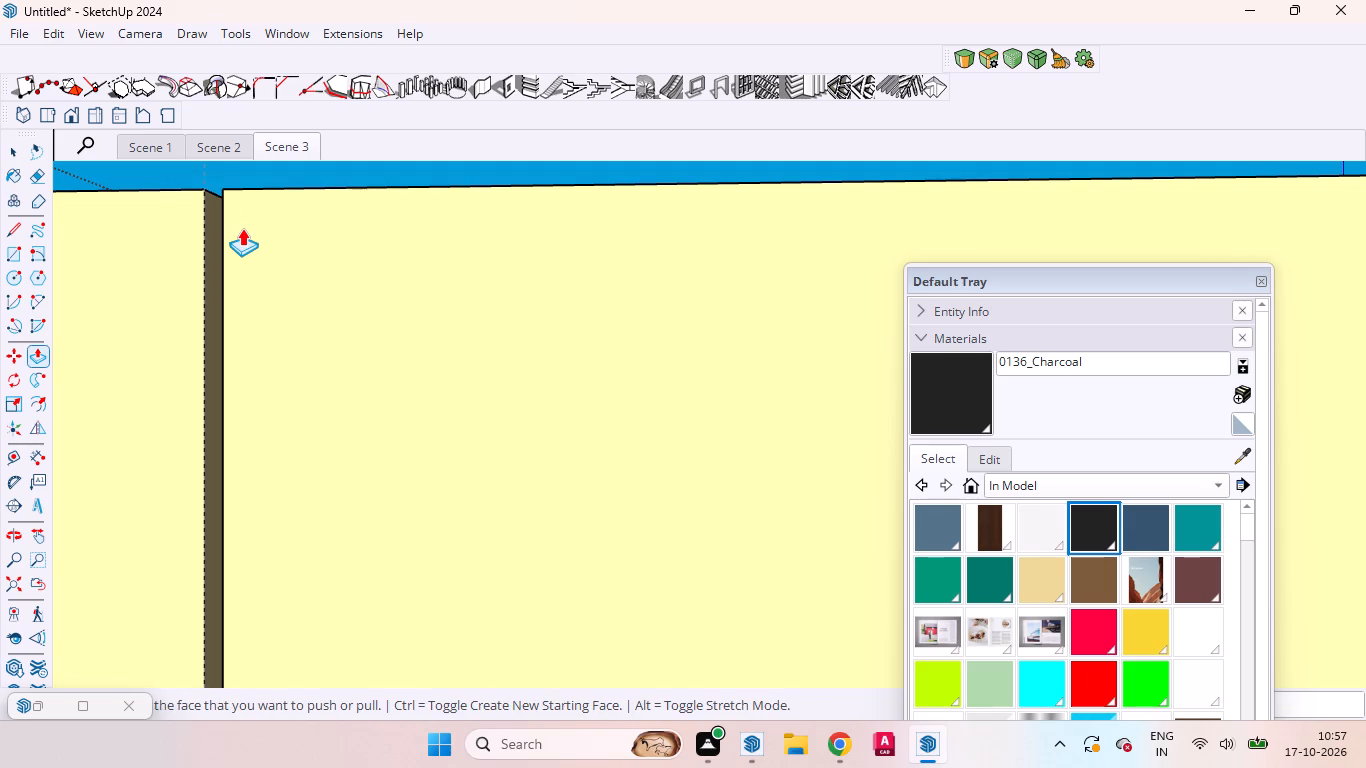
key(1)
text(8mm)
key(Return)
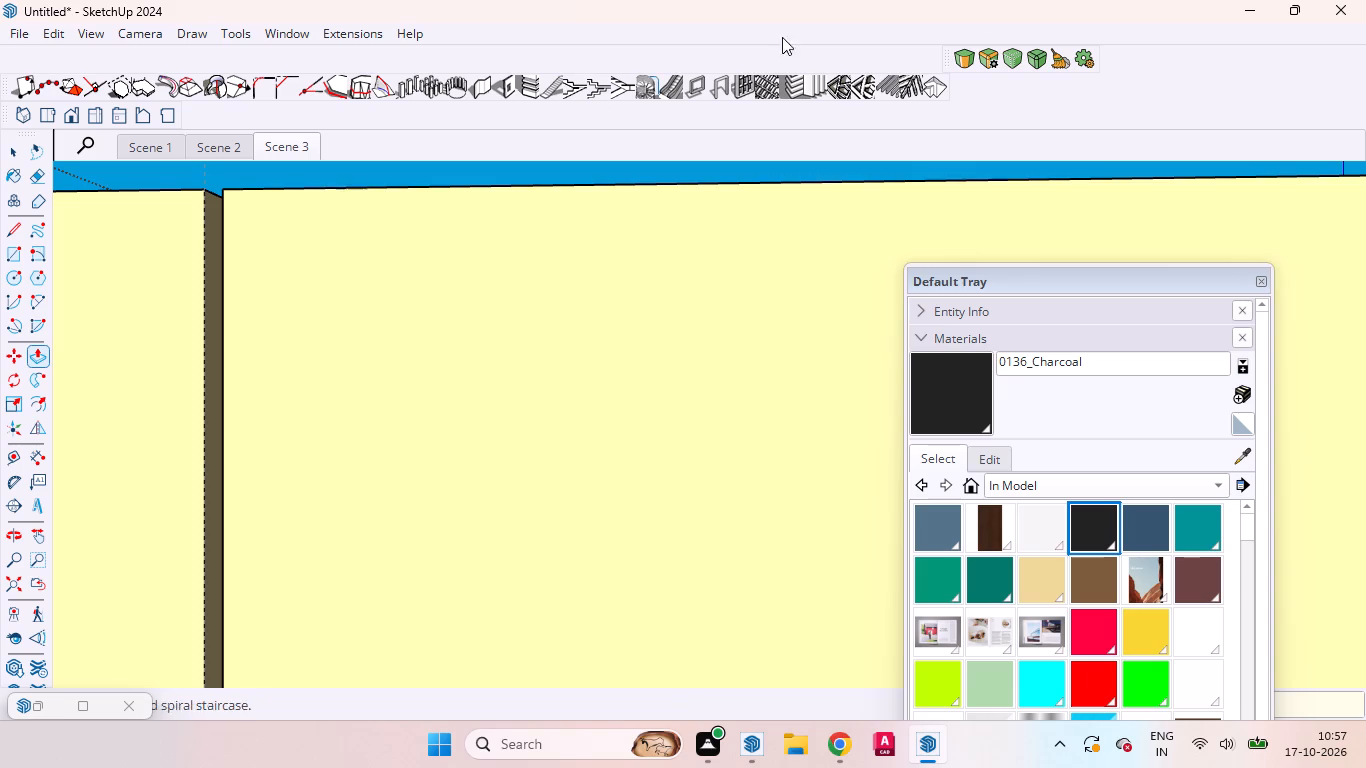
Examine the new groove beside the left end filler from above and from the front of the upper overhead cabinets.
middle_drag(191, 269, 214, 274)
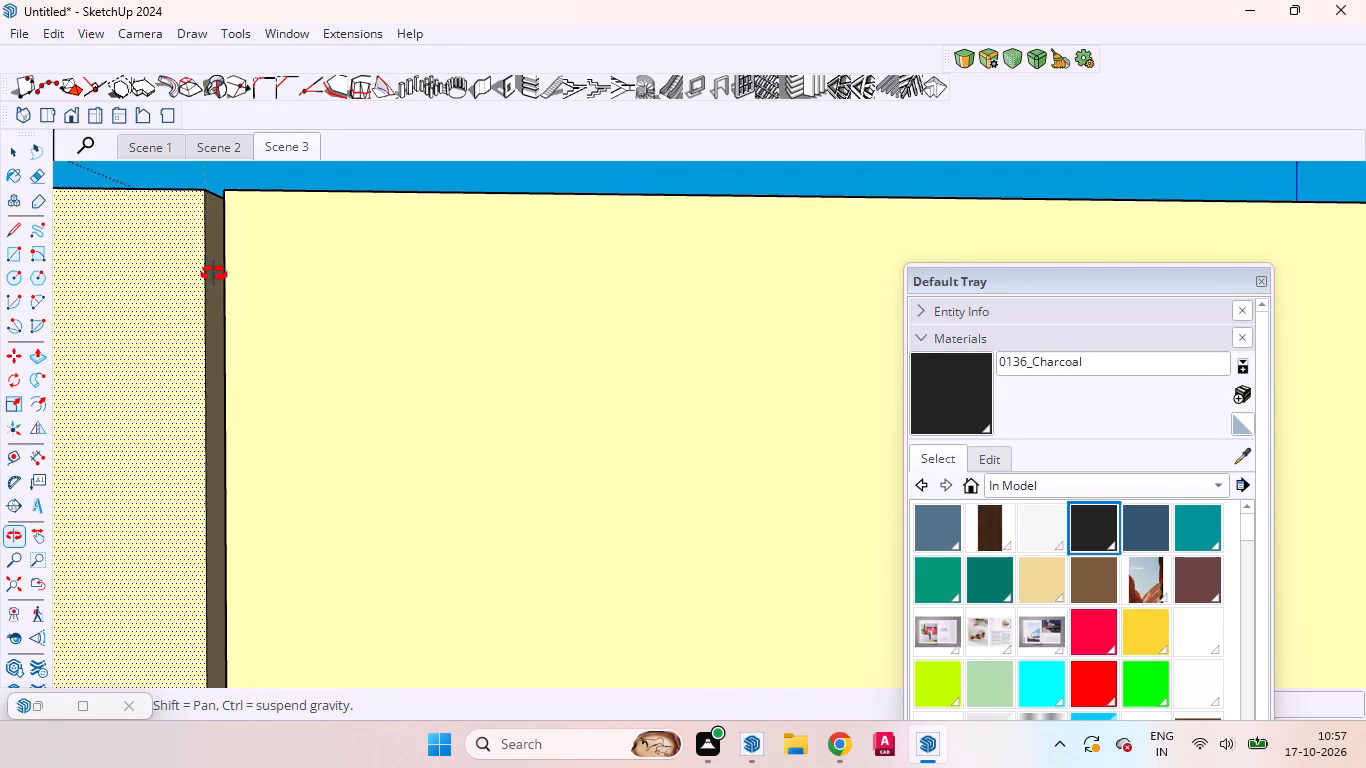
middle_drag(214, 274, 639, 568)
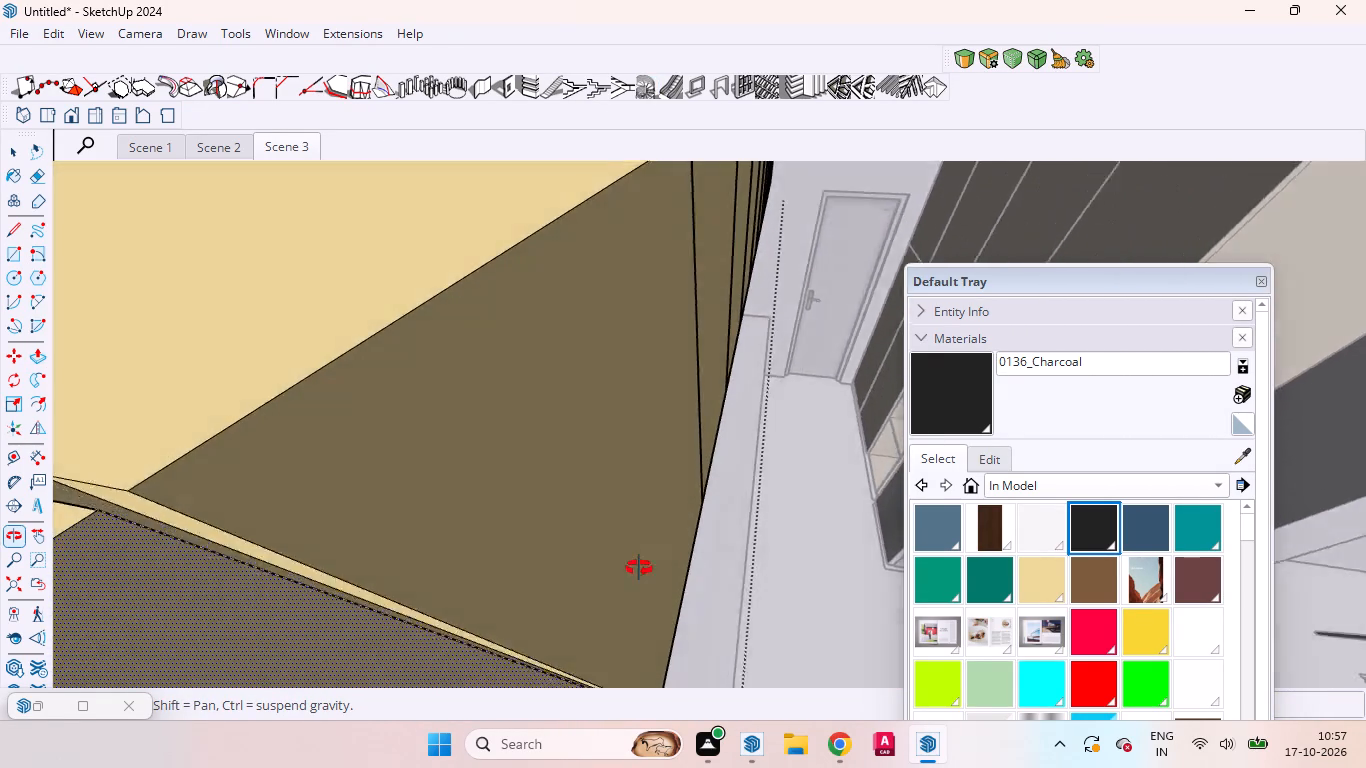
middle_drag(639, 568, 632, 577)
scroll(629, 569, up, 1)
scroll(586, 528, down, 5)
scroll(576, 518, up, 1)
scroll(576, 518, down, 14)
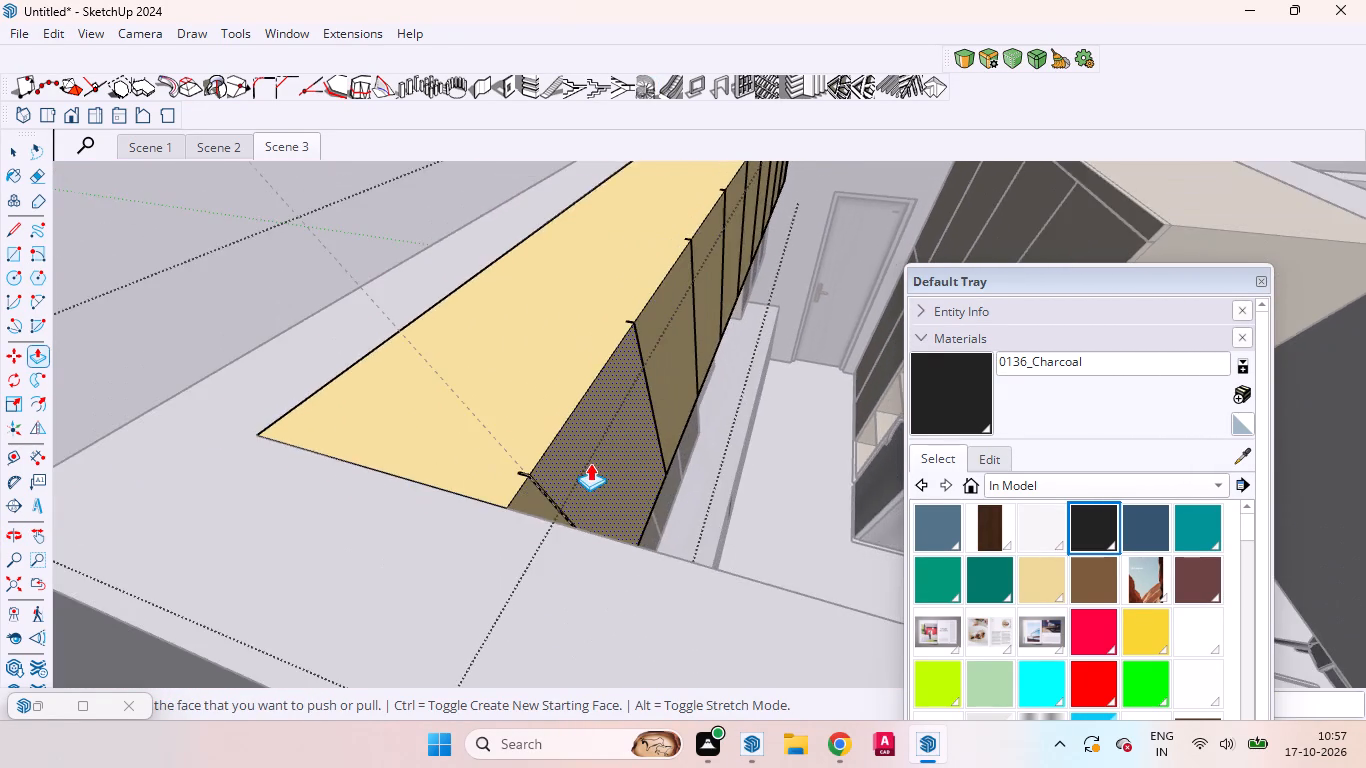
middle_drag(583, 471, 753, 493)
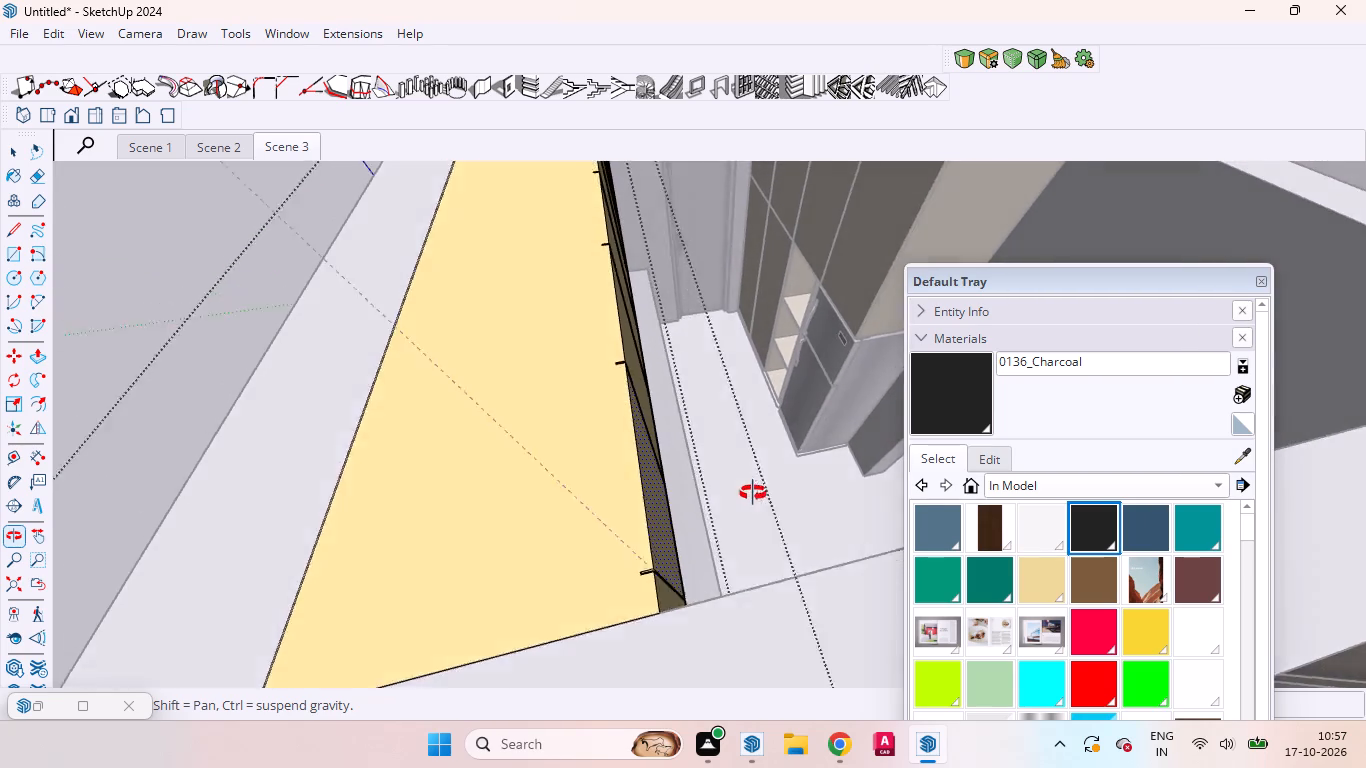
middle_drag(753, 493, 209, 333)
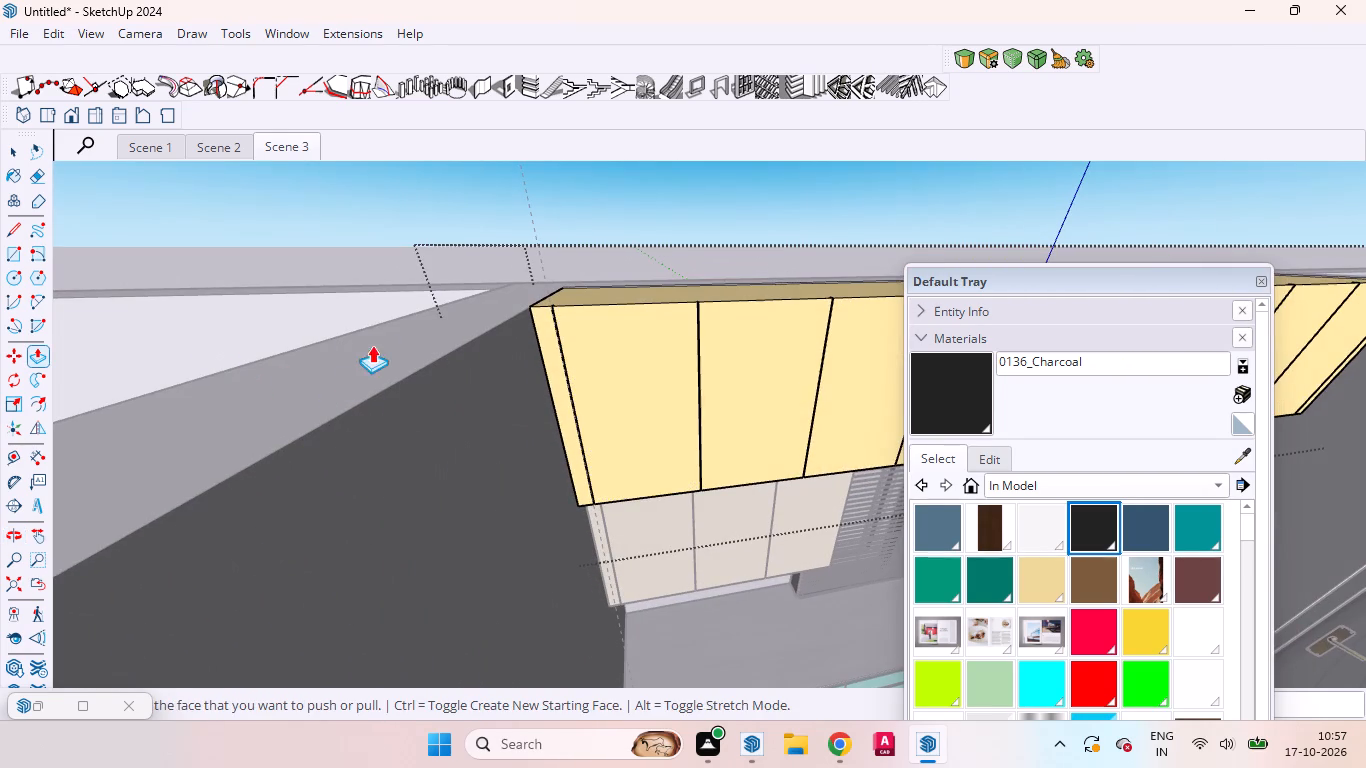
Close the upper overhead cabinet group and, from Scene 3, delete the vertical guide line beside the left end filler.
key(n)
key(space)
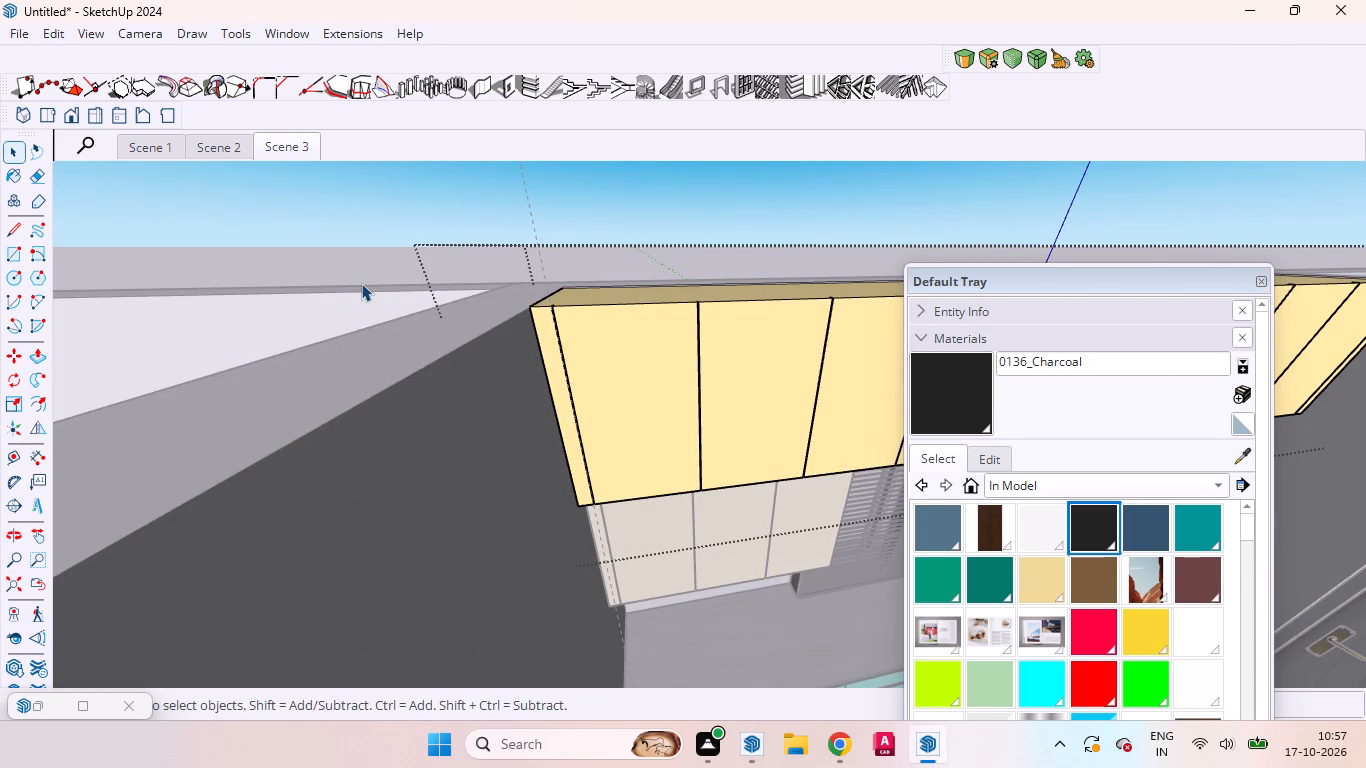
click(350, 234)
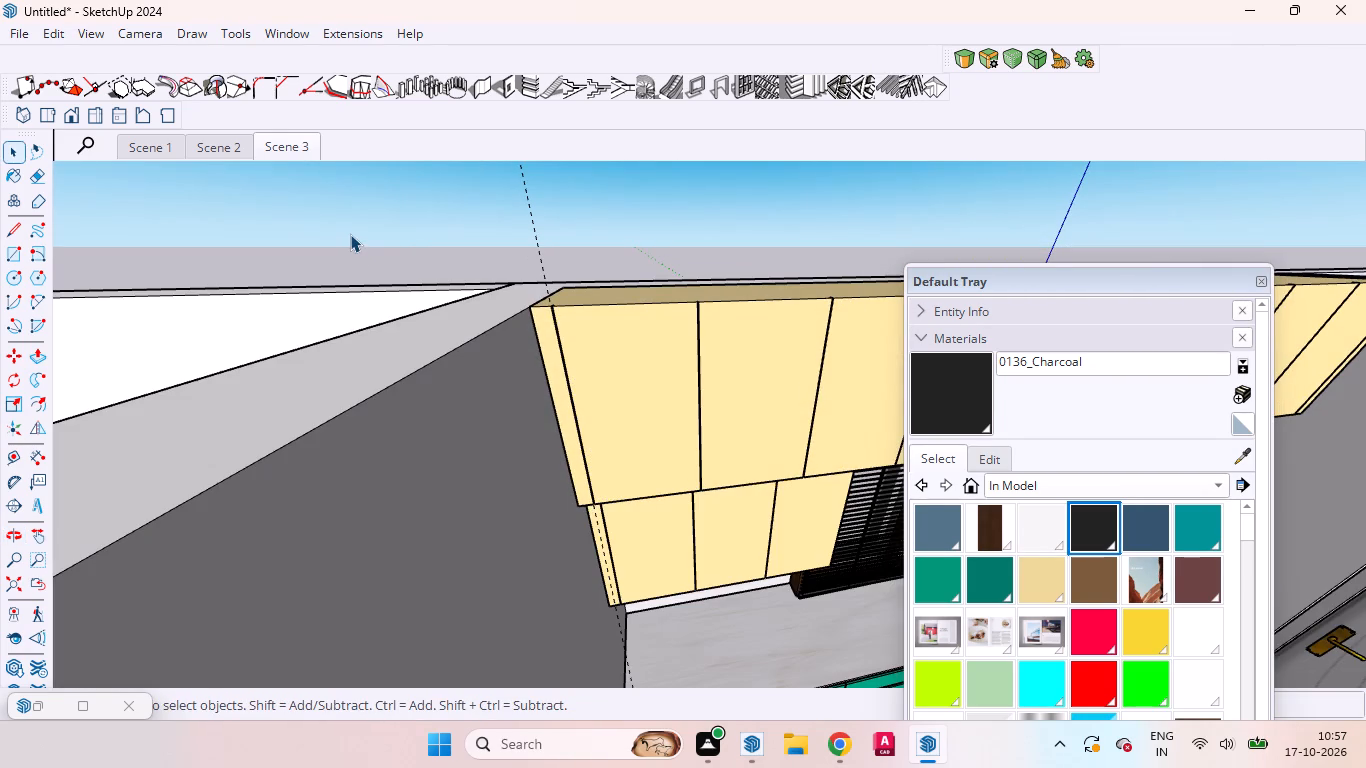
click(303, 155)
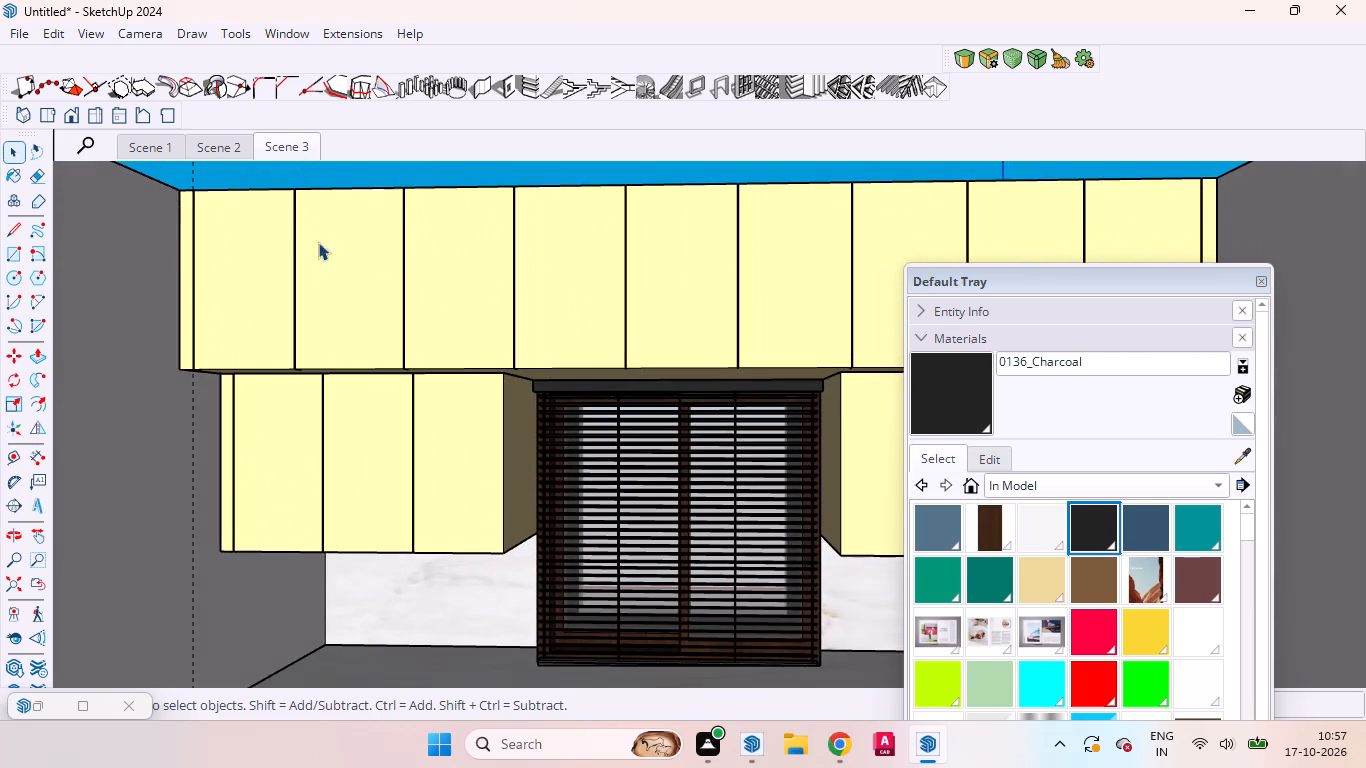
click(194, 387)
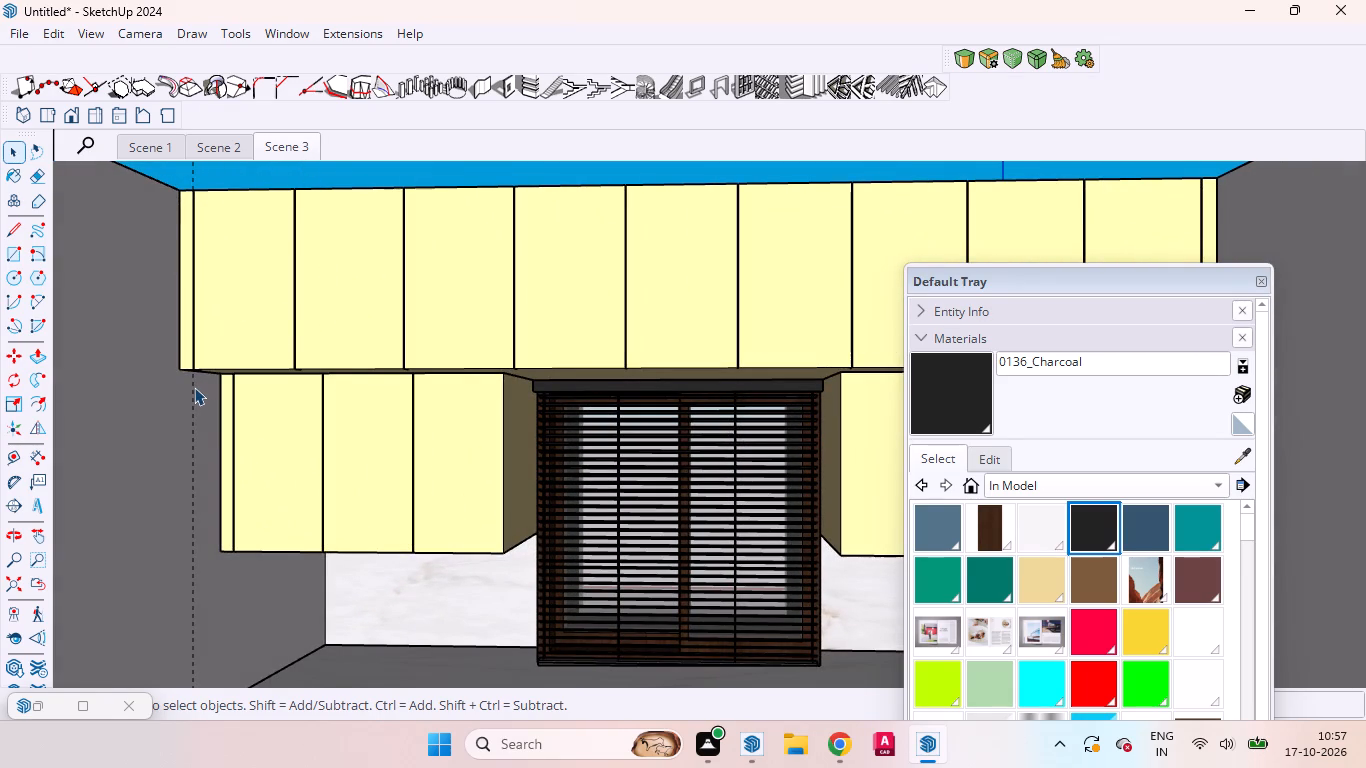
click(194, 387)
key(Delete)
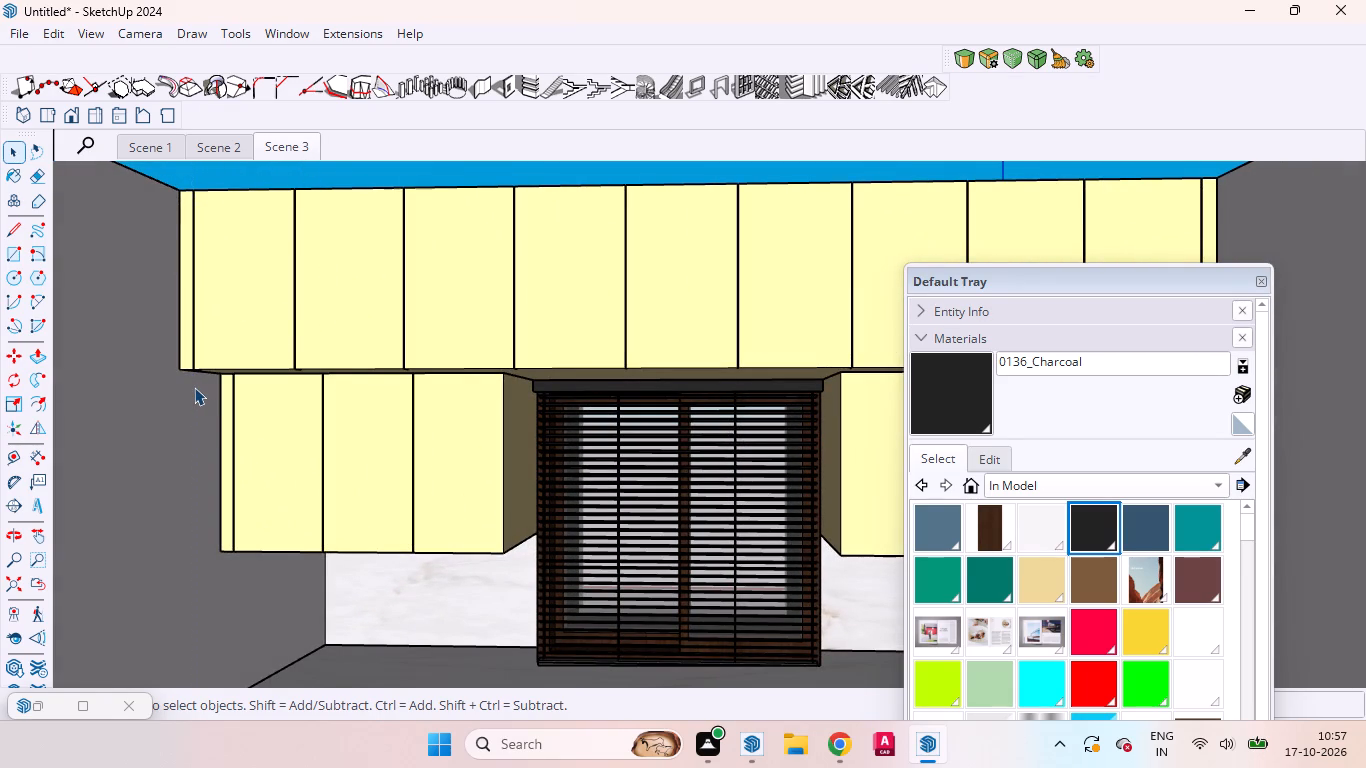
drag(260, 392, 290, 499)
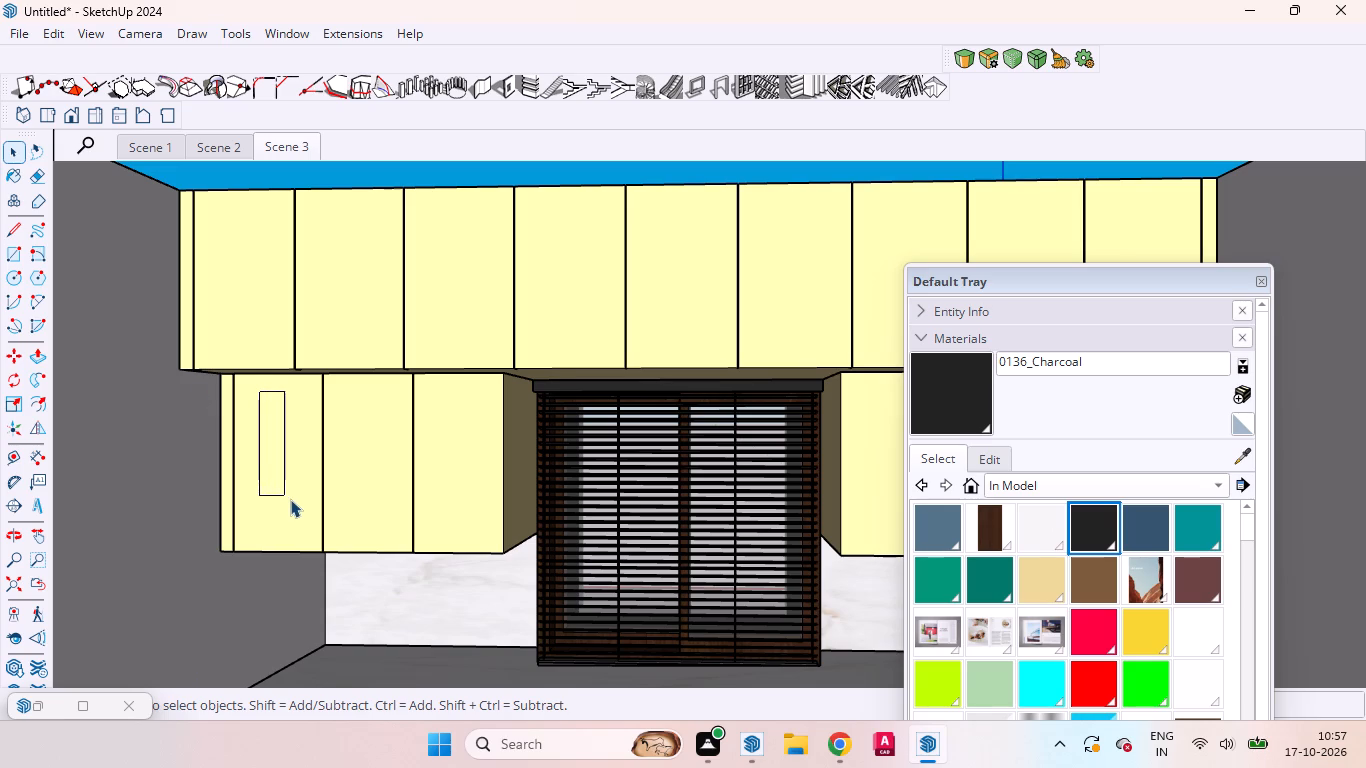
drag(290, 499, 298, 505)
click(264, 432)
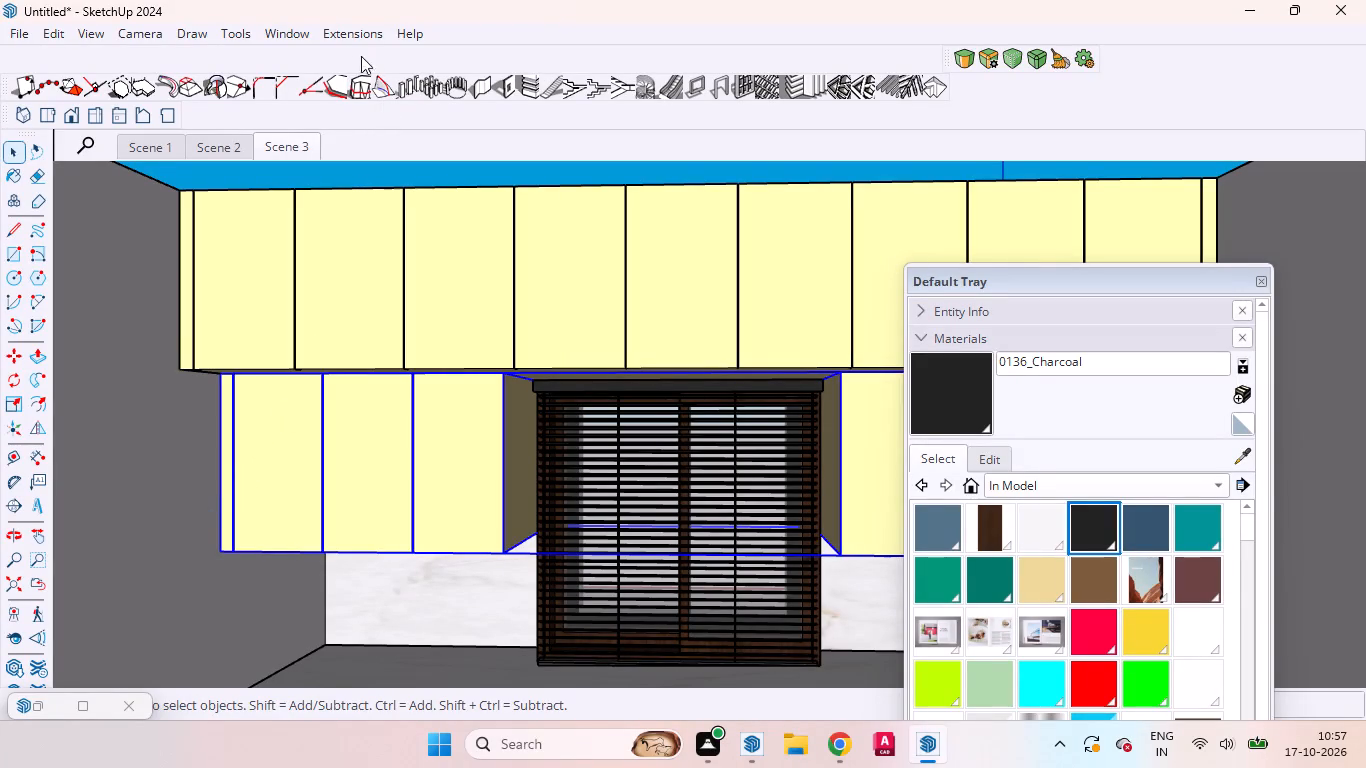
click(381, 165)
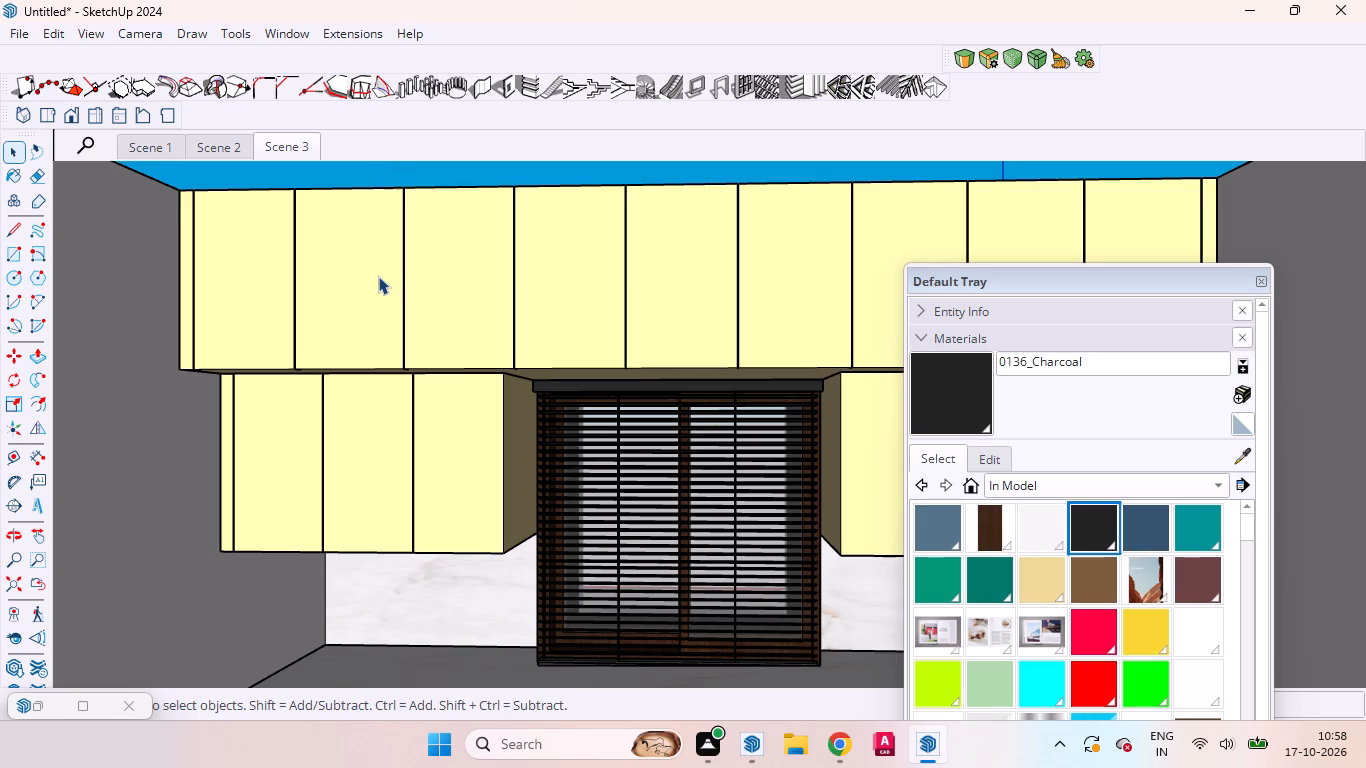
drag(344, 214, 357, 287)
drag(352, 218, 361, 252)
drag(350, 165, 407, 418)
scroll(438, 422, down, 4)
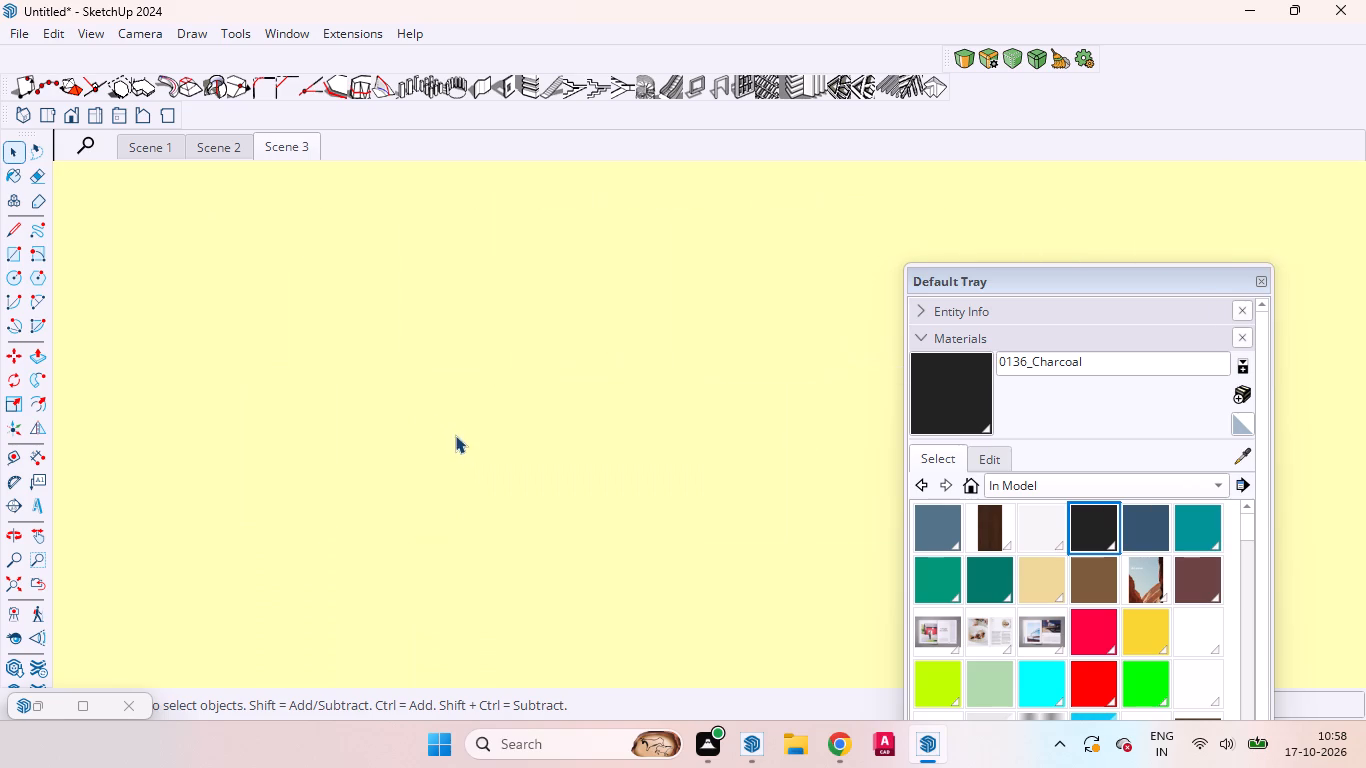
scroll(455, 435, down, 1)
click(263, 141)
From Scene 1, scale the kitchen window blinds thinner in depth, bringing their front face back towards the window wall.
click(149, 158)
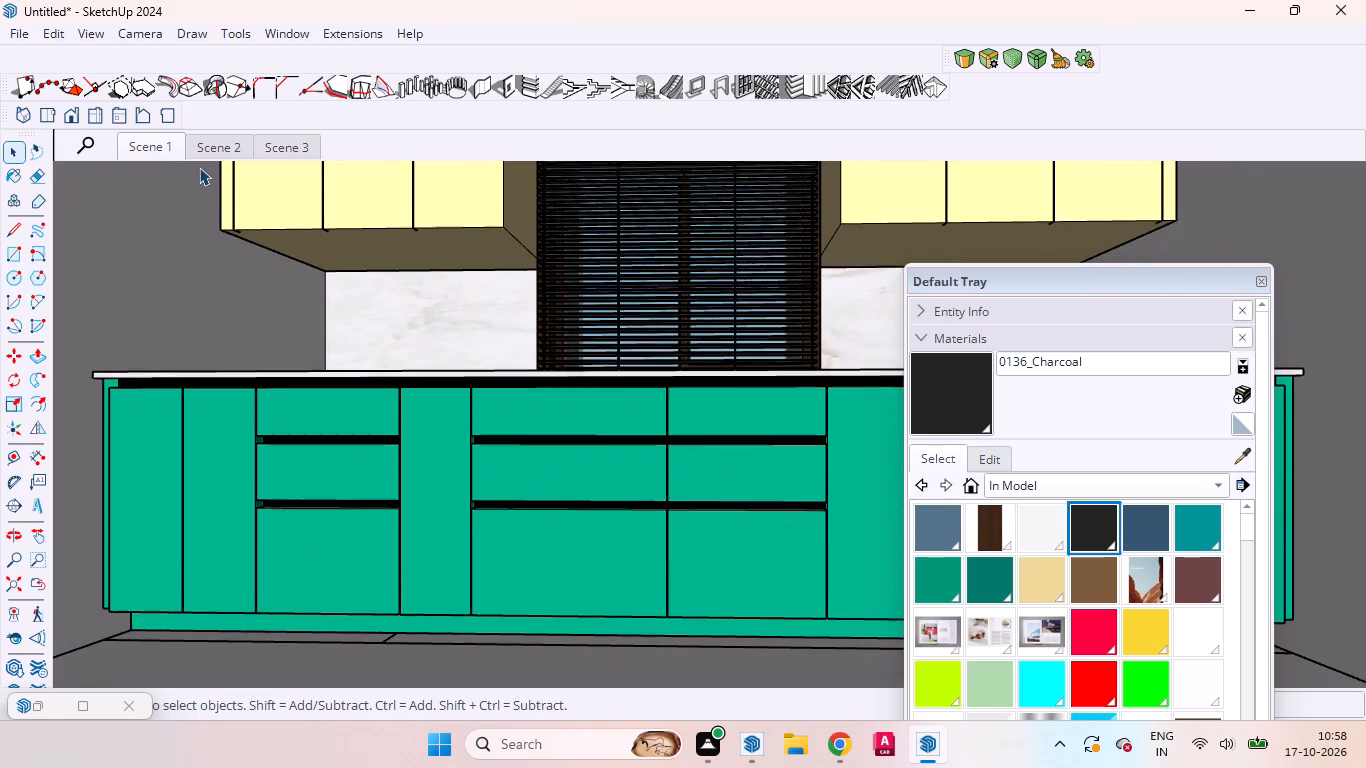
middle_drag(337, 263, 567, 494)
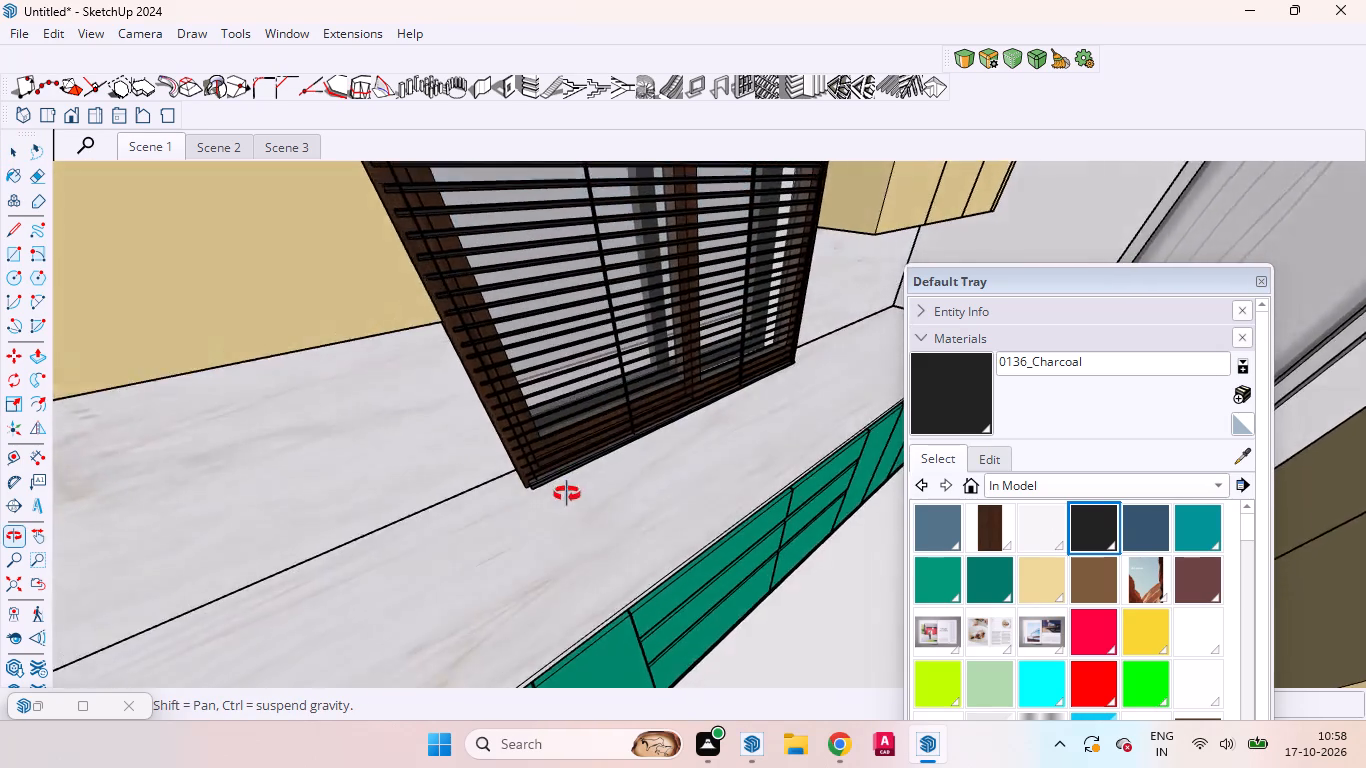
middle_drag(567, 494, 391, 428)
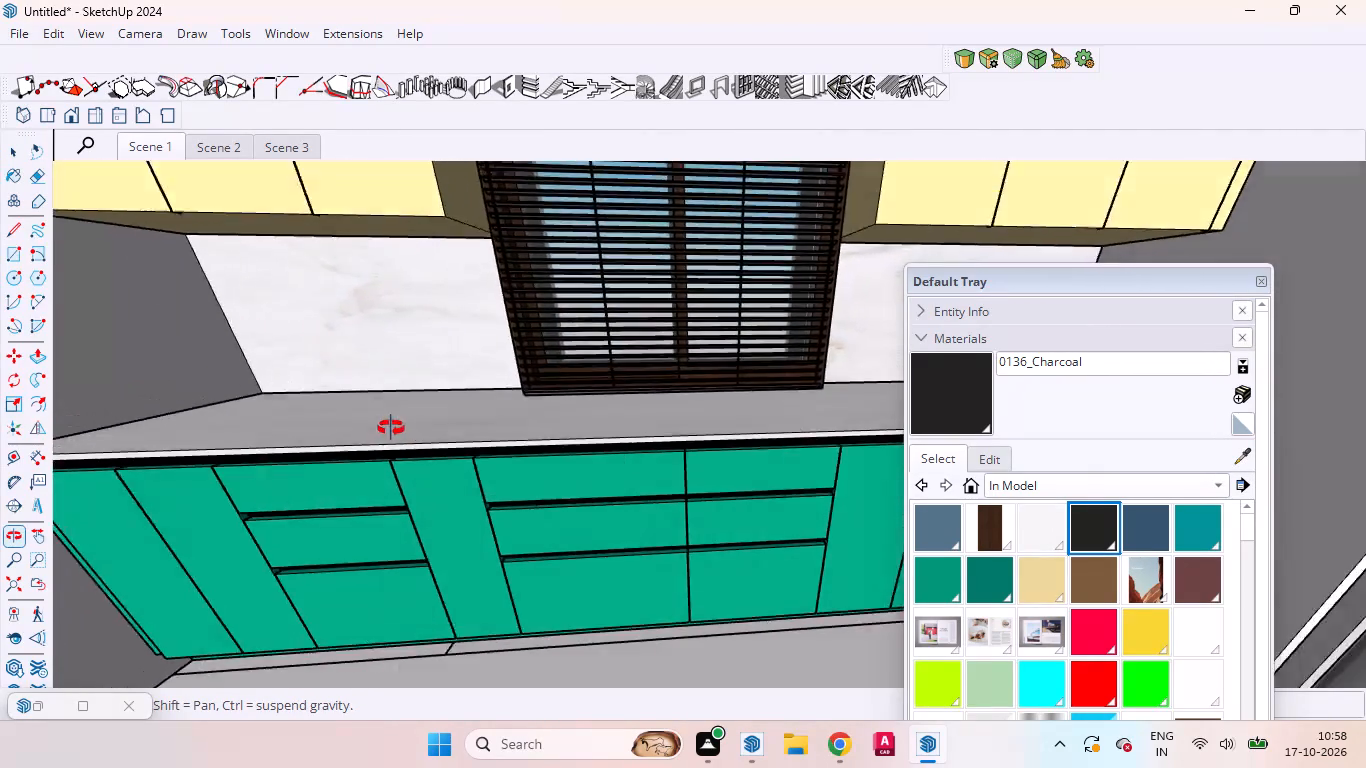
middle_drag(391, 428, 705, 310)
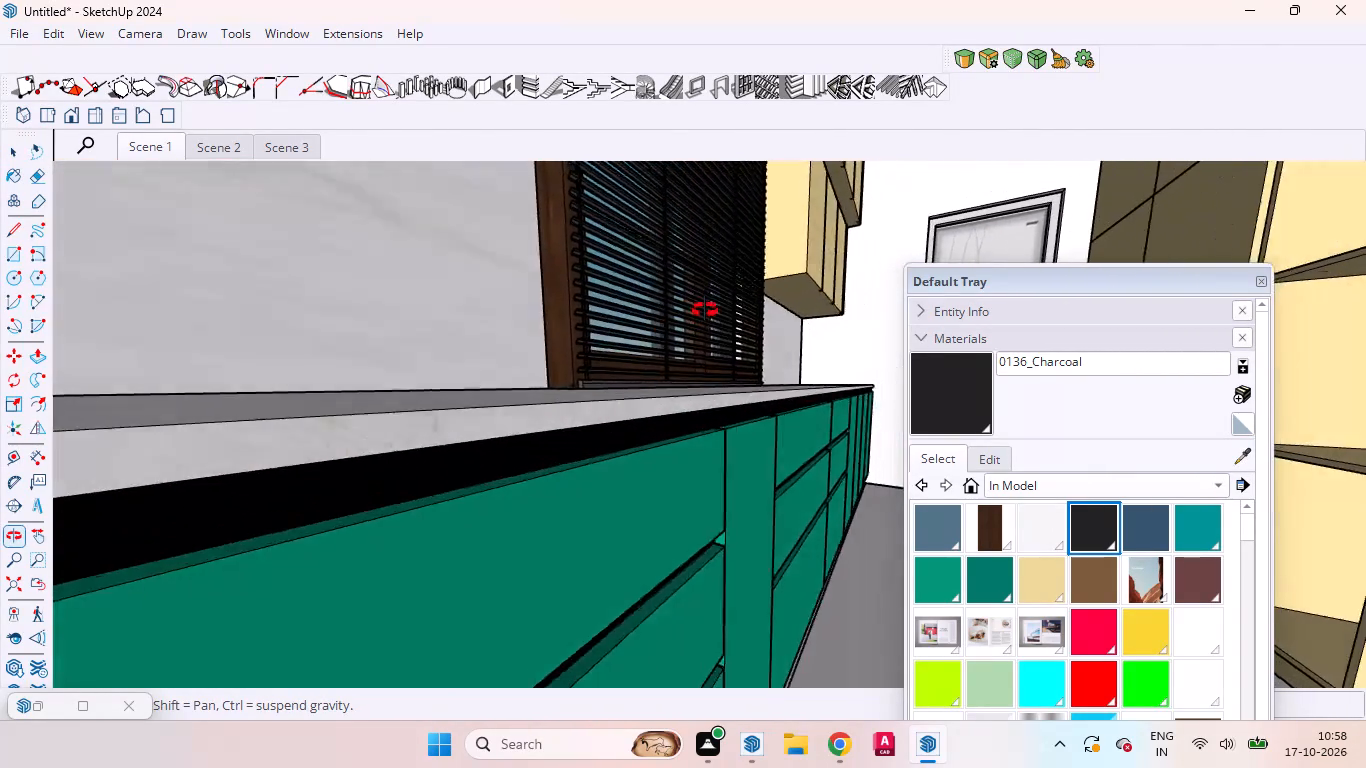
middle_drag(705, 310, 590, 435)
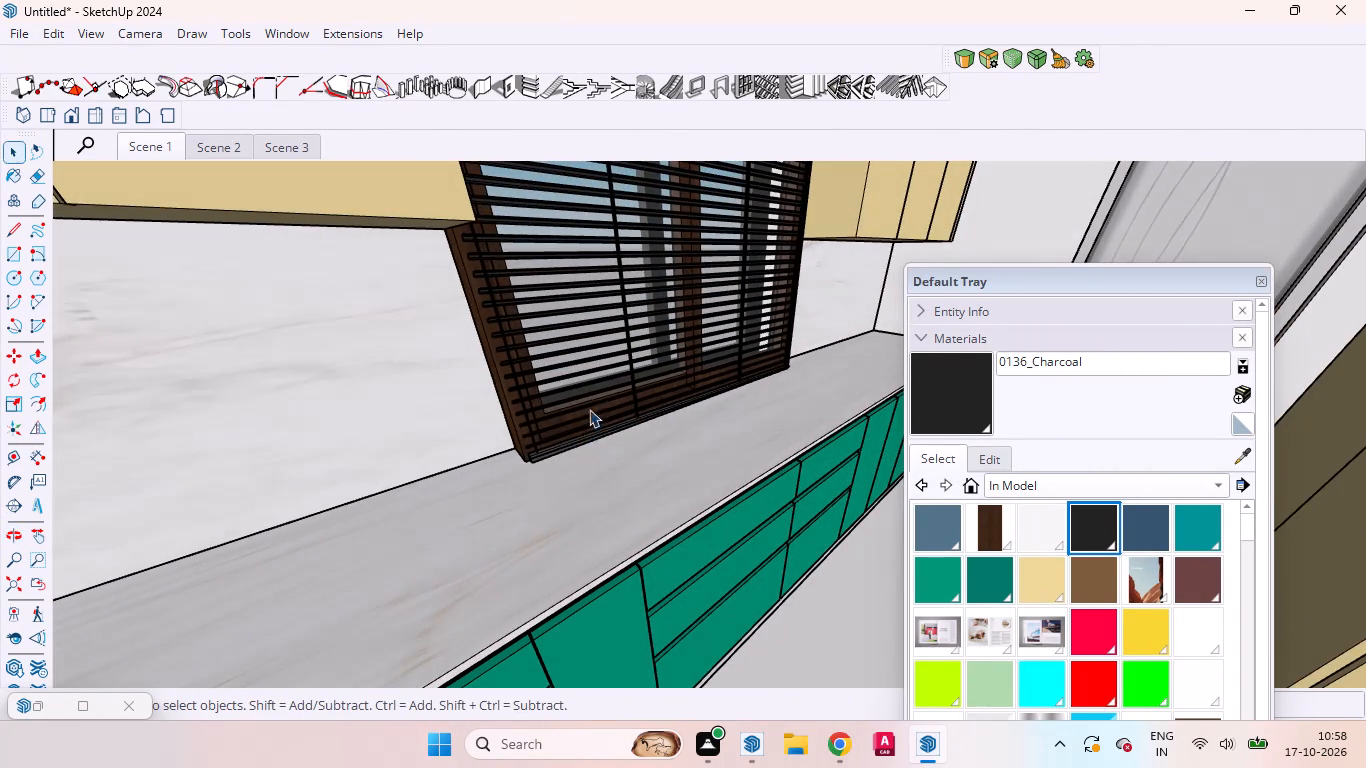
click(566, 364)
middle_drag(477, 349, 630, 321)
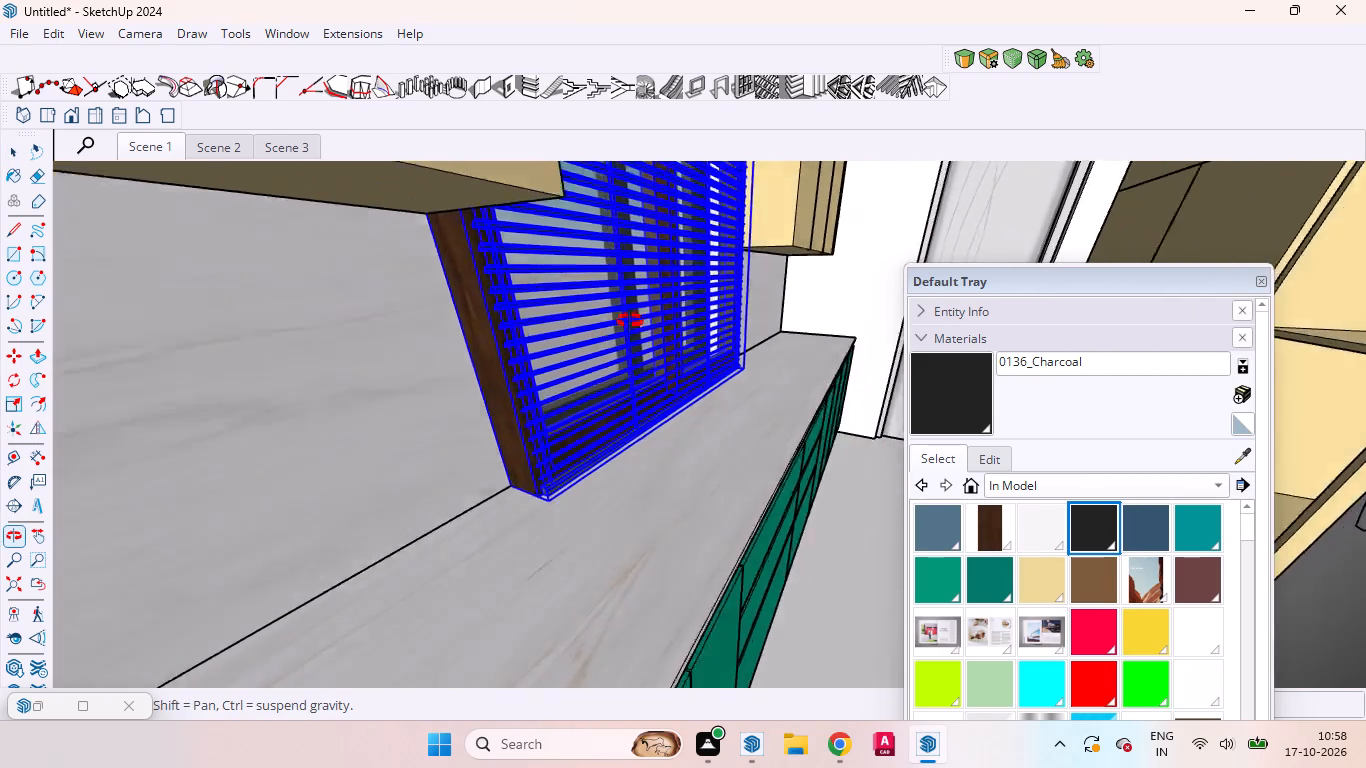
middle_drag(630, 321, 660, 316)
key(s)
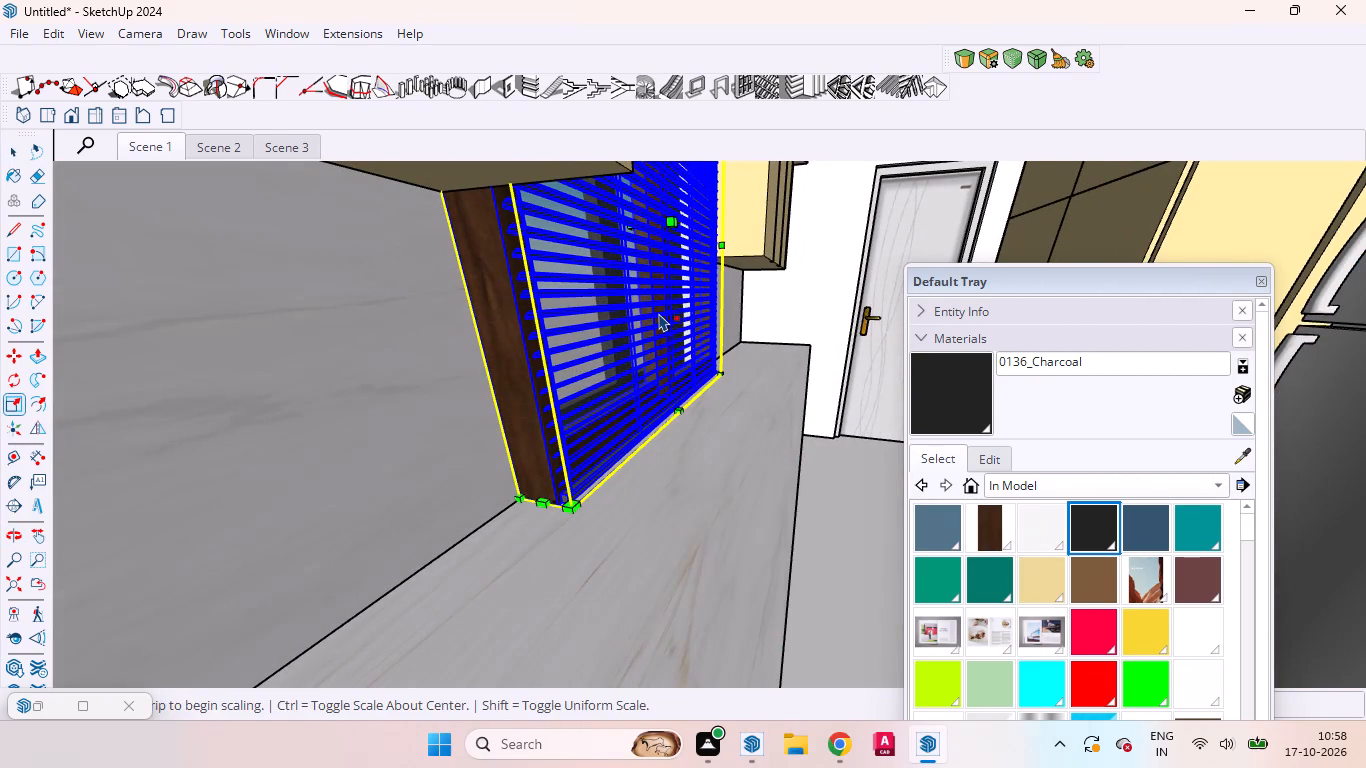
click(677, 227)
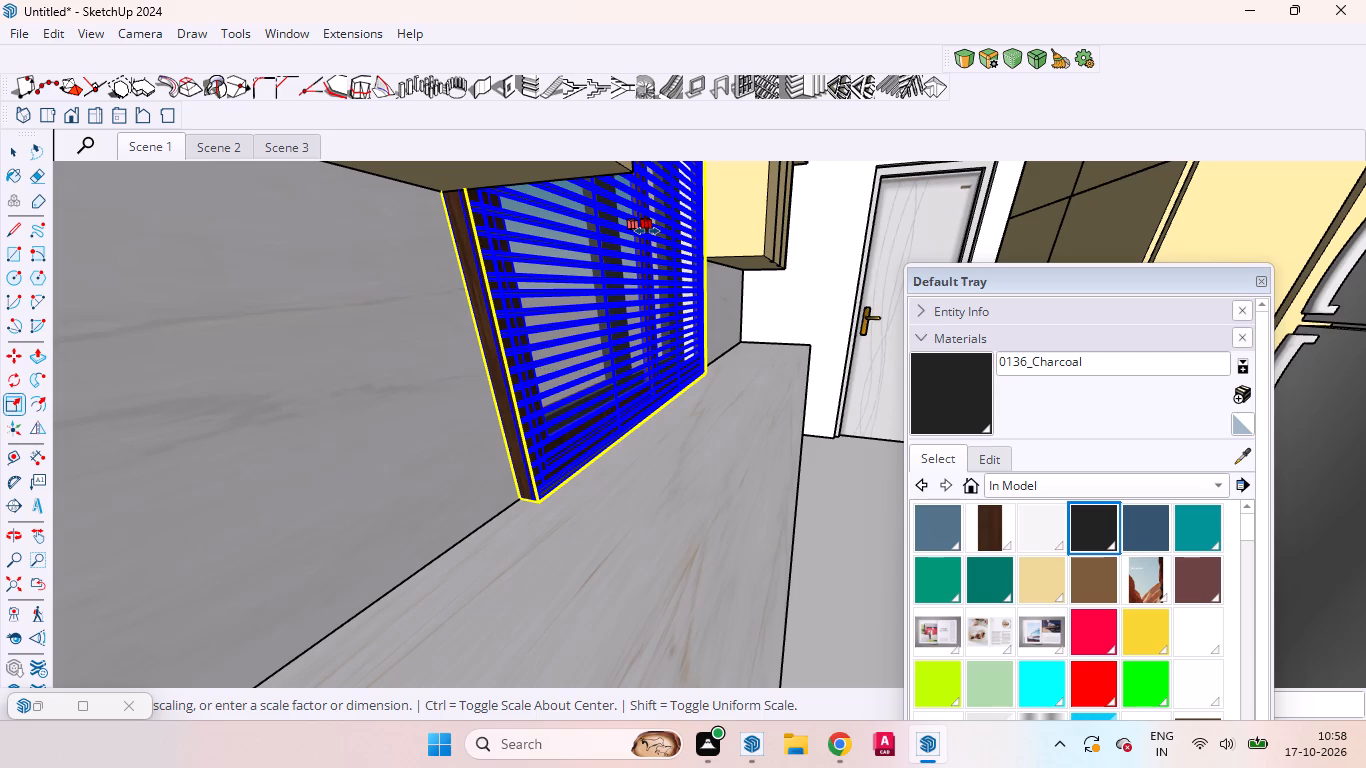
click(647, 231)
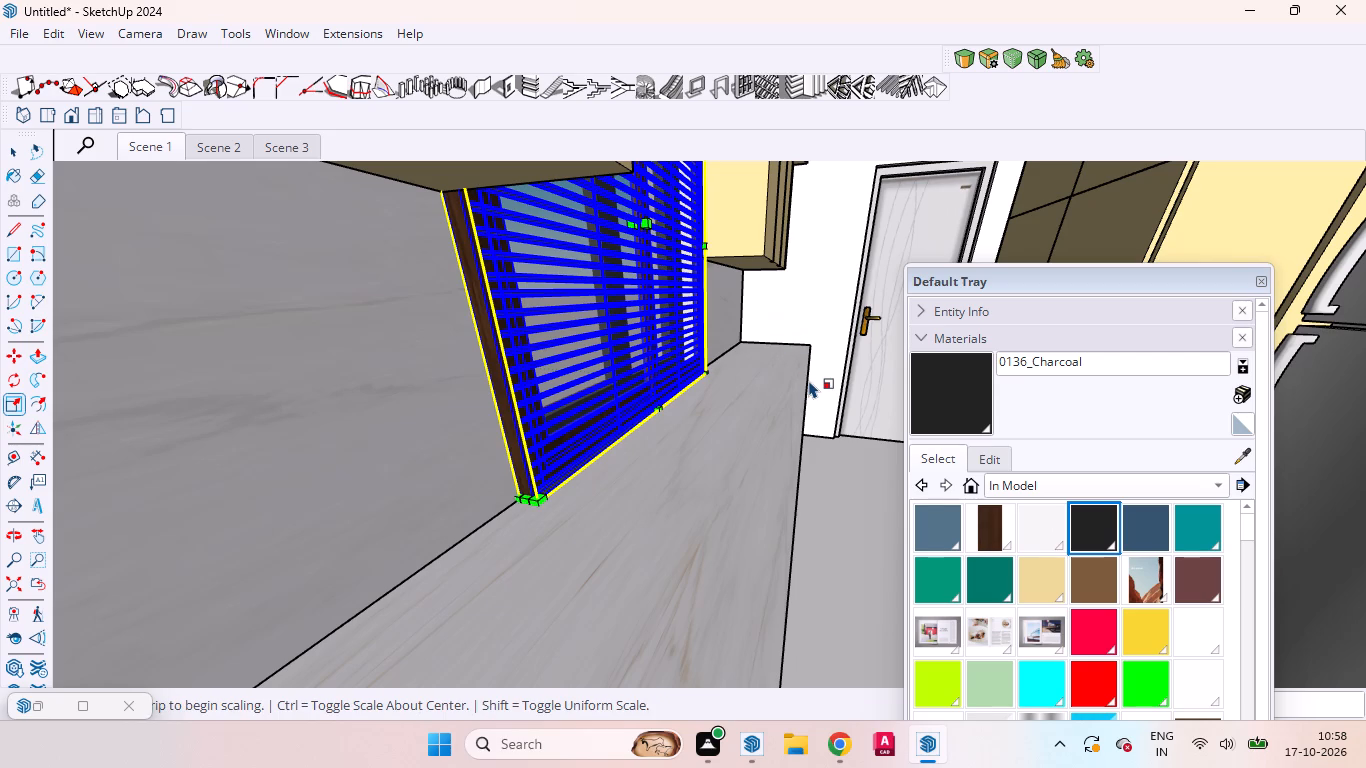
key(space)
Examine the thinned kitchen blinds from the side and below the overhead cabinets, and clear the selection from a top view.
middle_drag(781, 417, 683, 530)
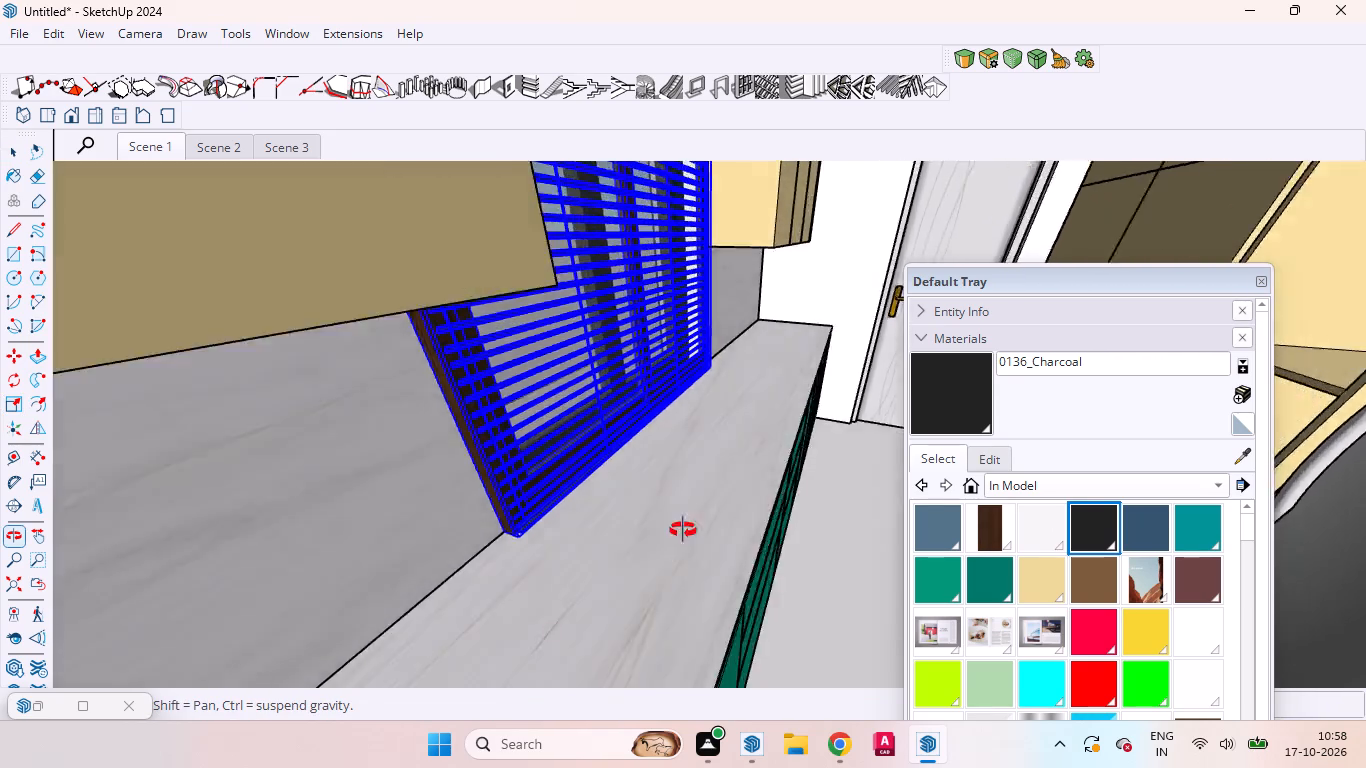
middle_drag(683, 530, 426, 661)
scroll(632, 689, down, 1)
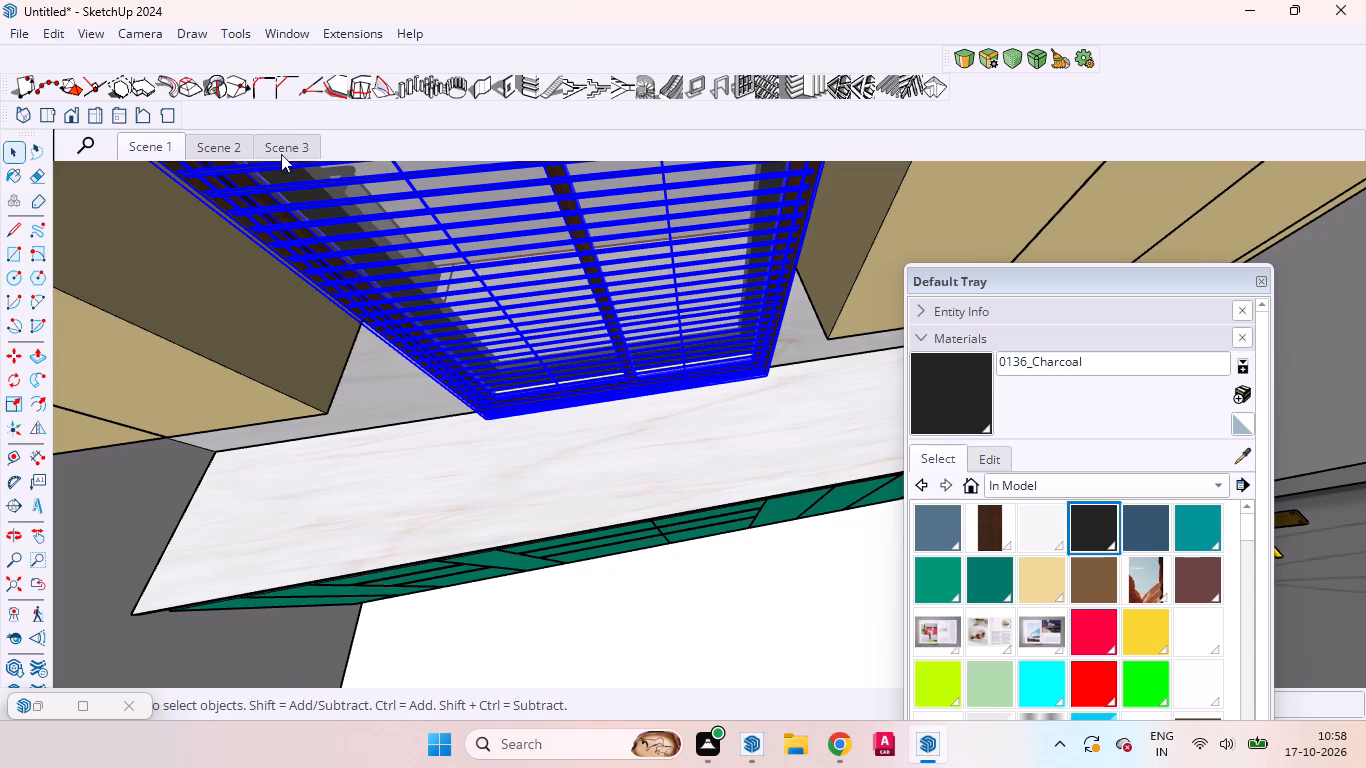
click(43, 112)
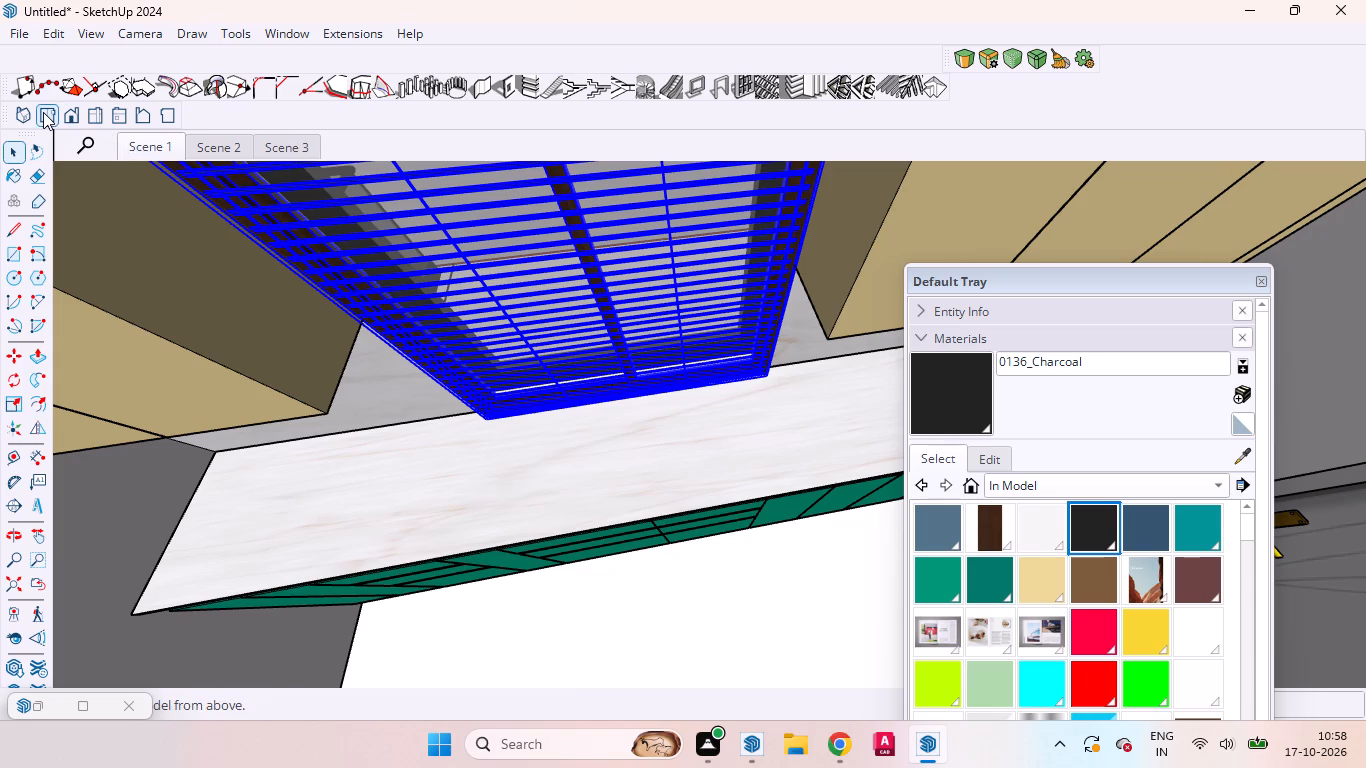
scroll(301, 358, down, 6)
scroll(340, 382, up, 1)
scroll(340, 382, down, 20)
scroll(340, 382, down, 8)
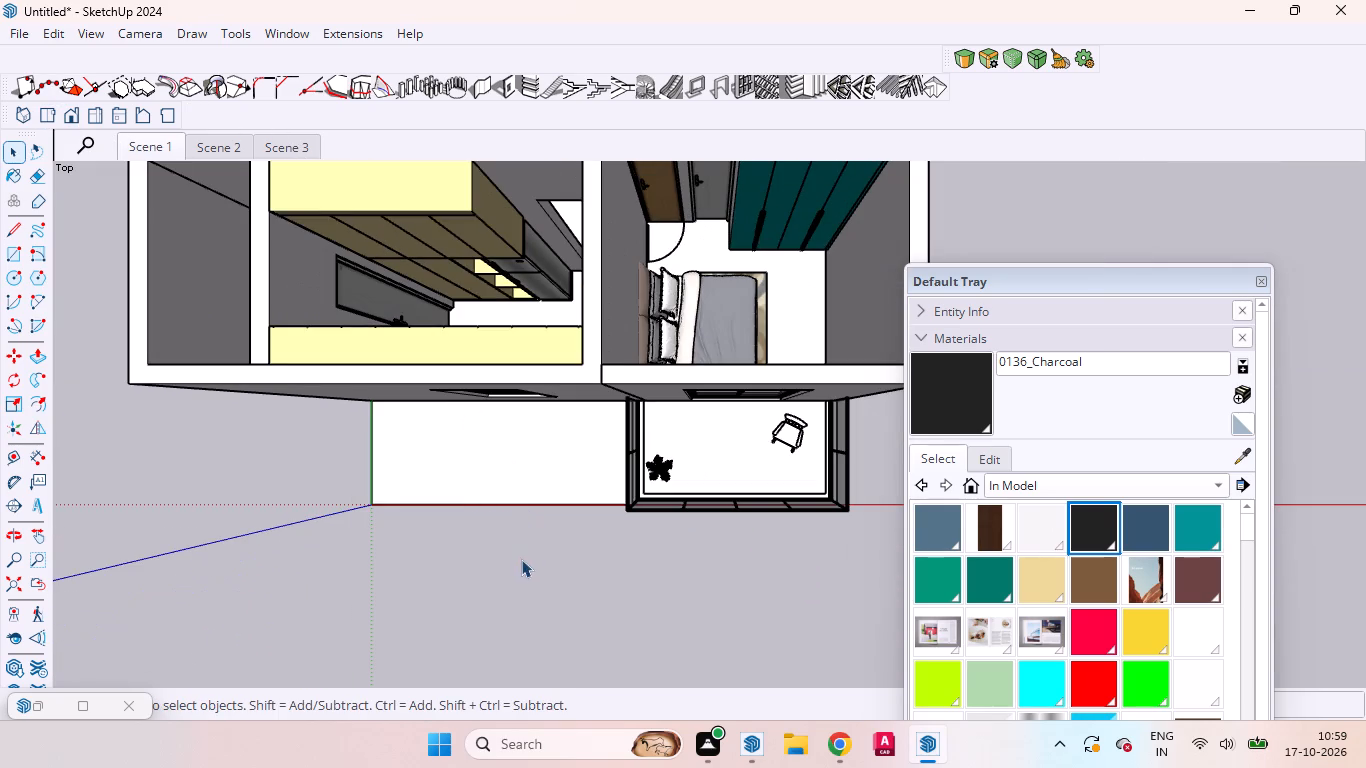
click(518, 562)
Examine the whole apartment from above, coming around to the kitchen's overhead cabinets and counter run.
middle_drag(205, 395, 479, 426)
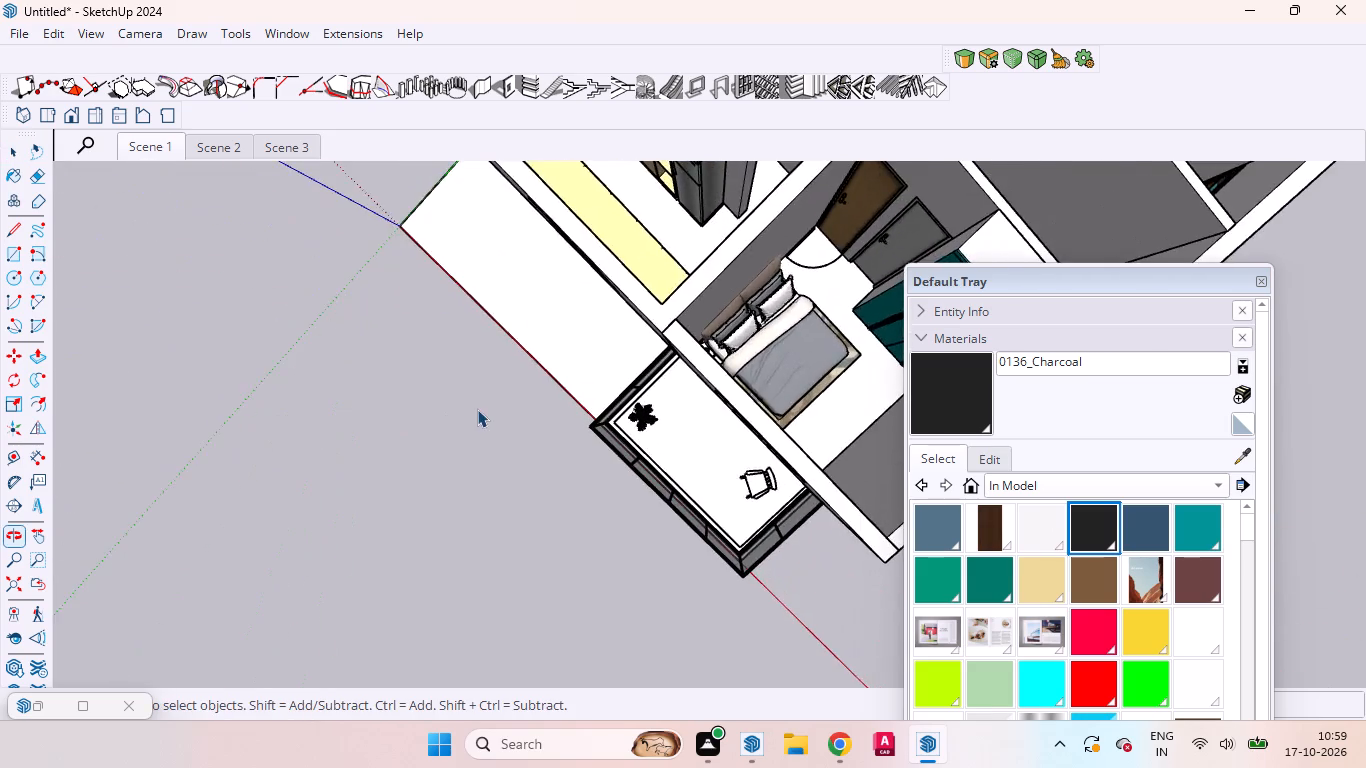
scroll(477, 407, down, 14)
middle_drag(540, 430, 702, 309)
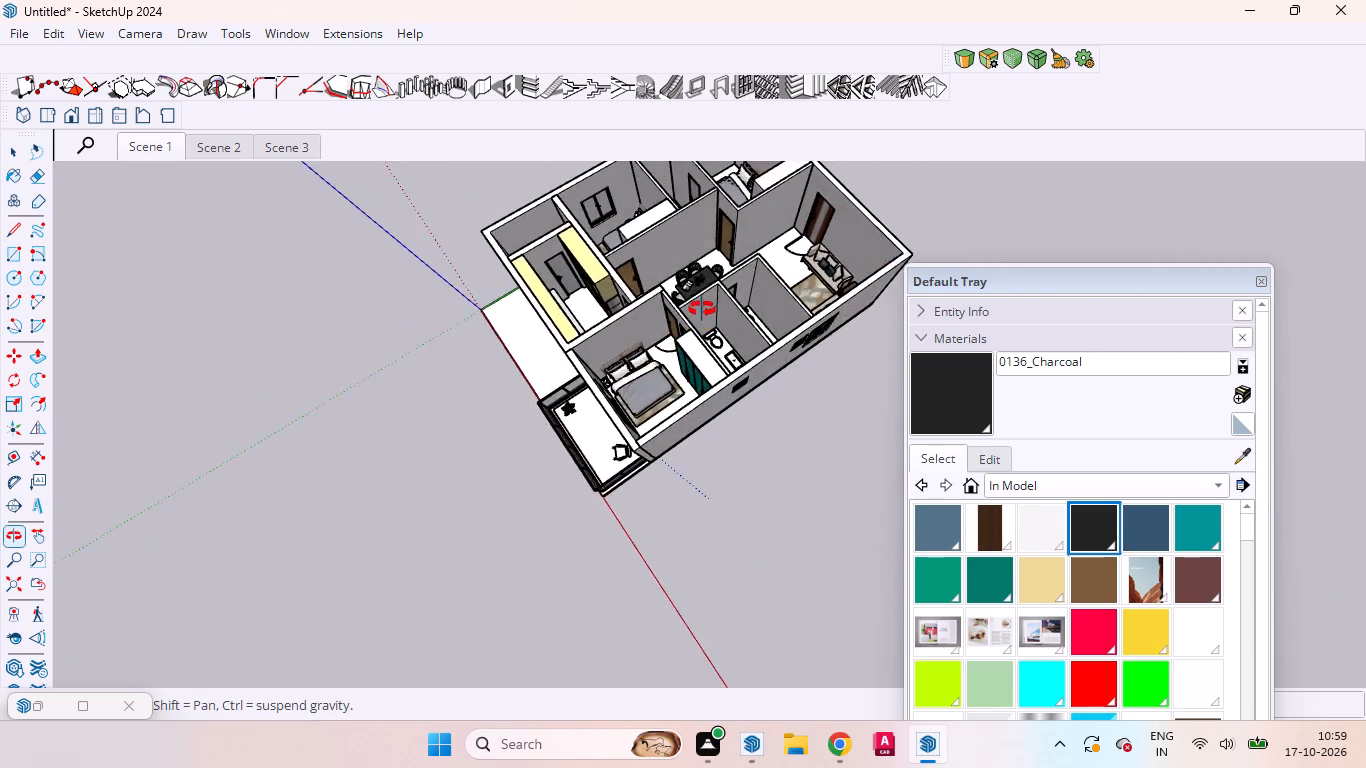
middle_drag(702, 309, 647, 270)
middle_drag(574, 338, 180, 343)
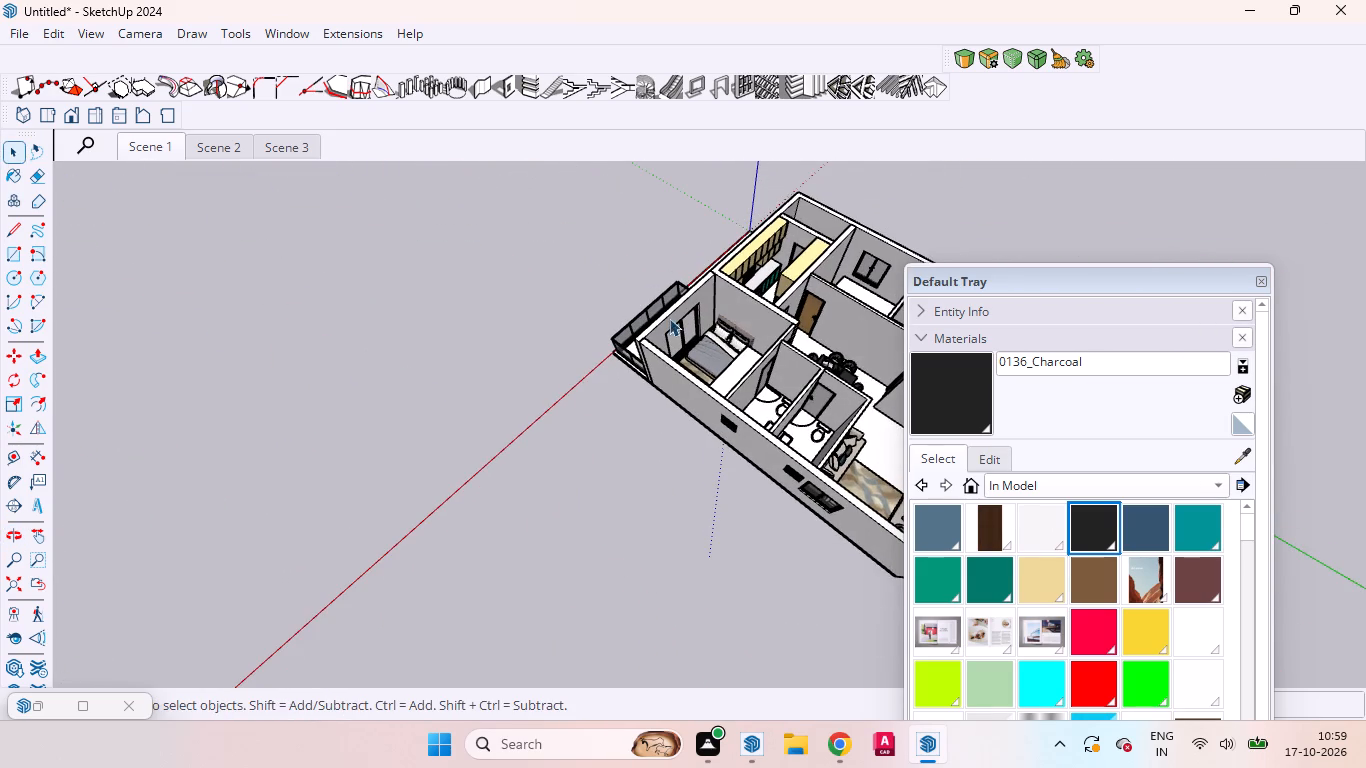
middle_drag(713, 340, 399, 341)
scroll(448, 366, down, 7)
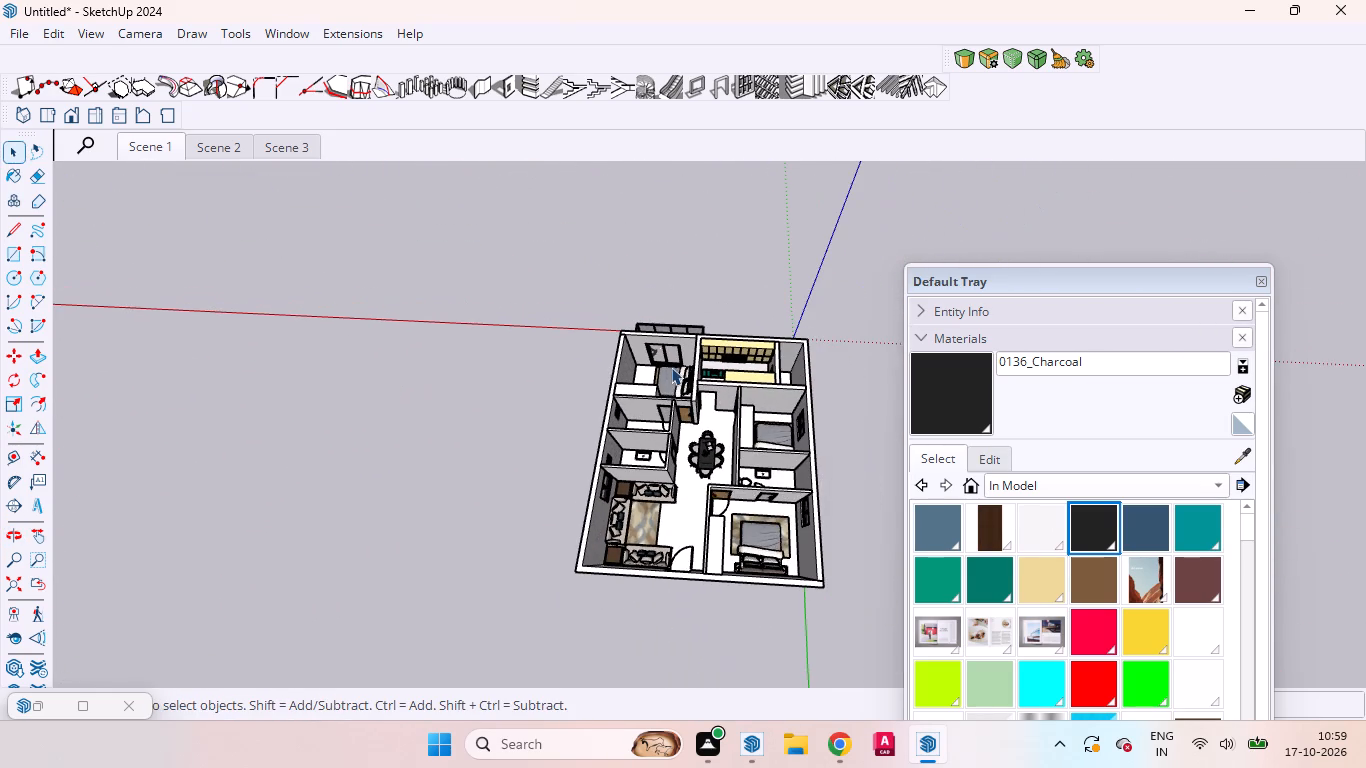
scroll(822, 377, up, 4)
scroll(719, 381, down, 1)
scroll(719, 381, up, 9)
scroll(716, 377, down, 2)
scroll(715, 377, up, 12)
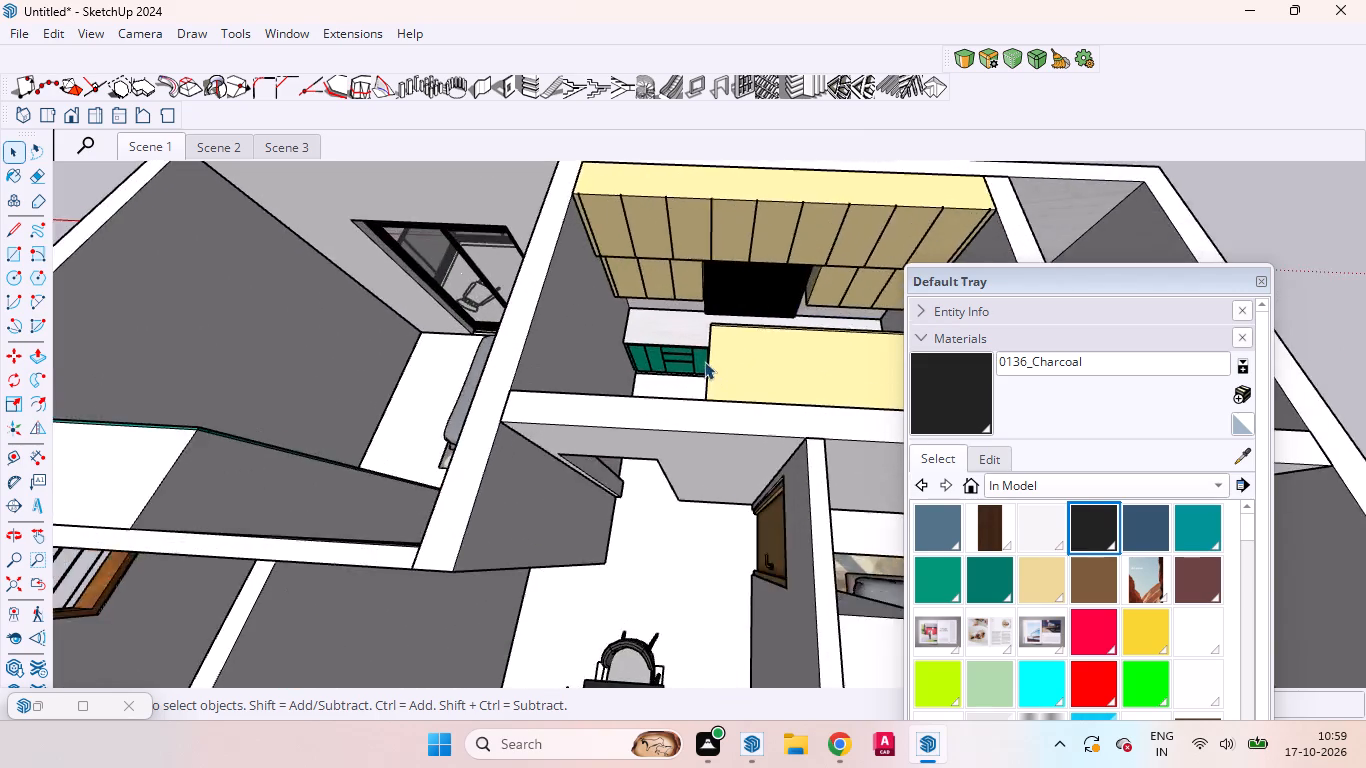
Examine the window blinds, marble countertop and green base cabinets up close, looking along the length of the kitchen counter.
scroll(704, 361, up, 4)
scroll(703, 359, down, 6)
middle_drag(752, 294, 747, 324)
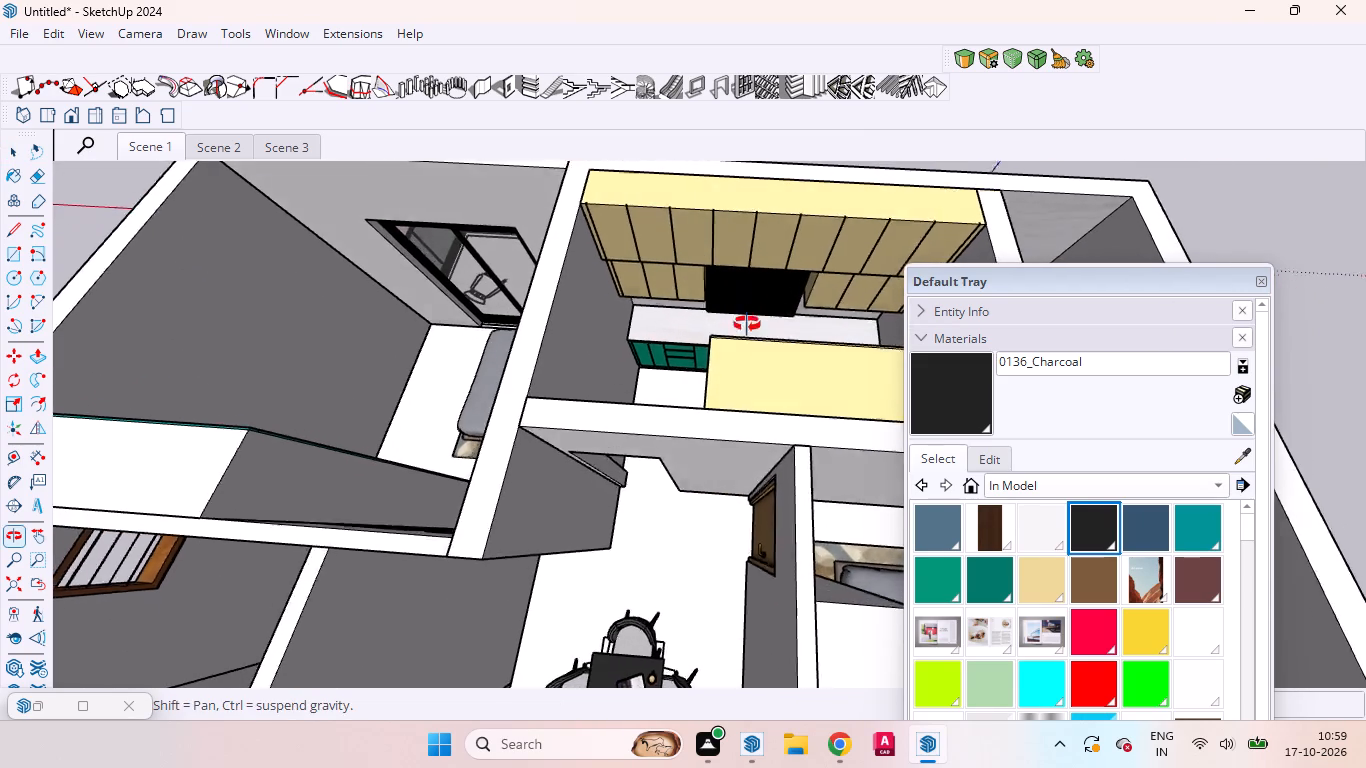
middle_drag(747, 324, 746, 345)
scroll(735, 319, up, 16)
scroll(726, 305, down, 1)
scroll(726, 305, up, 2)
middle_drag(724, 304, 716, 298)
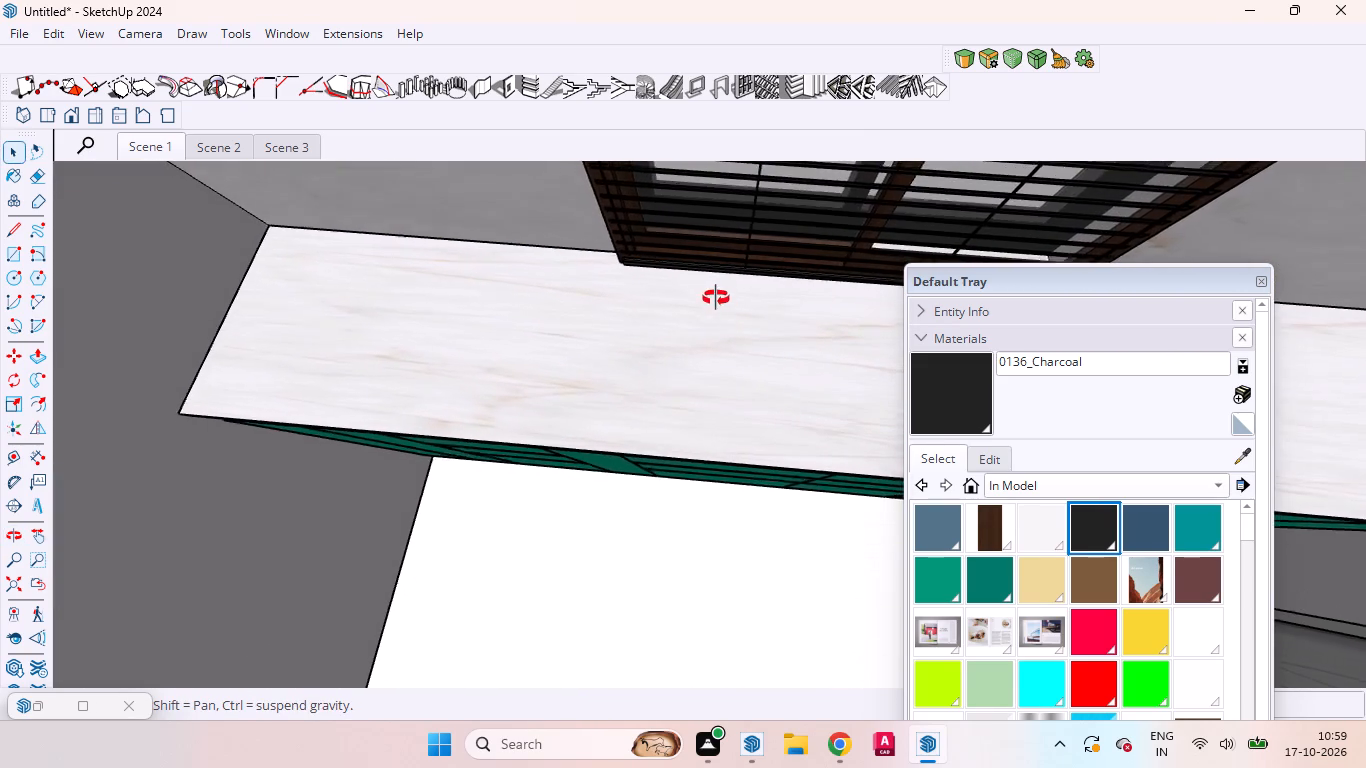
middle_drag(716, 298, 902, 199)
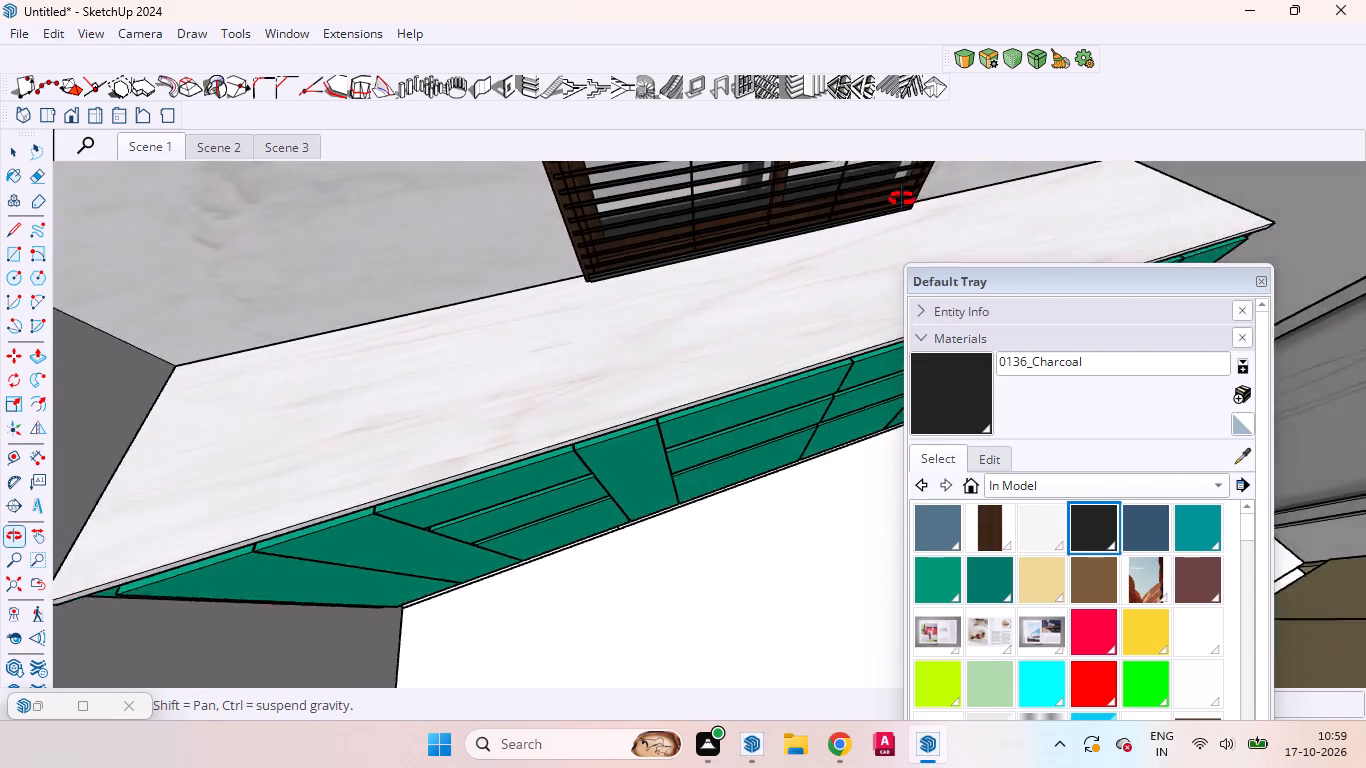
middle_drag(902, 199, 1067, 174)
scroll(502, 372, up, 3)
middle_drag(505, 350, 658, 296)
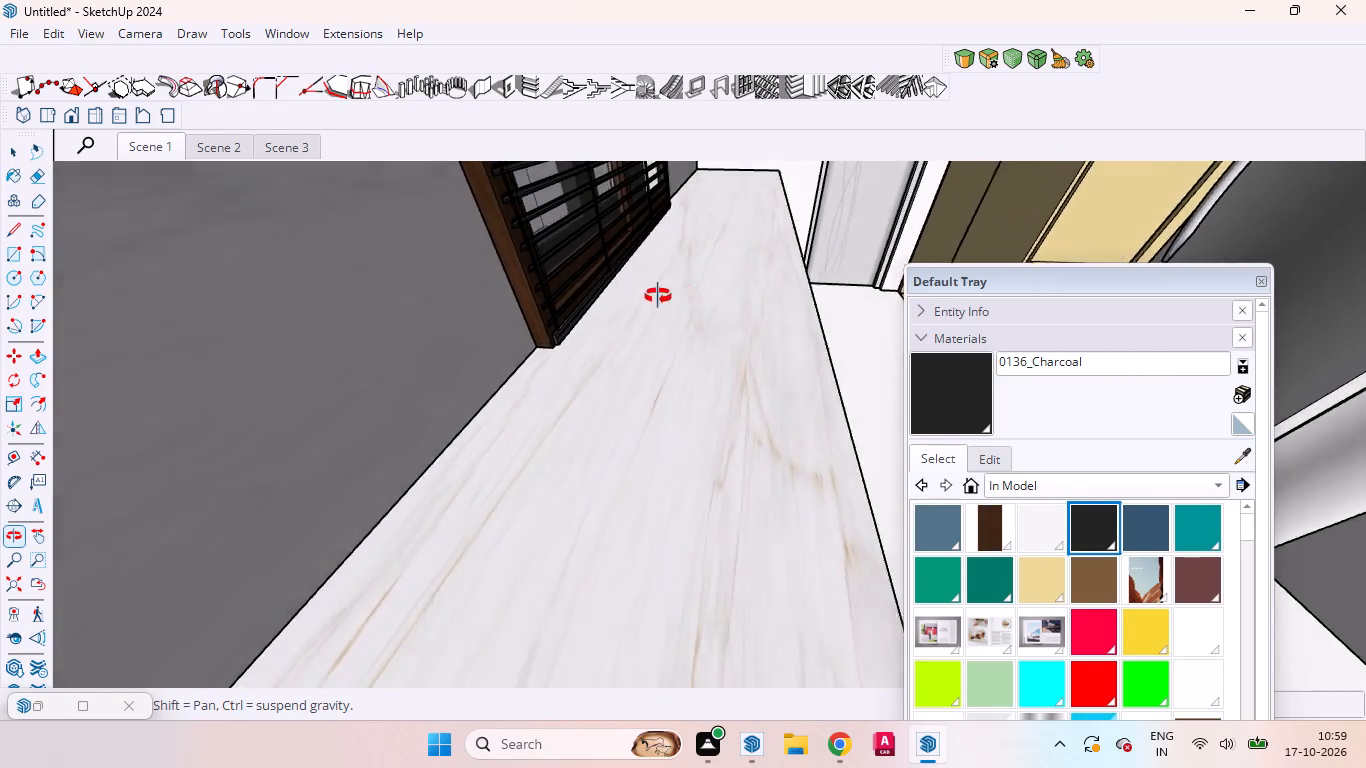
middle_drag(658, 296, 402, 293)
scroll(495, 408, down, 5)
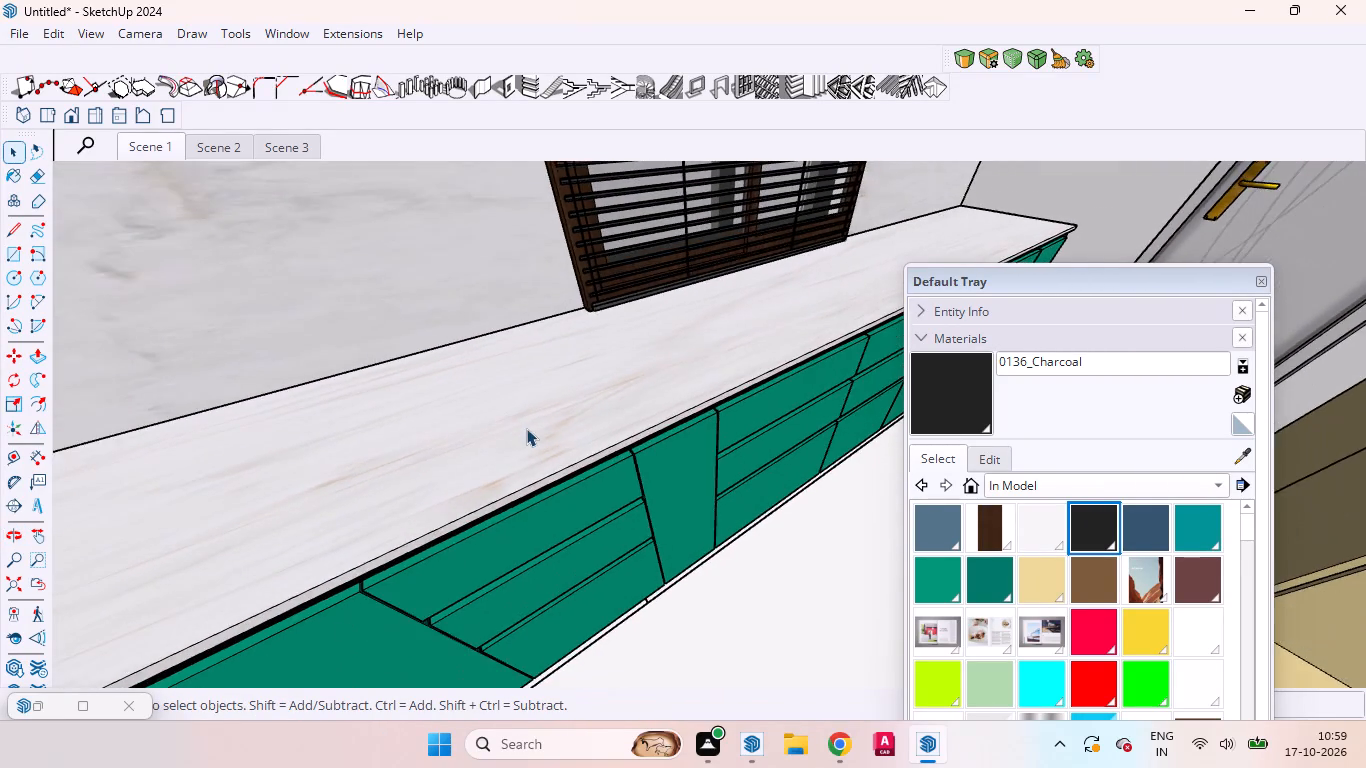
scroll(526, 428, down, 20)
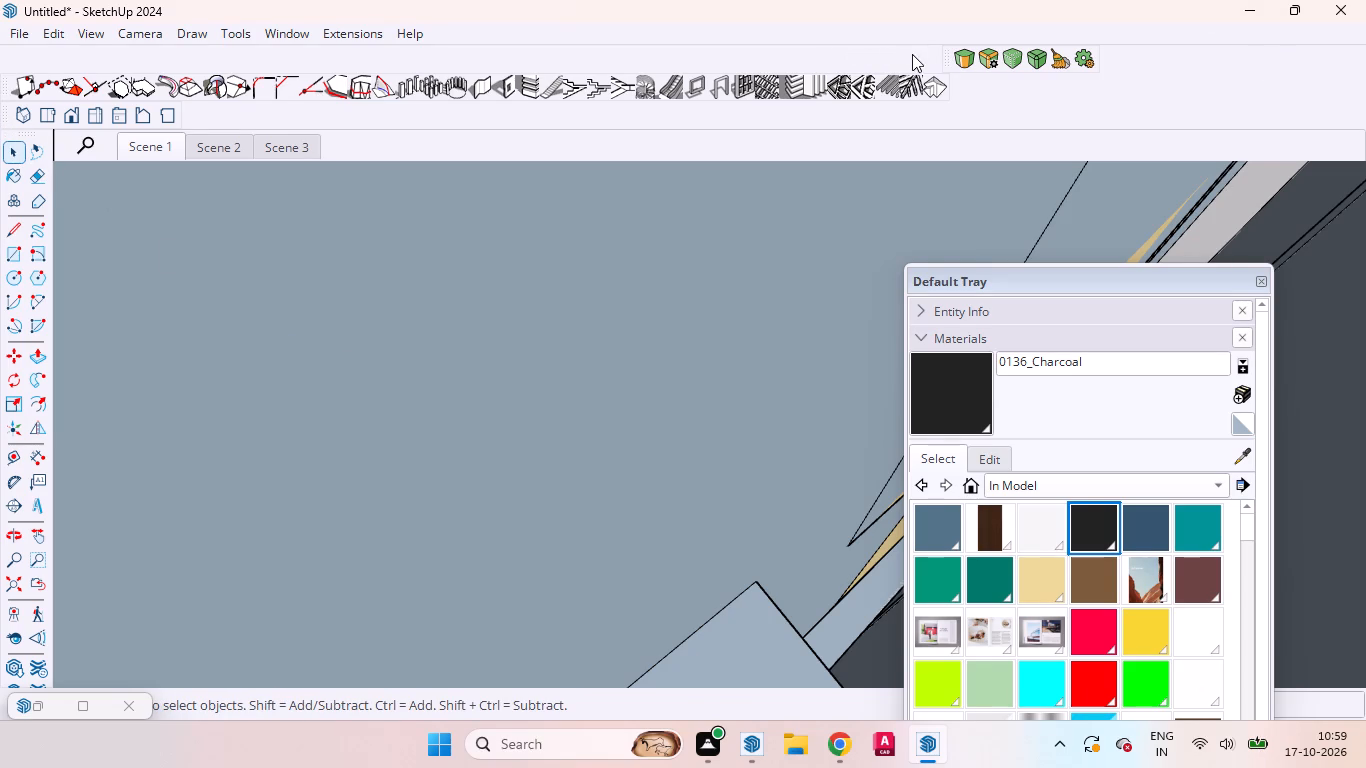
Arrange the floating tool sets into a single row, with the standard views set at the end.
drag(948, 59, 965, 84)
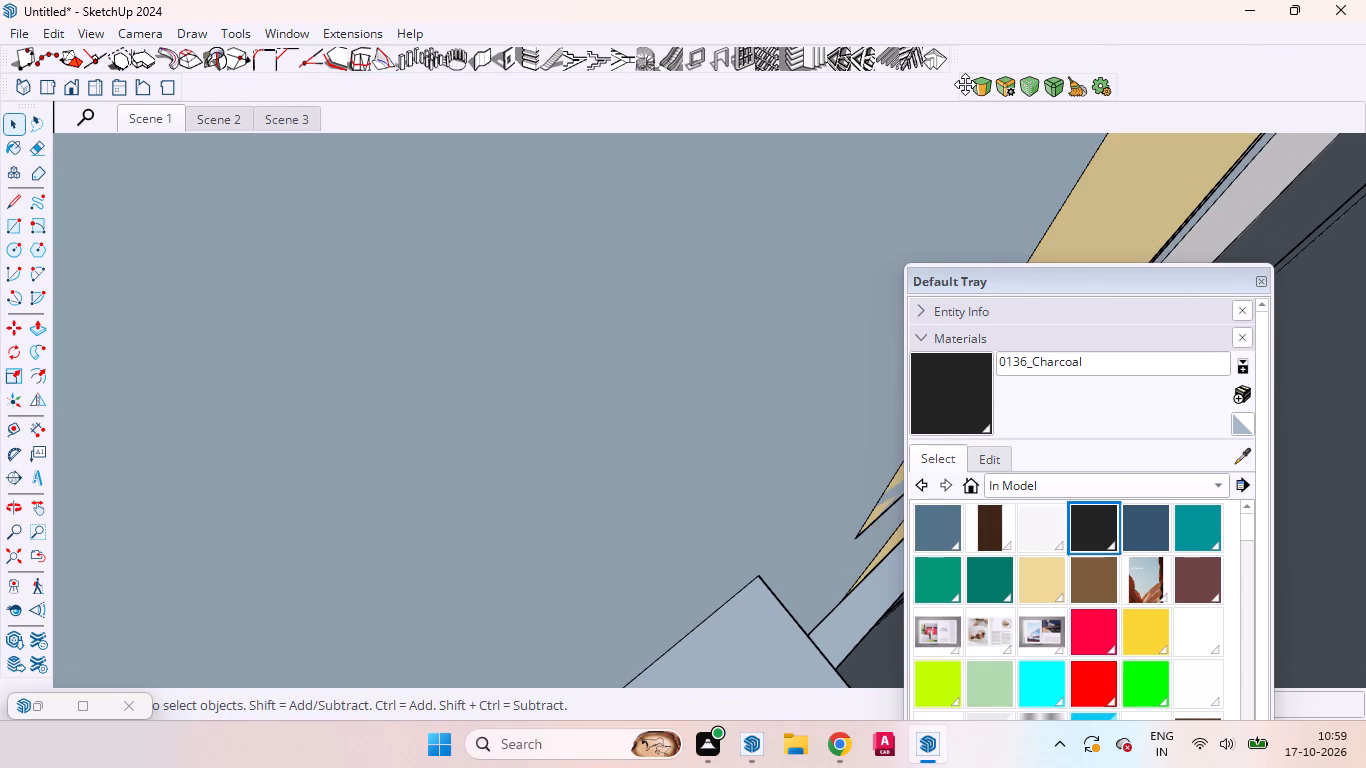
drag(965, 84, 963, 59)
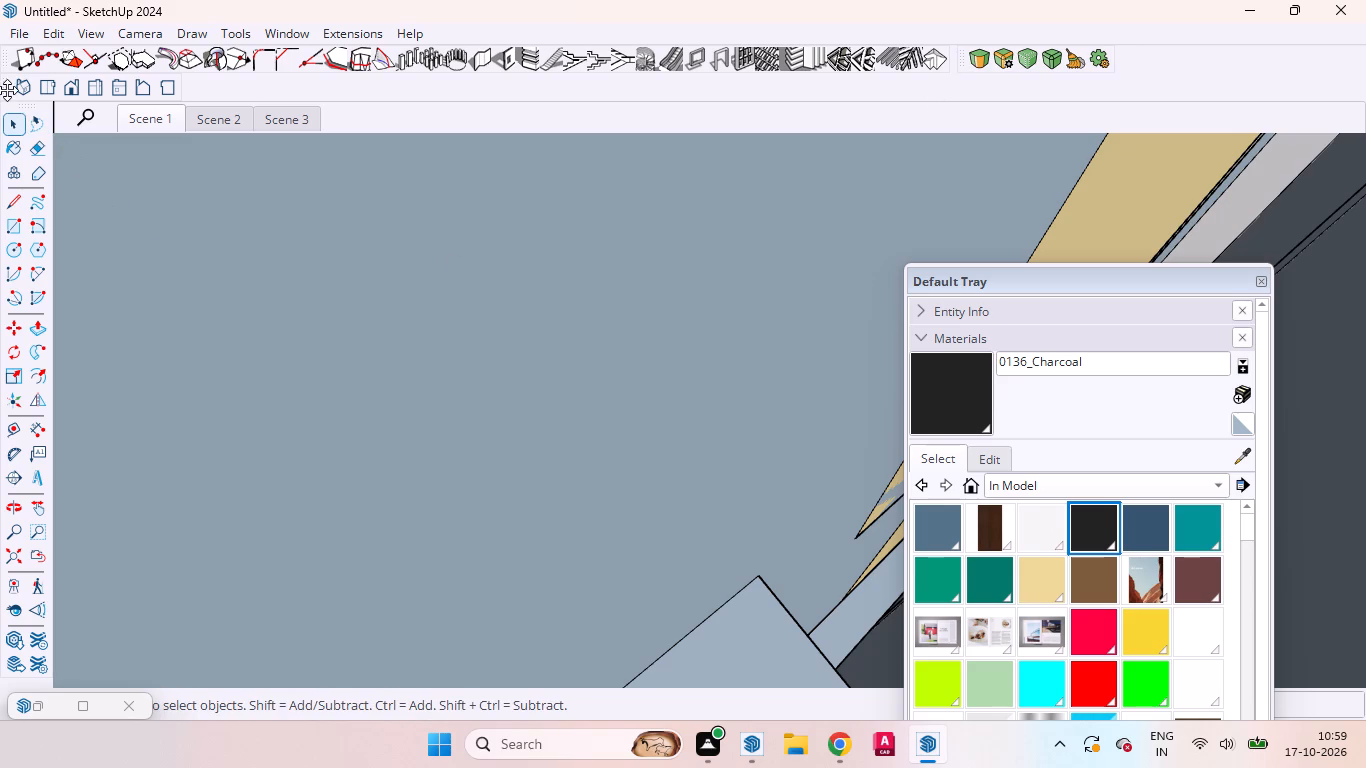
drag(7, 90, 868, 69)
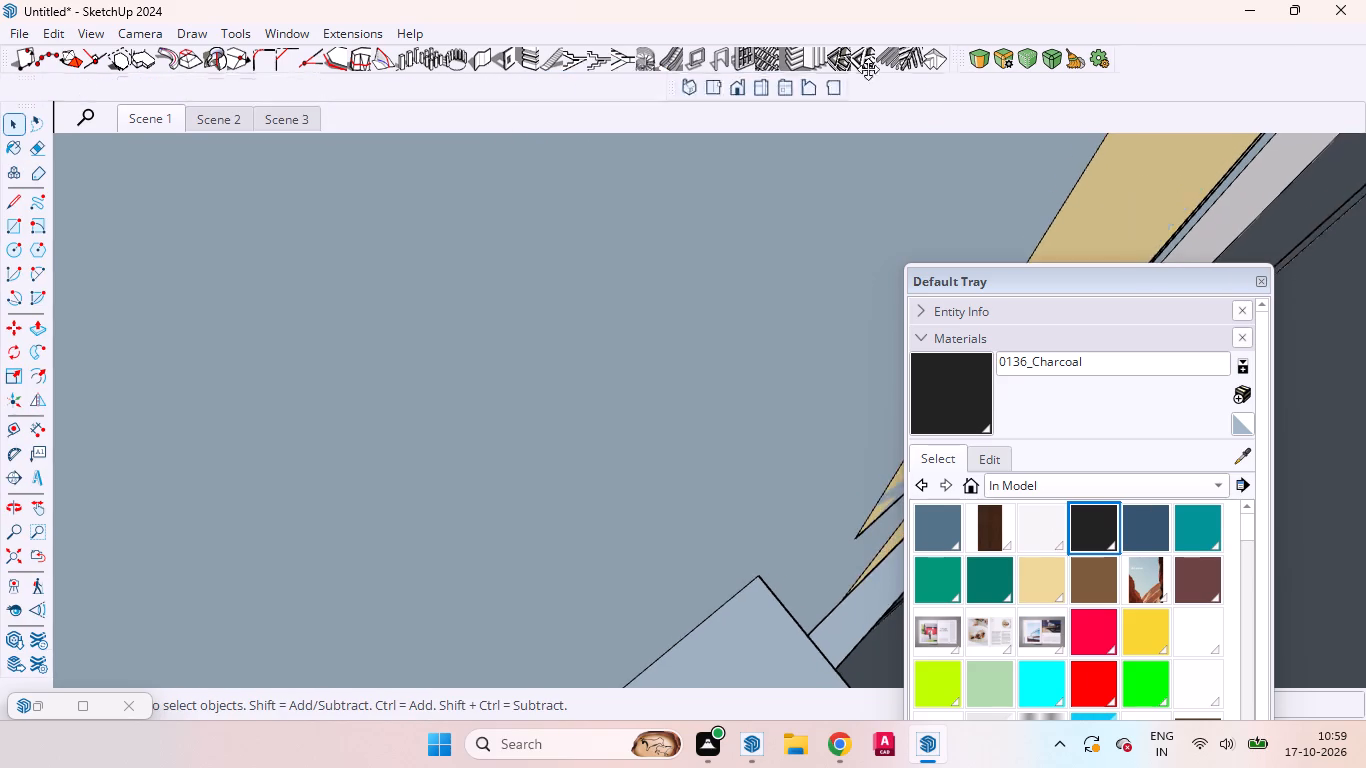
drag(868, 69, 1026, 67)
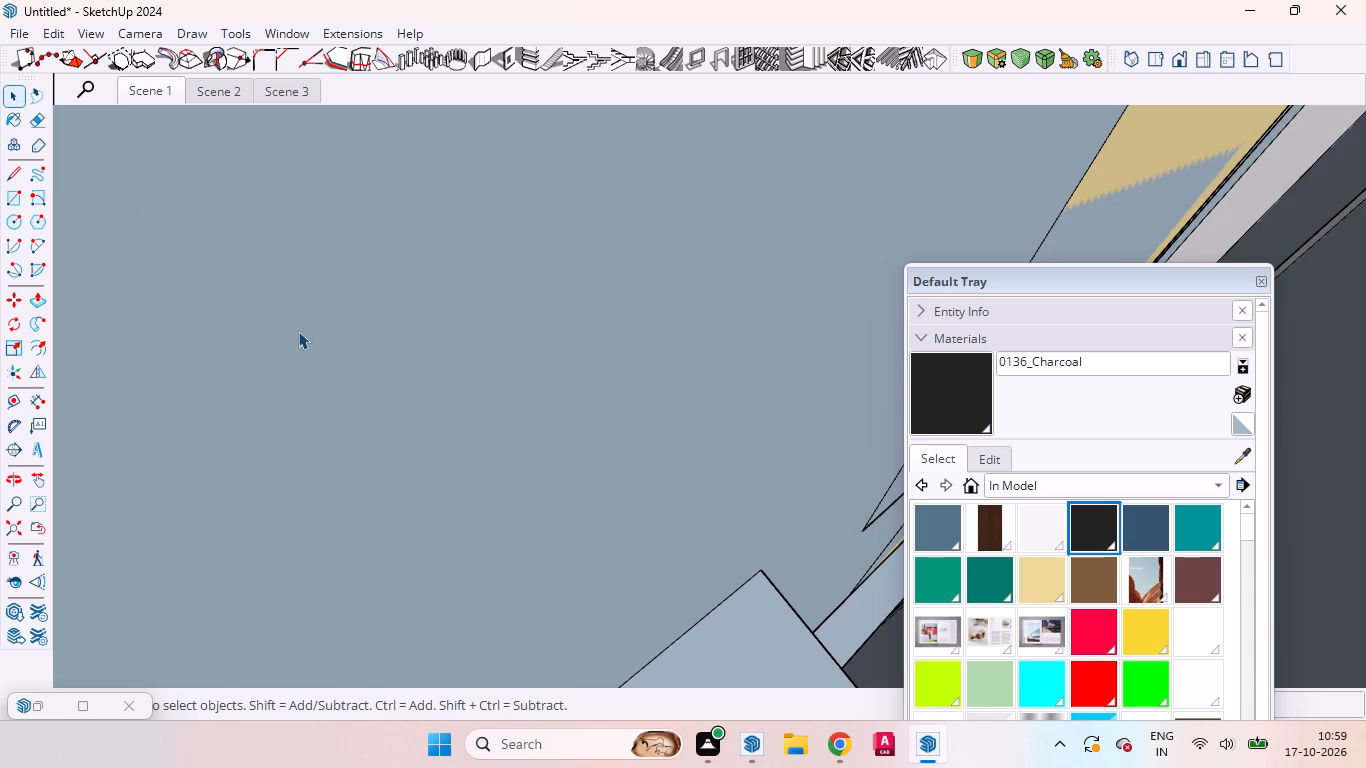
Review the kitchen's base cabinets, backsplash, blinds and overhead cabinets in Scene 1, Scene 2 and Scene 3.
scroll(332, 359, down, 20)
scroll(332, 359, down, 3)
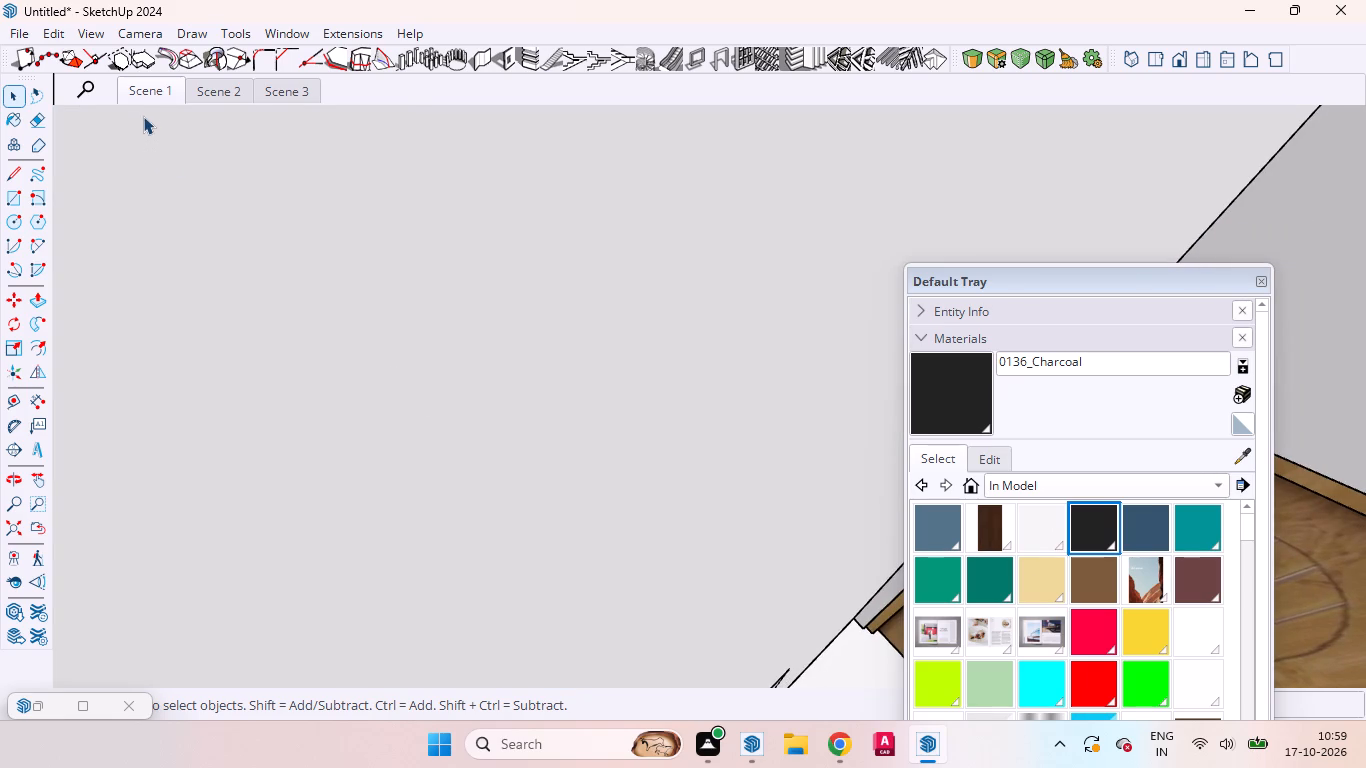
click(142, 86)
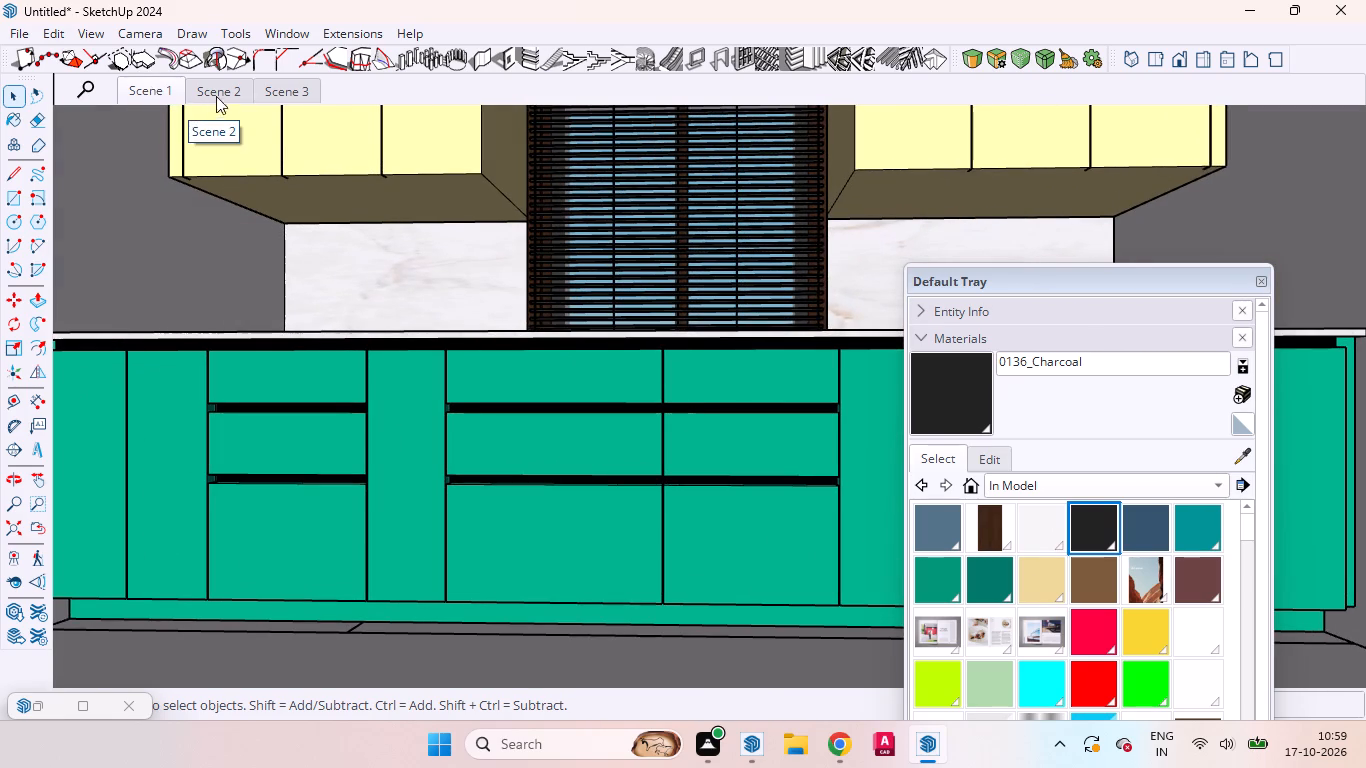
click(228, 87)
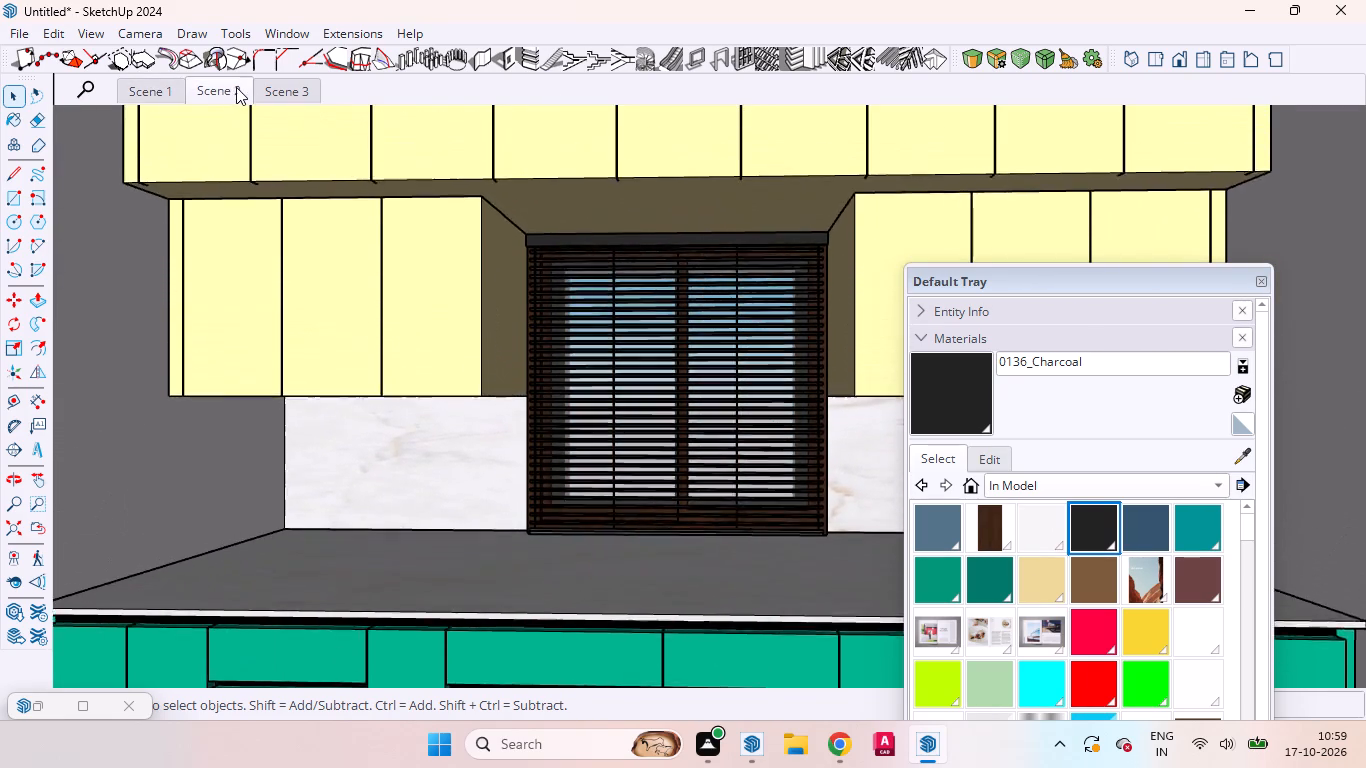
click(297, 86)
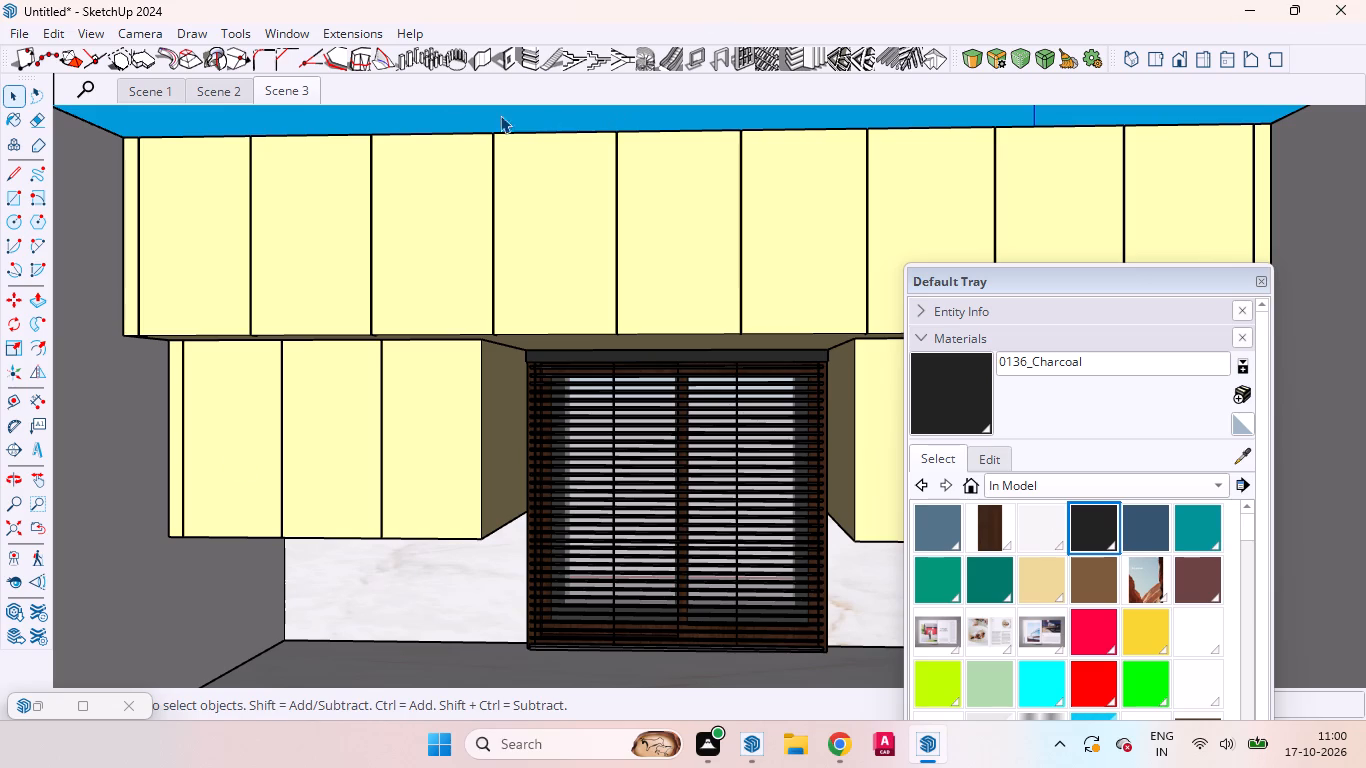
click(211, 96)
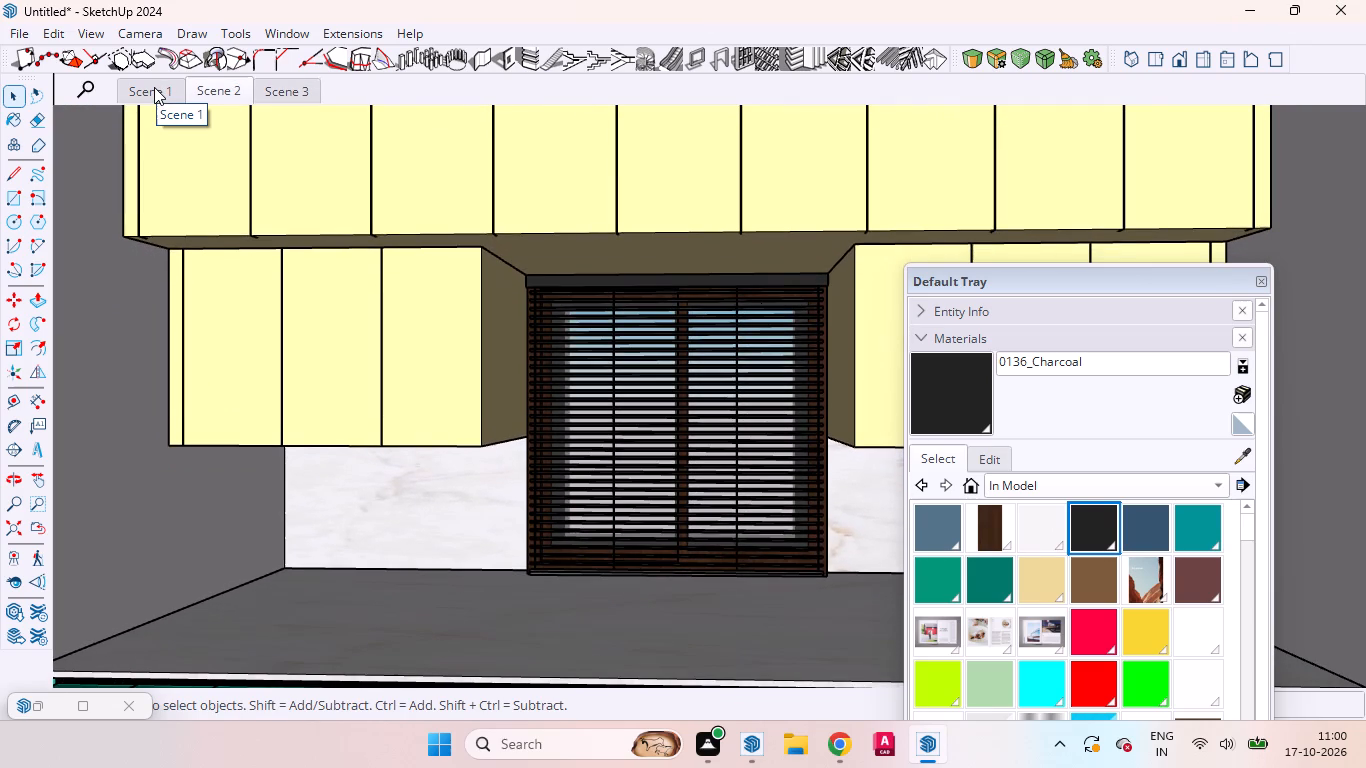
click(154, 87)
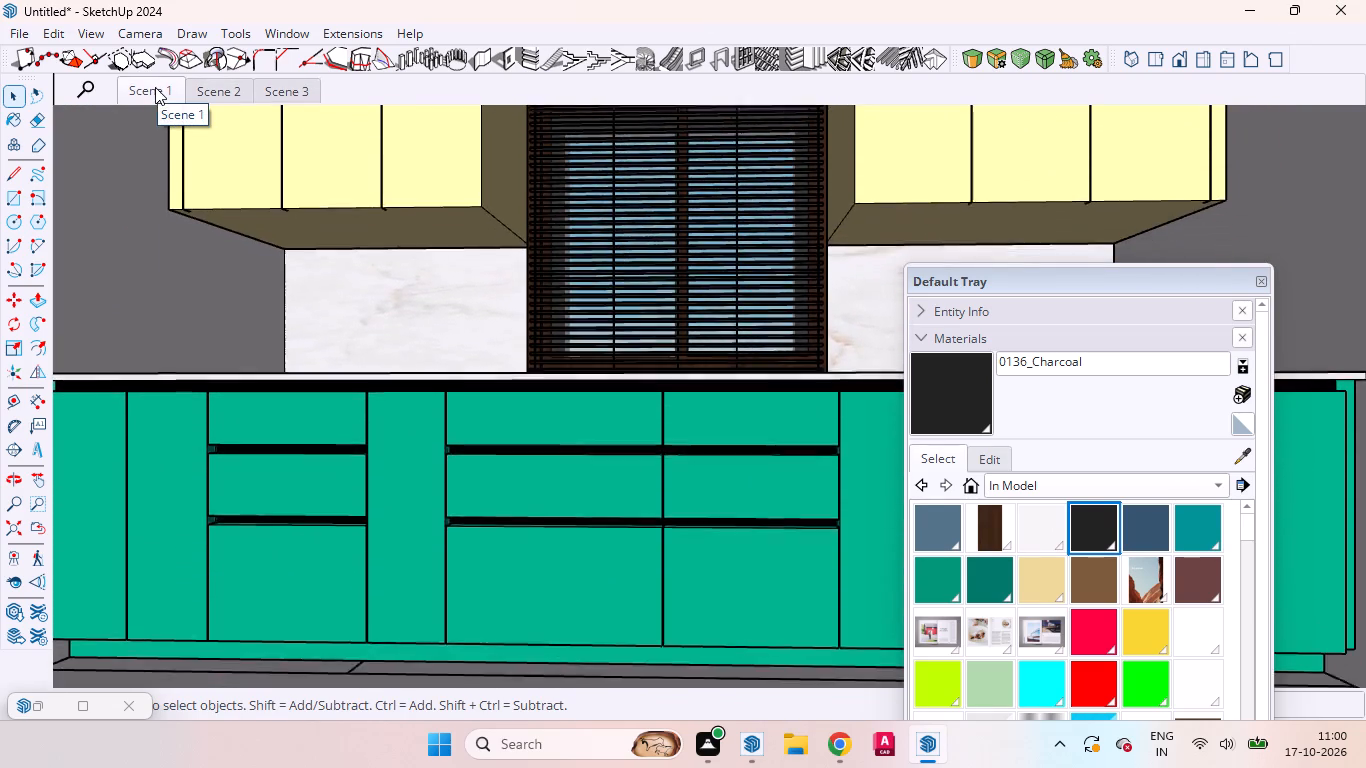
click(232, 91)
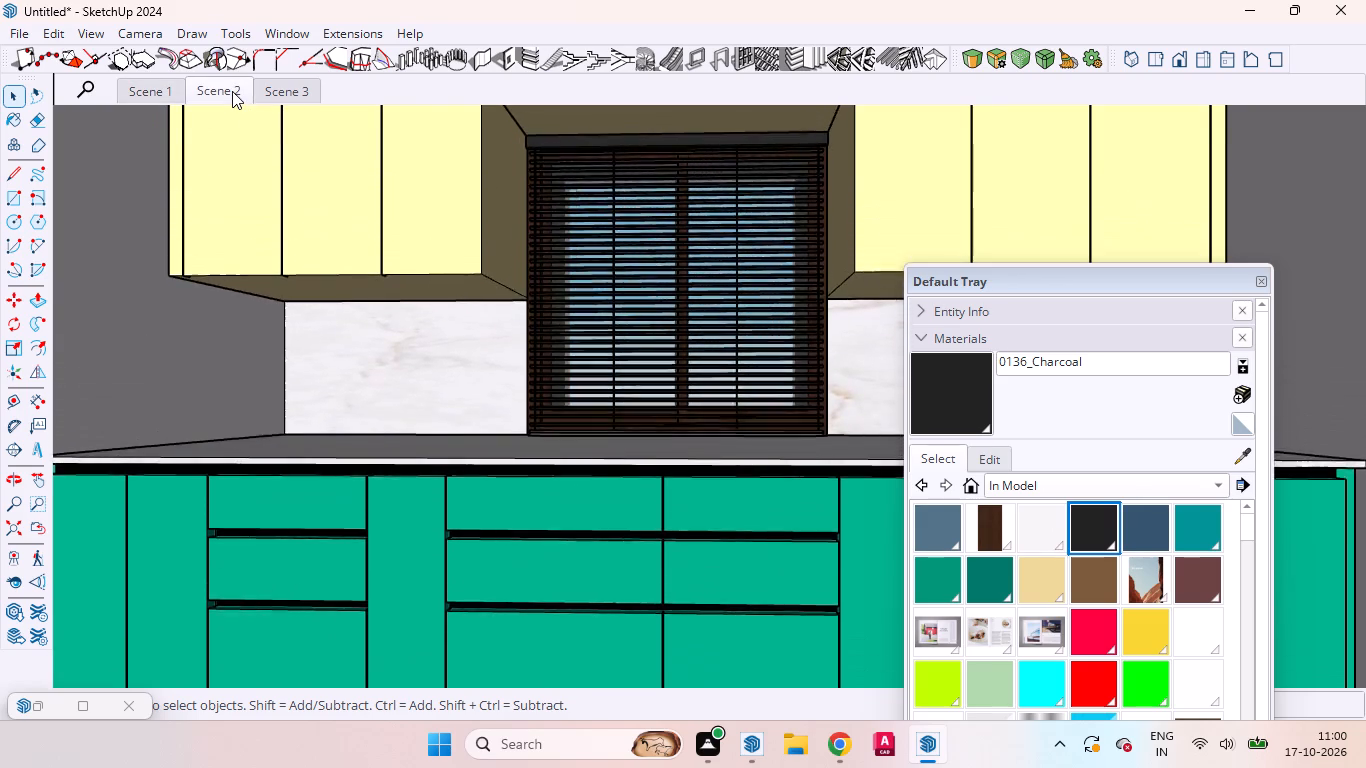
click(272, 88)
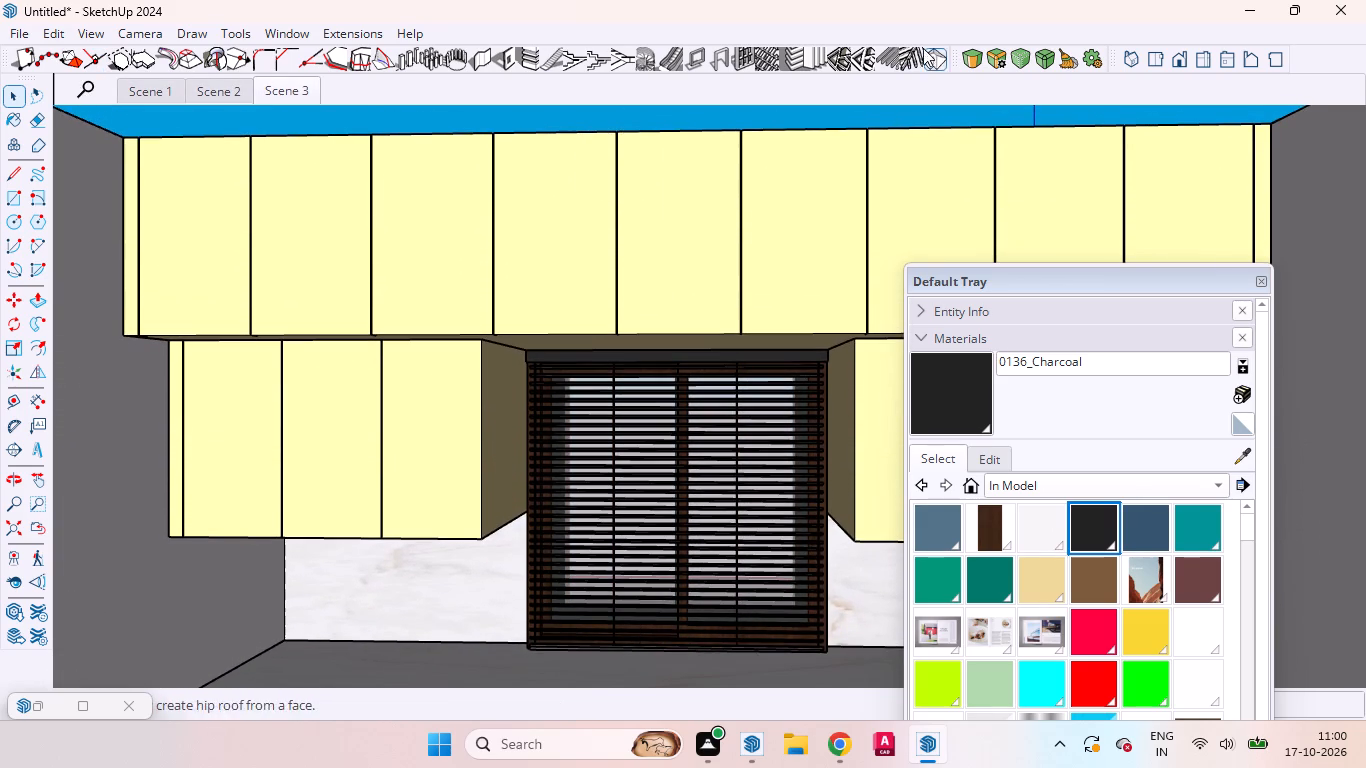
Examine the whole apartment layout, starting from a top view and circling from the balcony side to the entrance side.
click(1160, 58)
scroll(646, 206, down, 3)
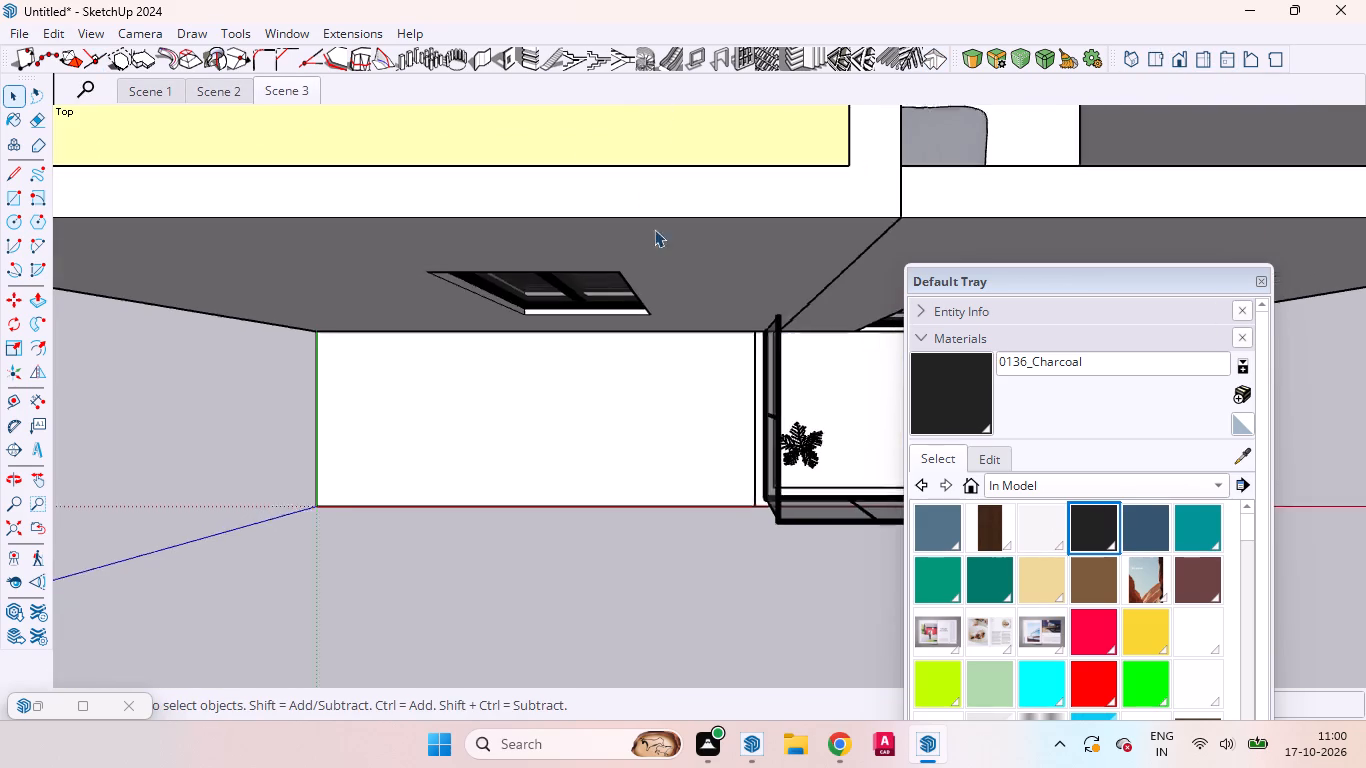
scroll(654, 229, down, 6)
scroll(693, 273, up, 1)
scroll(697, 279, down, 8)
middle_drag(876, 329, 745, 165)
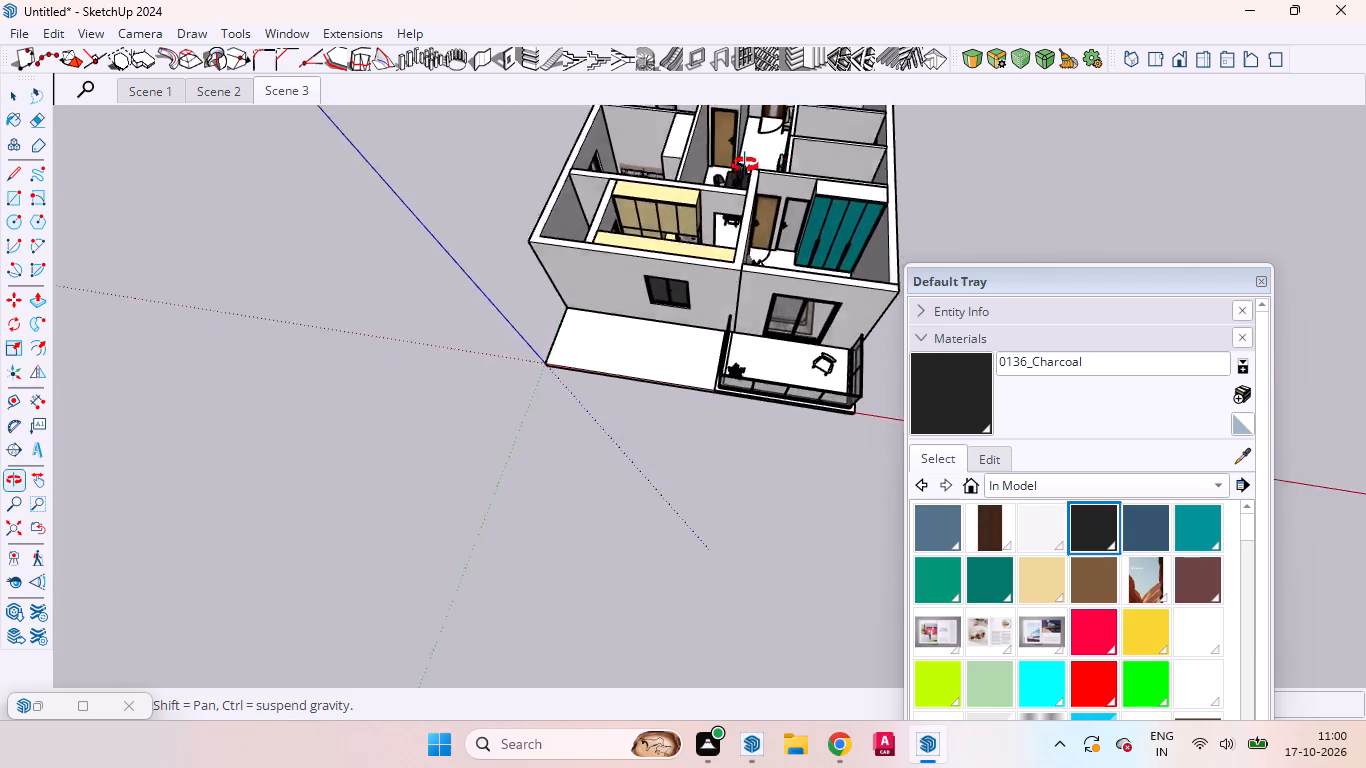
middle_drag(745, 165, 493, 160)
scroll(351, 219, down, 10)
scroll(713, 256, up, 1)
scroll(731, 259, down, 1)
scroll(744, 262, up, 1)
scroll(746, 262, down, 1)
scroll(754, 262, up, 4)
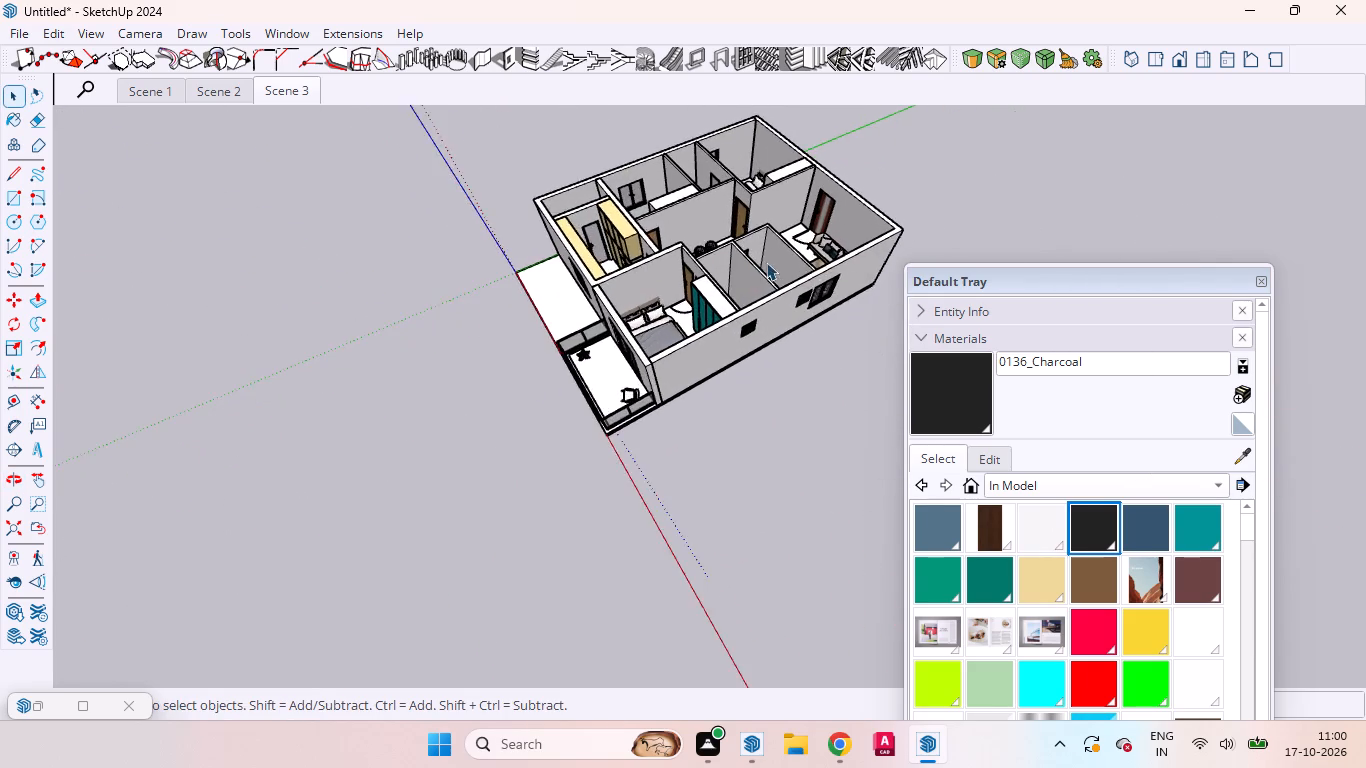
scroll(766, 262, up, 2)
scroll(194, 227, down, 5)
middle_drag(560, 254, 122, 283)
scroll(399, 313, down, 7)
scroll(447, 347, up, 1)
scroll(454, 363, down, 1)
scroll(649, 218, down, 5)
scroll(733, 286, down, 1)
scroll(733, 286, up, 7)
scroll(745, 287, down, 1)
scroll(745, 287, up, 1)
scroll(745, 287, down, 1)
scroll(745, 287, up, 1)
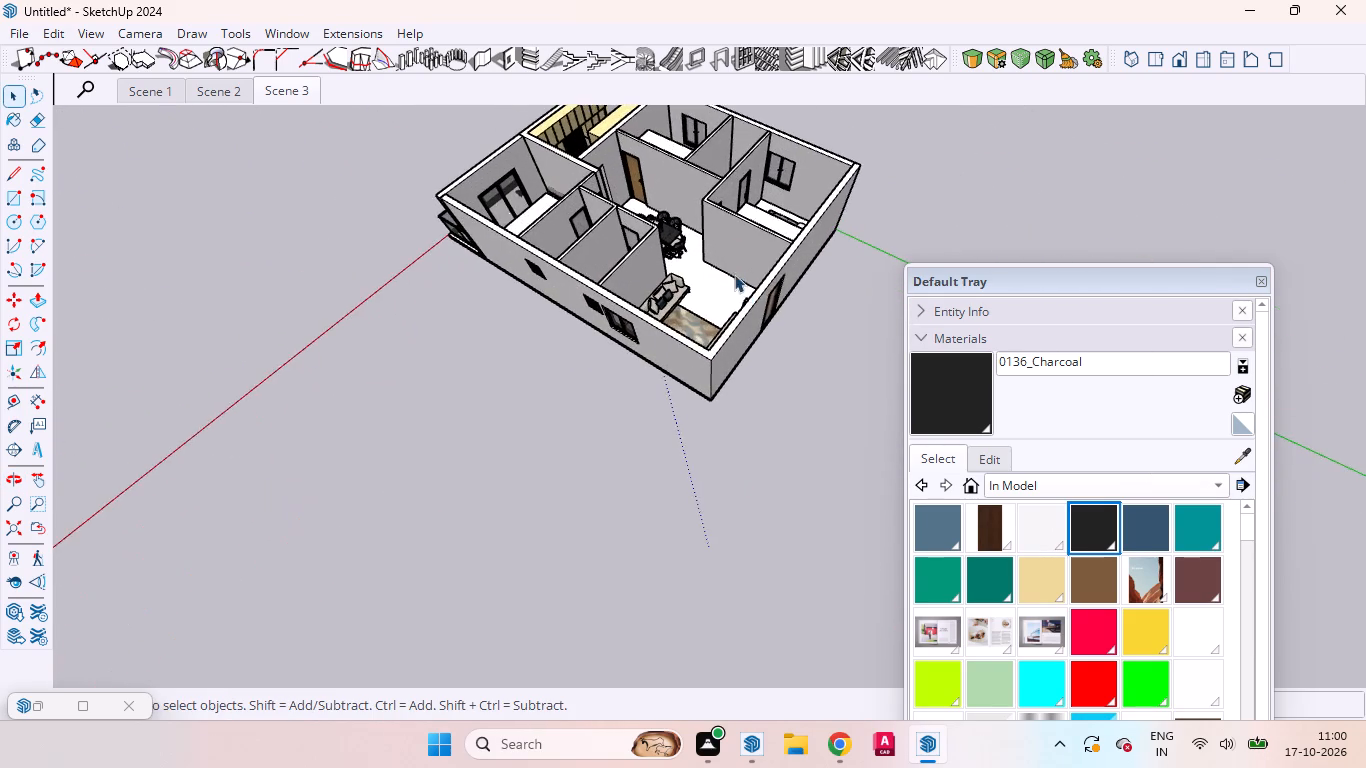
middle_drag(665, 266, 408, 279)
scroll(408, 280, up, 1)
scroll(584, 277, down, 2)
scroll(584, 277, up, 4)
scroll(584, 277, down, 4)
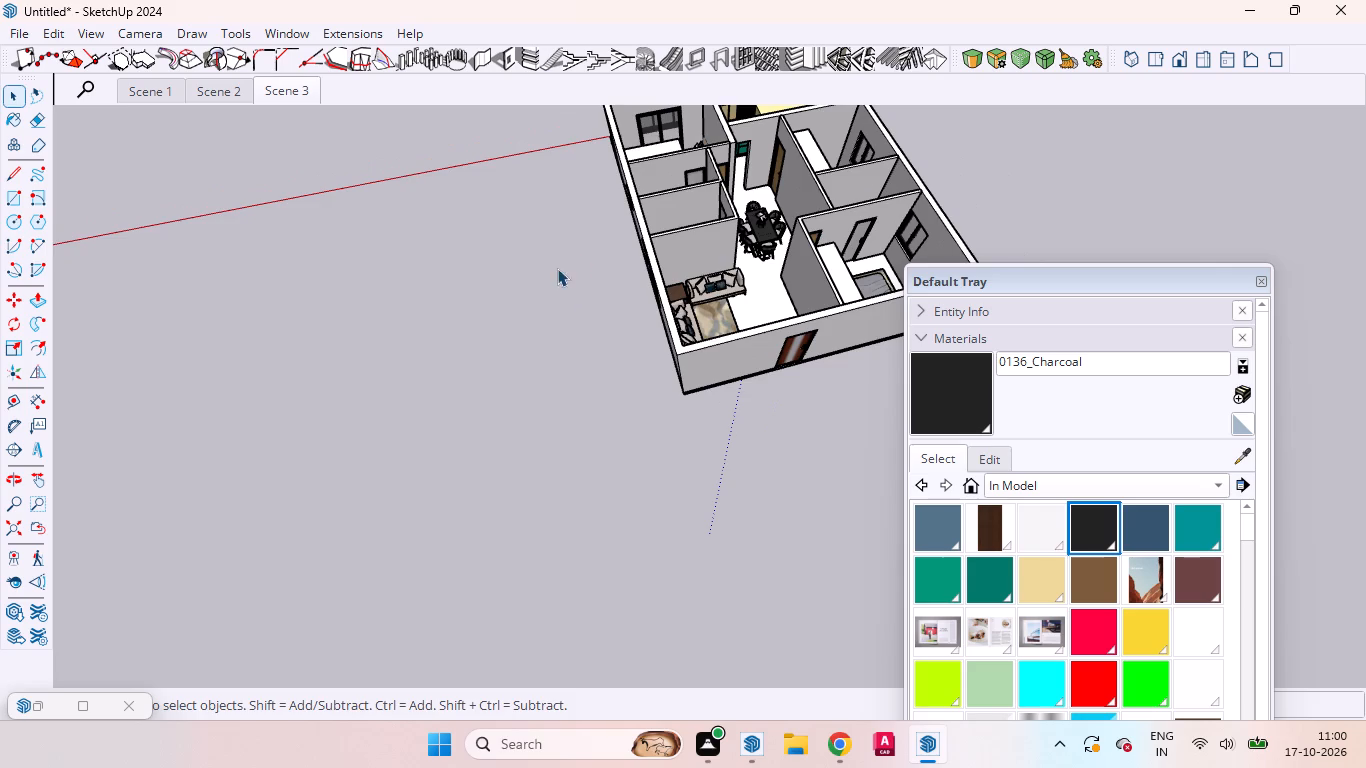
Examine the living room seating, the dining area and the adjoining bedroom with its wardrobe up close.
middle_drag(564, 268, 1078, 223)
scroll(559, 198, down, 1)
scroll(559, 198, up, 10)
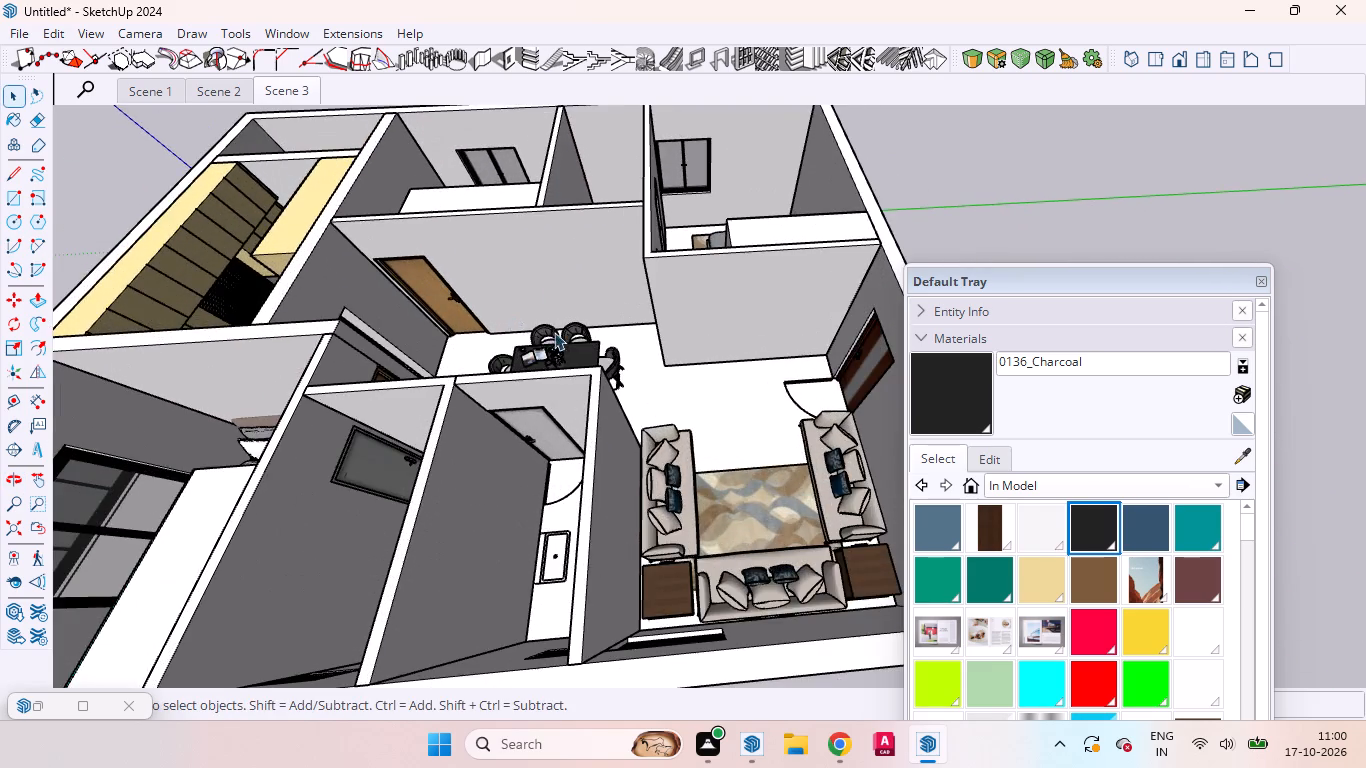
middle_drag(567, 335, 454, 274)
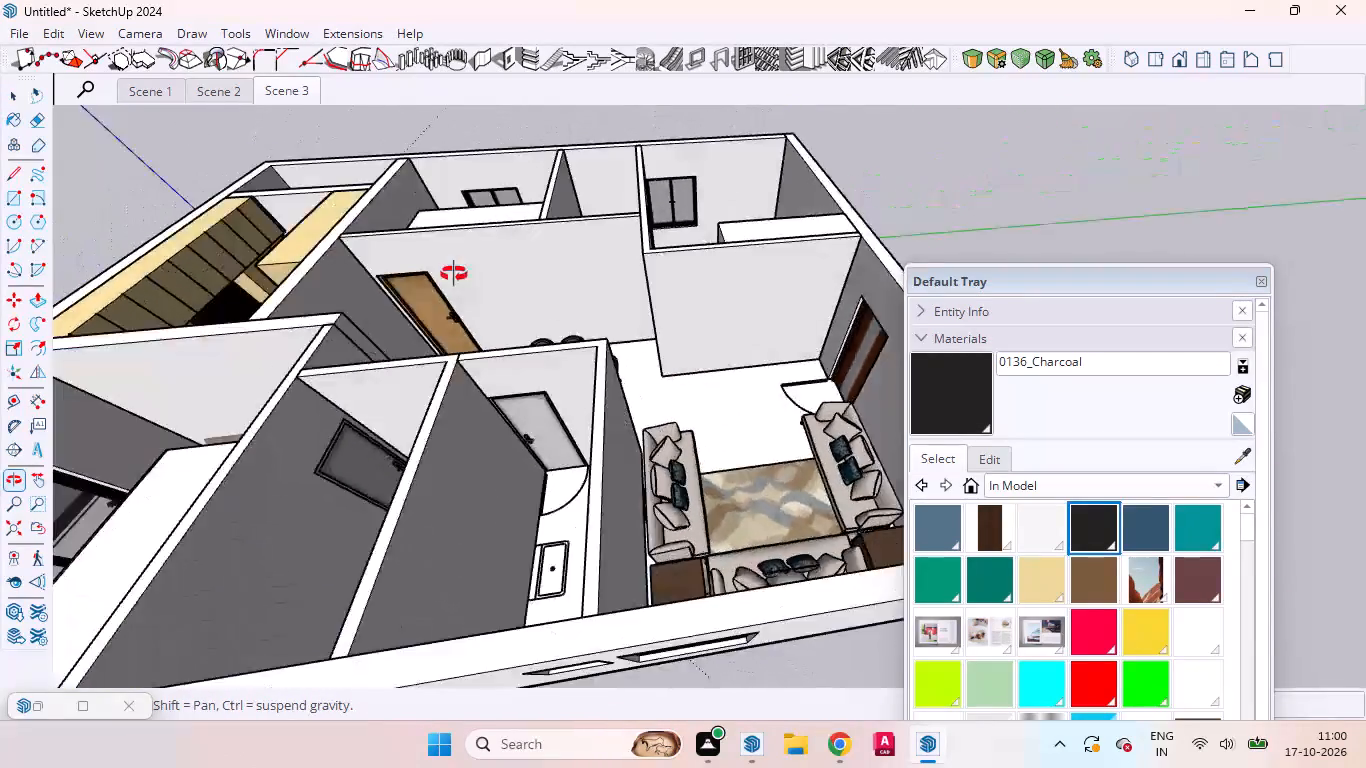
middle_drag(454, 274, 341, 272)
scroll(587, 287, up, 6)
middle_drag(634, 339, 425, 321)
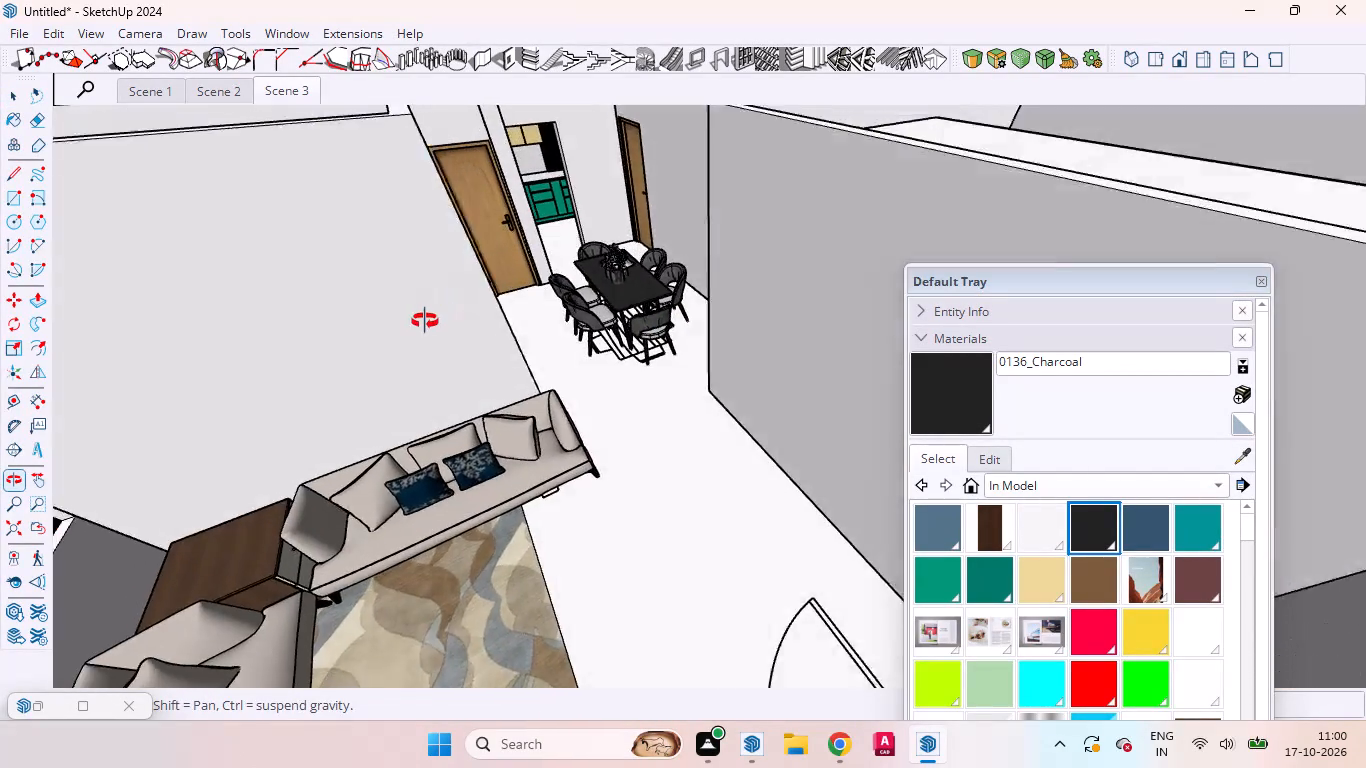
middle_drag(425, 321, 409, 337)
scroll(608, 307, up, 1)
scroll(608, 307, down, 2)
scroll(608, 307, up, 2)
middle_drag(616, 305, 521, 393)
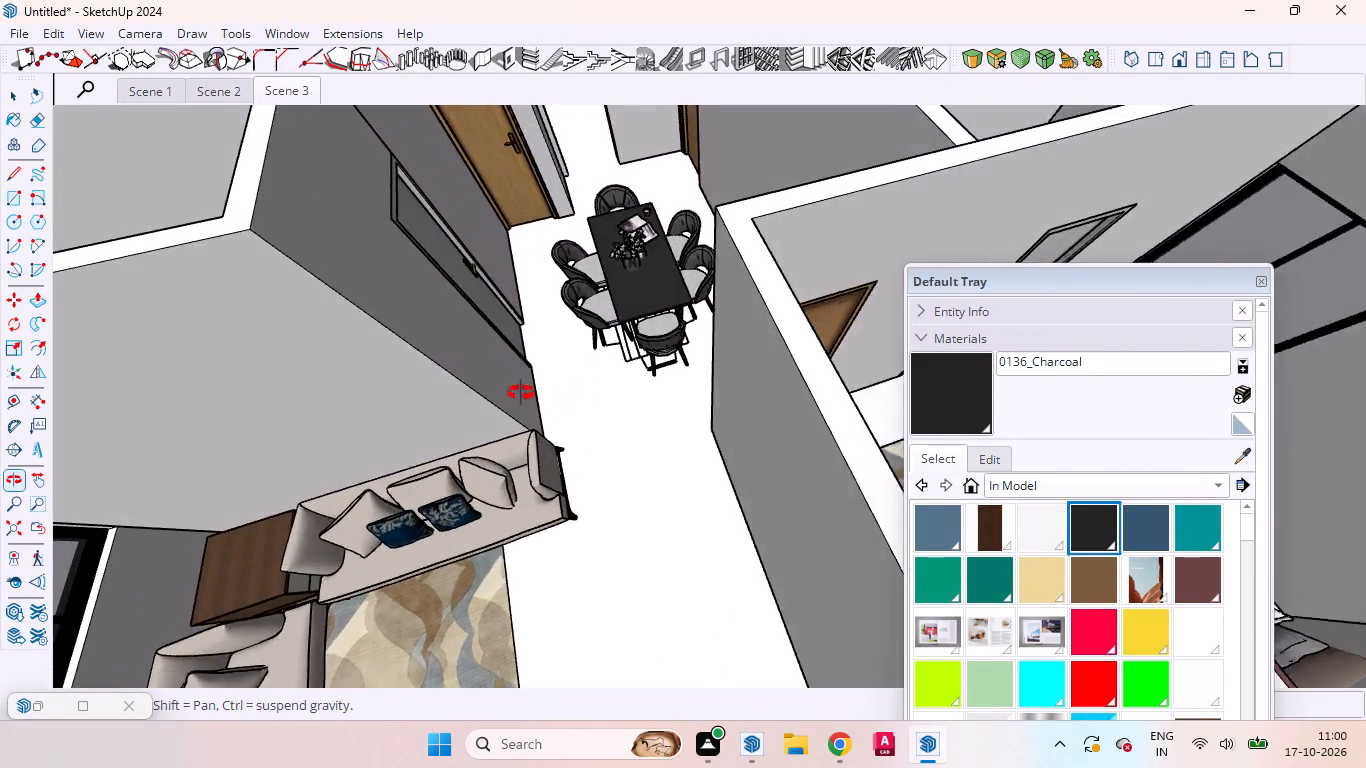
middle_drag(521, 393, 535, 405)
scroll(390, 532, up, 1)
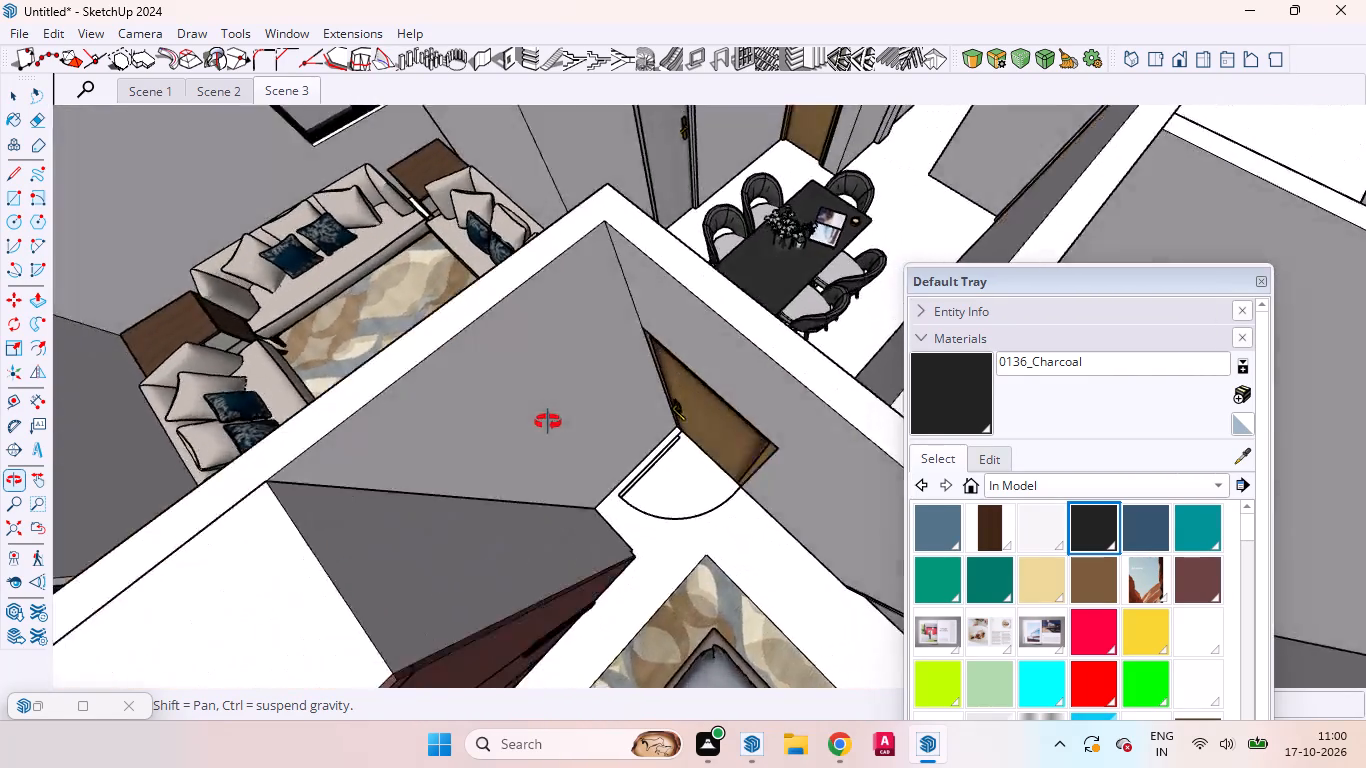
middle_drag(535, 405, 514, 239)
scroll(464, 273, down, 3)
scroll(464, 273, up, 1)
scroll(464, 273, down, 7)
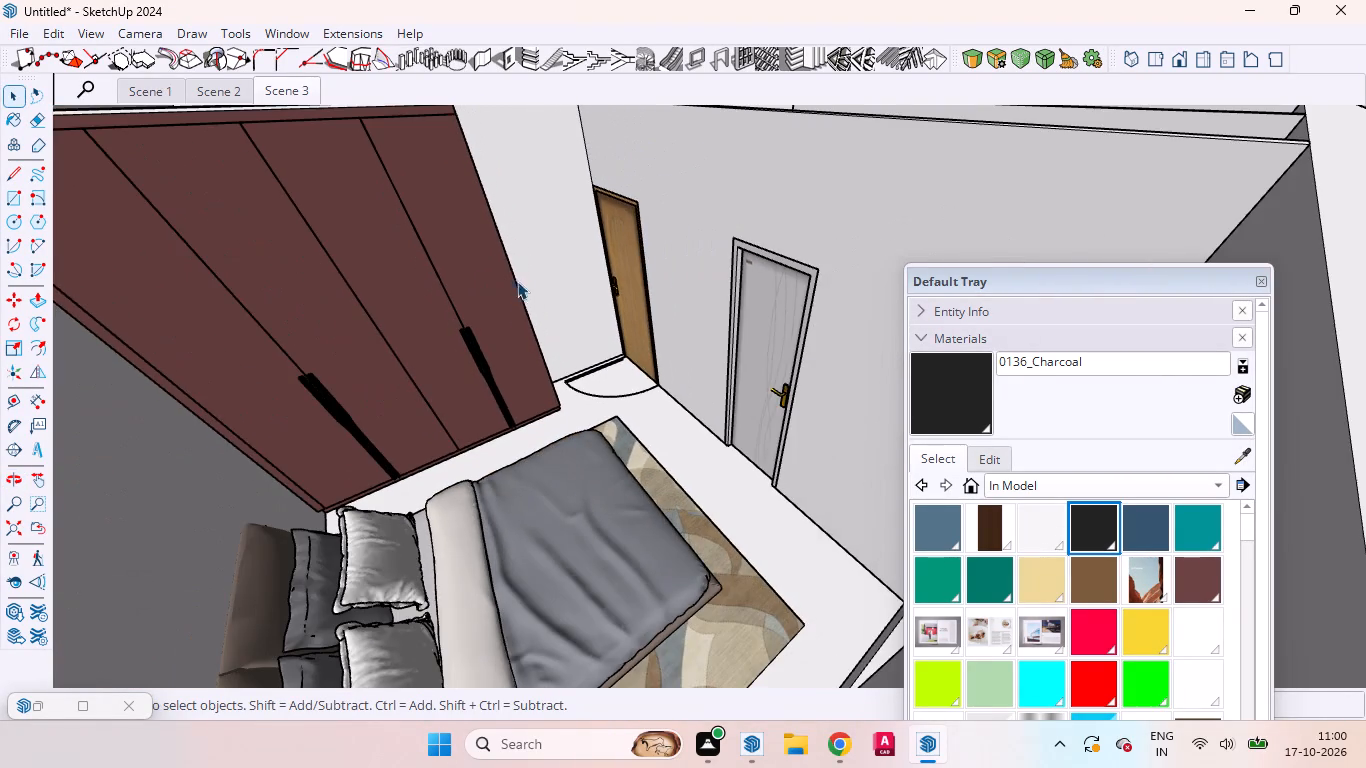
Examine the whole apartment layout from the entrance side and from above, including the dining area, bedrooms and bathrooms.
middle_drag(503, 312, 802, 382)
scroll(608, 298, down, 7)
scroll(613, 285, up, 1)
scroll(620, 288, down, 3)
scroll(621, 282, up, 1)
scroll(624, 283, down, 3)
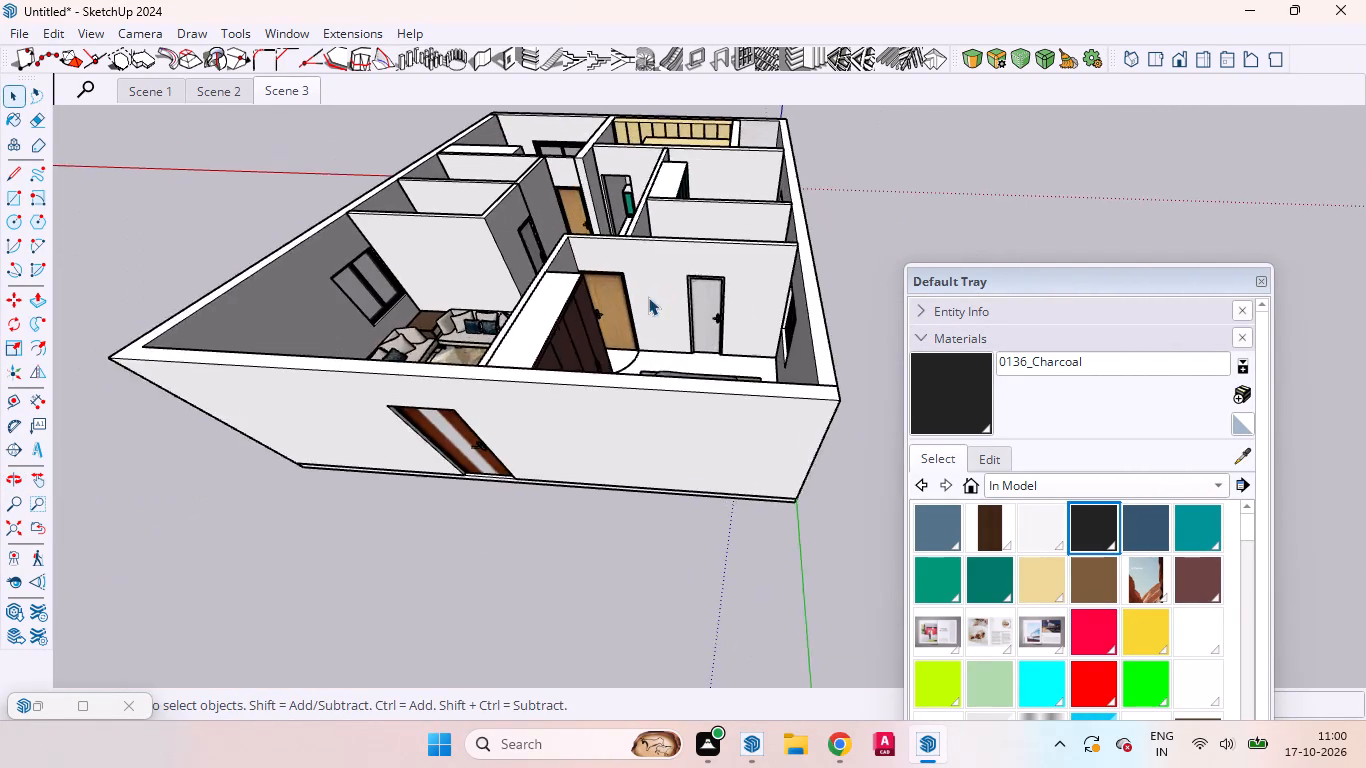
middle_drag(428, 271, 731, 383)
scroll(476, 252, up, 4)
scroll(475, 252, down, 1)
scroll(474, 251, up, 1)
middle_drag(504, 269, 648, 303)
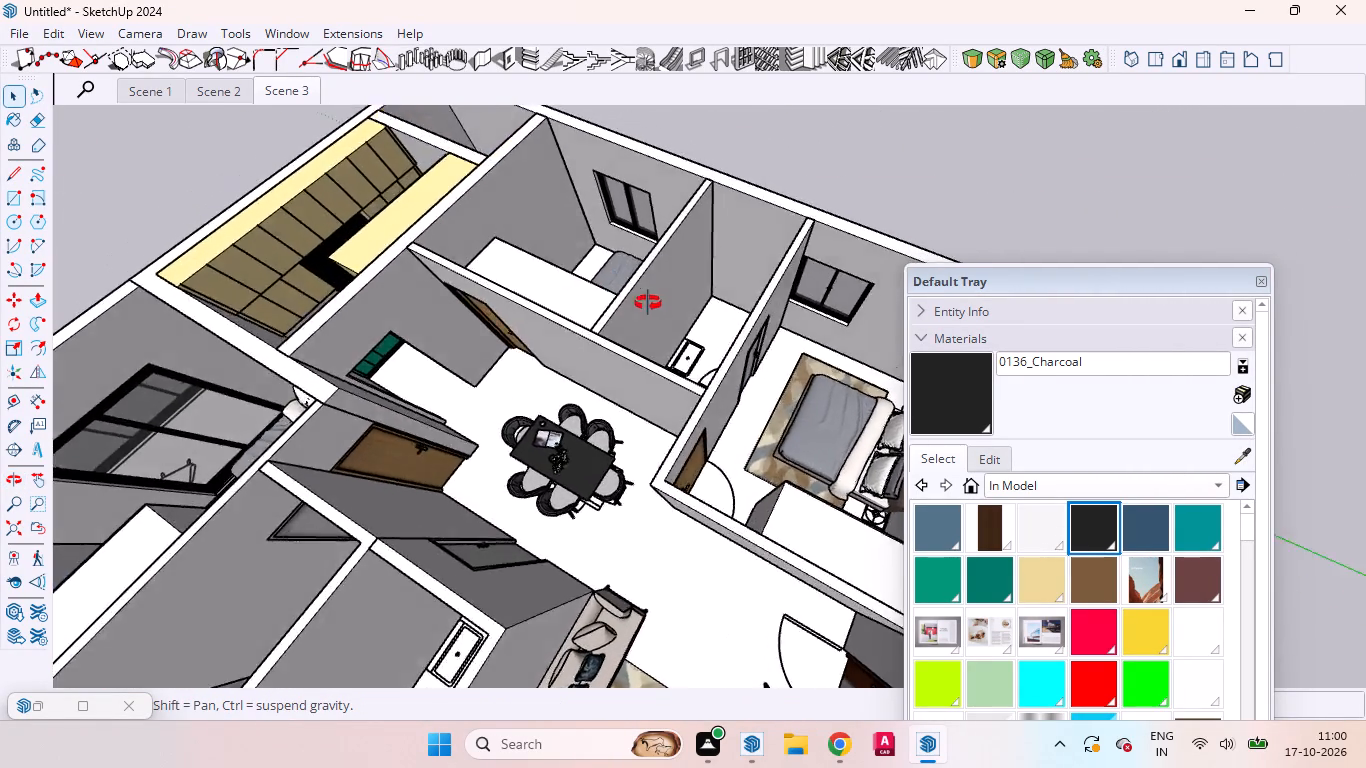
middle_drag(648, 303, 686, 382)
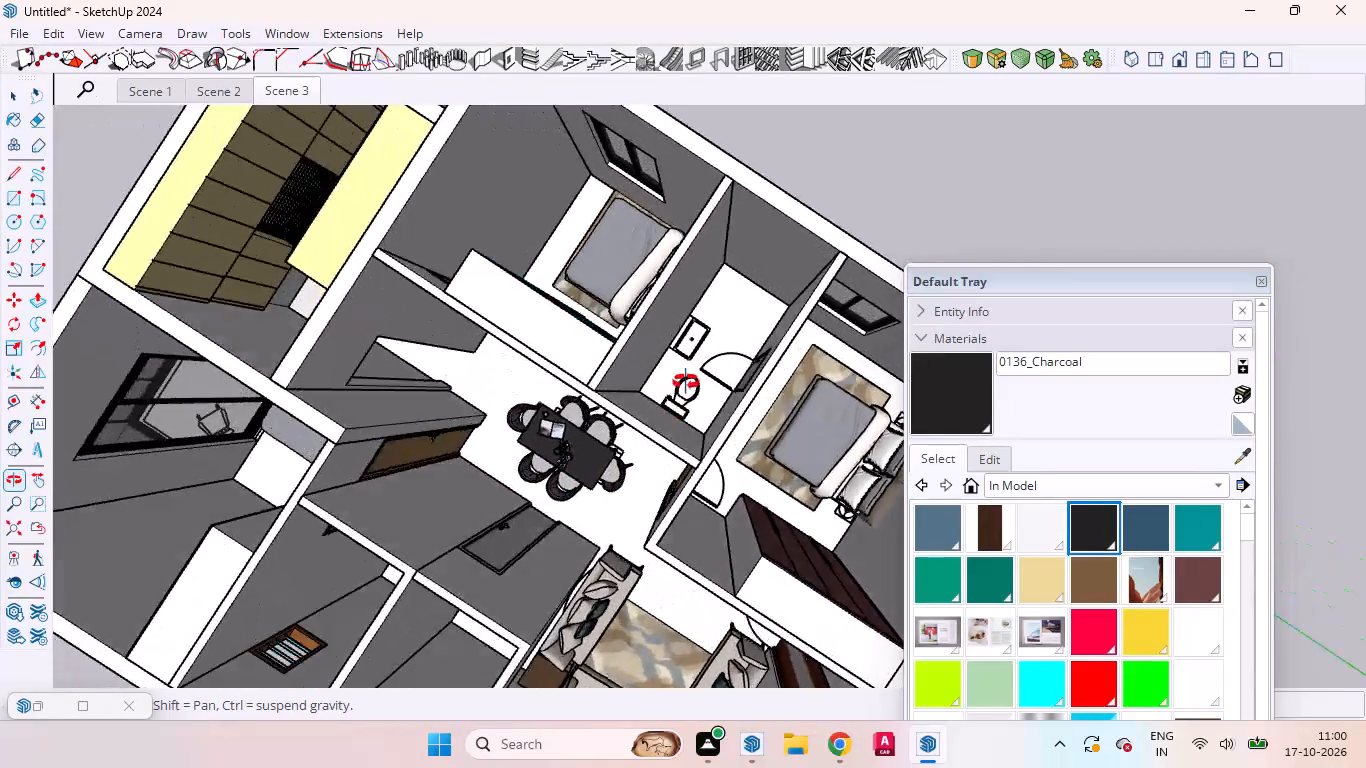
middle_drag(686, 382, 709, 347)
scroll(410, 349, down, 3)
scroll(522, 321, down, 4)
scroll(562, 331, up, 2)
scroll(565, 331, down, 4)
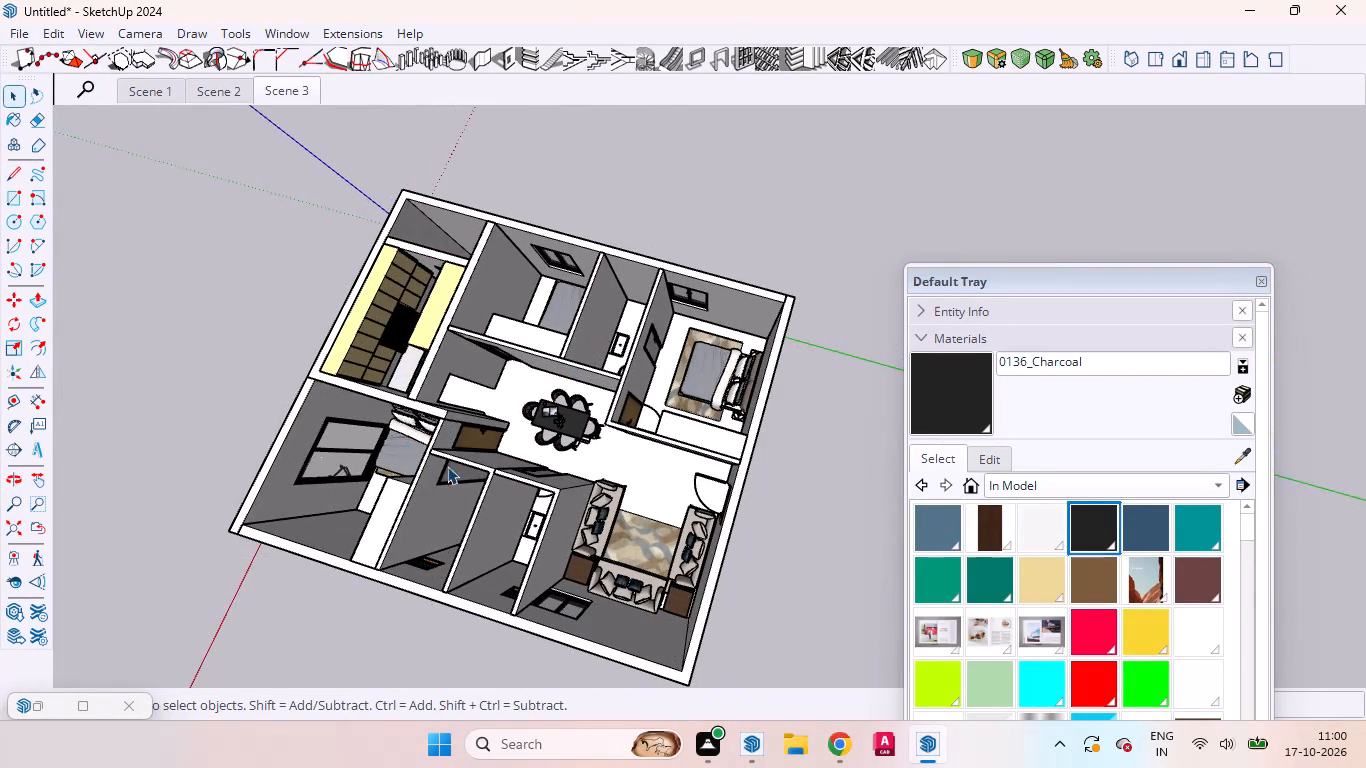
scroll(475, 507, up, 2)
scroll(479, 506, down, 1)
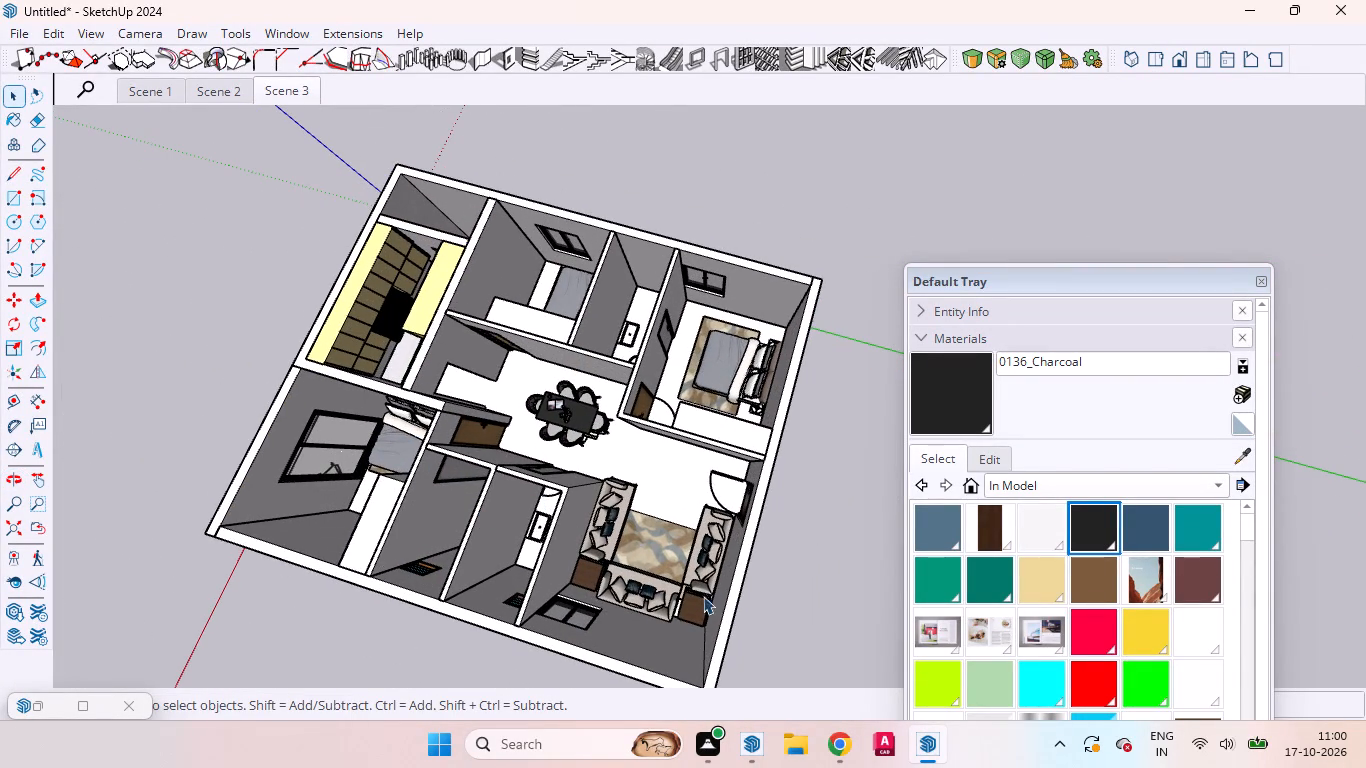
Place guides on the living room's blank wall, one 6" above its bottom edge and another 12" above that guide.
middle_drag(703, 596, 846, 367)
scroll(722, 389, up, 9)
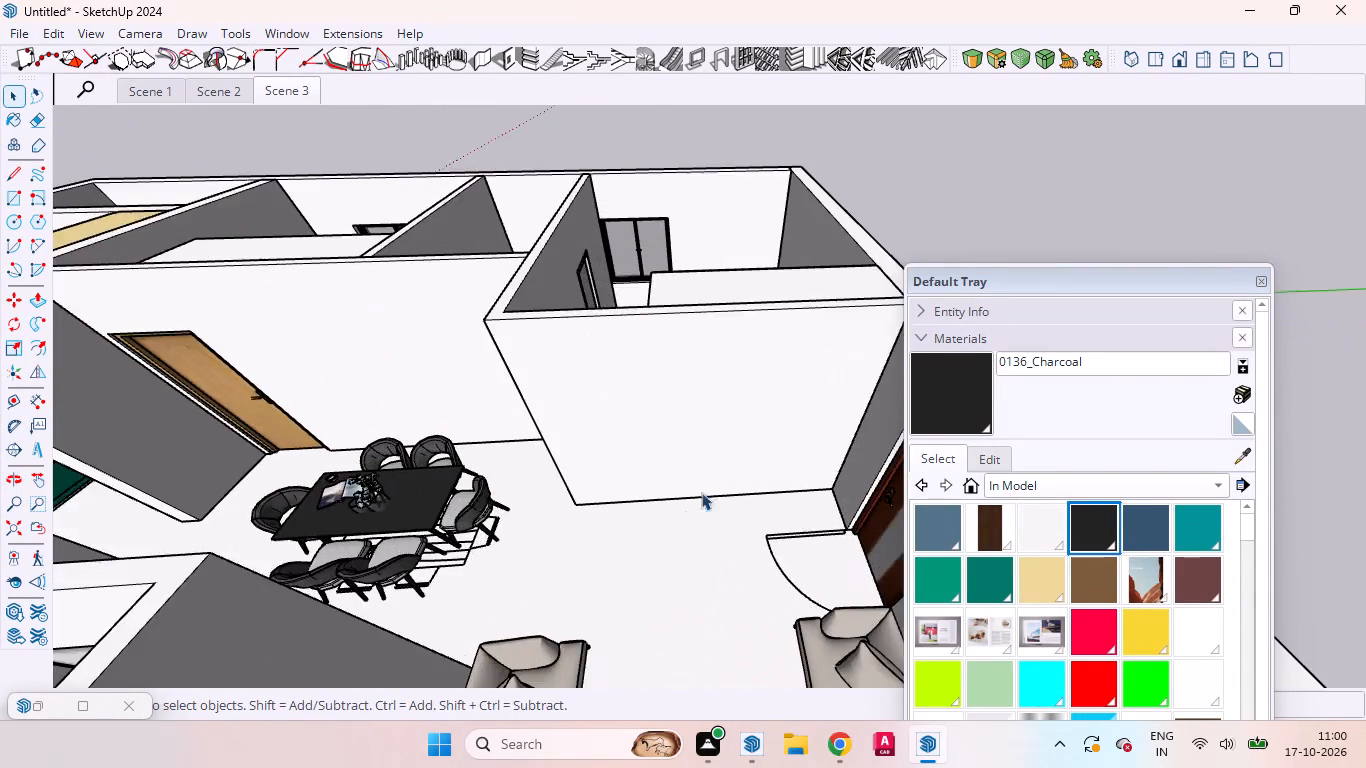
middle_drag(685, 511, 731, 446)
scroll(805, 430, up, 3)
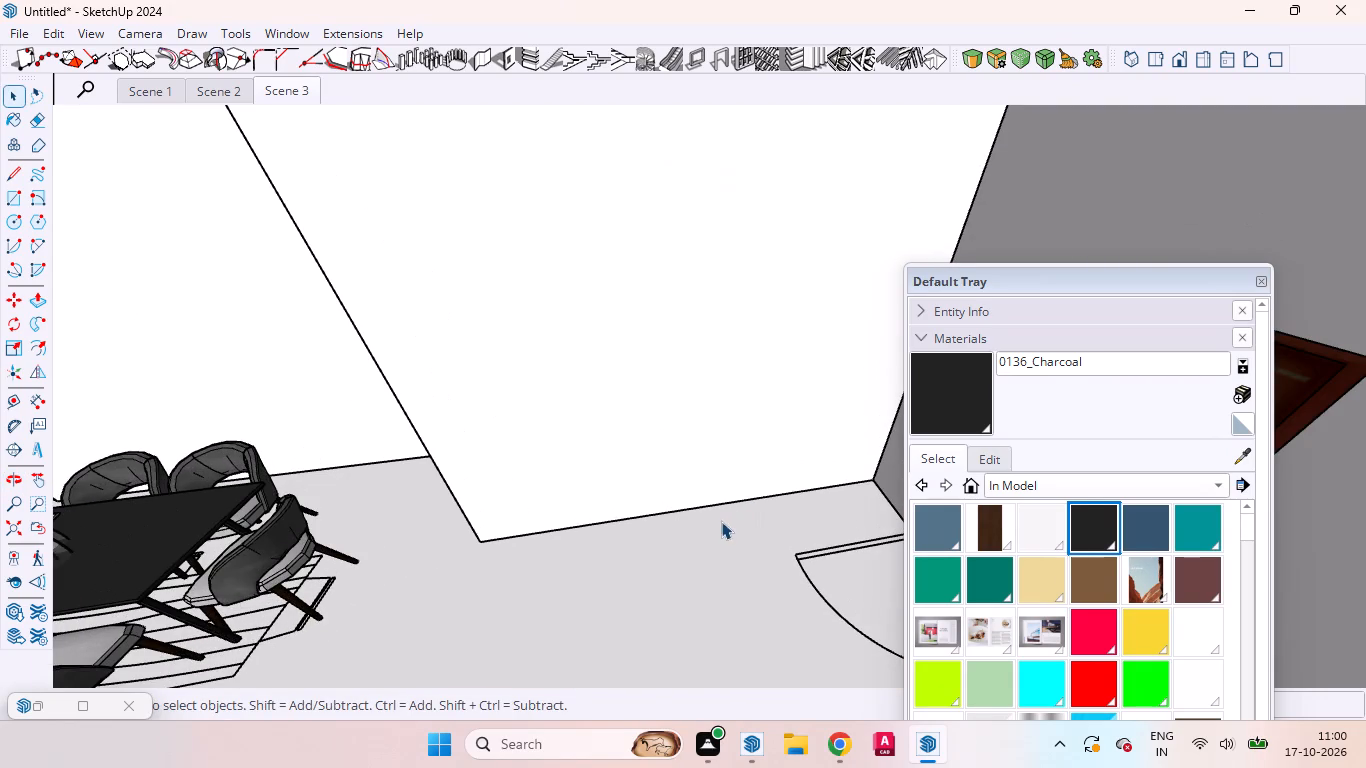
scroll(634, 507, up, 1)
middle_drag(646, 509, 808, 521)
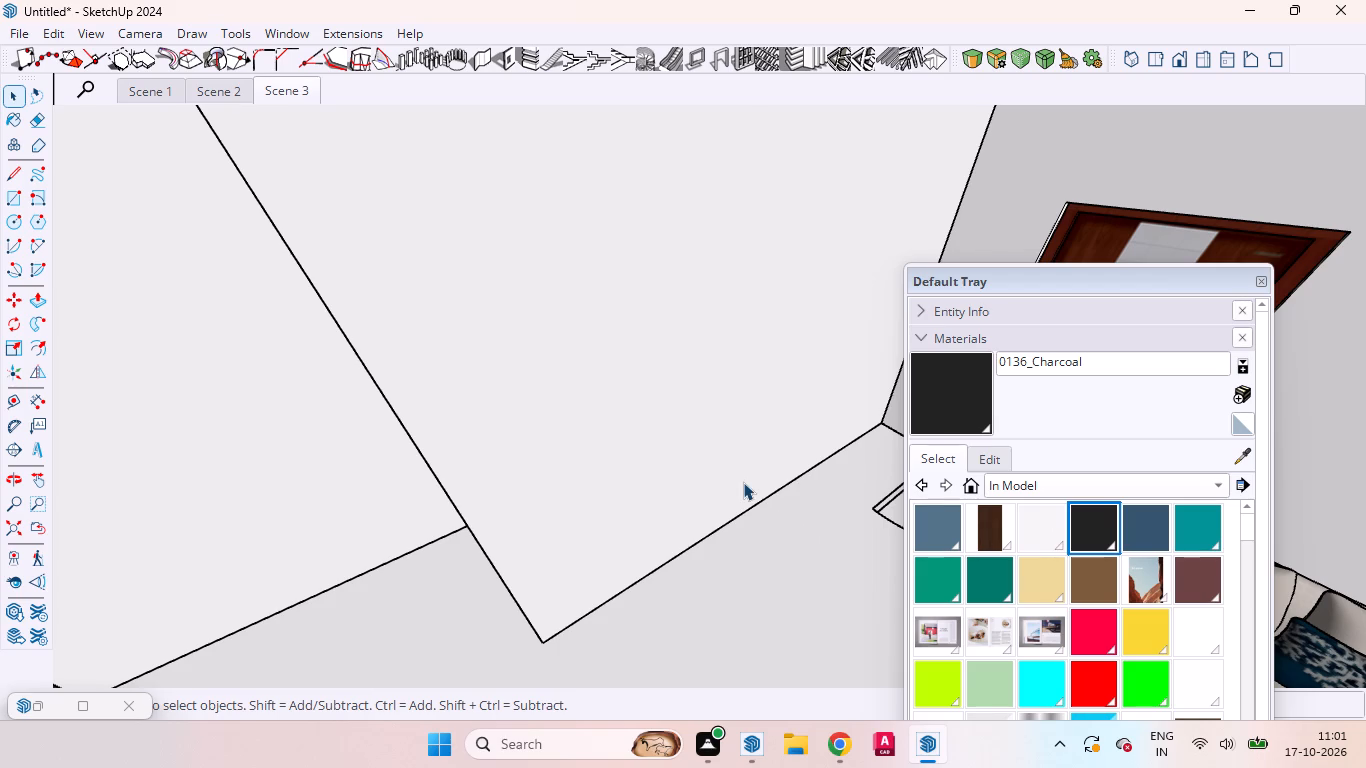
key(t)
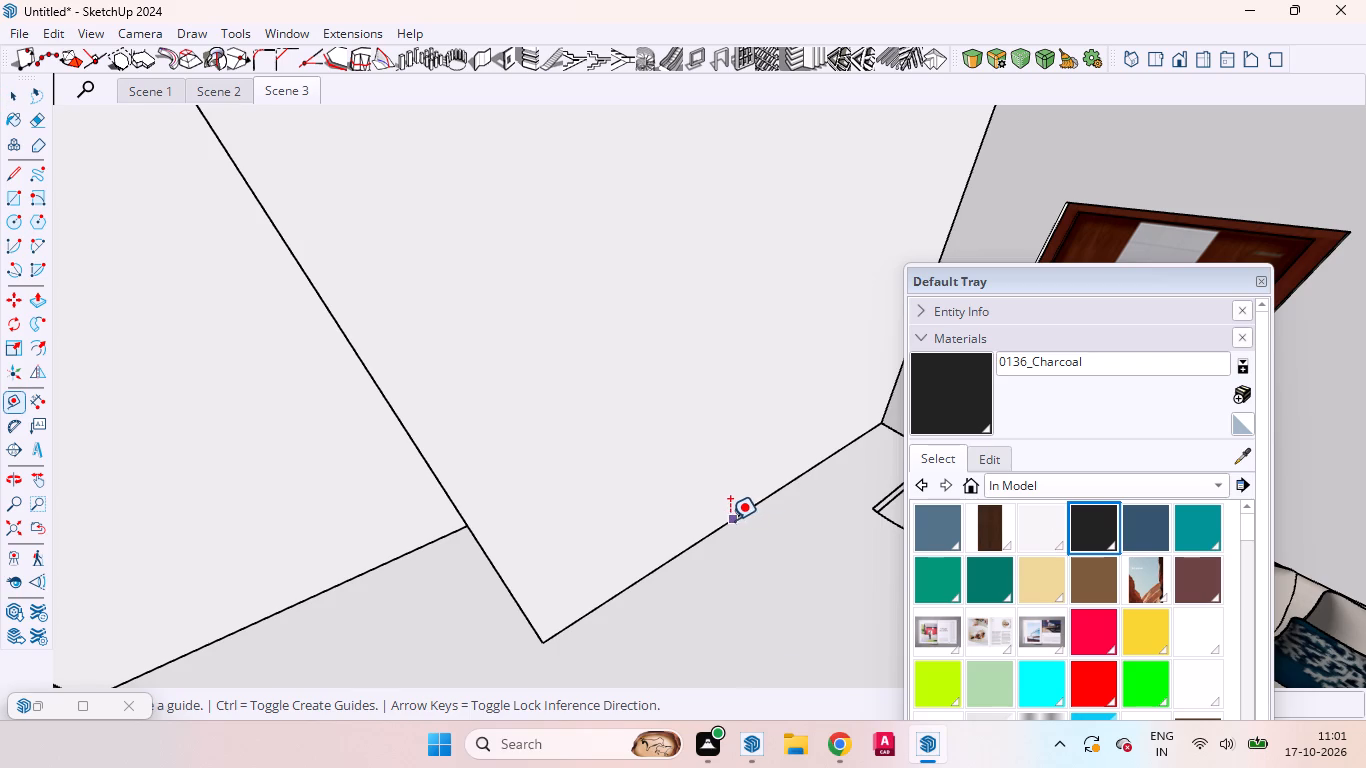
click(729, 520)
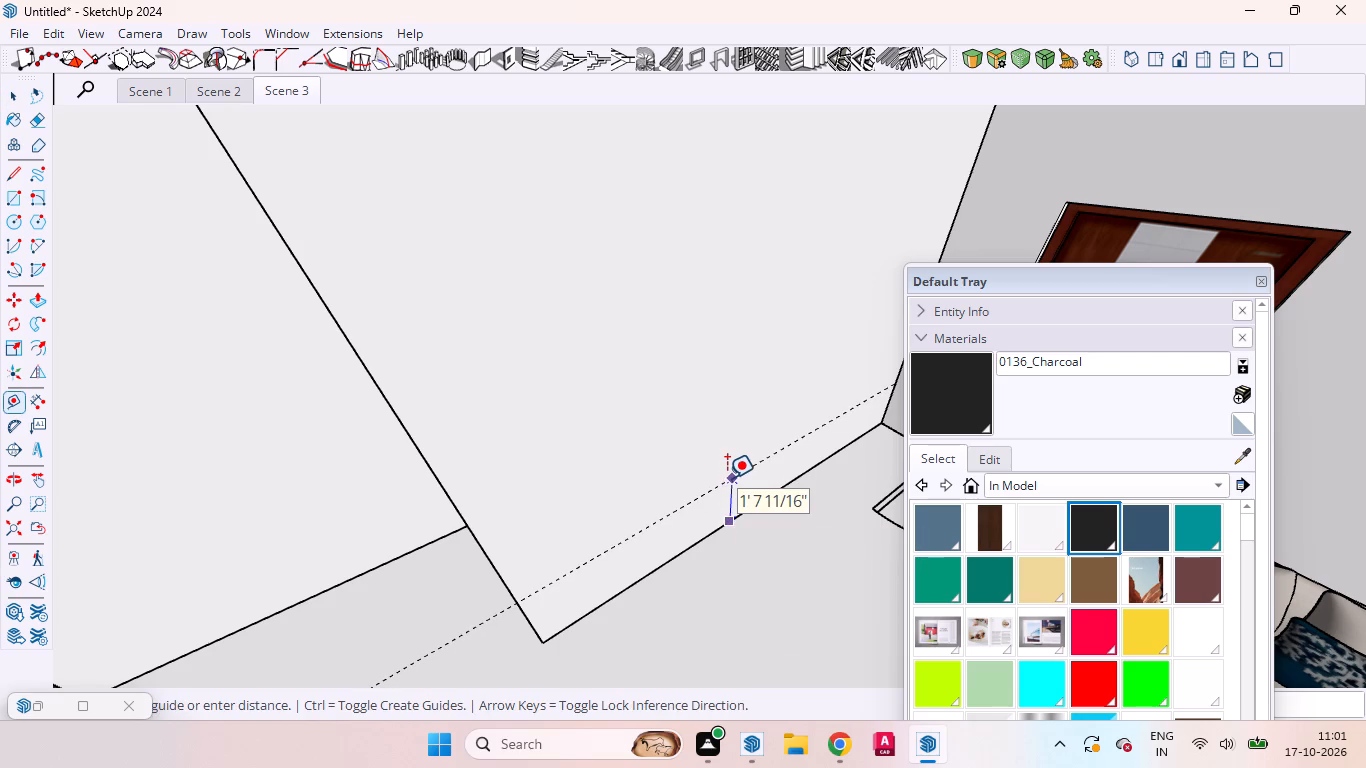
key(6)
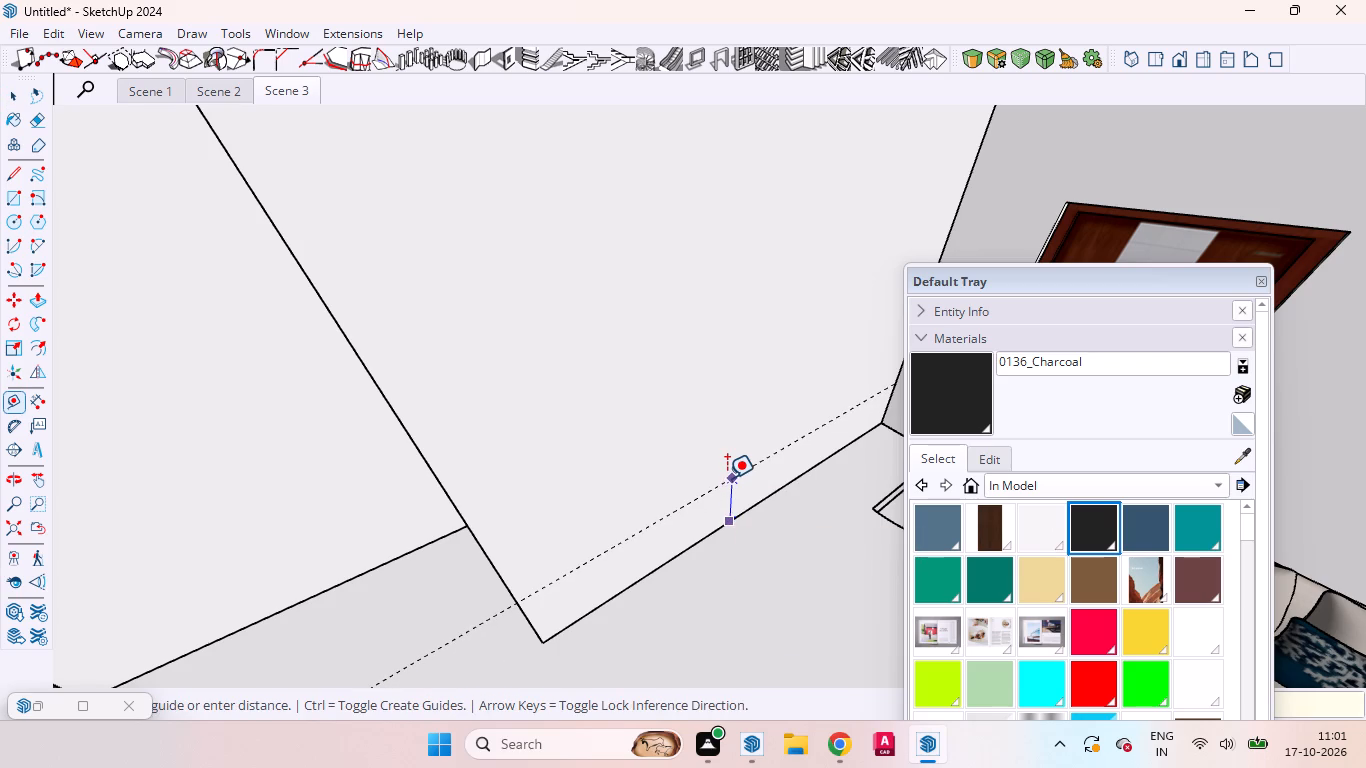
key(Return)
click(732, 505)
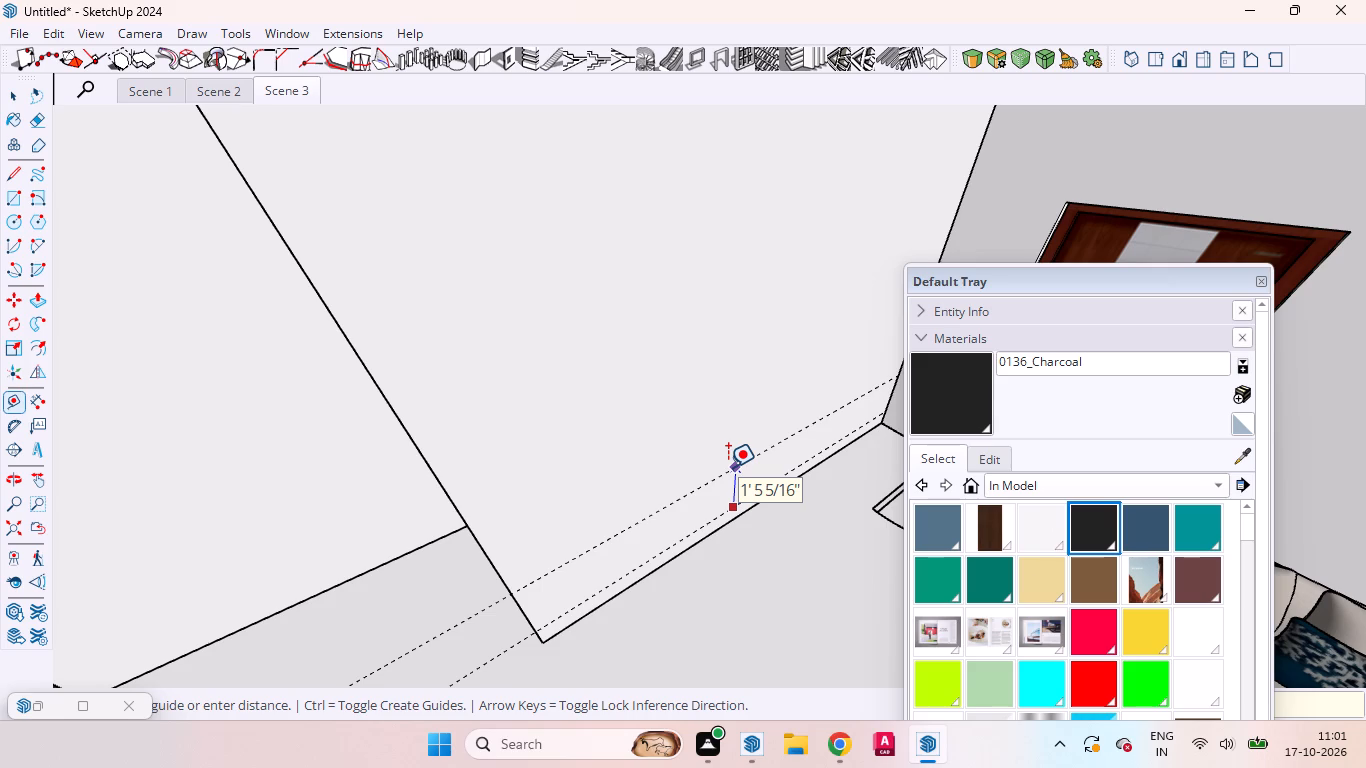
text(12)
key(Return)
key(space)
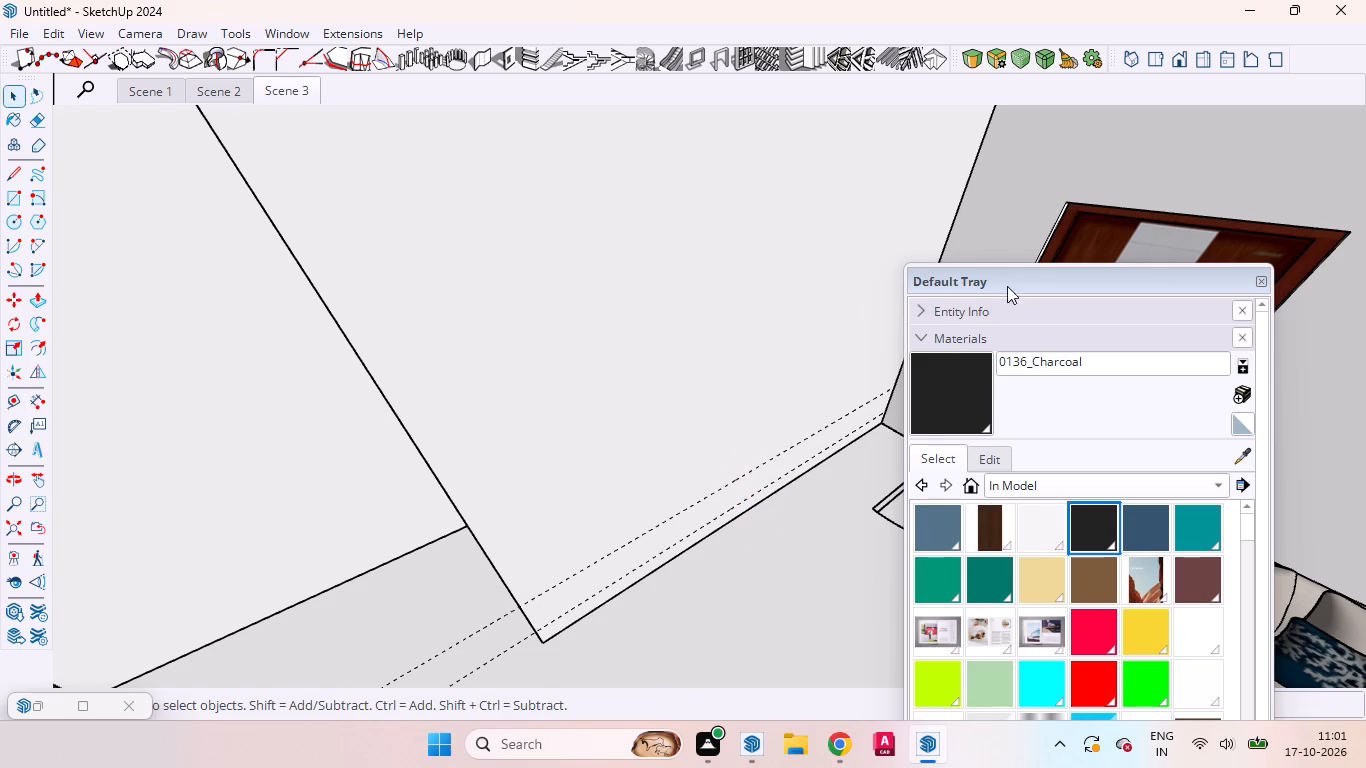
Move the Default Tray clear of the wall being modelled.
drag(1032, 278, 1216, 527)
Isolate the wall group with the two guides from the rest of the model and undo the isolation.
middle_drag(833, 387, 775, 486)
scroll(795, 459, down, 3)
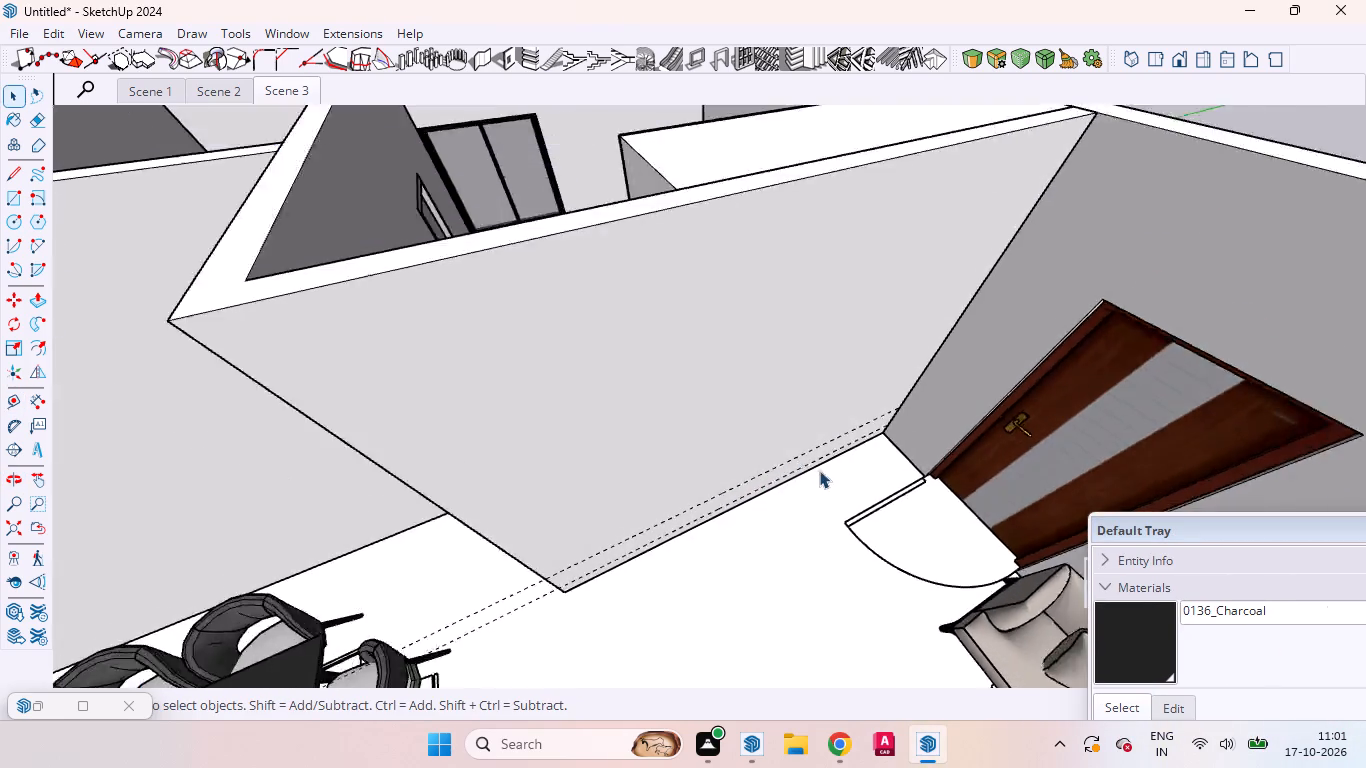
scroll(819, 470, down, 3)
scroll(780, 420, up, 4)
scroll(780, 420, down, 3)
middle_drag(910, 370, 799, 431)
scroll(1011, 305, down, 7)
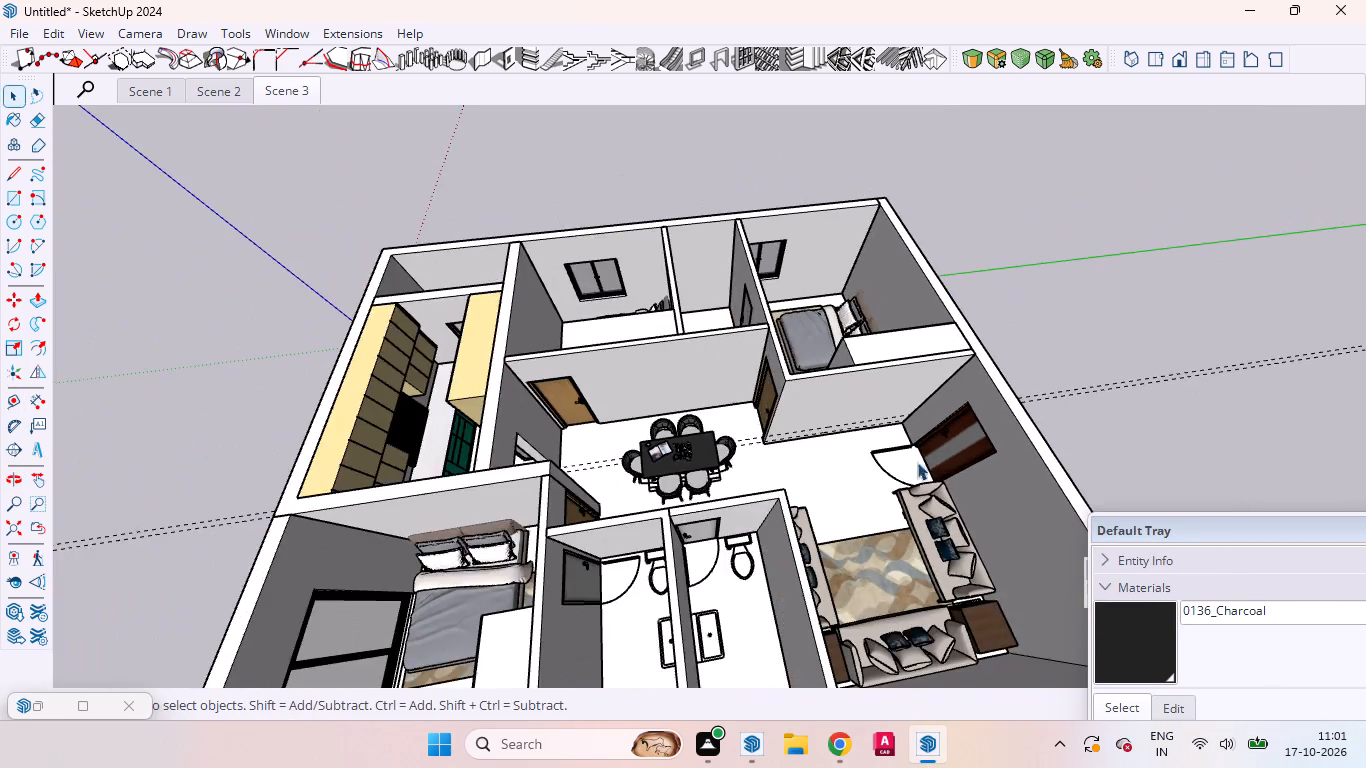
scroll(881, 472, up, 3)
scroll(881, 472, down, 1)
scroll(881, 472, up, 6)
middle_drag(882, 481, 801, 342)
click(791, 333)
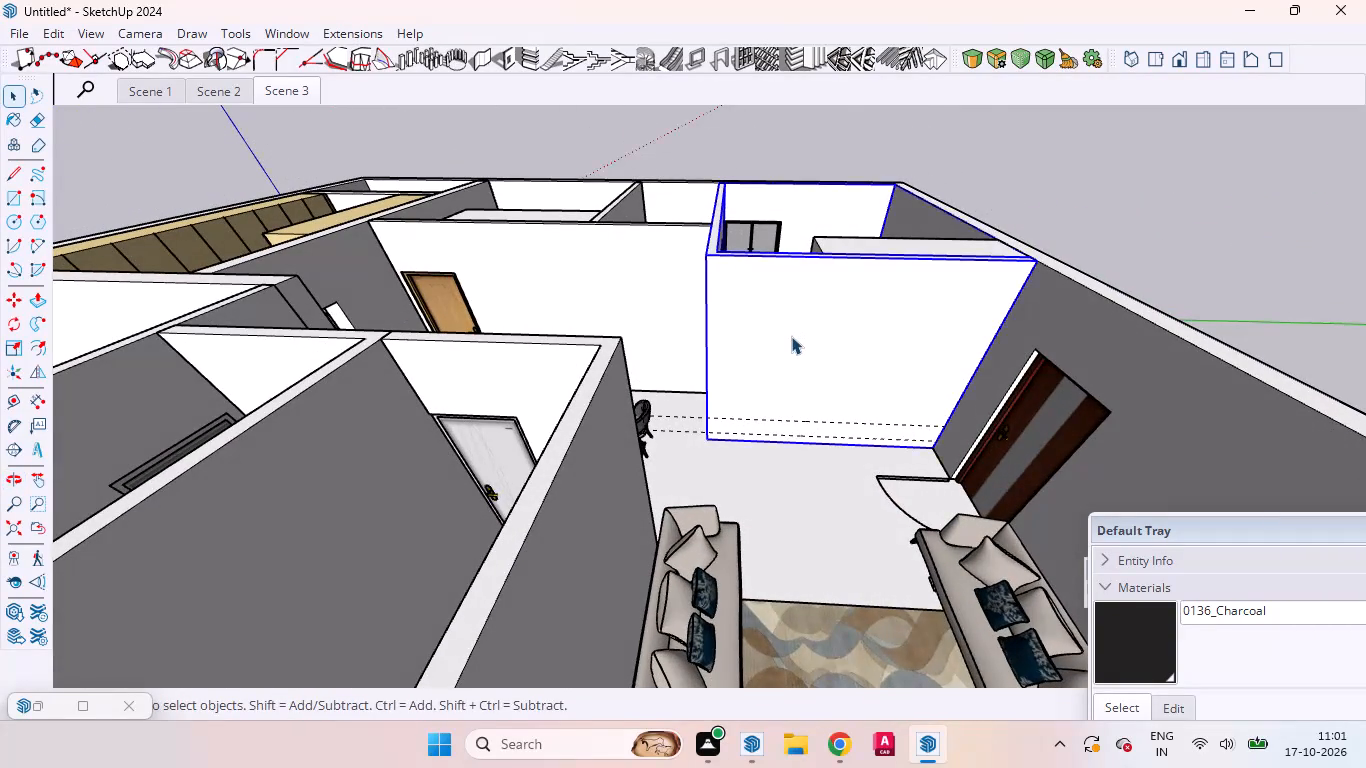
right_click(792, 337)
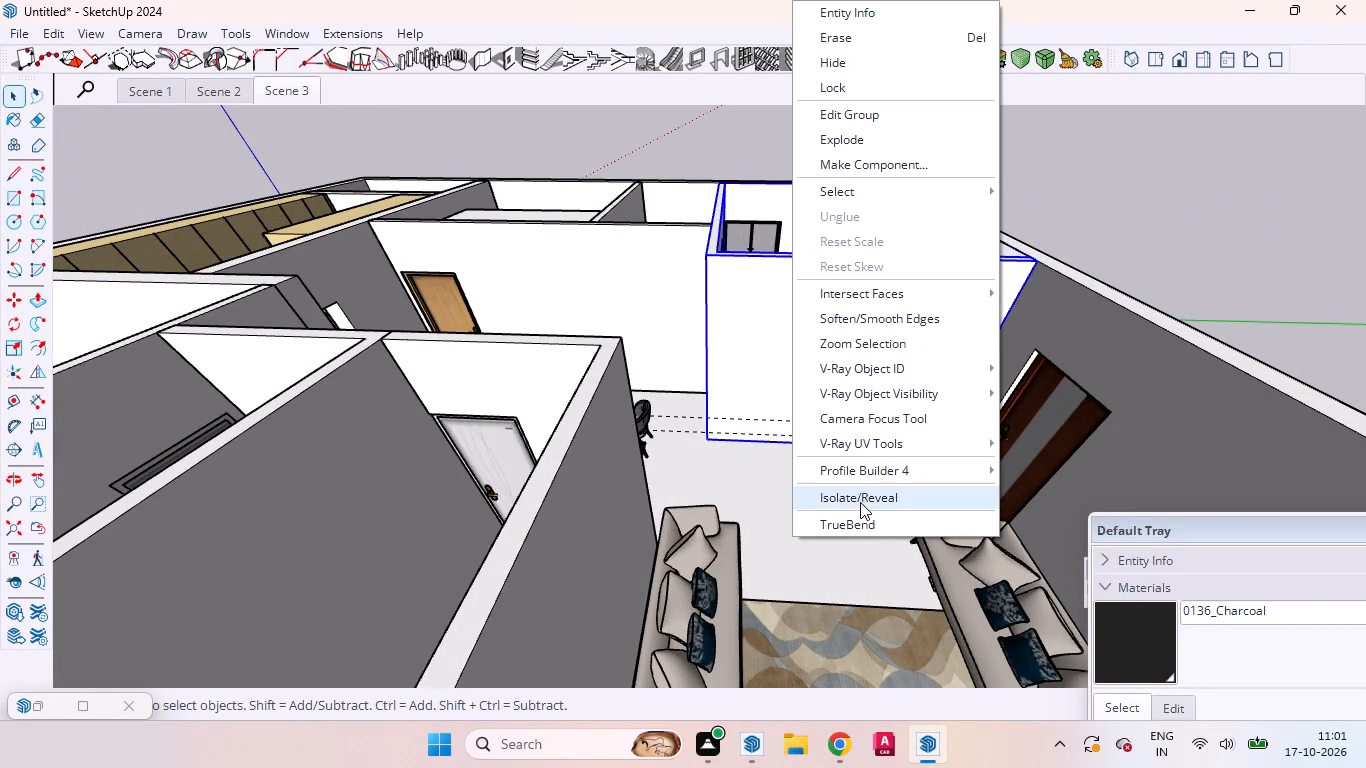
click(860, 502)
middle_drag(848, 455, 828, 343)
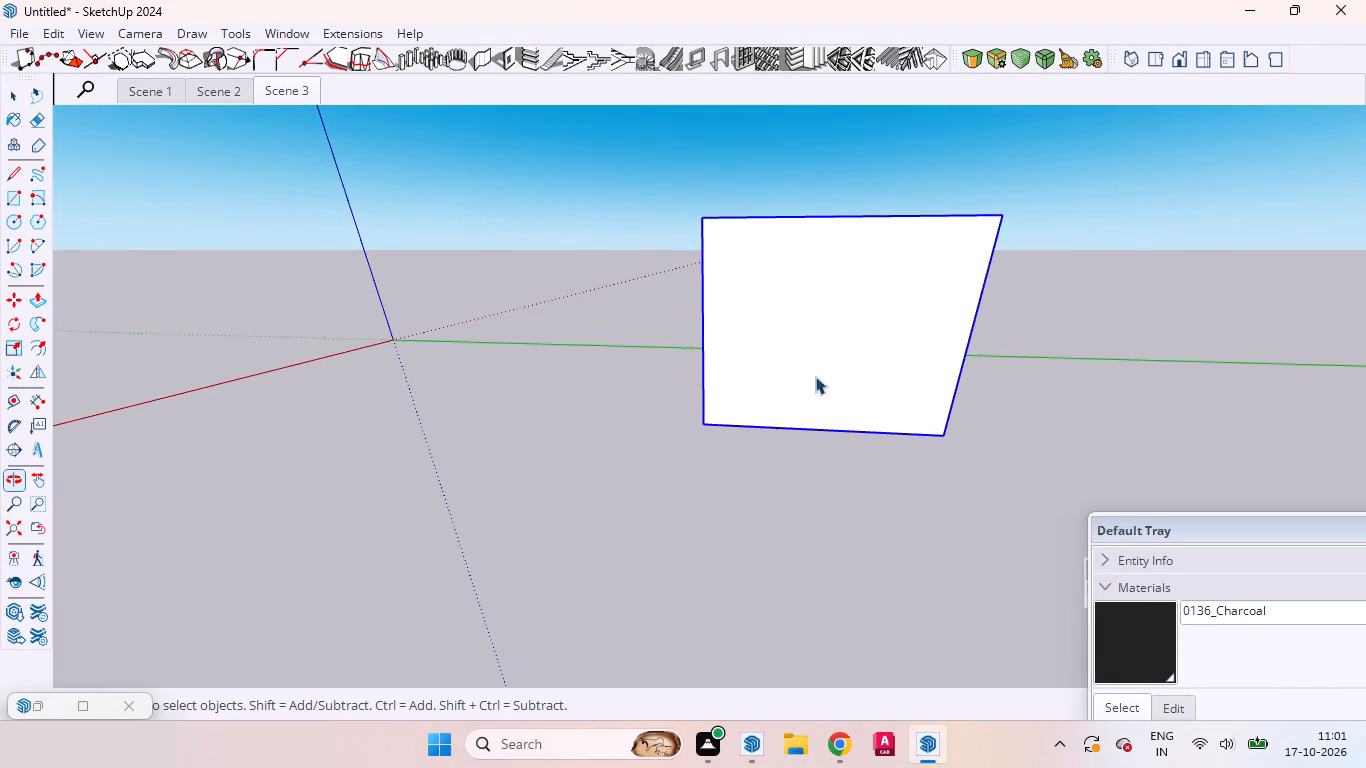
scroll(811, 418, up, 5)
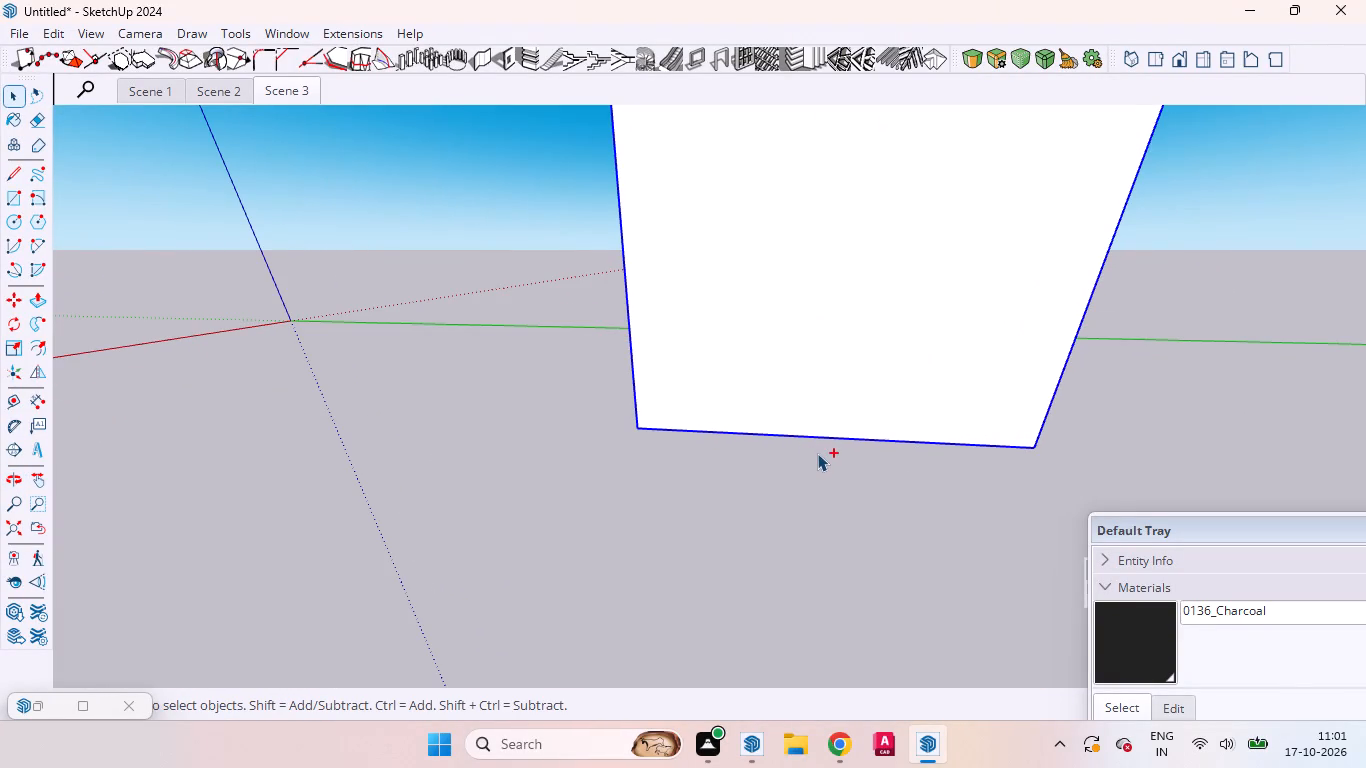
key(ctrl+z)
Create a new empty group, with nothing selected, for modelling on the blank living room wall.
middle_drag(826, 450, 812, 438)
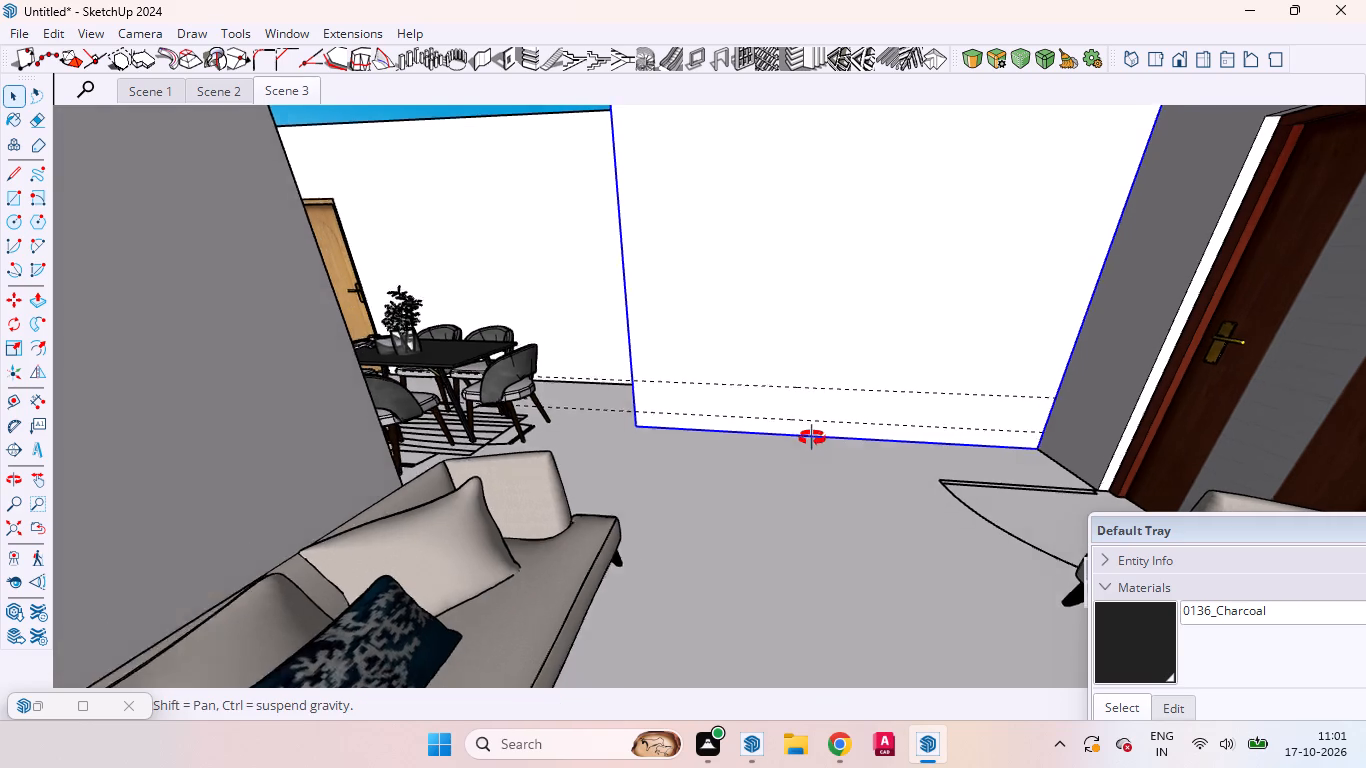
middle_drag(812, 438, 809, 436)
scroll(804, 421, down, 1)
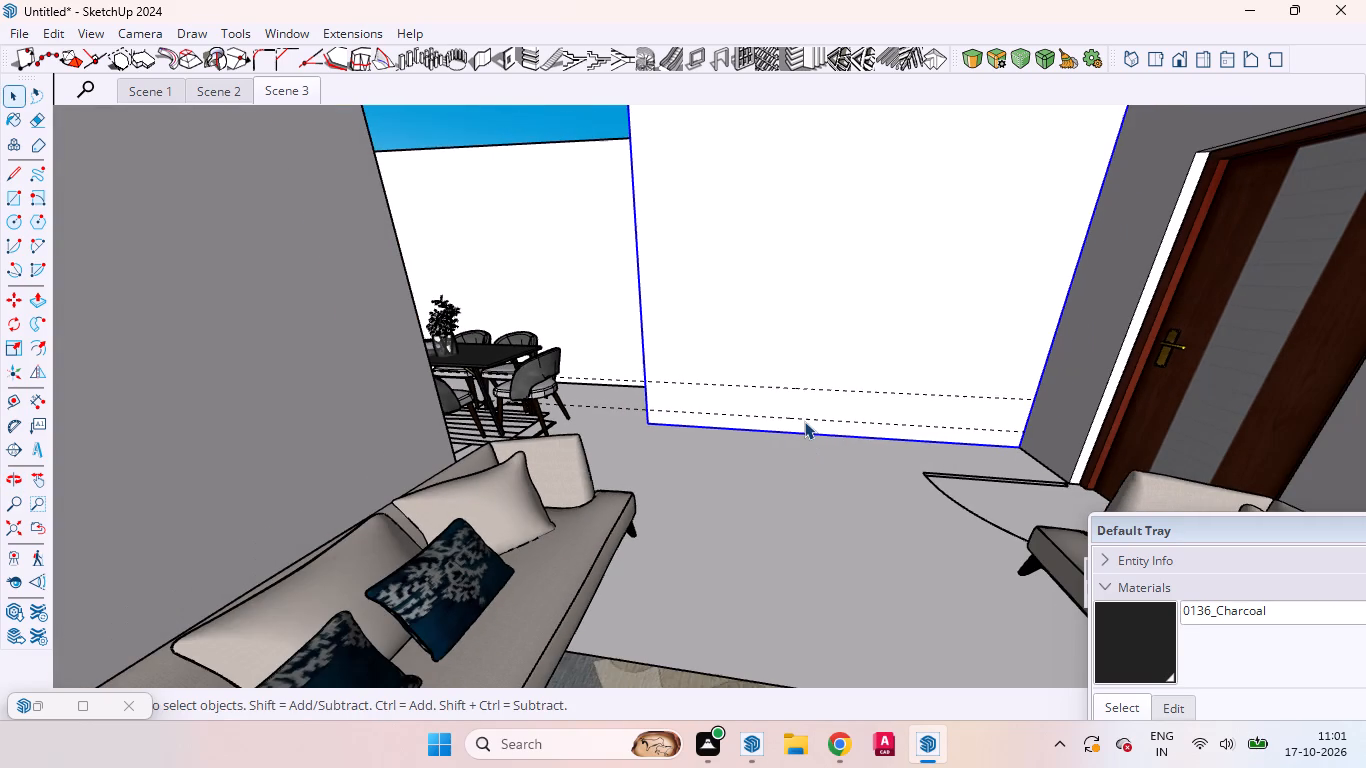
middle_drag(828, 243, 812, 263)
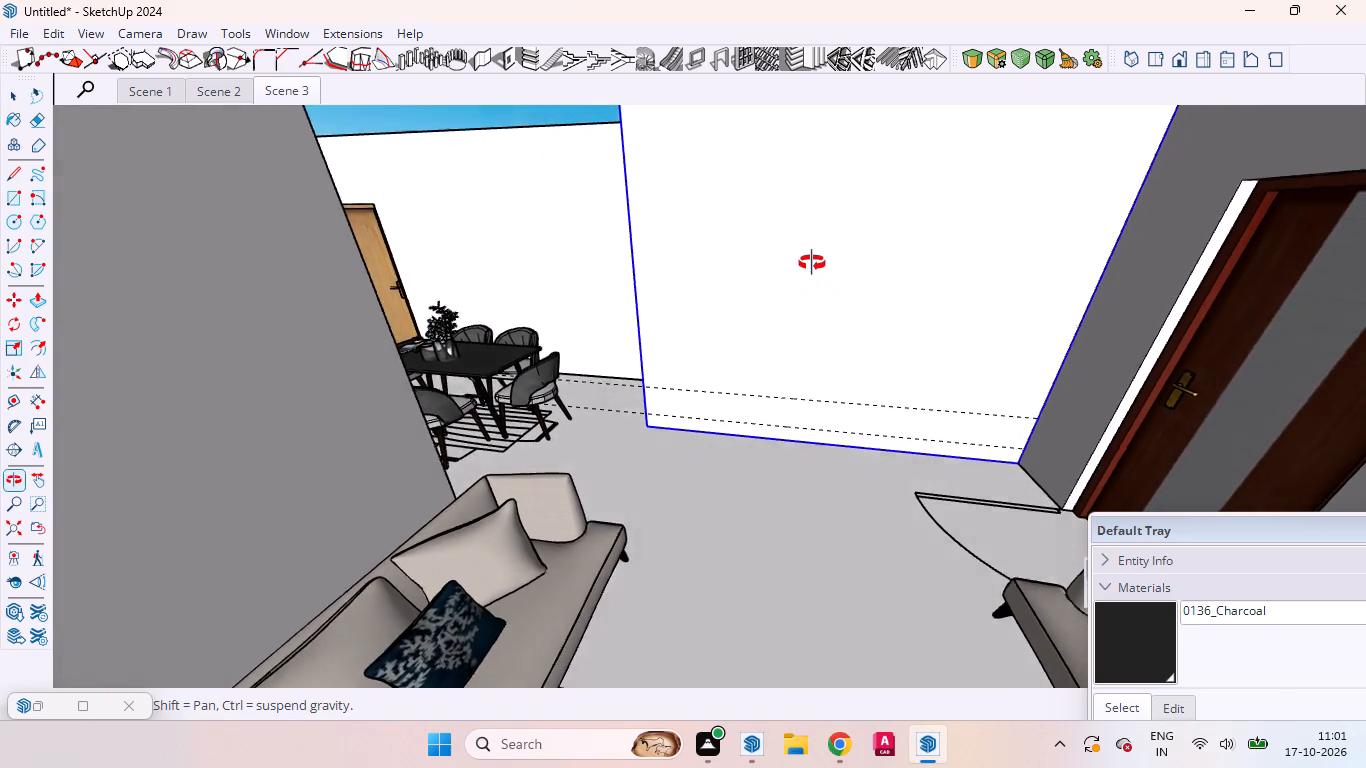
middle_drag(812, 263, 812, 258)
scroll(767, 395, up, 6)
scroll(738, 486, down, 4)
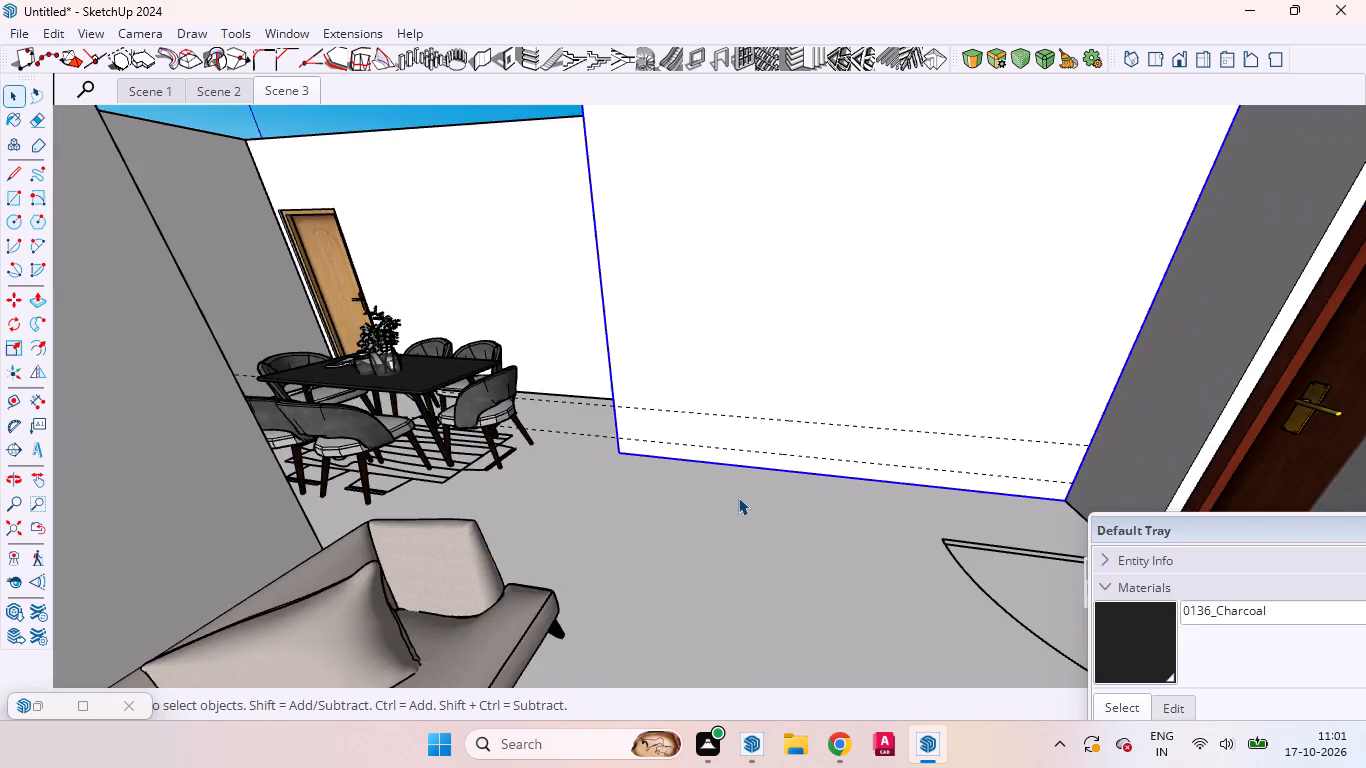
scroll(738, 498, down, 3)
click(846, 138)
right_click(841, 139)
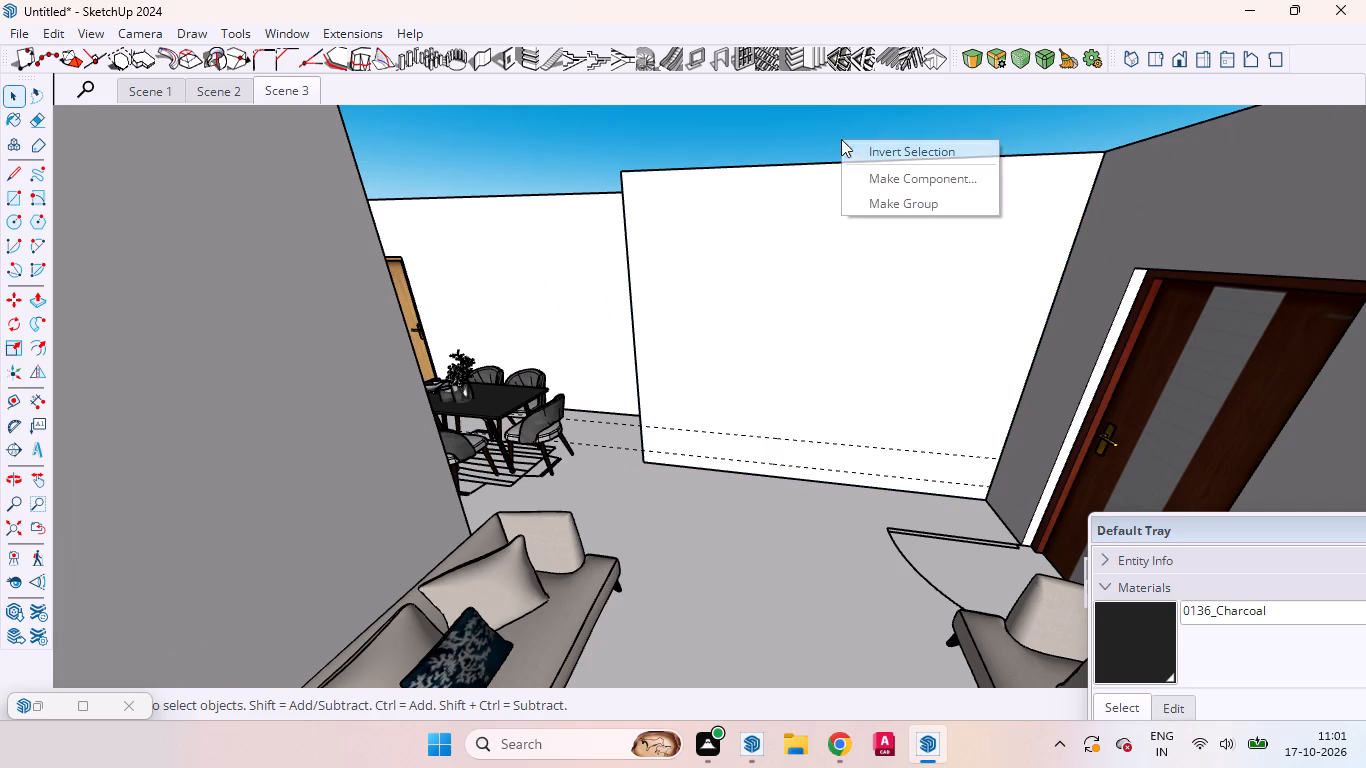
click(906, 212)
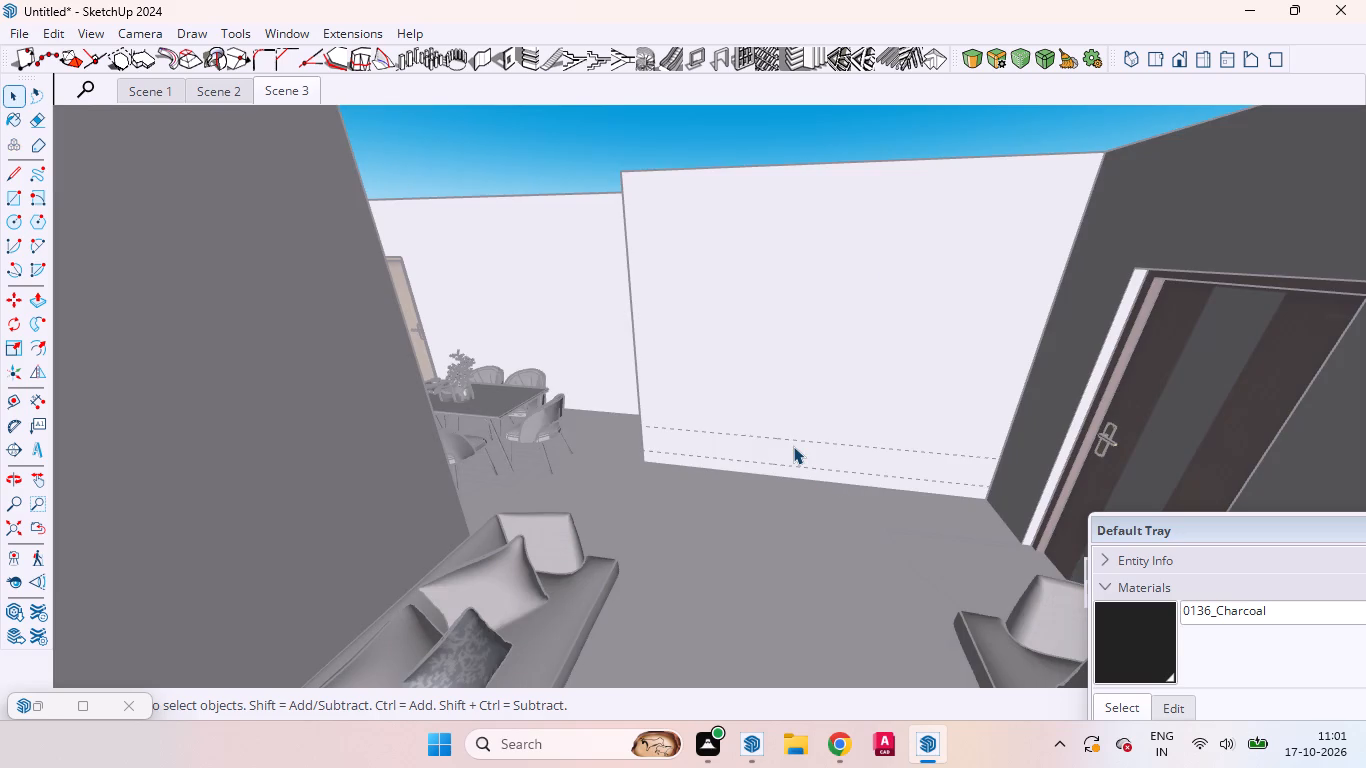
Draw a rectangle on the wall between the two guides, spanning the wall's full width.
key(r)
scroll(704, 444, up, 8)
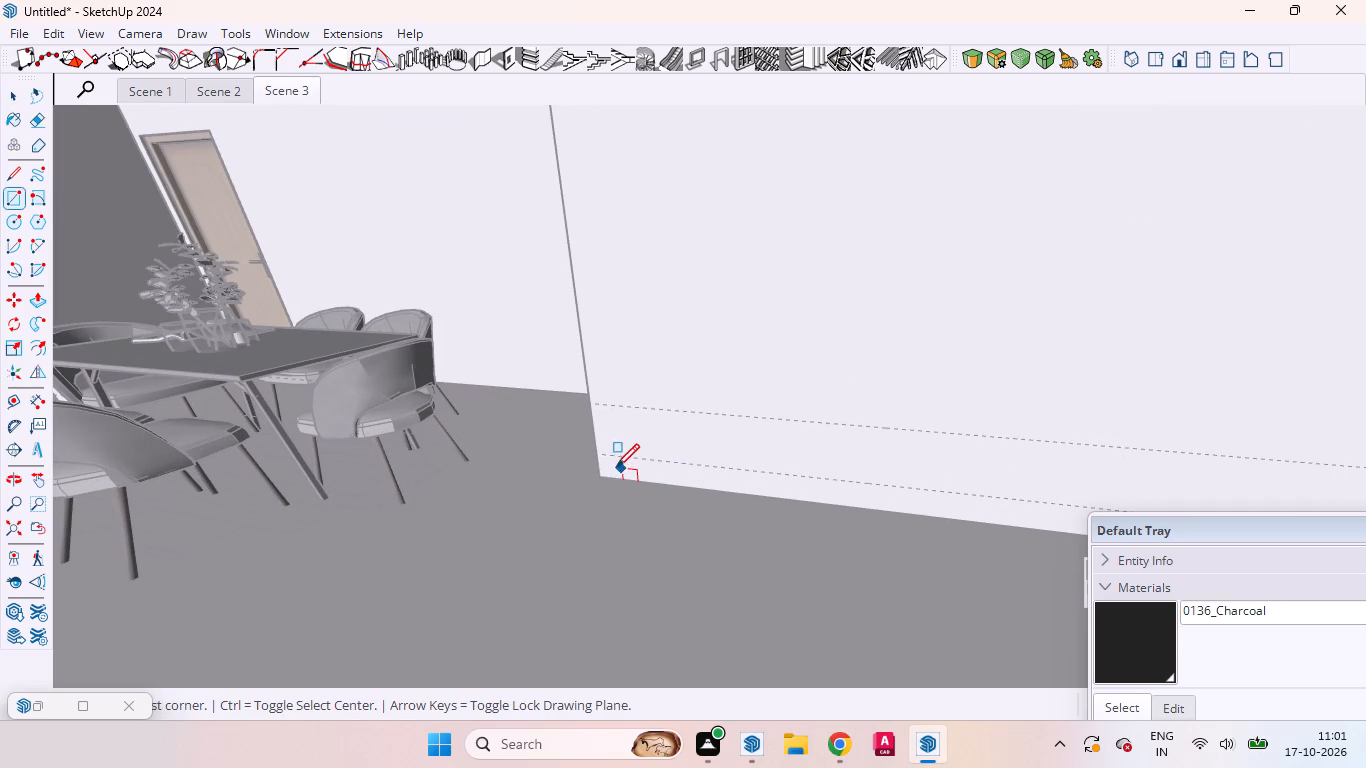
click(593, 452)
scroll(673, 429, down, 7)
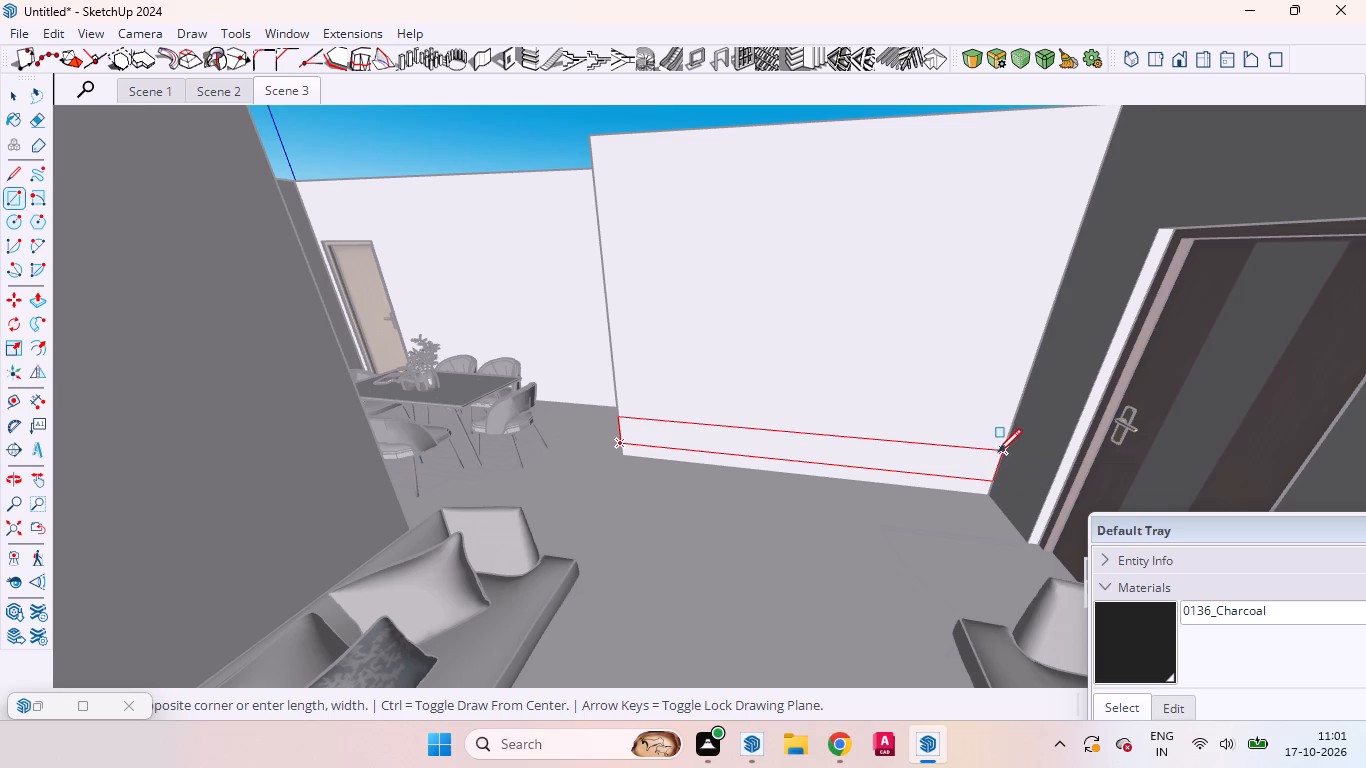
click(998, 452)
Extrude the full-width rectangle 13 inches out from the living room wall and leave the group.
key(p)
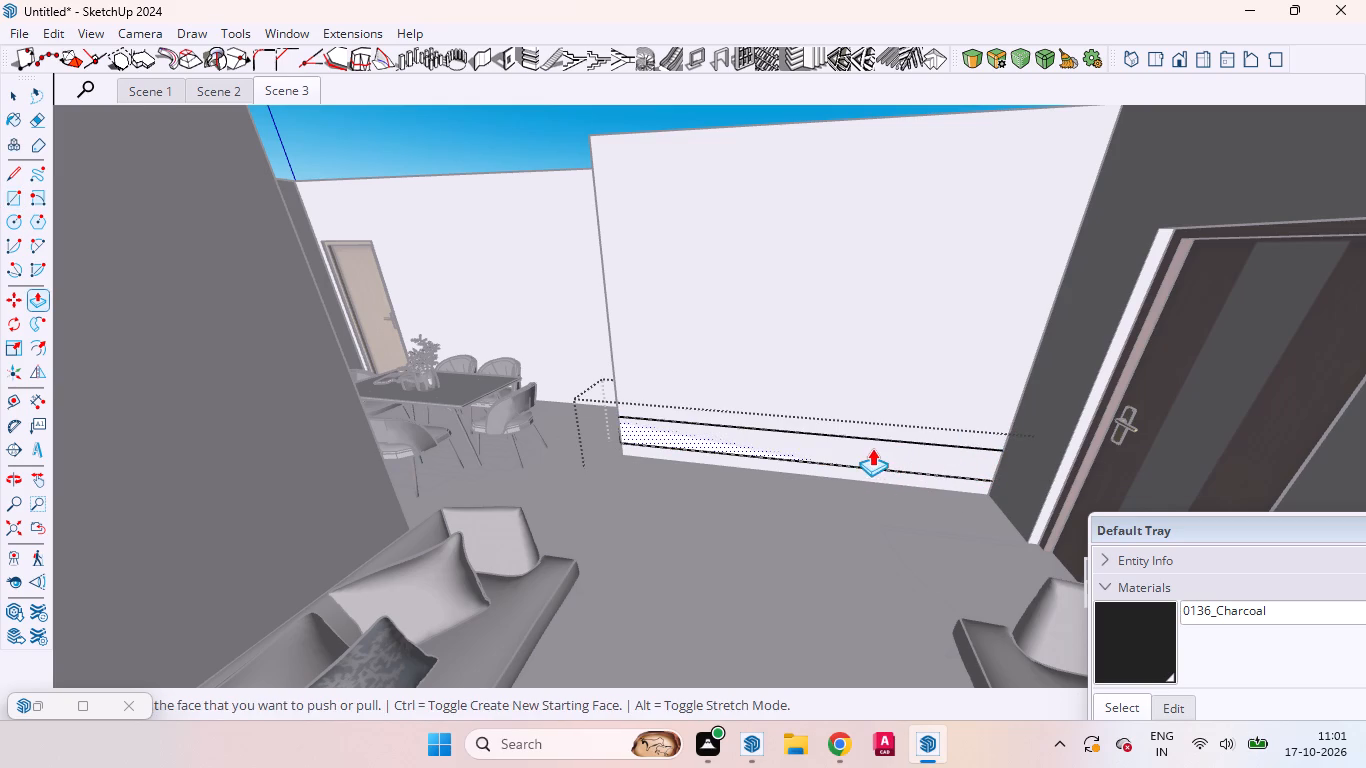
drag(872, 448, 882, 461)
text(13)
key(Return)
key(space)
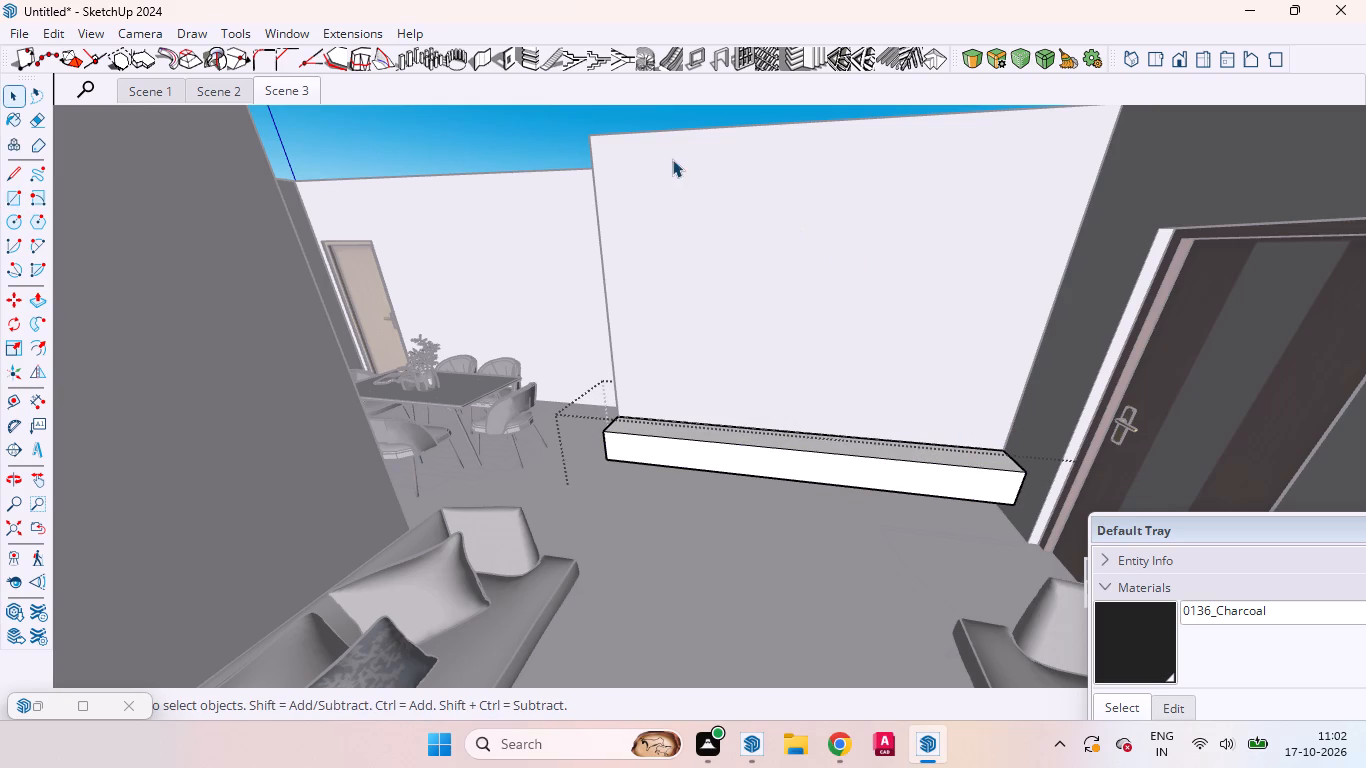
click(624, 110)
middle_drag(649, 289, 729, 314)
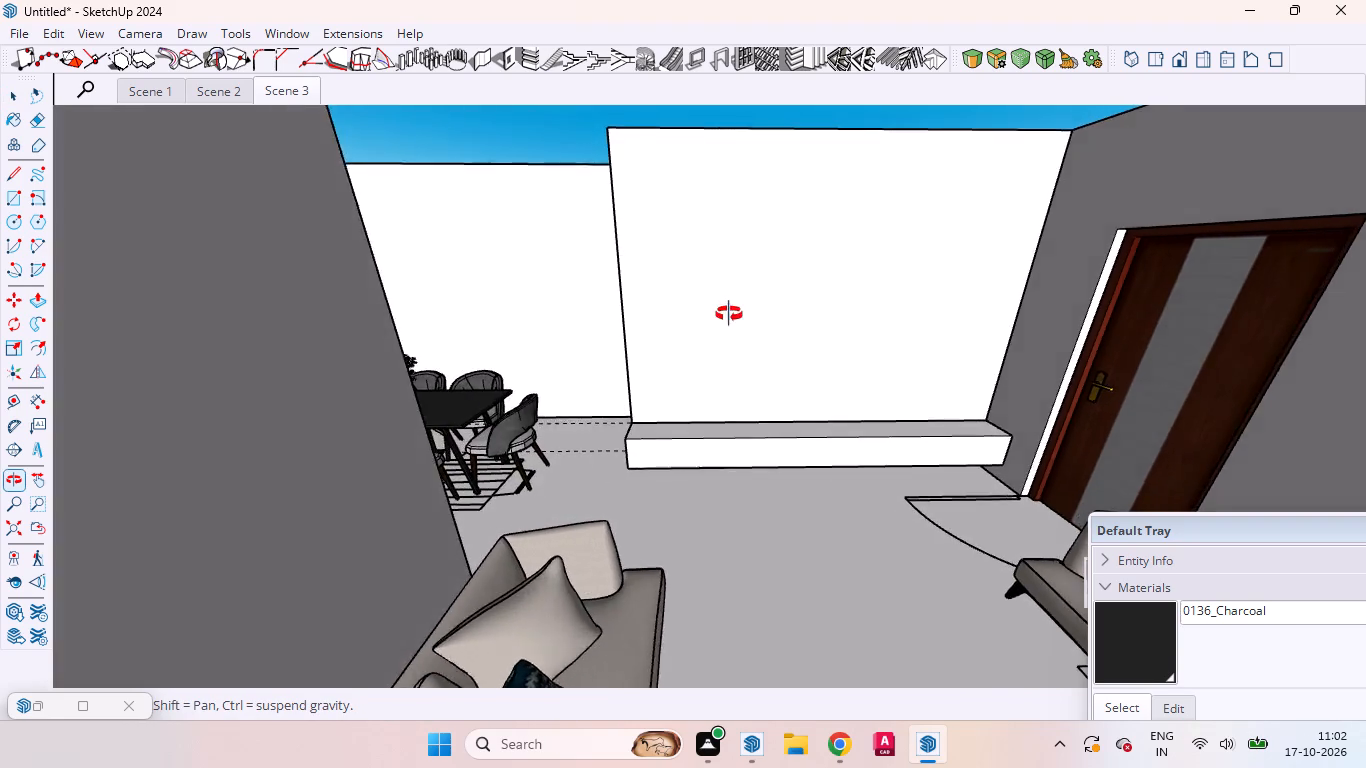
middle_drag(729, 314, 701, 317)
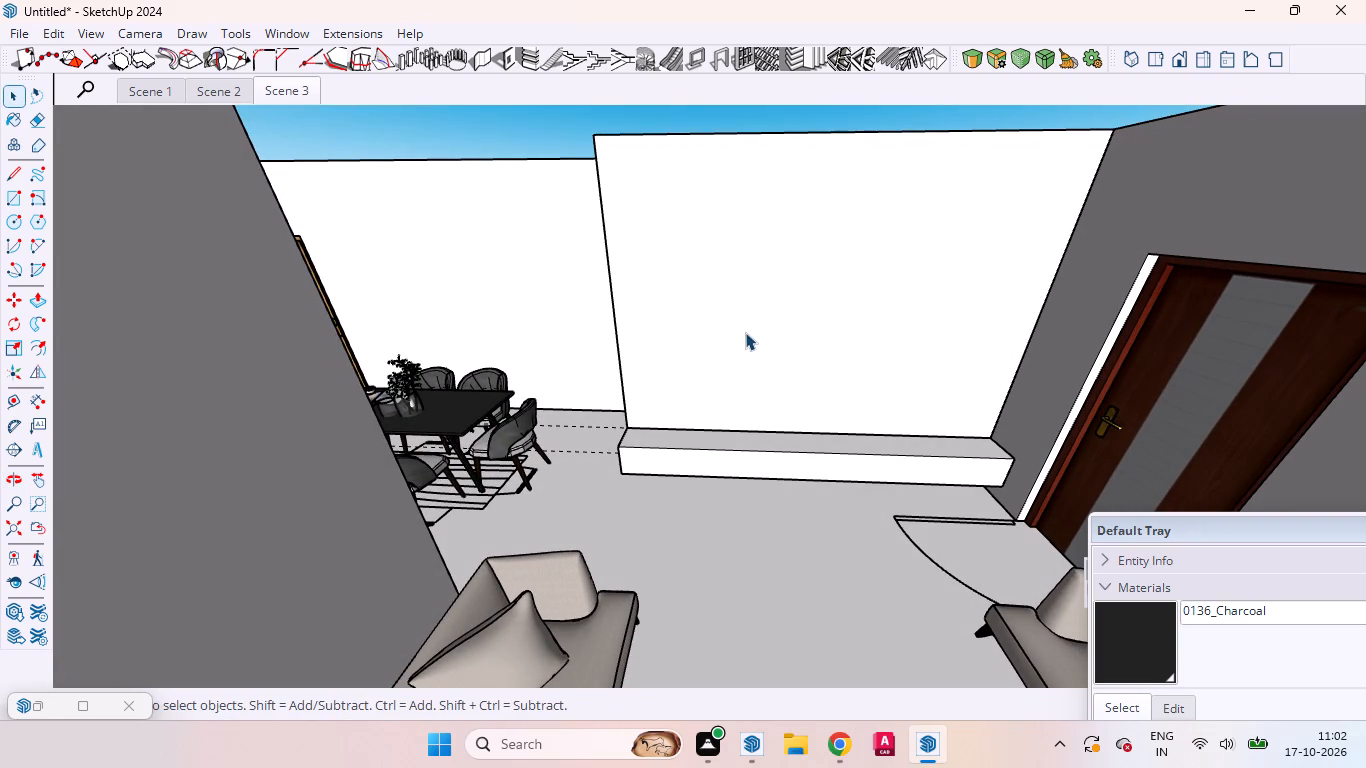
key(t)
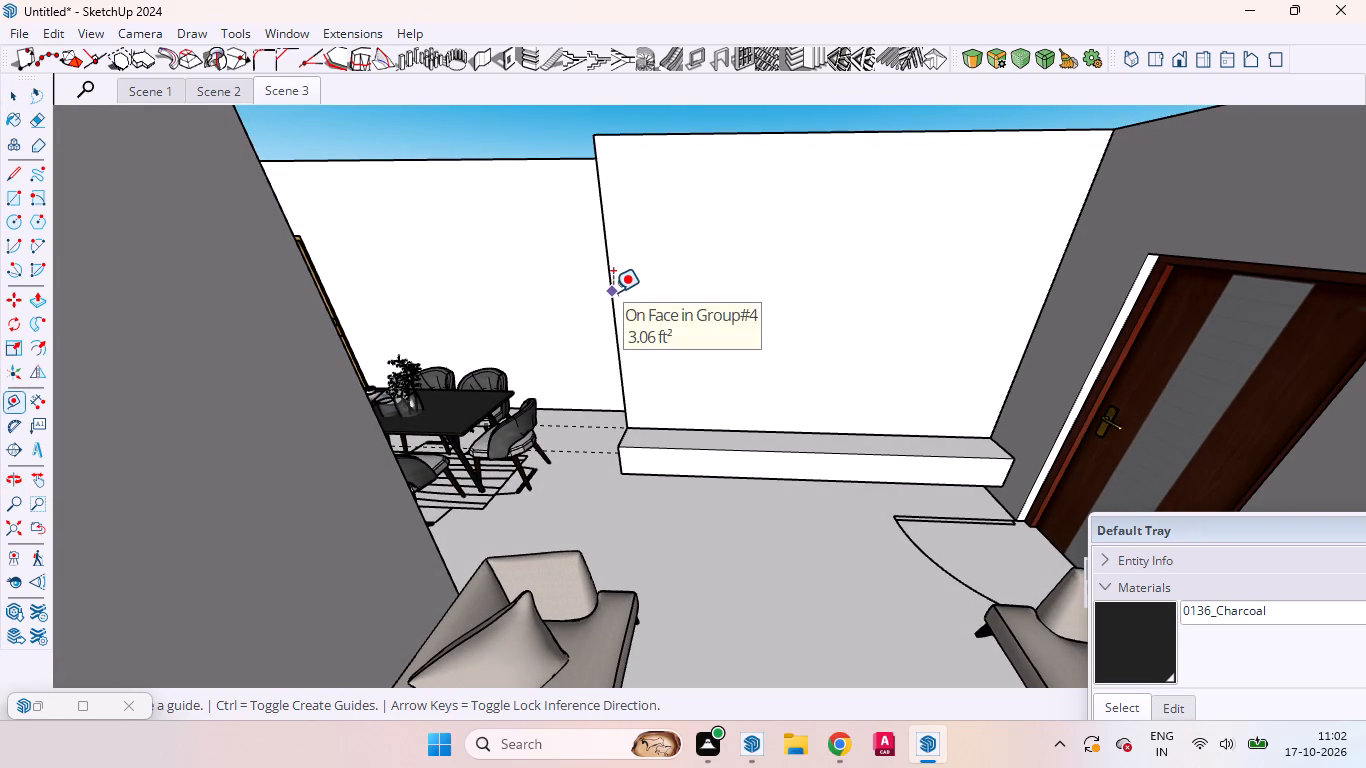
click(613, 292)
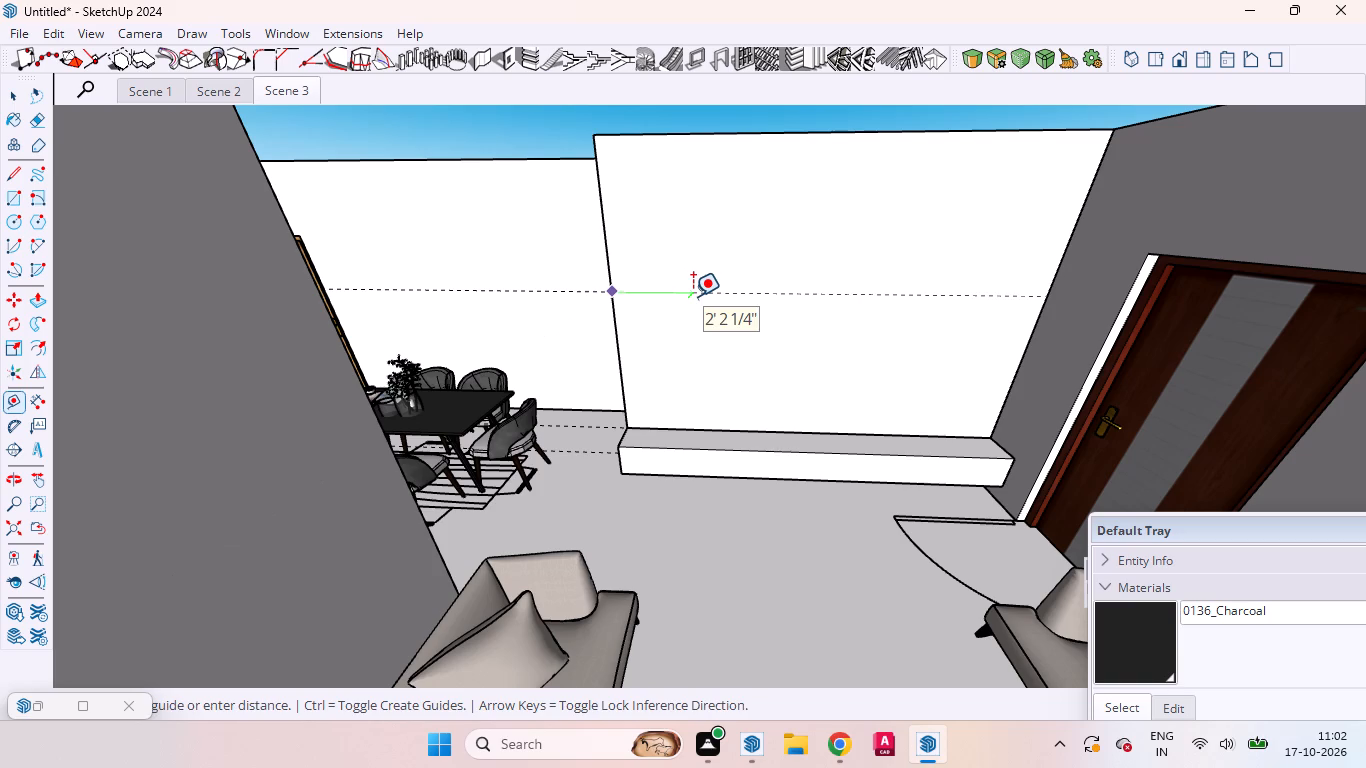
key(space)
Place a vertical guide along the blank wall's edge on the dining side.
key(t)
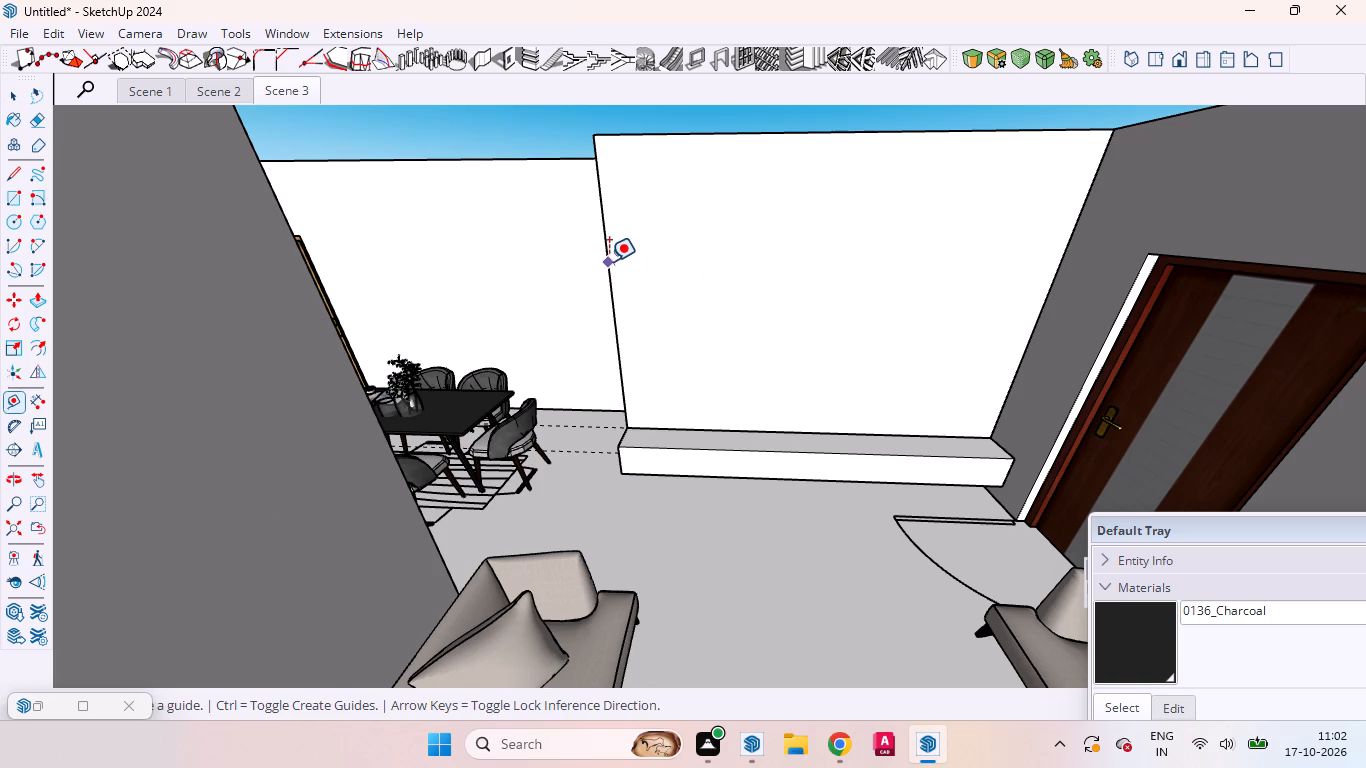
click(609, 257)
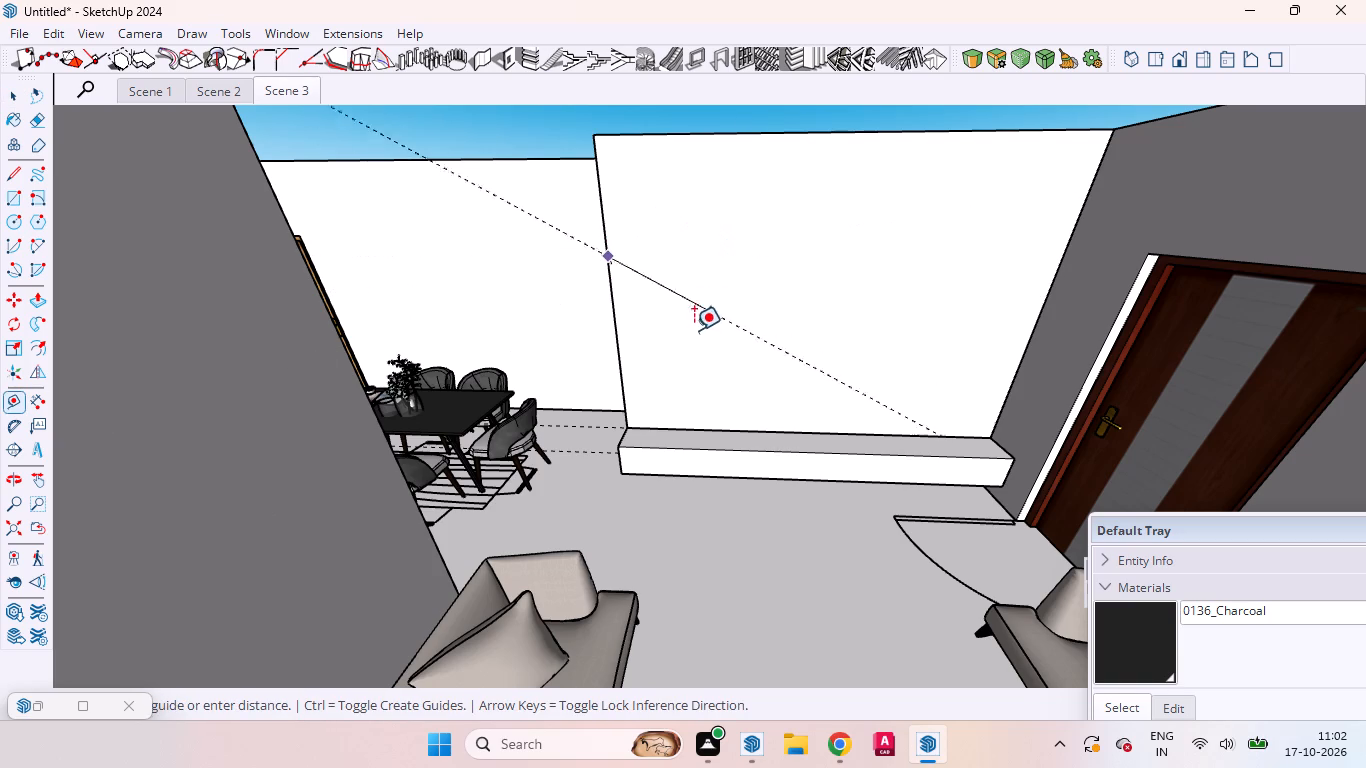
click(609, 349)
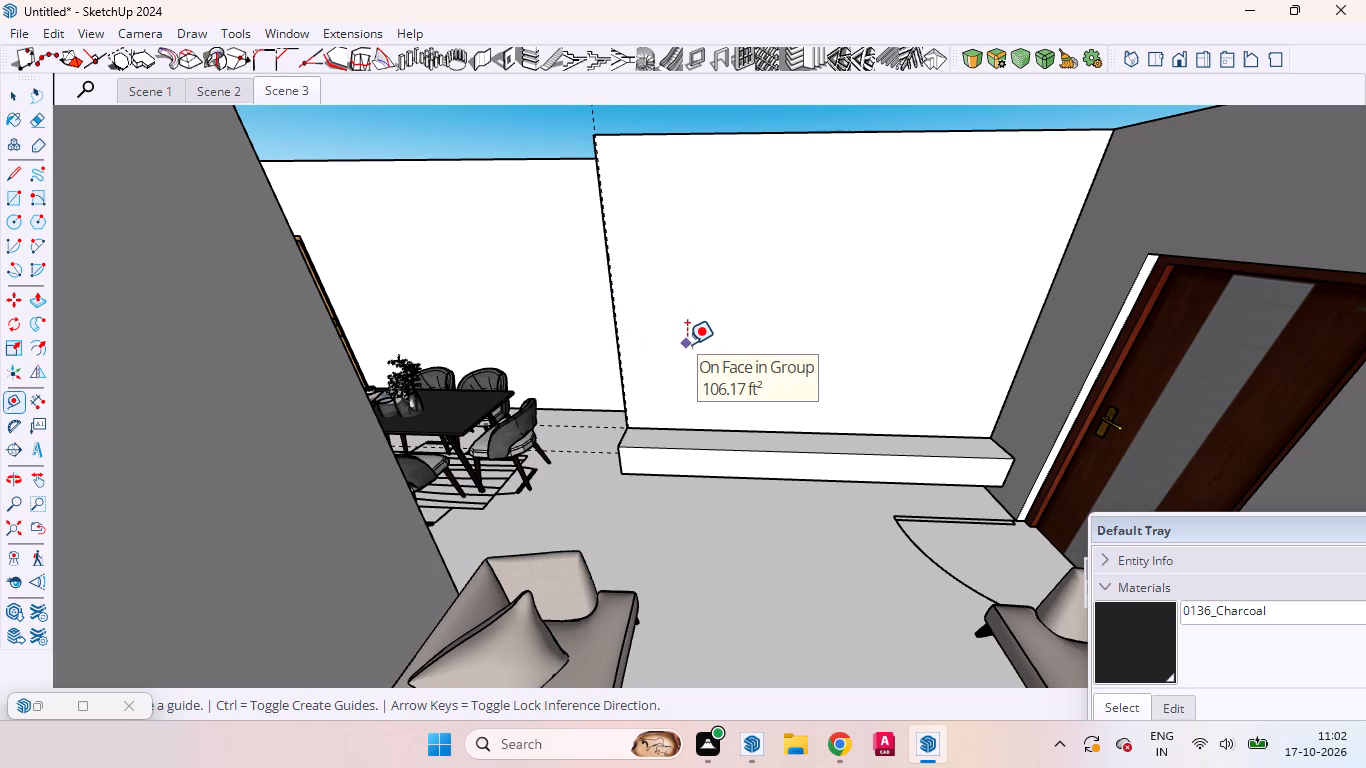
Place a vertical guide on the blank wall about 2' 8 3/8" in from its dining-side edge.
key(space)
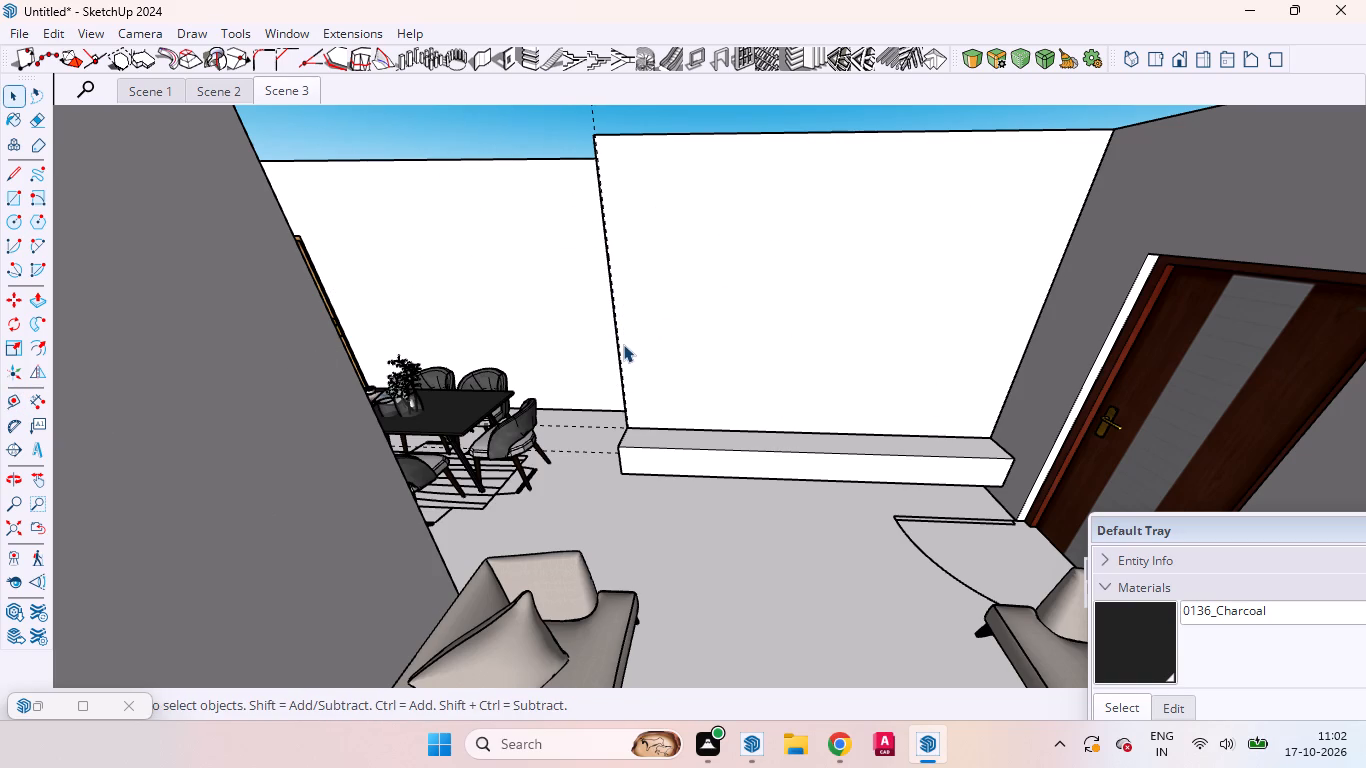
key(t)
click(616, 322)
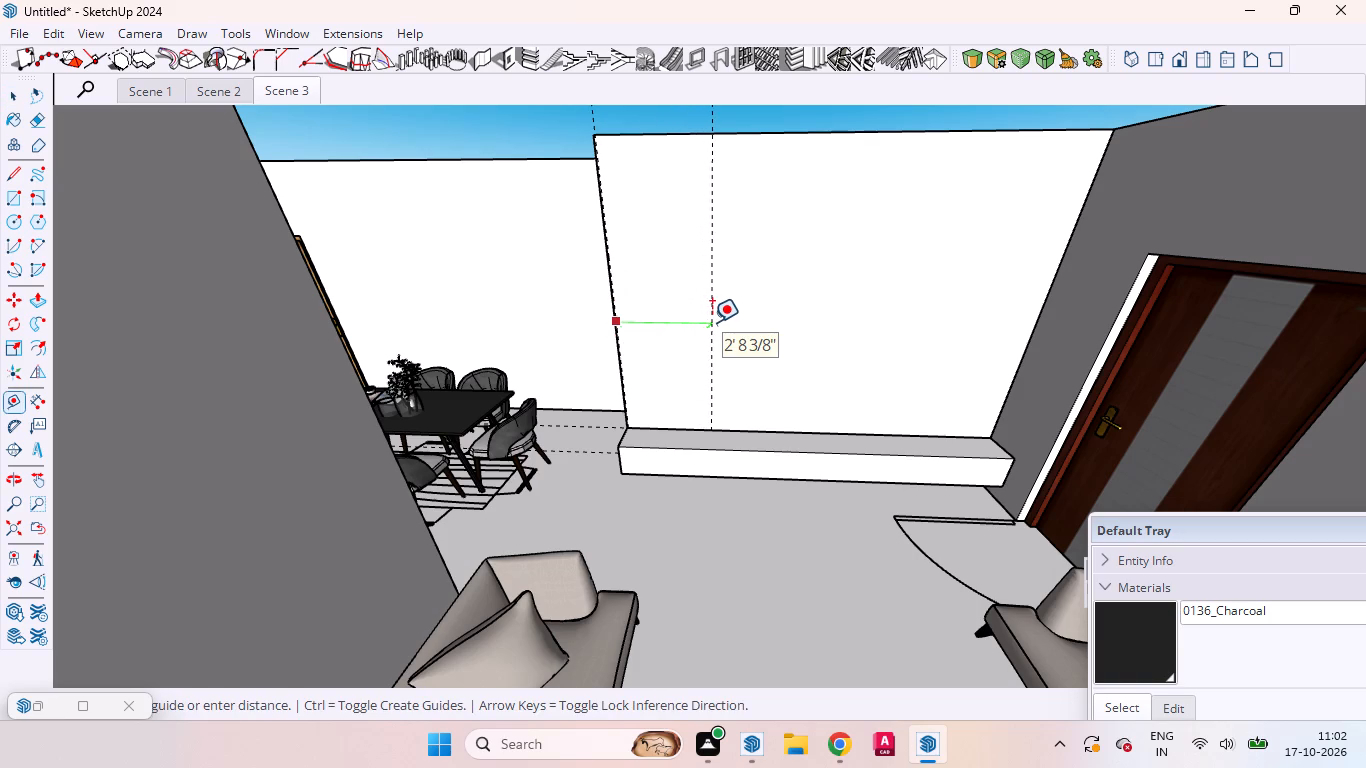
click(712, 322)
click(711, 322)
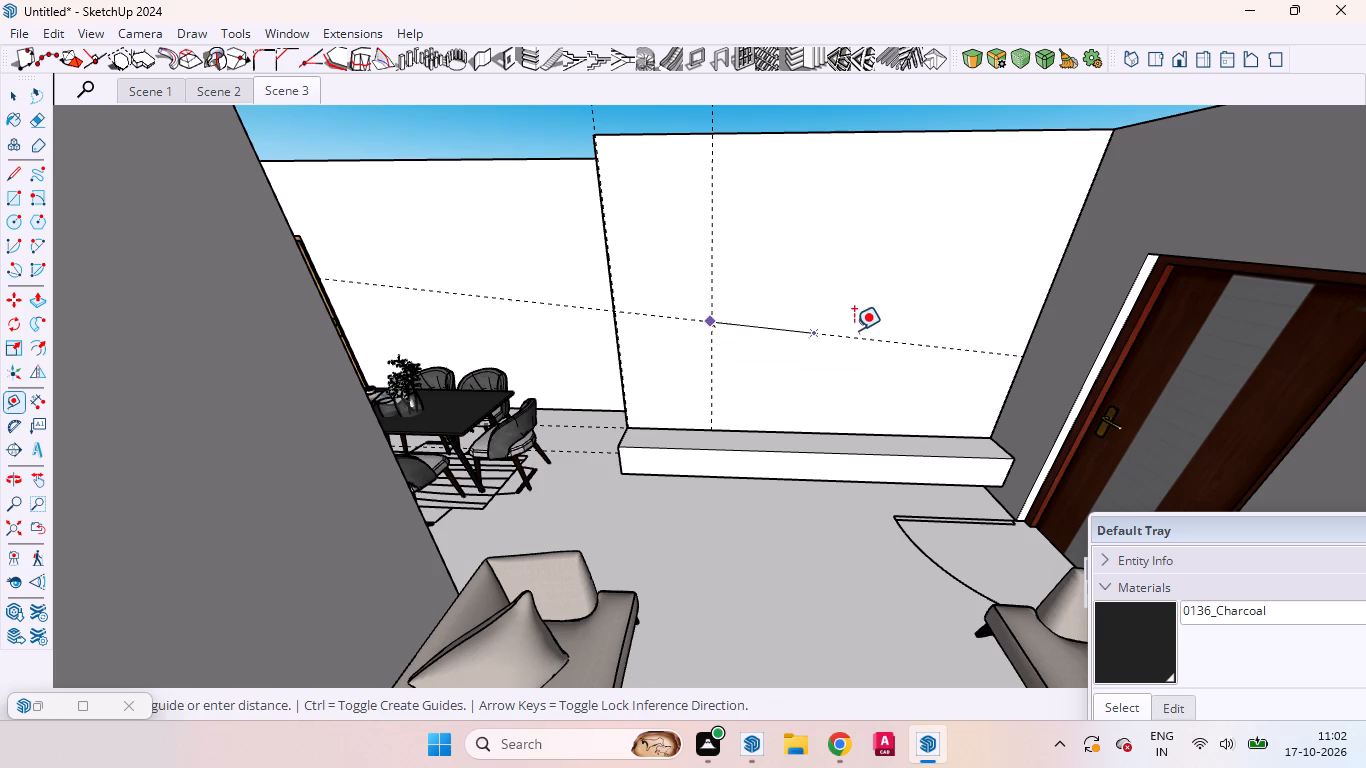
click(704, 255)
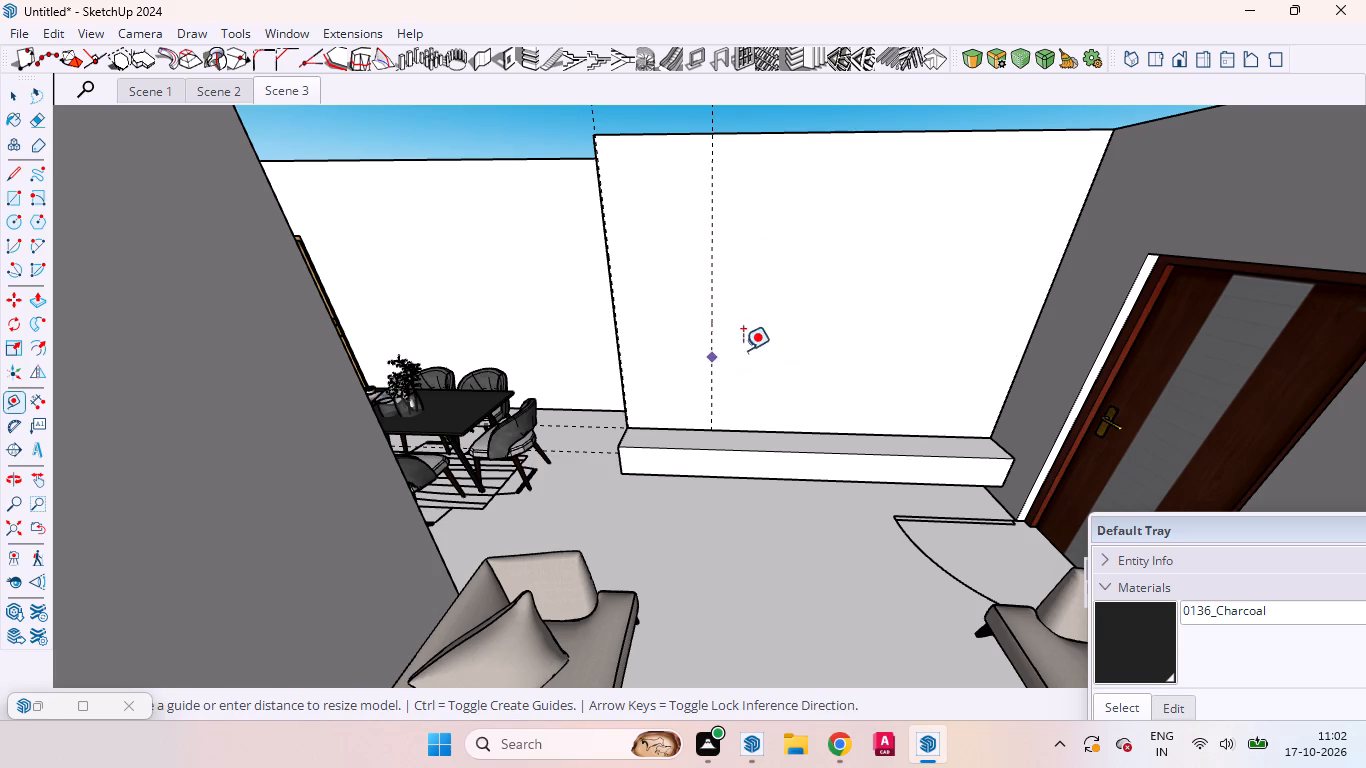
key(space)
Place a vertical guide on the blank wall 2' in from its corner beside the entrance door.
key(t)
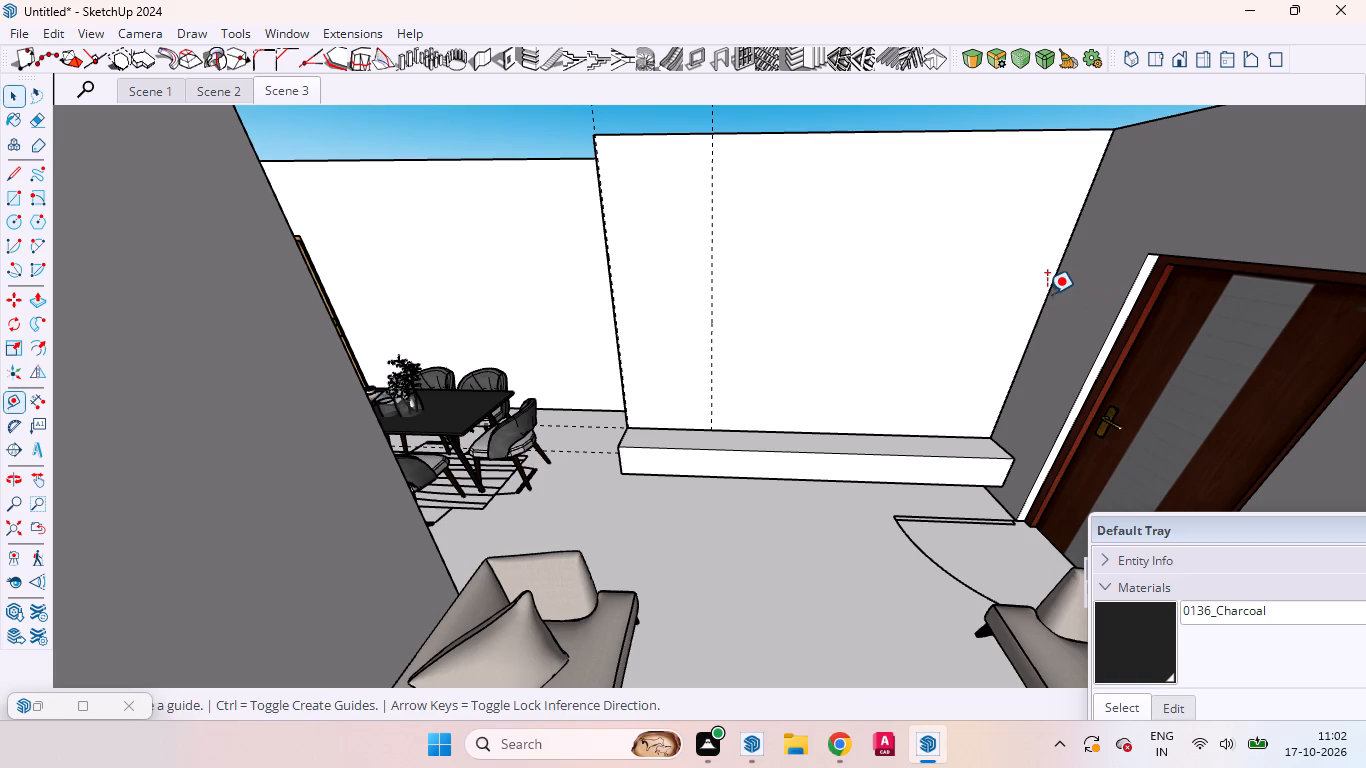
click(1047, 294)
text(2')
key(Return)
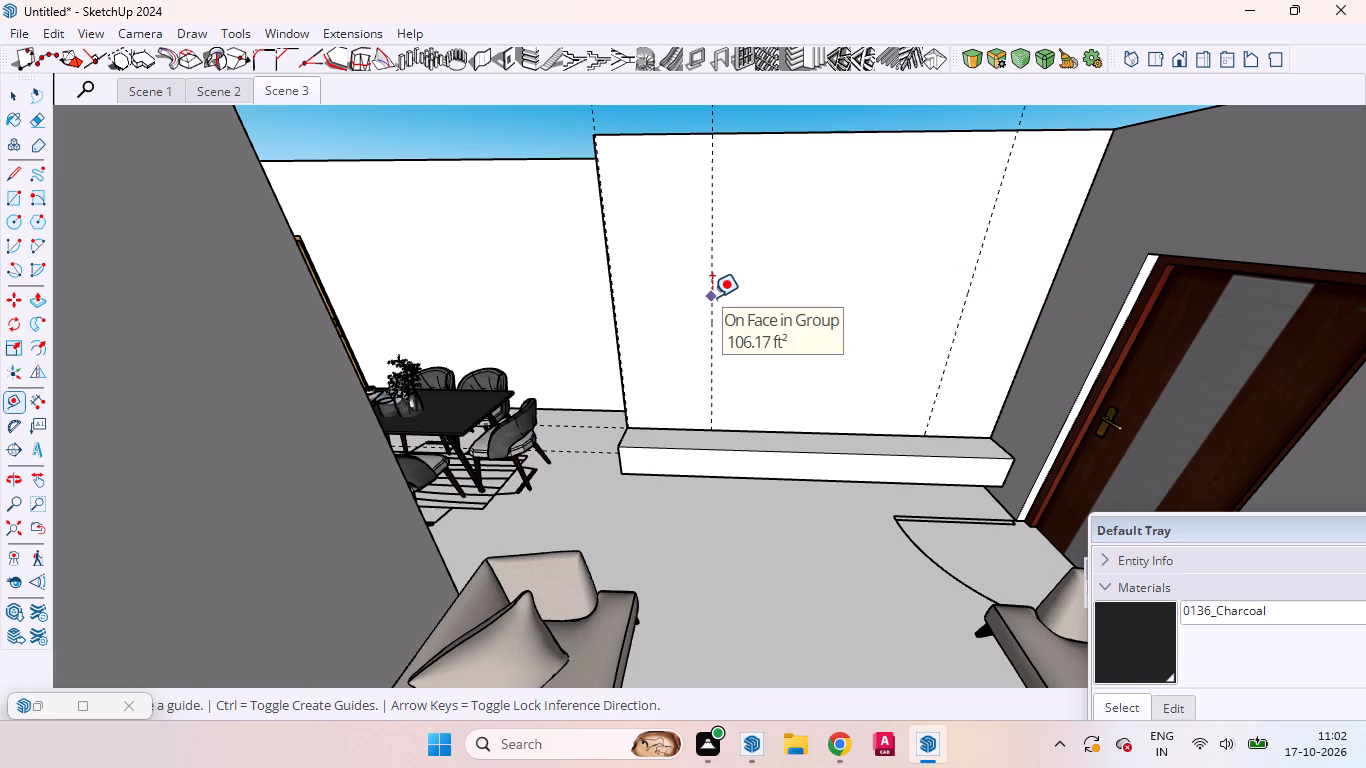
Add another vertical guide on the wall, a short distance inward from the 2' guide on the door side.
middle_drag(939, 312, 916, 269)
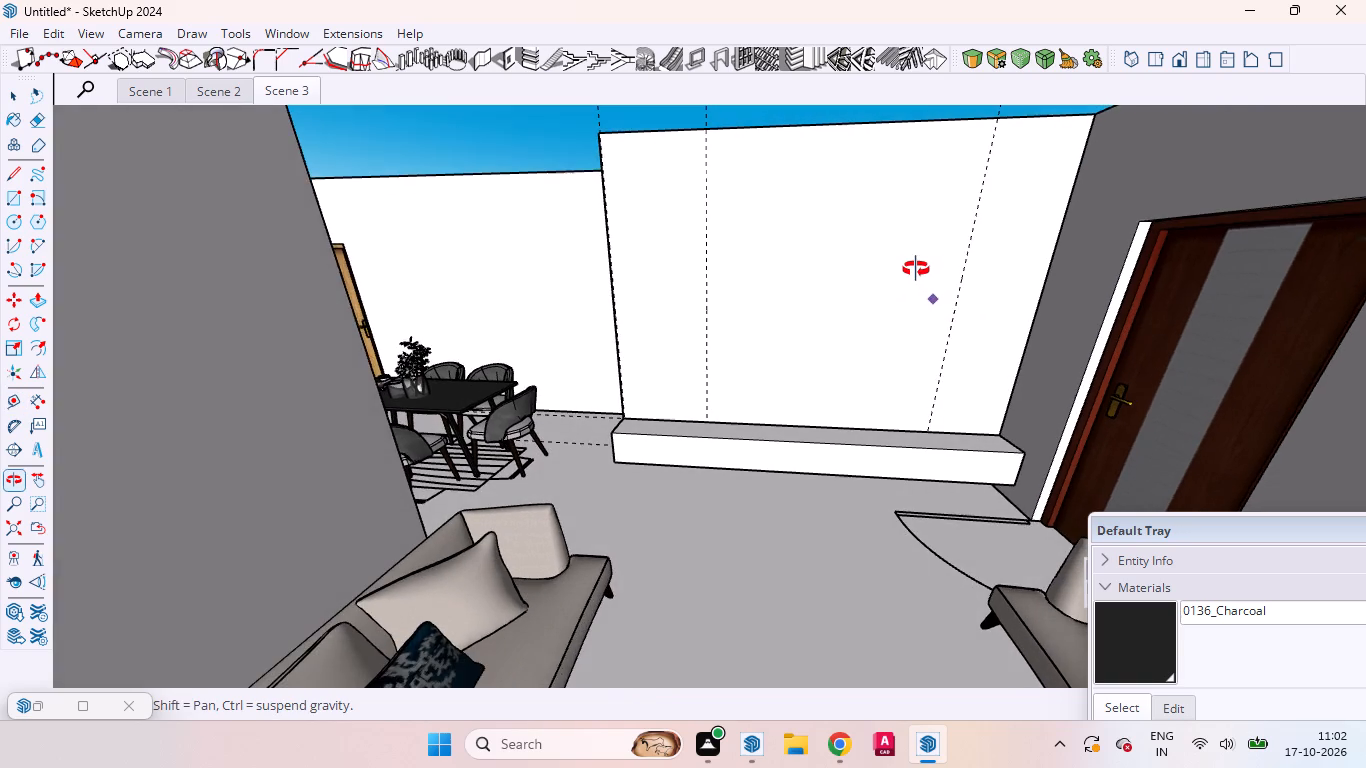
middle_drag(916, 269, 921, 274)
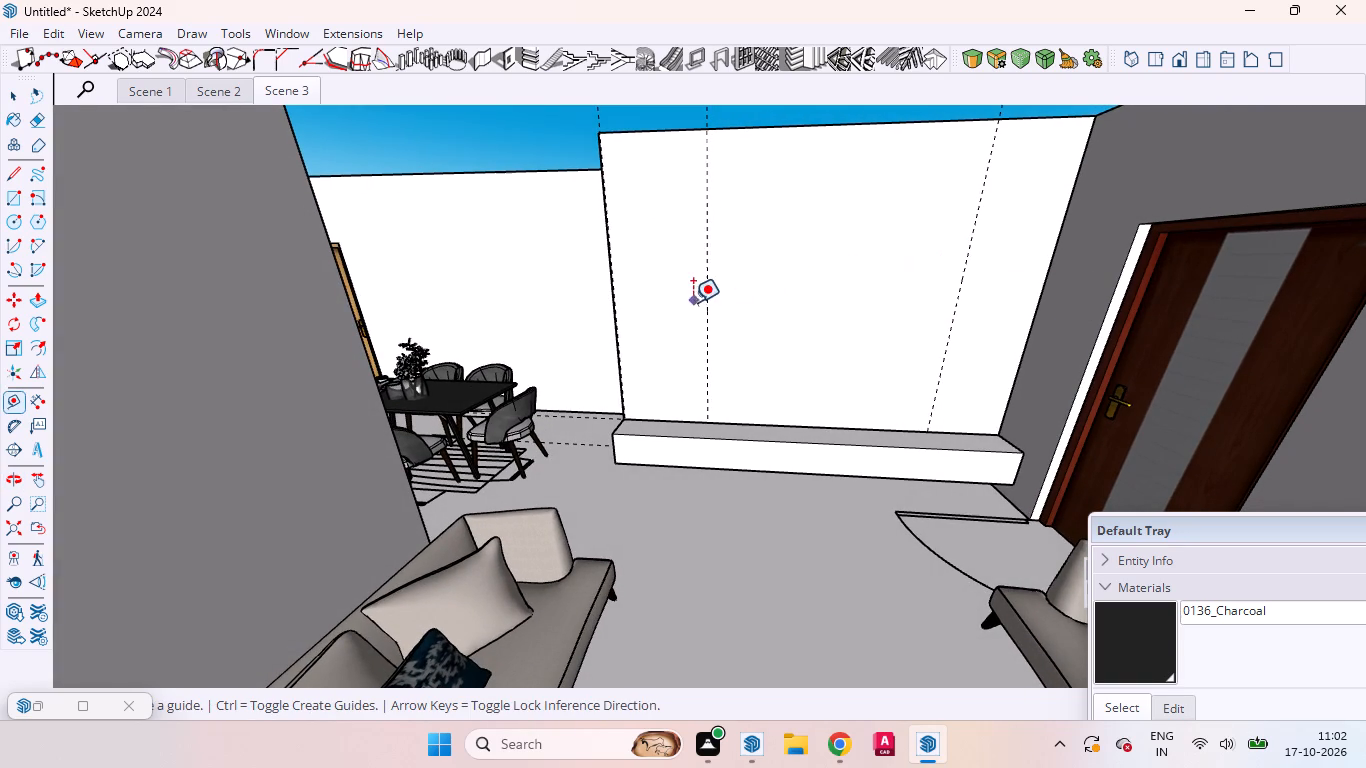
click(954, 339)
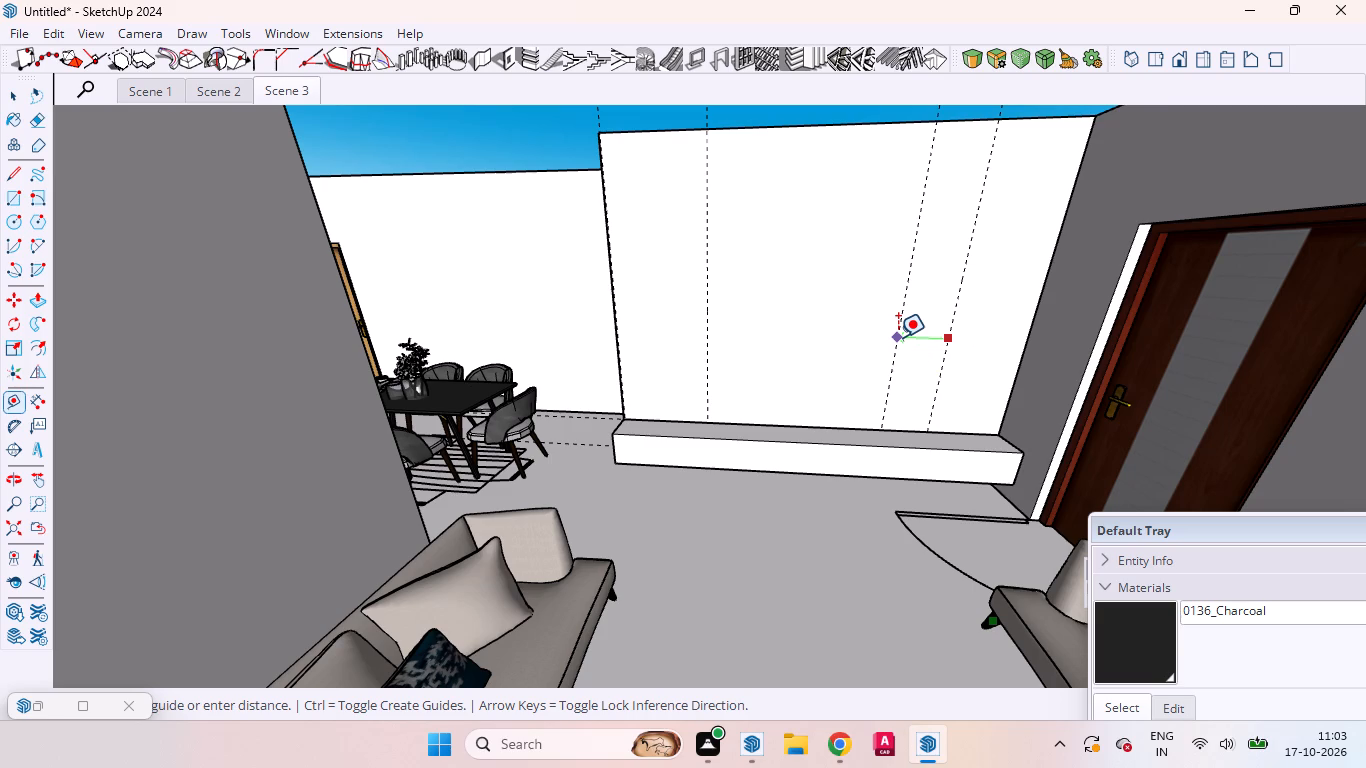
click(898, 337)
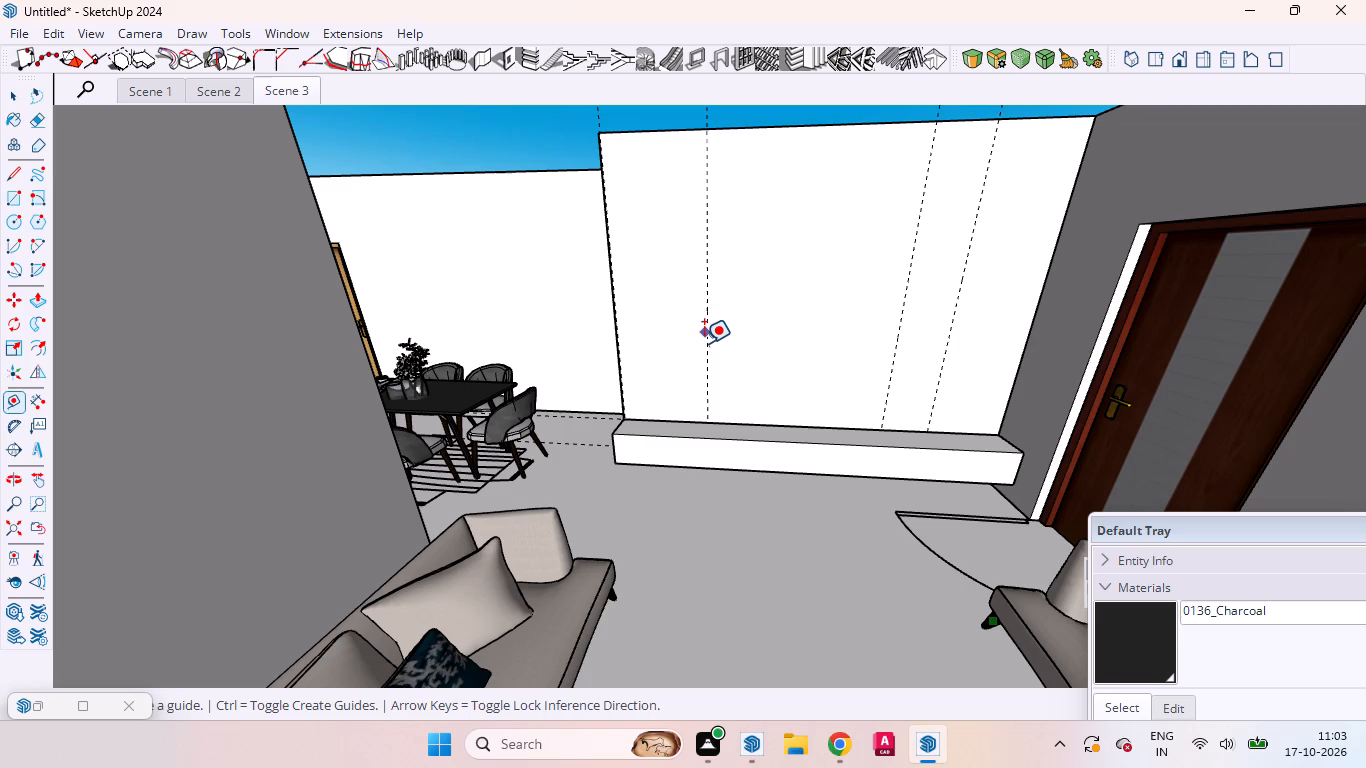
click(710, 347)
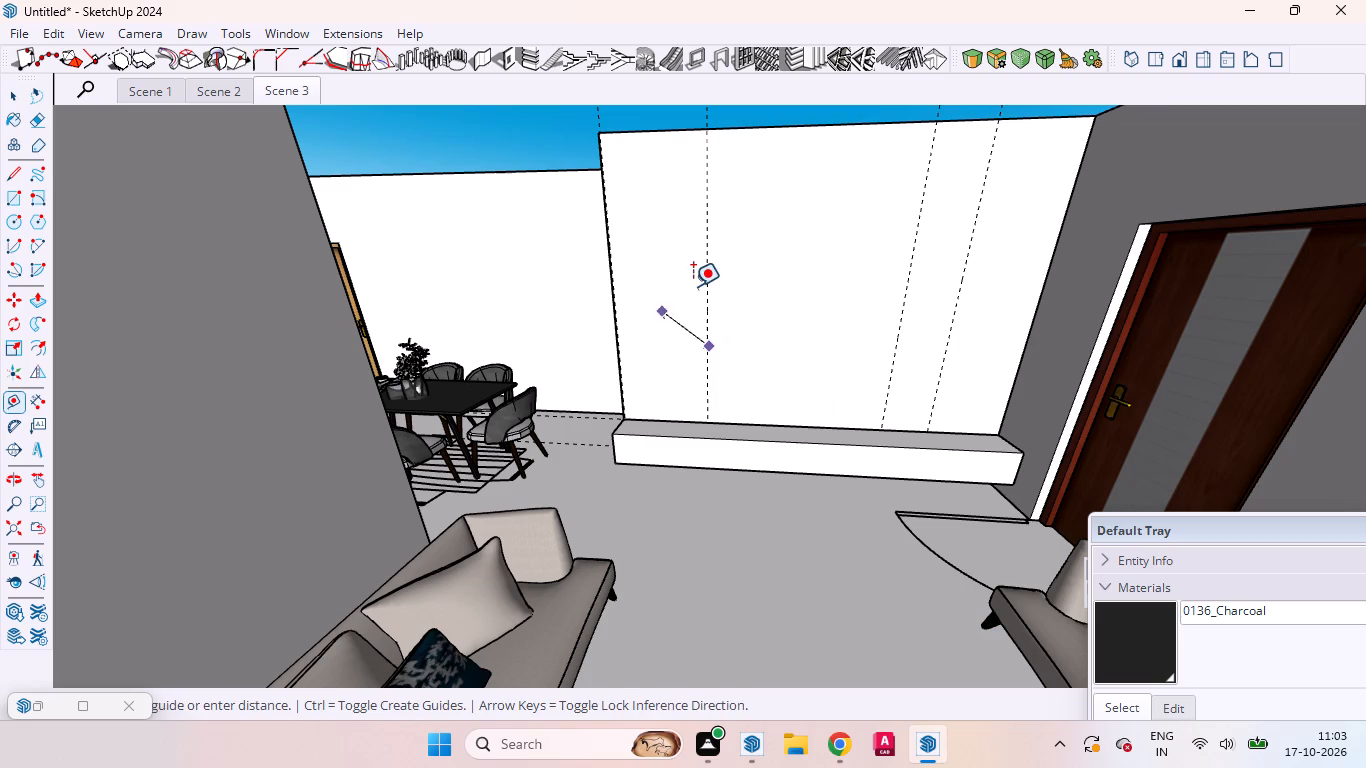
key(space)
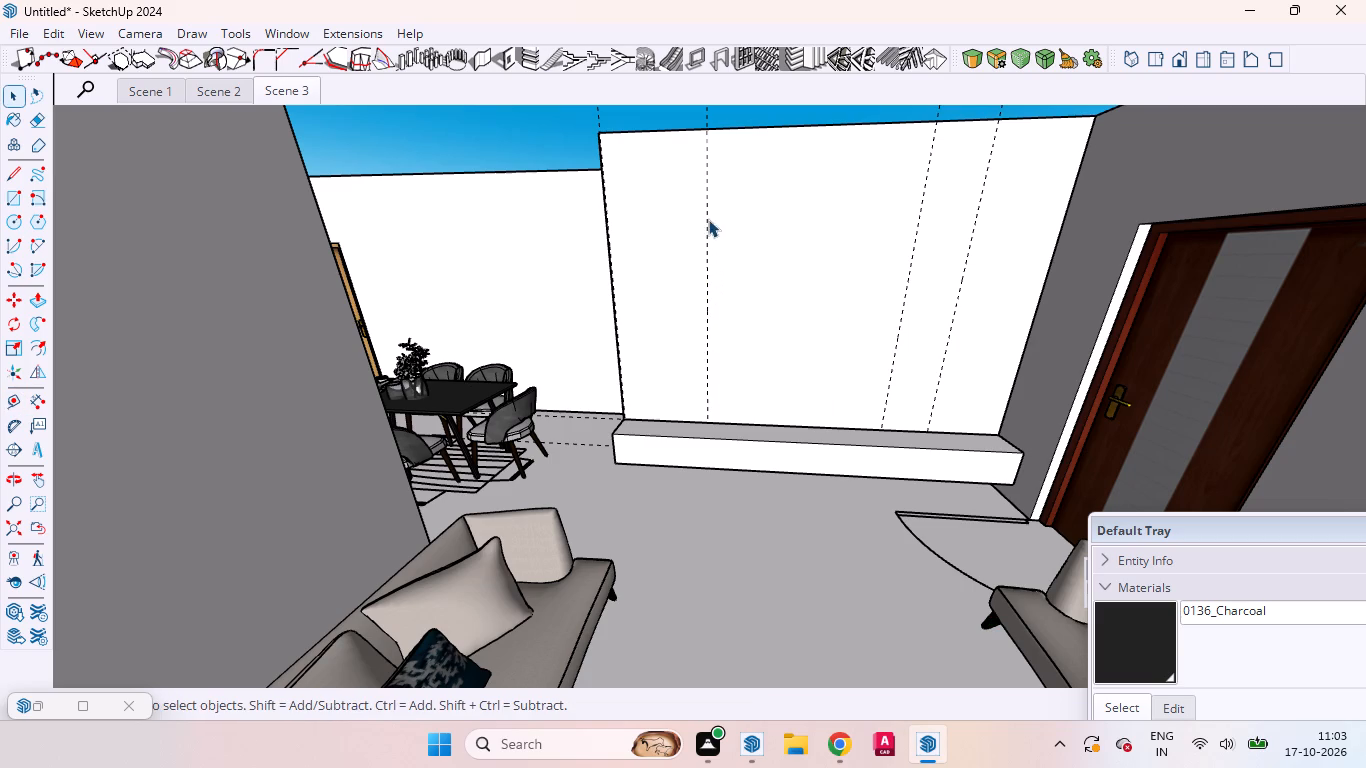
Measure between the blank wall's dining-side edge and the nearest vertical guide on its face.
key(t)
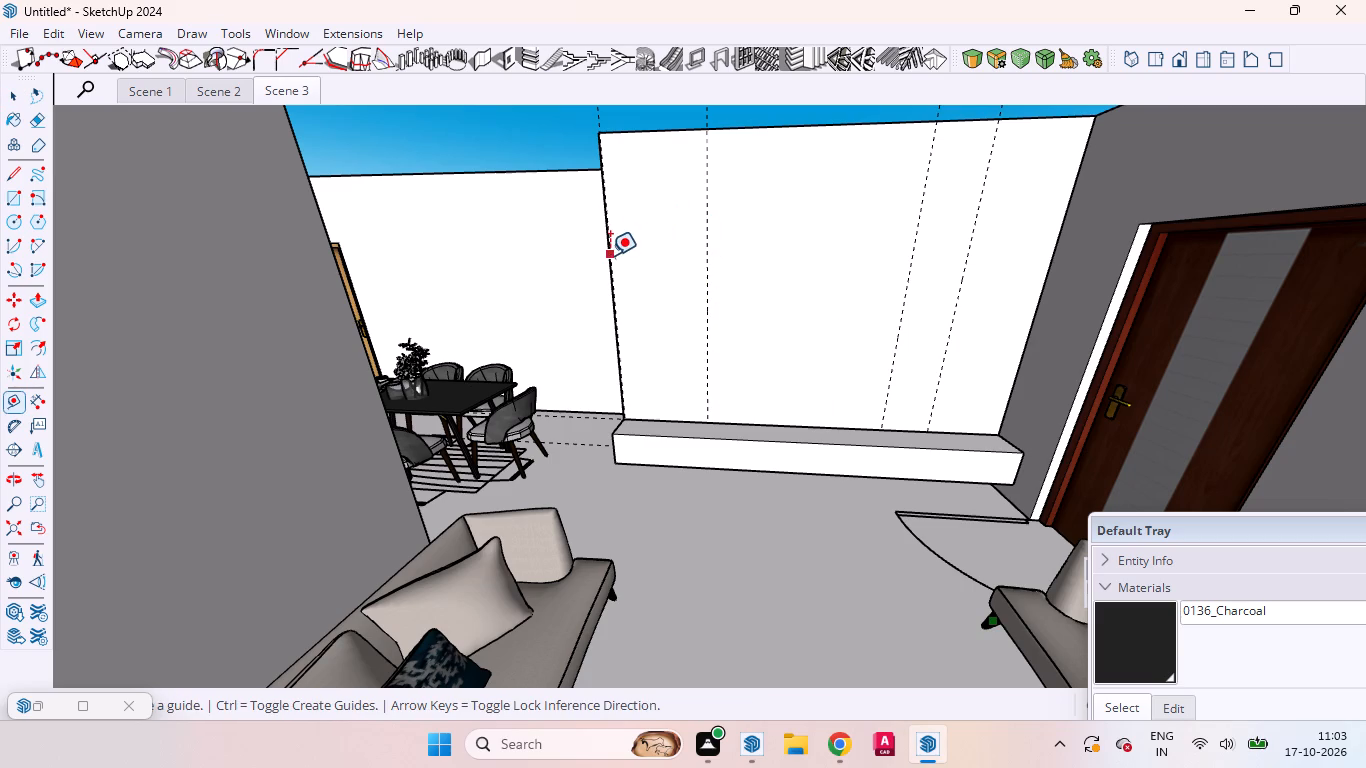
click(610, 255)
scroll(692, 243, up, 3)
scroll(693, 243, down, 2)
scroll(693, 243, up, 5)
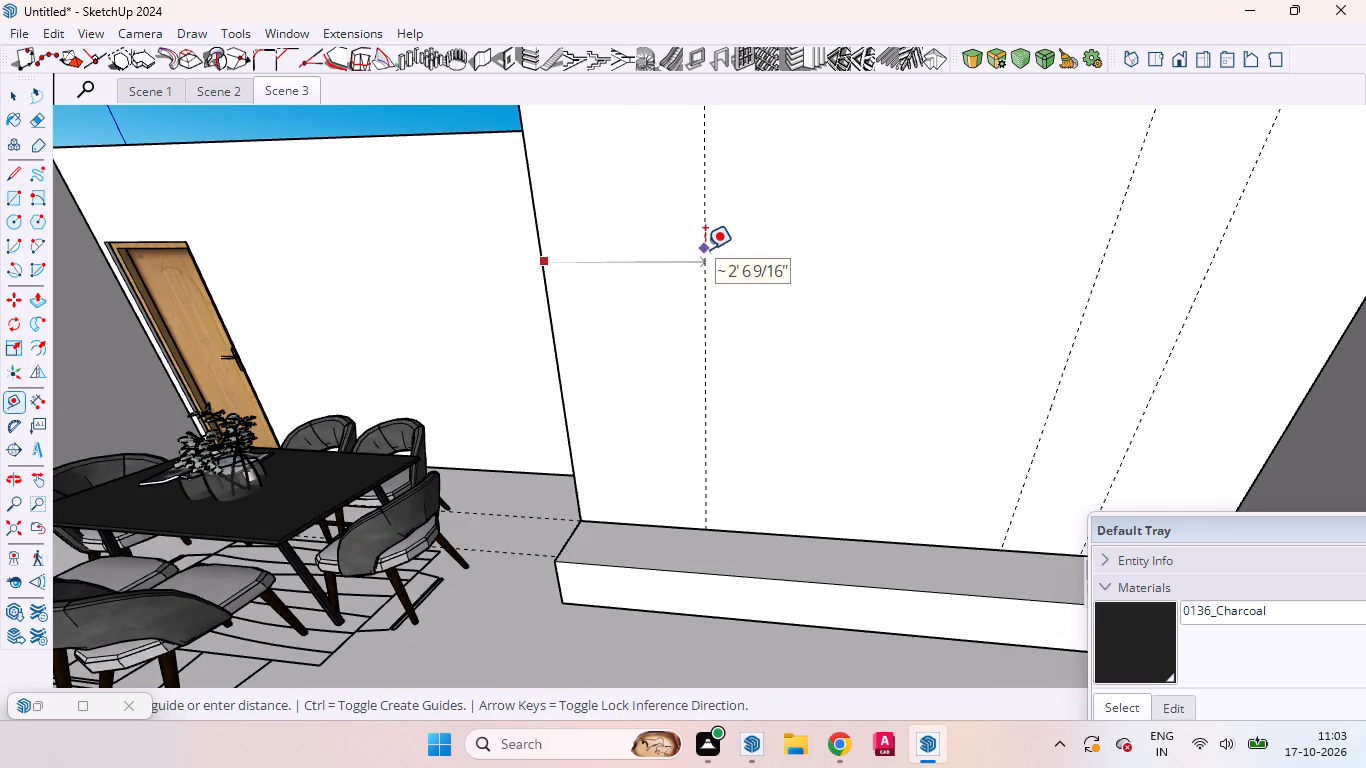
key(space)
scroll(756, 347, down, 5)
middle_drag(743, 320, 892, 488)
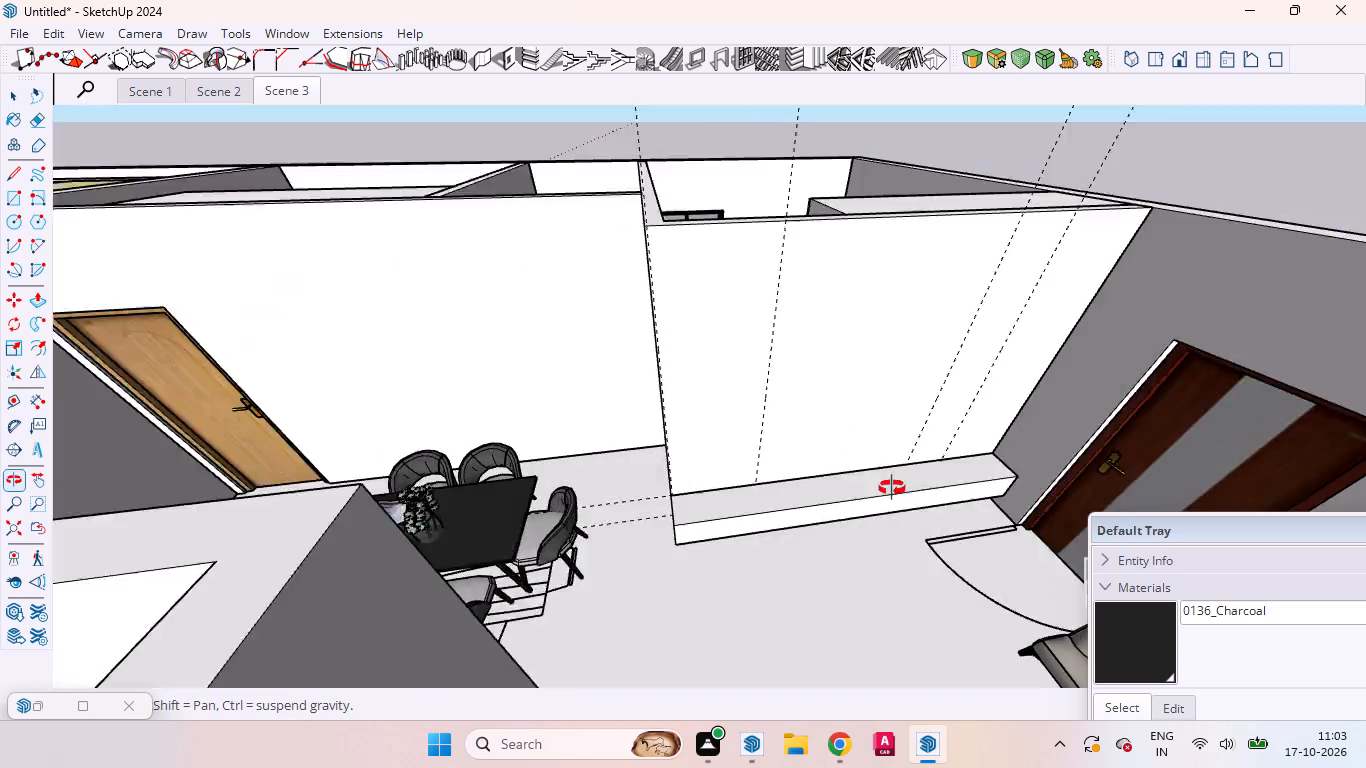
middle_drag(892, 488, 910, 498)
scroll(793, 263, up, 9)
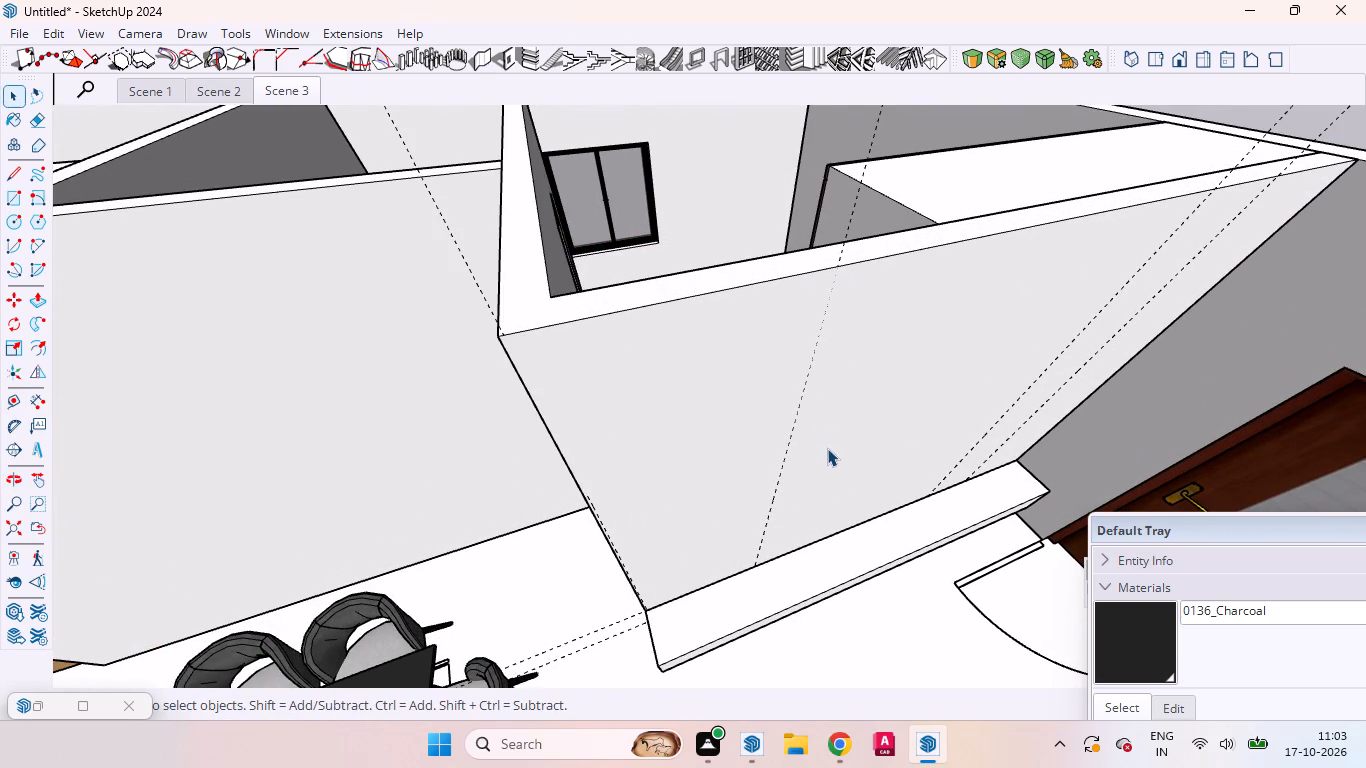
key(t)
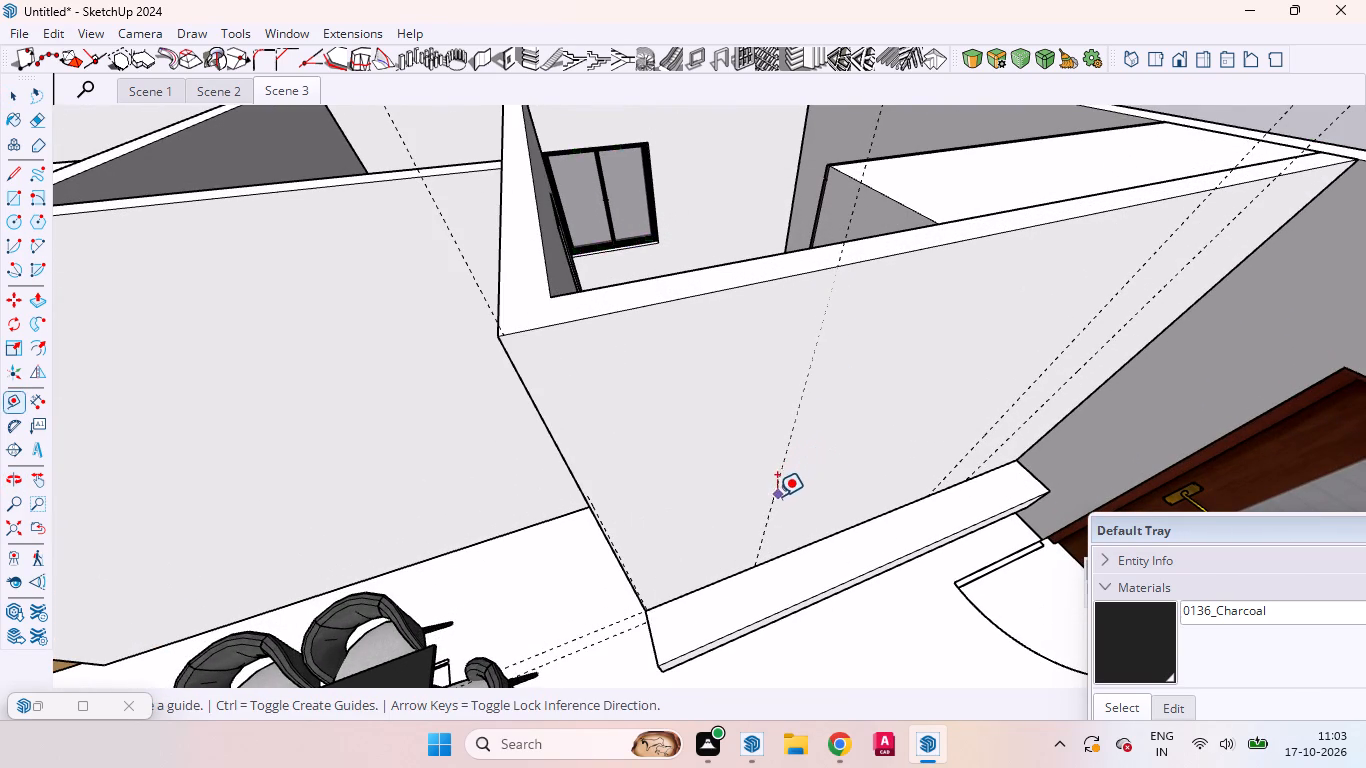
click(756, 561)
click(552, 448)
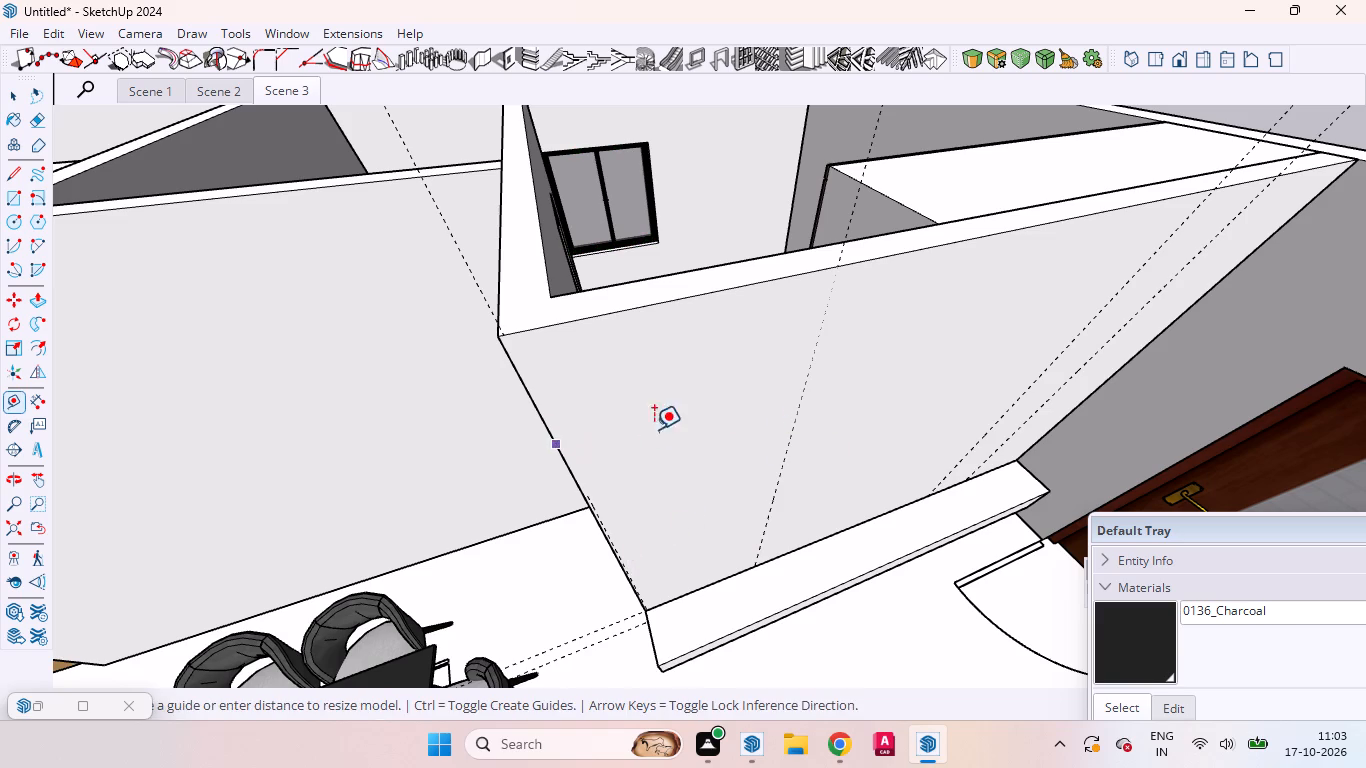
key(space)
Place a vertical guide offset from the wall's dining-side edge, beside the existing guide on that side.
scroll(1118, 270, up, 1)
middle_drag(1118, 270, 934, 113)
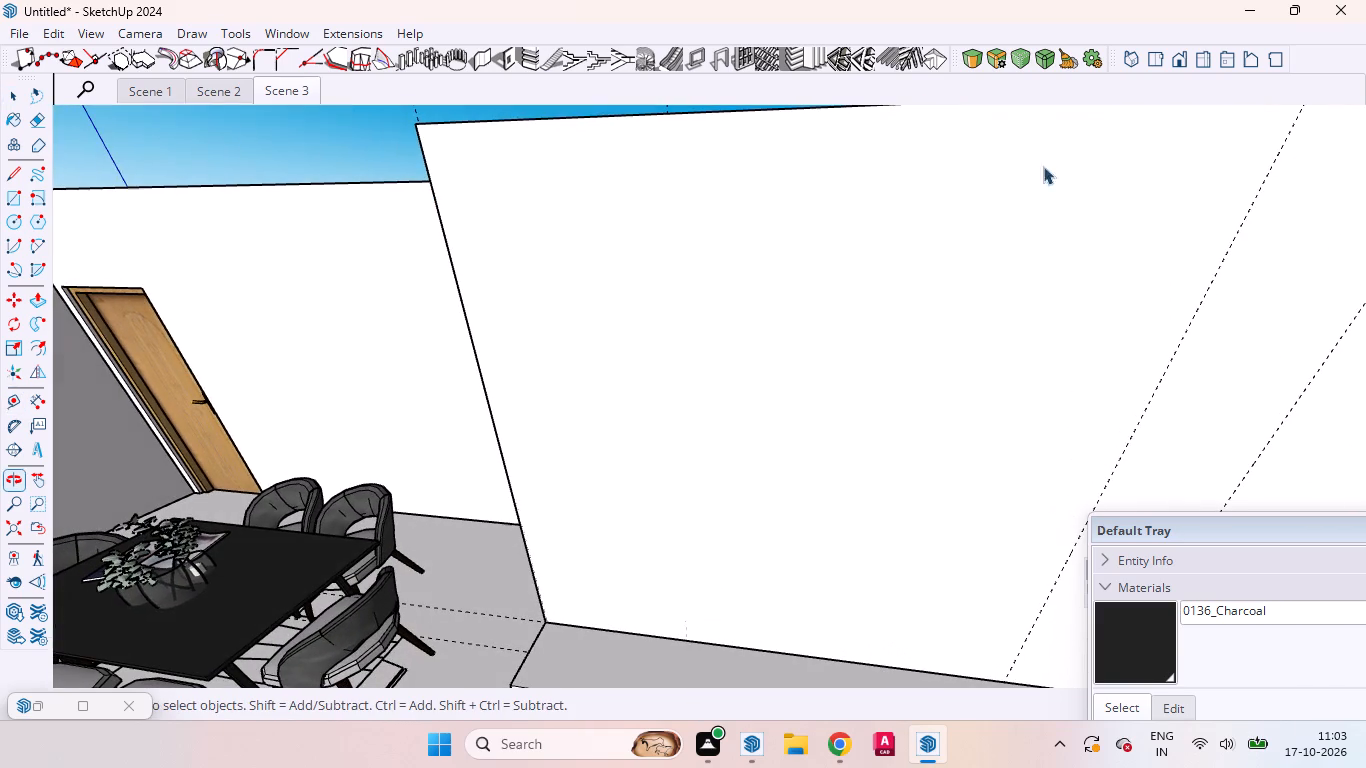
scroll(876, 369, down, 4)
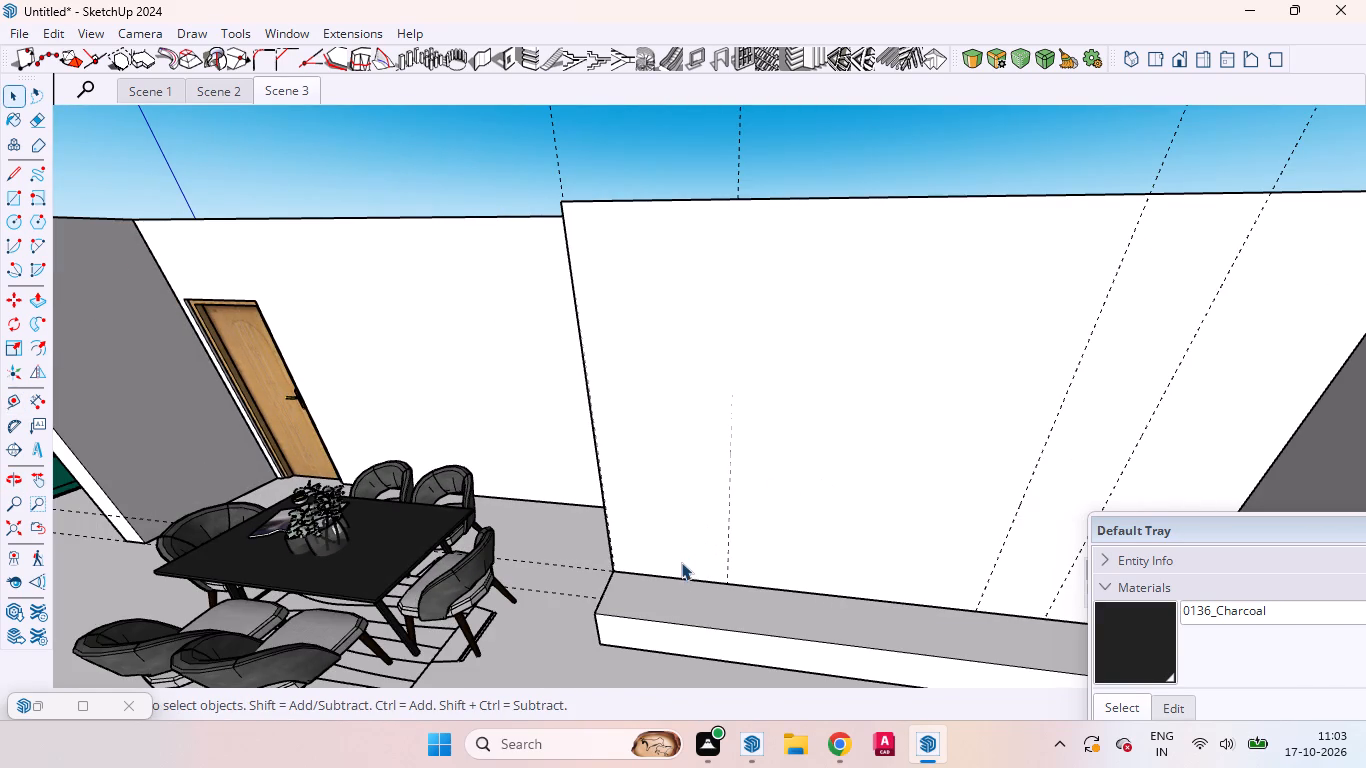
key(t)
scroll(633, 614, up, 14)
scroll(604, 529, down, 6)
scroll(603, 530, up, 6)
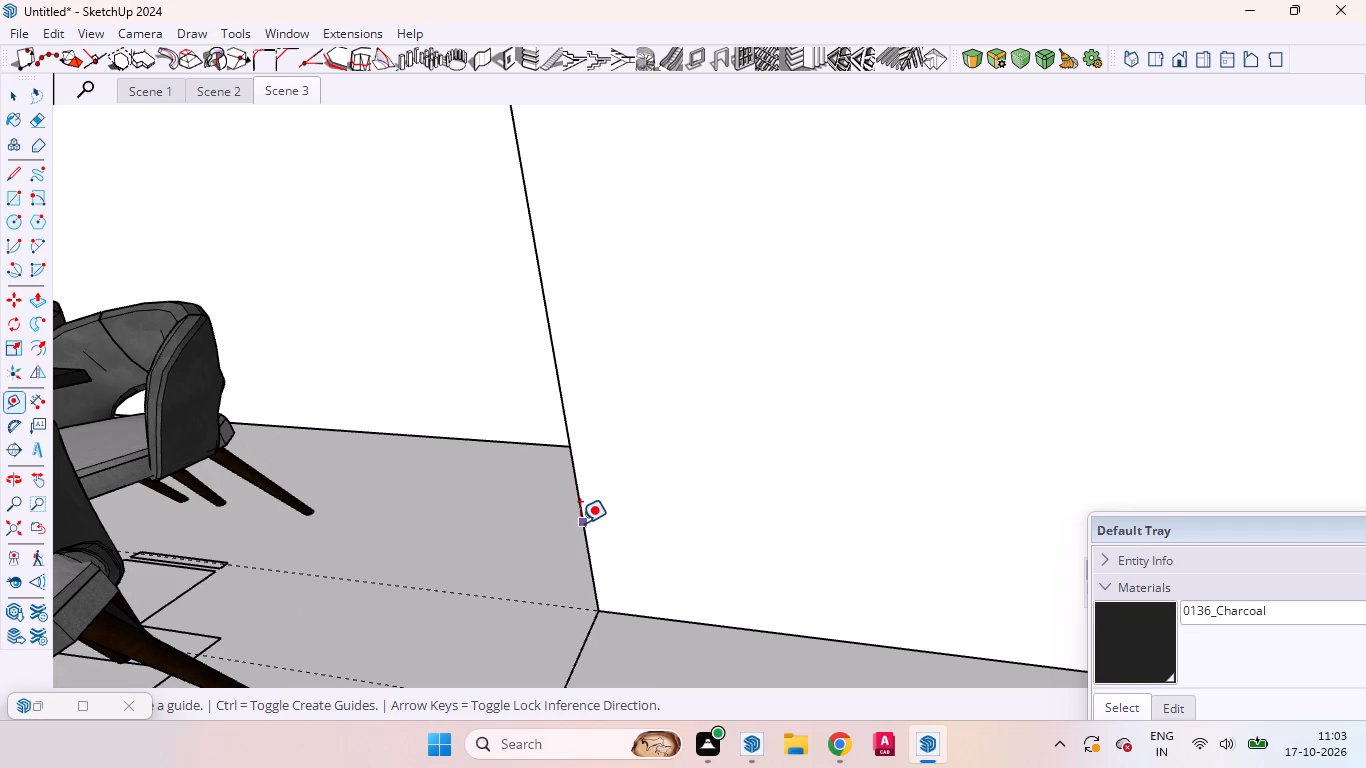
click(580, 523)
scroll(748, 504, down, 16)
scroll(718, 487, up, 1)
scroll(717, 487, down, 4)
scroll(717, 488, up, 1)
scroll(717, 488, down, 2)
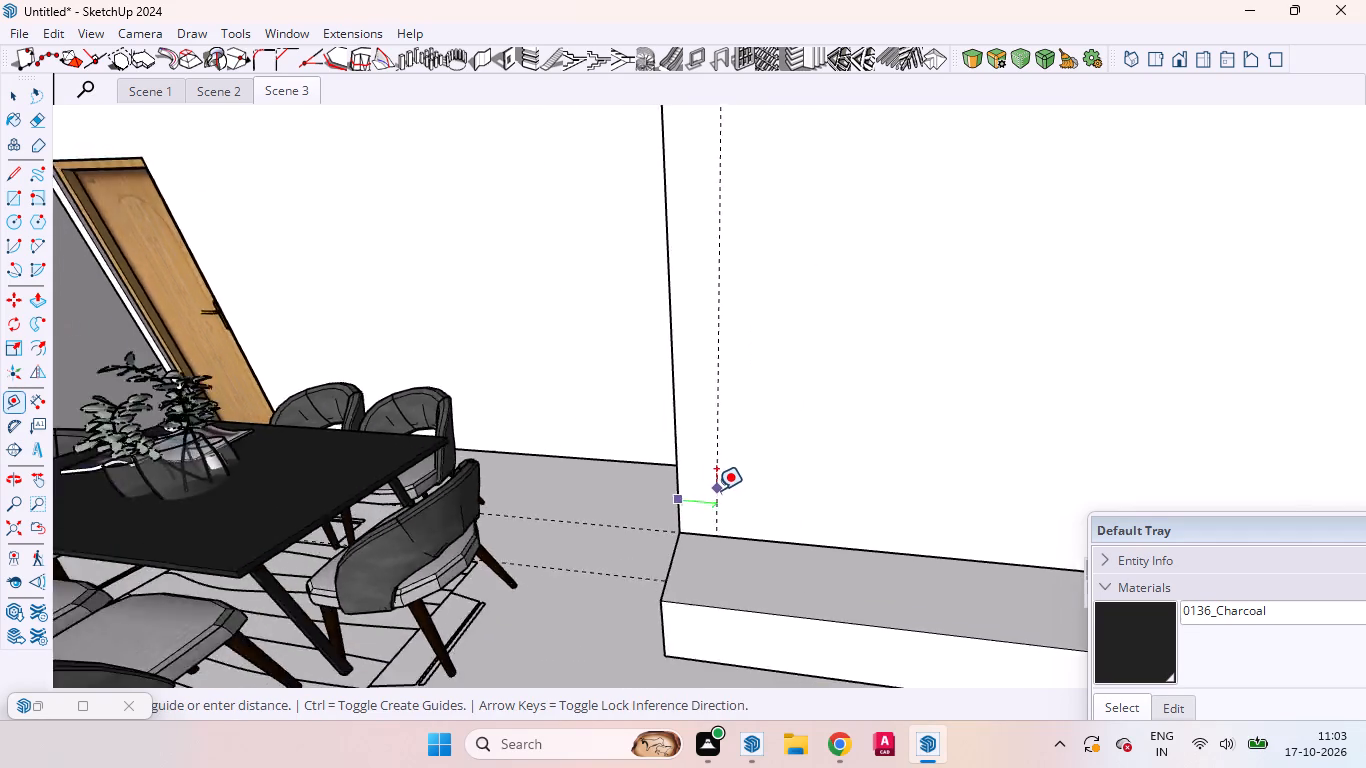
scroll(716, 490, down, 7)
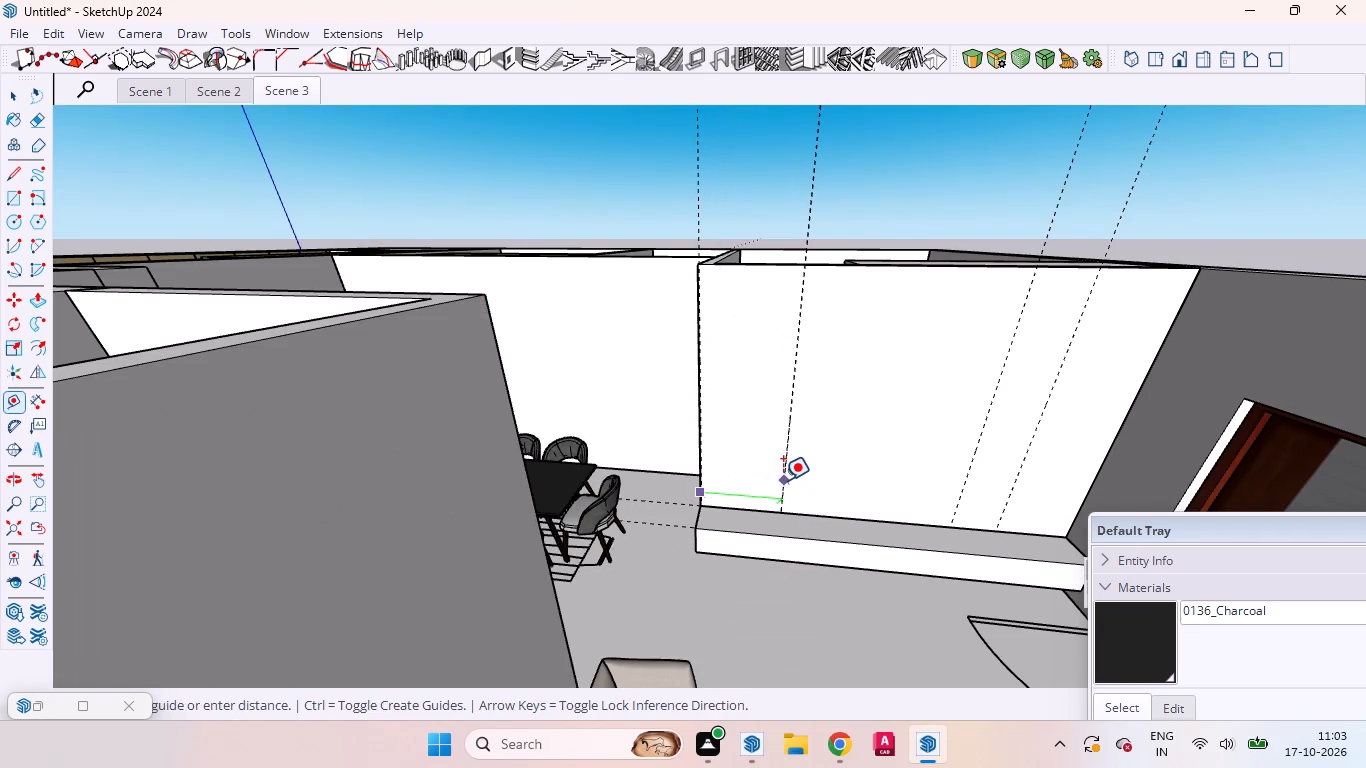
click(785, 482)
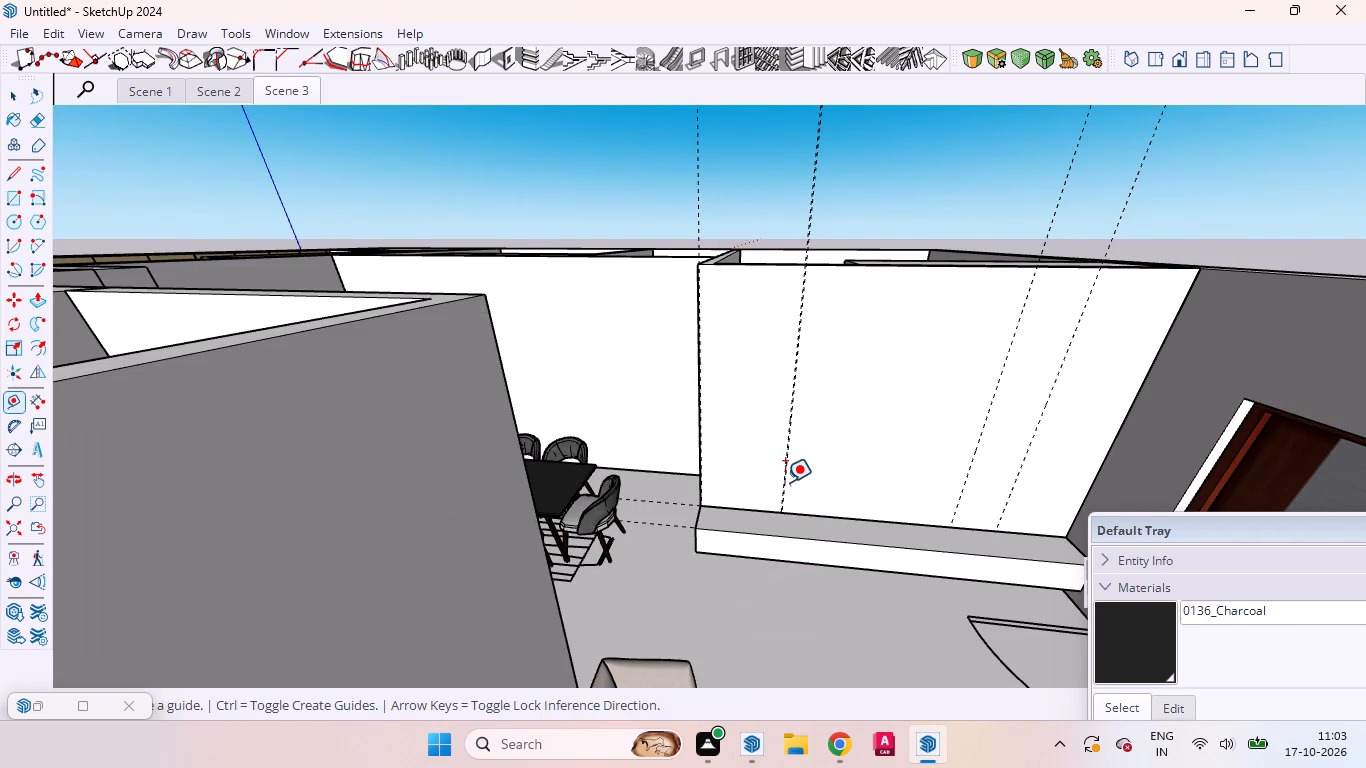
Add a parallel vertical guide 18 mm inward from the dining-side guide for a panel thickness.
scroll(785, 469, up, 8)
scroll(785, 469, down, 1)
scroll(785, 469, up, 3)
click(785, 469)
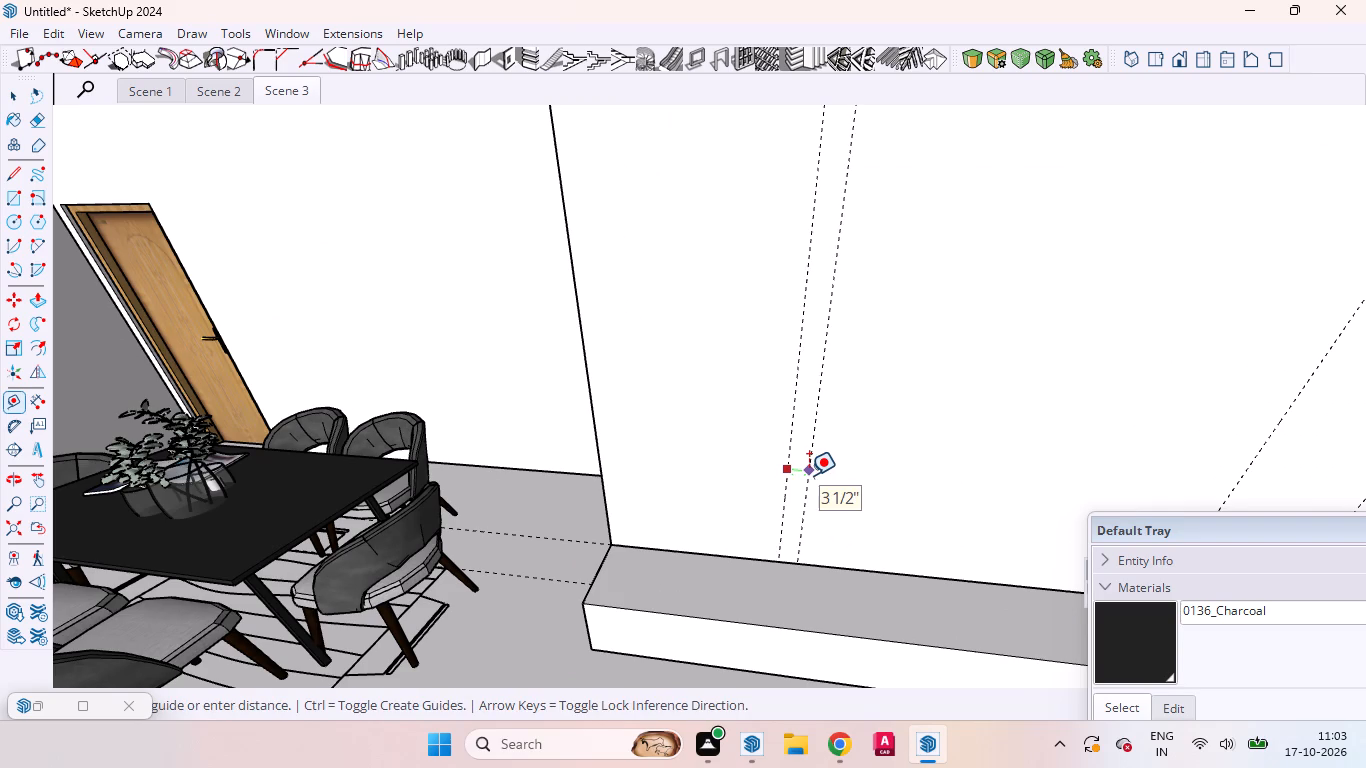
text(18mm)
key(Return)
key(space)
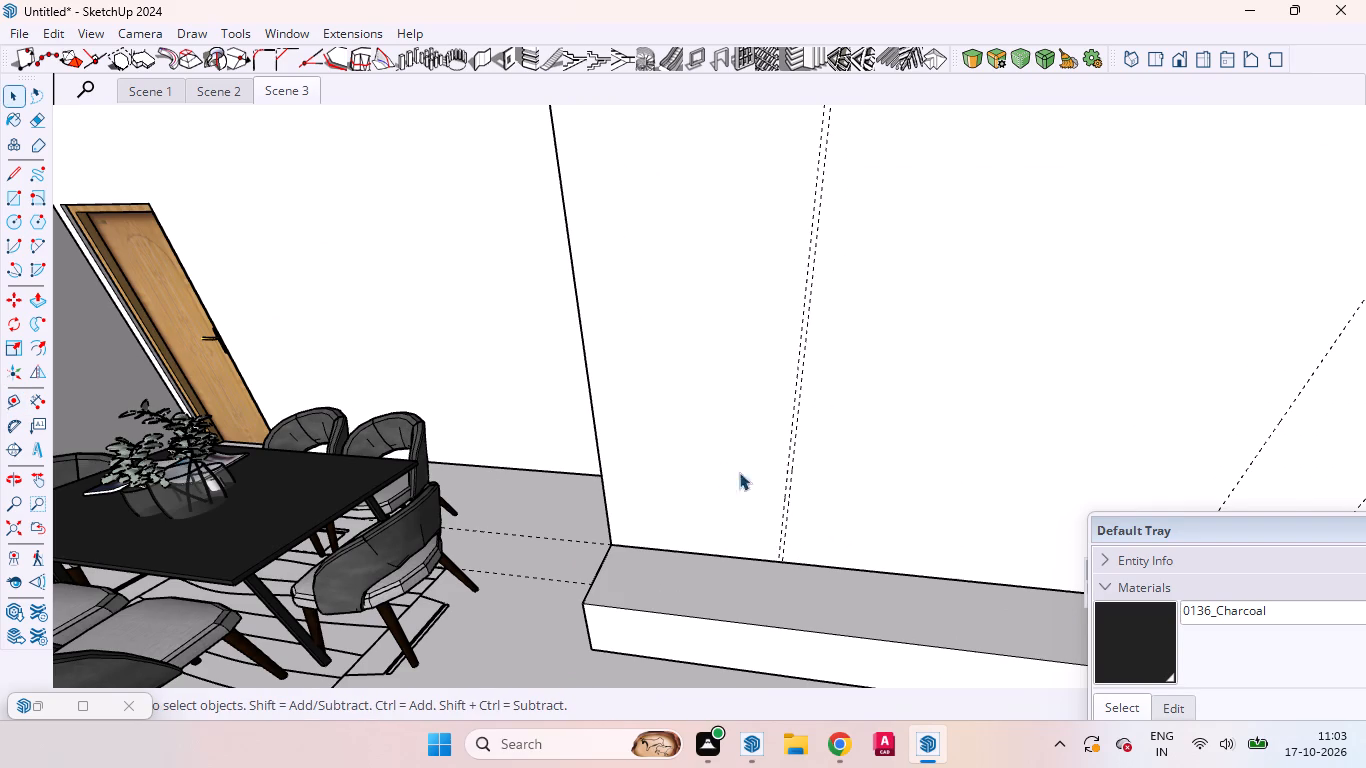
Add a parallel vertical guide 18 mm inward from the inner door-side guide on the blank wall.
scroll(720, 466, down, 7)
scroll(1098, 404, up, 4)
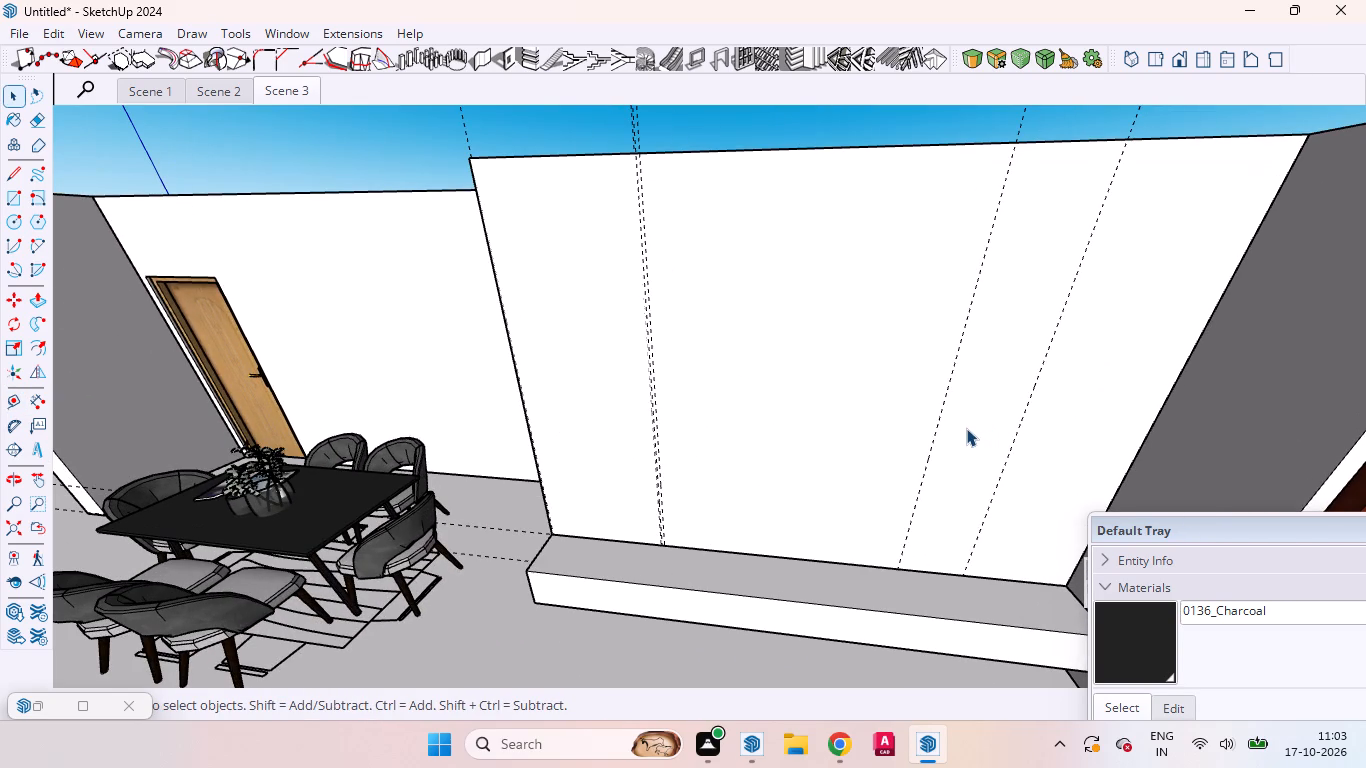
key(t)
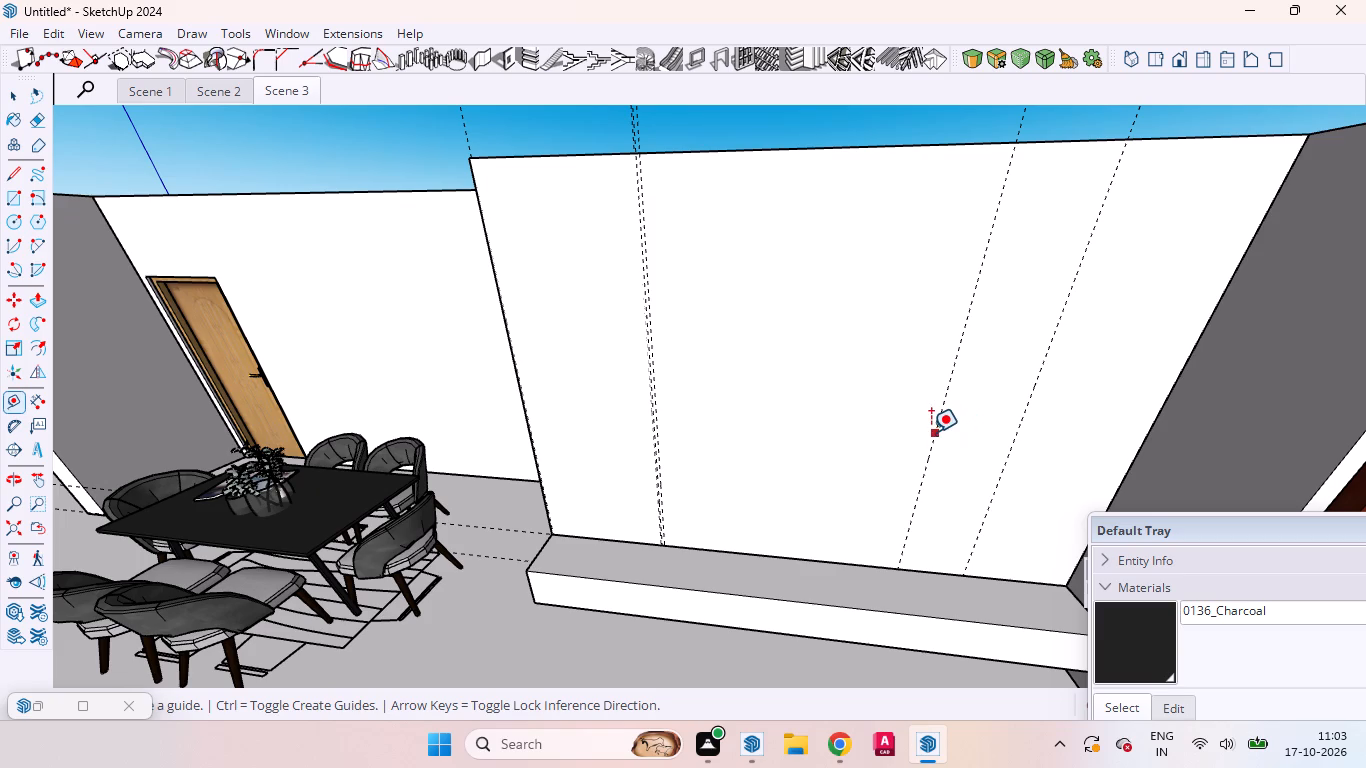
click(931, 432)
key(1)
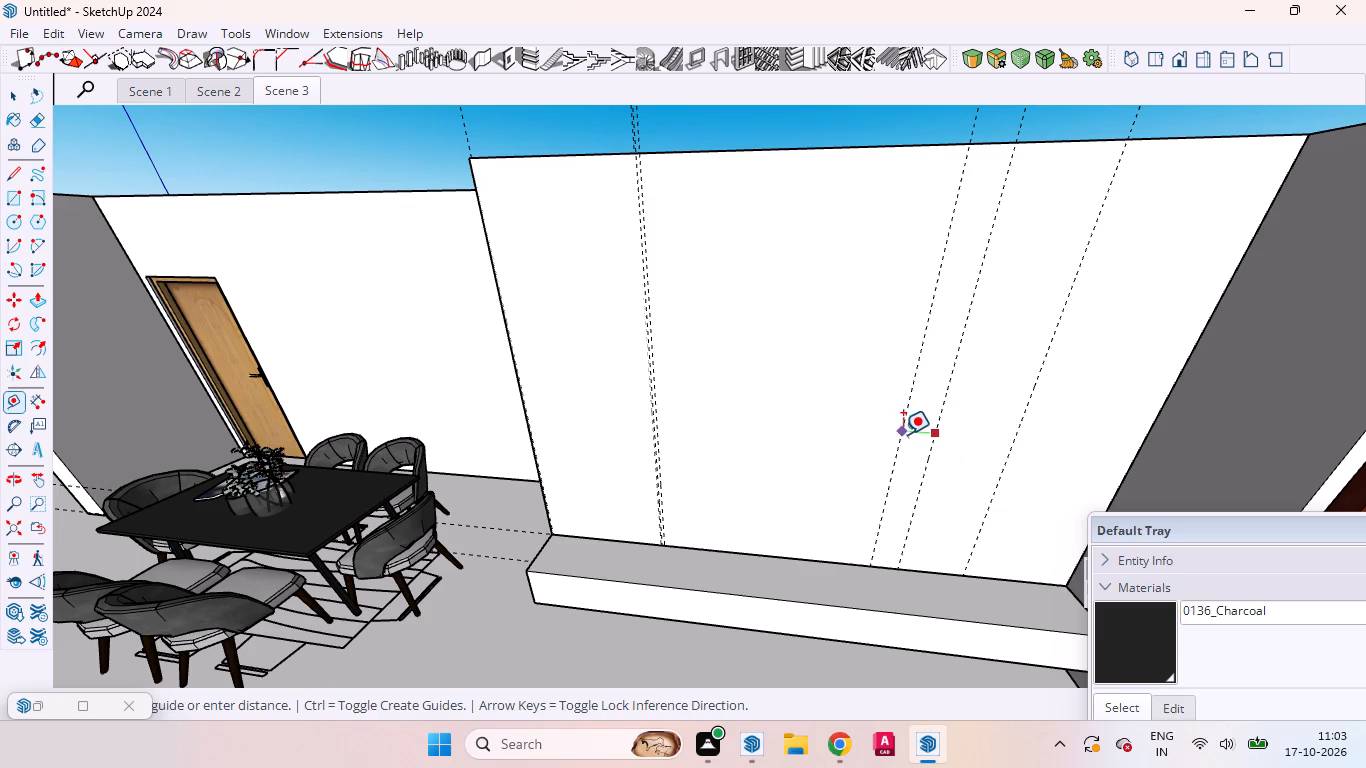
key(8)
text(mm)
key(Return)
key(space)
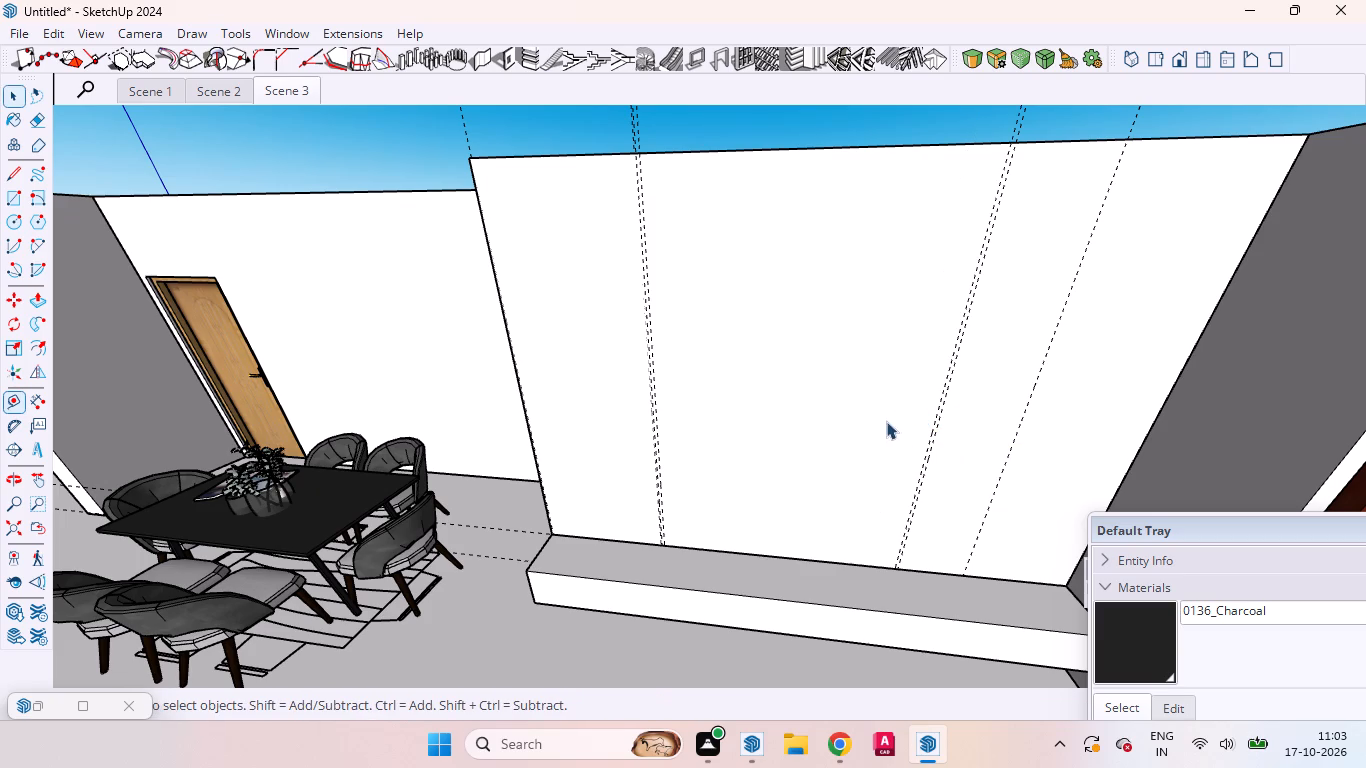
Inside the blank wall's group, draw a narrow full-height rectangle between the paired dining-side guides, down to the raised base.
double_click(799, 332)
click(799, 332)
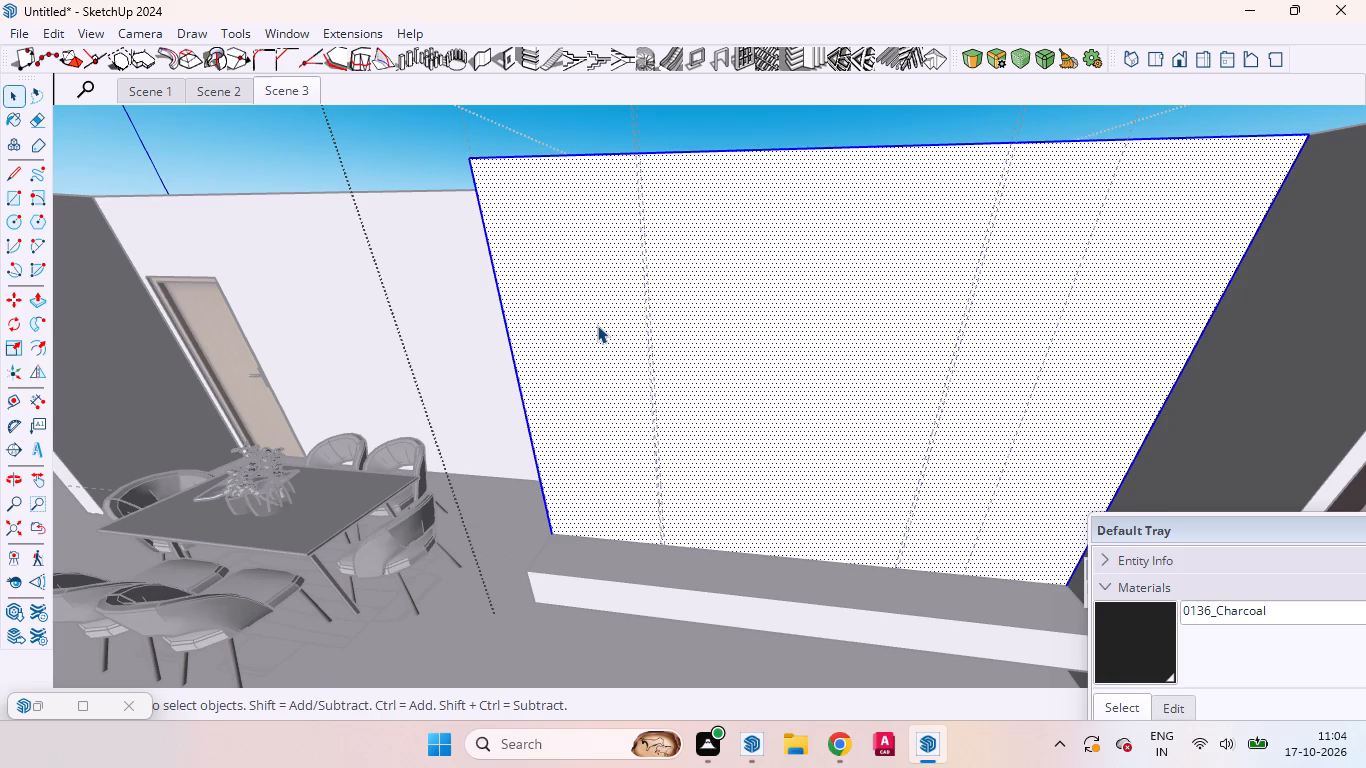
key(r)
scroll(619, 153, up, 1)
scroll(615, 150, down, 3)
scroll(615, 150, up, 1)
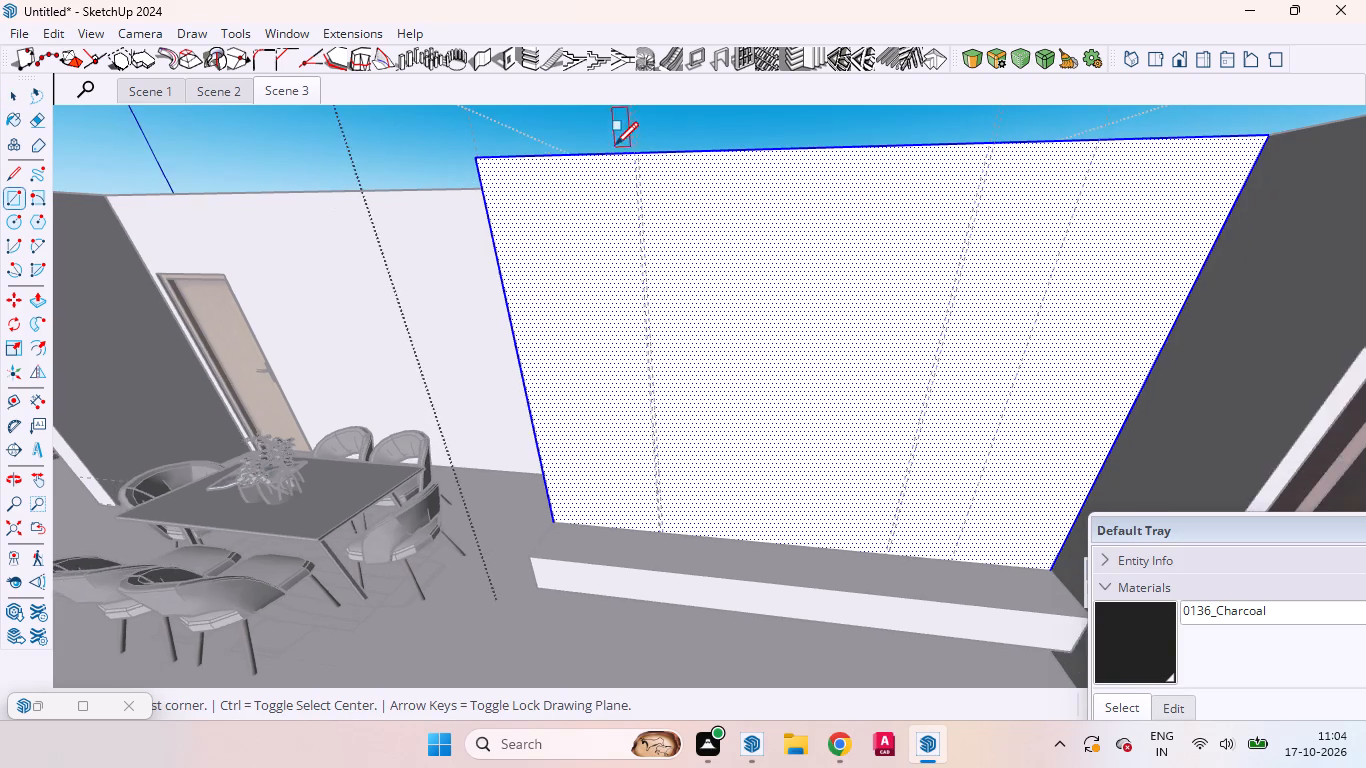
scroll(618, 145, up, 7)
scroll(622, 155, down, 1)
scroll(622, 155, up, 1)
scroll(622, 155, down, 1)
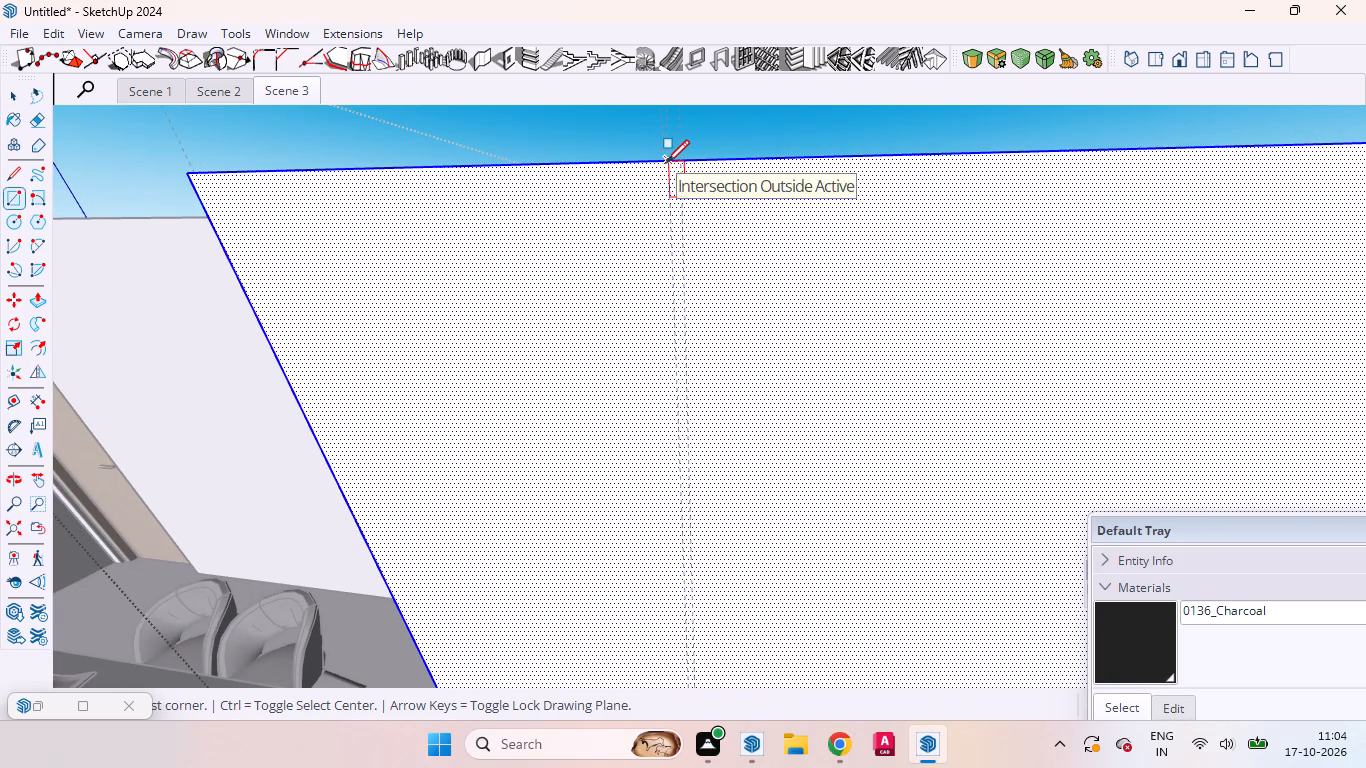
click(666, 163)
scroll(684, 352, down, 10)
scroll(700, 278, up, 1)
scroll(700, 278, down, 9)
scroll(726, 484, up, 4)
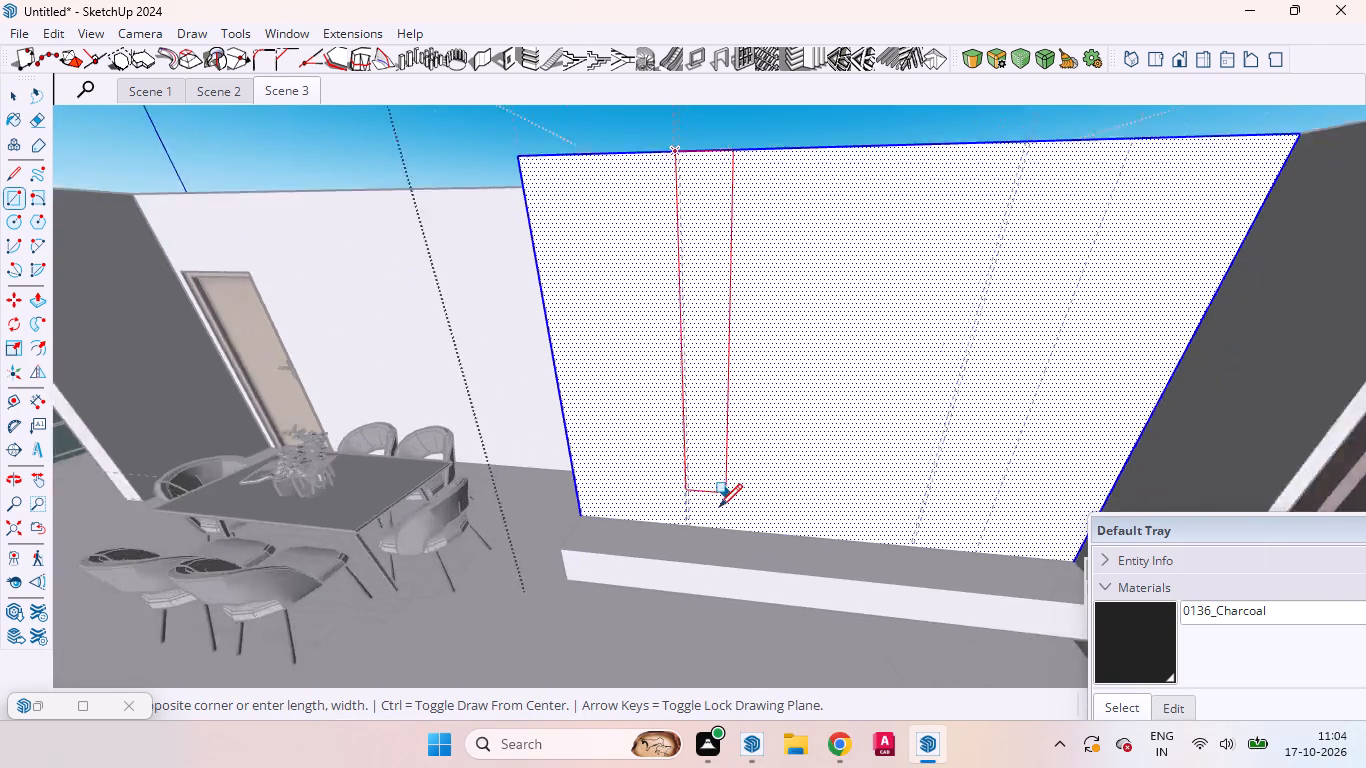
scroll(719, 507, up, 8)
scroll(704, 540, down, 1)
scroll(704, 541, up, 20)
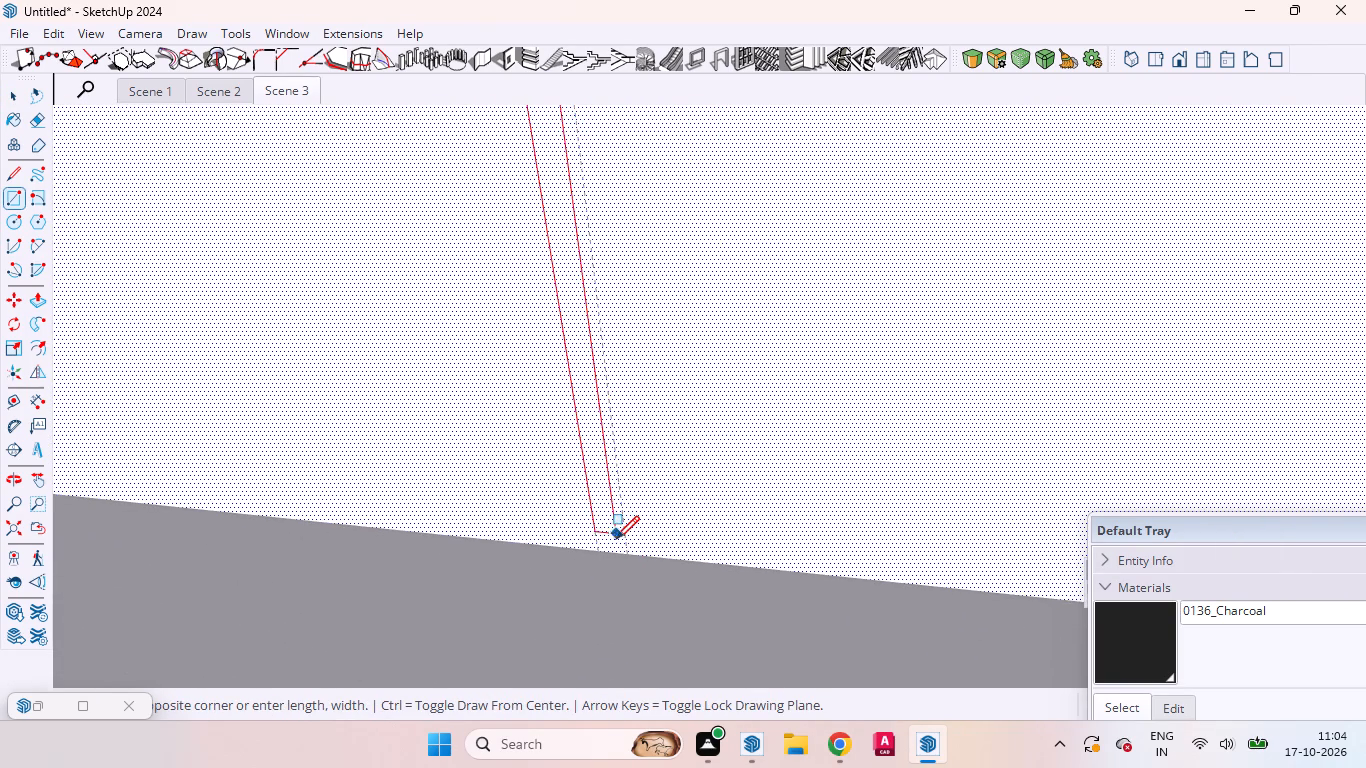
click(627, 551)
Draw a matching full-height strip between the paired door-side guides on the wall, then leave the wall group.
scroll(754, 425, down, 13)
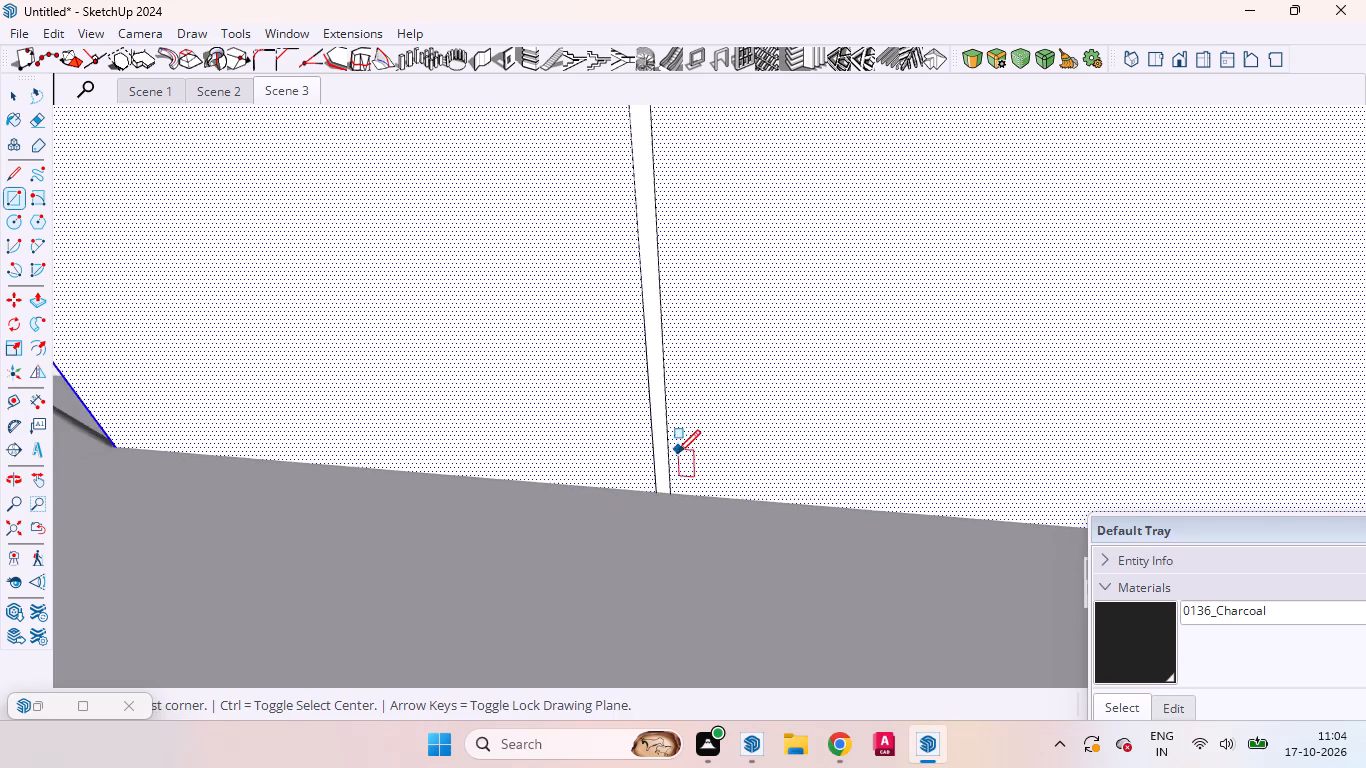
scroll(677, 453, down, 5)
scroll(677, 460, up, 1)
scroll(678, 460, down, 6)
scroll(679, 465, up, 1)
scroll(679, 465, down, 14)
scroll(885, 463, up, 8)
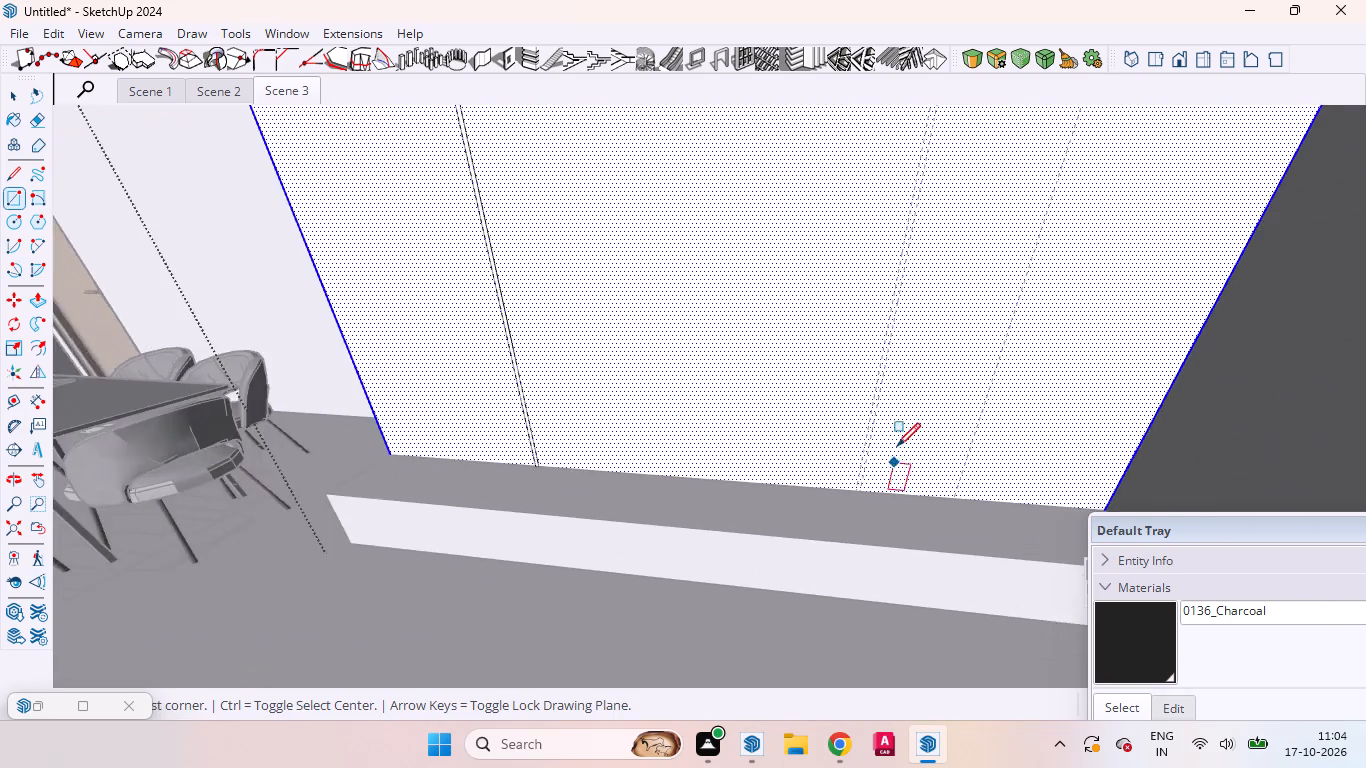
scroll(897, 446, up, 14)
scroll(838, 531, down, 1)
scroll(838, 531, up, 6)
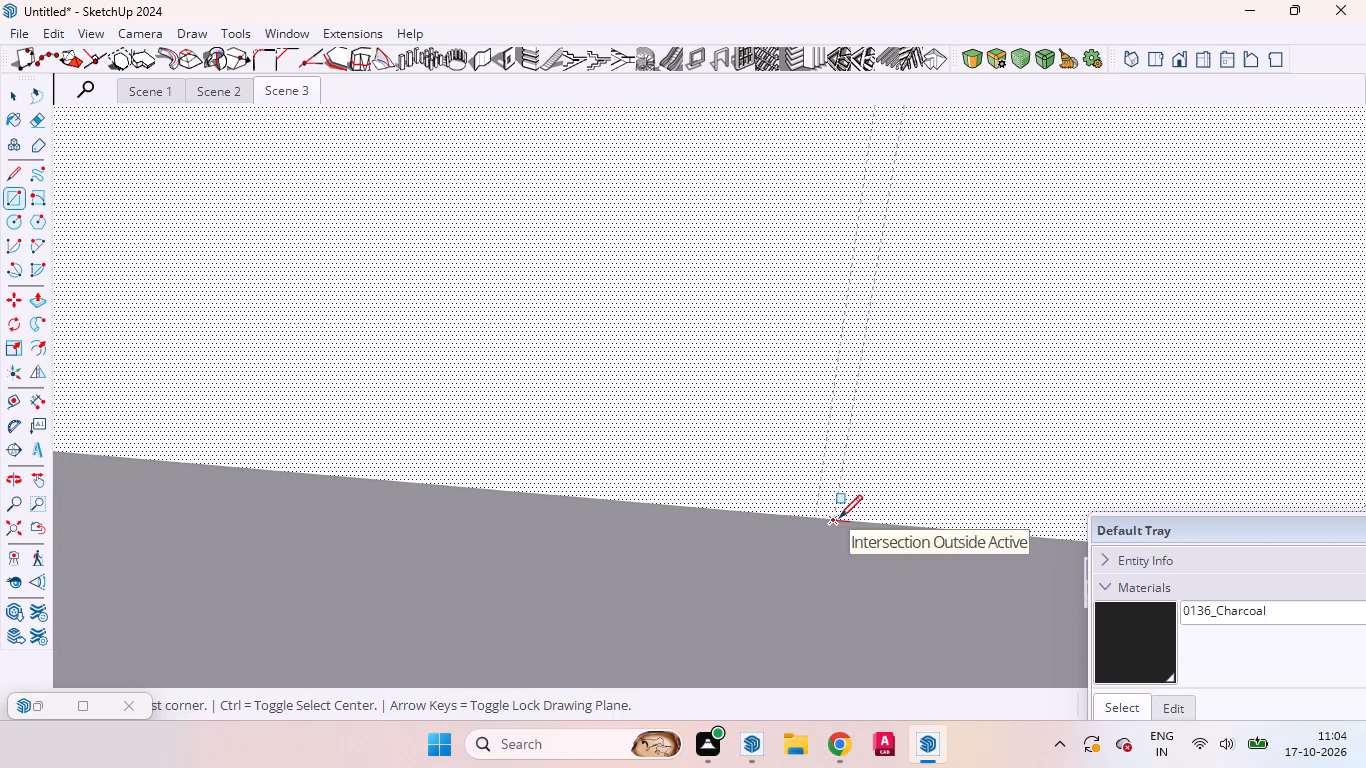
click(839, 518)
scroll(816, 346, down, 17)
scroll(833, 414, up, 1)
scroll(833, 415, down, 11)
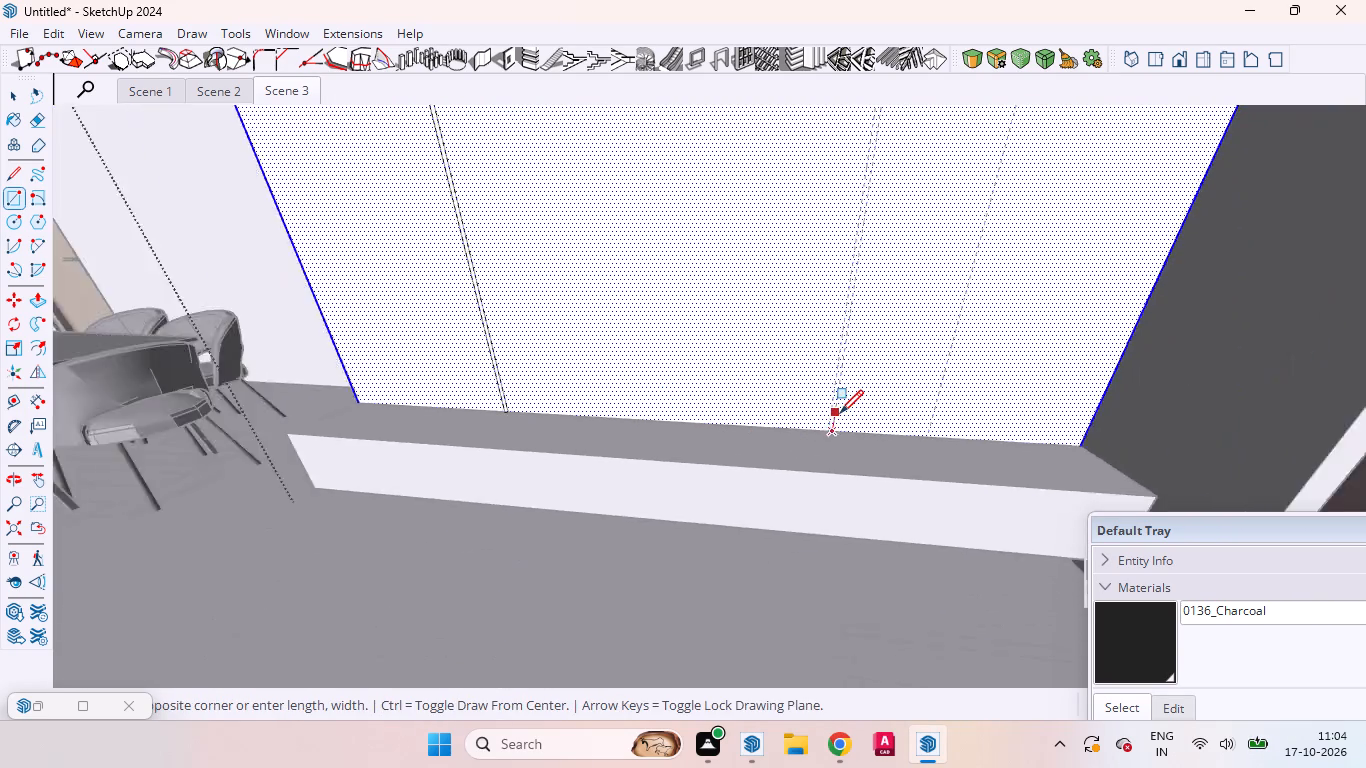
scroll(840, 413, down, 2)
scroll(840, 413, up, 1)
scroll(840, 413, down, 2)
scroll(840, 415, up, 3)
scroll(840, 415, down, 3)
scroll(873, 142, up, 2)
scroll(873, 142, down, 2)
scroll(873, 142, up, 13)
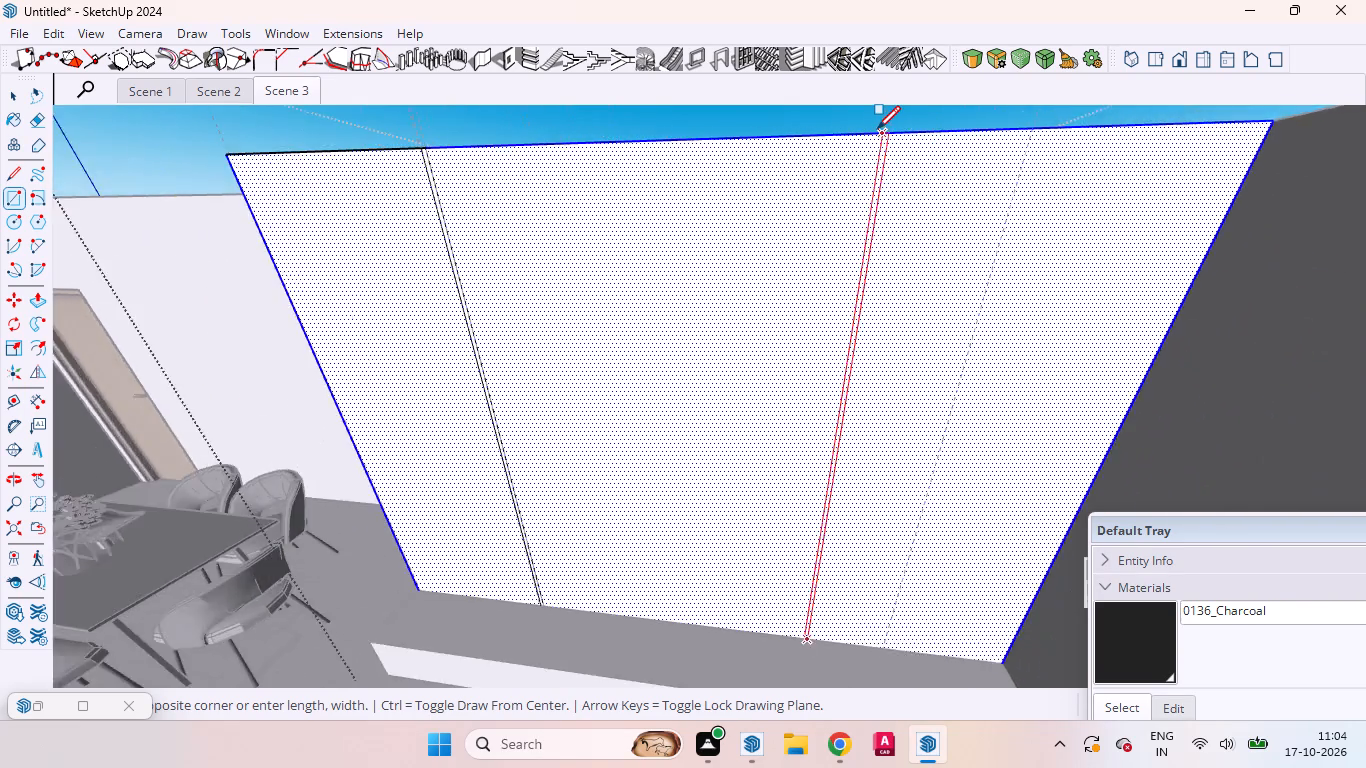
scroll(877, 129, up, 6)
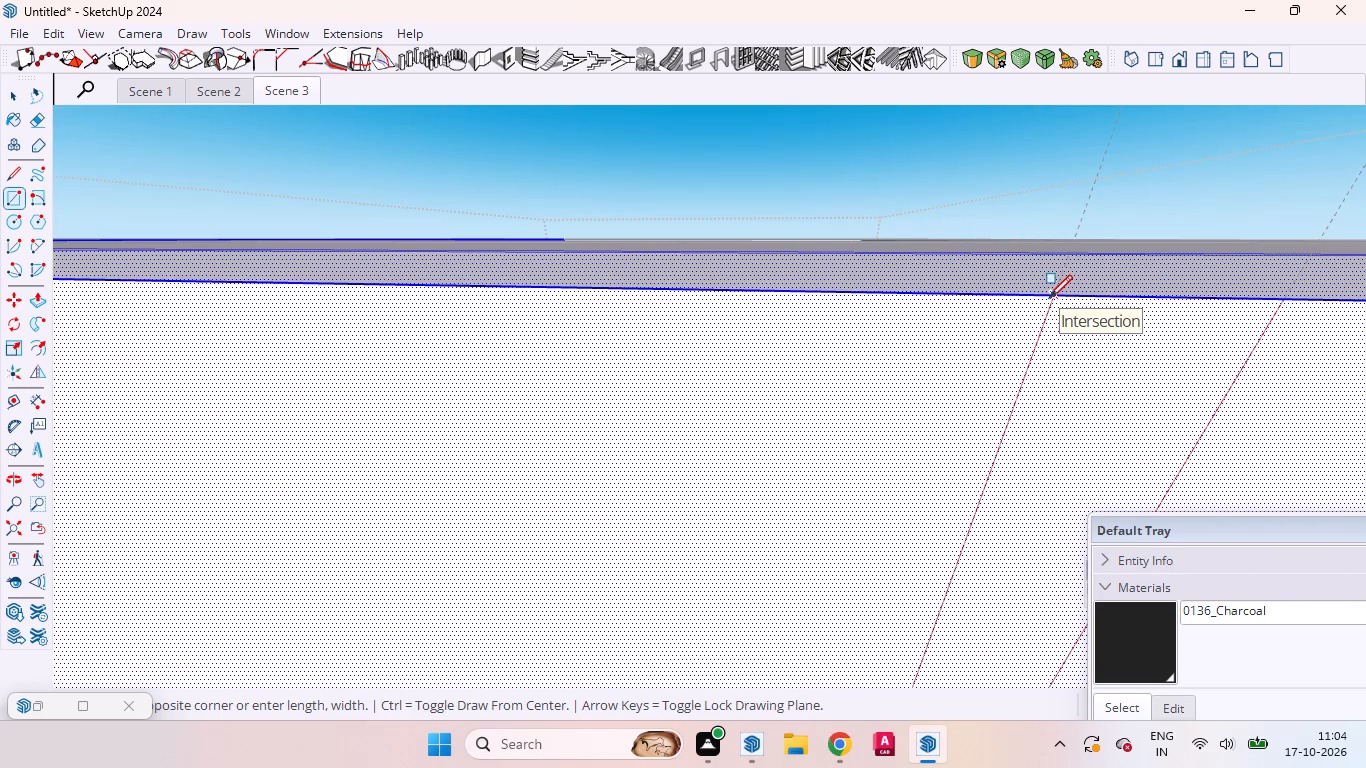
click(1049, 298)
scroll(941, 335, down, 14)
scroll(962, 271, up, 1)
scroll(966, 269, down, 2)
scroll(969, 269, up, 1)
scroll(981, 269, down, 5)
scroll(989, 259, up, 3)
scroll(990, 259, down, 7)
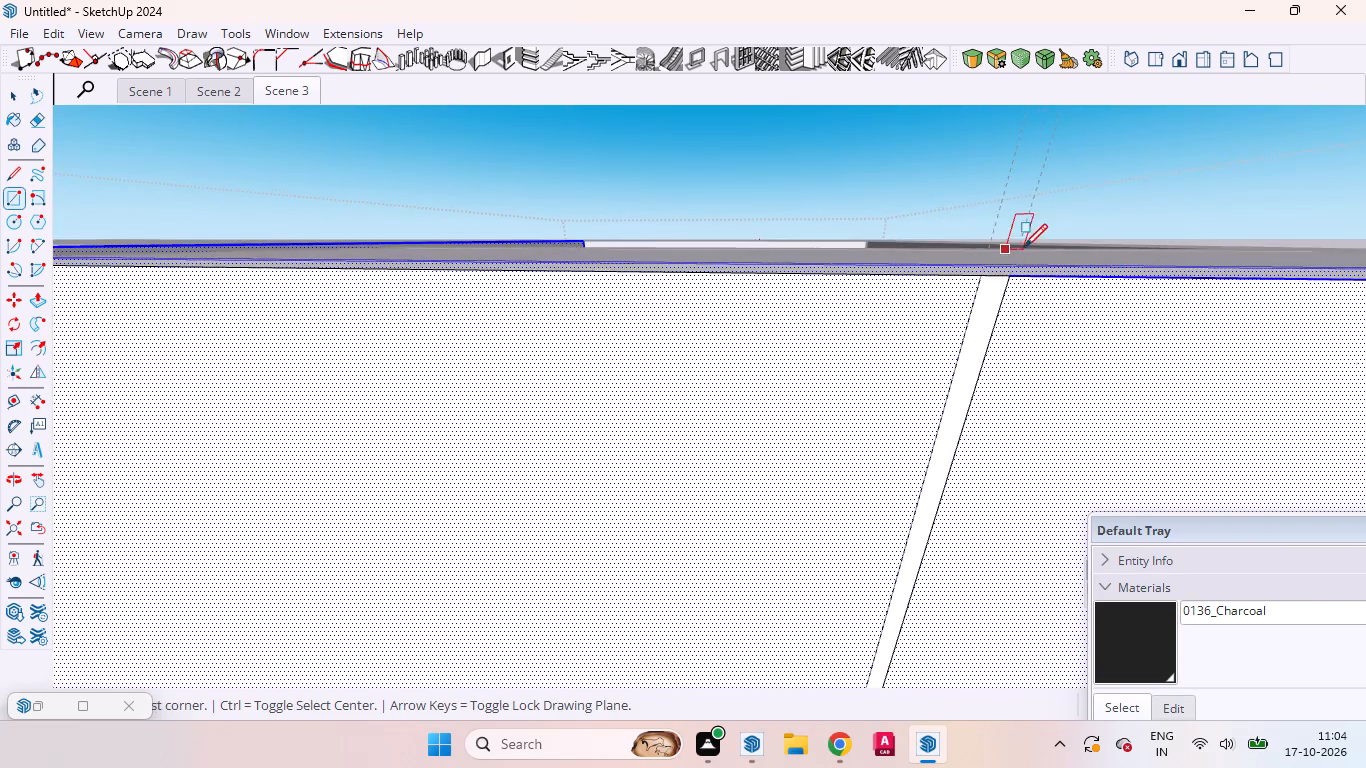
scroll(1024, 247, down, 15)
key(space)
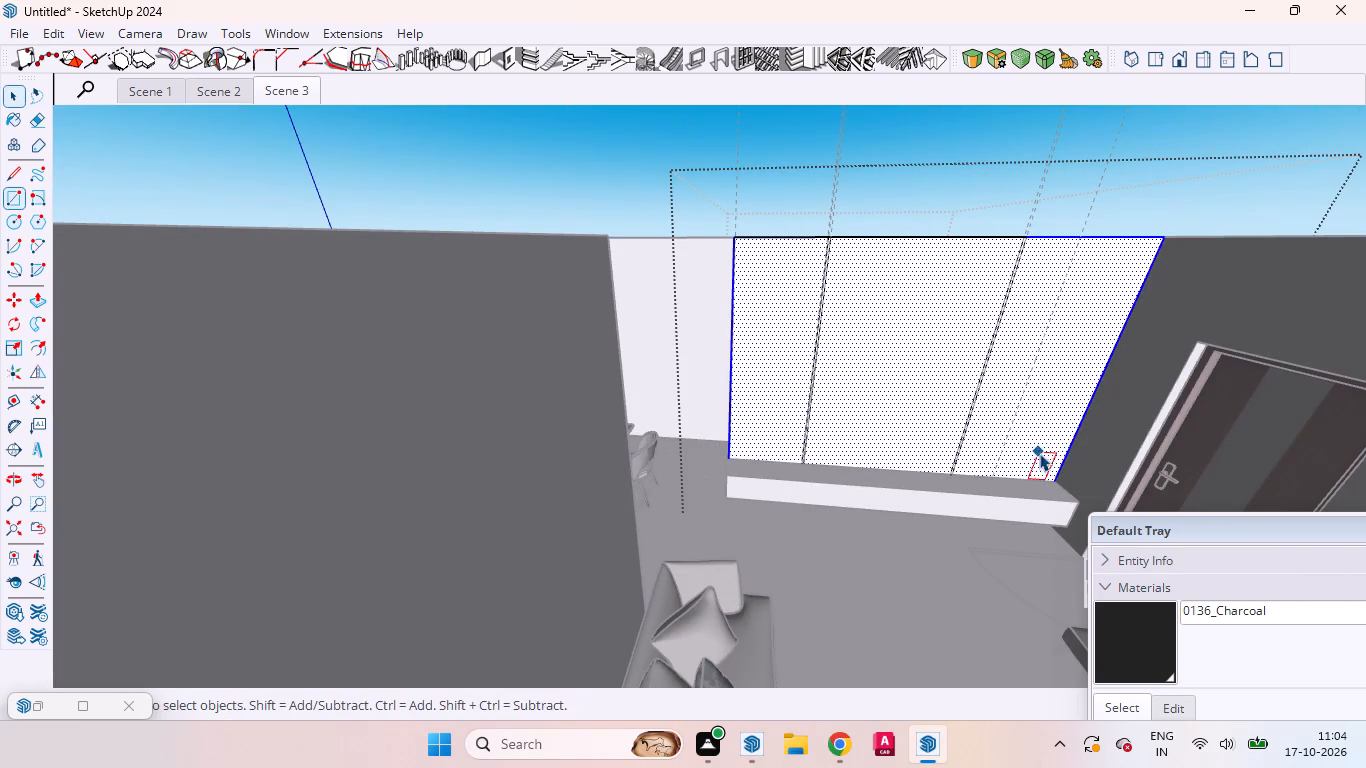
click(1147, 199)
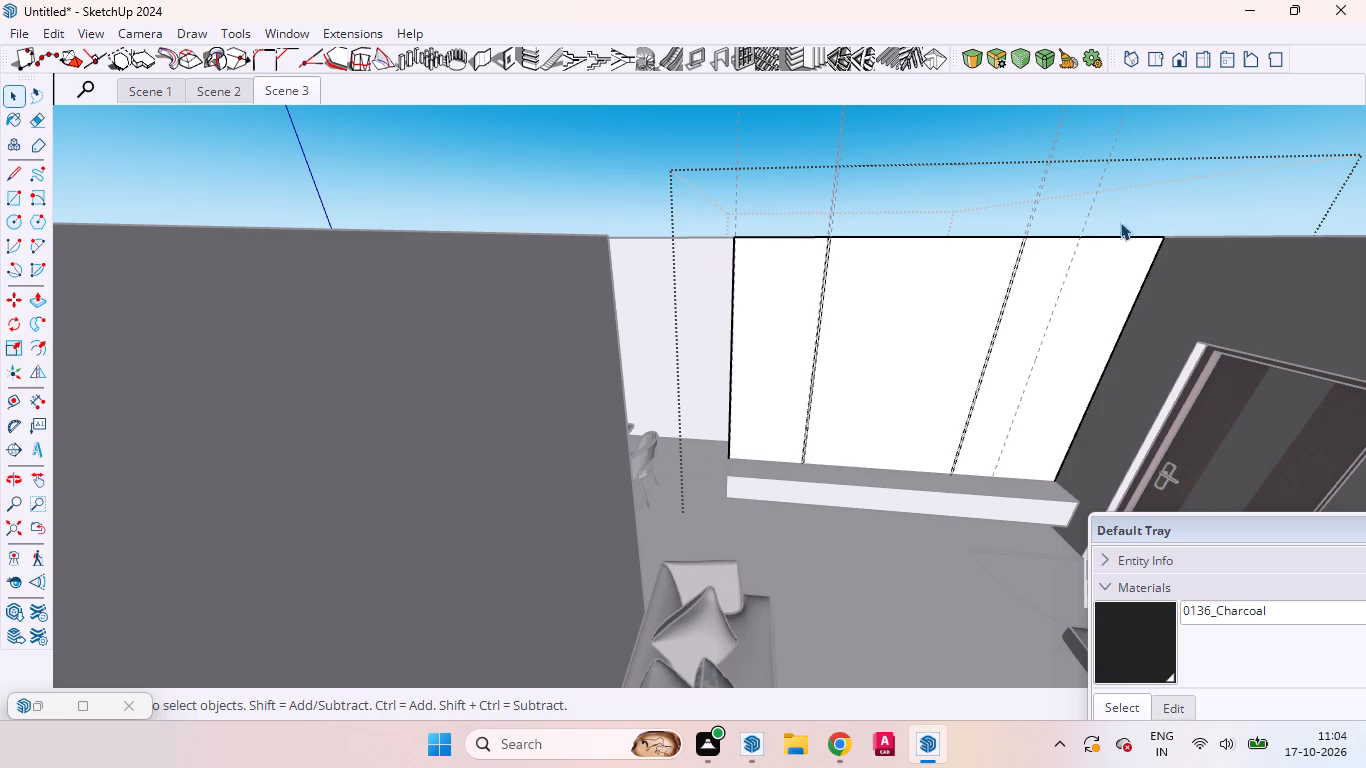
right_click(1138, 217)
click(1203, 156)
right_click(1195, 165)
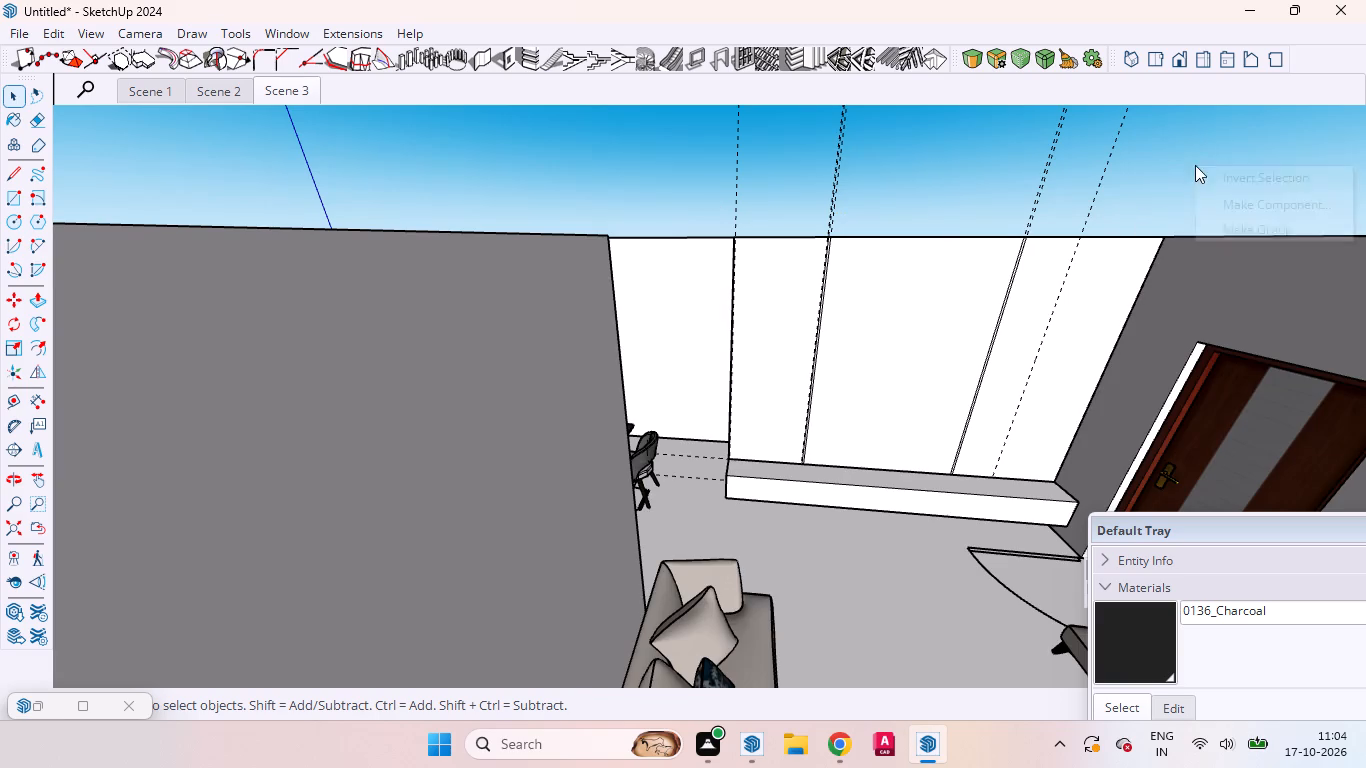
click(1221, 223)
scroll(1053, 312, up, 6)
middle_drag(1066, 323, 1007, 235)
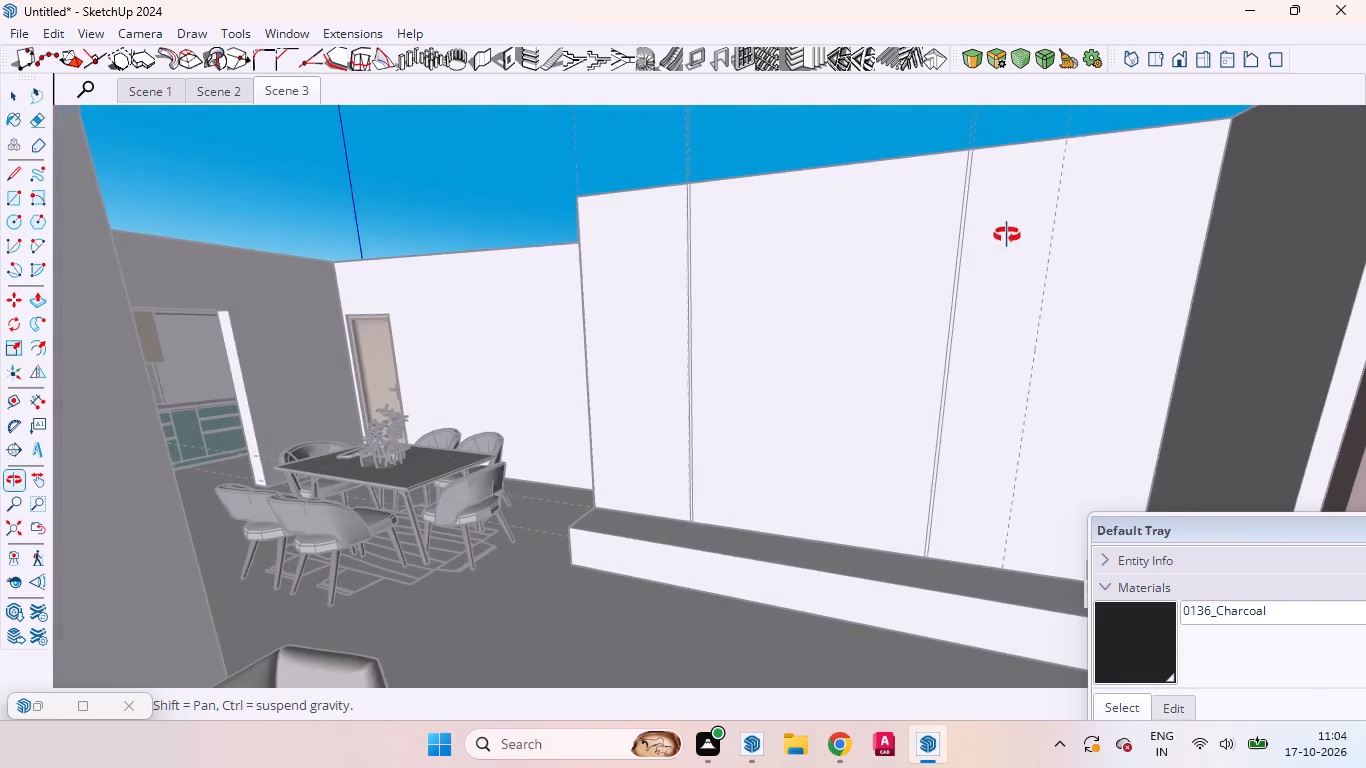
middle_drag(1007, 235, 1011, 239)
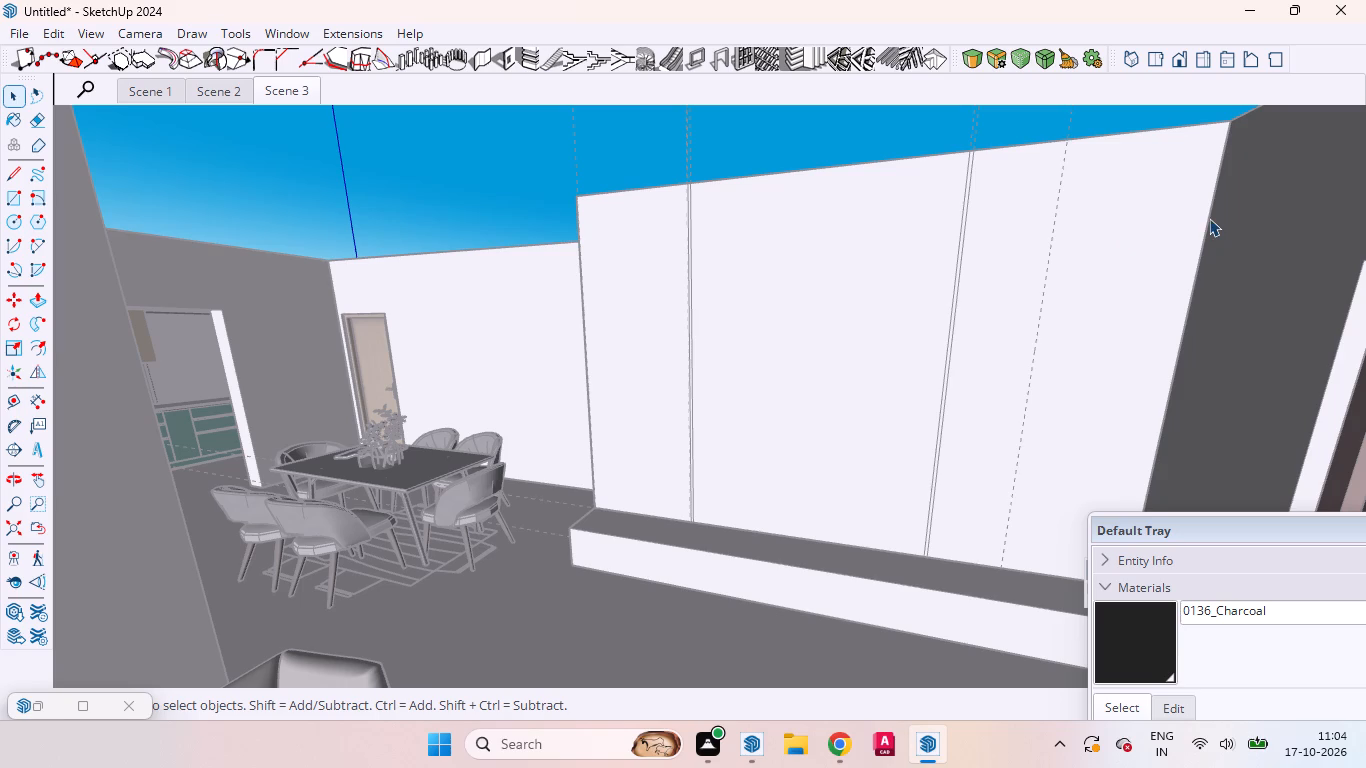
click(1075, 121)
Place a vertical guide 2" inward from the blank wall's door-side edge.
key(t)
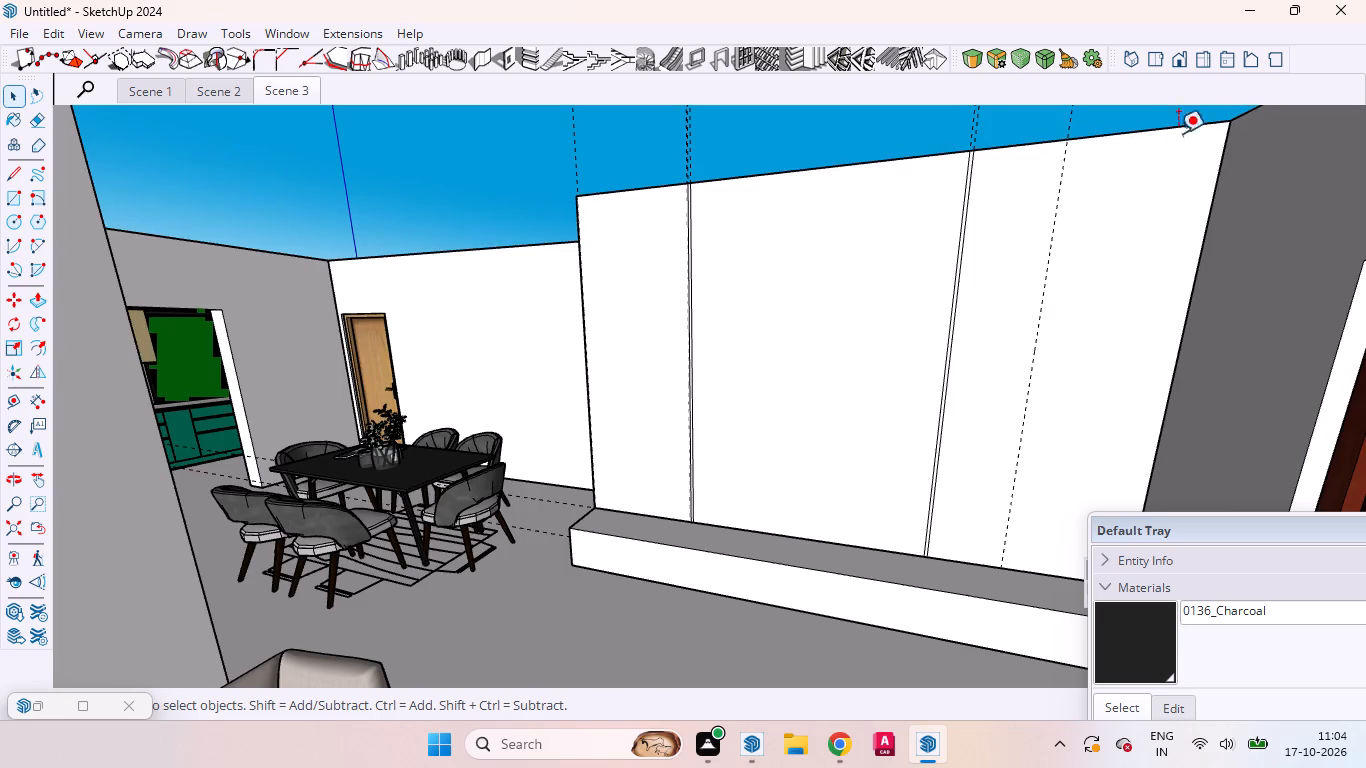
click(1215, 195)
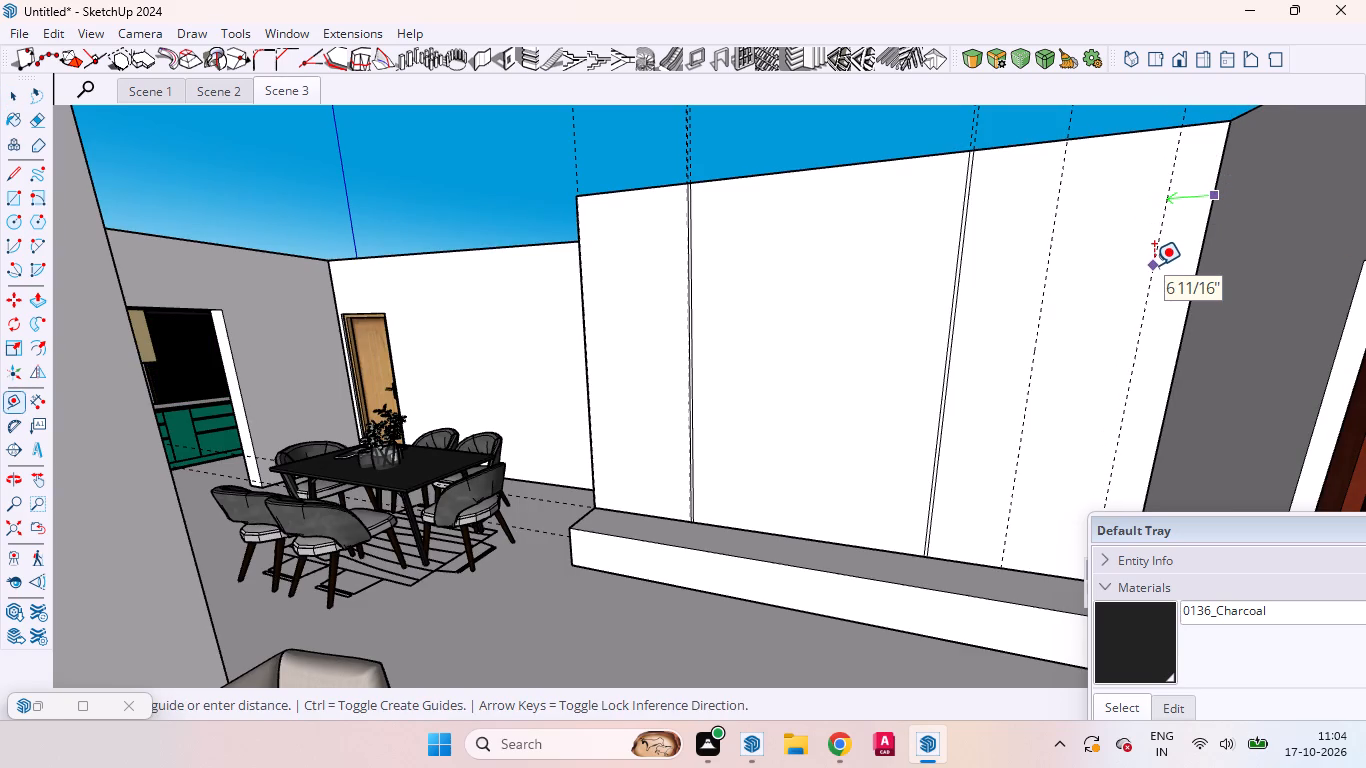
key(2)
key(Return)
key(space)
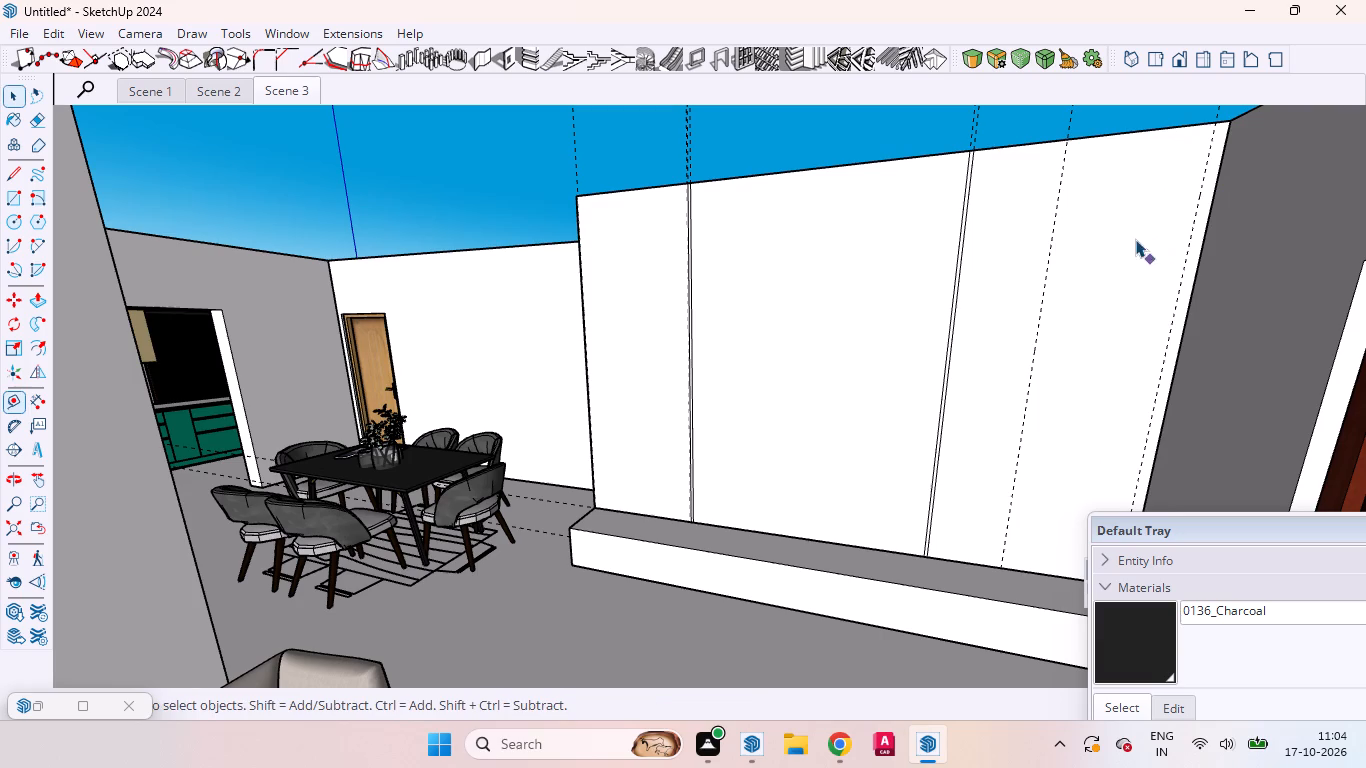
In a new group, draw a full-height rectangle on the wall between the 2" guide and the 2' guide.
right_click(1106, 107)
click(1137, 169)
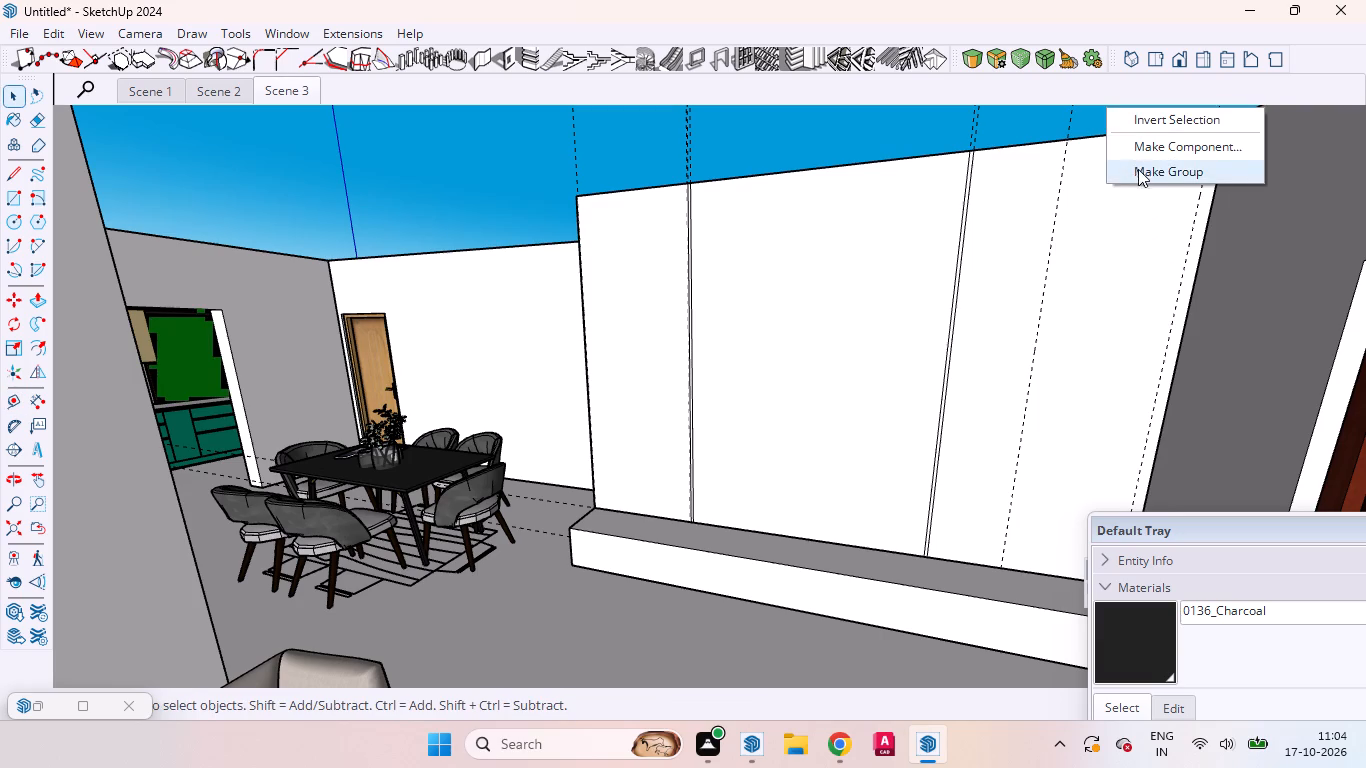
key(r)
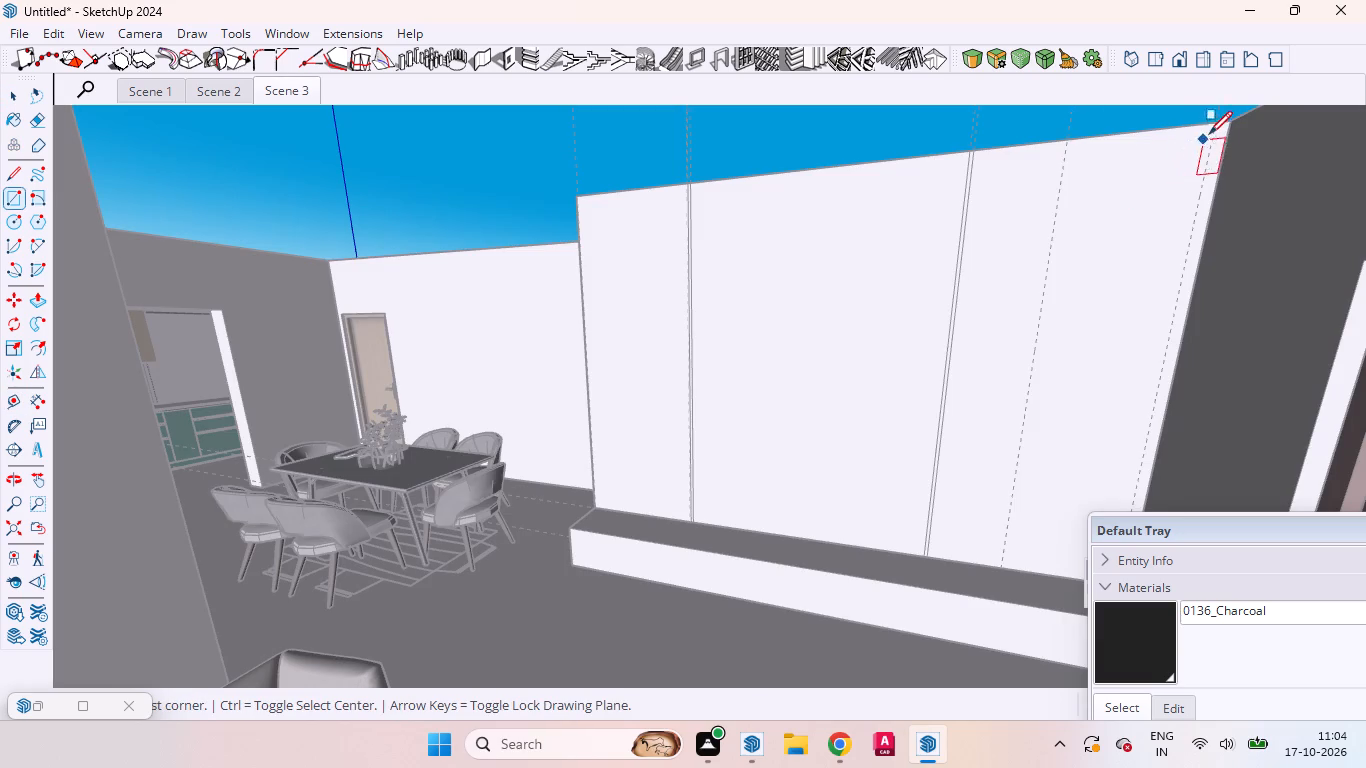
click(1212, 126)
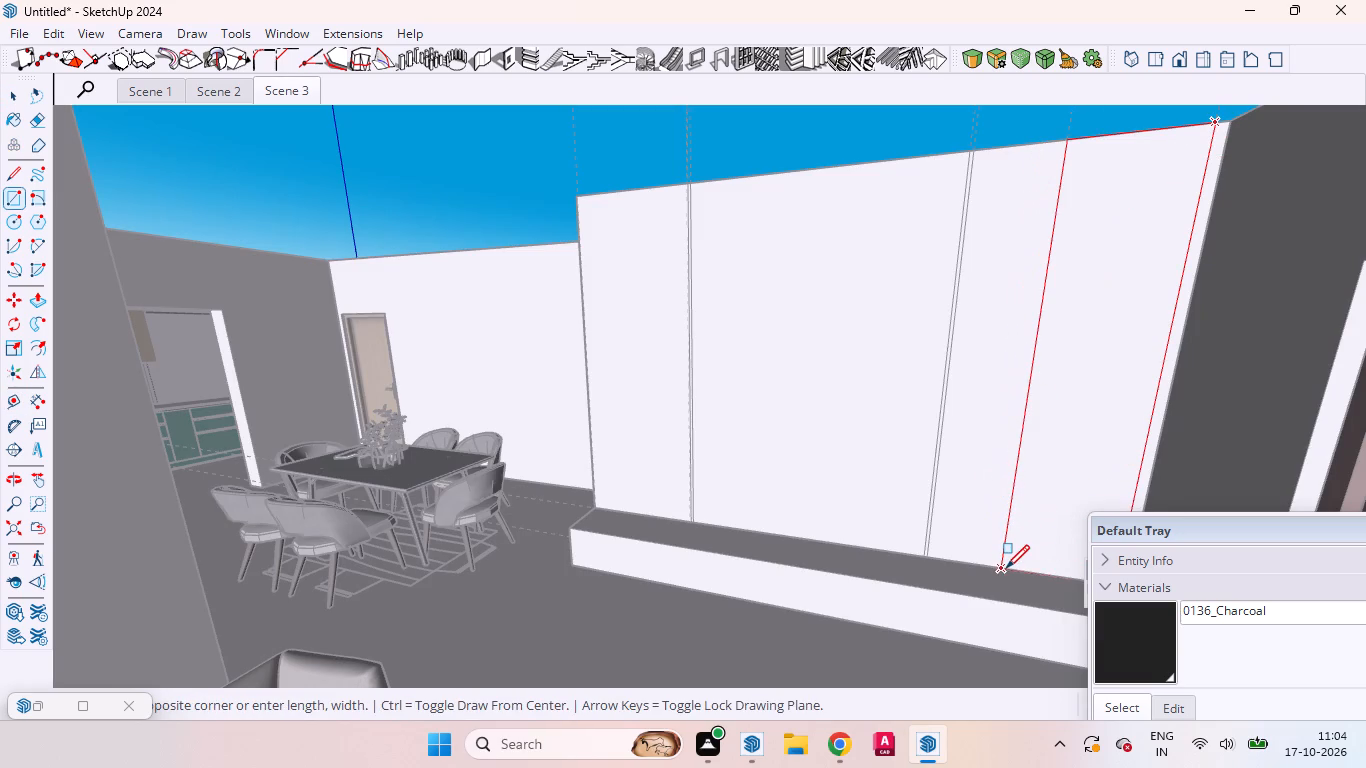
click(1006, 568)
key(space)
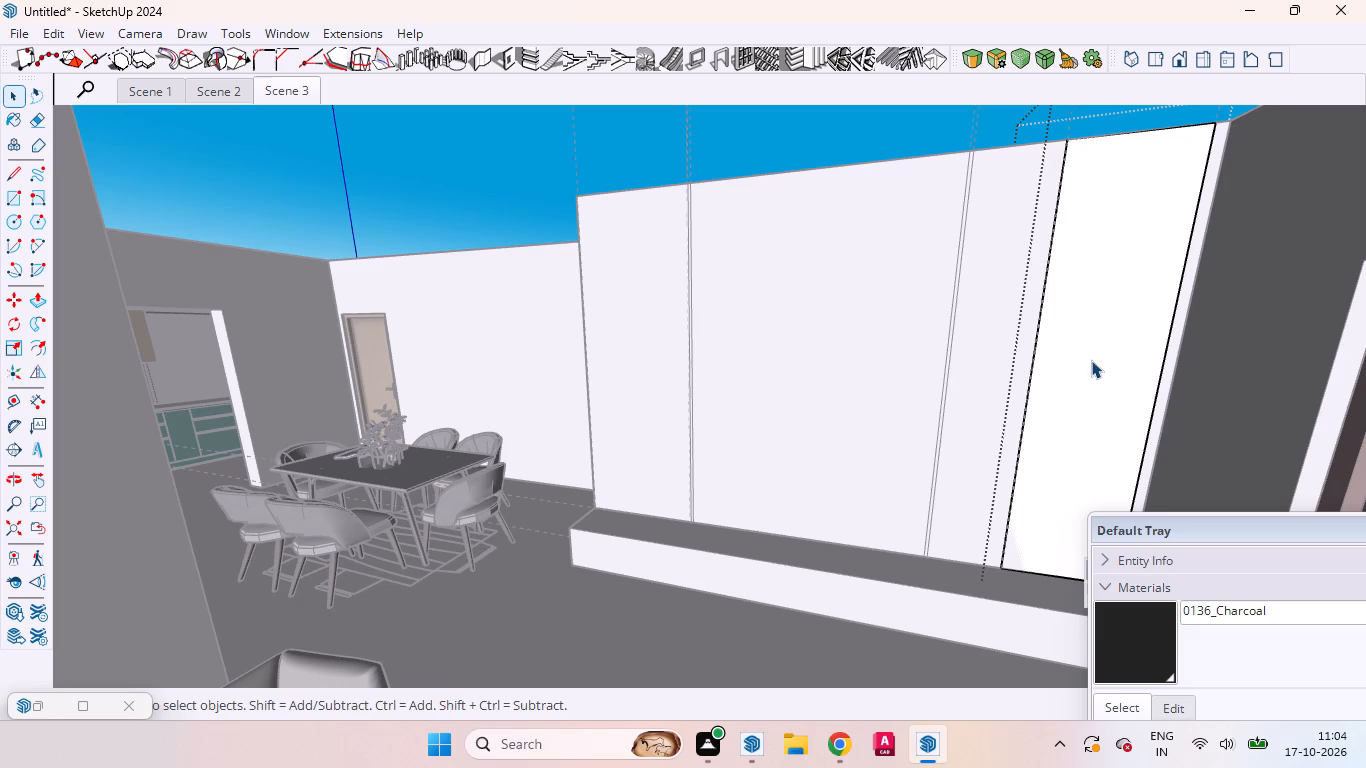
Push/Pull the door-side rectangle out 13" into a tall unit and leave its group.
key(p)
click(1091, 360)
key(1)
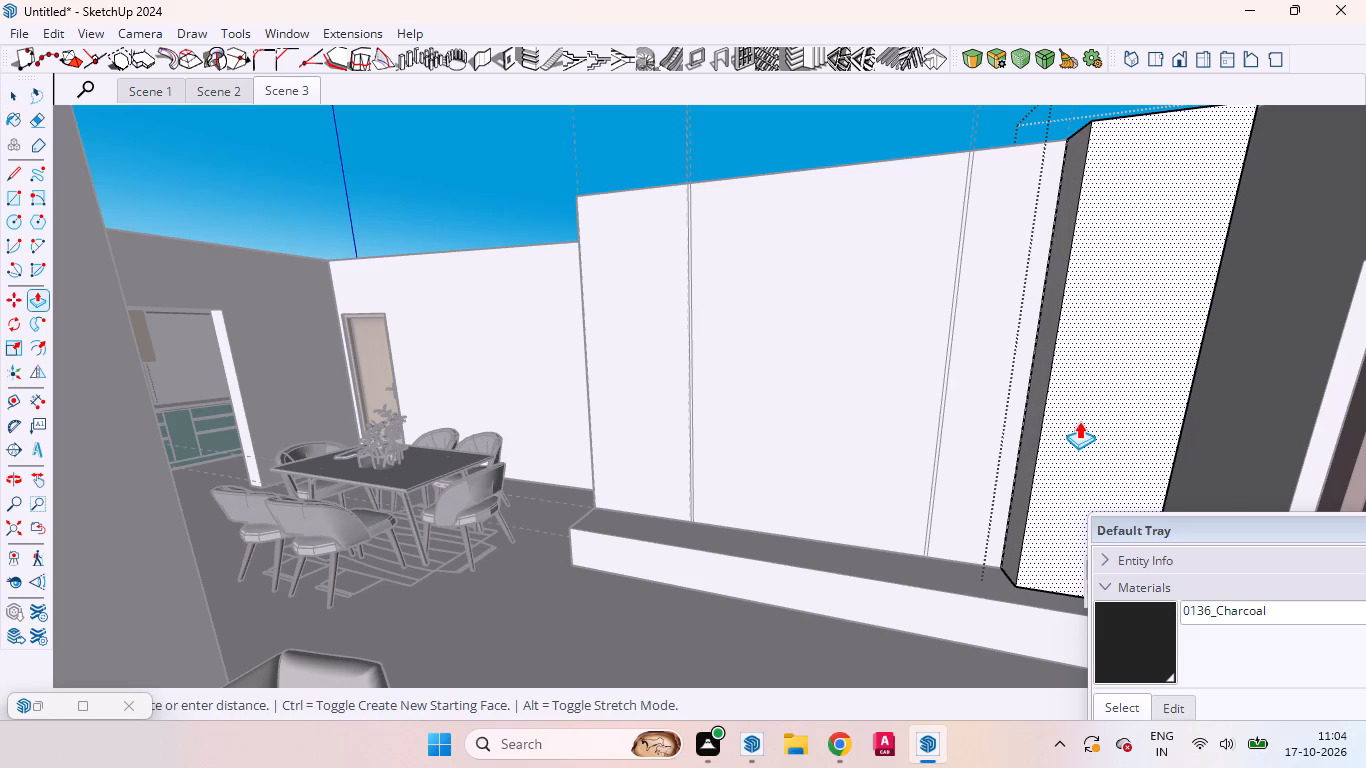
key(3)
key(Return)
key(space)
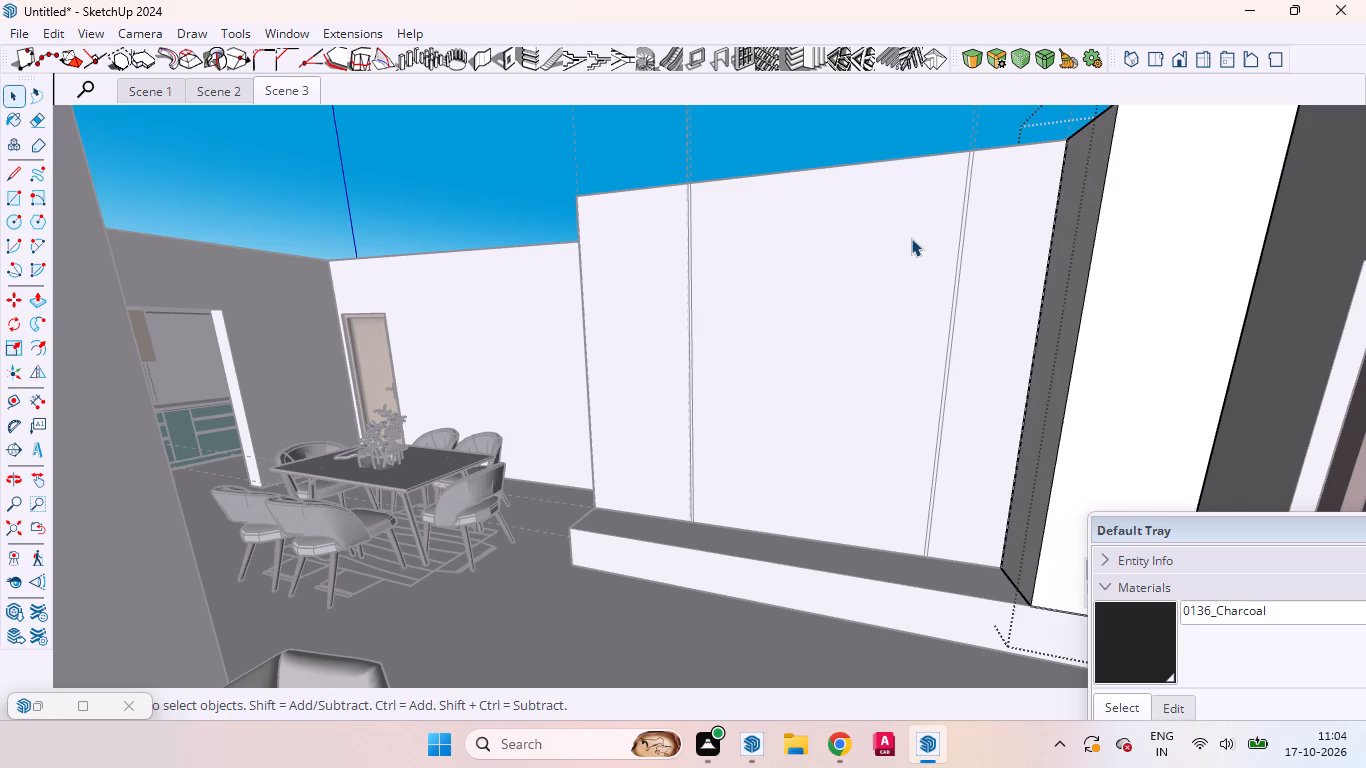
click(820, 133)
Open the tall unit's group and offset its front face outline inward by 18 mm, selecting the inner face.
scroll(930, 353, down, 5)
triple_click(1082, 331)
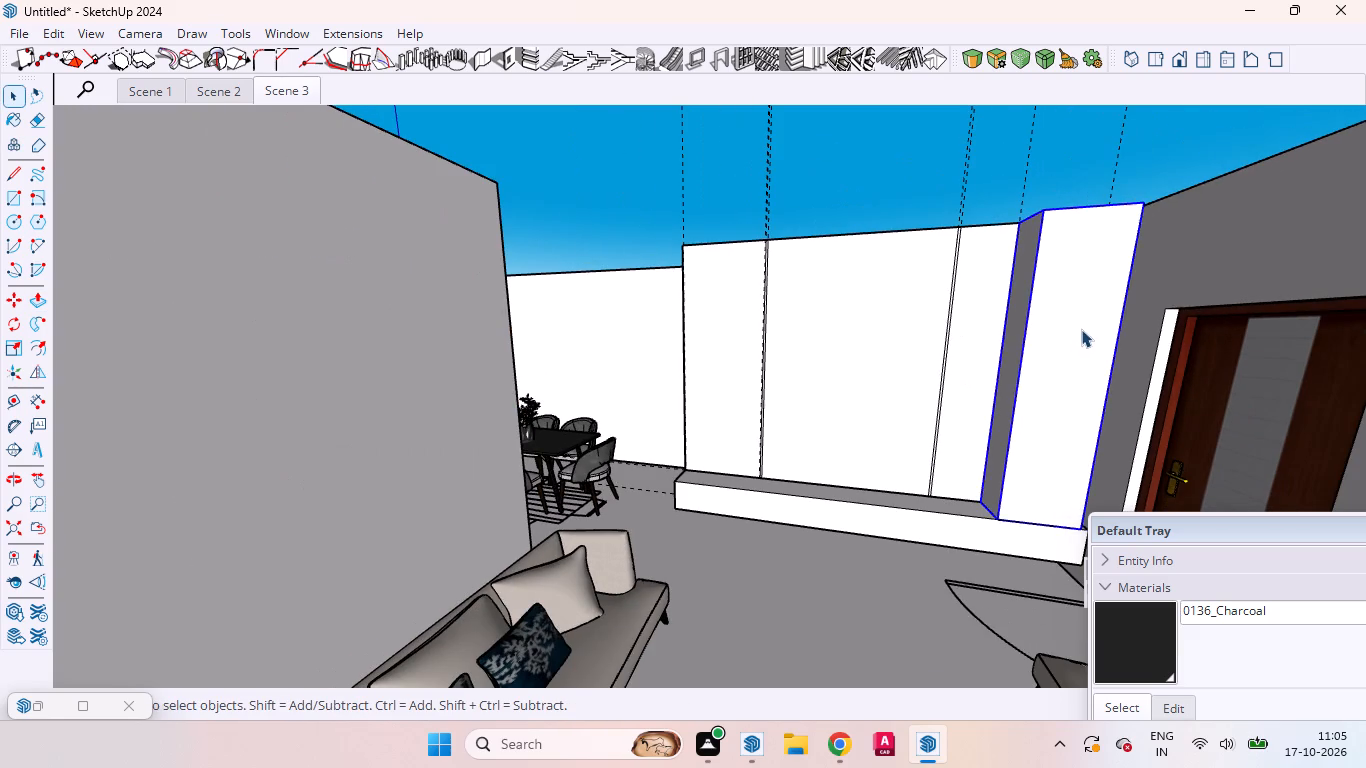
click(1068, 336)
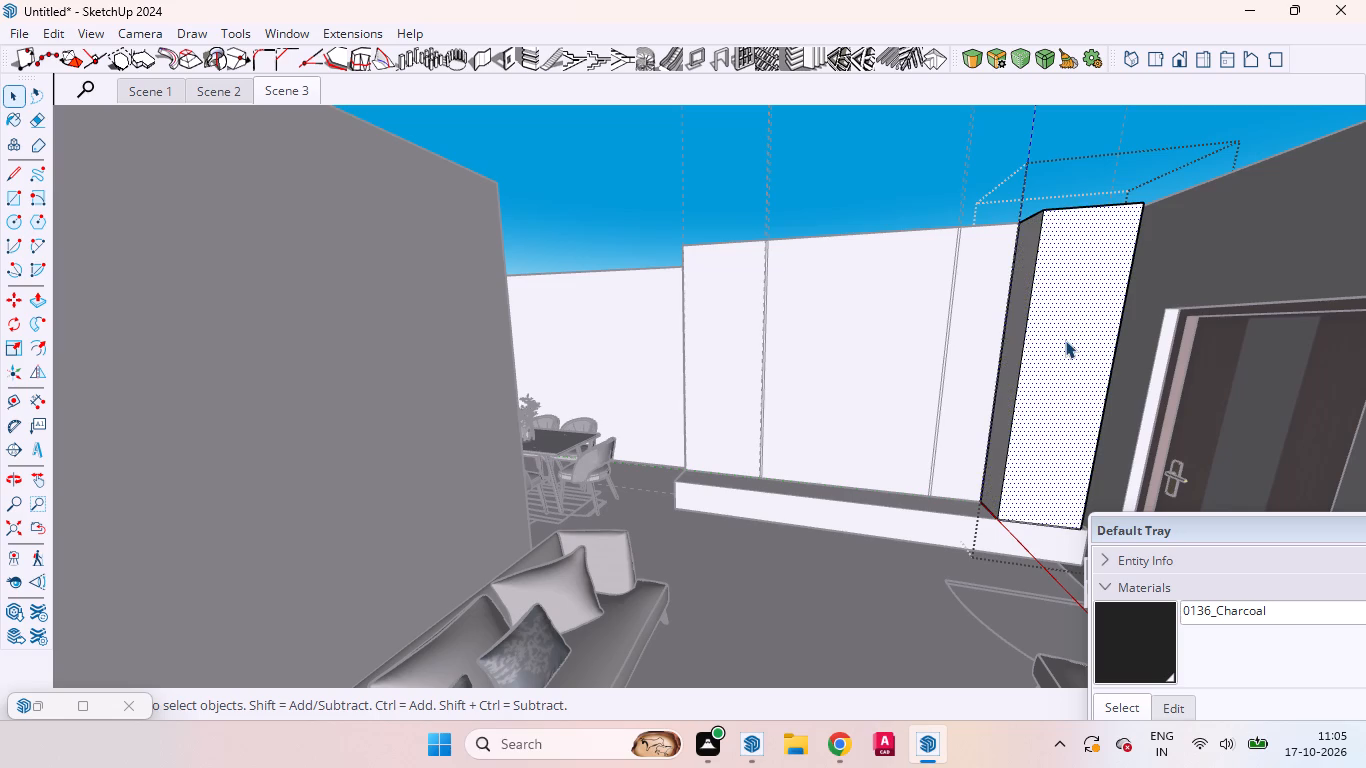
key(f)
click(1045, 341)
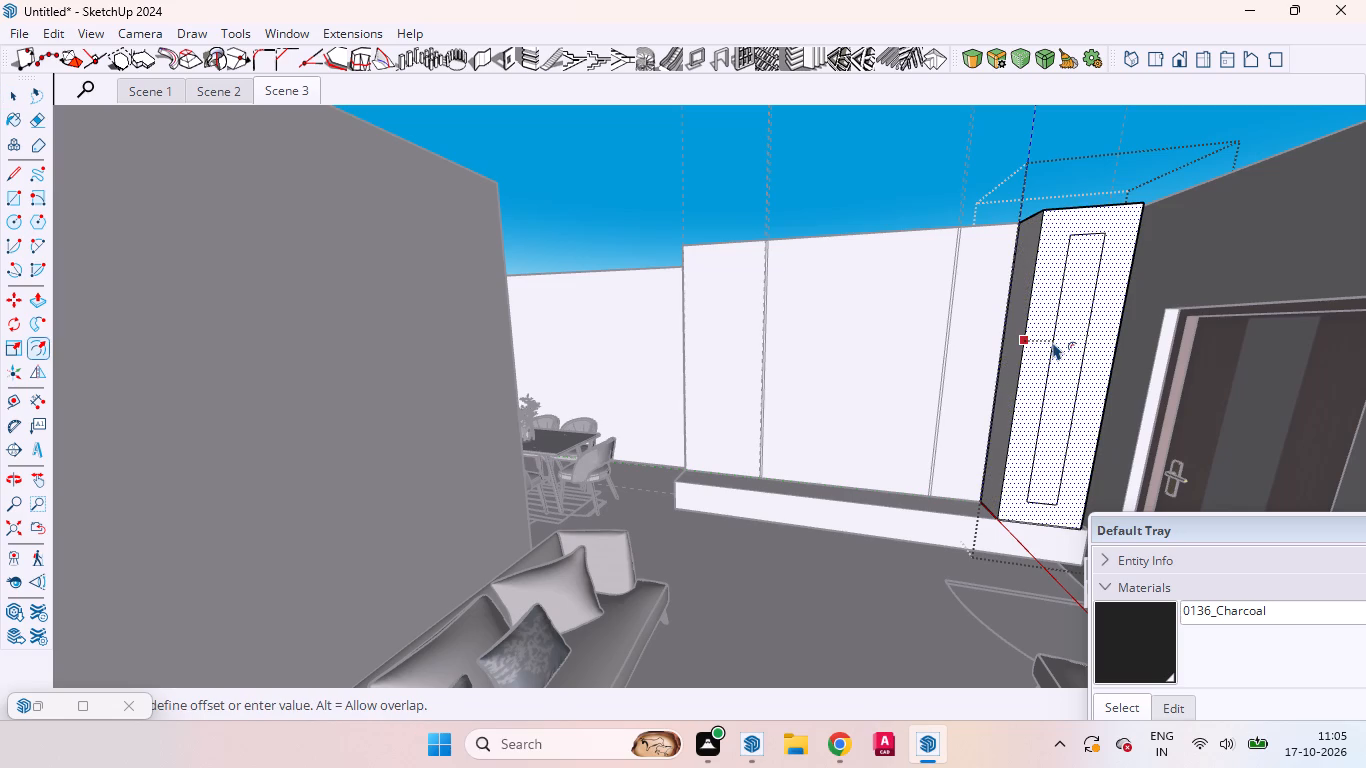
key(1)
text(8mm)
key(Return)
key(space)
click(1079, 353)
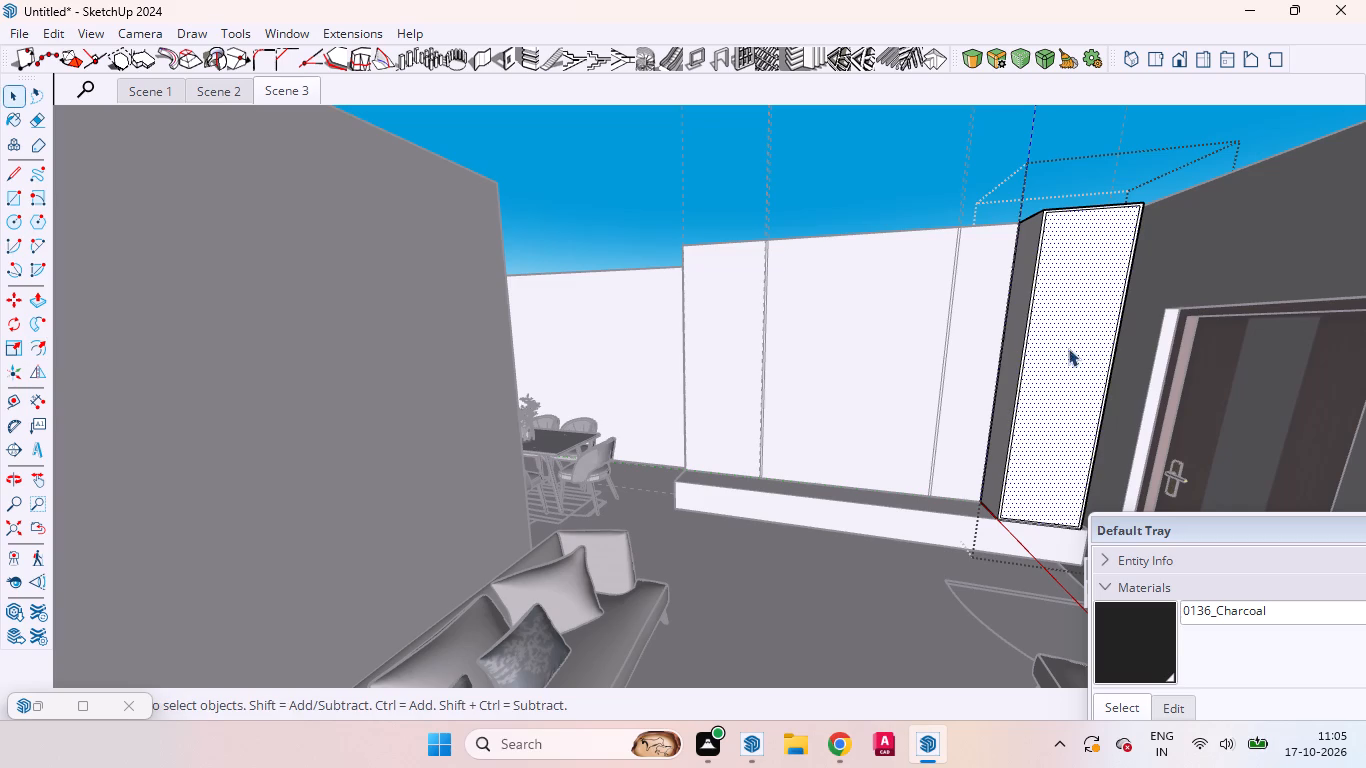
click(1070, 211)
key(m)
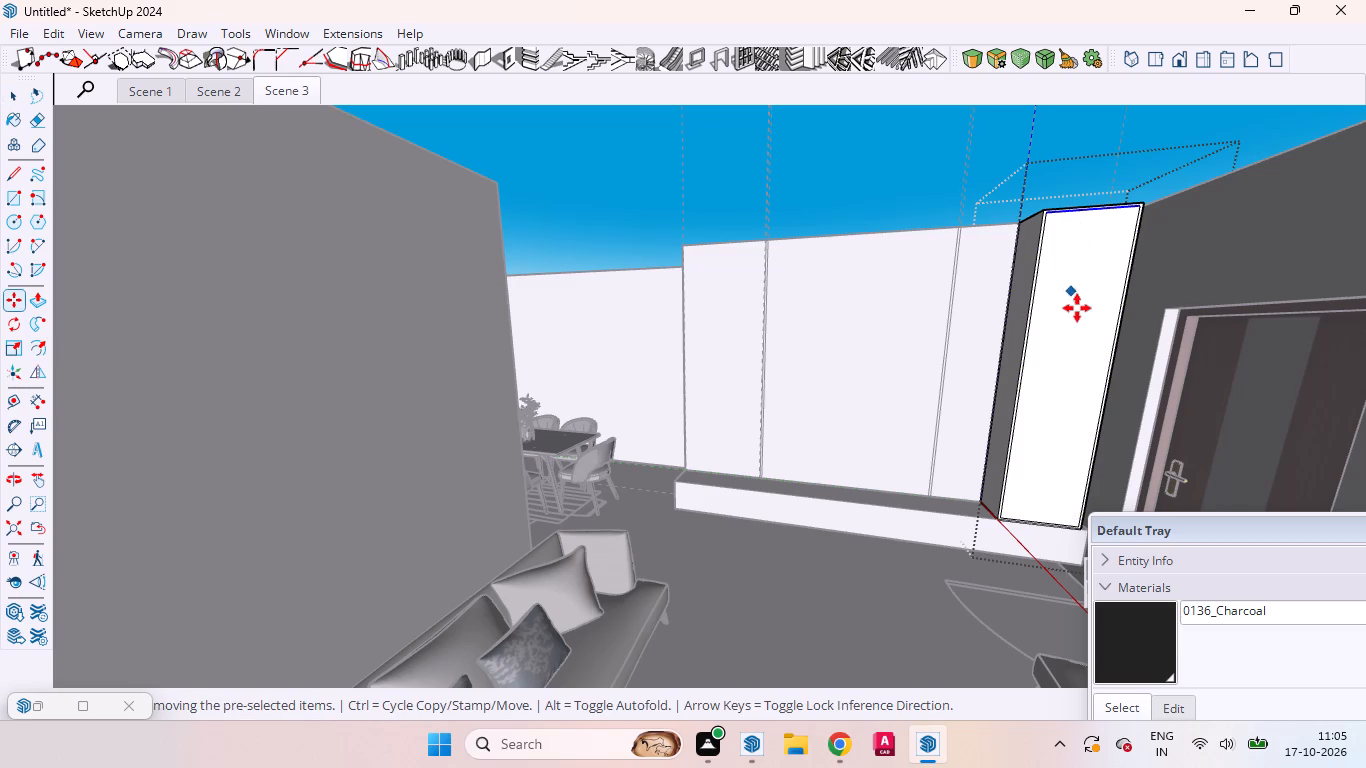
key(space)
Divide the inner vertical edge on the tall unit's side away from the door into 4 equal segments.
click(1035, 298)
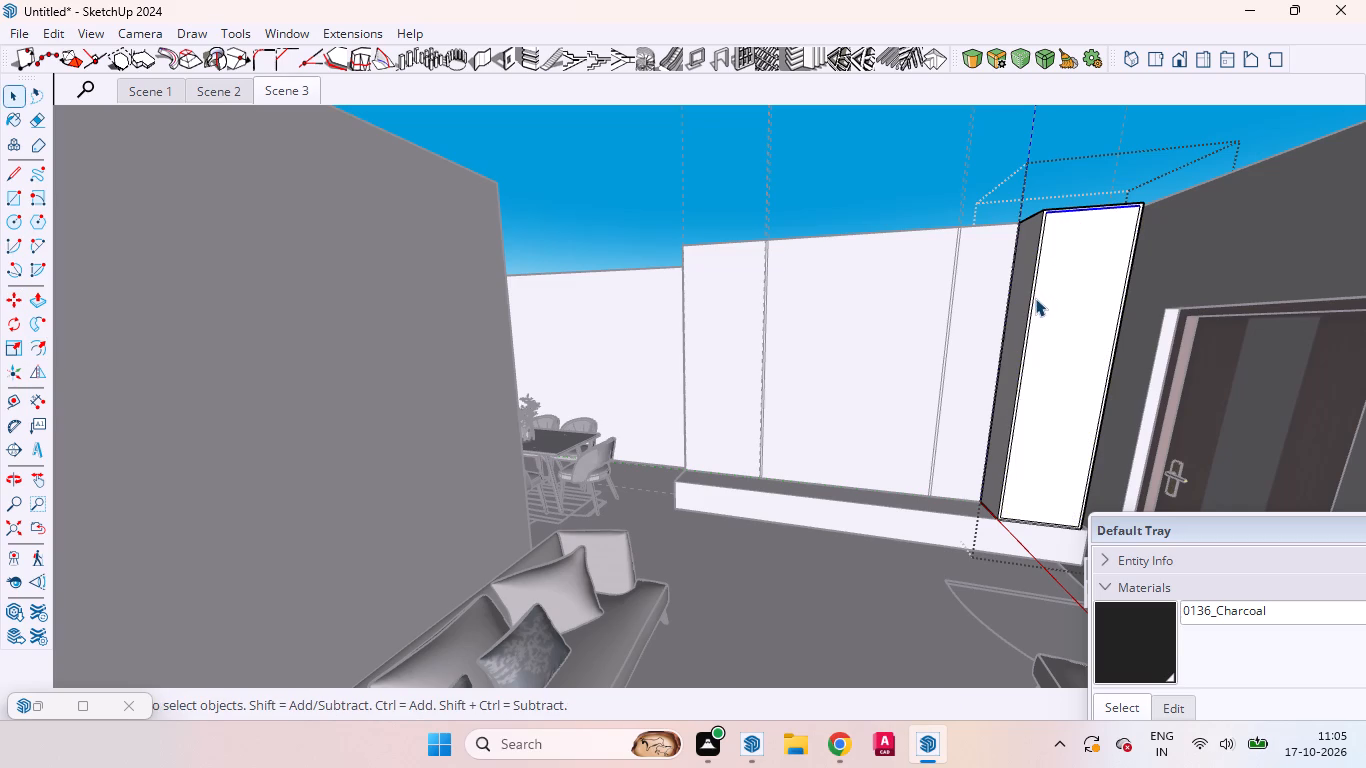
right_click(1034, 299)
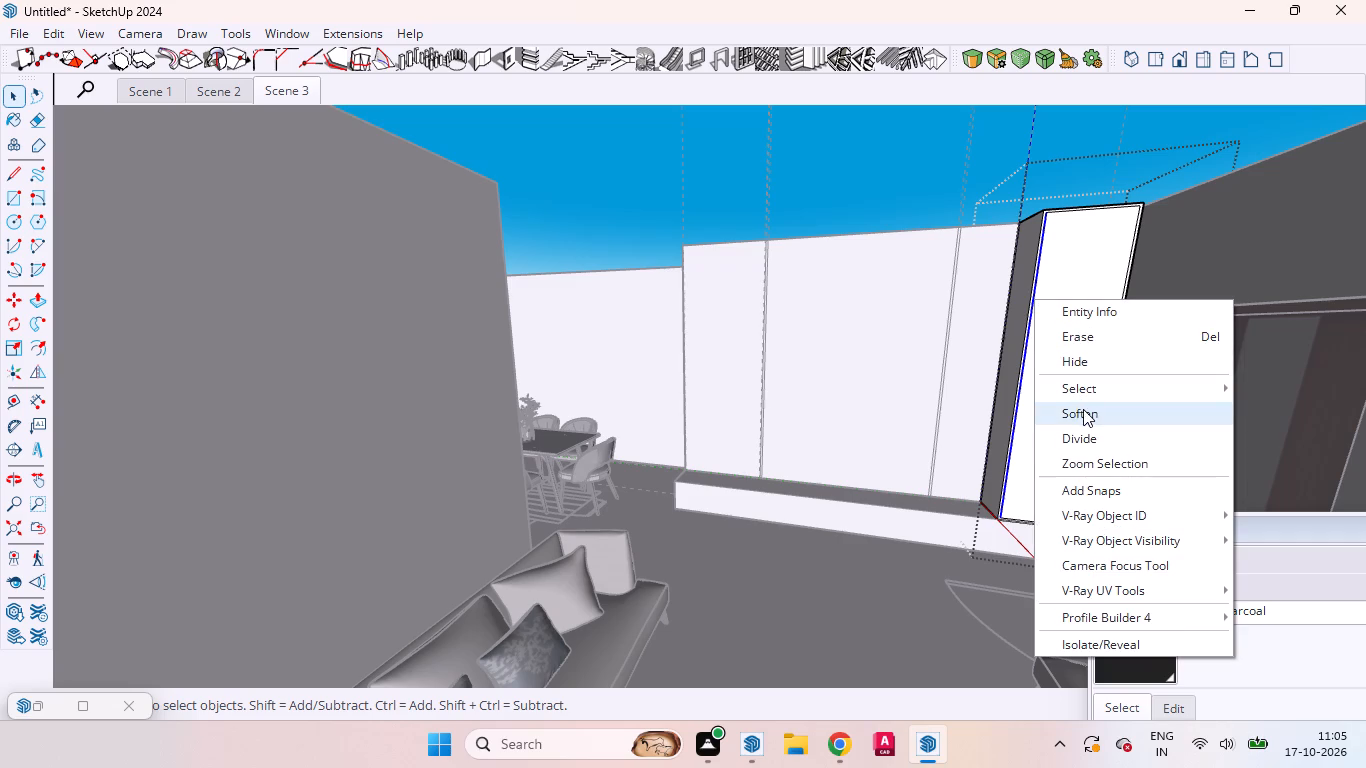
click(1088, 432)
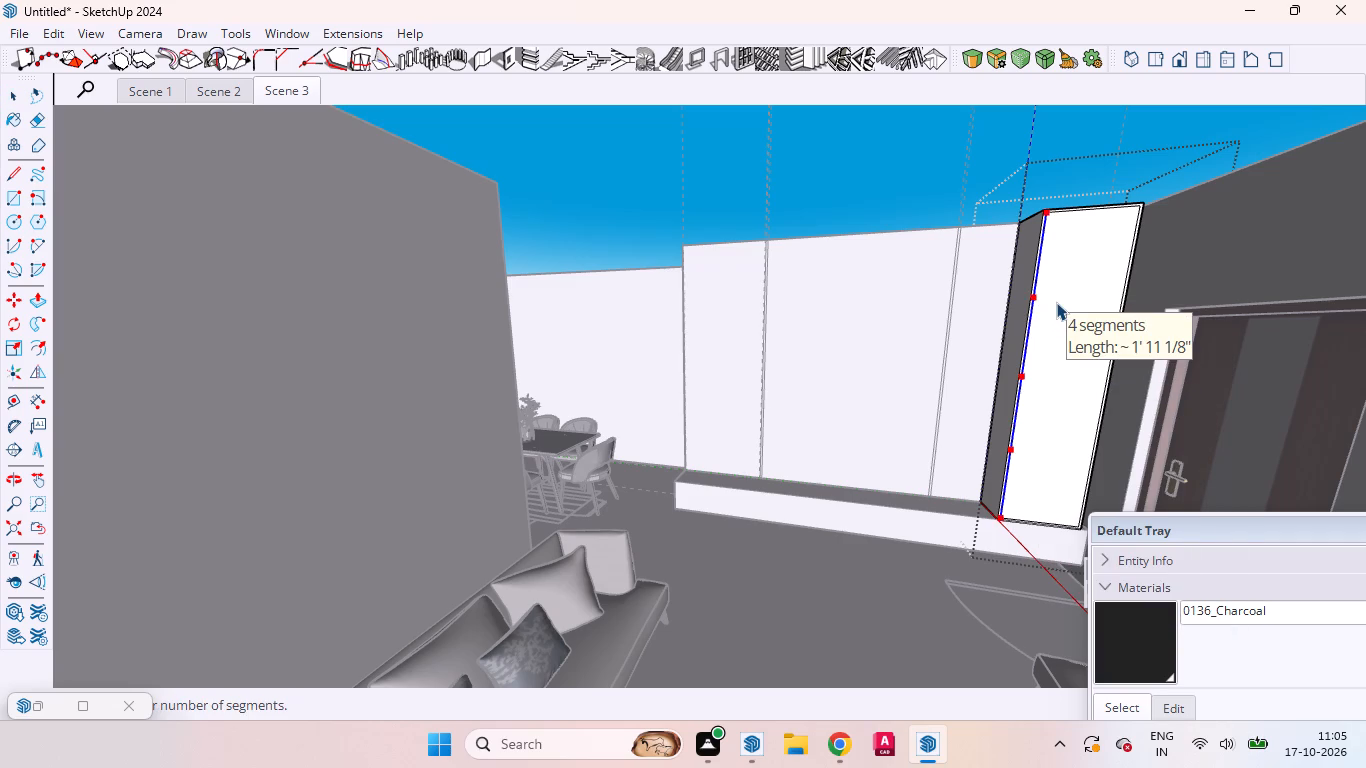
click(1056, 302)
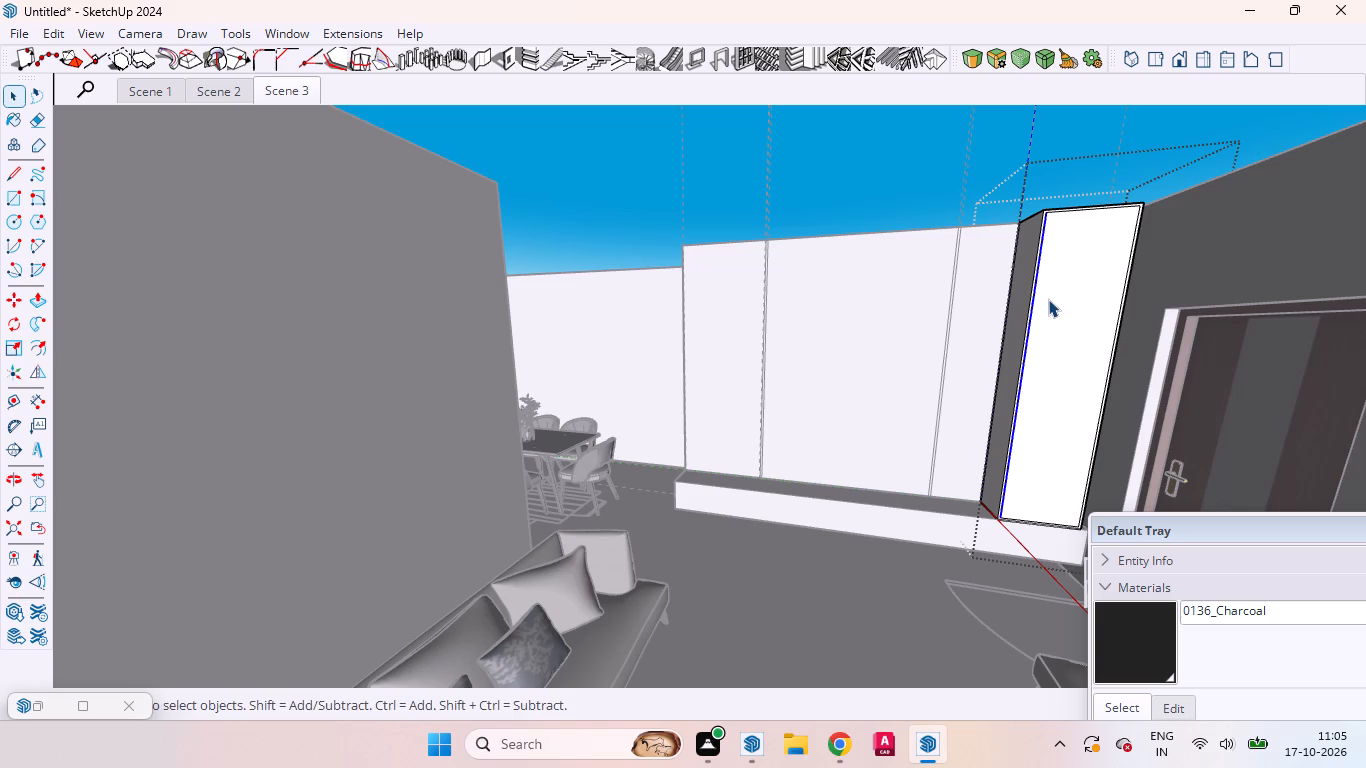
Draw three horizontal lines across the tall unit's inner front face from the edge's division points.
key(l)
click(1036, 304)
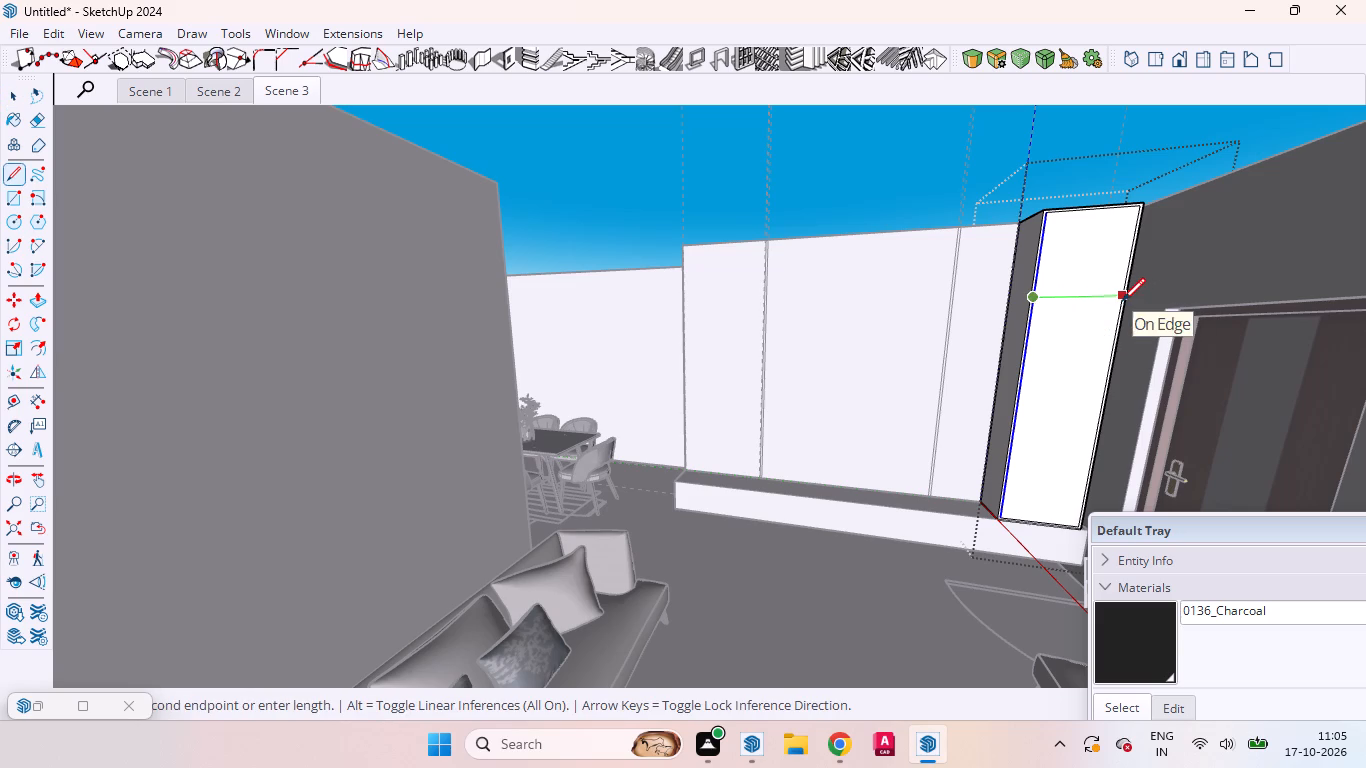
click(1122, 301)
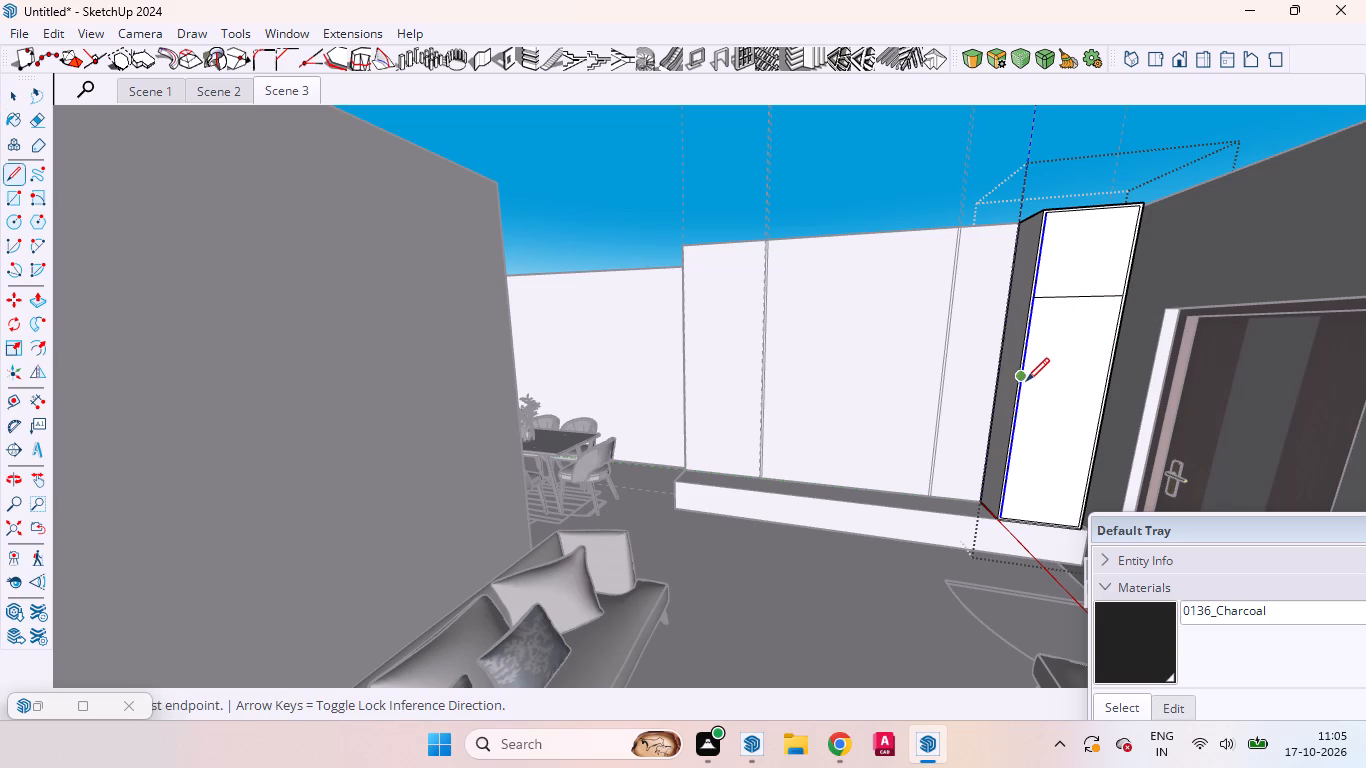
click(1027, 376)
click(1109, 377)
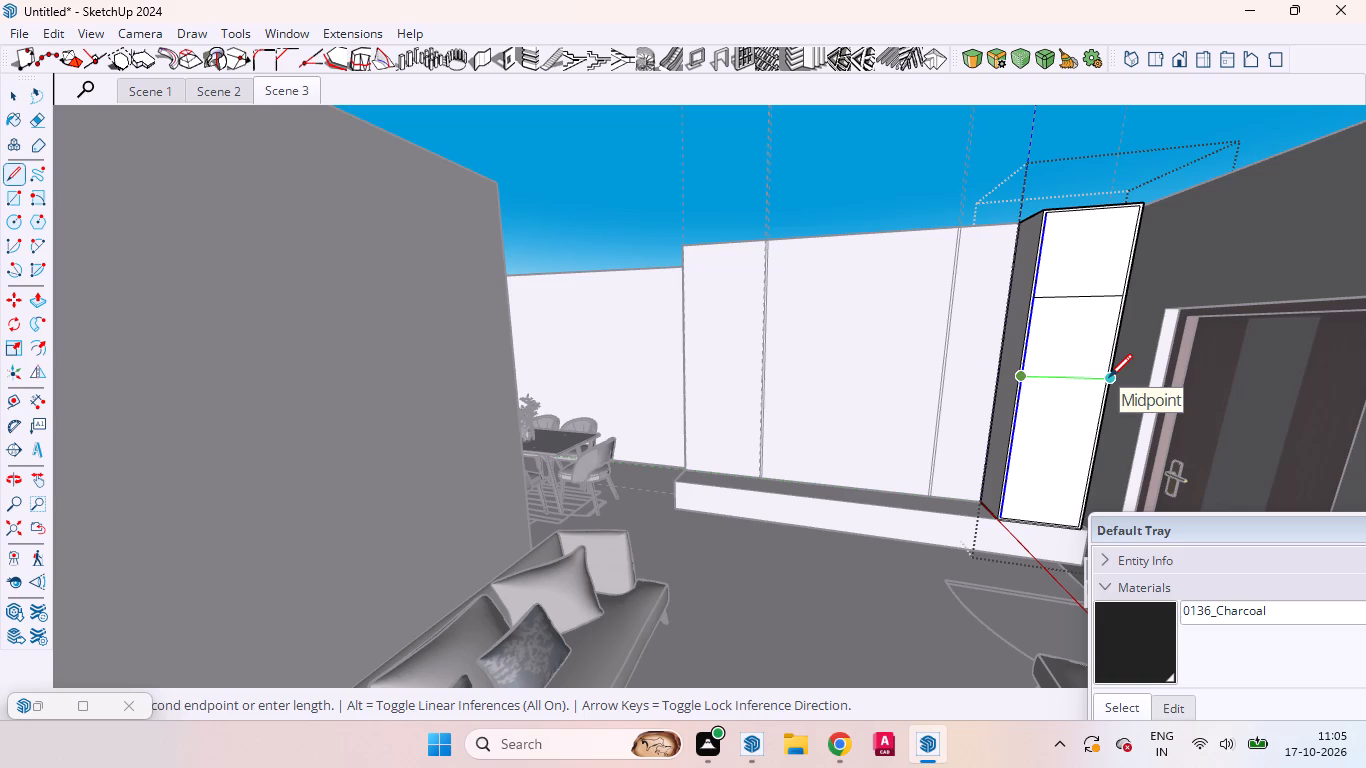
click(1015, 449)
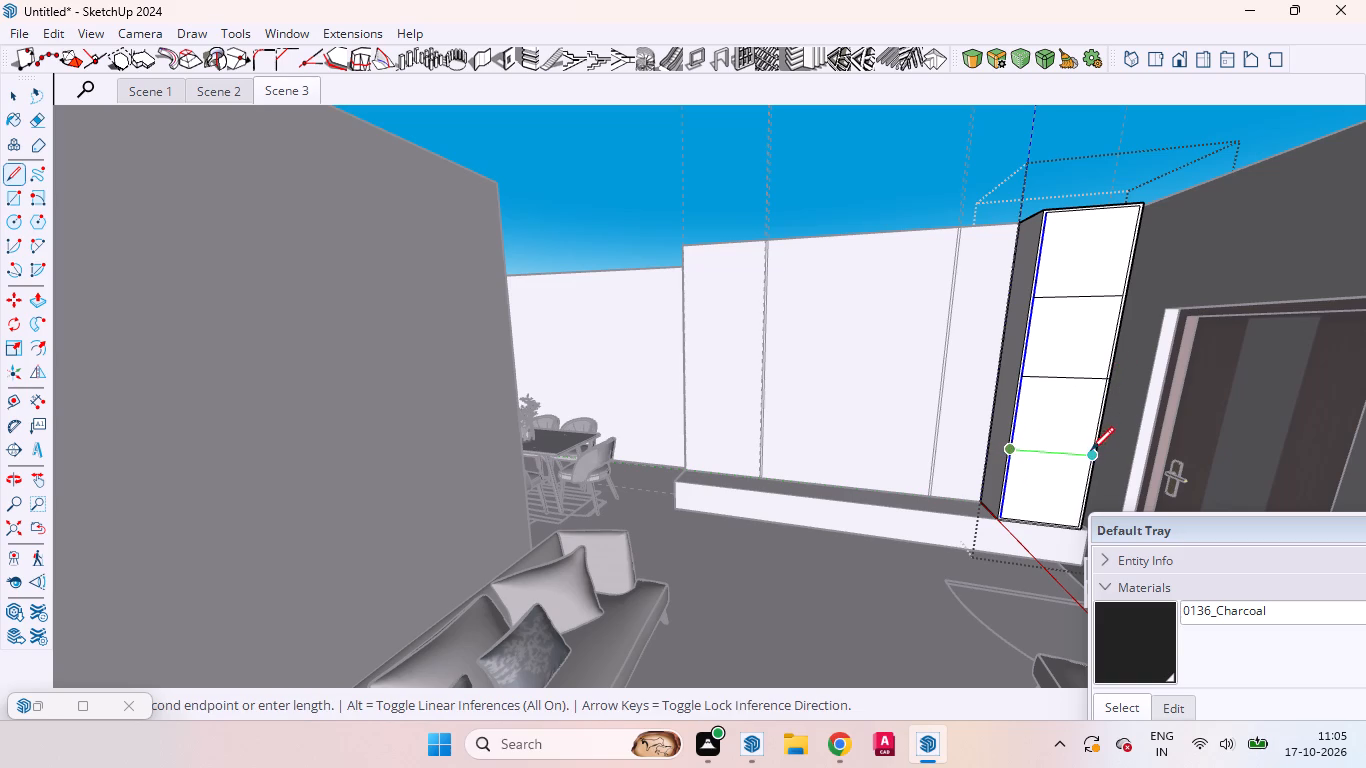
click(1091, 450)
key(space)
Copy the tall unit's three horizontal divider lines upward by 18 mm to outline the shelf thicknesses.
click(1055, 412)
click(1066, 350)
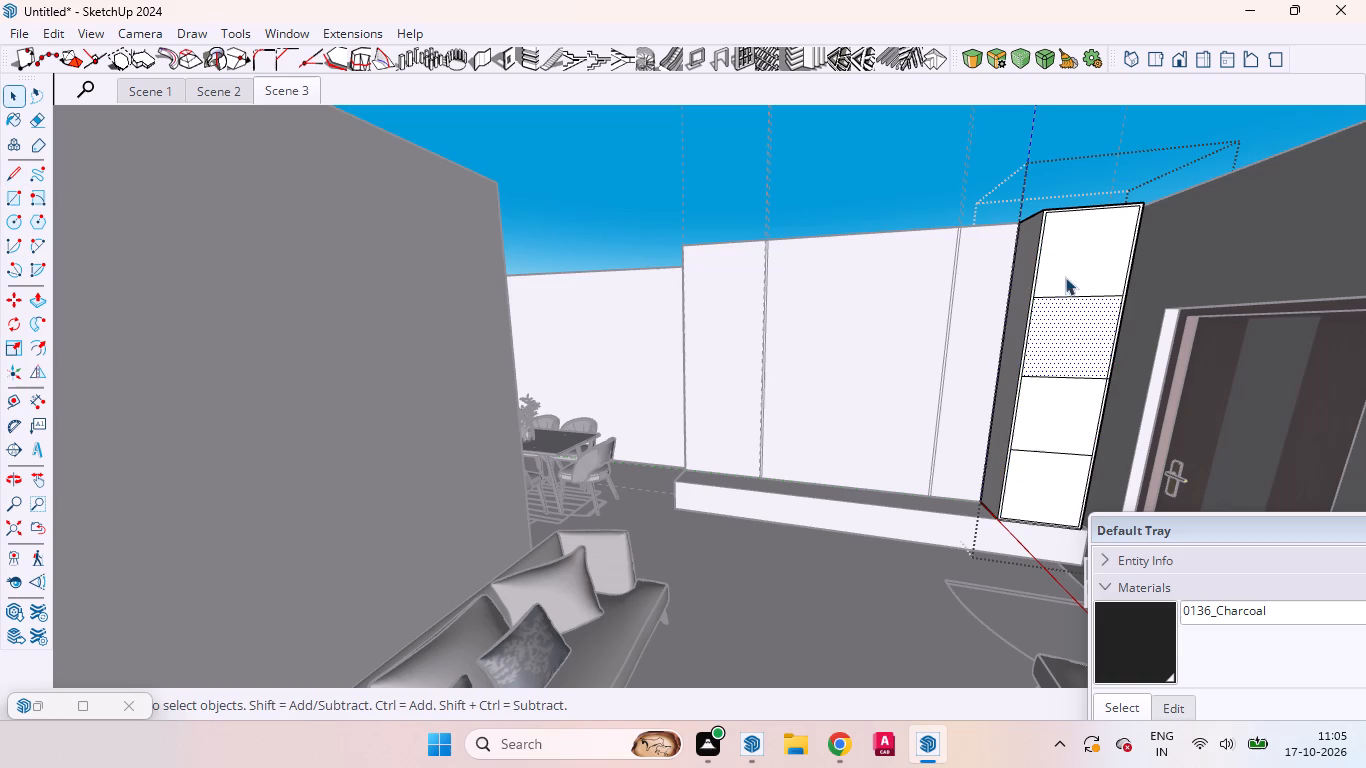
click(1070, 261)
click(1066, 310)
shift+click(1067, 341)
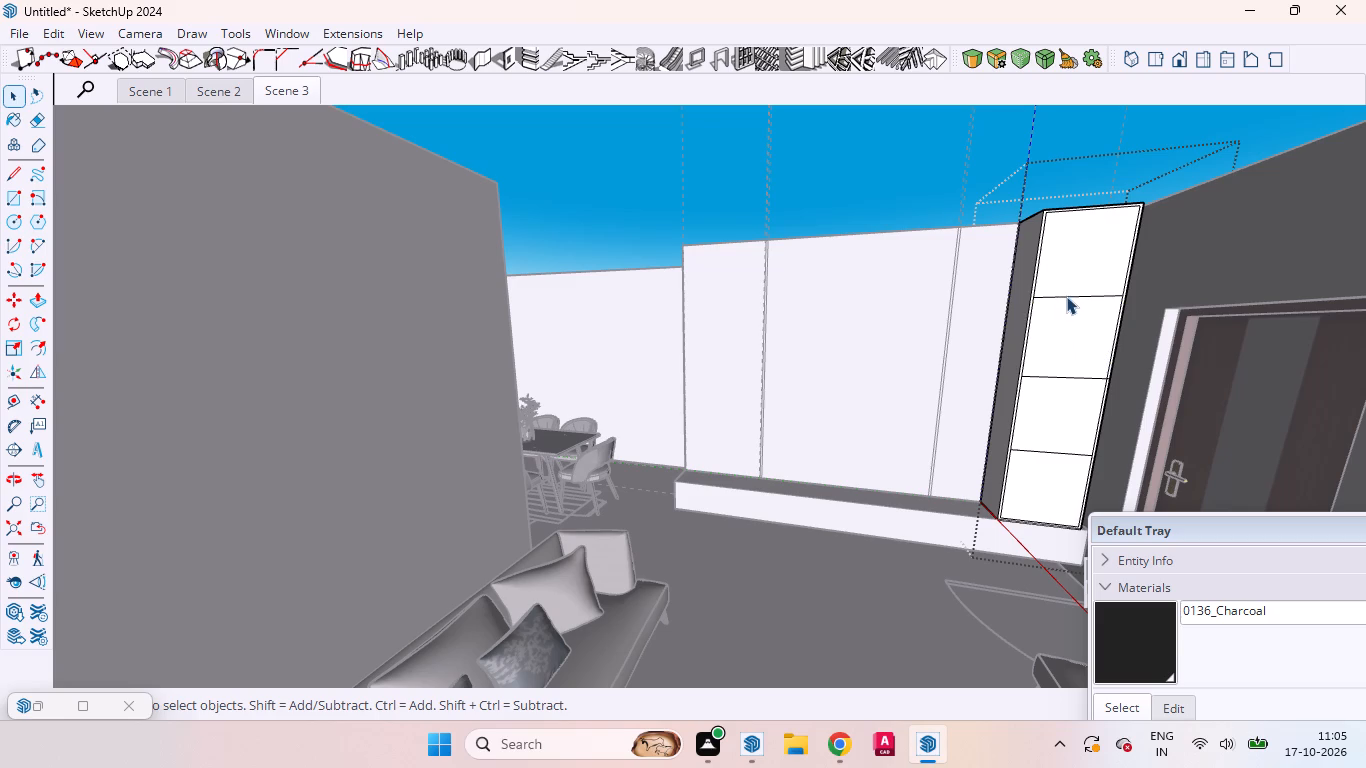
ctrl+click(1066, 296)
ctrl+click(1066, 379)
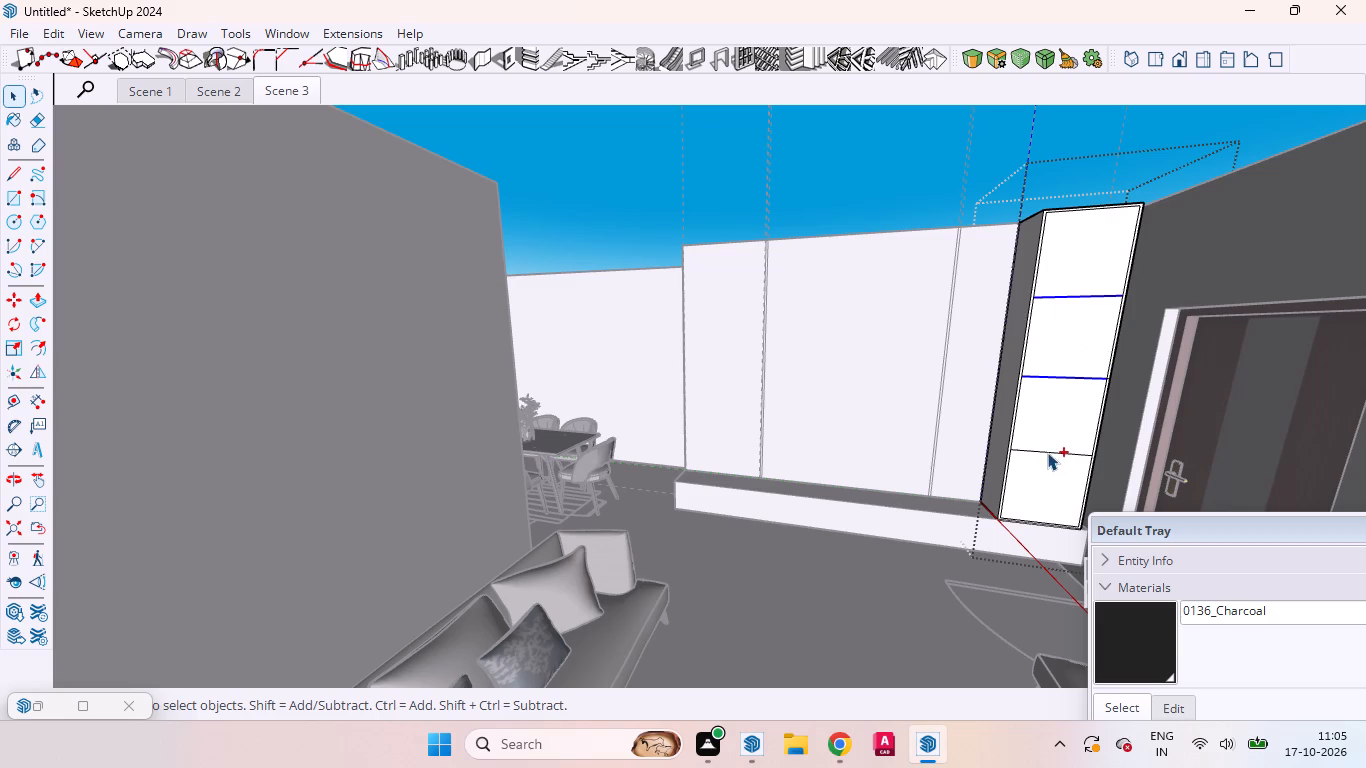
ctrl+click(1047, 451)
key(m)
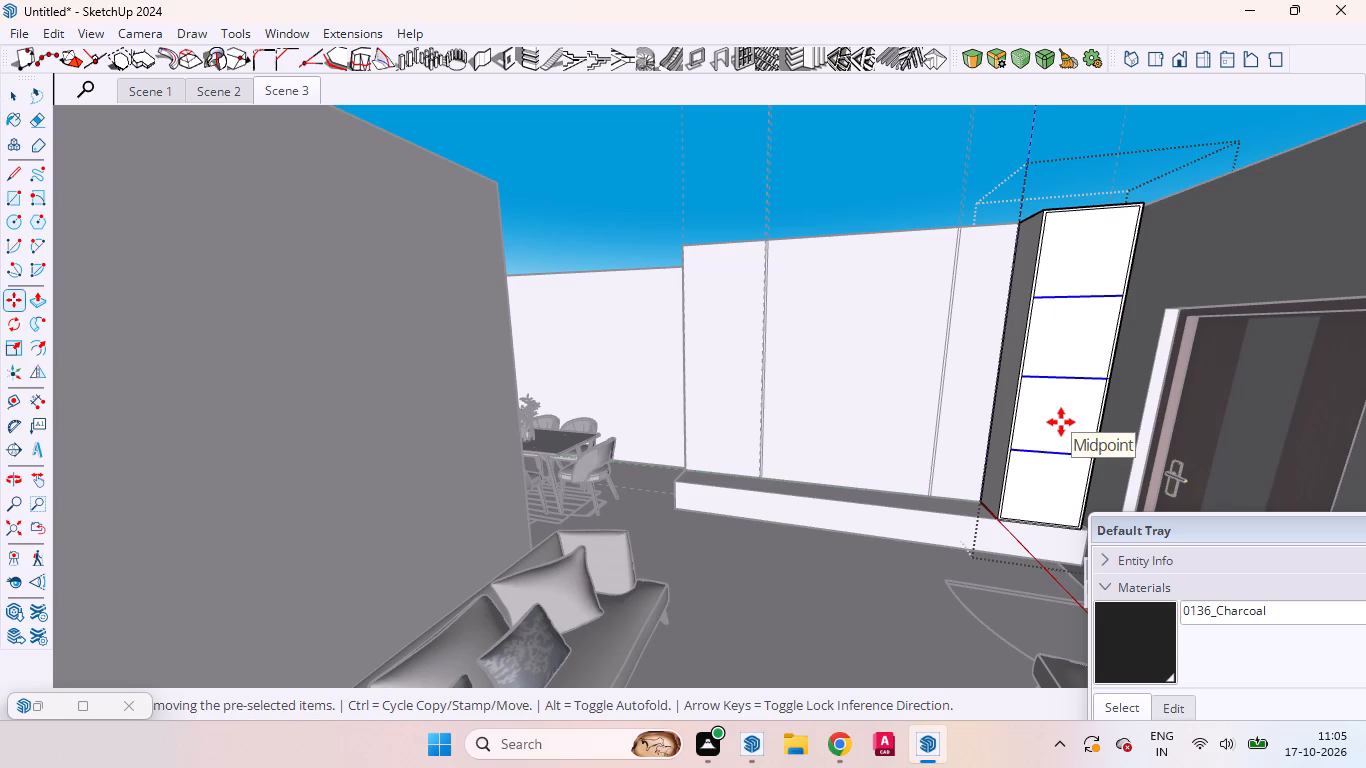
click(1060, 420)
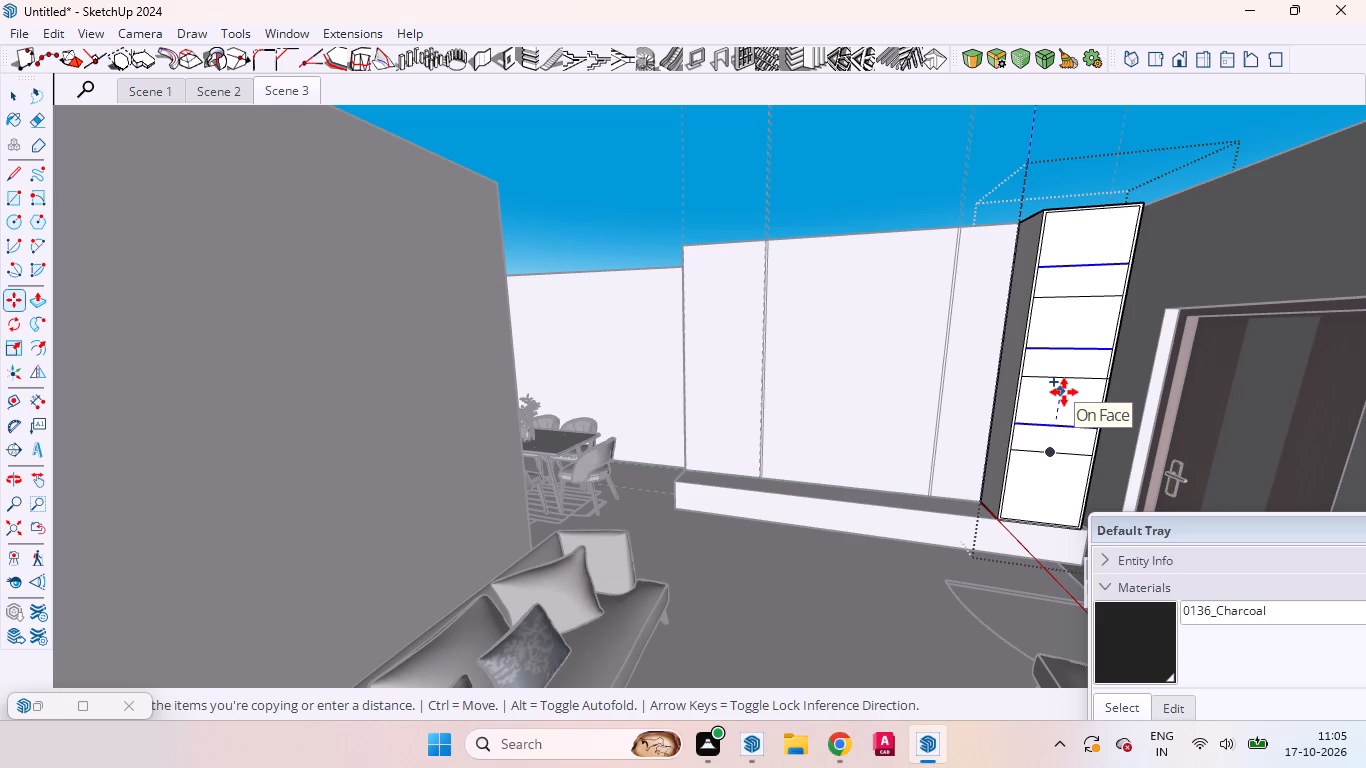
text(18mm)
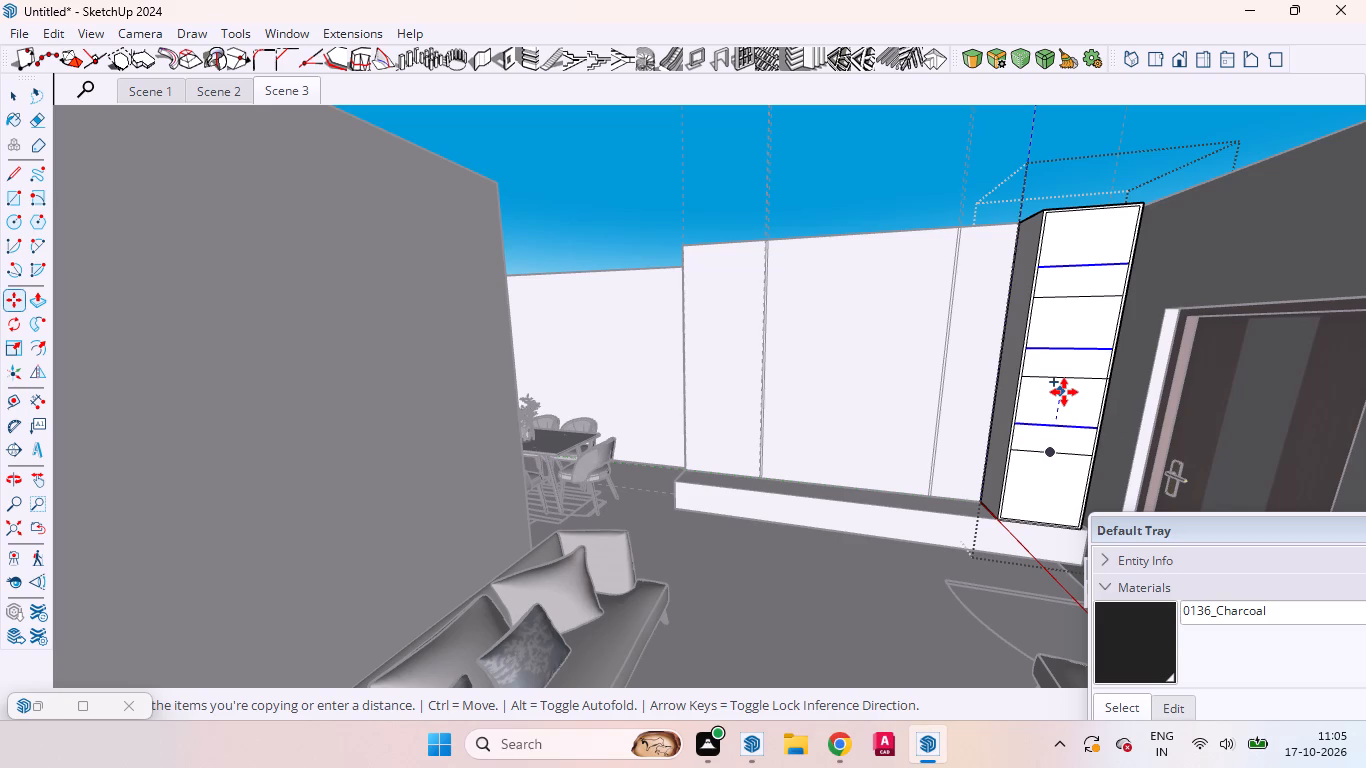
key(Return)
key(space)
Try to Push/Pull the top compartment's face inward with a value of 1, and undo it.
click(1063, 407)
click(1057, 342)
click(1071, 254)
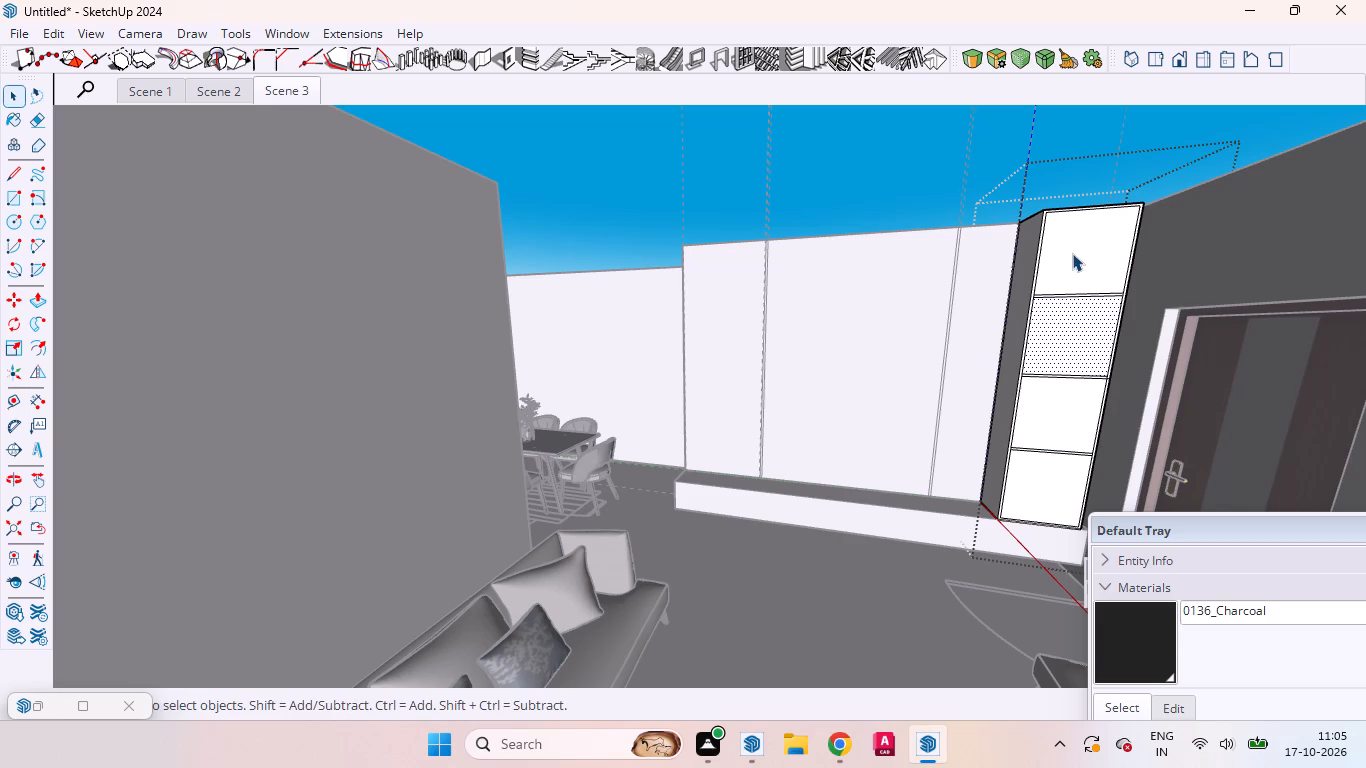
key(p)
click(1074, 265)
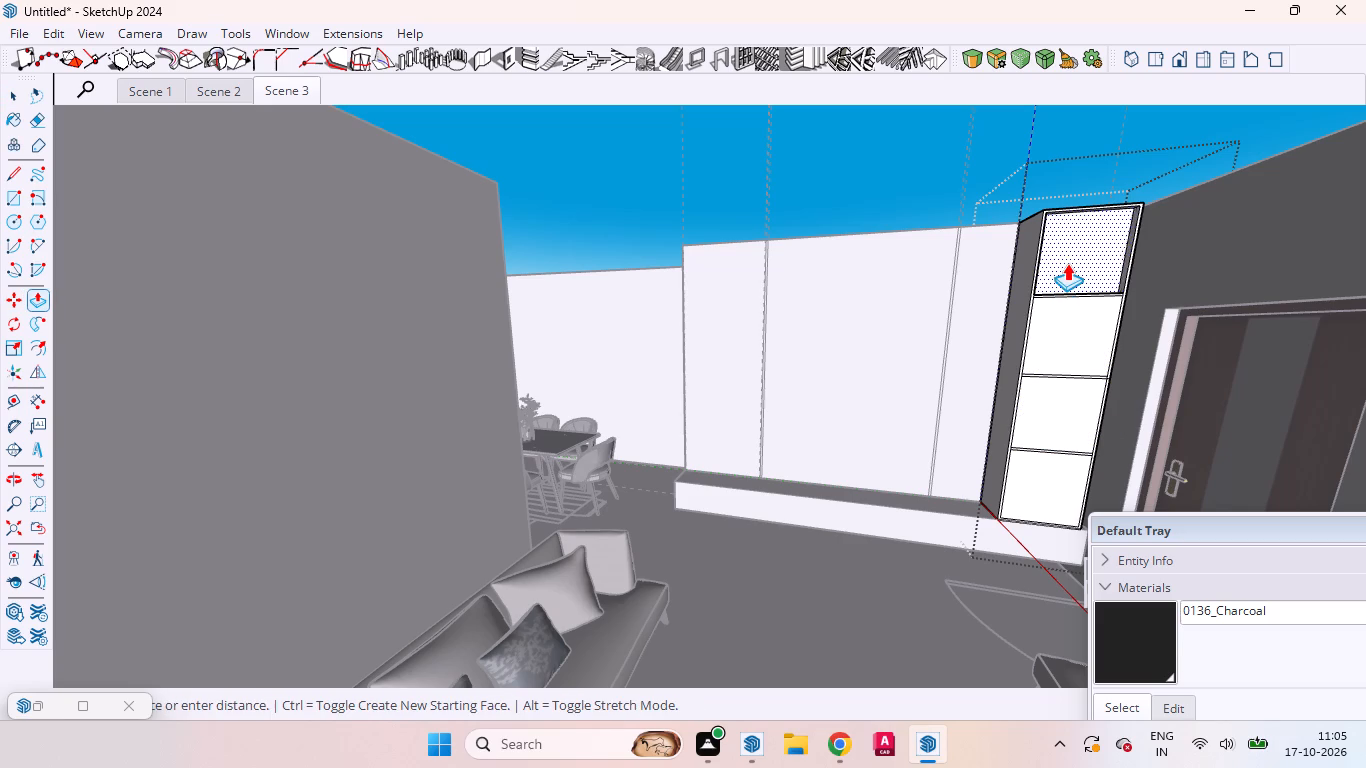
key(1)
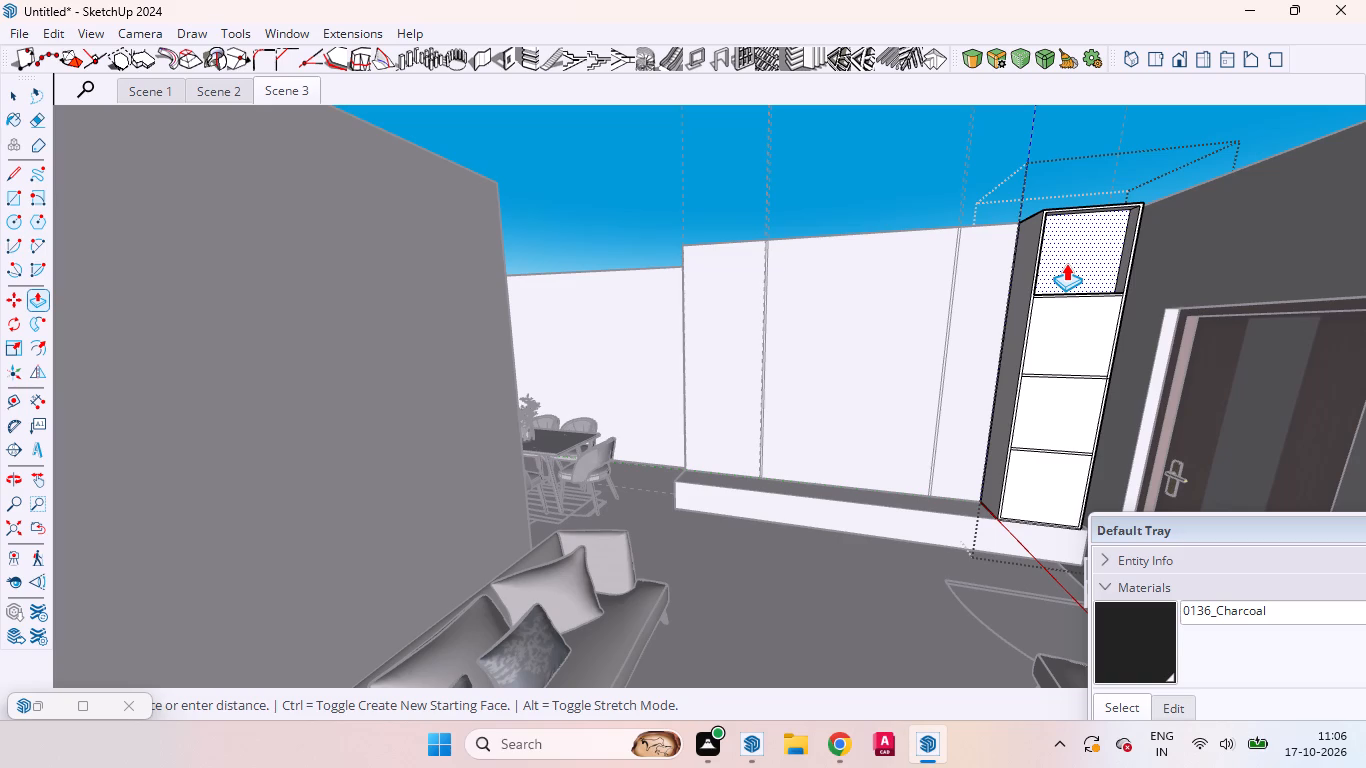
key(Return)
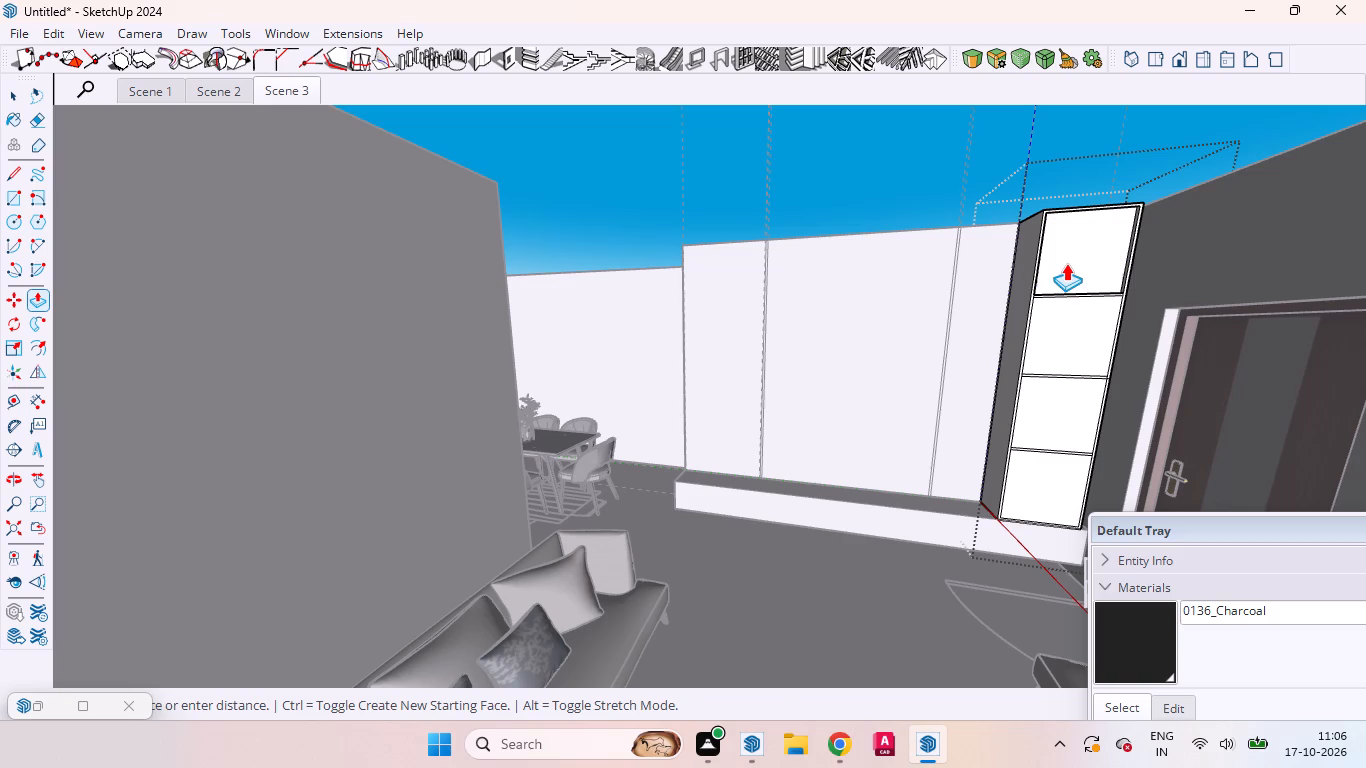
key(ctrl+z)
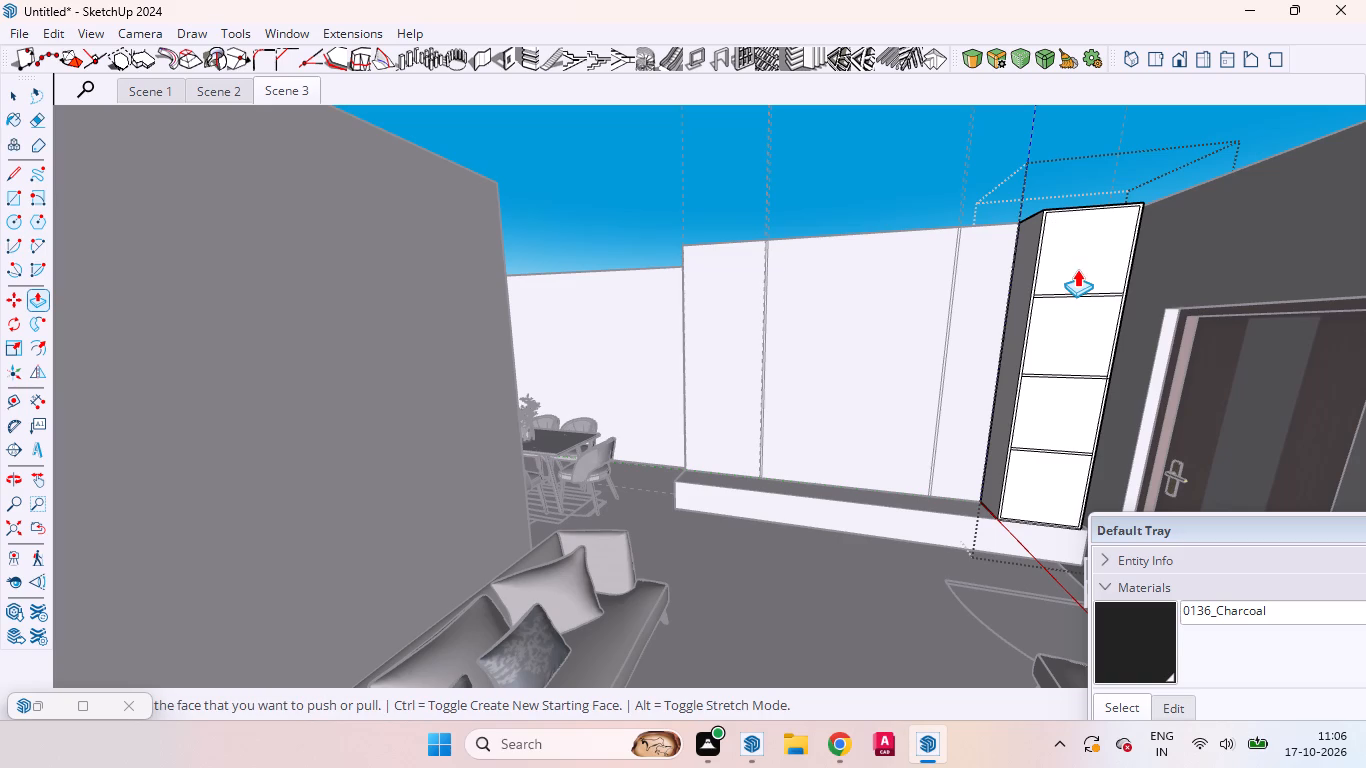
Push/Pull all four compartment faces of the tall unit inward by 12" to form open shelves, and leave its group.
key(1)
drag(1084, 264, 1072, 263)
key(BackSpace)
key(BackSpace)
key(BackSpace)
text(11)
key(BackSpace)
key(BackSpace)
text(12)
key(Return)
double_click(1067, 319)
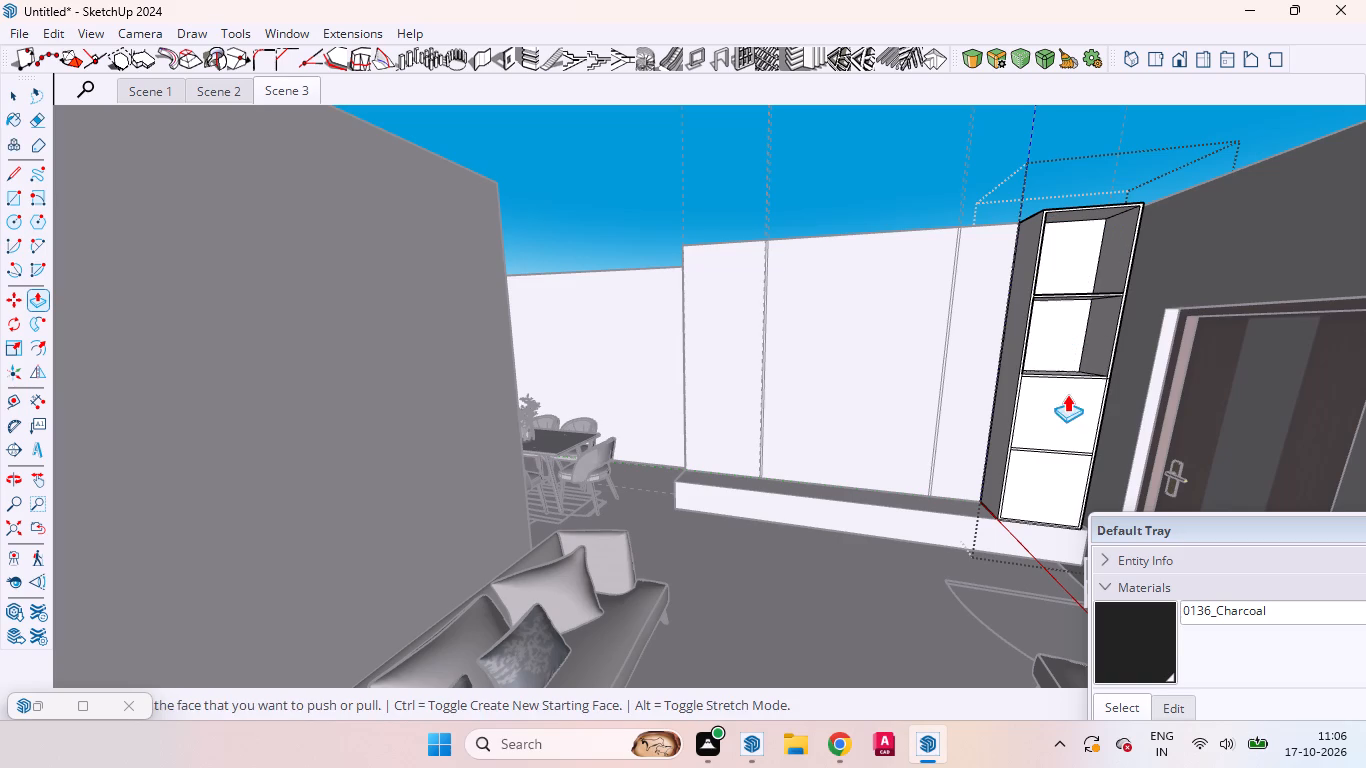
double_click(1058, 407)
double_click(1033, 480)
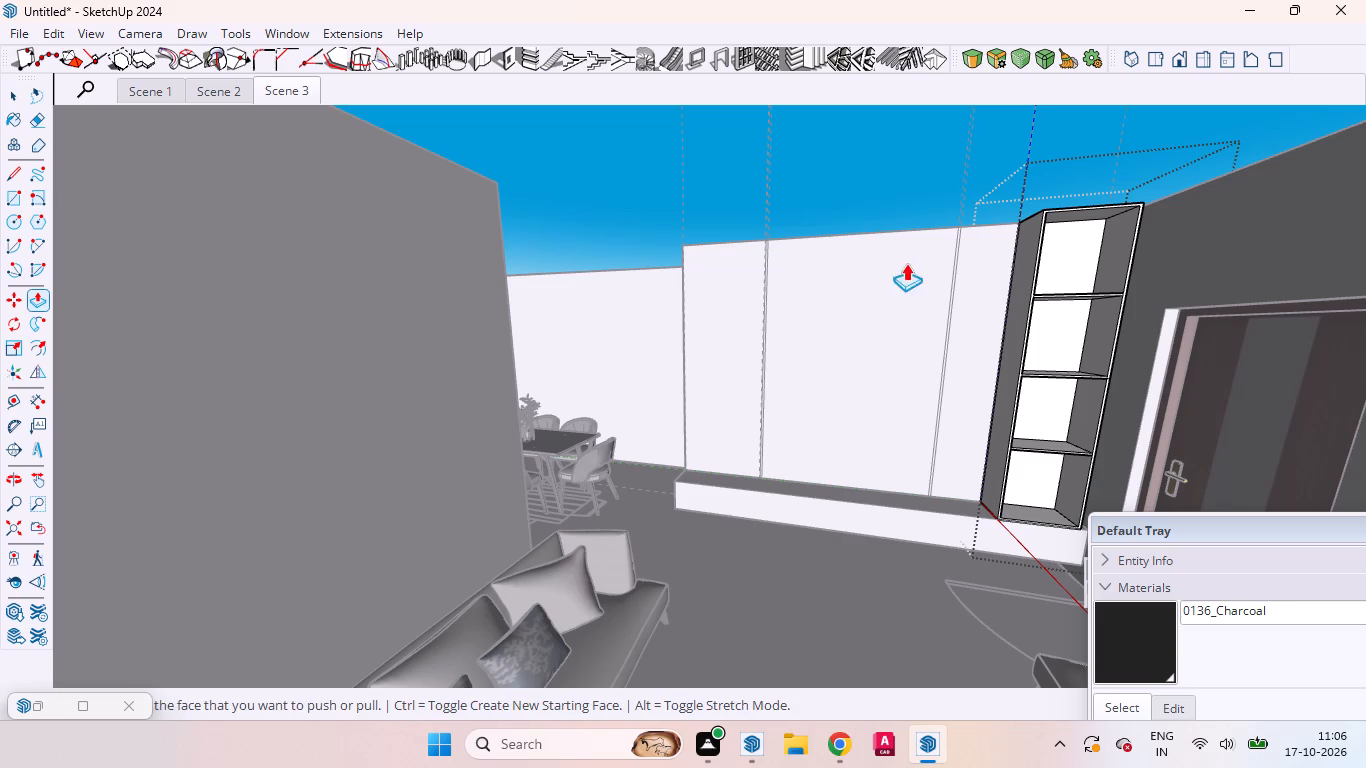
key(space)
middle_drag(943, 170, 799, 172)
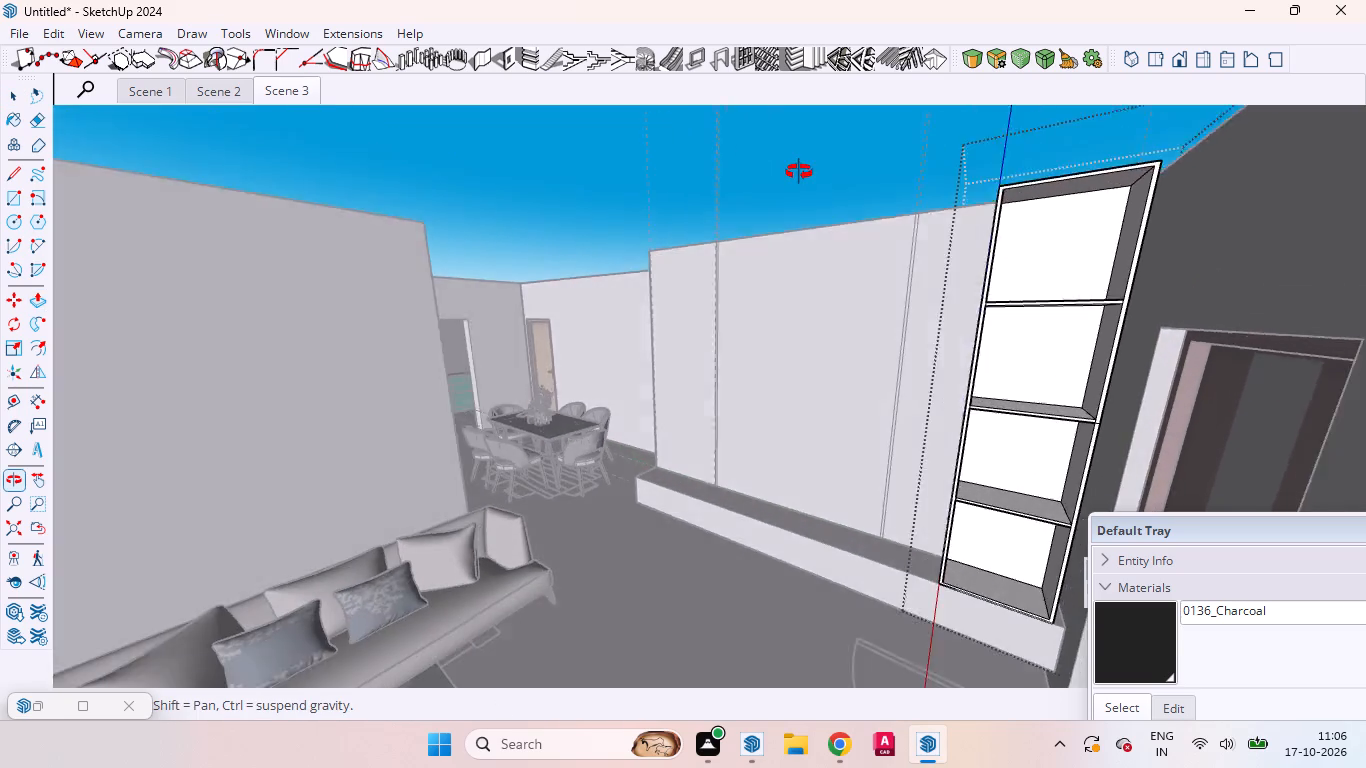
middle_drag(799, 172, 978, 390)
click(1150, 203)
Delete the leftover construction guides: the vertical ones at the living room wall and the long horizontal ones crossing the apartment.
middle_drag(974, 314, 970, 311)
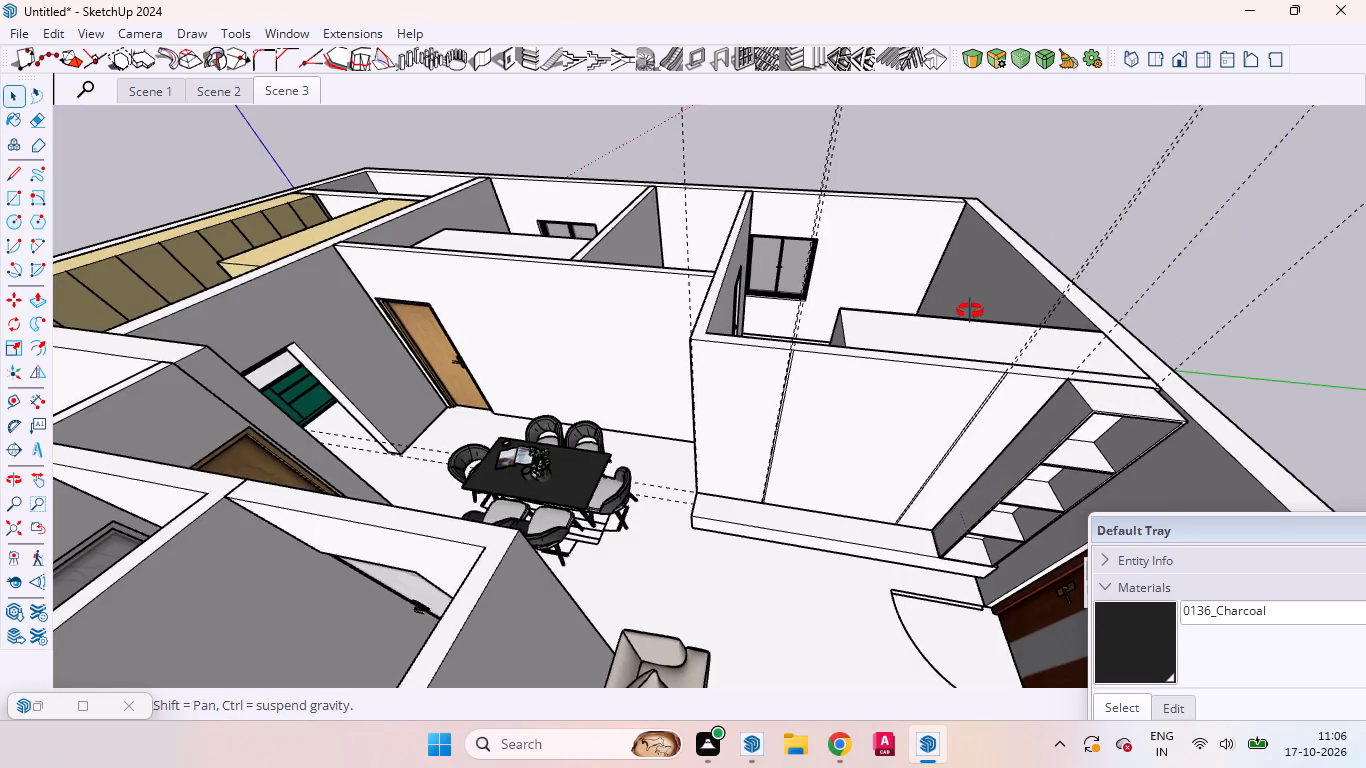
middle_drag(970, 311, 940, 247)
scroll(939, 258, up, 1)
scroll(840, 311, down, 2)
scroll(834, 311, up, 4)
scroll(832, 311, down, 3)
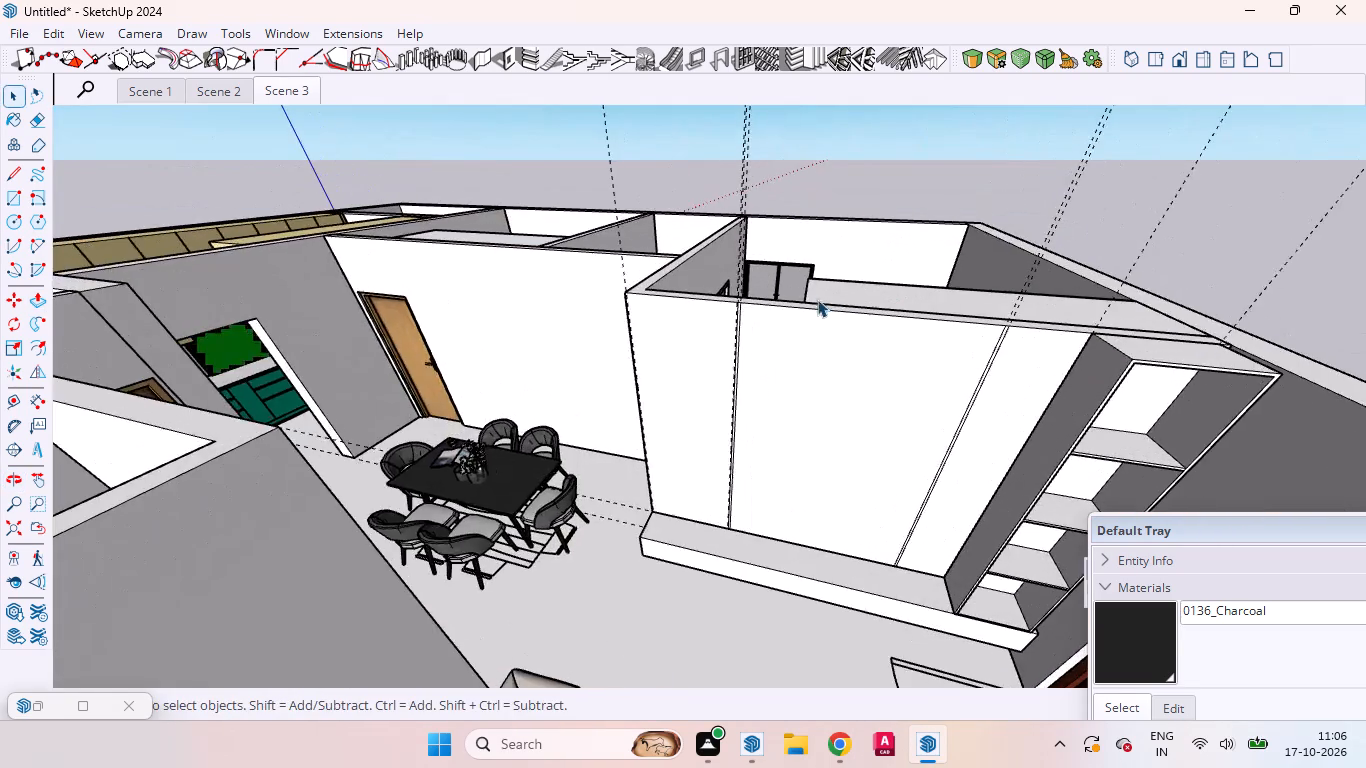
scroll(808, 280, down, 12)
scroll(874, 277, up, 4)
scroll(901, 290, down, 6)
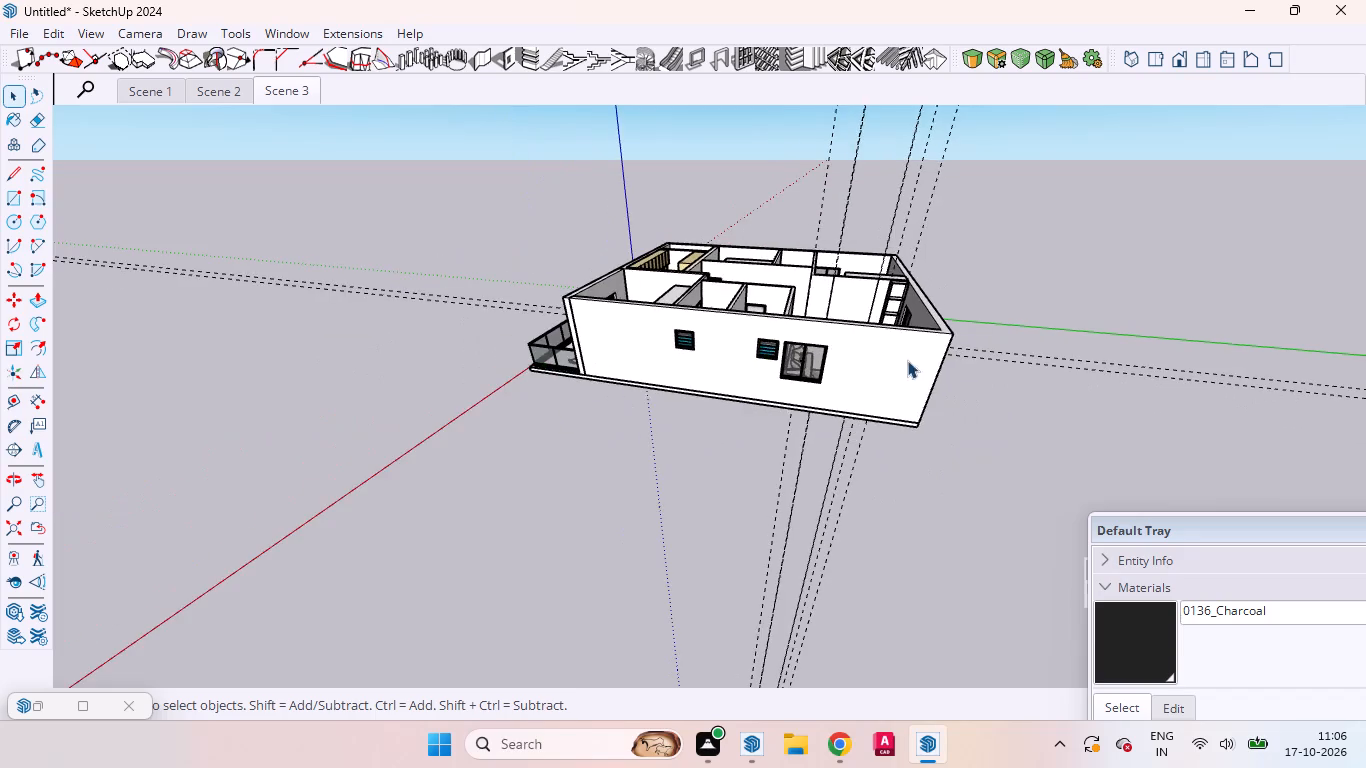
middle_drag(884, 362, 953, 443)
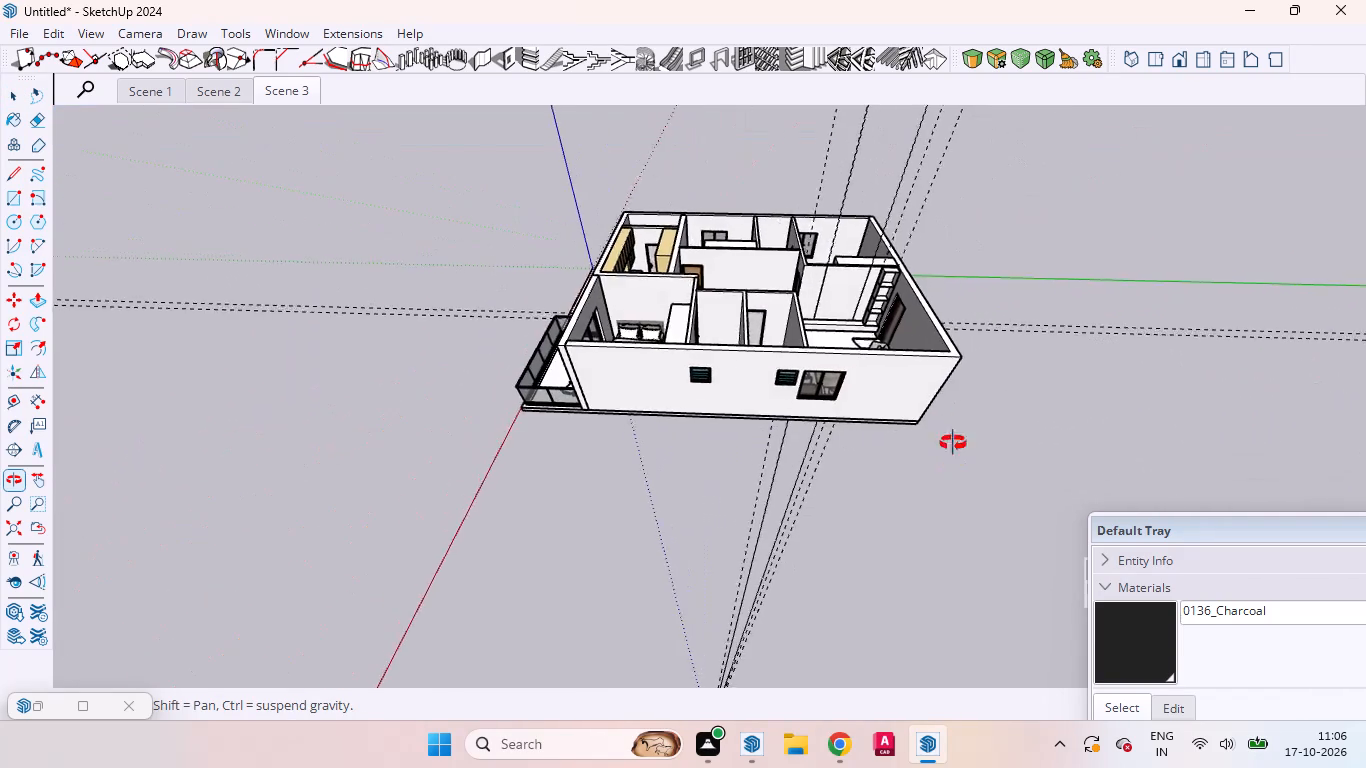
middle_drag(953, 443, 952, 424)
scroll(919, 188, up, 8)
drag(1007, 224, 676, 42)
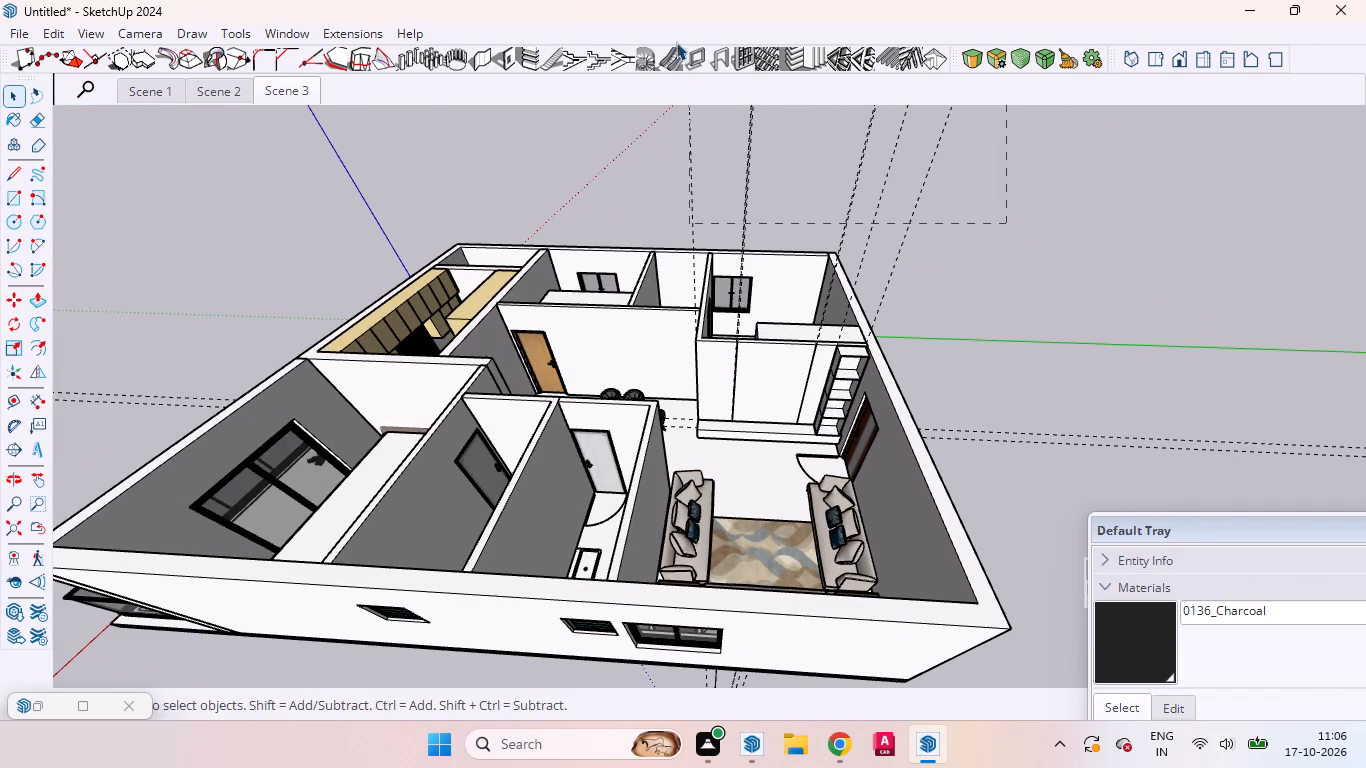
drag(676, 42, 673, 38)
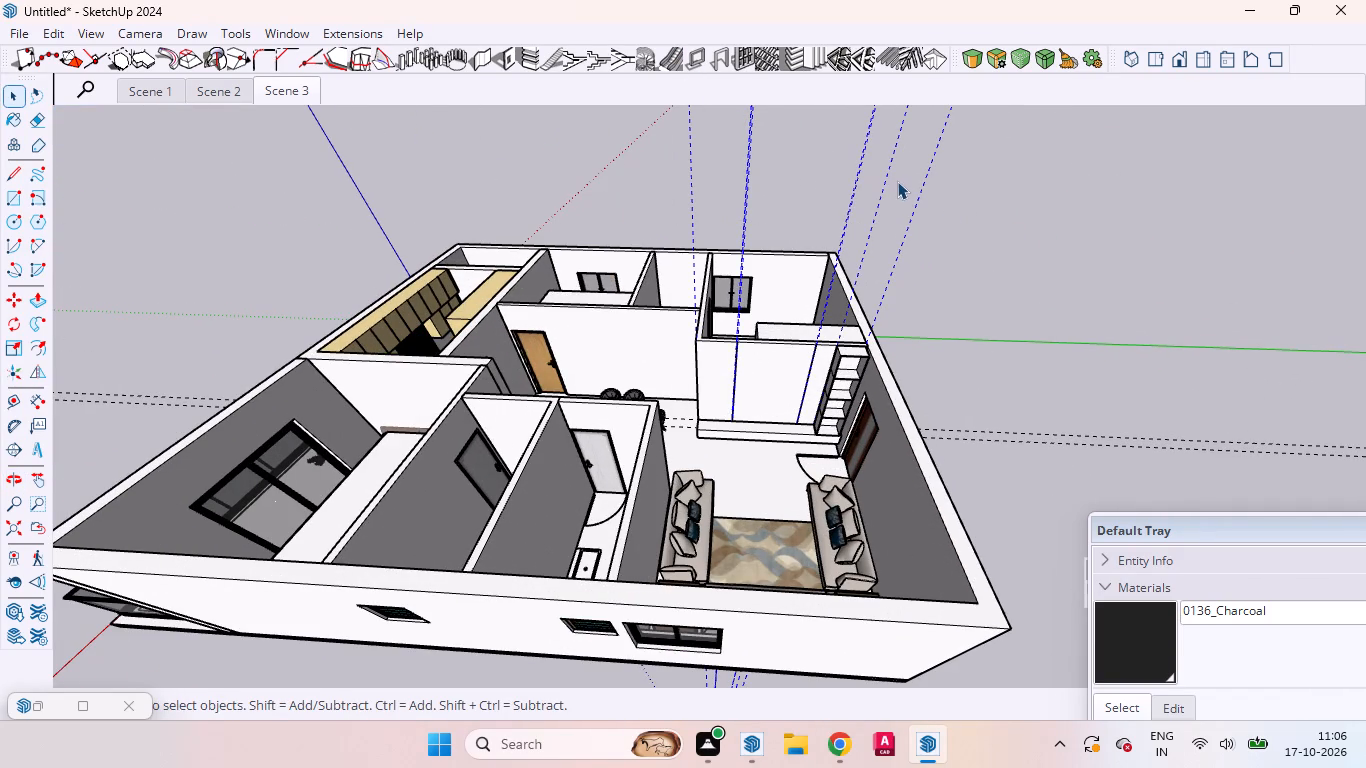
key(Delete)
drag(1061, 482, 1044, 458)
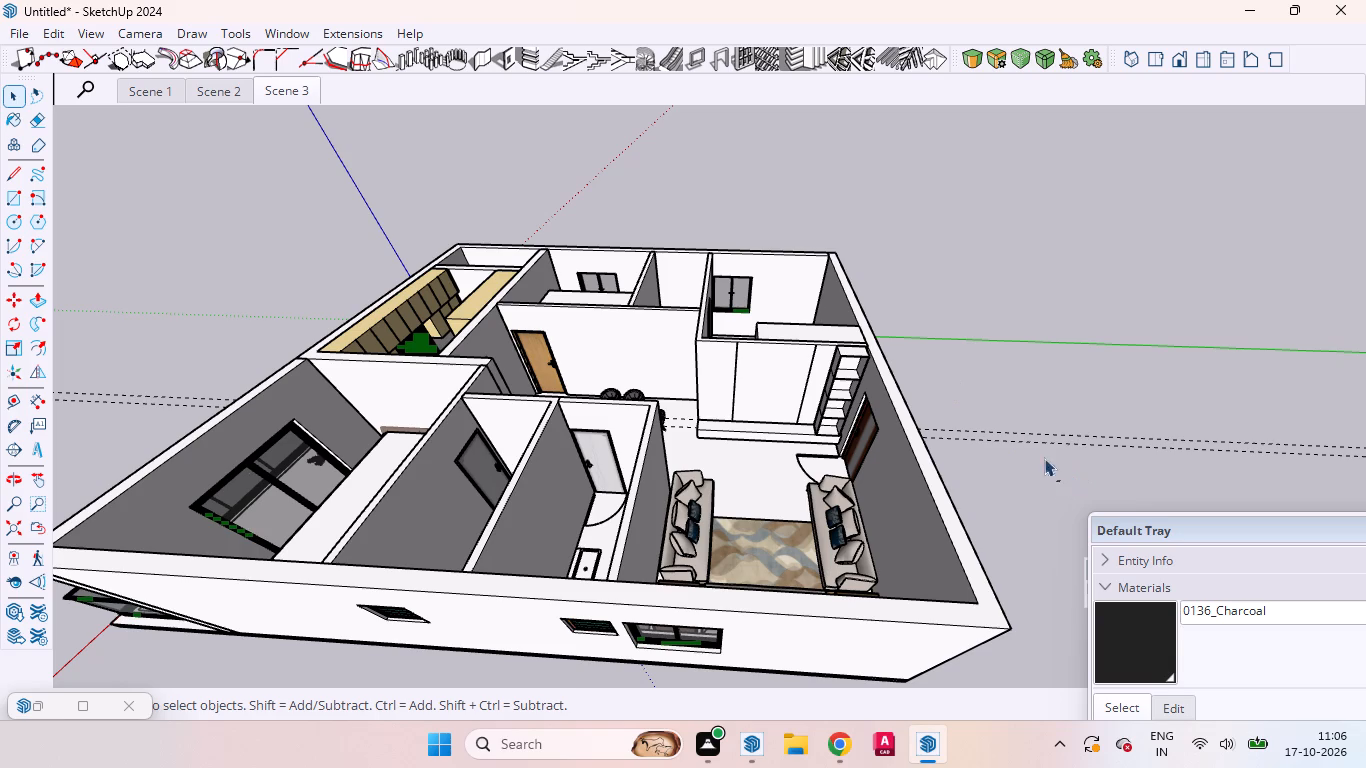
drag(1044, 458, 1007, 381)
key(Delete)
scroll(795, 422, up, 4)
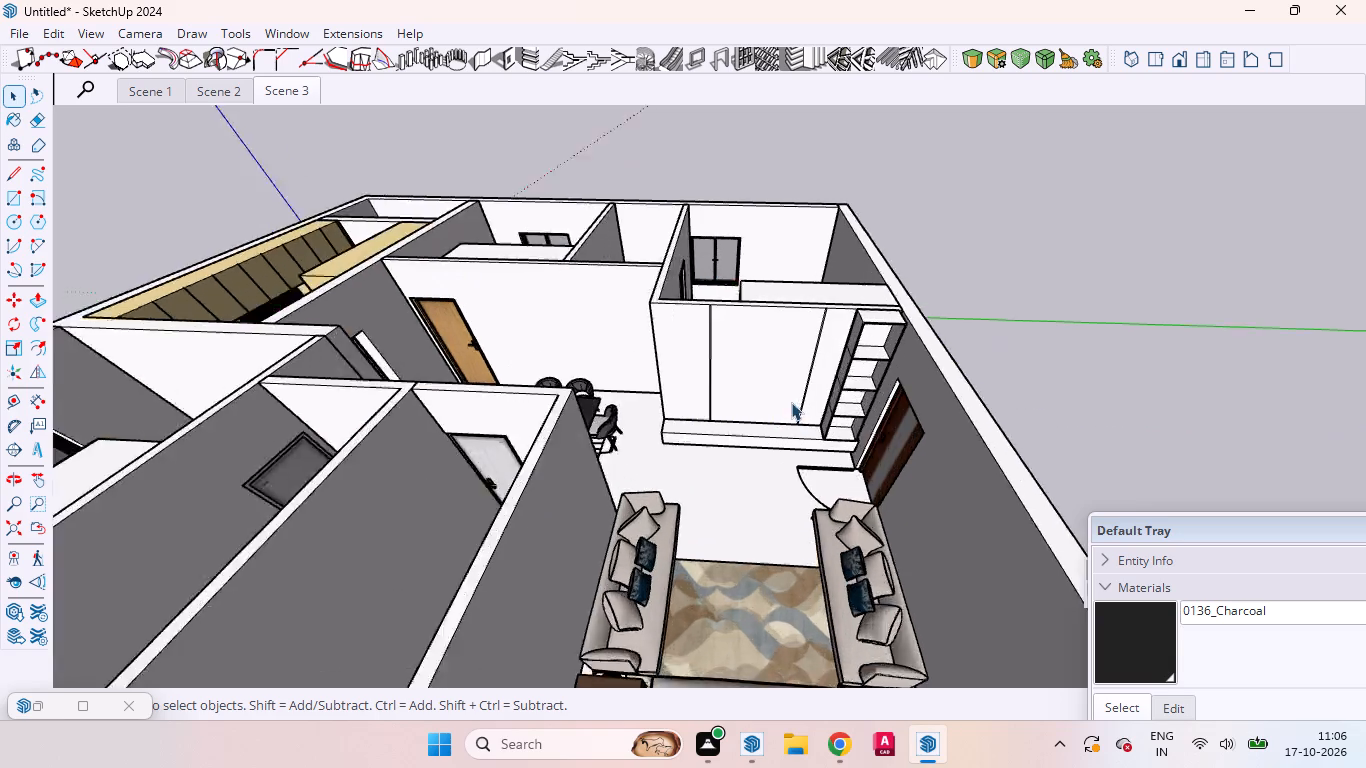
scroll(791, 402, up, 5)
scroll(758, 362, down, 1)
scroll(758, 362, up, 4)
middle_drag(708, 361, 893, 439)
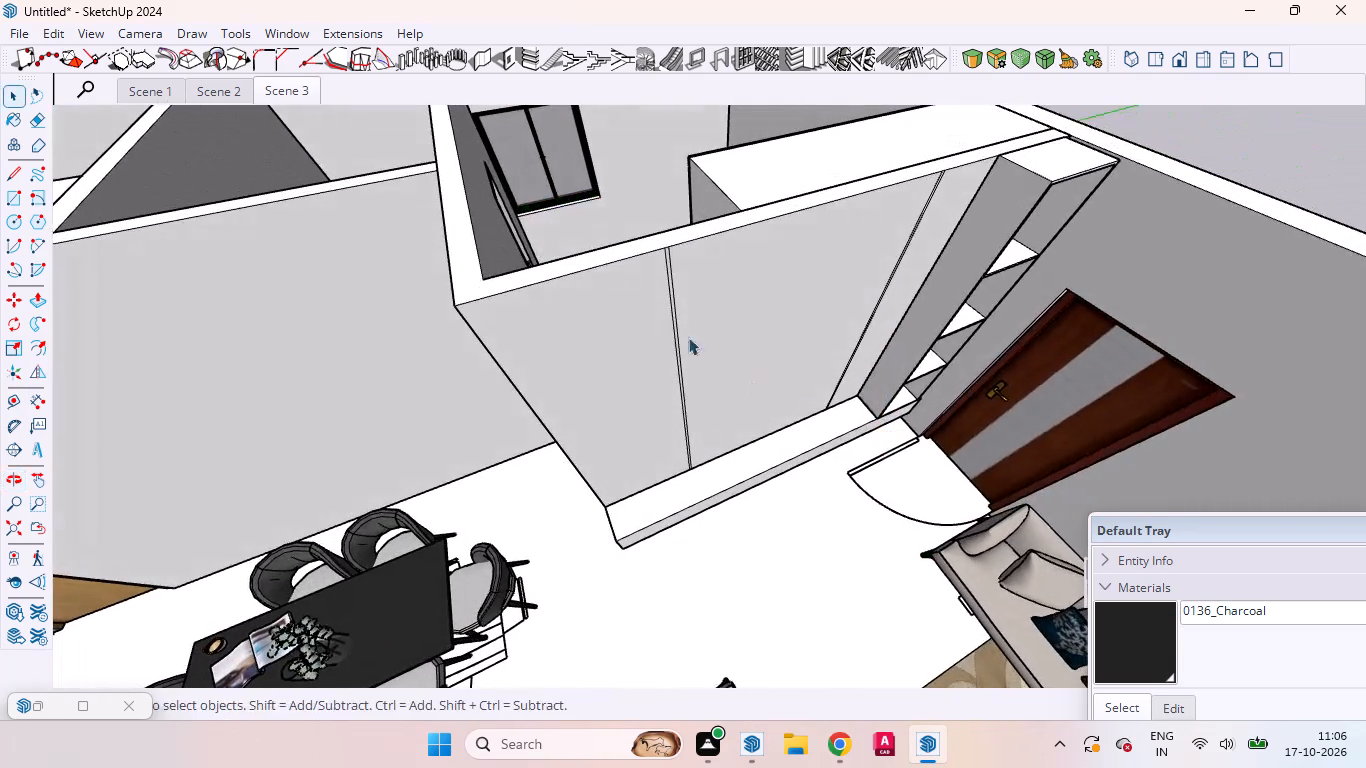
Inside the living room wall's group, Push/Pull the wall face around the two vertical strips outward by 18 mm.
scroll(645, 327, up, 4)
click(596, 369)
double_click(597, 369)
click(609, 366)
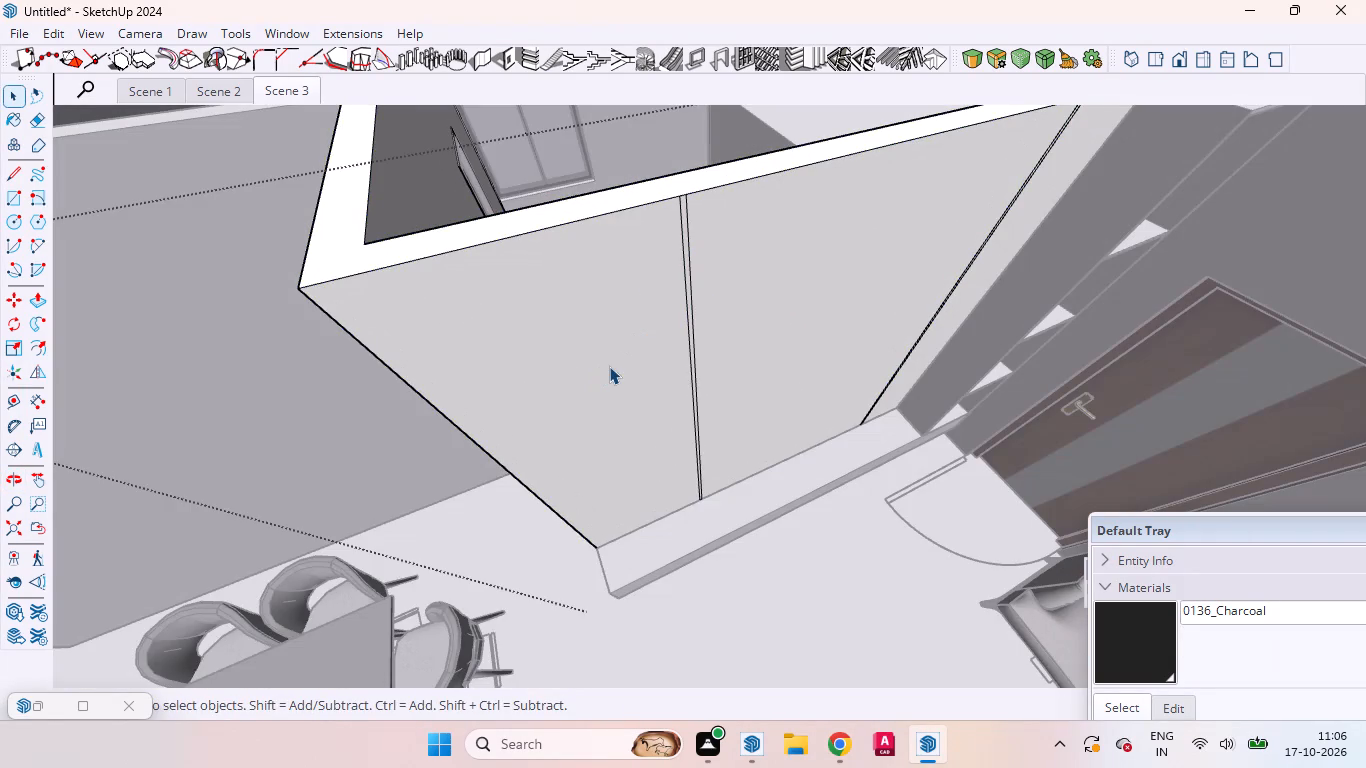
key(p)
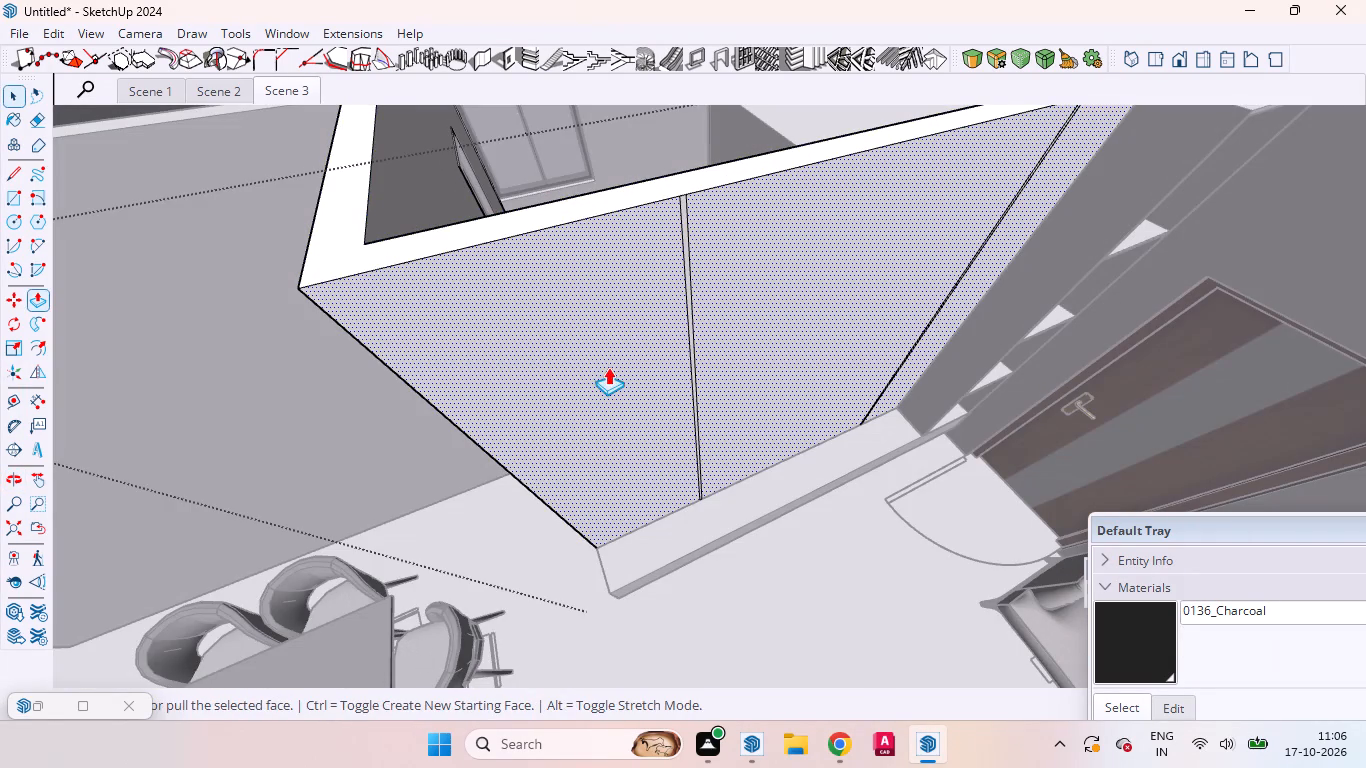
scroll(589, 375, down, 4)
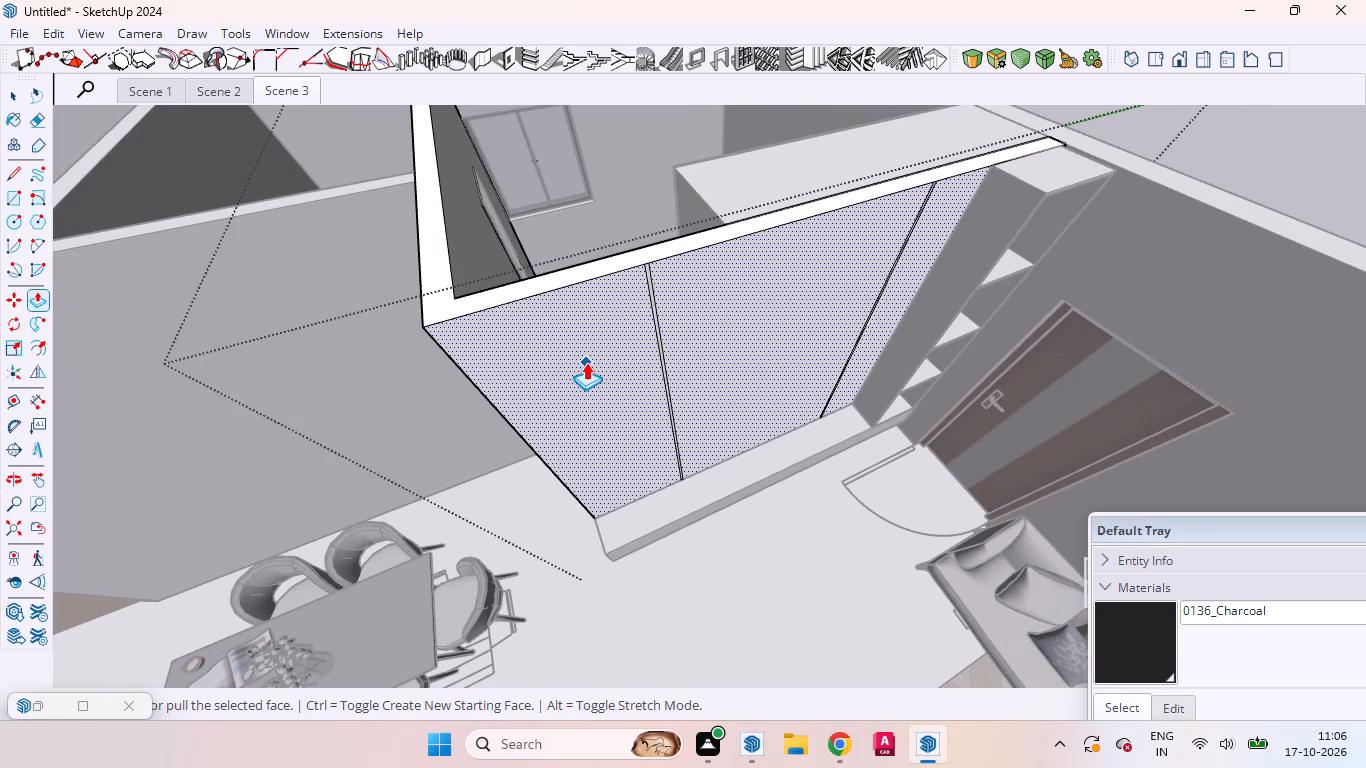
click(586, 355)
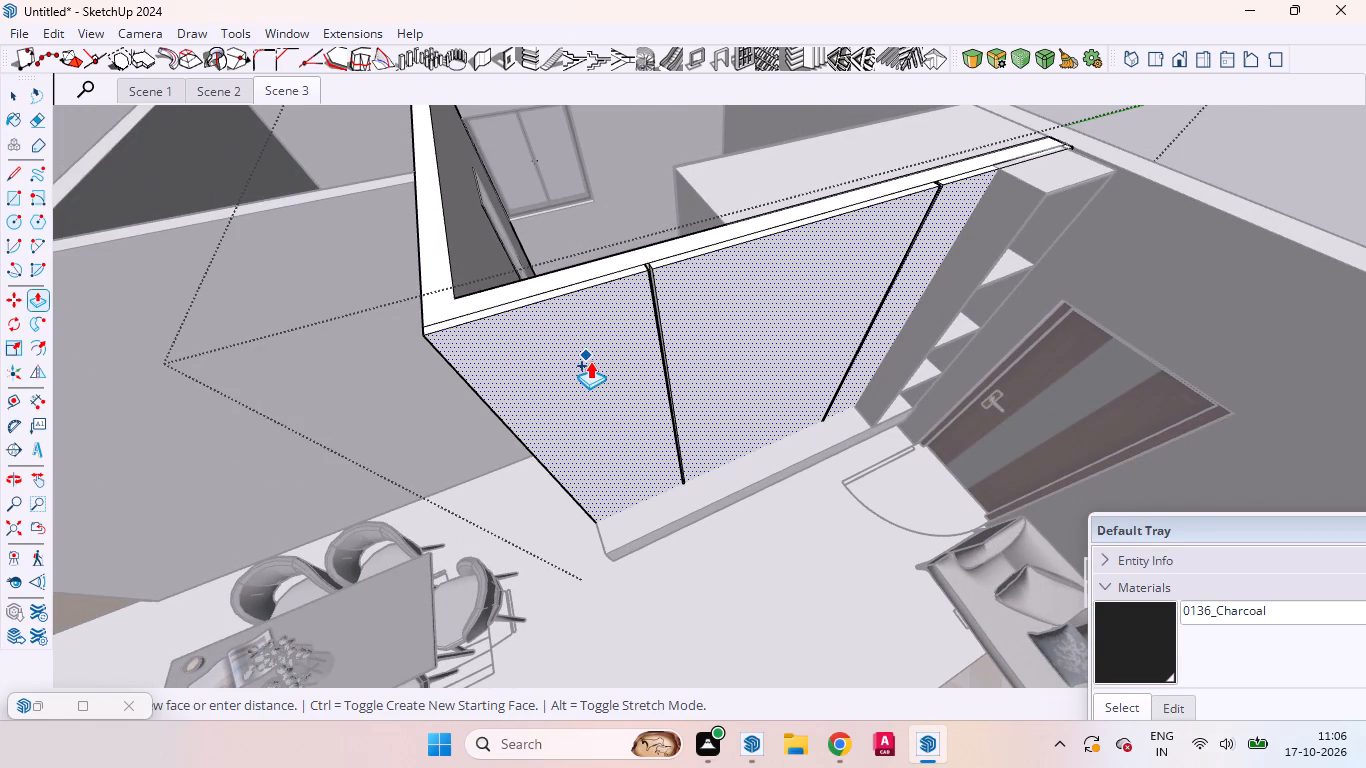
text(18mm)
key(Return)
key(space)
click(1255, 123)
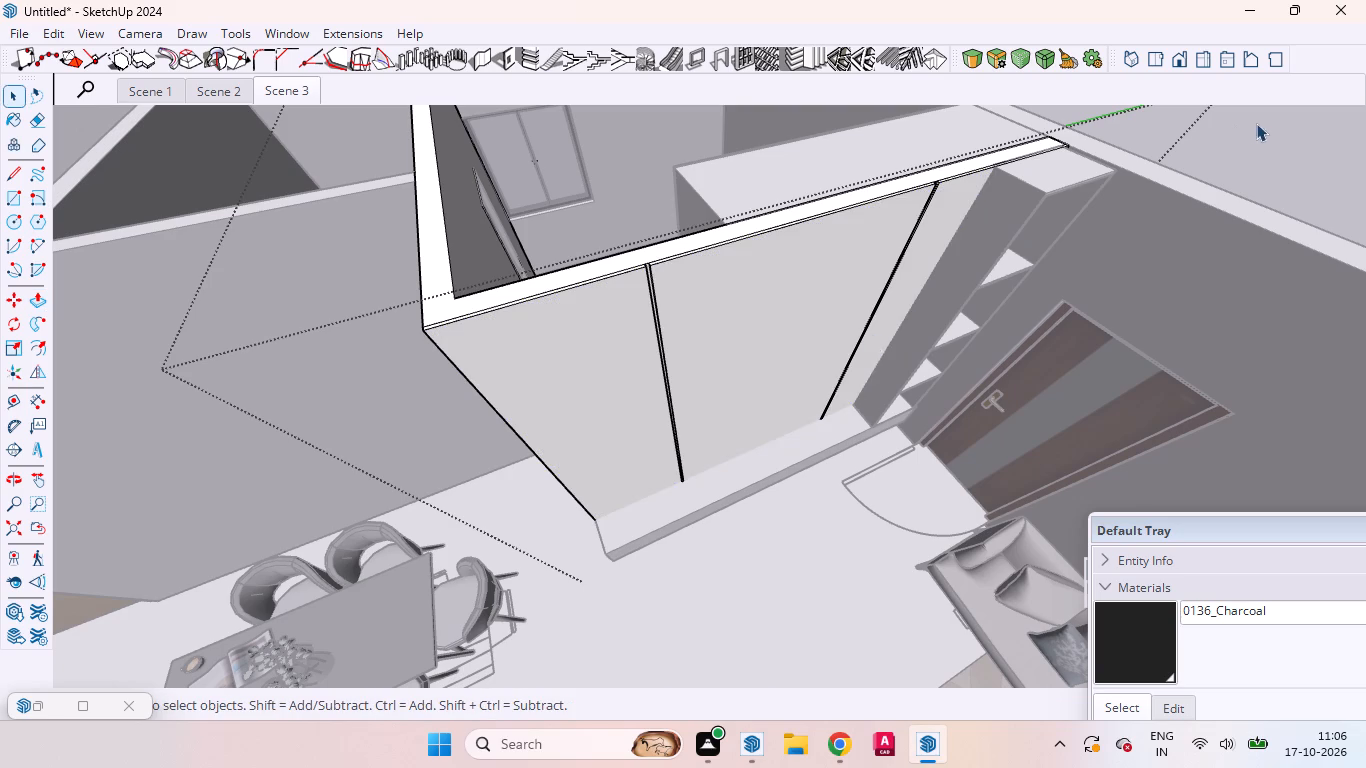
Push/Pull the recessed vertical strip nearer the dining area outward until flush with the raised wall face.
middle_drag(752, 371, 575, 14)
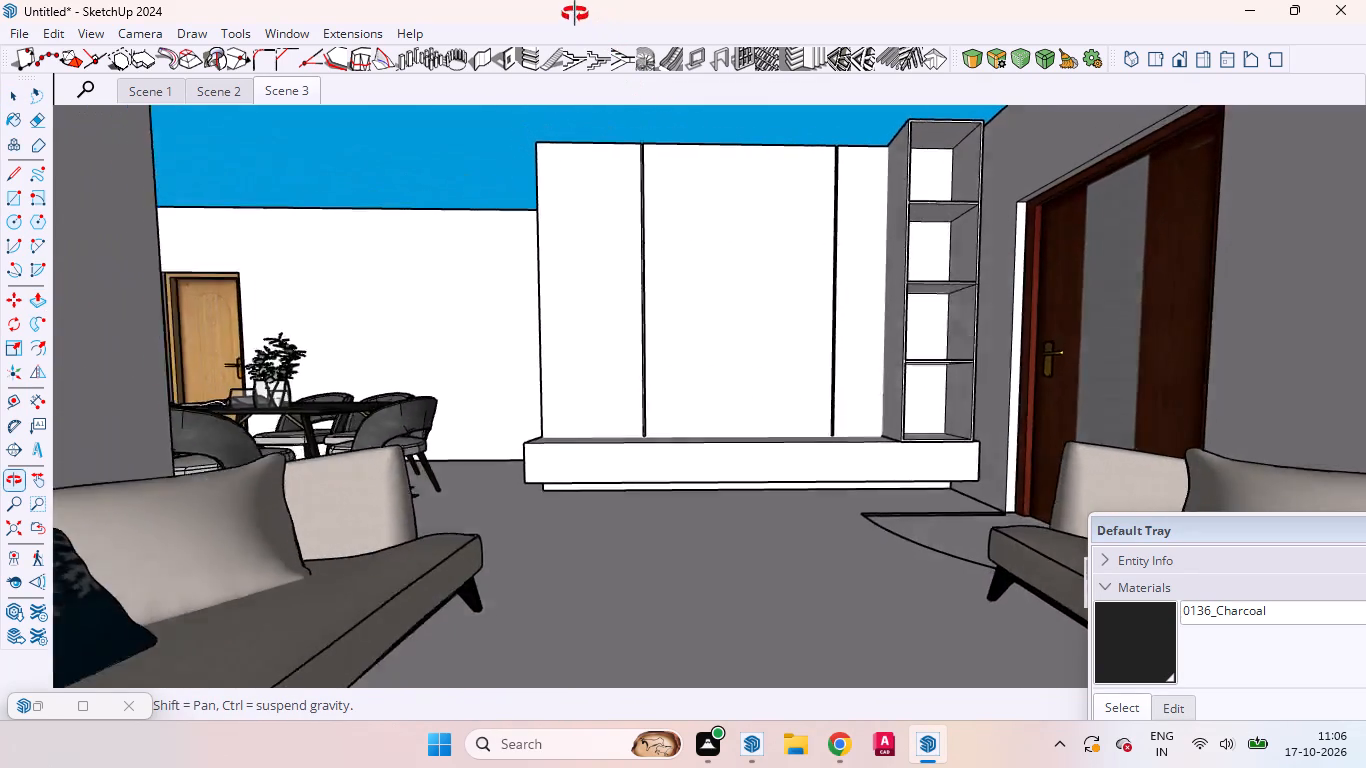
middle_drag(575, 14, 622, 272)
scroll(660, 237, up, 1)
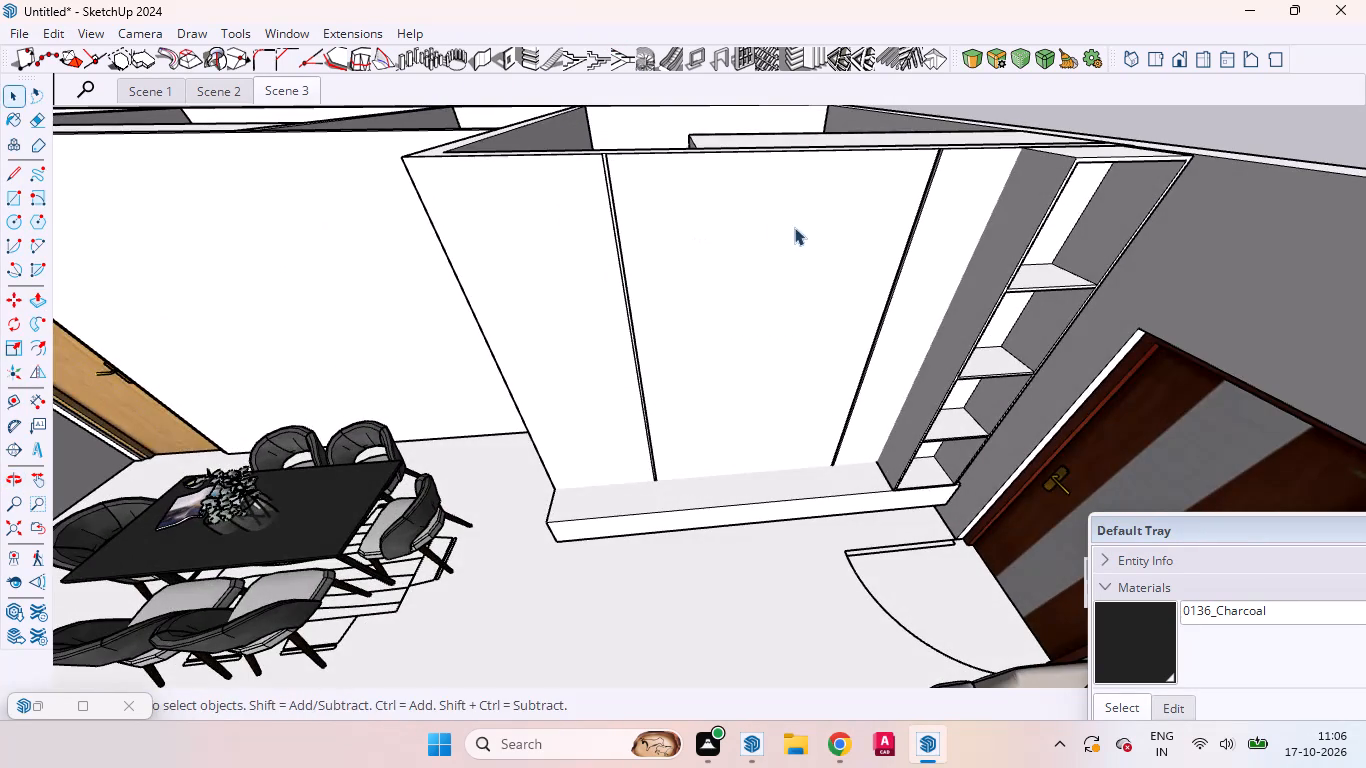
scroll(596, 162, up, 11)
scroll(596, 158, down, 2)
scroll(596, 159, up, 3)
scroll(596, 162, down, 4)
scroll(598, 161, up, 1)
scroll(598, 161, down, 3)
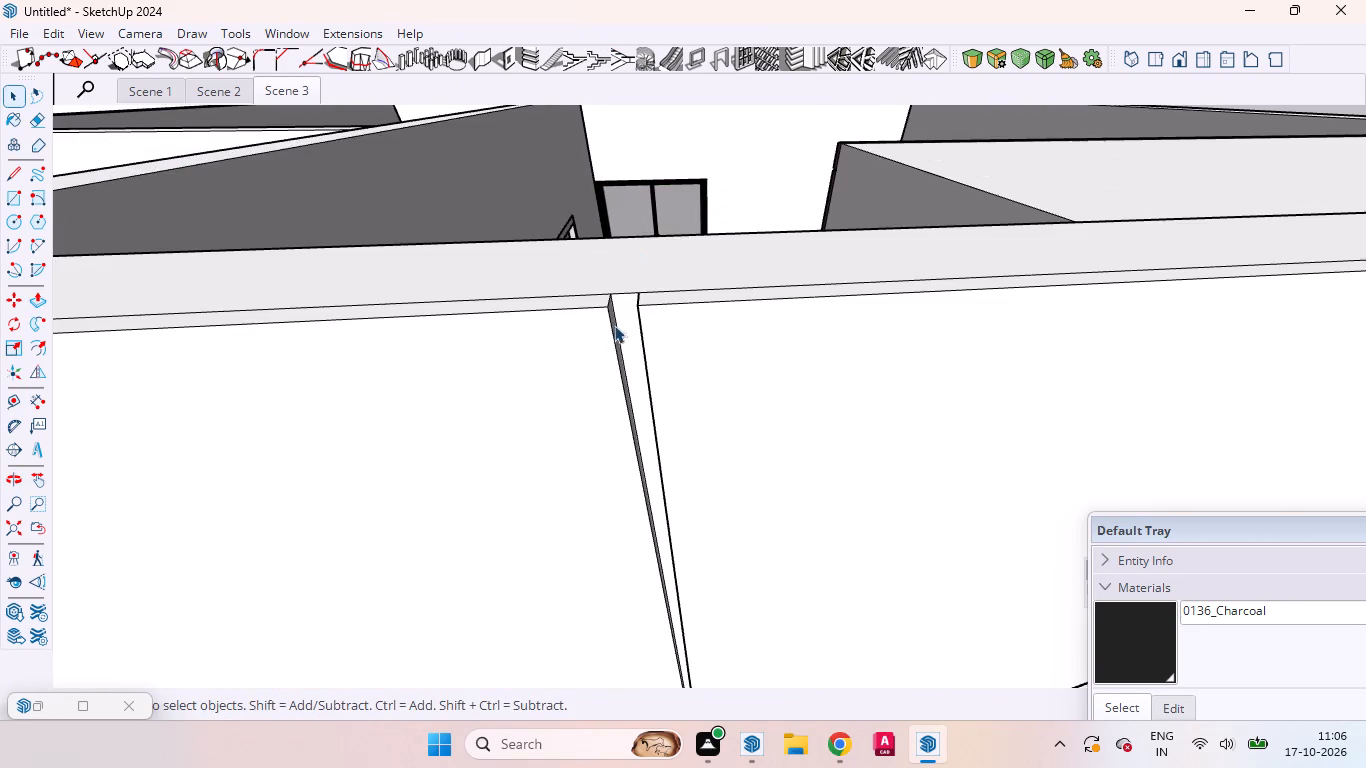
scroll(614, 325, up, 2)
scroll(615, 326, down, 1)
scroll(615, 326, up, 1)
click(622, 322)
click(622, 322)
triple_click(624, 323)
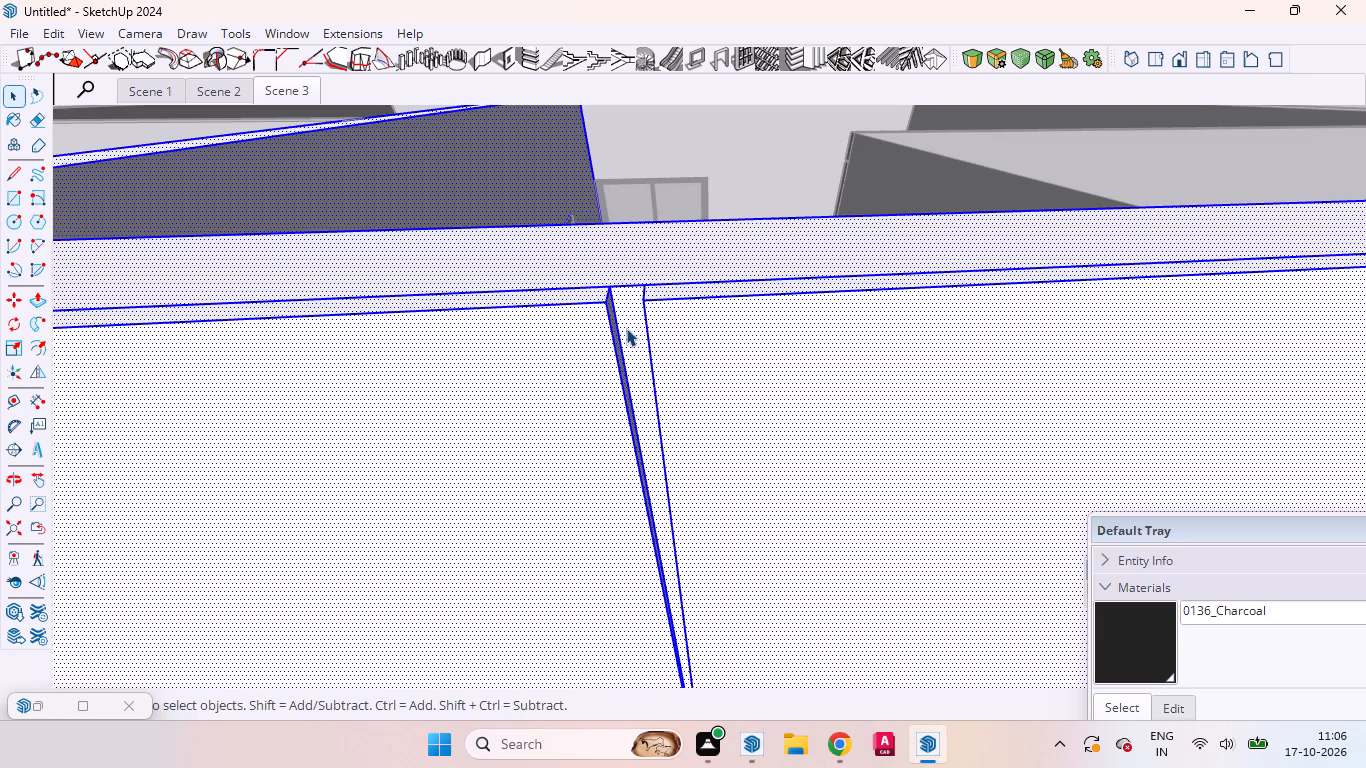
triple_click(630, 328)
double_click(625, 331)
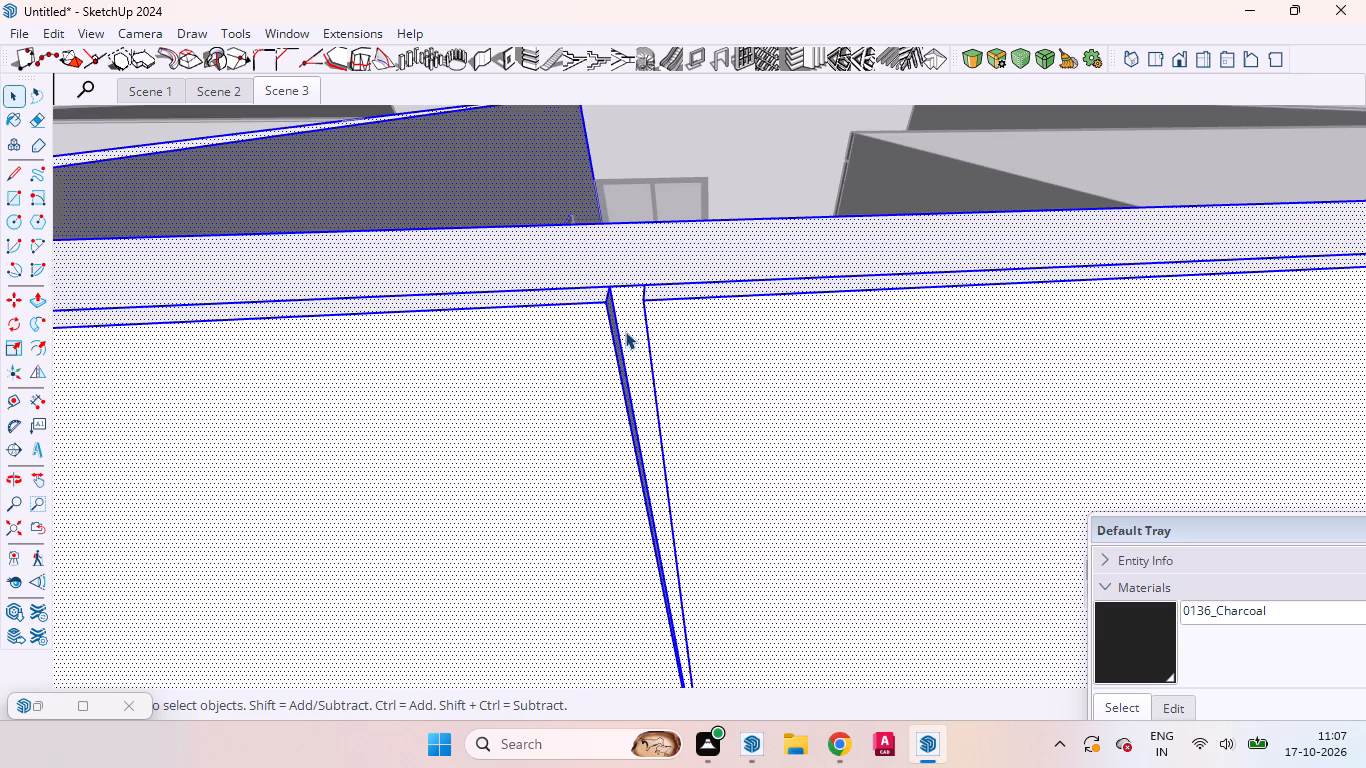
click(631, 332)
key(p)
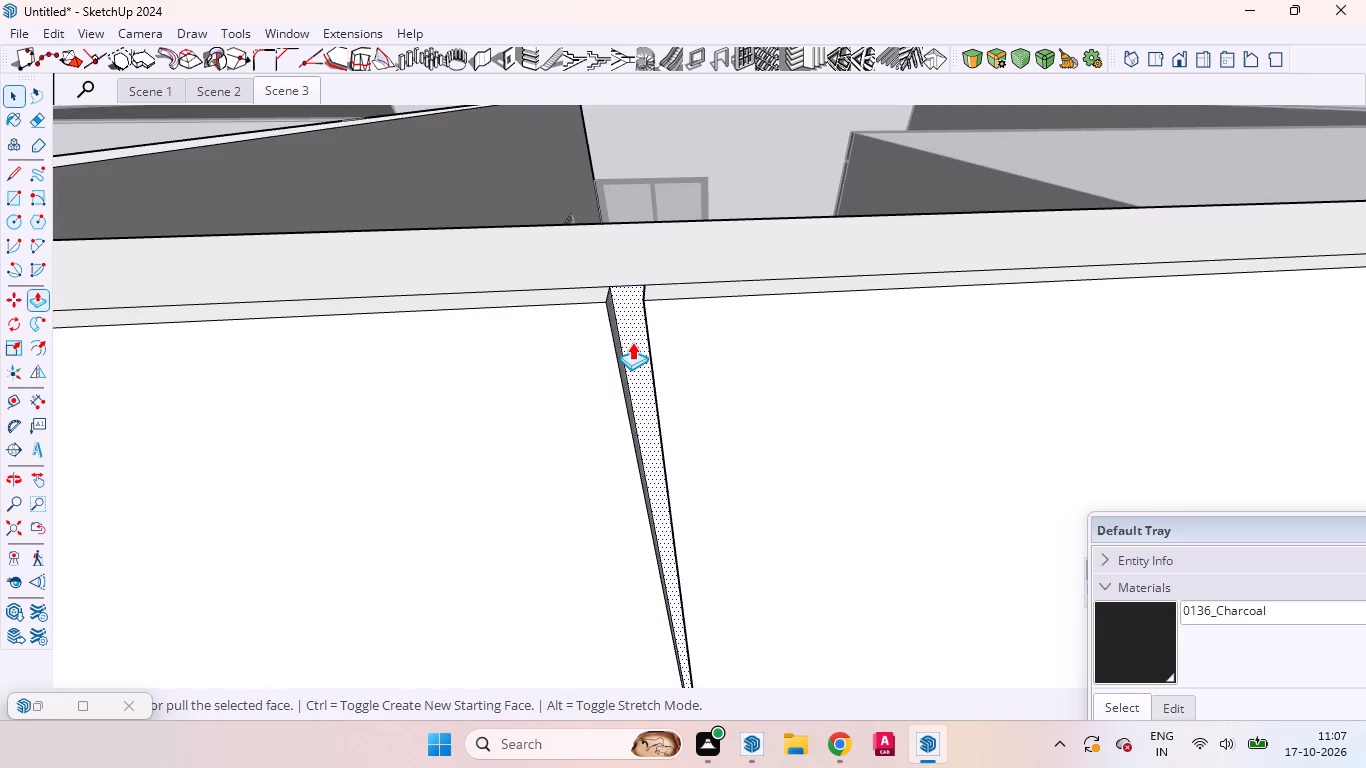
click(634, 340)
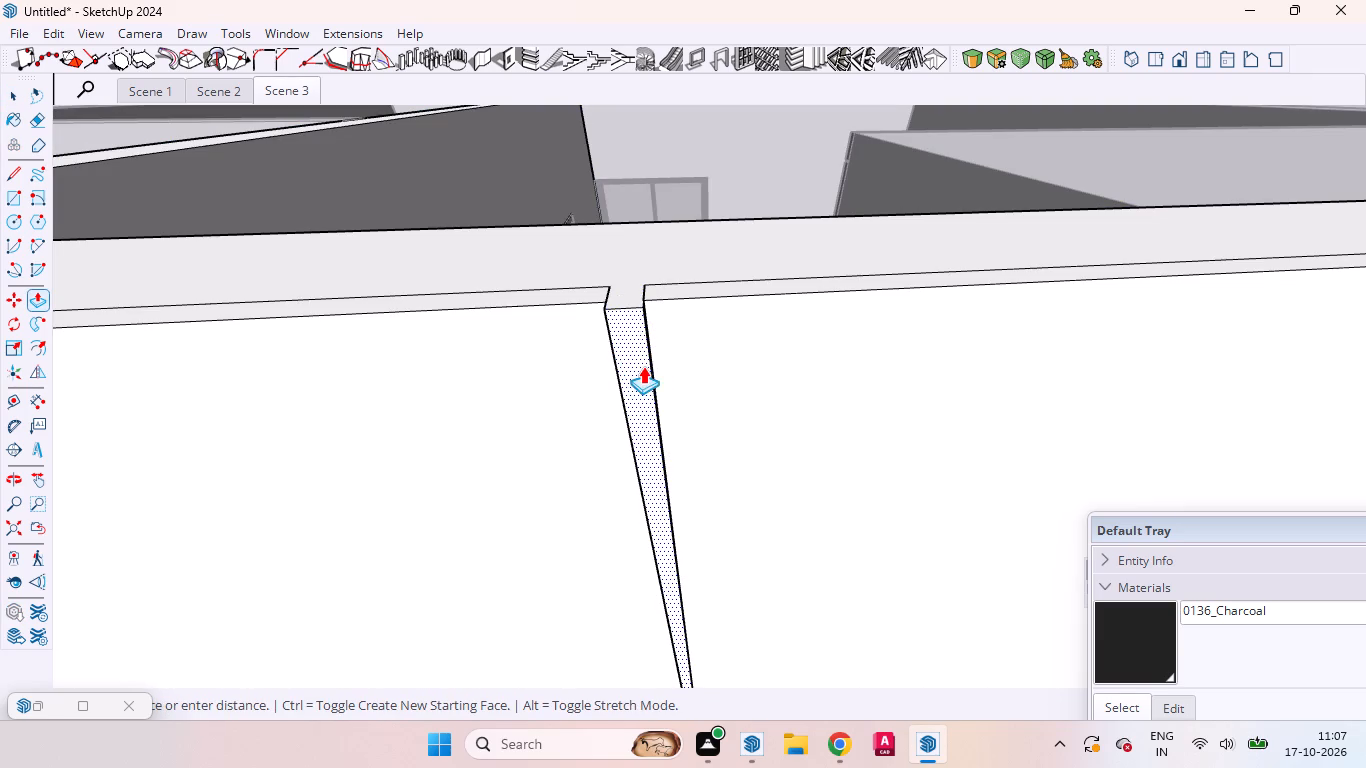
click(654, 362)
Push/Pull the other recessed strip, near the open-shelf unit, outward by the same distance and leave the wall's group.
scroll(524, 337, down, 3)
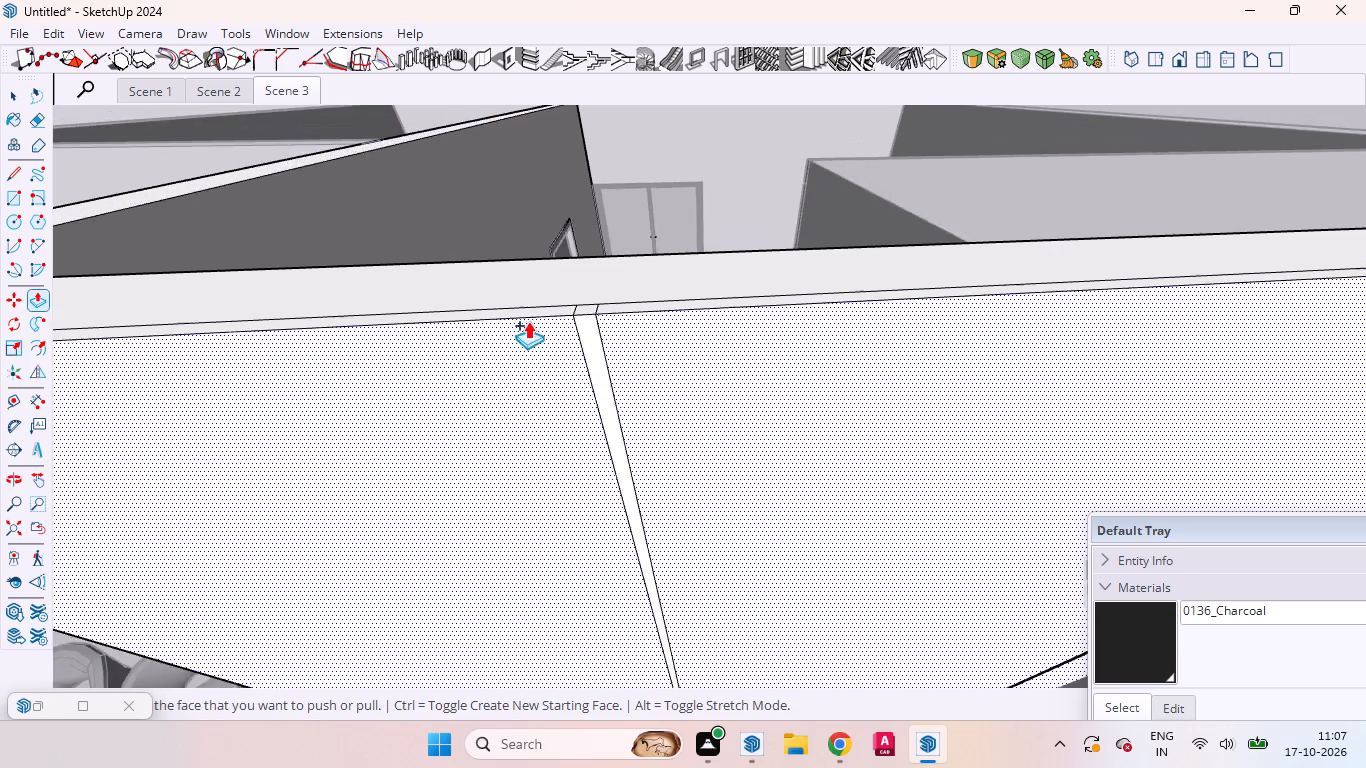
scroll(528, 321, down, 15)
scroll(504, 258, up, 2)
scroll(504, 258, down, 2)
scroll(1030, 291, up, 10)
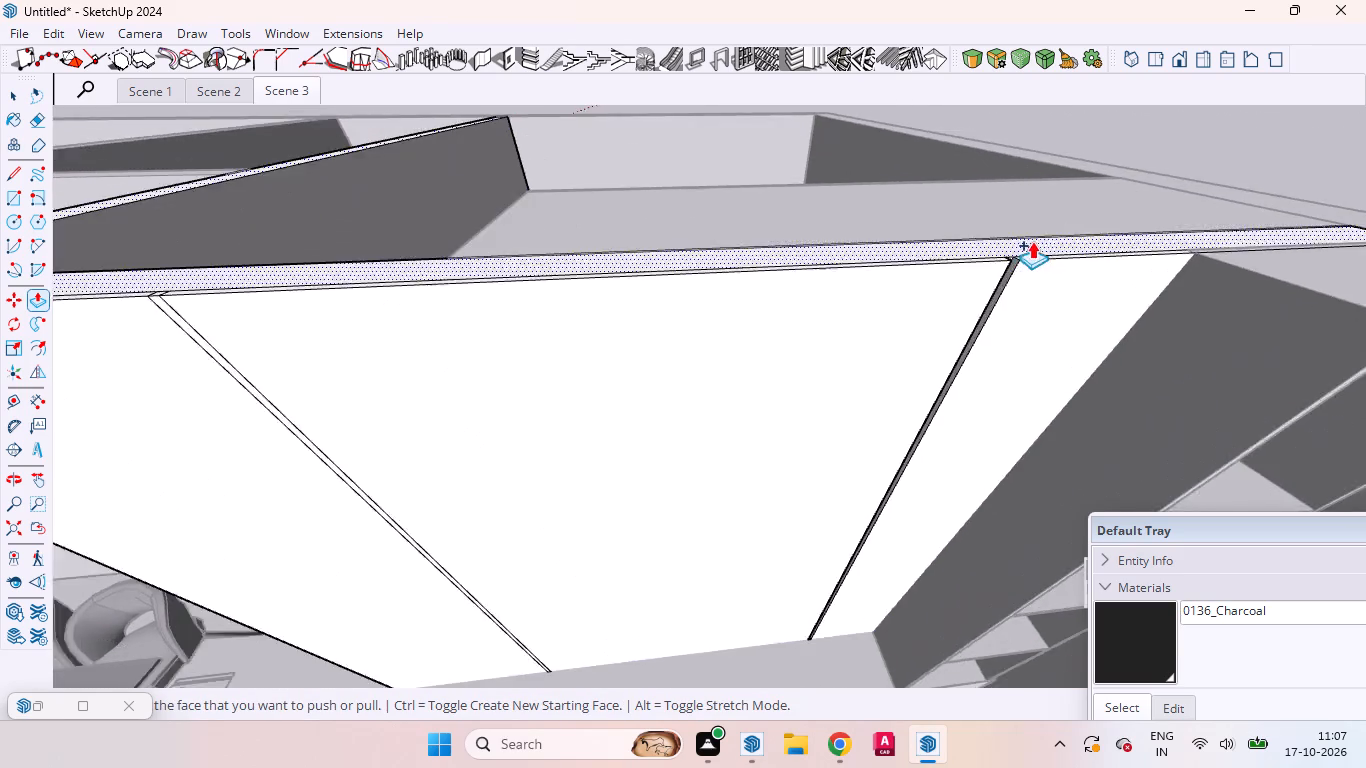
scroll(1032, 241, up, 19)
scroll(996, 245, down, 1)
scroll(996, 245, up, 12)
middle_drag(994, 245, 938, 216)
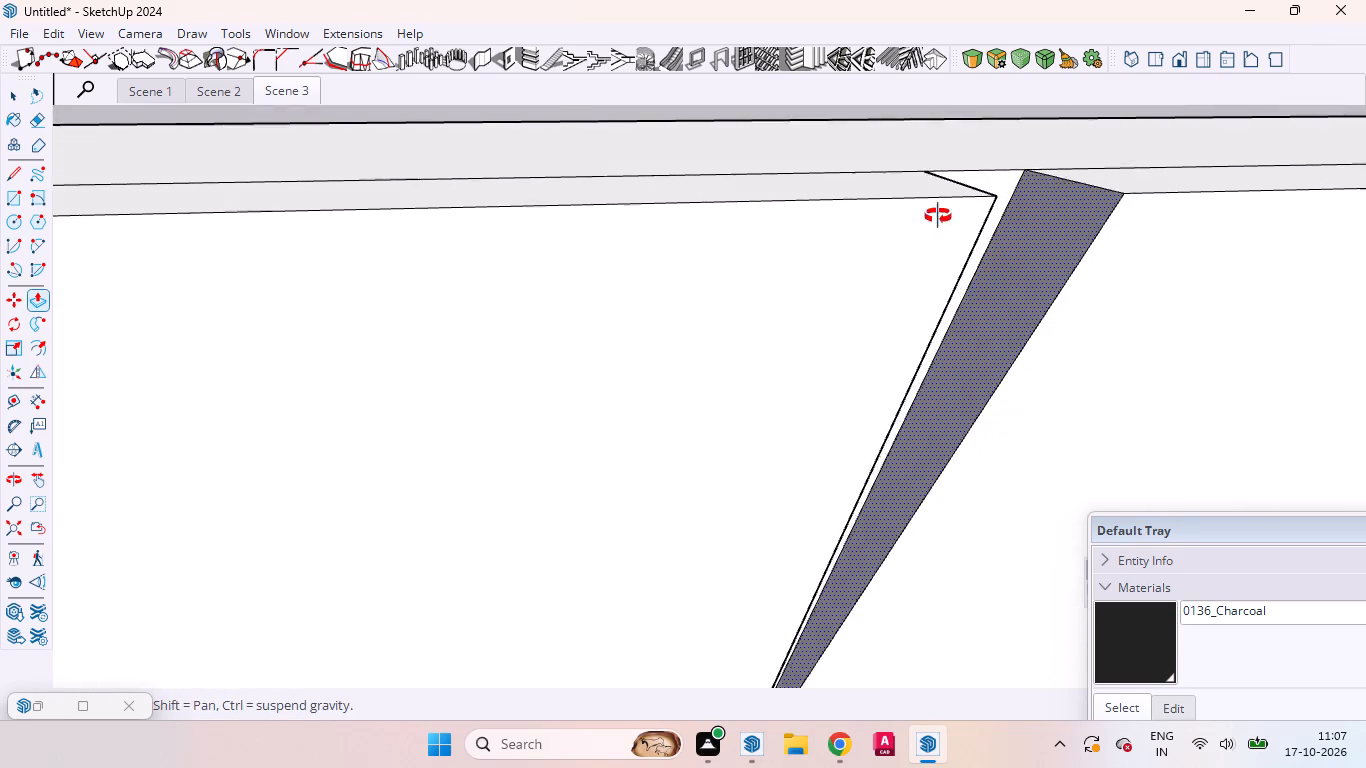
middle_drag(938, 216, 851, 171)
double_click(988, 307)
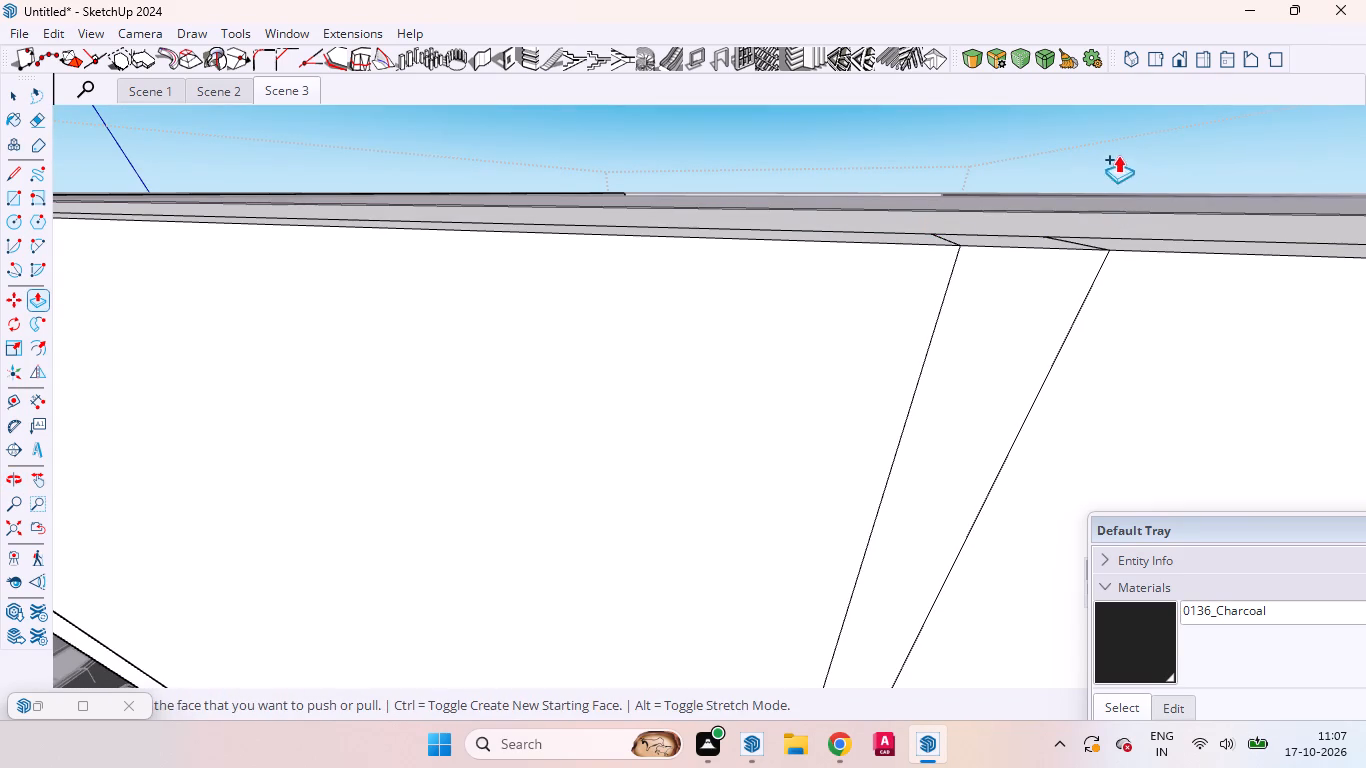
key(space)
click(1066, 150)
scroll(1070, 234, down, 6)
scroll(956, 267, down, 7)
scroll(934, 226, up, 1)
scroll(934, 226, down, 2)
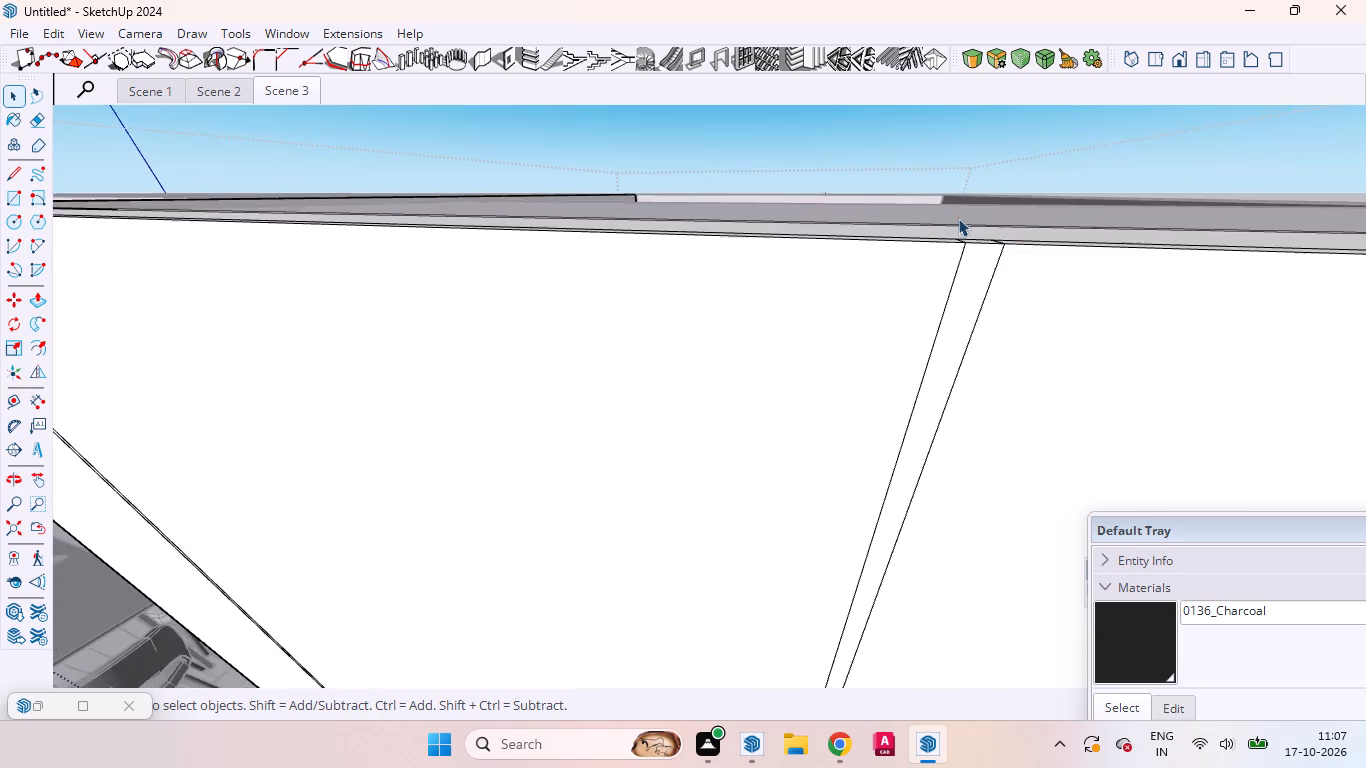
scroll(958, 218, down, 3)
scroll(958, 194, up, 5)
scroll(959, 192, down, 13)
scroll(1047, 147, down, 4)
scroll(1047, 147, up, 1)
scroll(1044, 160, down, 1)
click(981, 122)
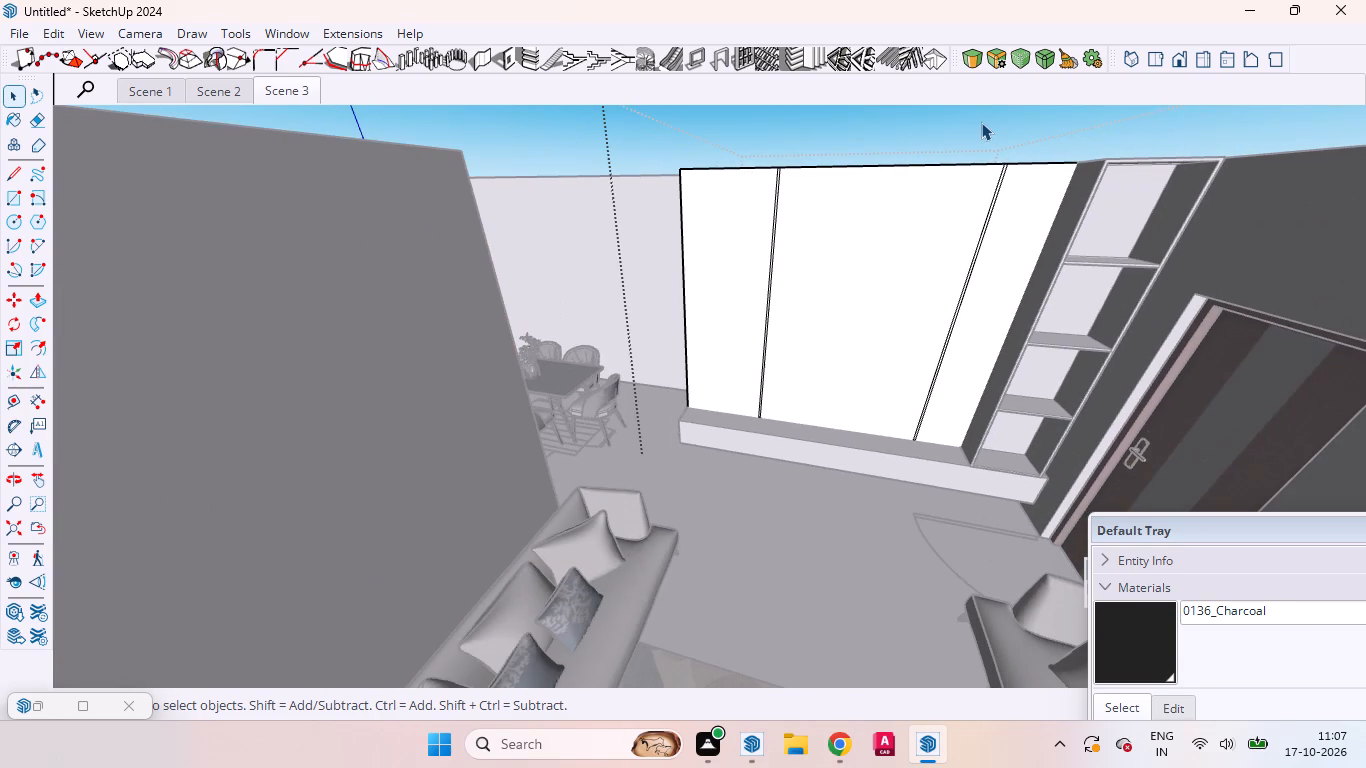
double_click(997, 141)
click(955, 129)
Examine the living room's strip wall, raised base and open-shelf unit from several angles.
middle_drag(1065, 307, 982, 176)
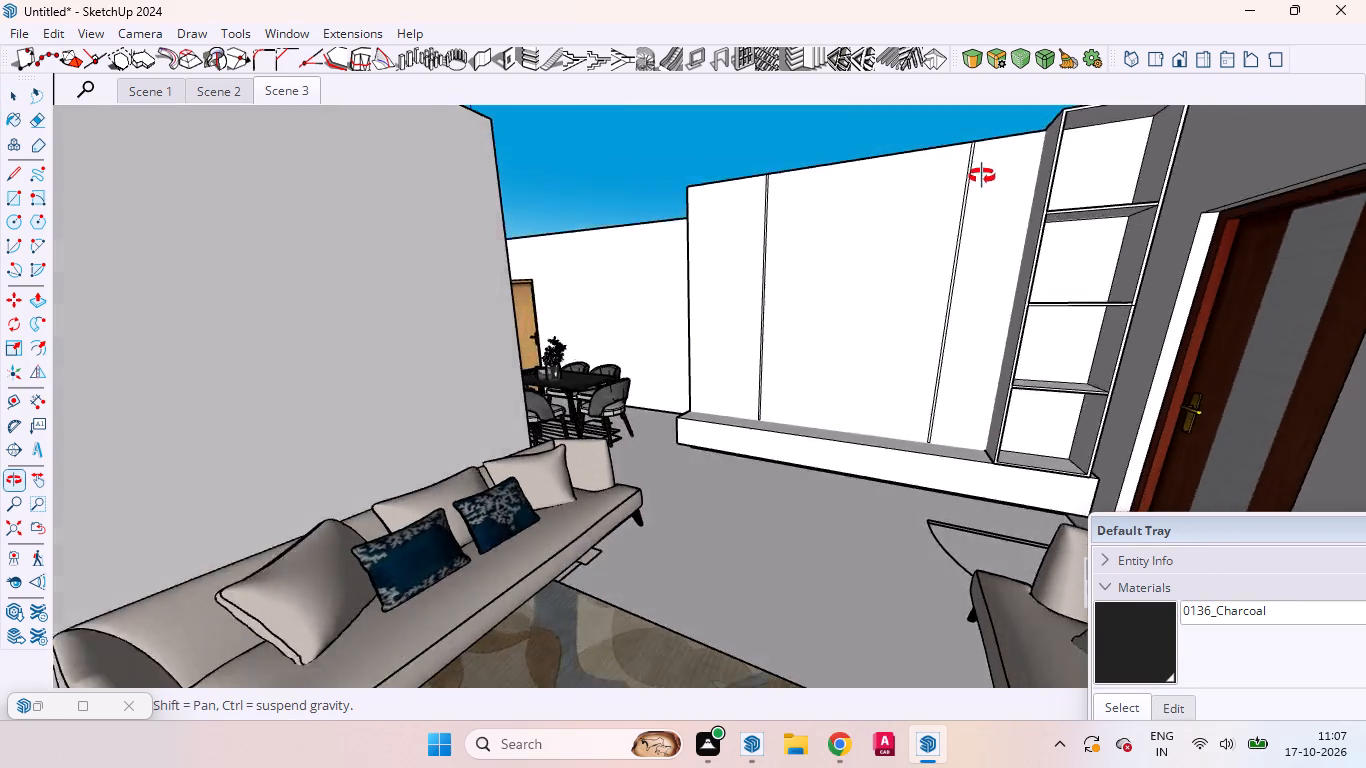
middle_drag(982, 176, 891, 297)
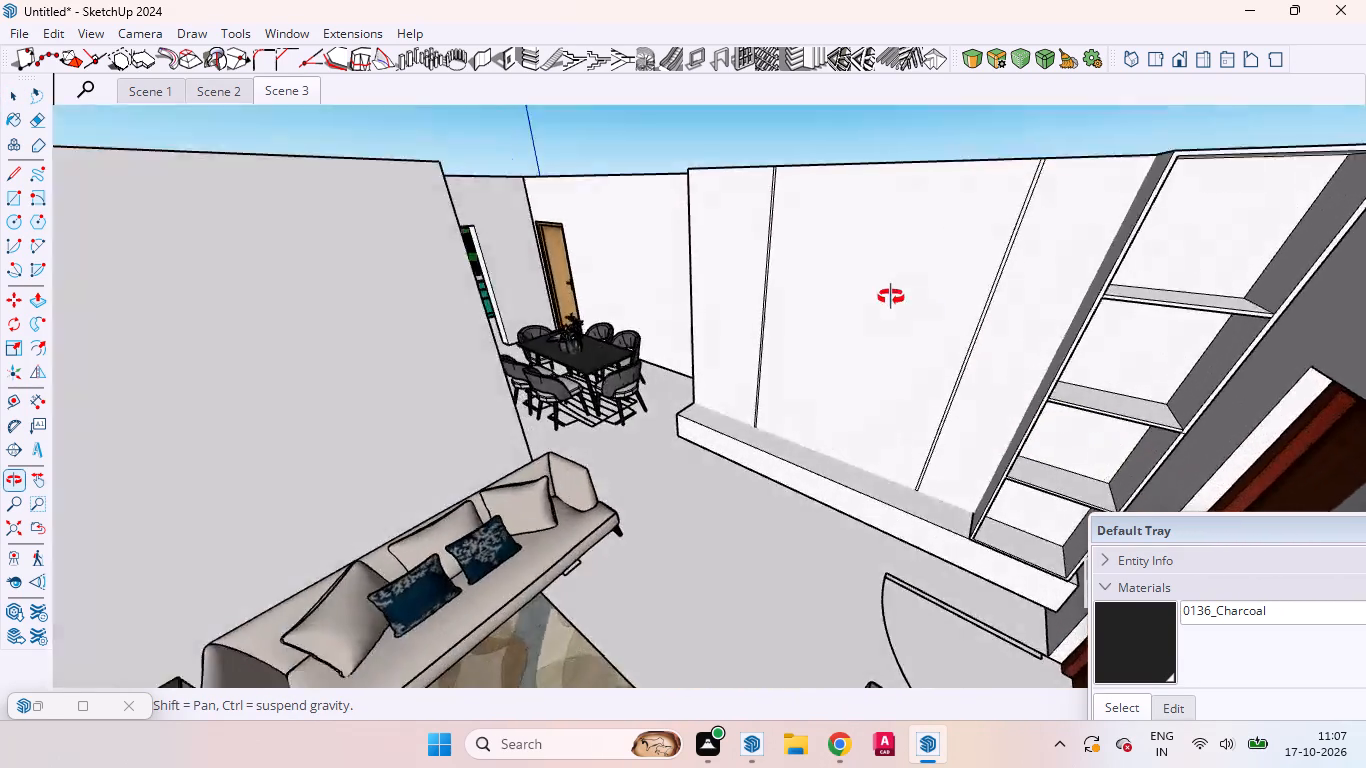
middle_drag(891, 297, 987, 389)
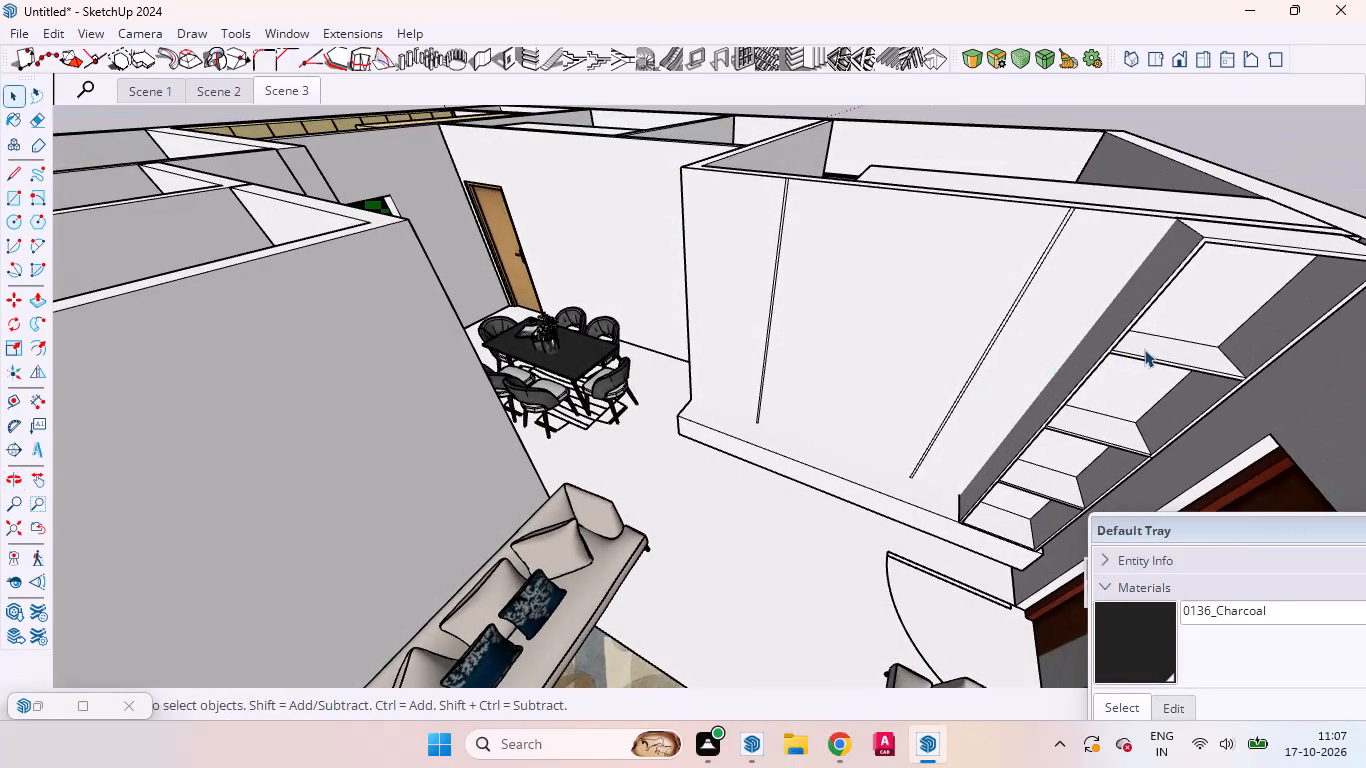
click(1144, 349)
scroll(962, 301, down, 6)
scroll(969, 293, up, 1)
scroll(955, 261, down, 4)
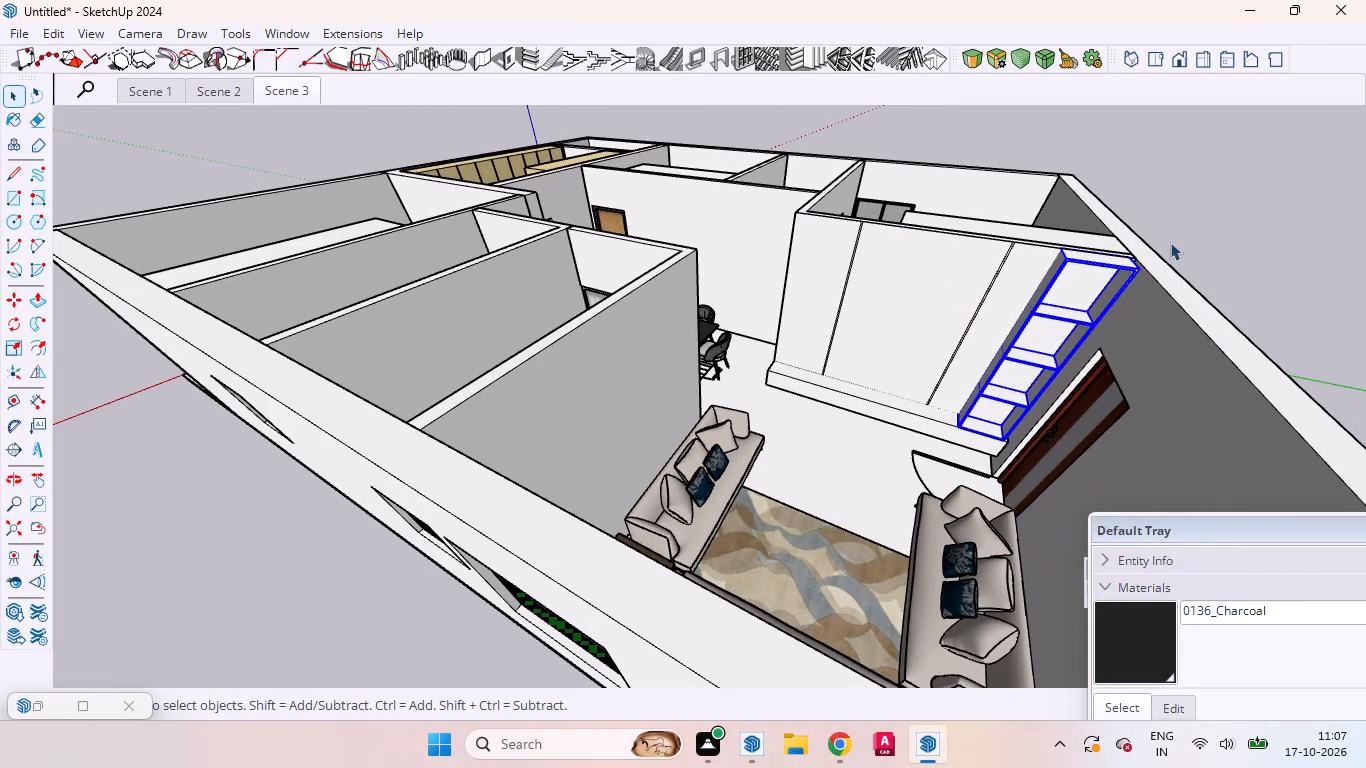
click(1235, 262)
middle_drag(1079, 358, 899, 318)
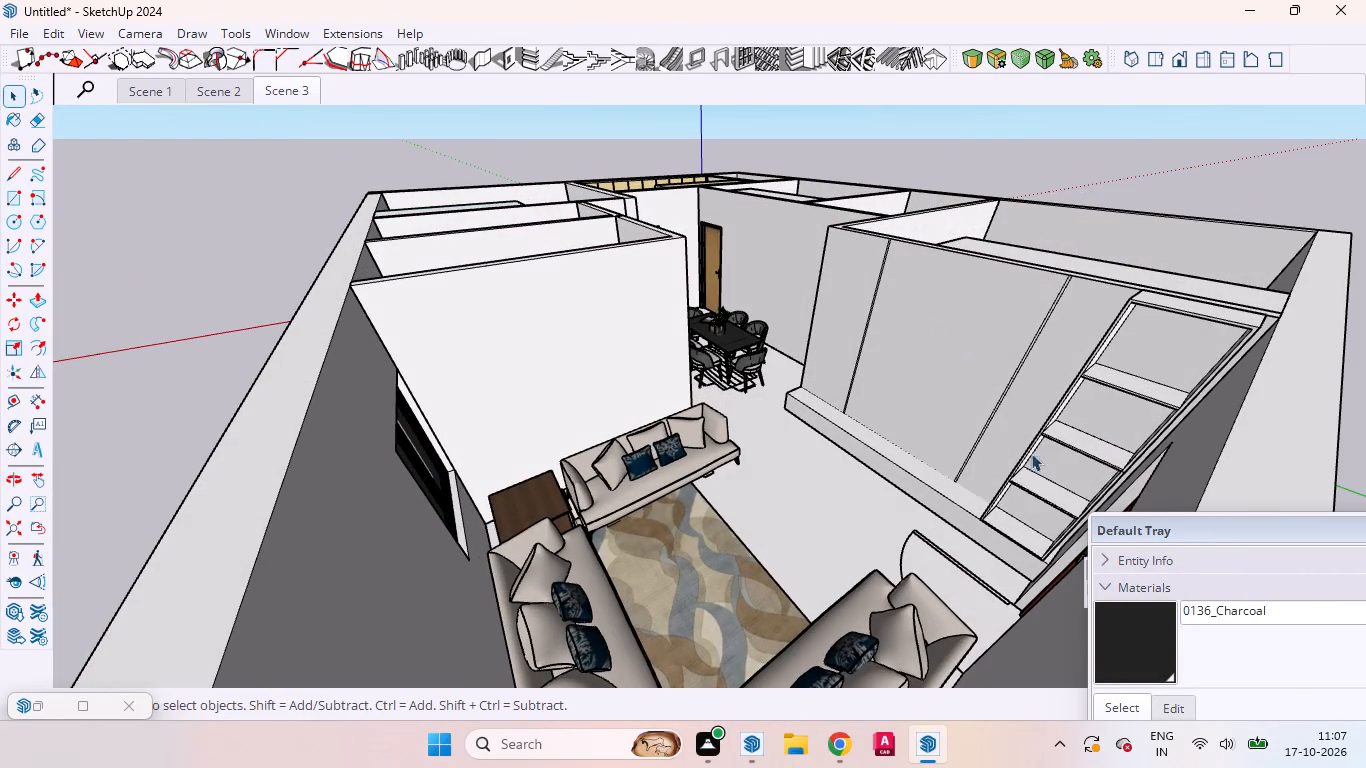
Inside the tall open-shelf unit's group, delete the middle shelf's faces and edges.
middle_drag(1020, 517, 1087, 526)
scroll(1024, 516, up, 1)
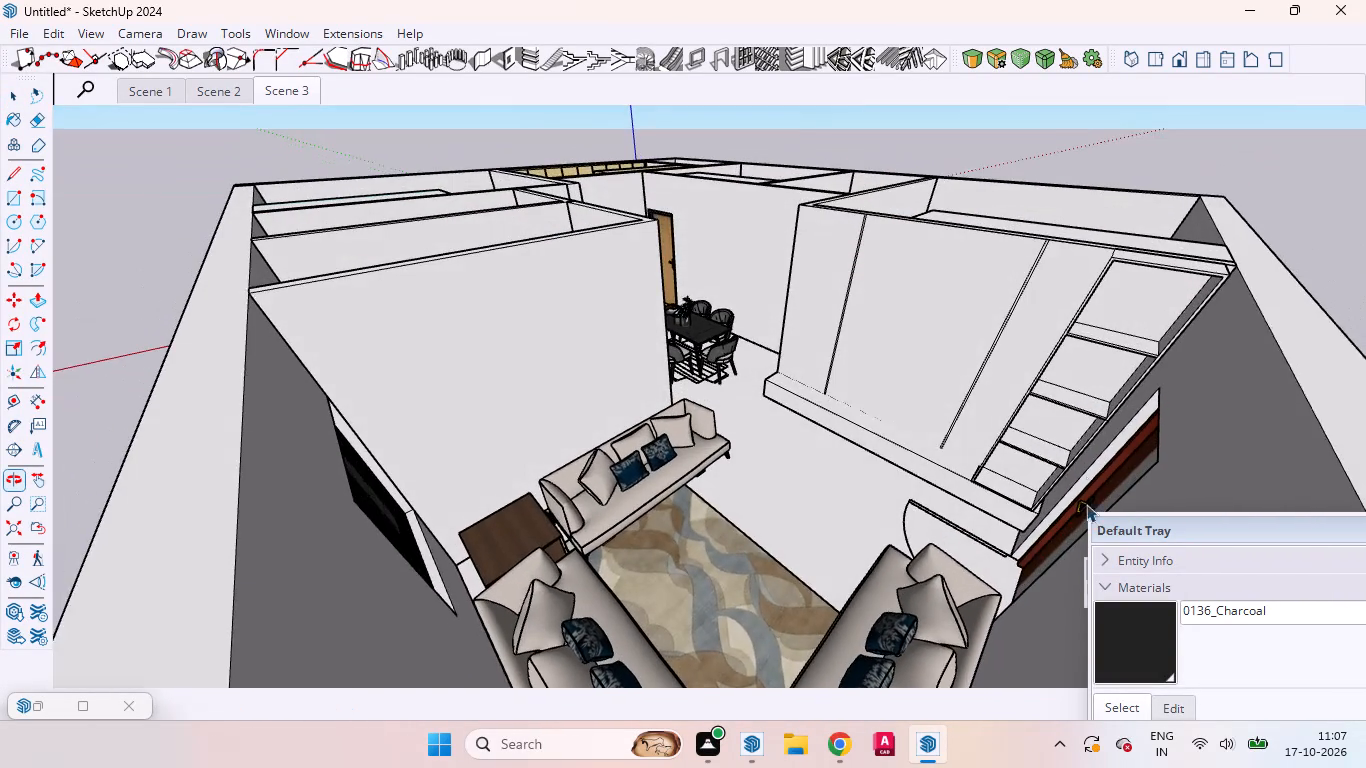
triple_click(1083, 405)
double_click(1081, 405)
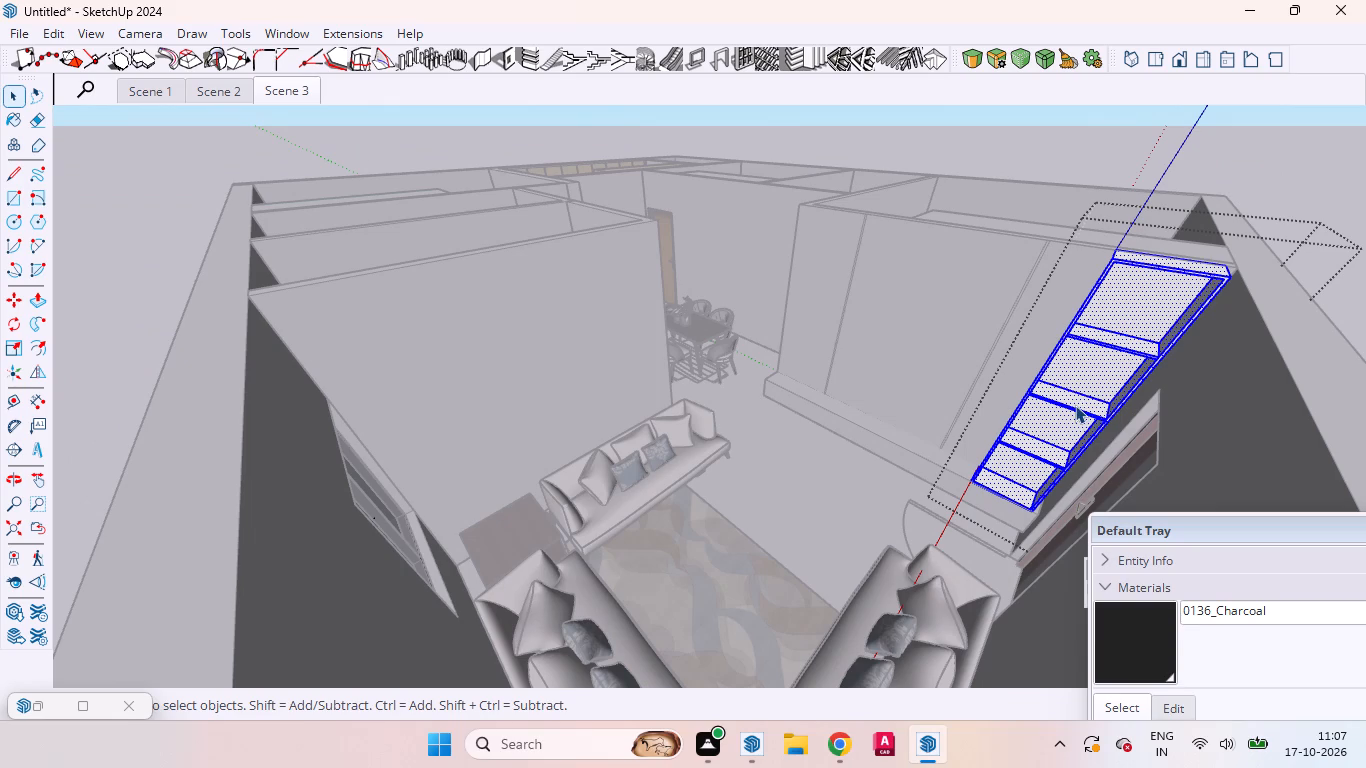
triple_click(1075, 405)
triple_click(1072, 402)
click(1079, 399)
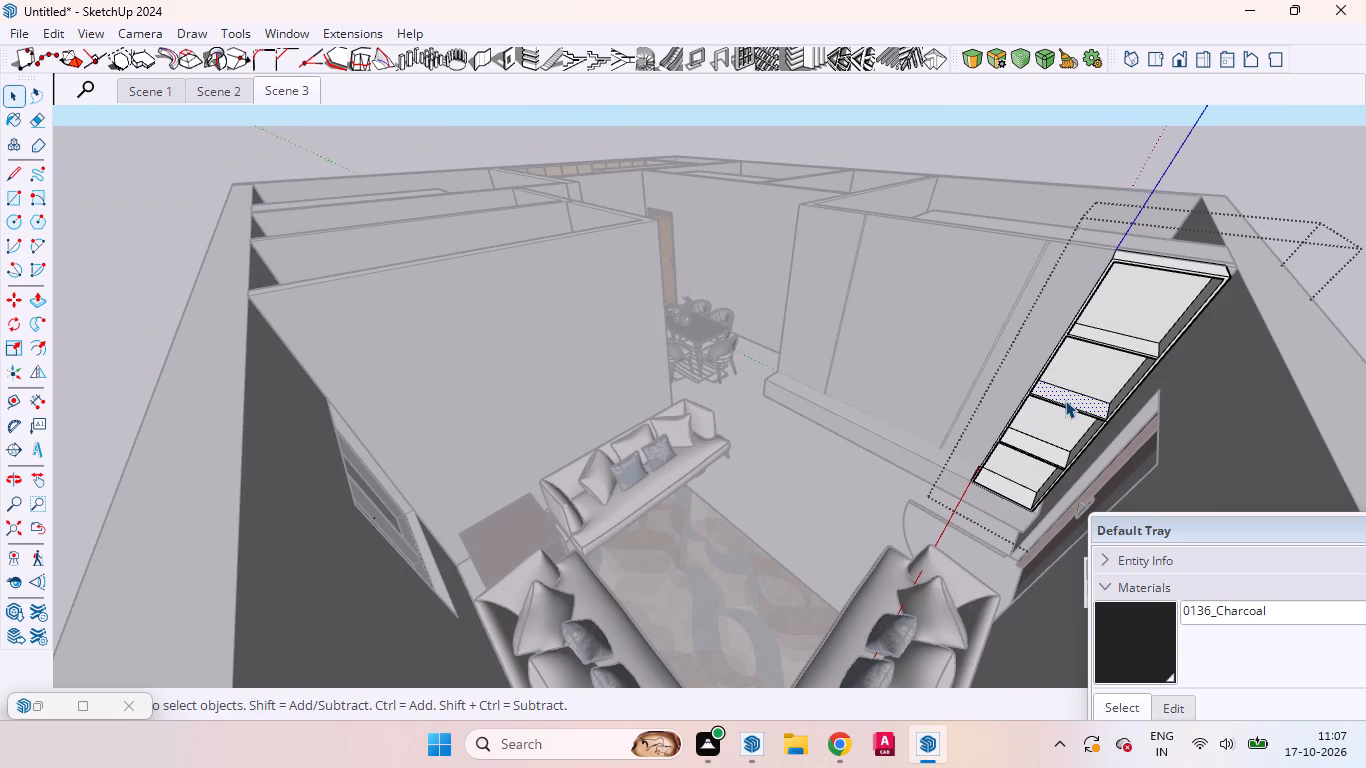
triple_click(1065, 400)
double_click(1065, 400)
click(1063, 400)
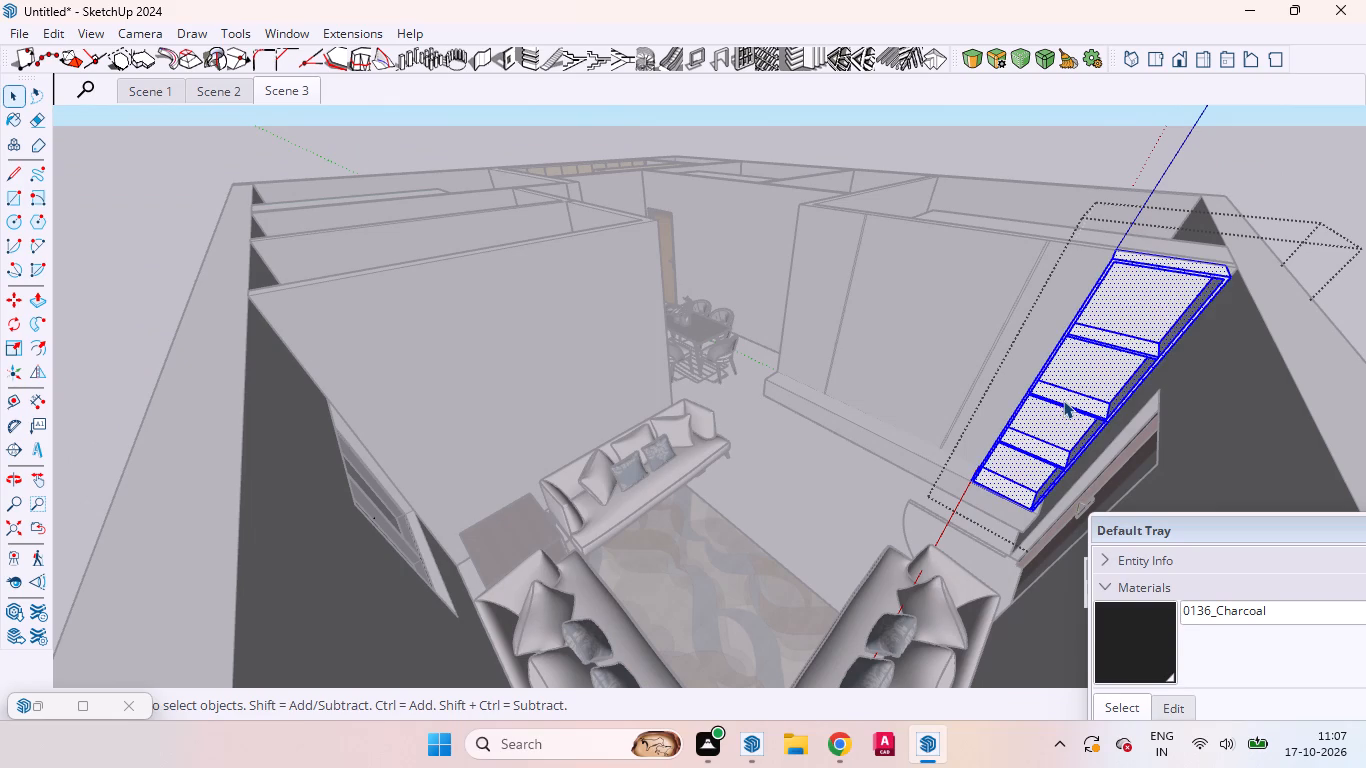
double_click(1074, 401)
scroll(1071, 401, up, 12)
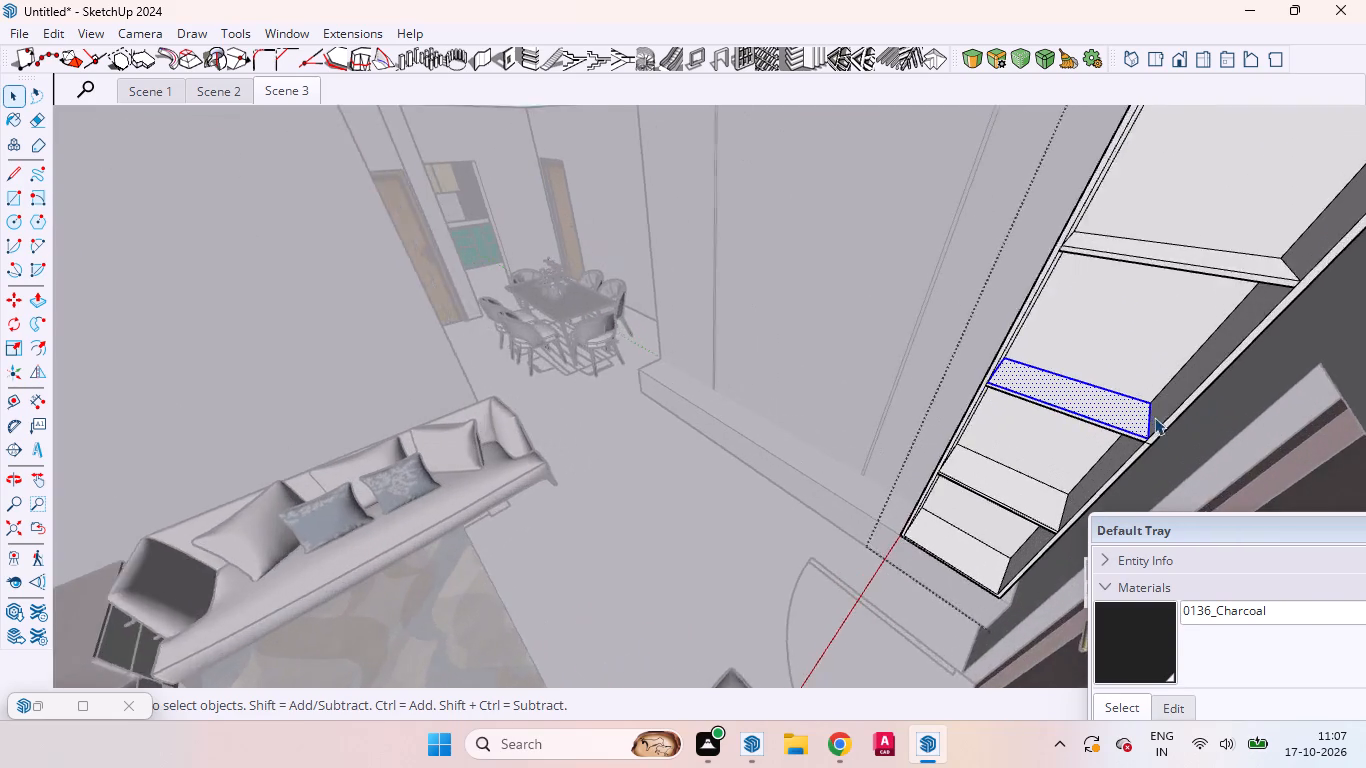
scroll(1154, 417, up, 13)
middle_drag(1084, 442, 1044, 215)
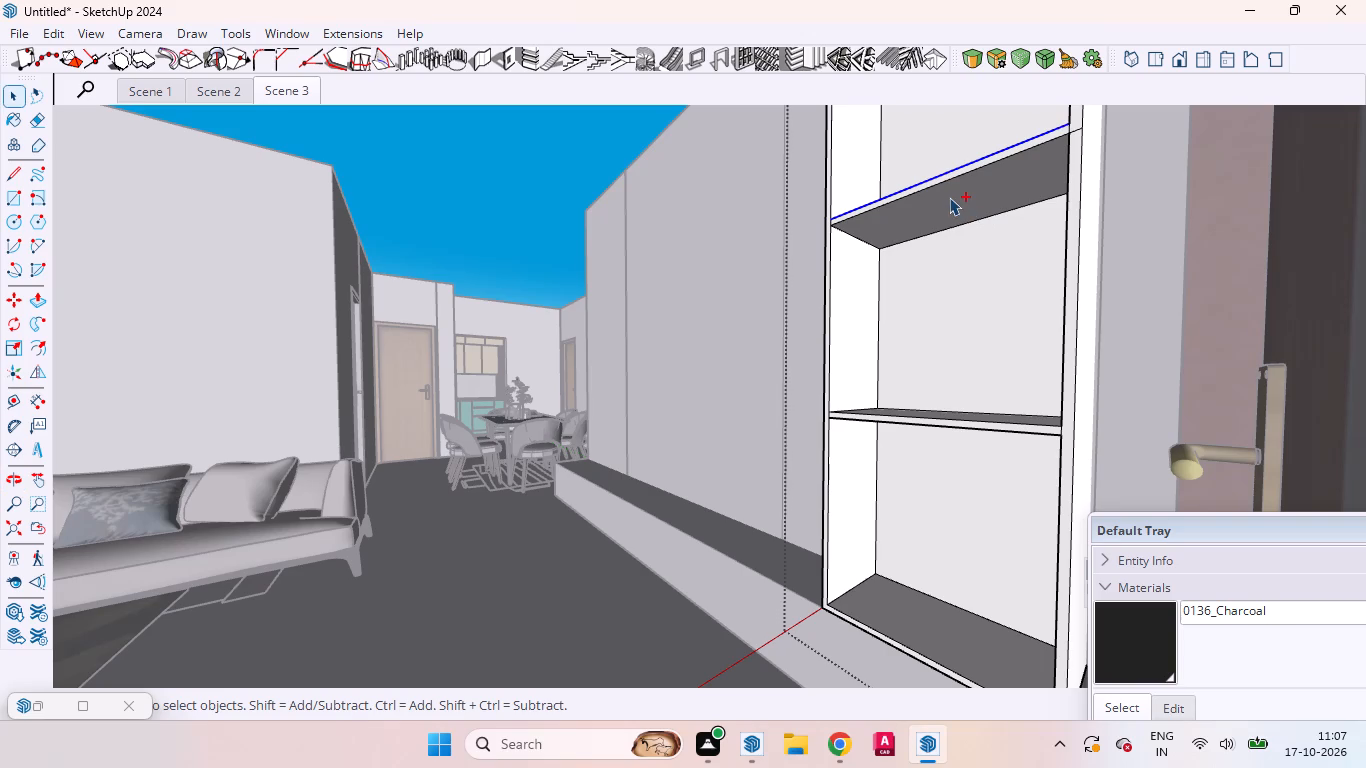
ctrl+double_click(945, 196)
ctrl+middle_drag(909, 189, 1045, 418)
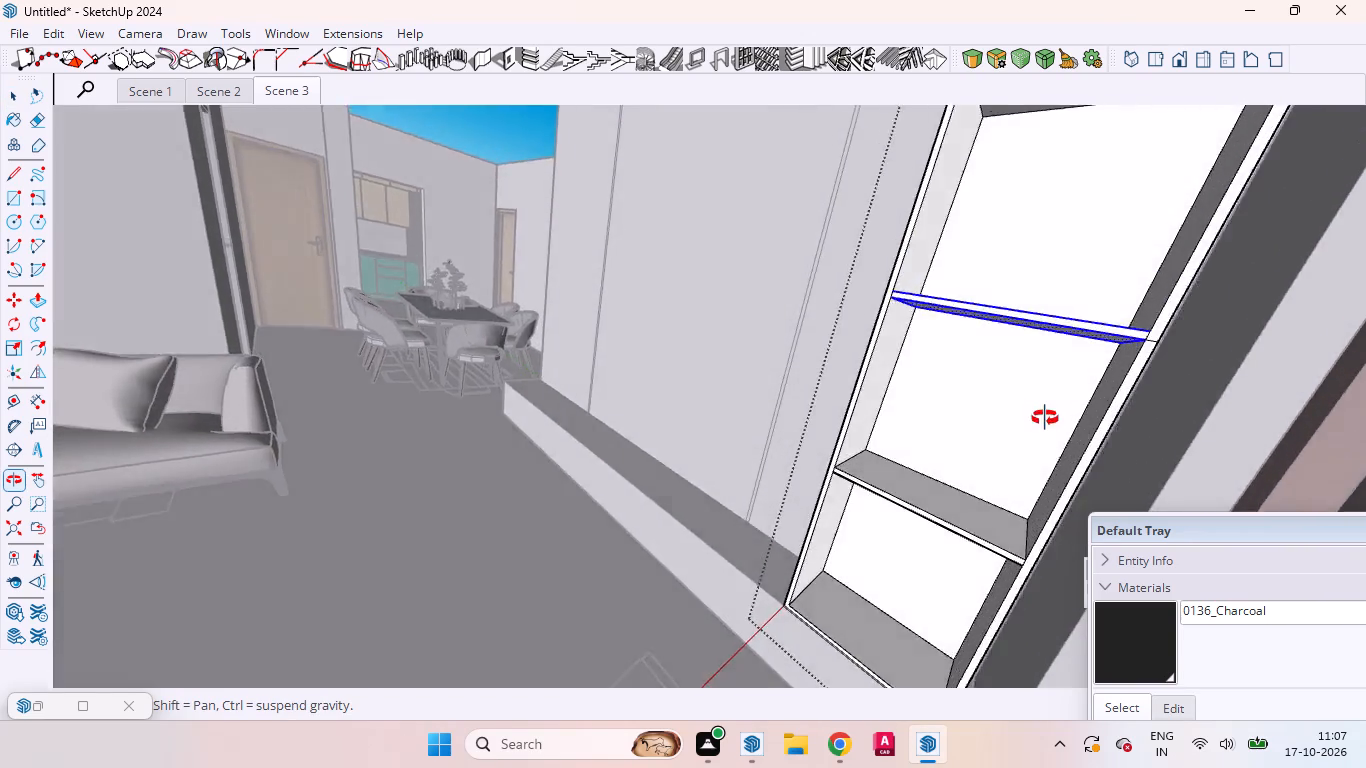
ctrl+middle_drag(1045, 418, 1045, 430)
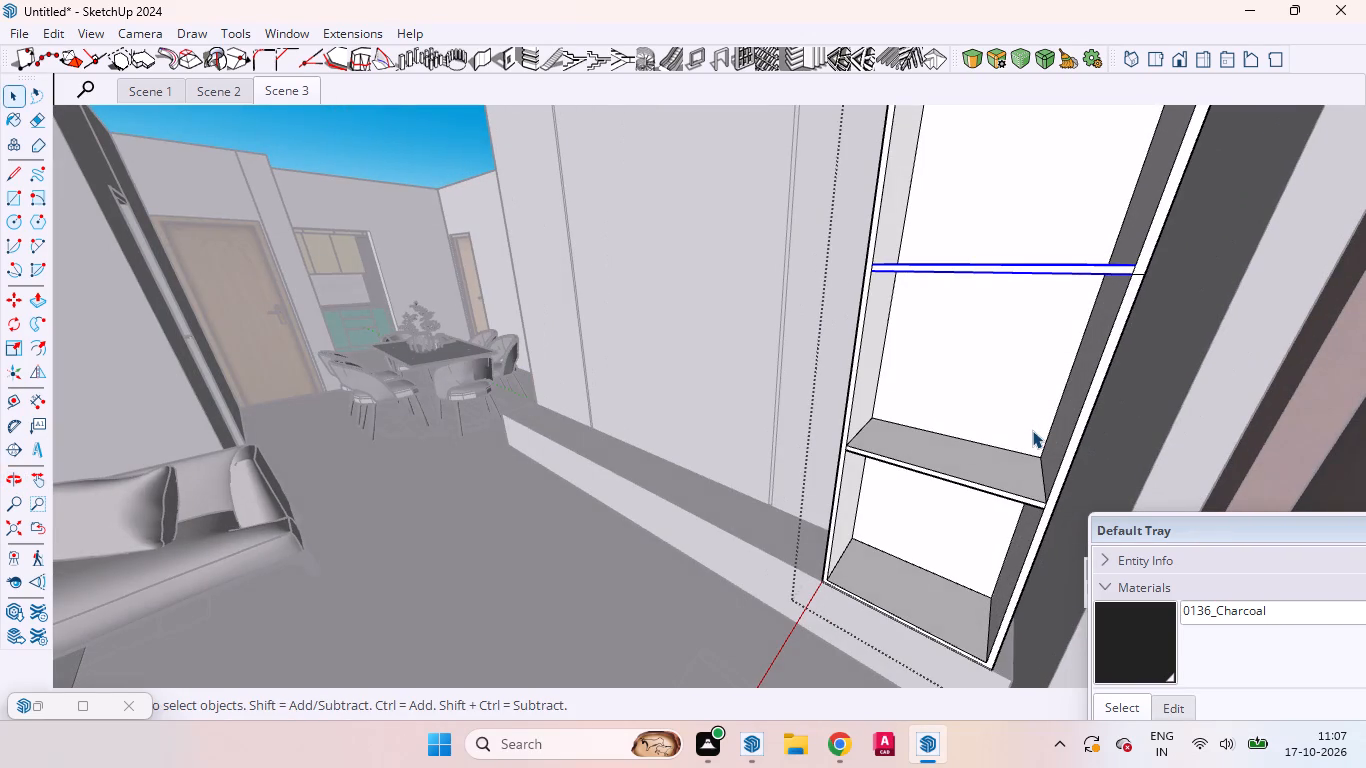
scroll(910, 454, down, 11)
scroll(992, 475, up, 1)
scroll(992, 475, down, 2)
scroll(992, 471, up, 1)
scroll(992, 471, down, 4)
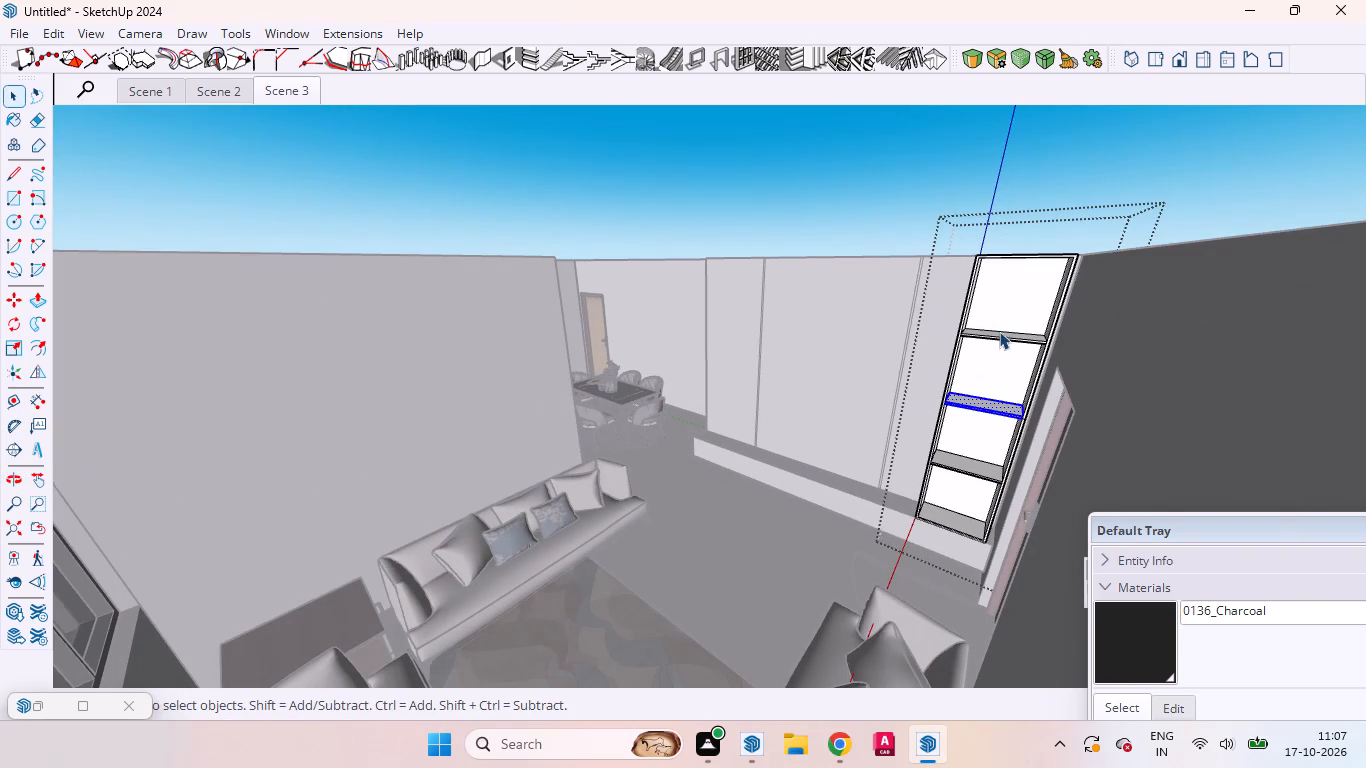
key(Delete)
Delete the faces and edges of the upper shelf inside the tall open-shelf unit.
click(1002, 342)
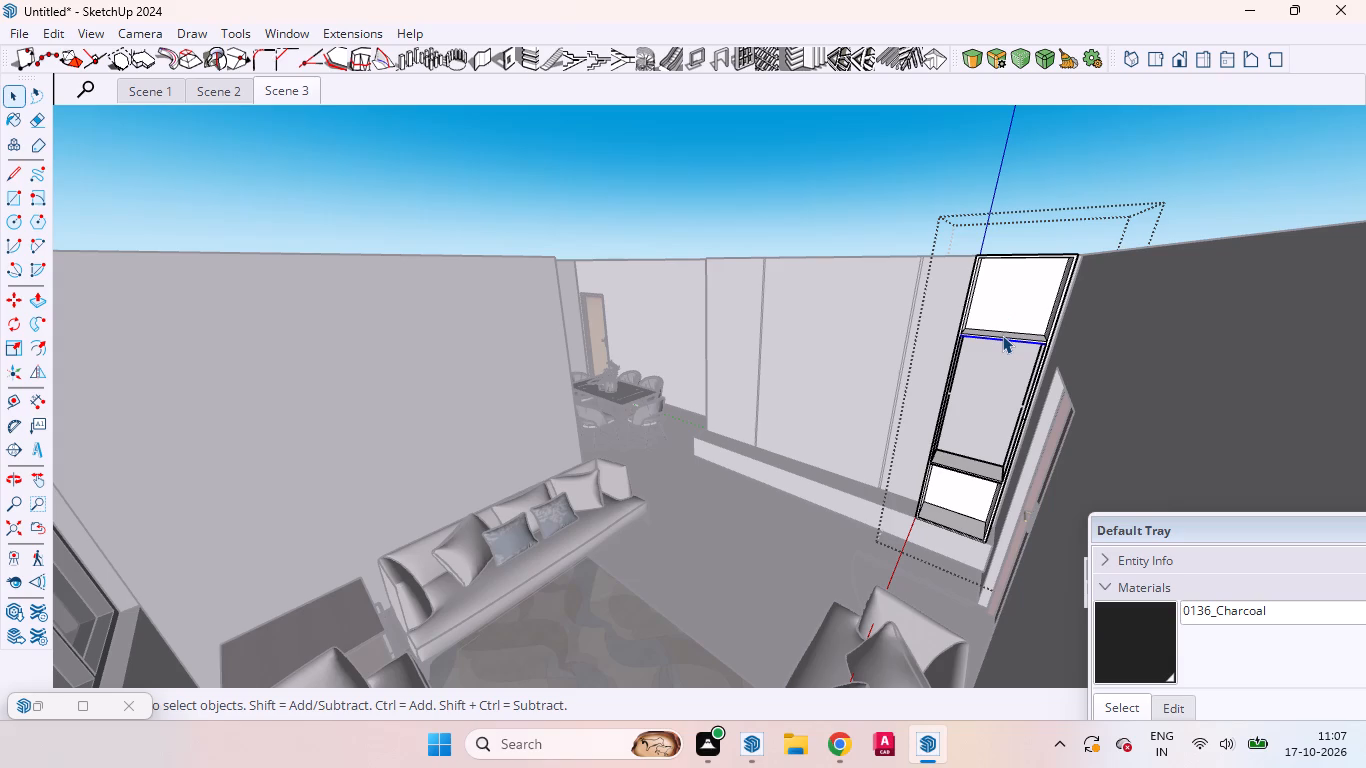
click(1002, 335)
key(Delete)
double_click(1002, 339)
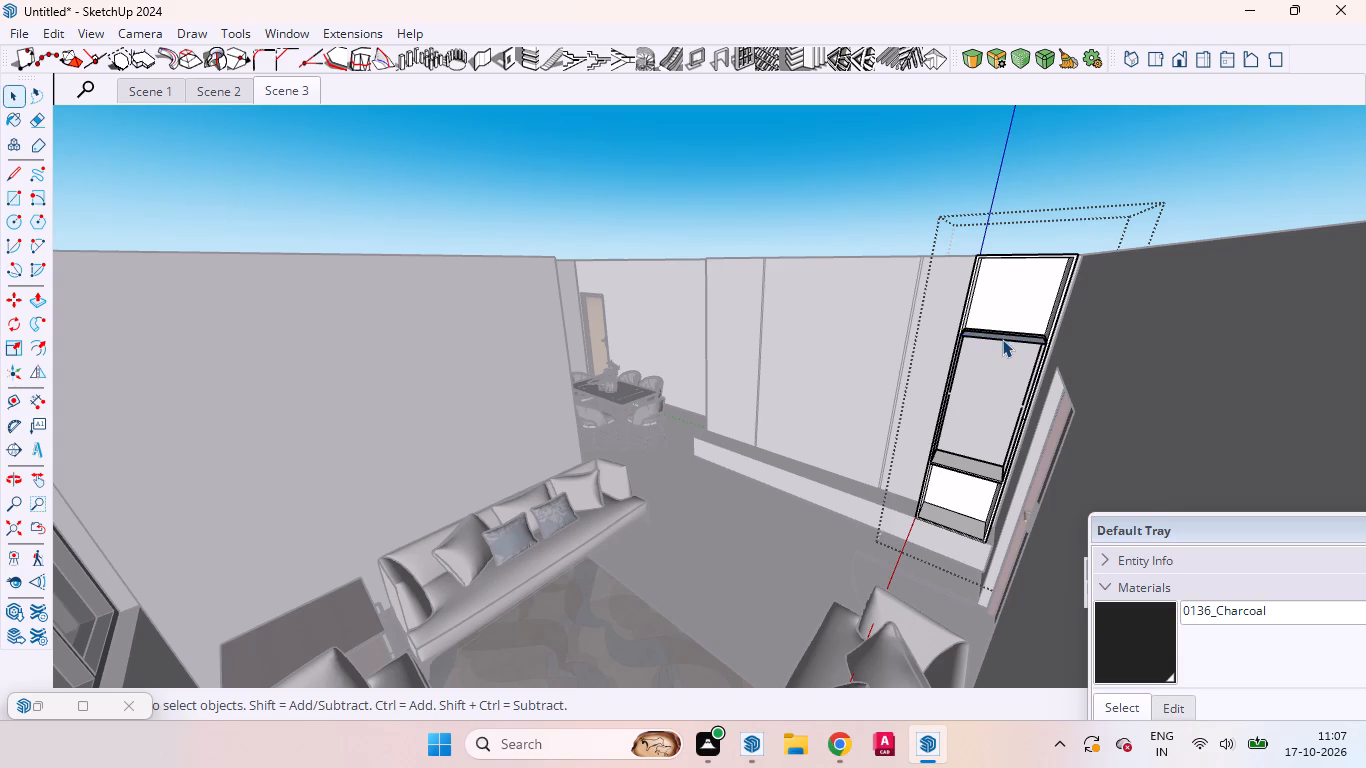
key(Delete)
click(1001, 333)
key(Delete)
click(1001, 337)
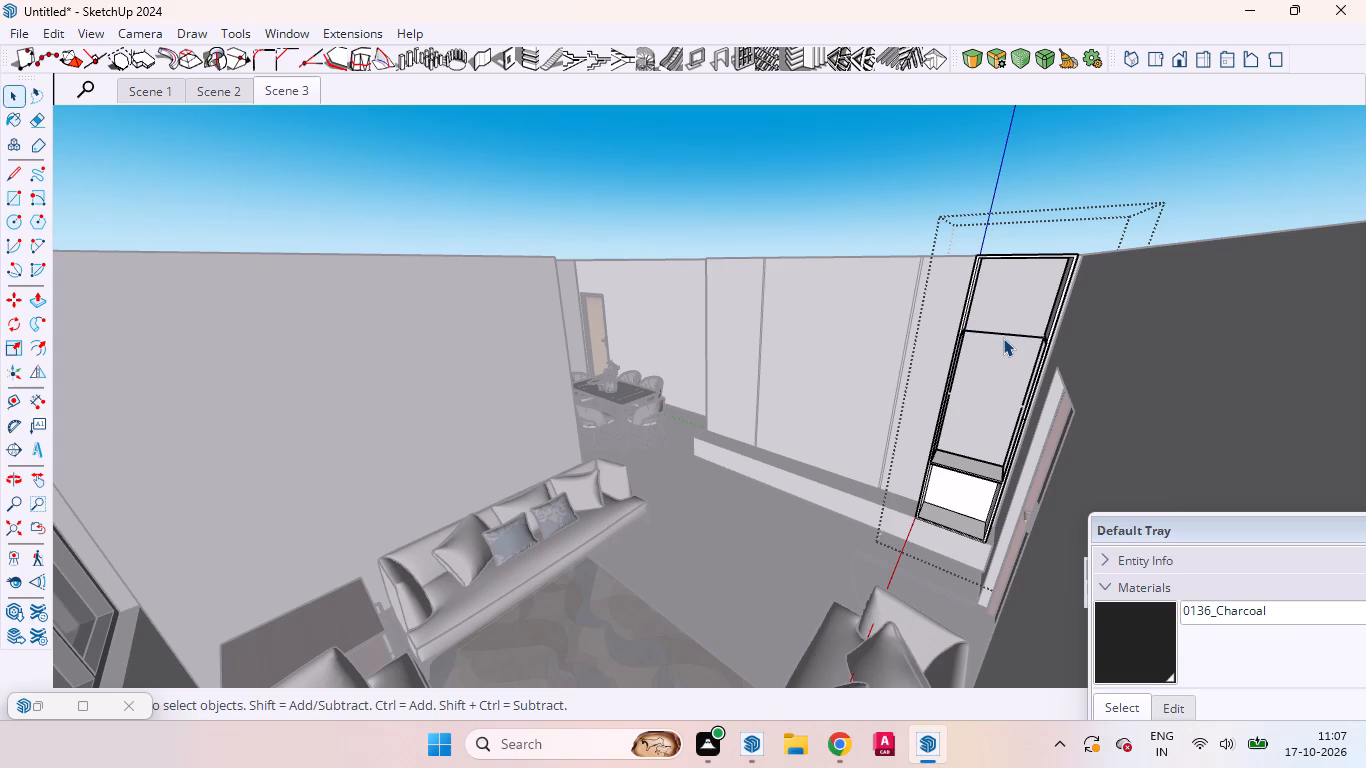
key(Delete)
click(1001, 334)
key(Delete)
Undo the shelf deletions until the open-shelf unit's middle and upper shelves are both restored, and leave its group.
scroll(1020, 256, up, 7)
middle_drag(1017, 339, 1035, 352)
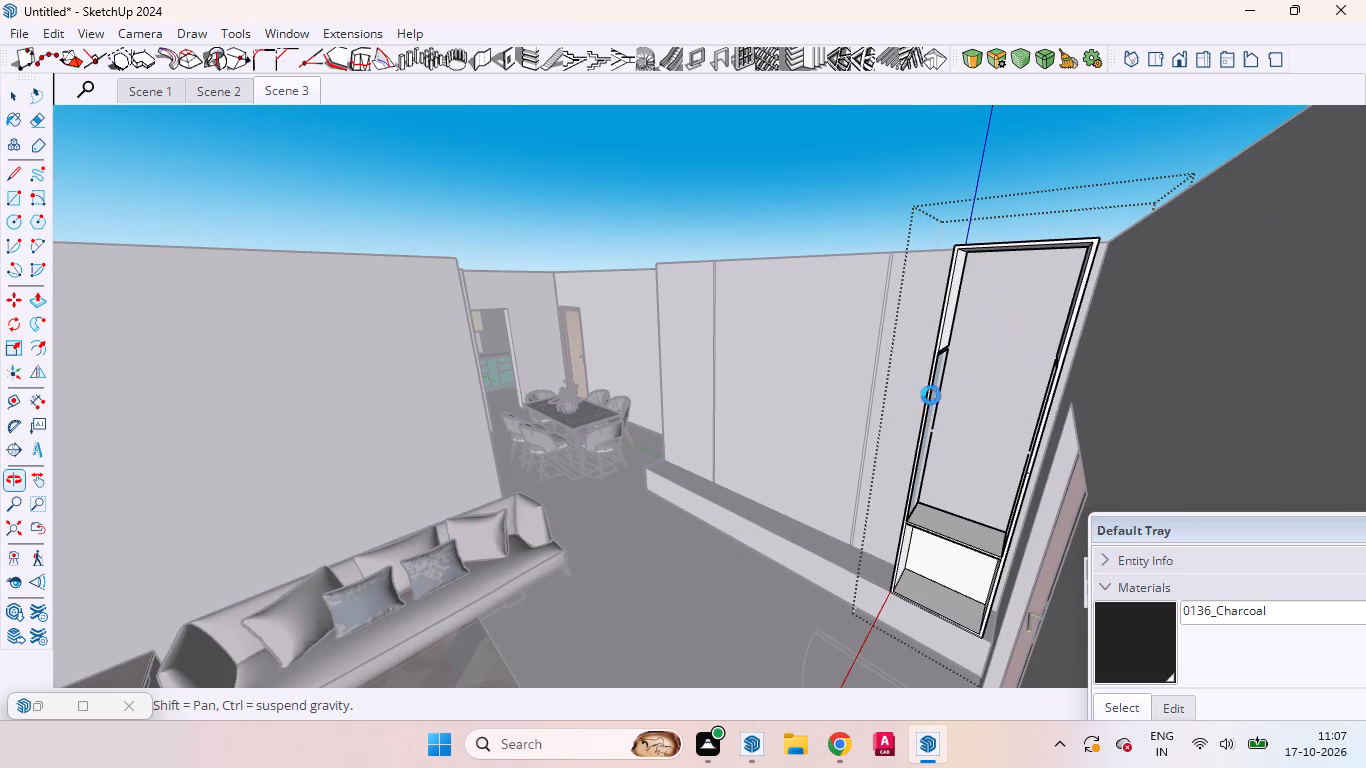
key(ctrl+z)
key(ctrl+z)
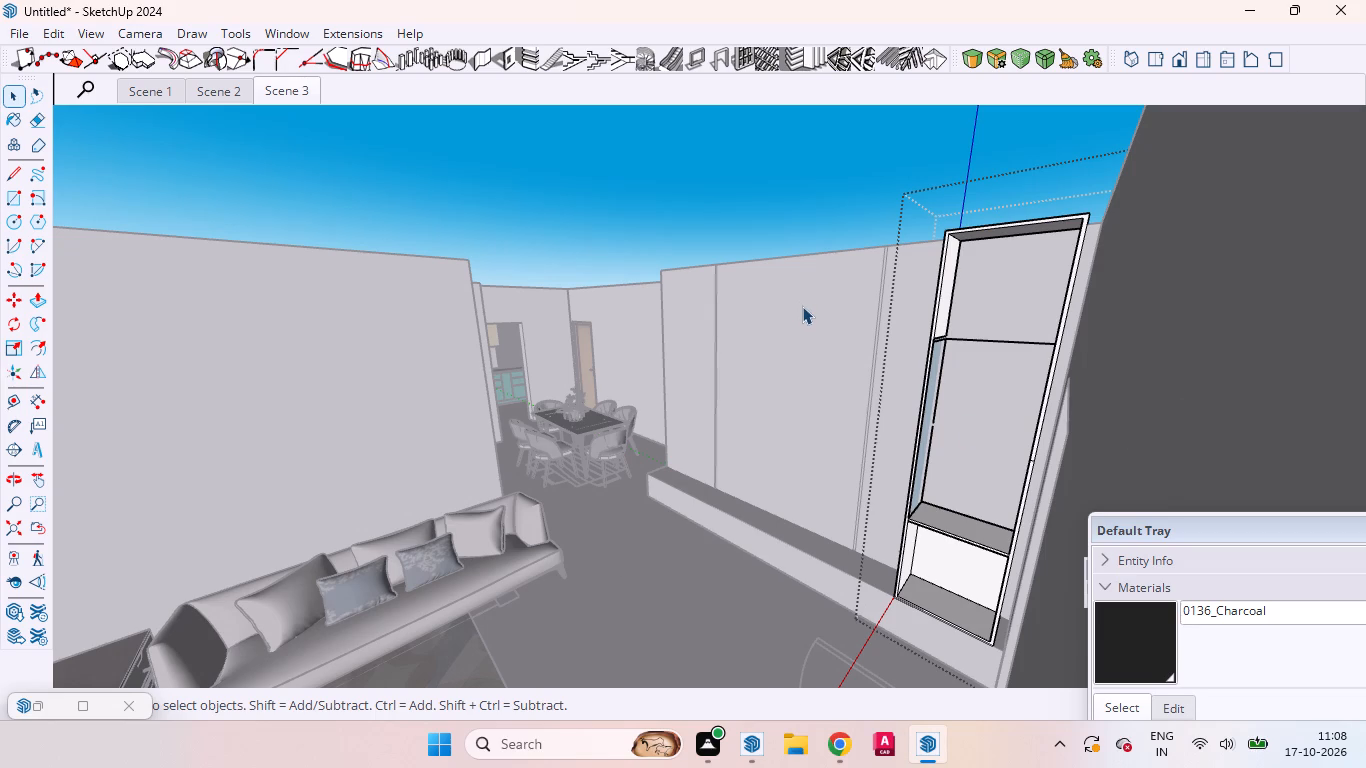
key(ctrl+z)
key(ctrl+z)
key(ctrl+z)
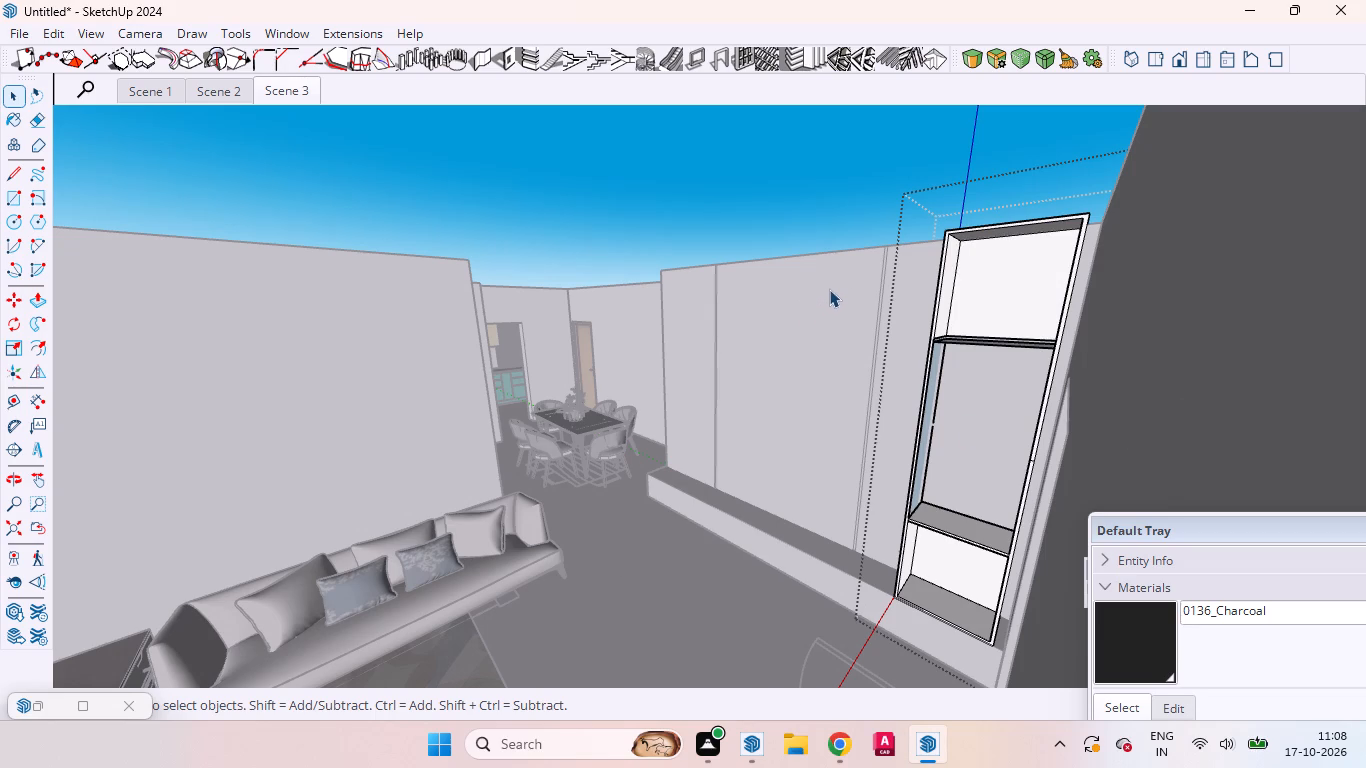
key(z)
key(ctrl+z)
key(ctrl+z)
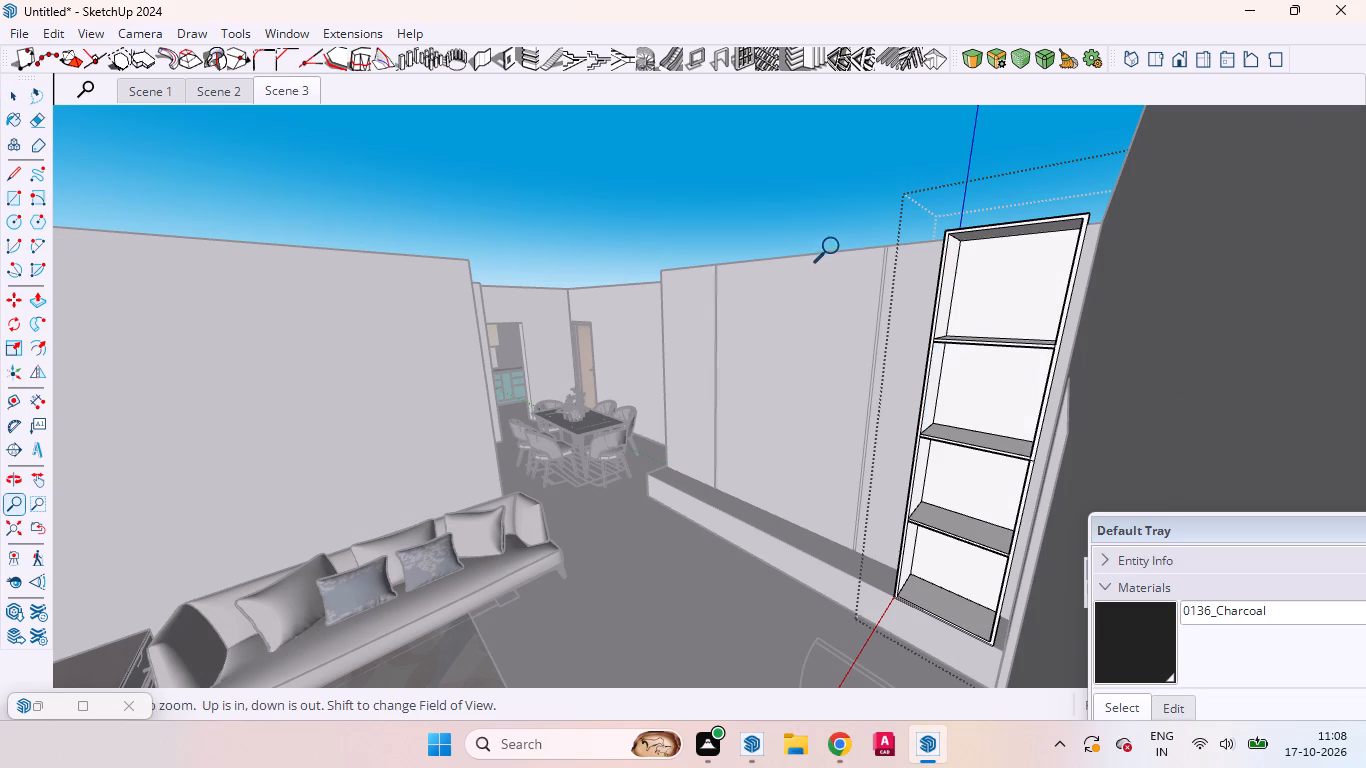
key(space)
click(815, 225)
Examine the living room's strip wall, its top and corner, and the raised base from above and up close.
middle_drag(782, 266, 1103, 405)
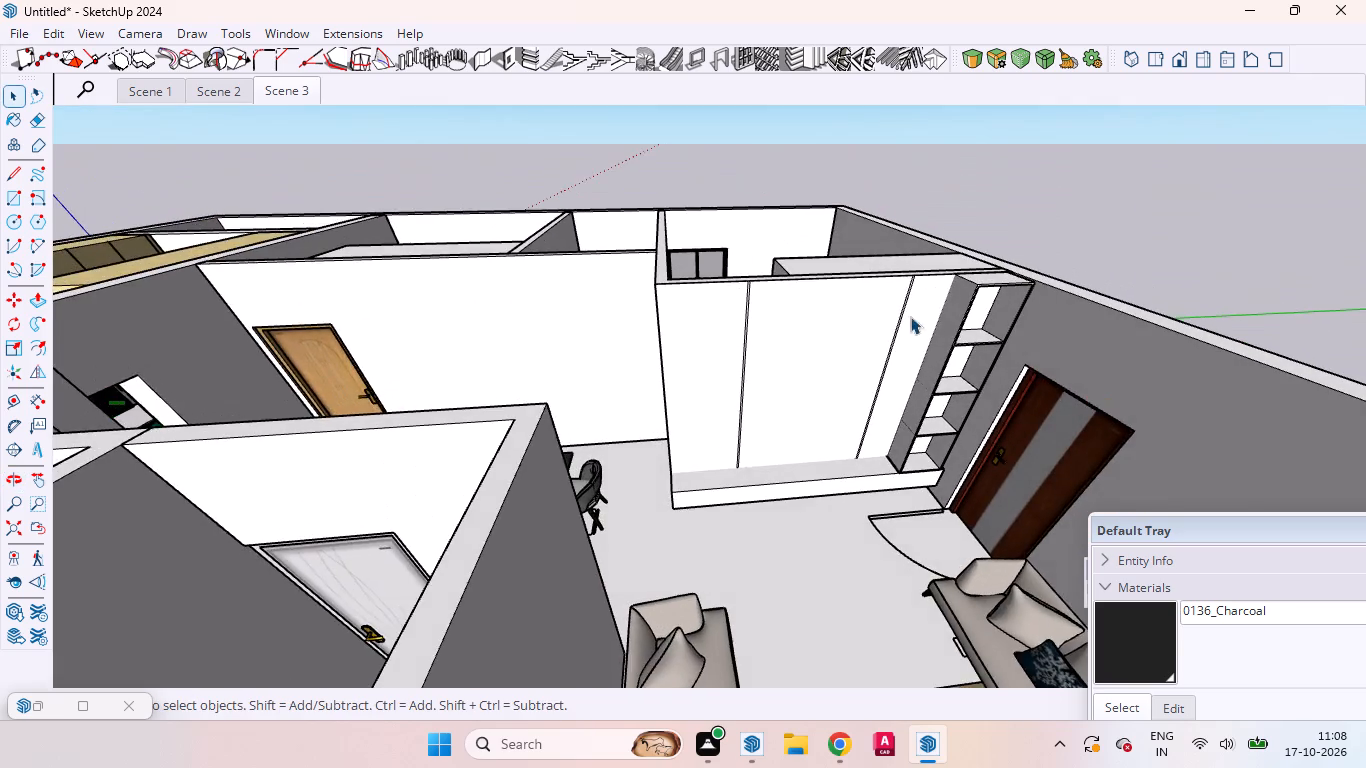
scroll(896, 309, up, 5)
middle_drag(698, 497, 954, 510)
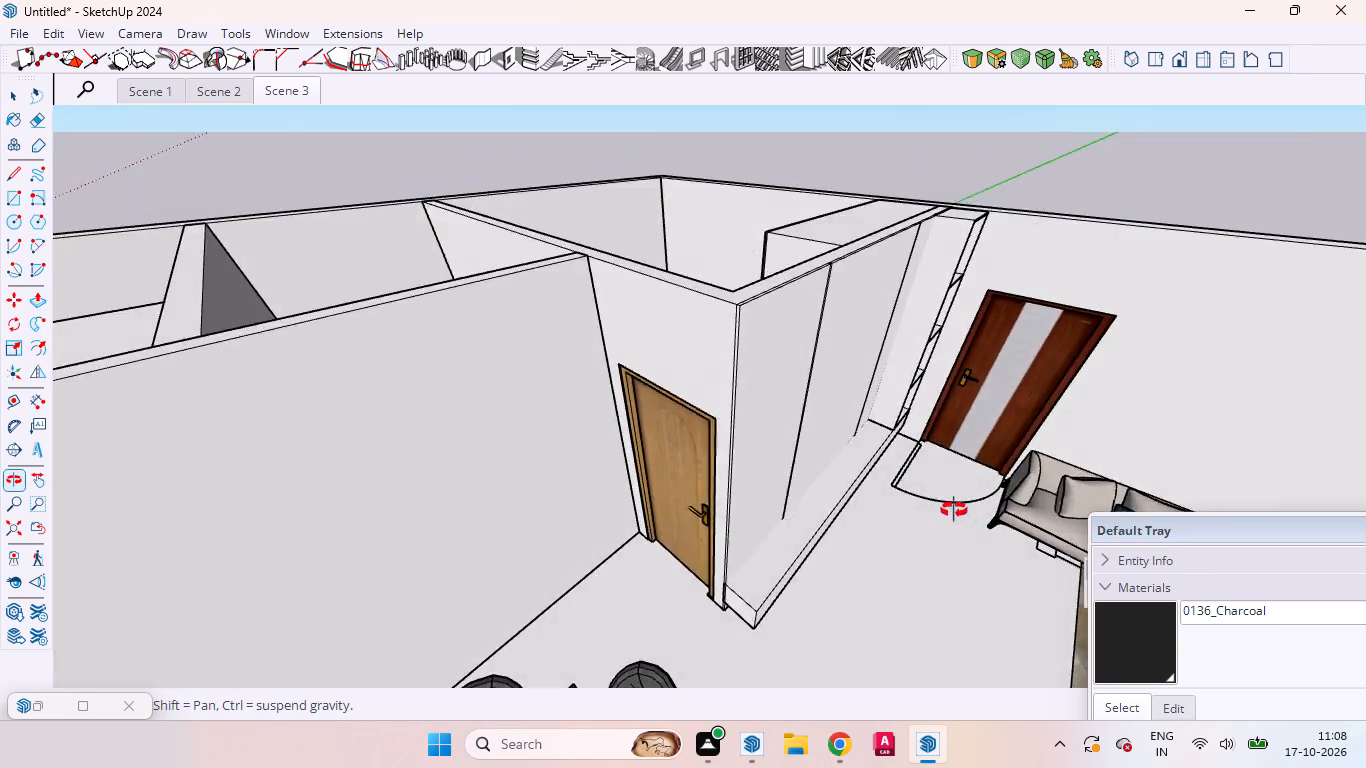
middle_drag(954, 510, 984, 407)
scroll(794, 610, up, 5)
scroll(699, 402, up, 5)
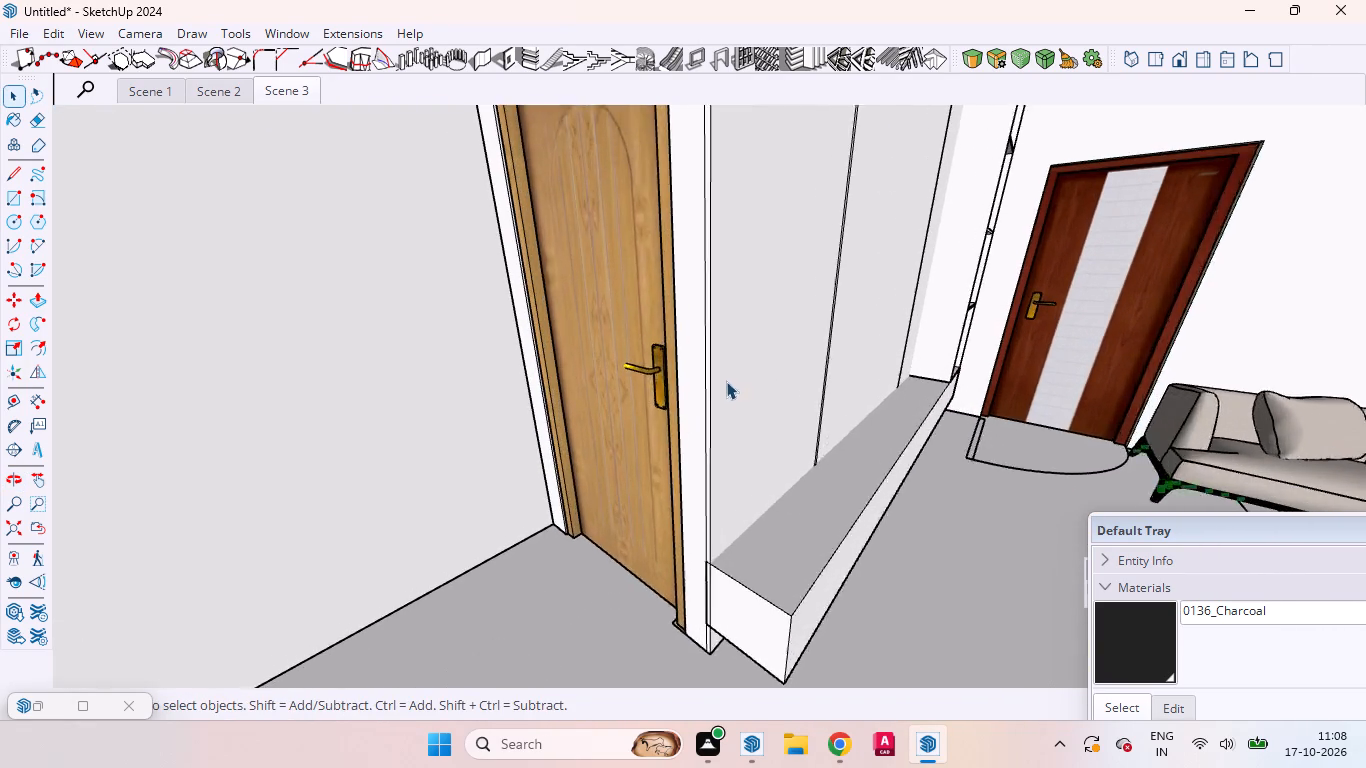
middle_drag(718, 398, 792, 761)
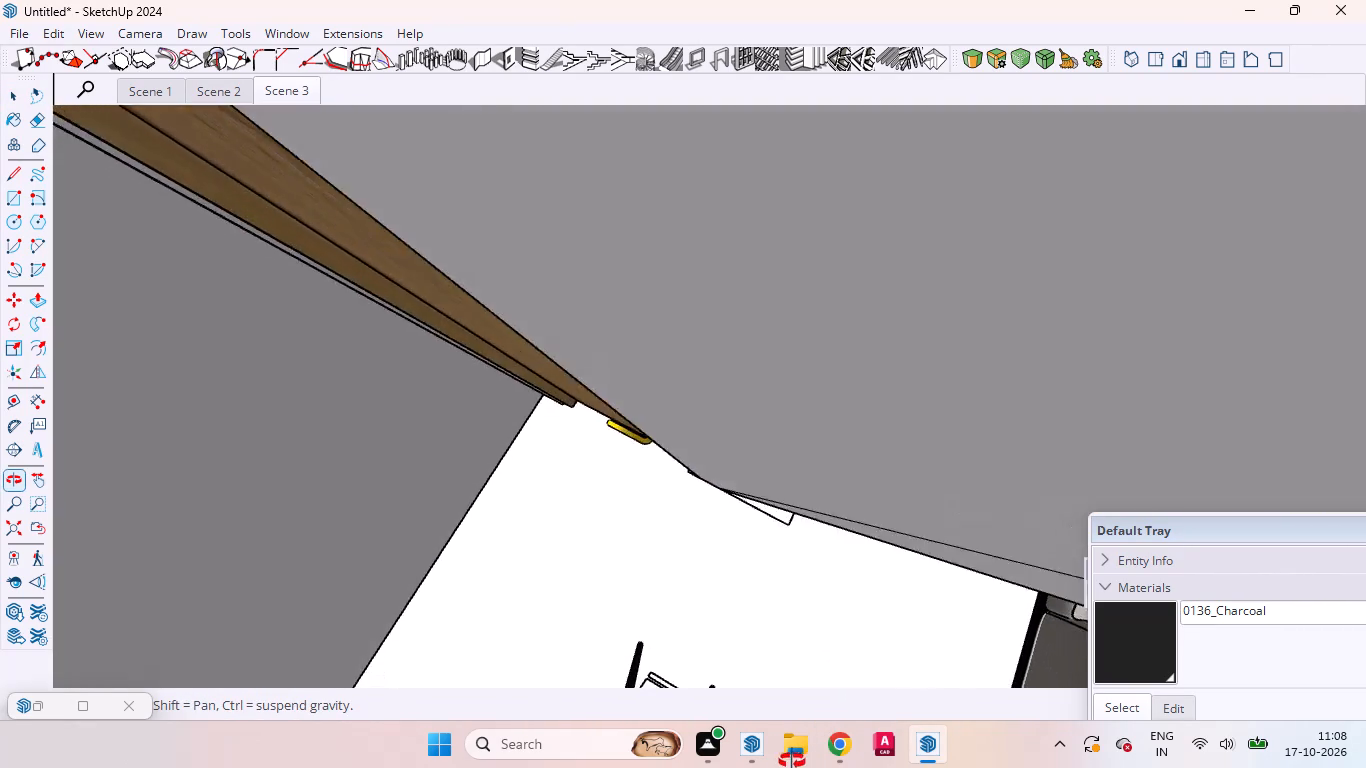
middle_drag(792, 761, 727, 704)
scroll(726, 700, down, 6)
scroll(813, 552, down, 8)
scroll(774, 504, up, 1)
scroll(774, 504, down, 1)
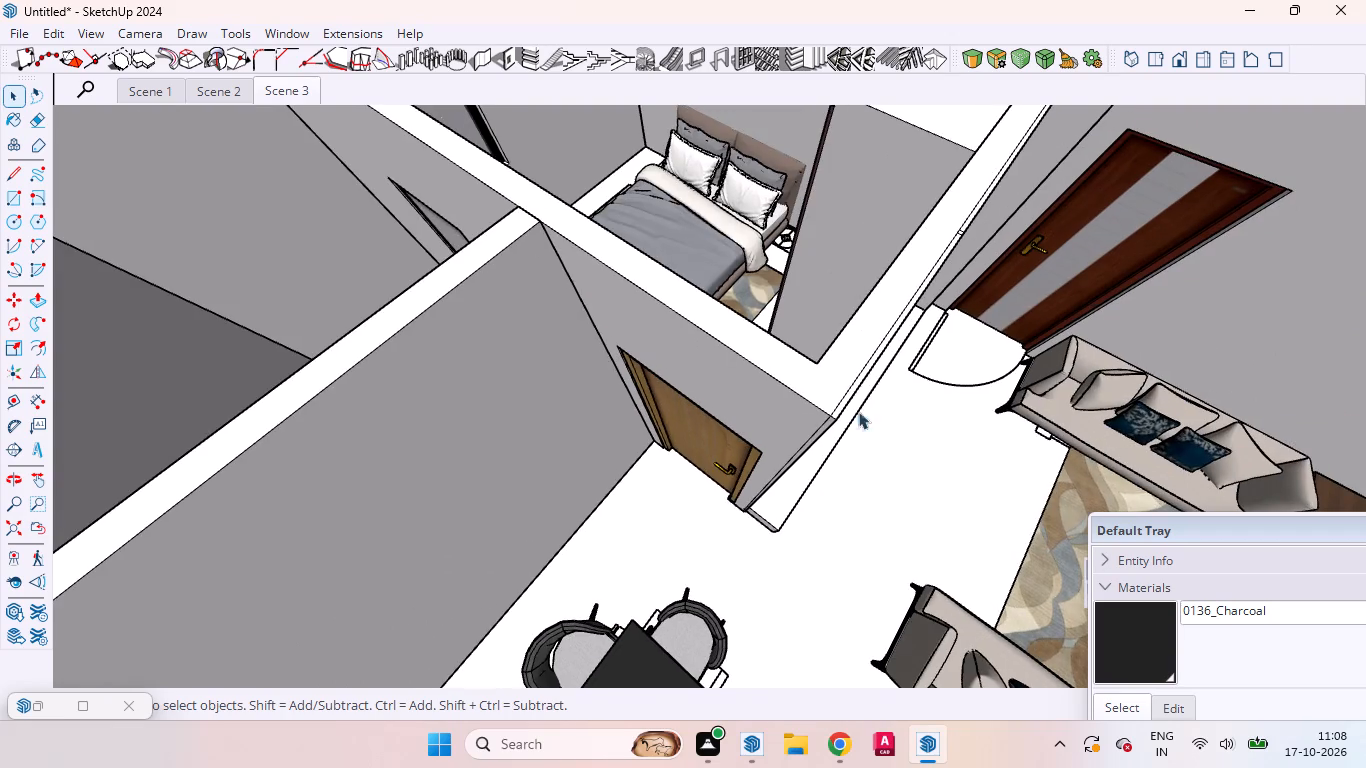
middle_drag(855, 381, 602, 259)
scroll(995, 345, up, 6)
scroll(759, 297, down, 2)
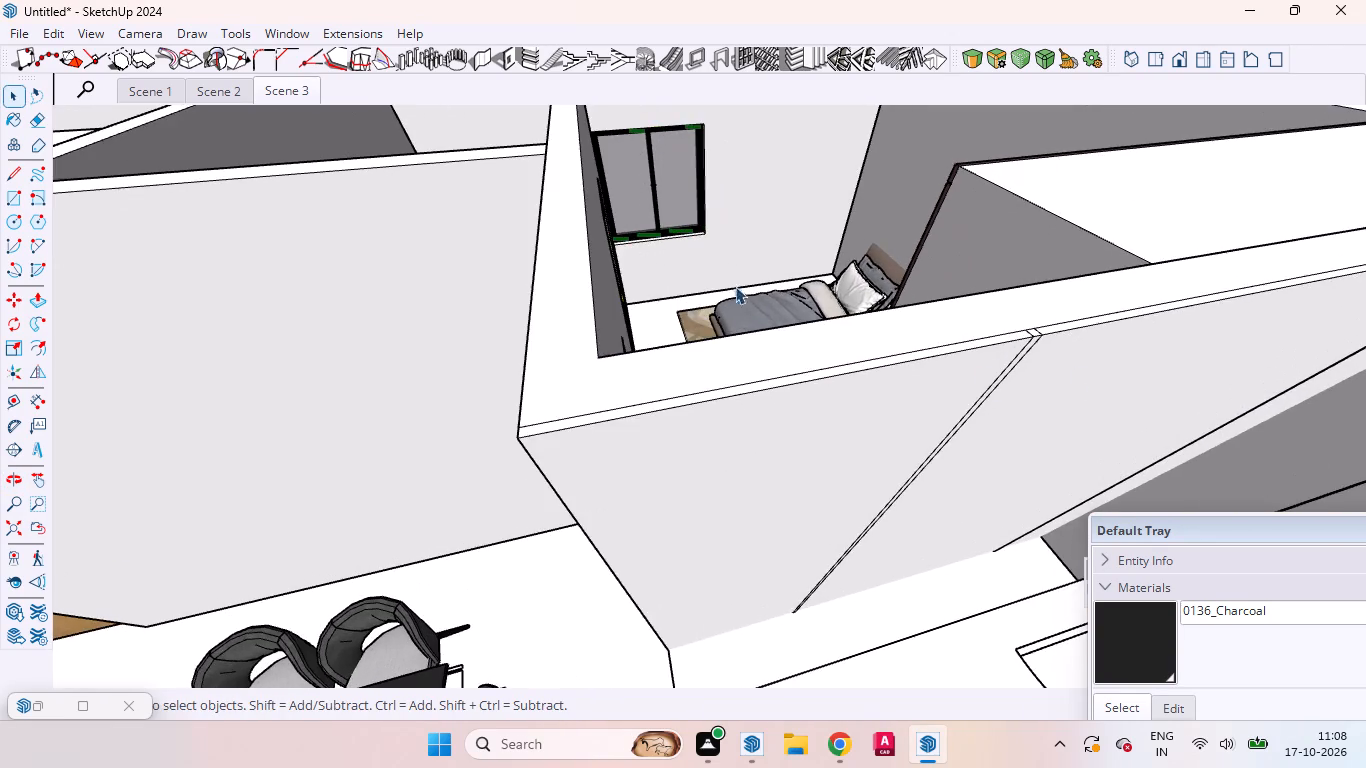
scroll(735, 286, down, 5)
scroll(837, 443, up, 5)
scroll(837, 443, down, 2)
scroll(837, 443, up, 11)
middle_drag(710, 421, 724, 307)
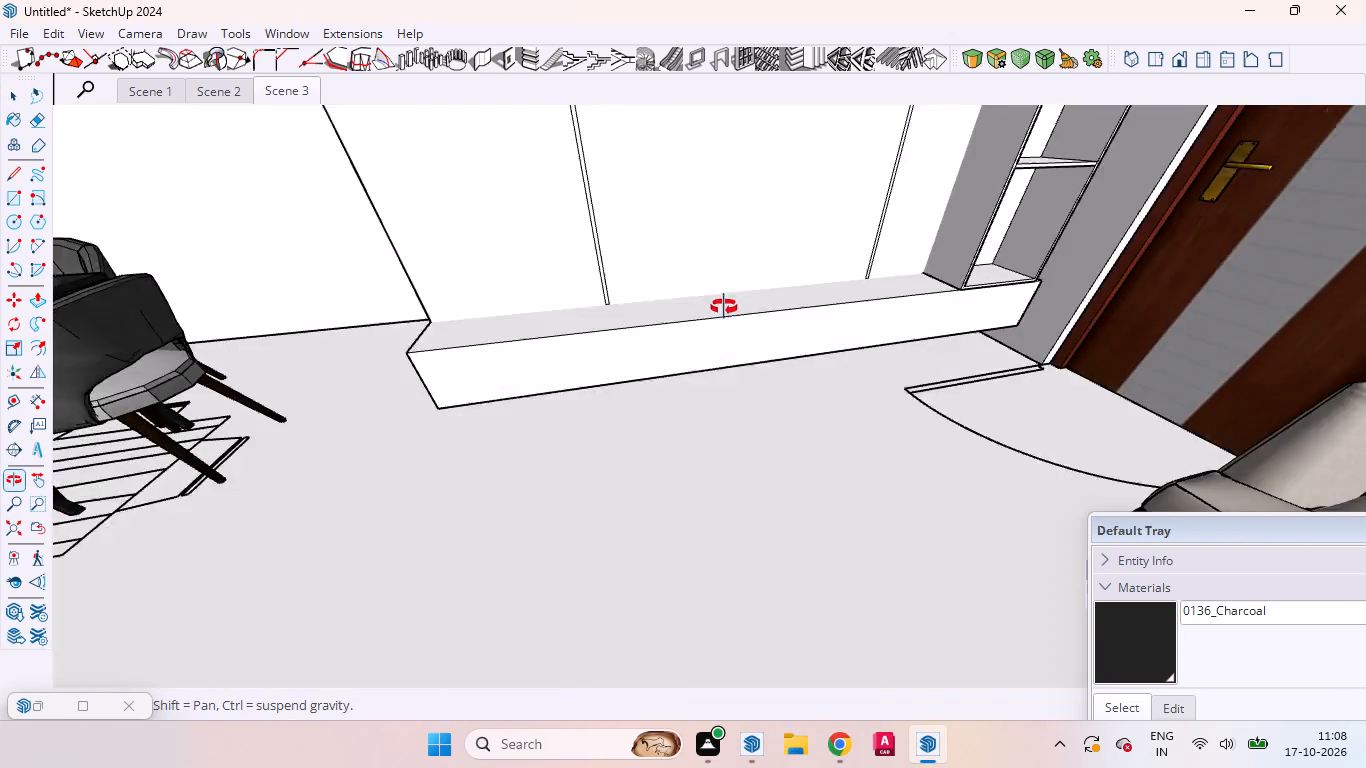
middle_drag(724, 307, 710, 202)
middle_drag(785, 314, 879, 481)
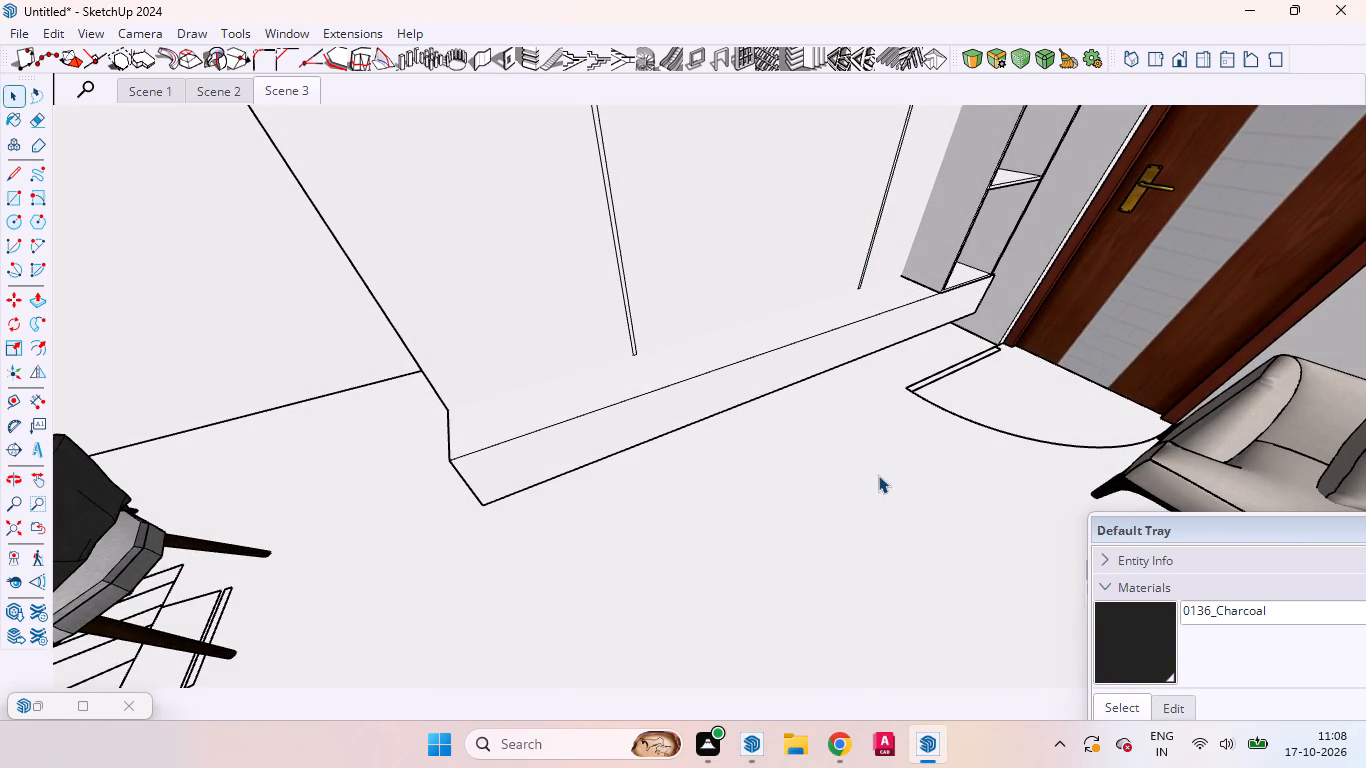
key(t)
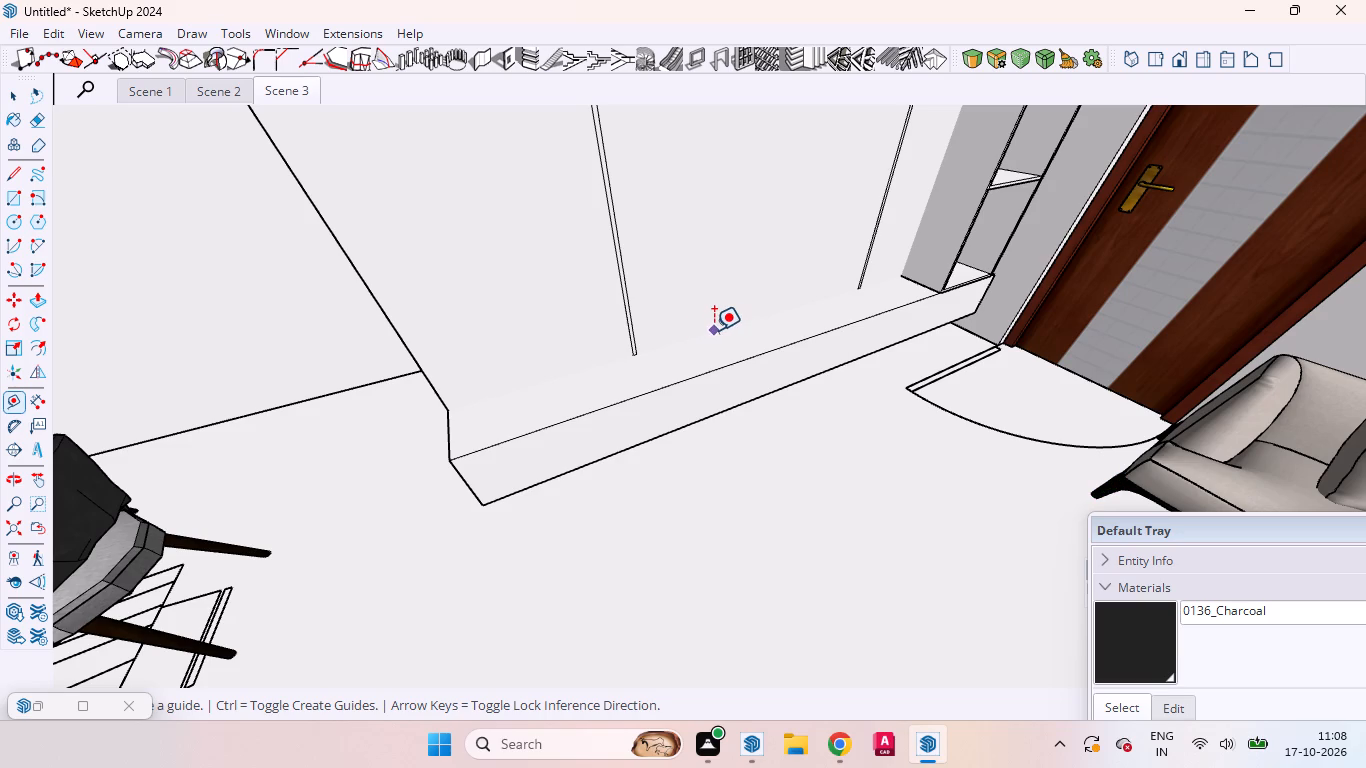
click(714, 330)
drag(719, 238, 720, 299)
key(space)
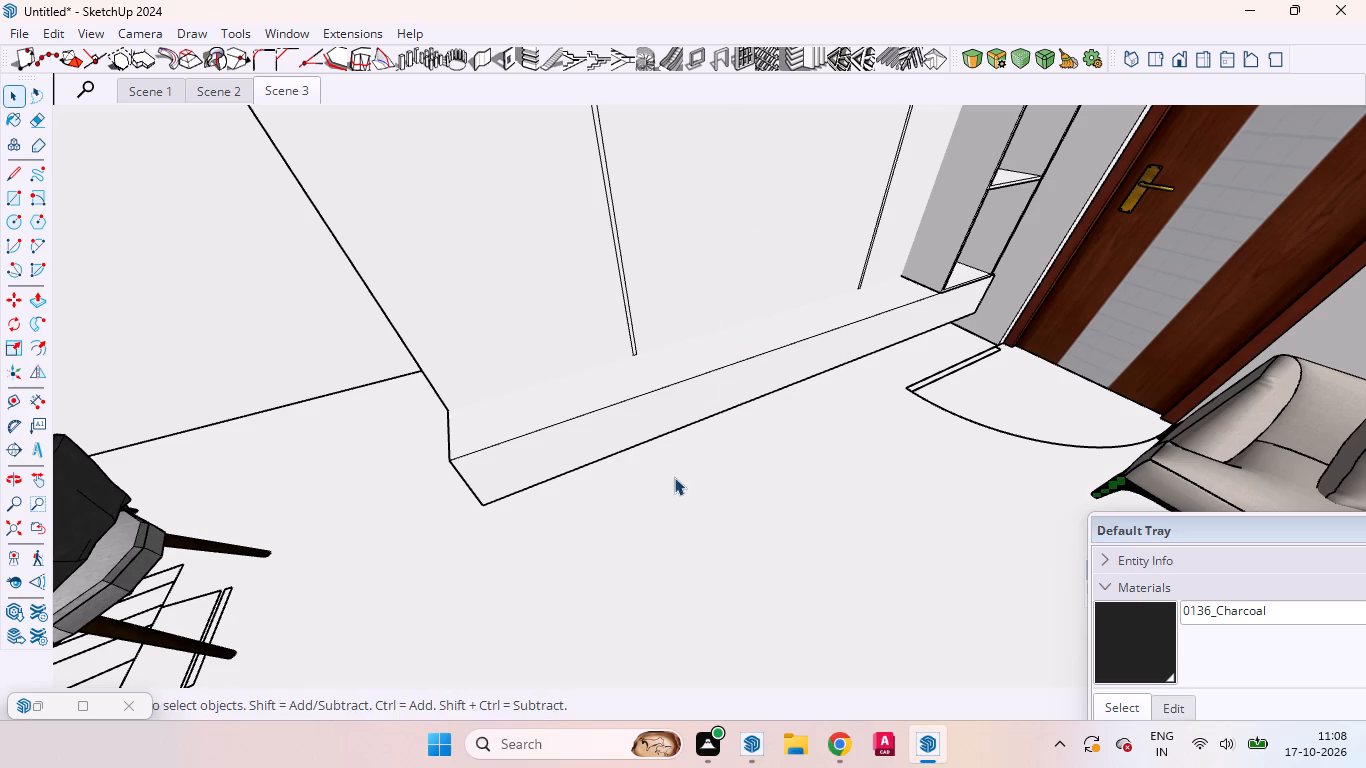
Place a horizontal guide on the strip wall 3' above the wall's bottom edge at floor level.
middle_drag(674, 477, 810, 354)
scroll(506, 391, up, 1)
scroll(506, 391, down, 3)
scroll(511, 400, up, 8)
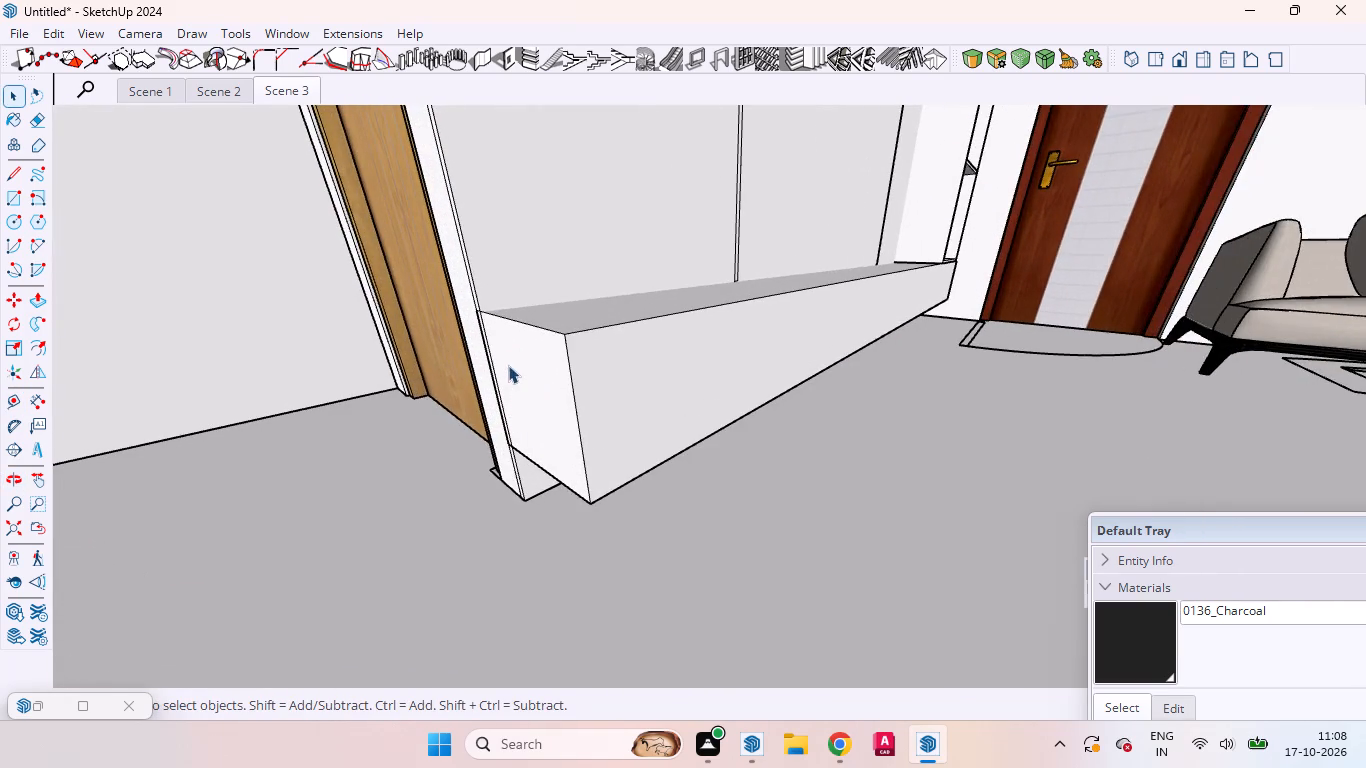
scroll(470, 330, up, 7)
scroll(470, 326, down, 1)
scroll(470, 326, up, 2)
scroll(474, 323, down, 1)
scroll(476, 323, up, 4)
middle_drag(494, 344, 527, 278)
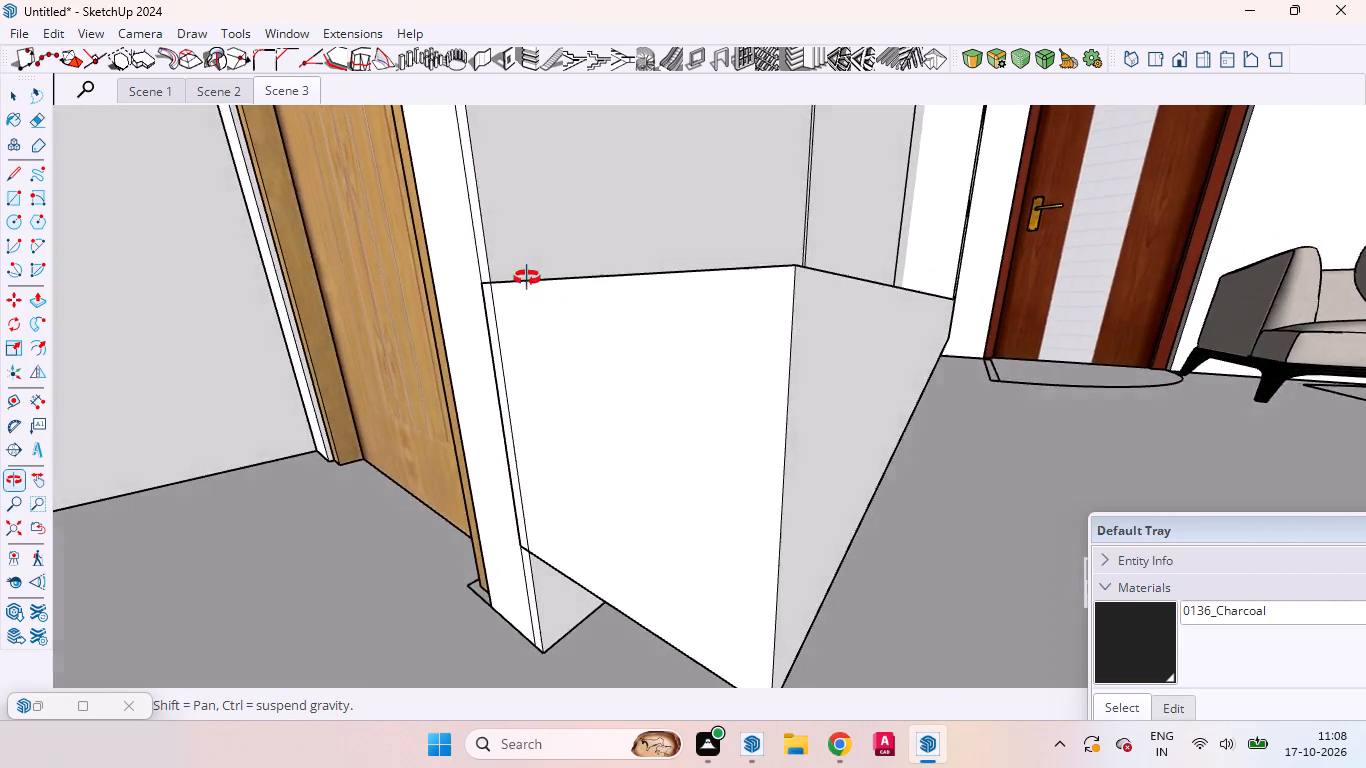
middle_drag(527, 278, 513, 270)
key(t)
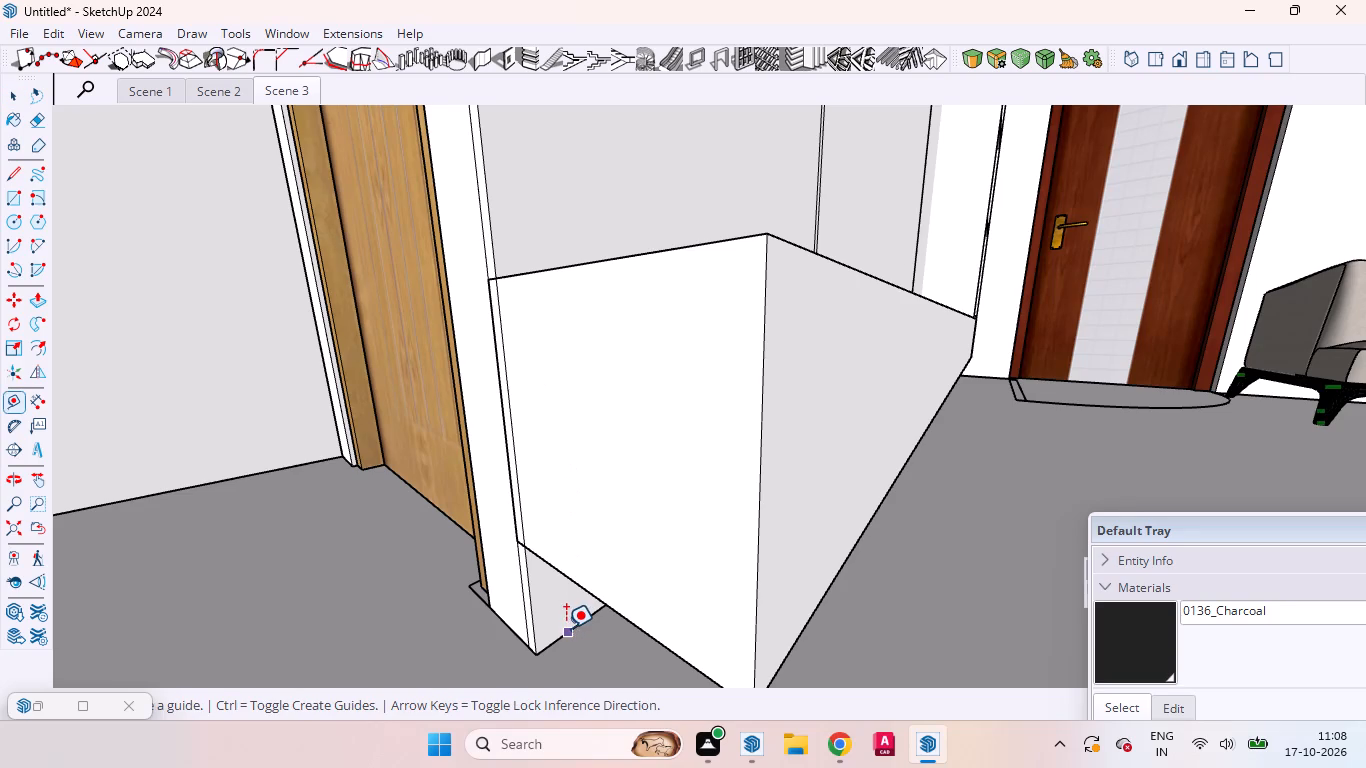
click(568, 629)
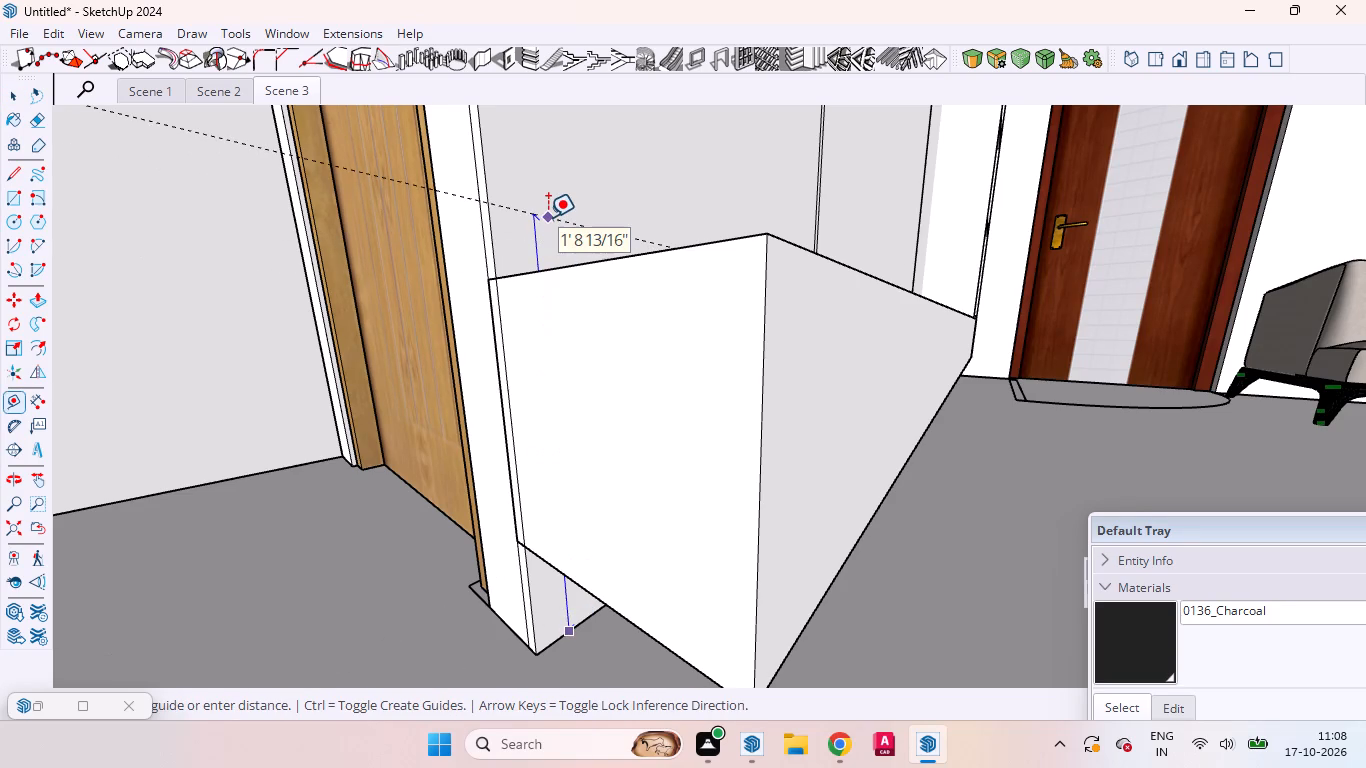
key(3)
key(apostrophe)
key(Return)
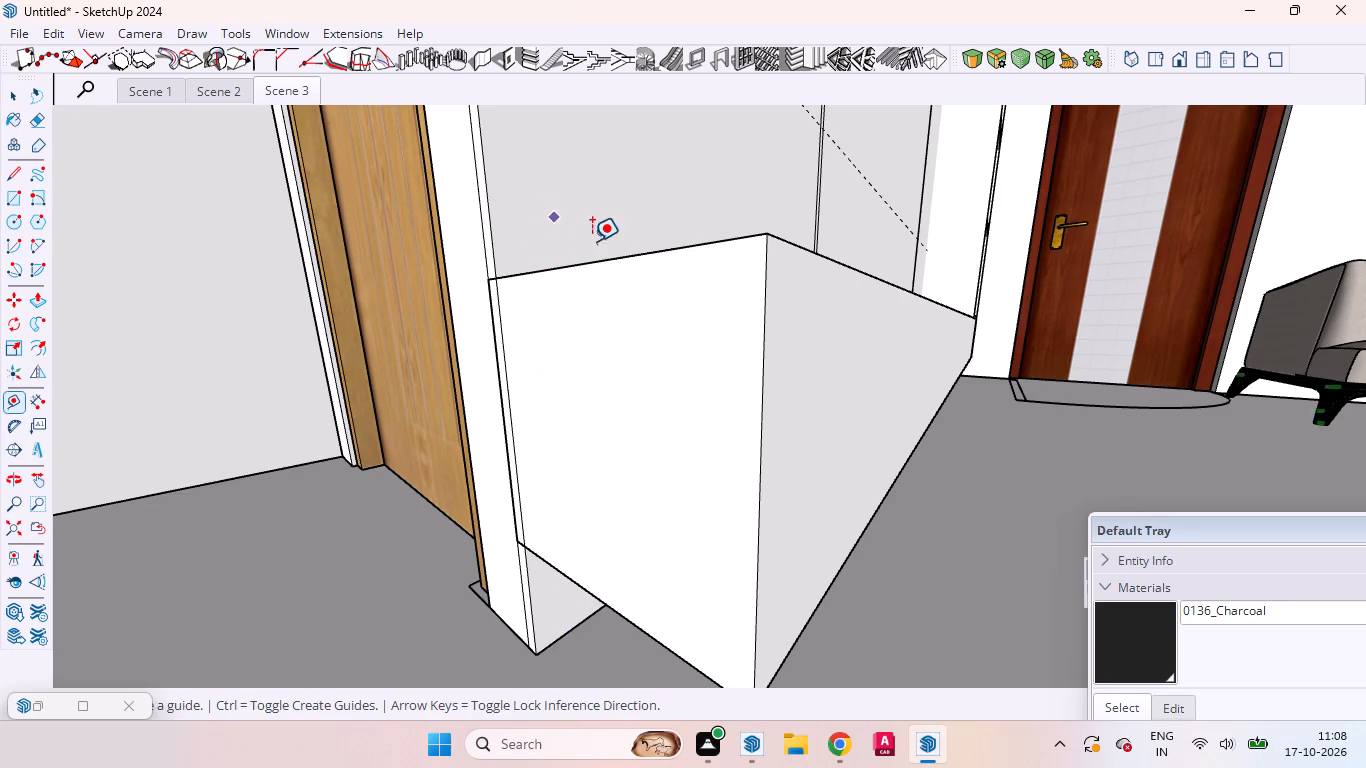
key(space)
Place a second horizontal guide on the strip wall about 3' 4" above the 3' guide.
middle_drag(845, 218, 588, 228)
scroll(733, 353, down, 6)
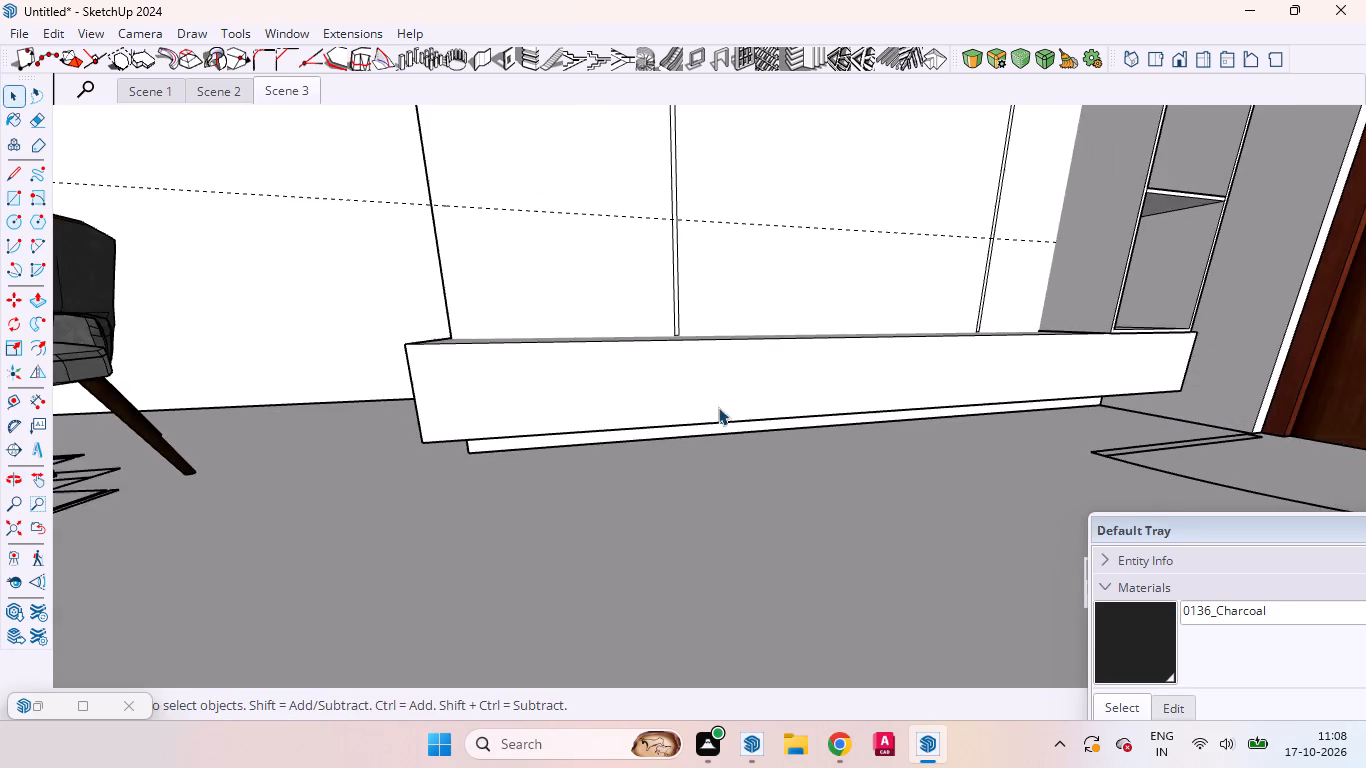
middle_drag(918, 290, 805, 313)
scroll(805, 313, up, 1)
scroll(783, 404, down, 8)
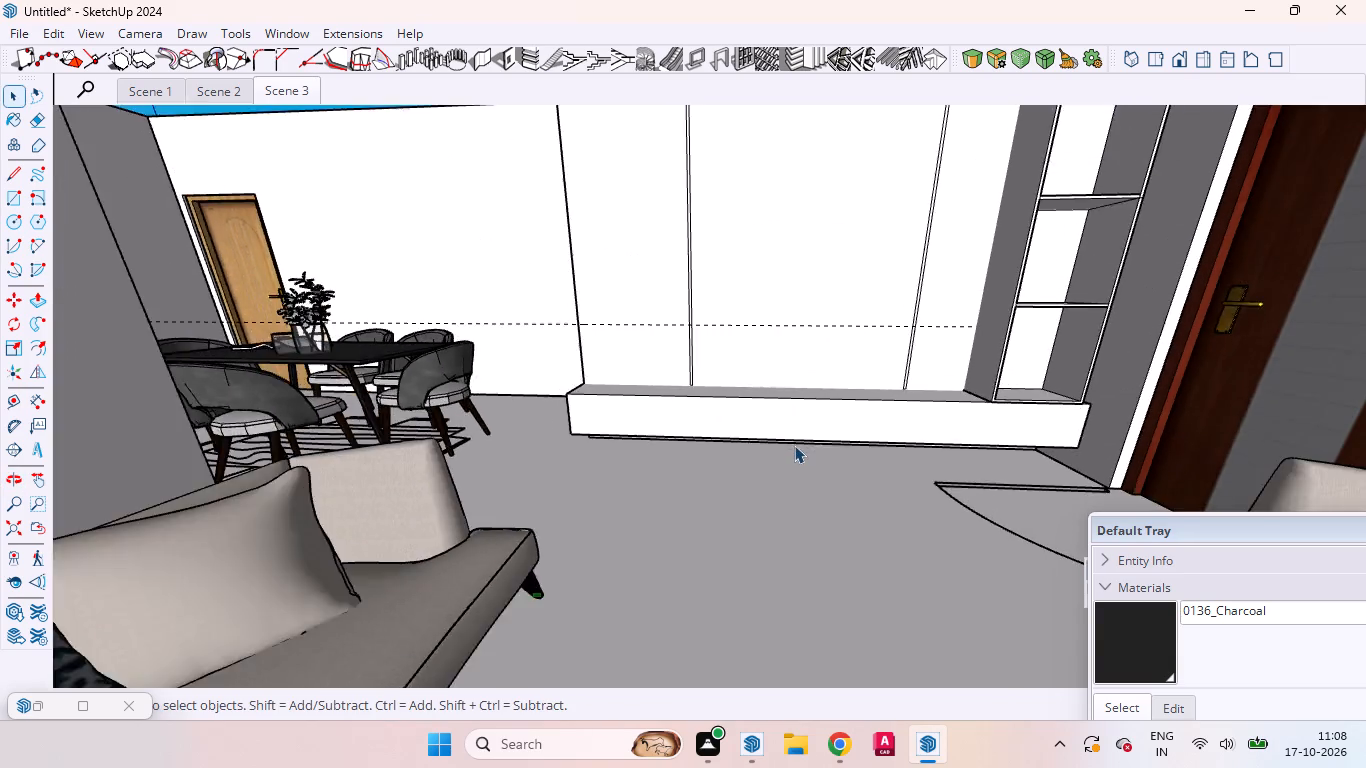
scroll(794, 445, down, 2)
key(t)
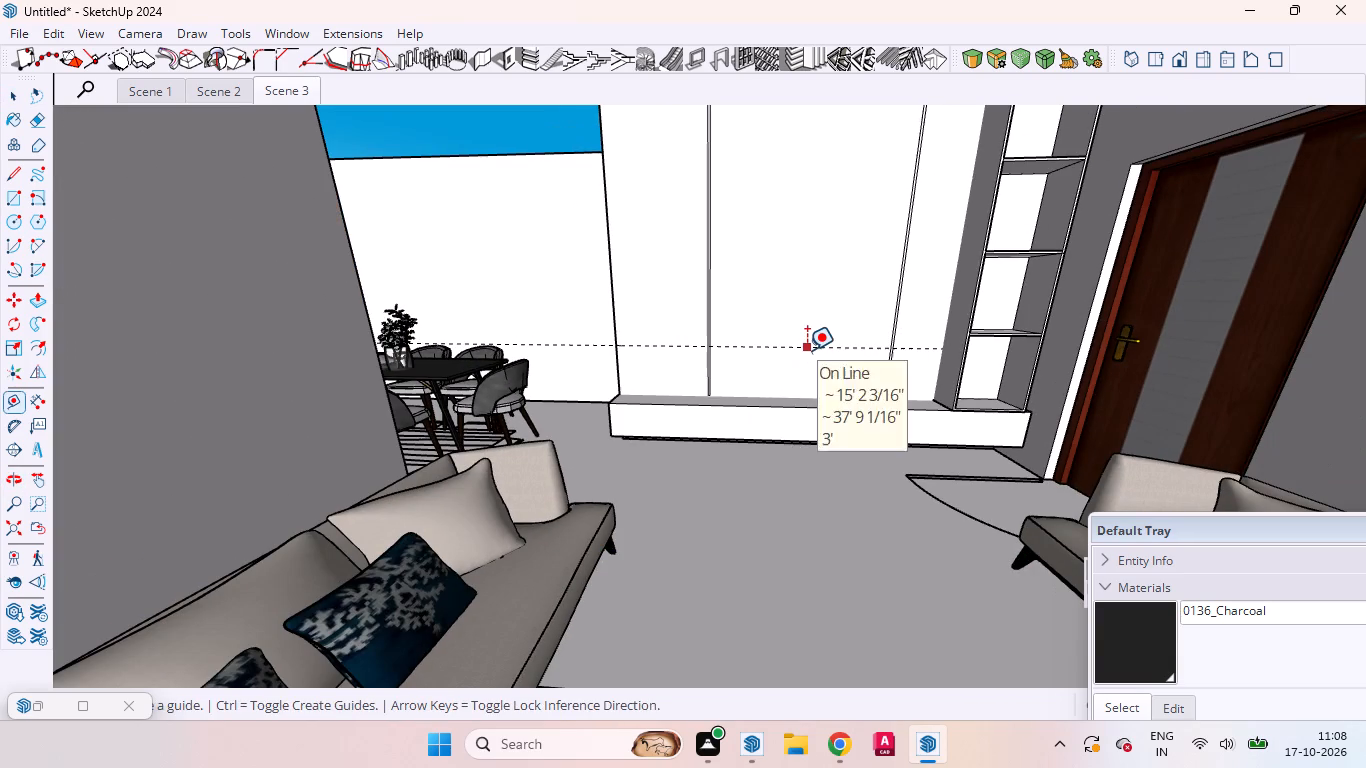
click(807, 350)
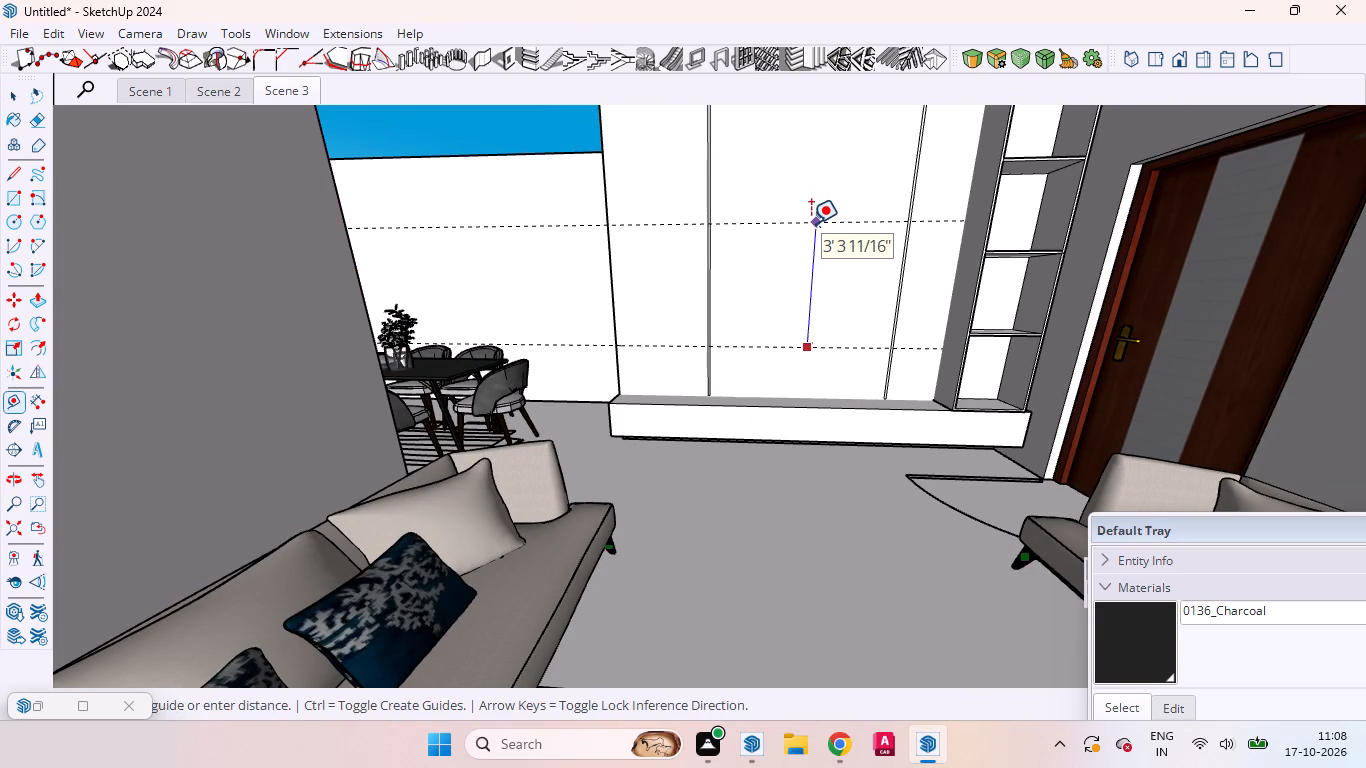
click(811, 223)
Make a new group and draw a rectangle in it on the wall, spanning between the two vertical strips and the two guides.
scroll(859, 424, down, 4)
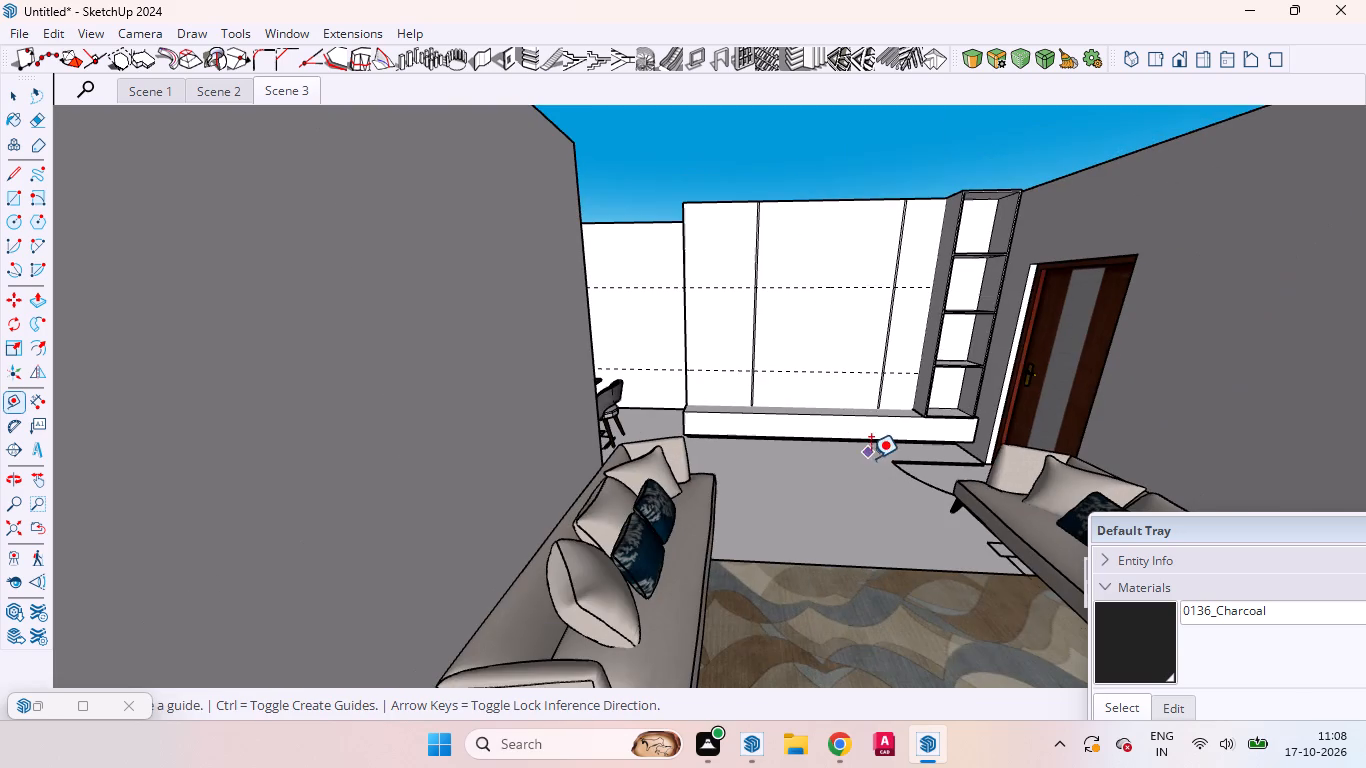
key(space)
right_click(828, 146)
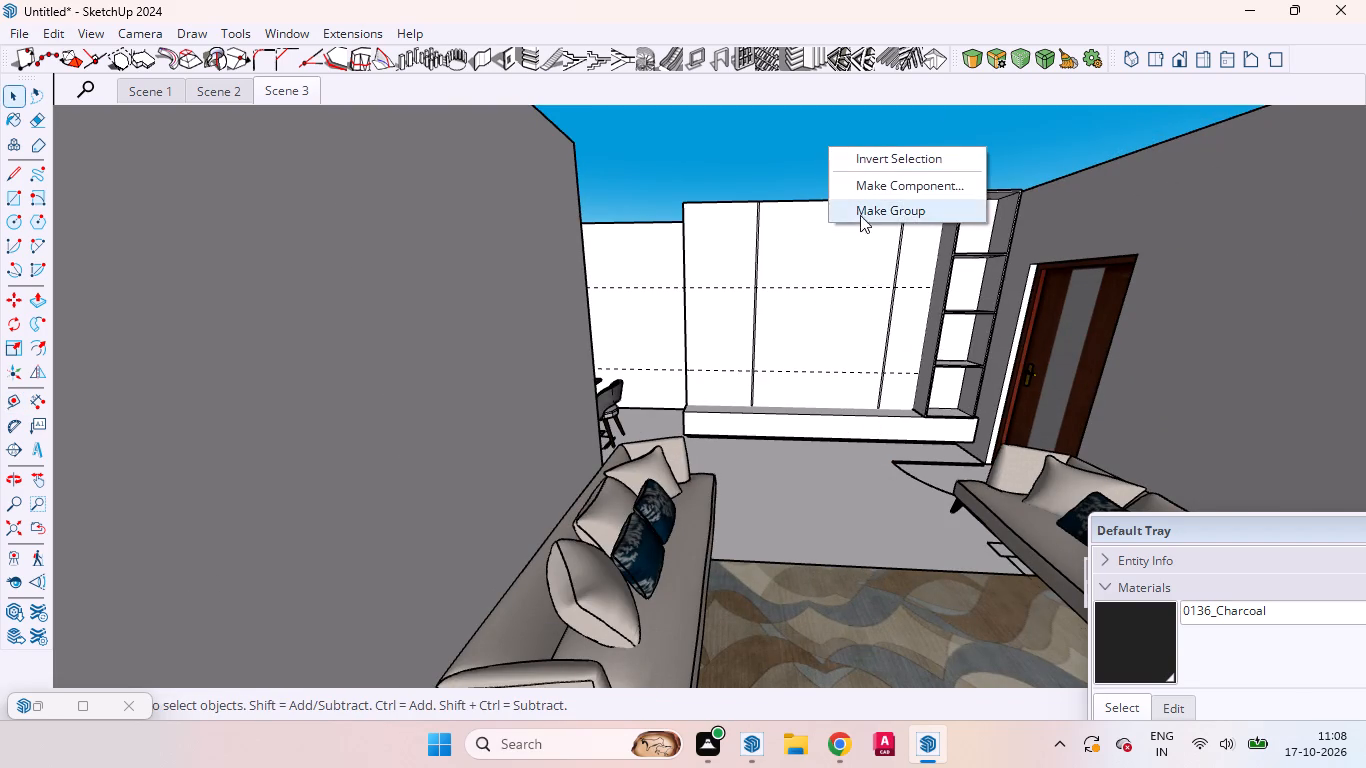
click(860, 213)
key(r)
scroll(776, 294, up, 6)
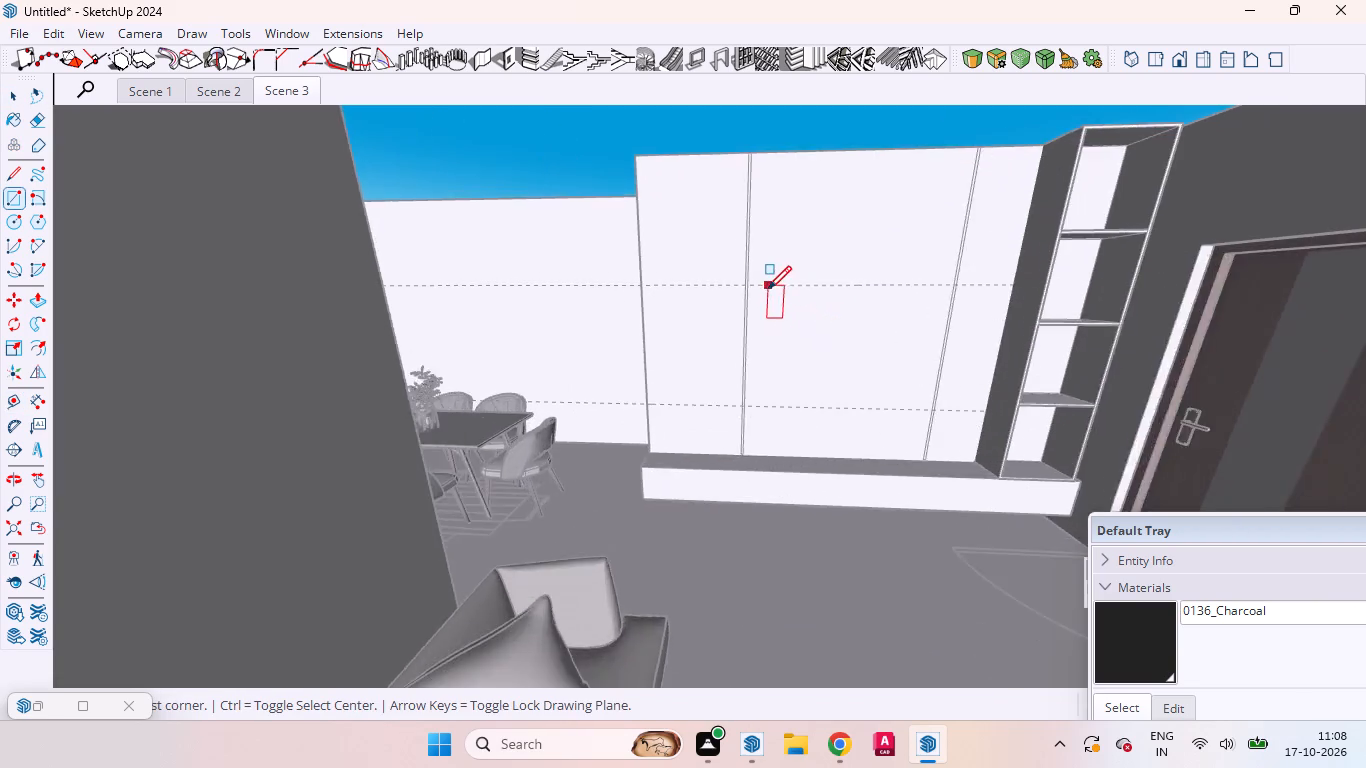
scroll(768, 289, up, 2)
scroll(768, 289, down, 2)
scroll(768, 289, up, 17)
click(707, 273)
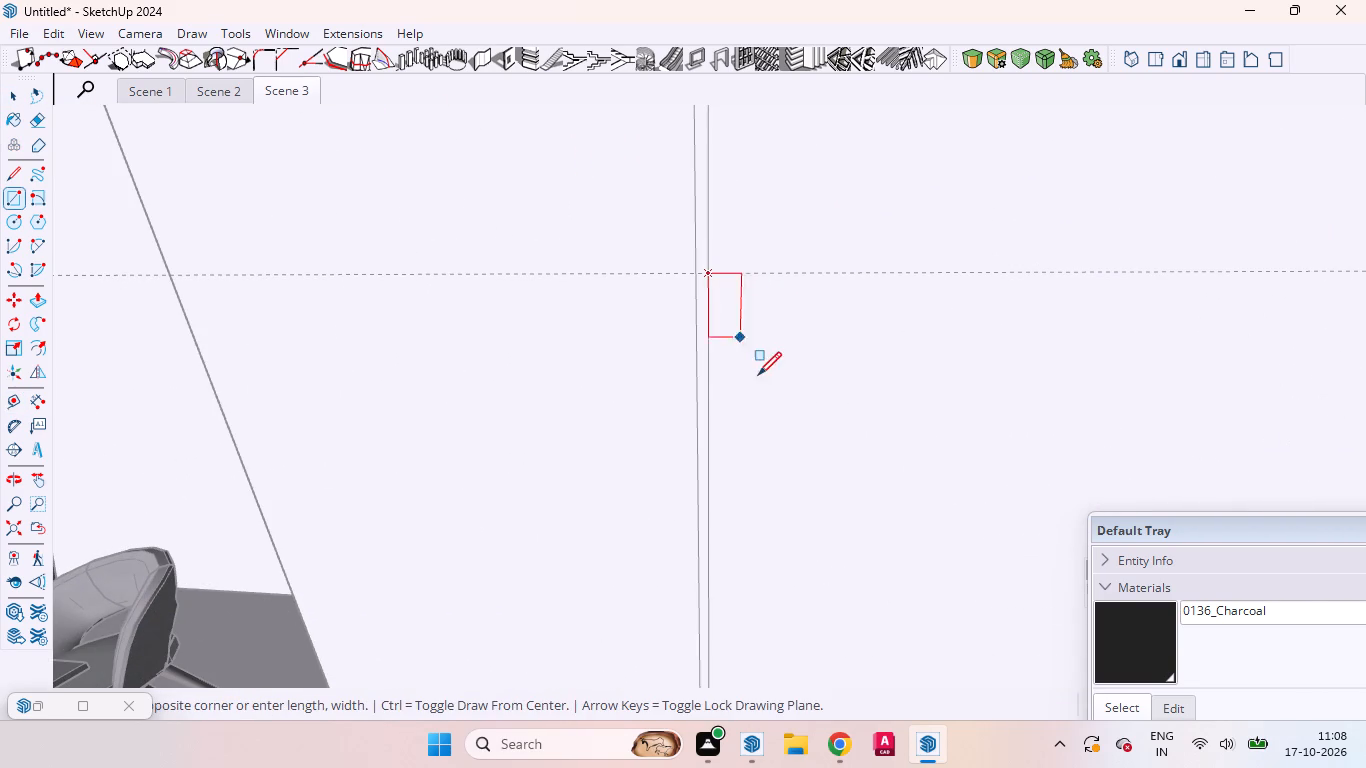
scroll(763, 343, down, 19)
scroll(940, 429, up, 12)
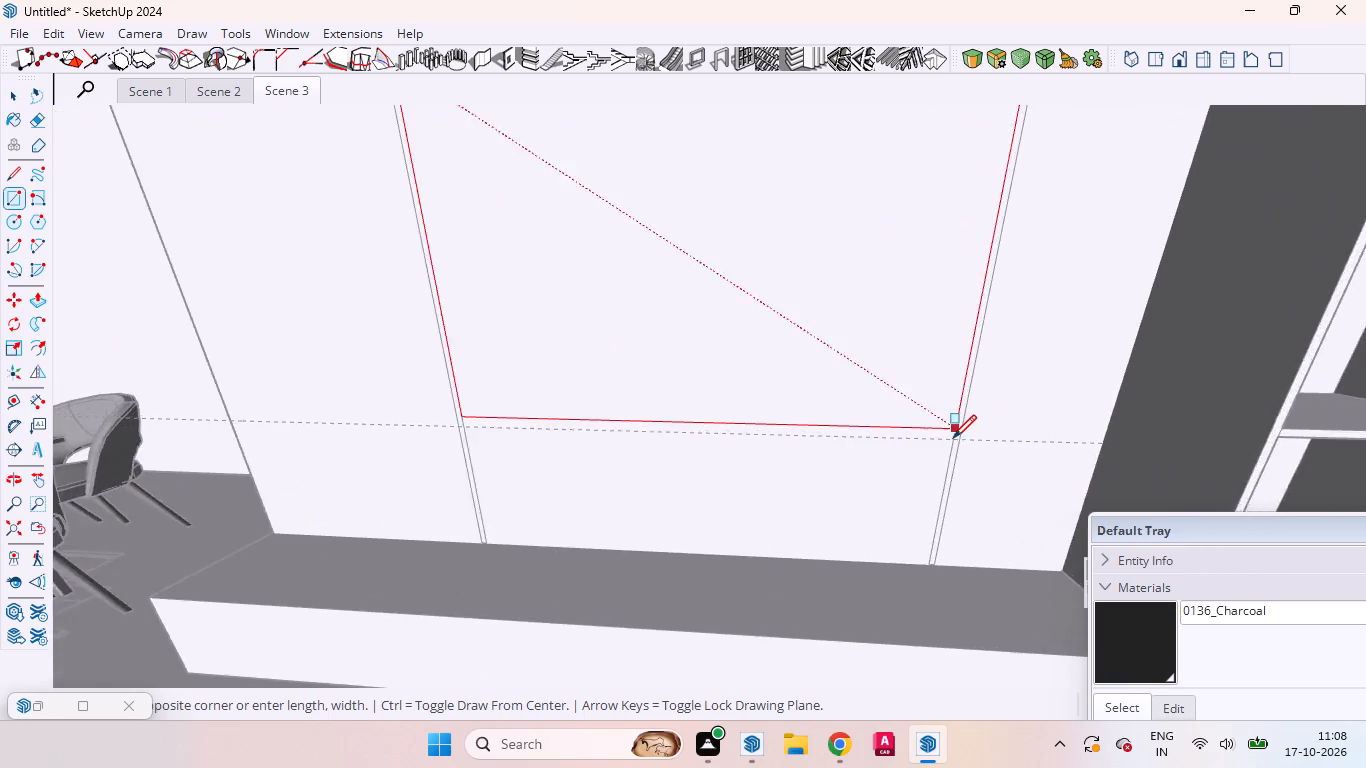
scroll(953, 438, up, 3)
click(953, 439)
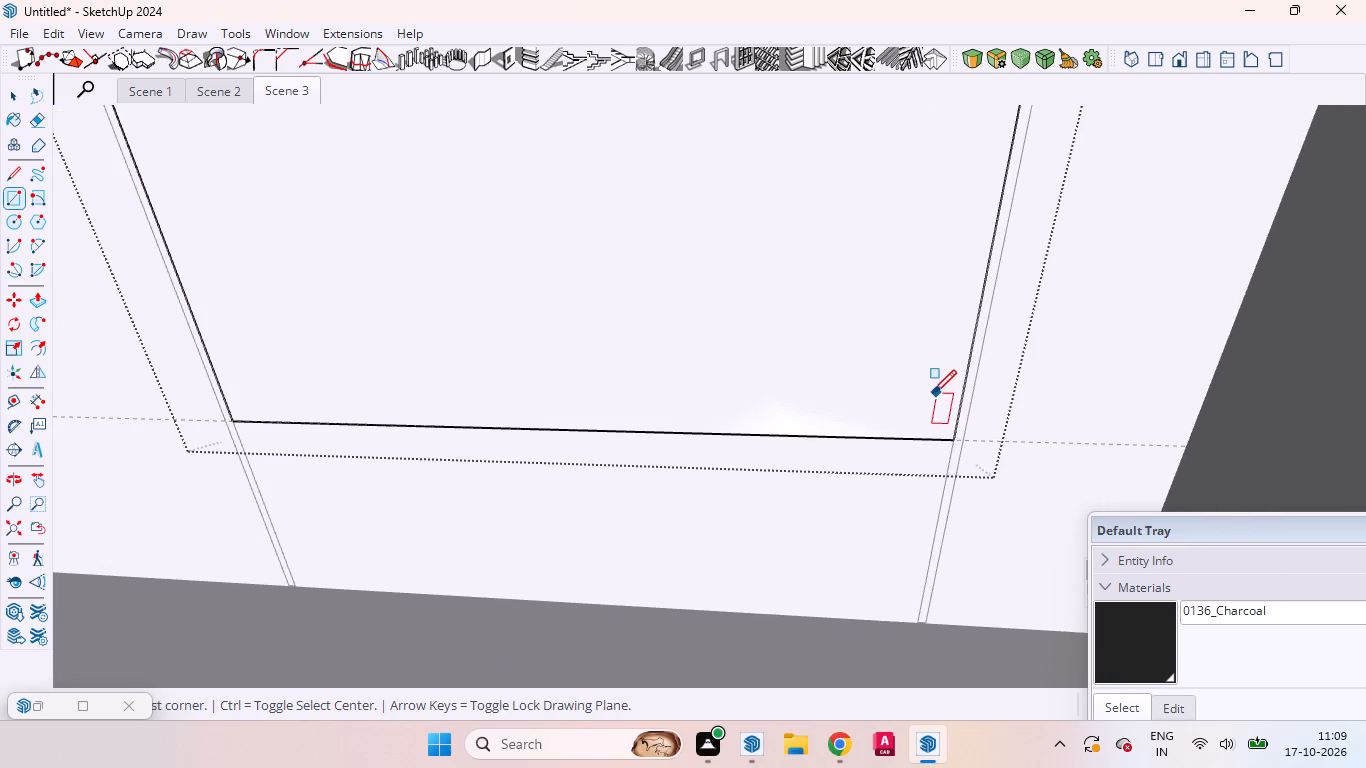
Push/Pull the new rectangle outward from the wall by 25 mm to form a panel.
key(p)
click(863, 356)
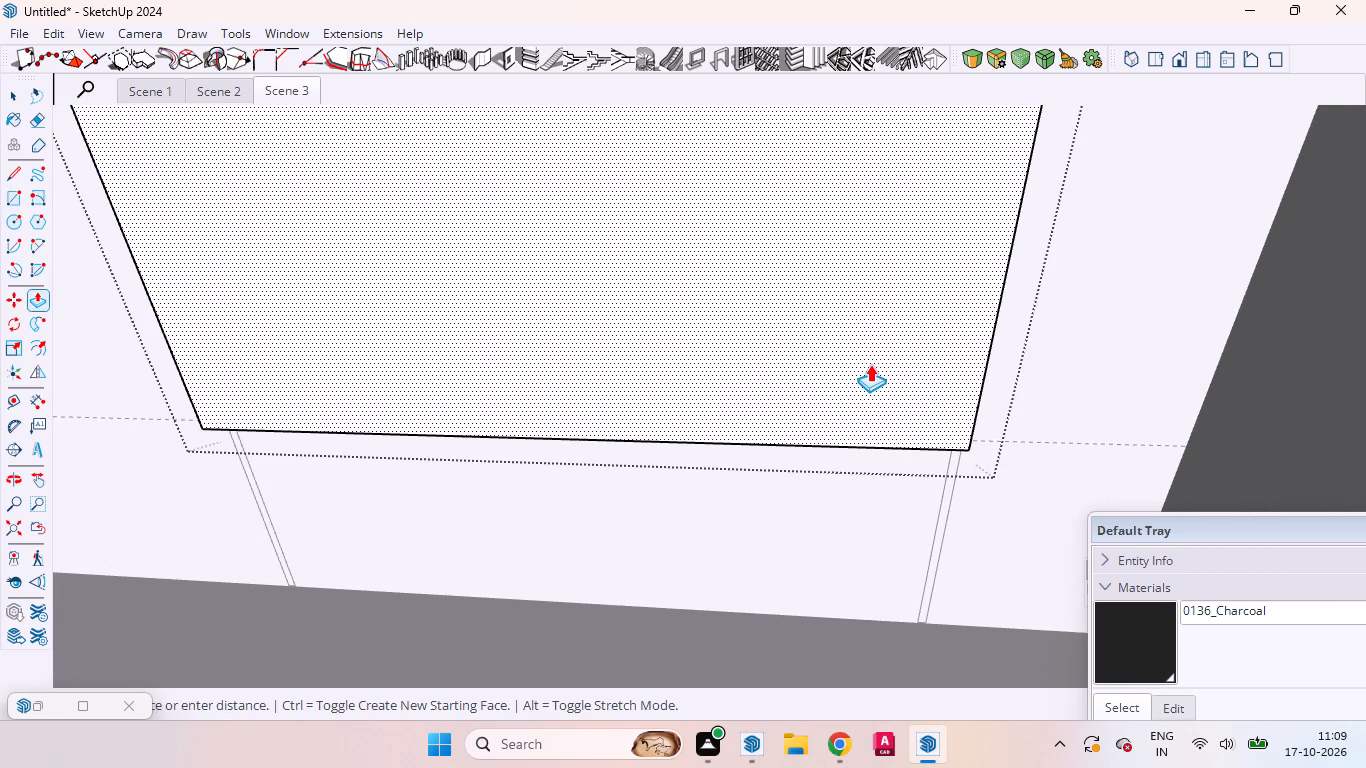
text(25mm)
key(Return)
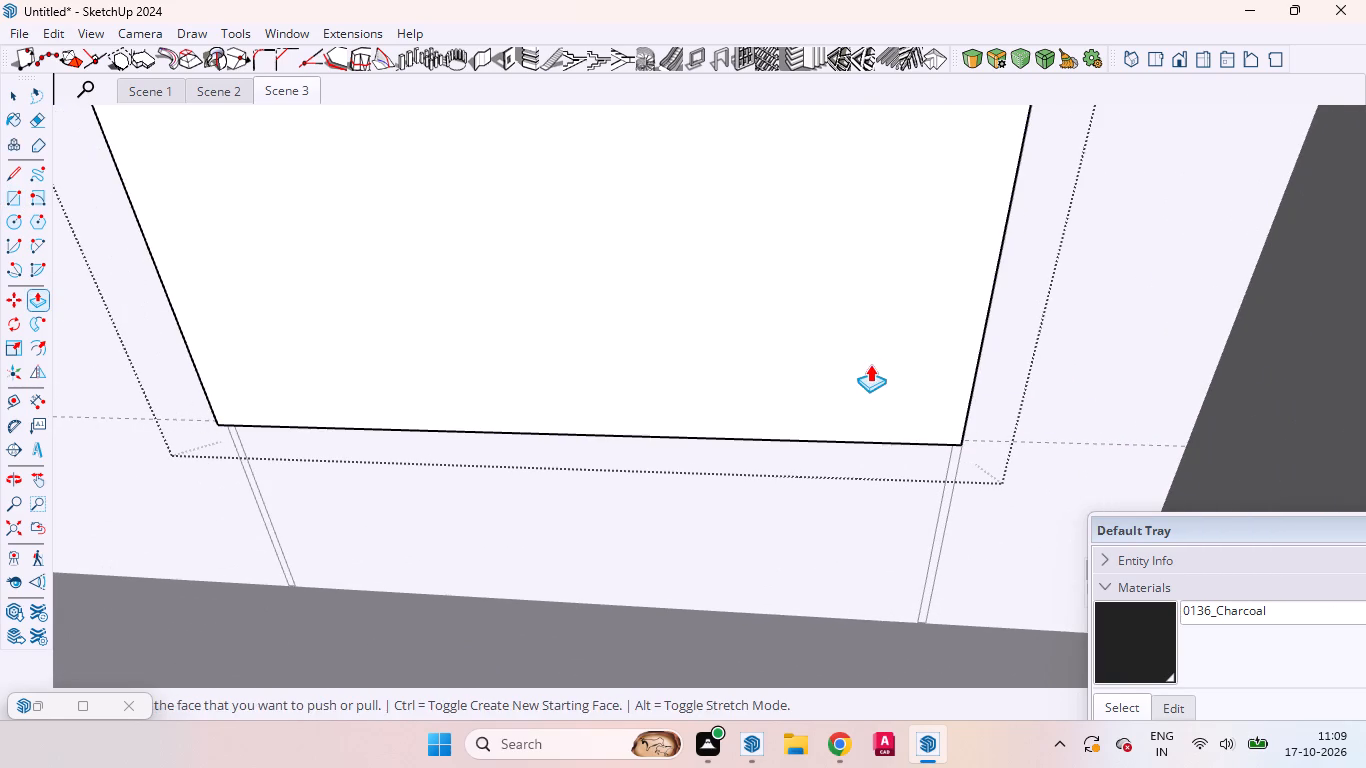
Close the raised panel's group to return to the whole model.
key(space)
scroll(963, 530, down, 7)
scroll(928, 529, up, 1)
scroll(928, 529, down, 2)
scroll(927, 529, up, 1)
scroll(921, 529, down, 5)
scroll(834, 479, up, 1)
scroll(834, 479, down, 2)
scroll(834, 479, up, 4)
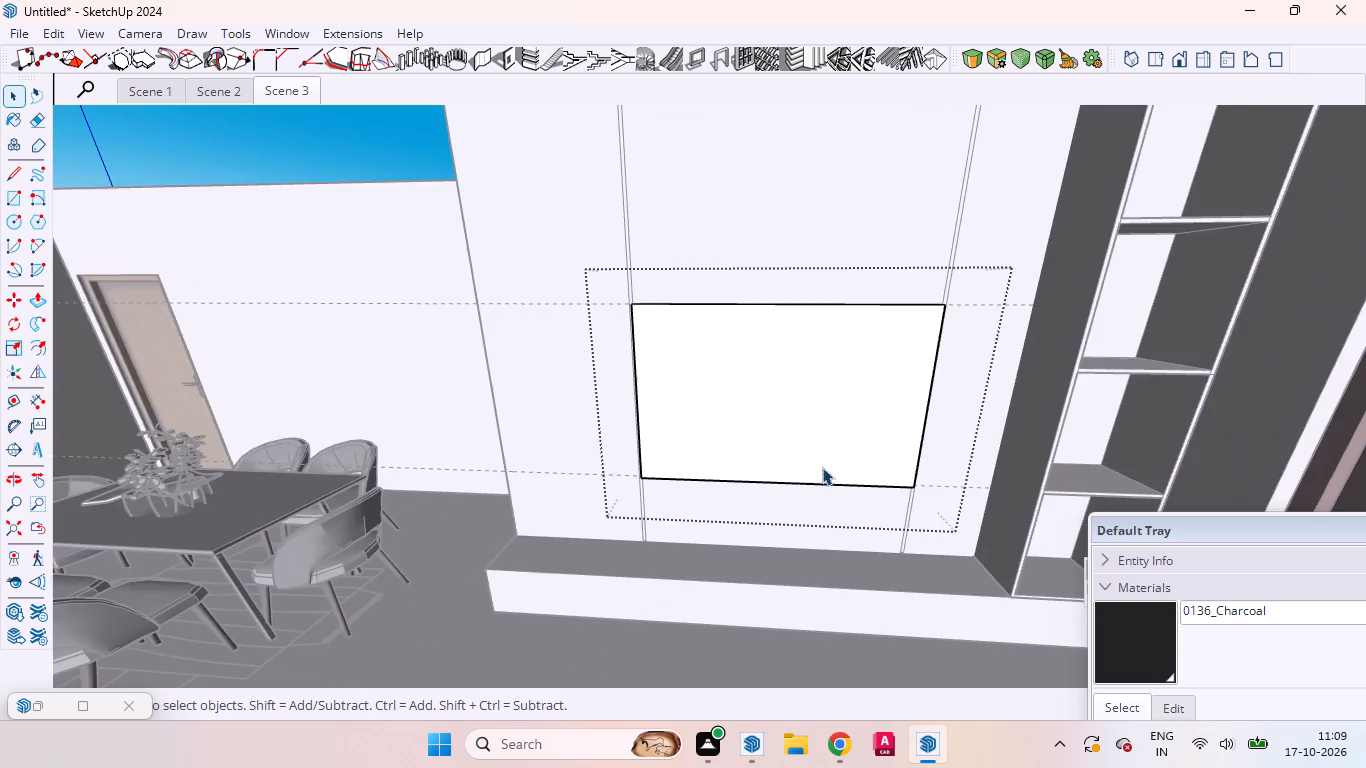
scroll(812, 455, down, 14)
scroll(829, 440, up, 1)
scroll(829, 440, down, 2)
click(825, 211)
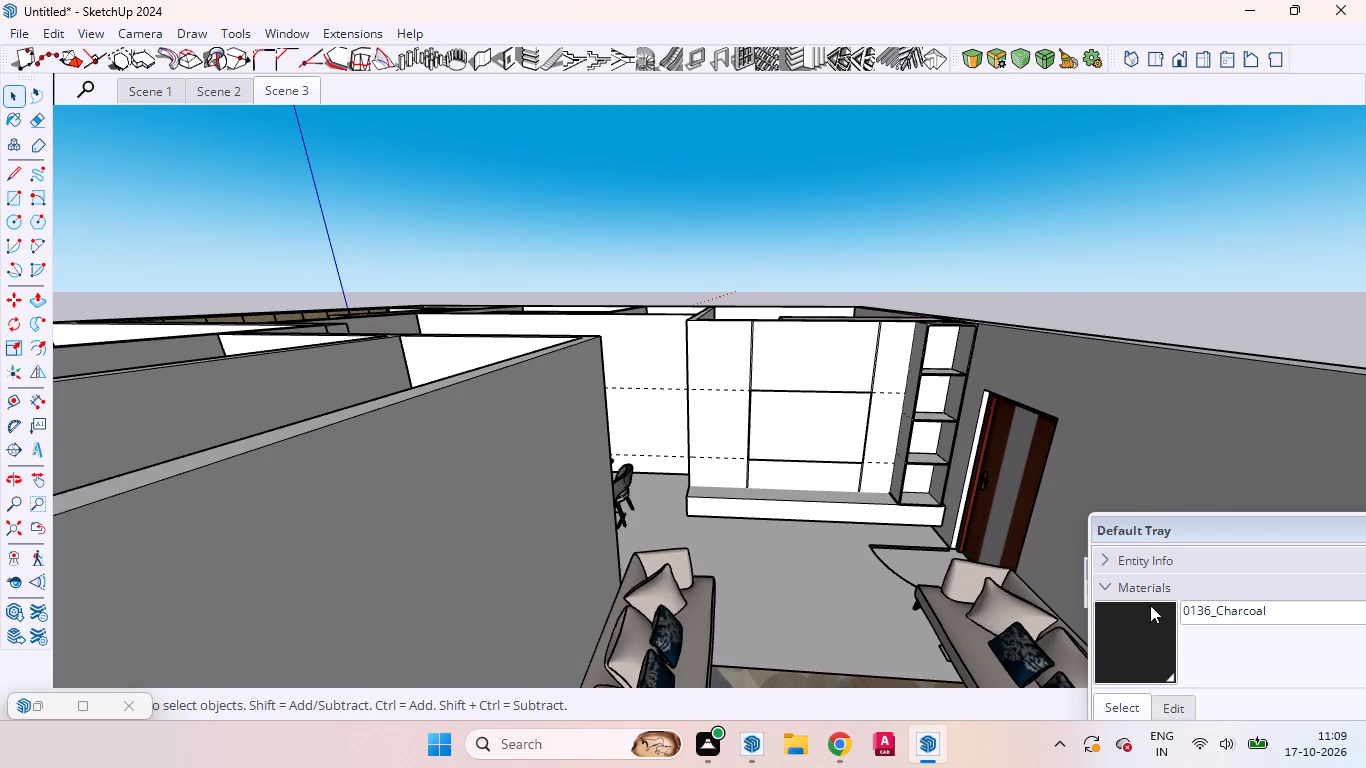
Paint the raised panel between the wall's vertical strips black with Color M09 from the Colors collection.
drag(1183, 533, 992, 250)
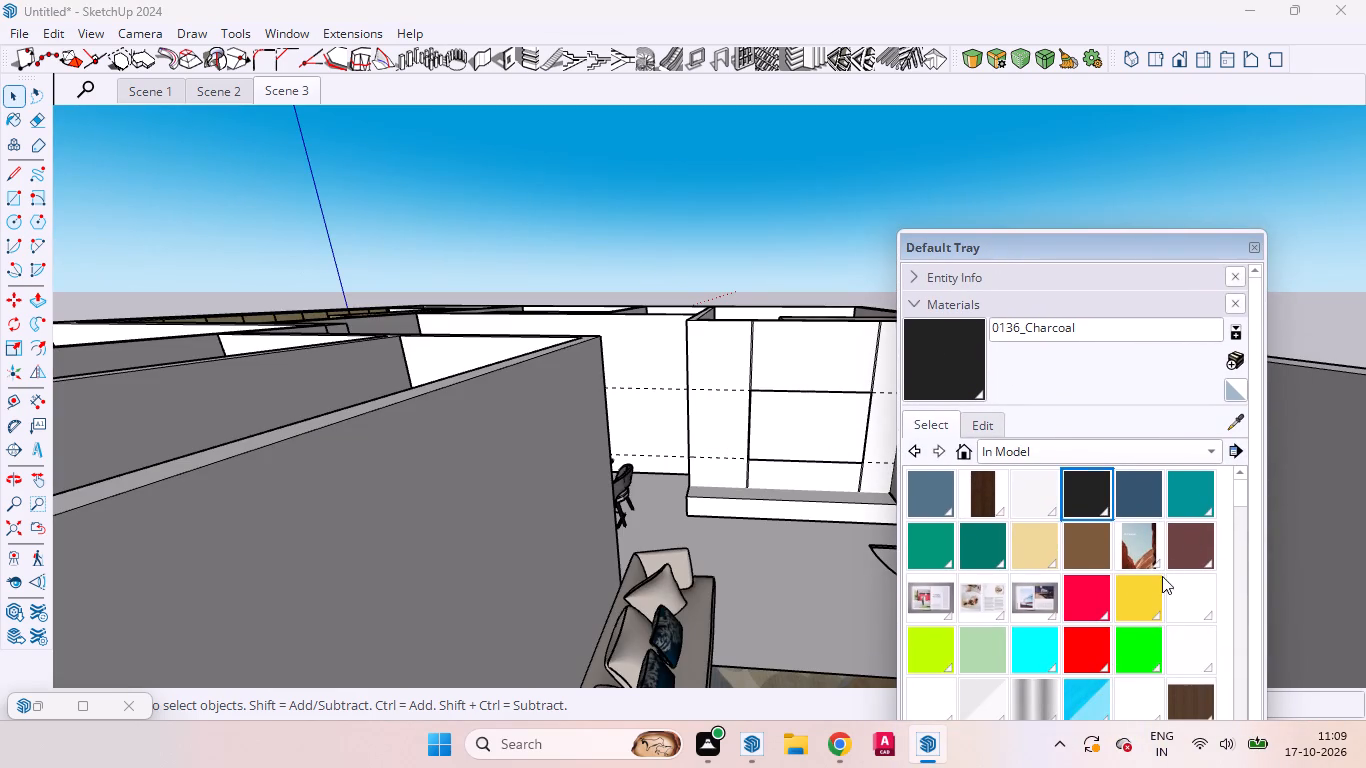
scroll(1162, 556, down, 4)
click(1218, 450)
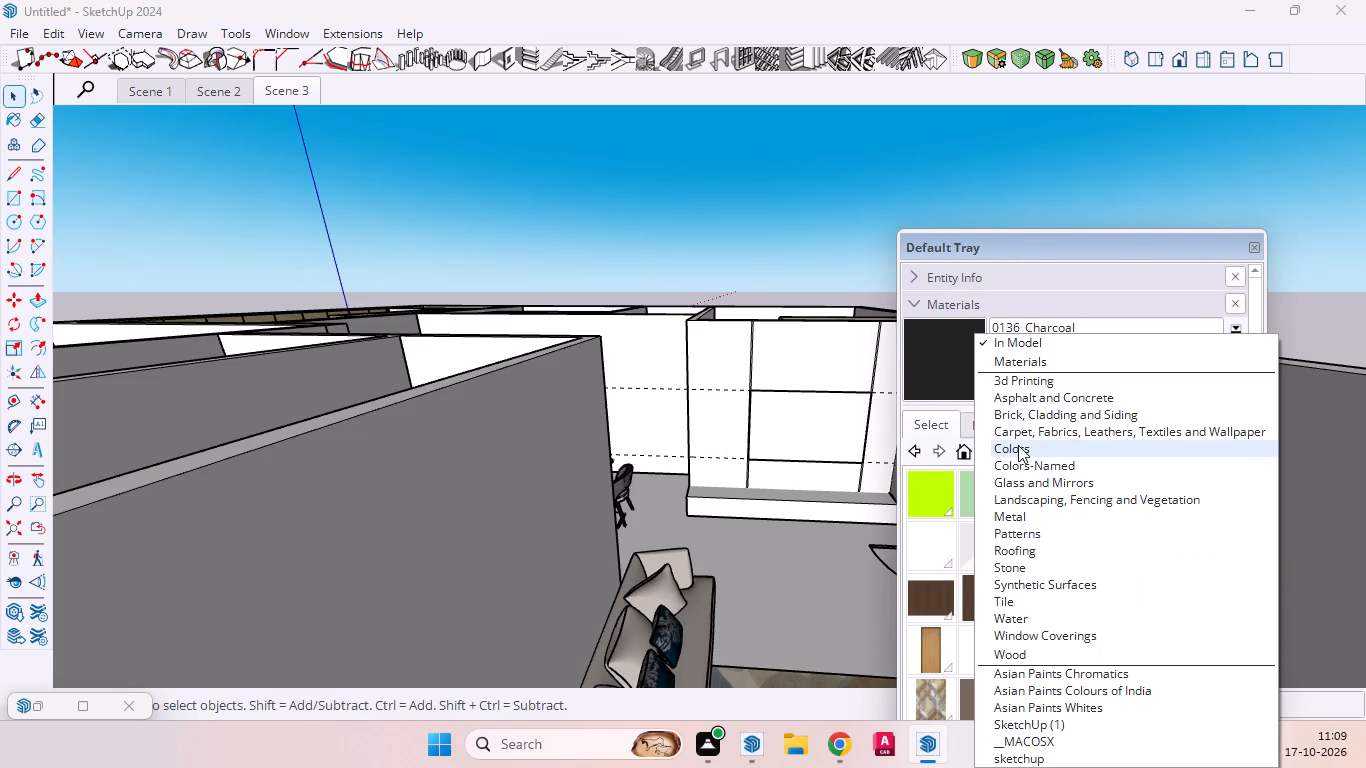
click(1019, 447)
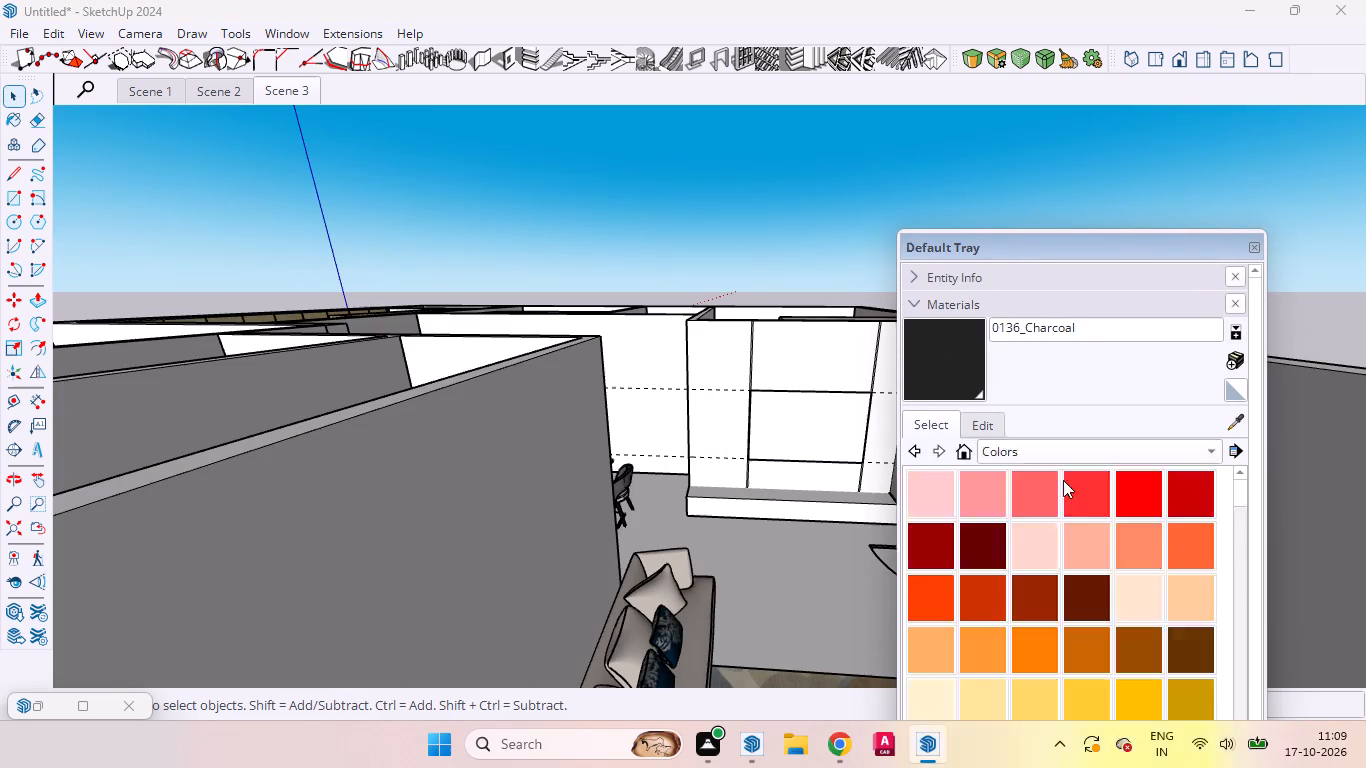
scroll(1097, 562, down, 20)
click(1089, 513)
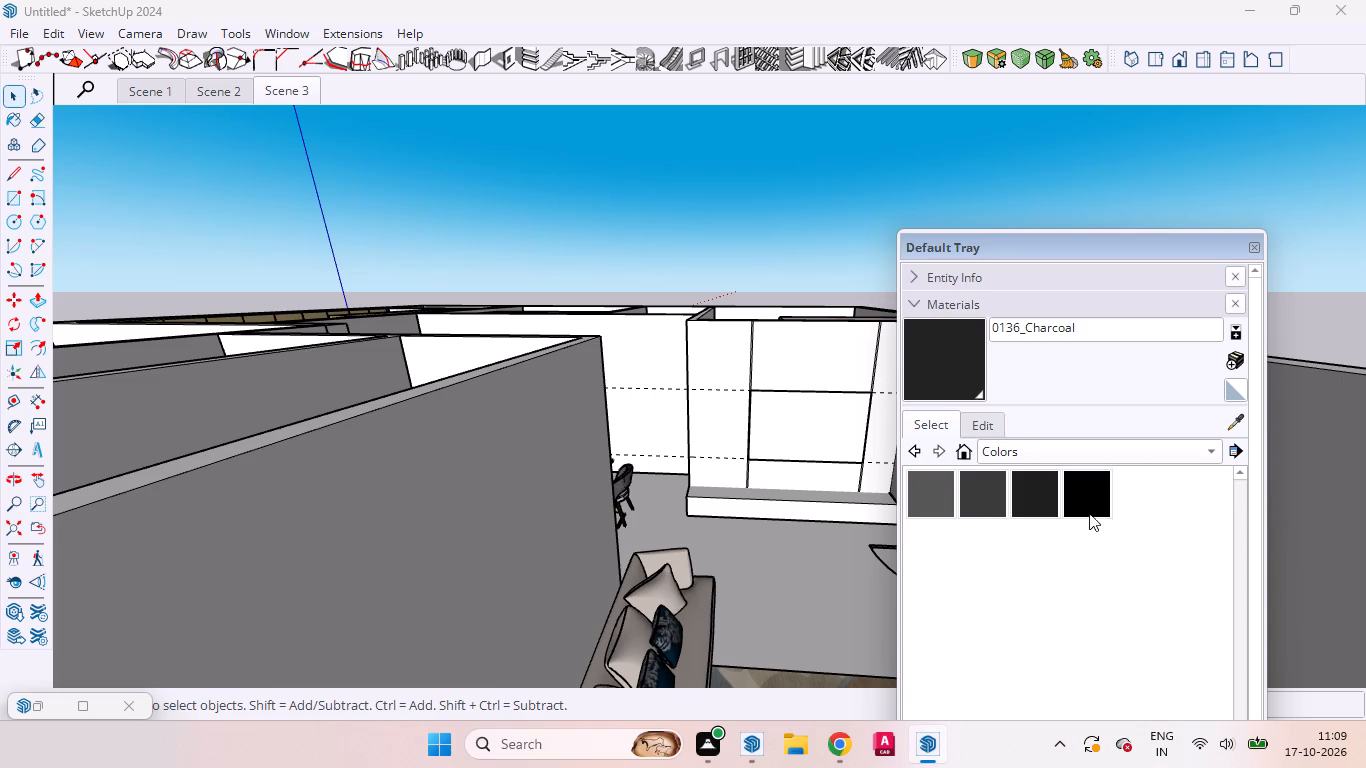
click(835, 427)
key(space)
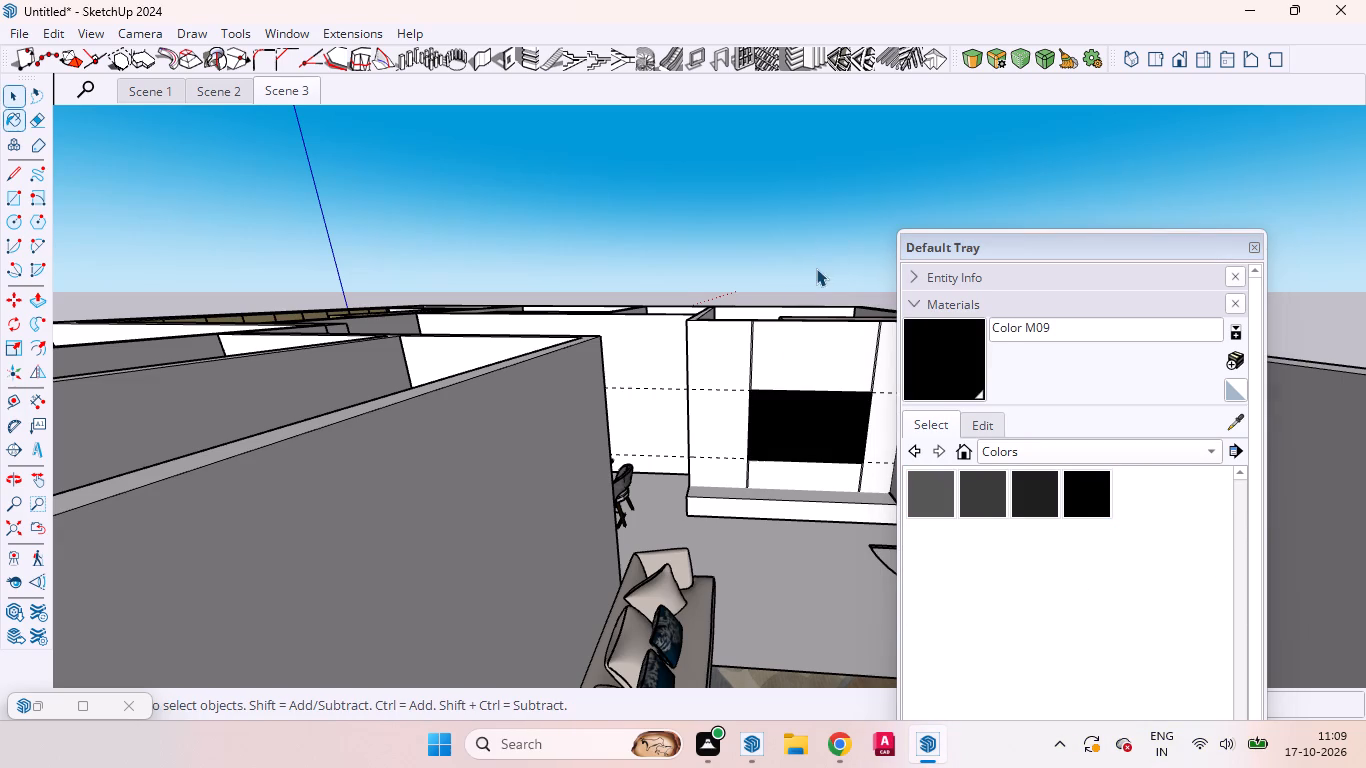
Delete the two horizontal guides along the panel's upper and lower edges.
click(792, 224)
click(659, 389)
key(Delete)
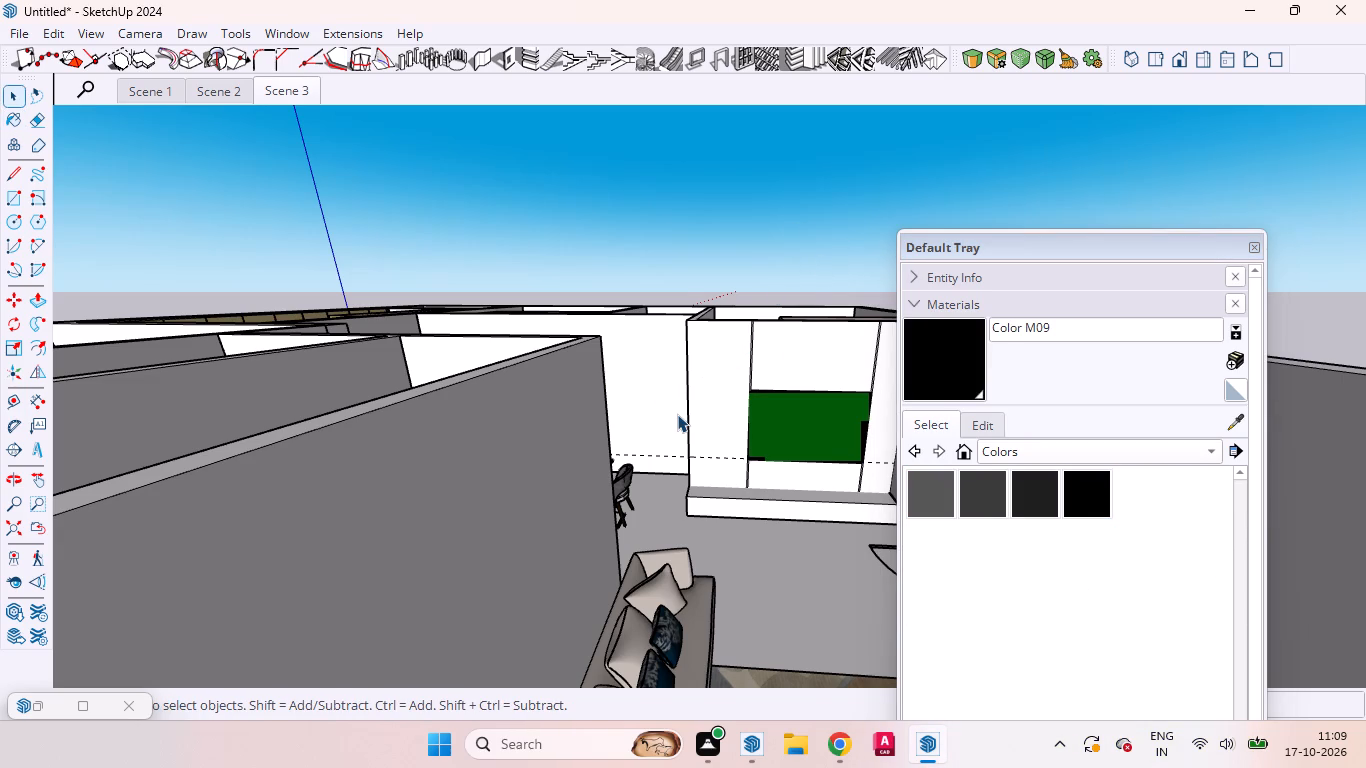
click(675, 456)
key(Delete)
click(795, 253)
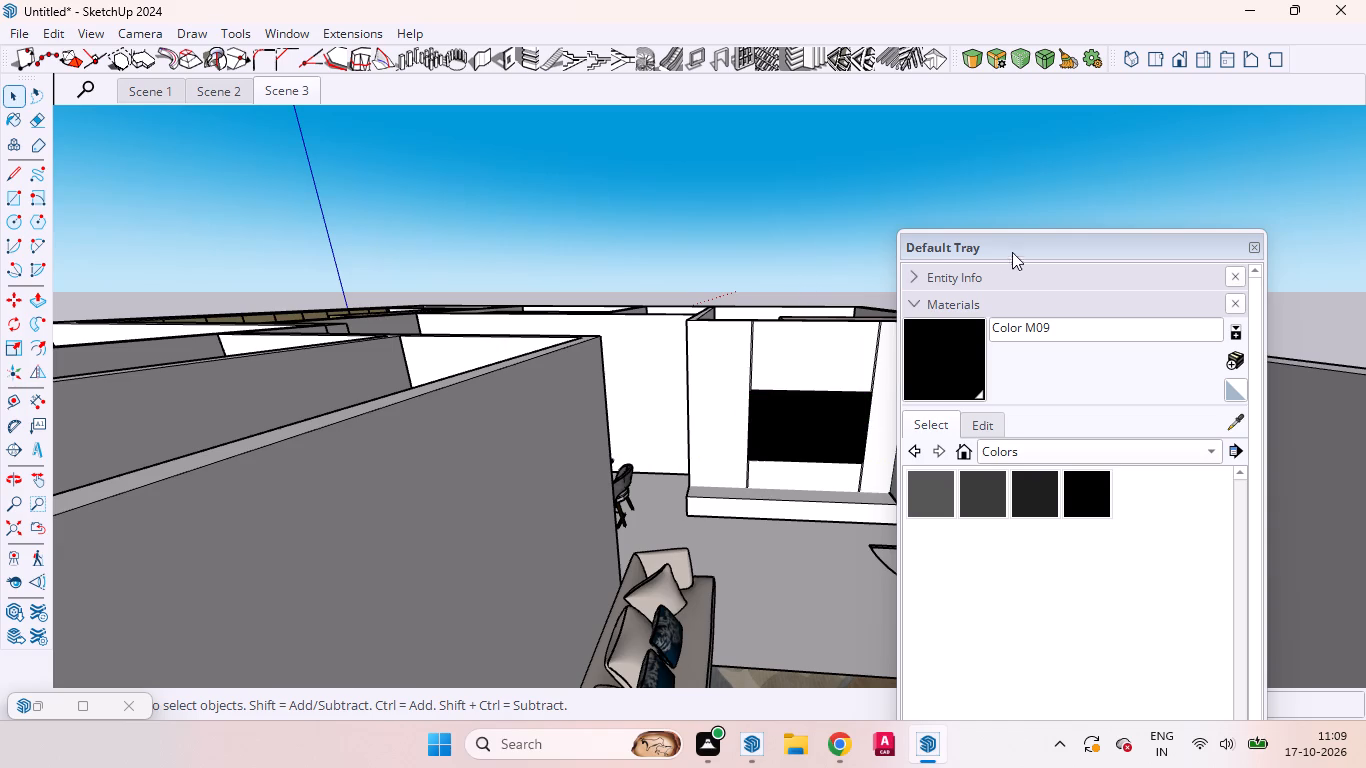
Examine the black panel on the strip wall up close and the living and dining areas from above.
drag(1001, 236, 1209, 239)
drag(1059, 252, 1288, 290)
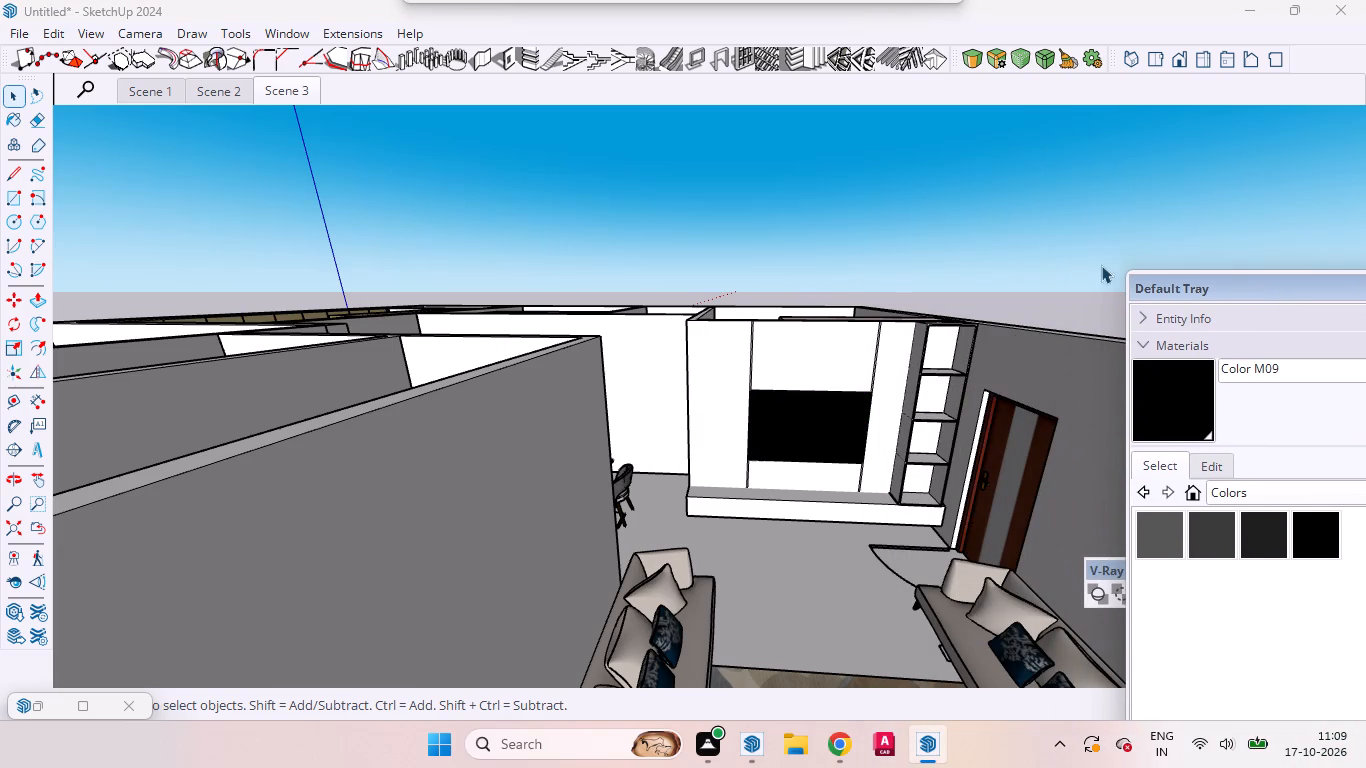
click(1071, 239)
click(982, 244)
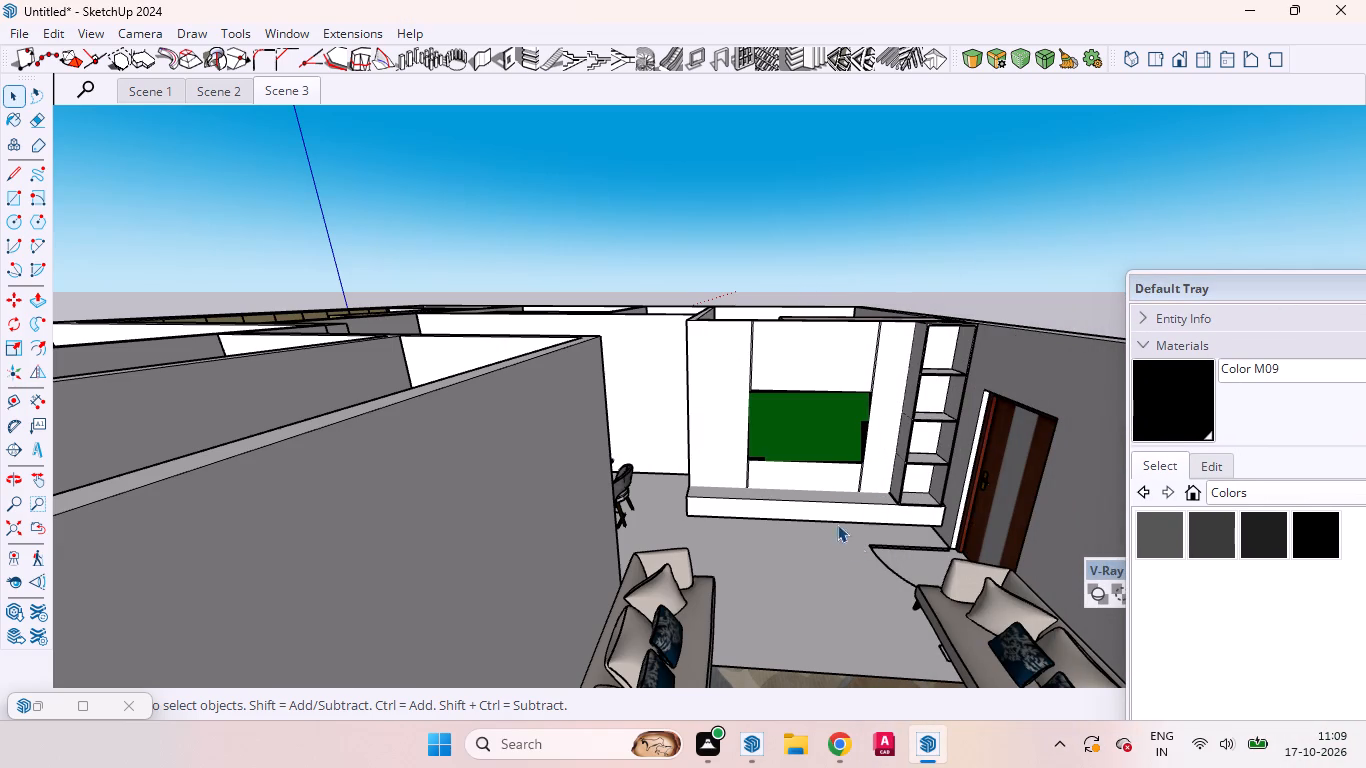
click(835, 444)
scroll(821, 426, up, 12)
scroll(808, 427, down, 2)
scroll(805, 427, up, 1)
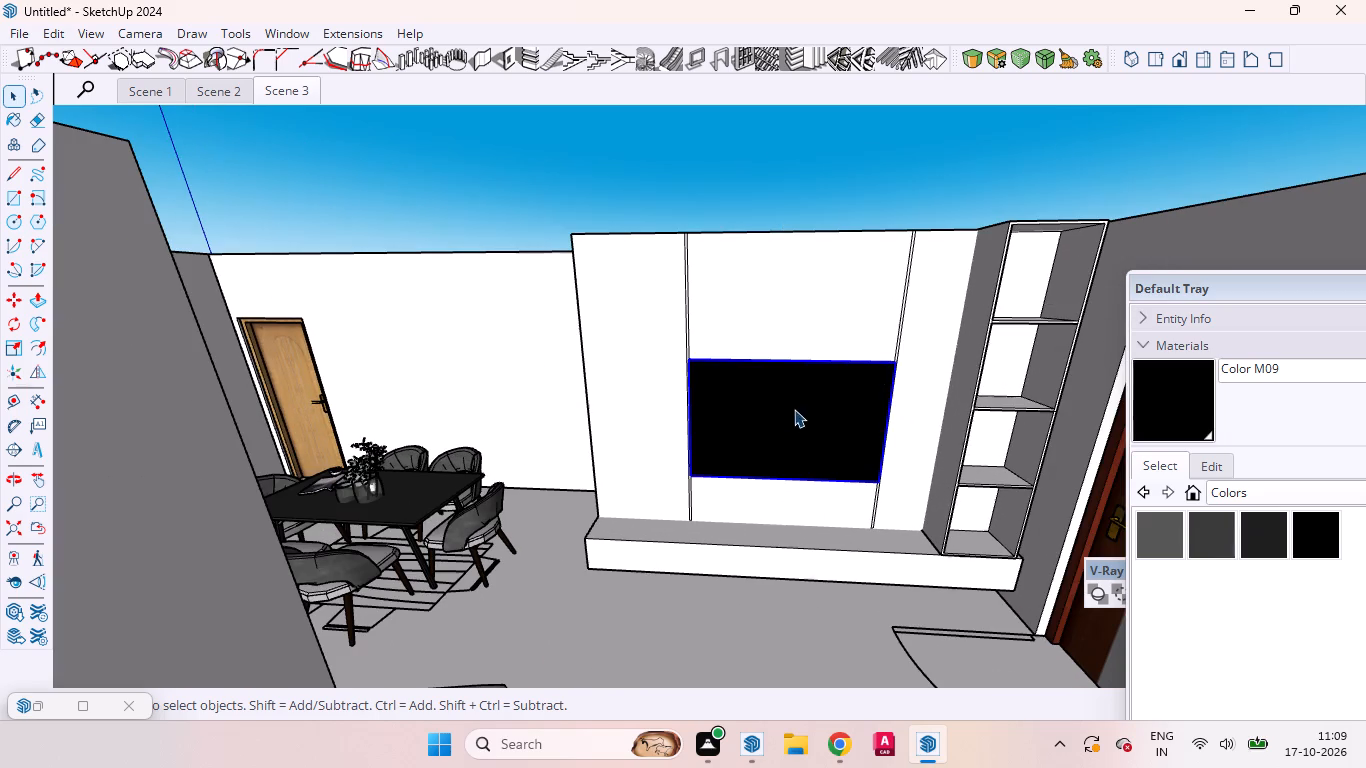
click(807, 186)
middle_drag(727, 232, 845, 572)
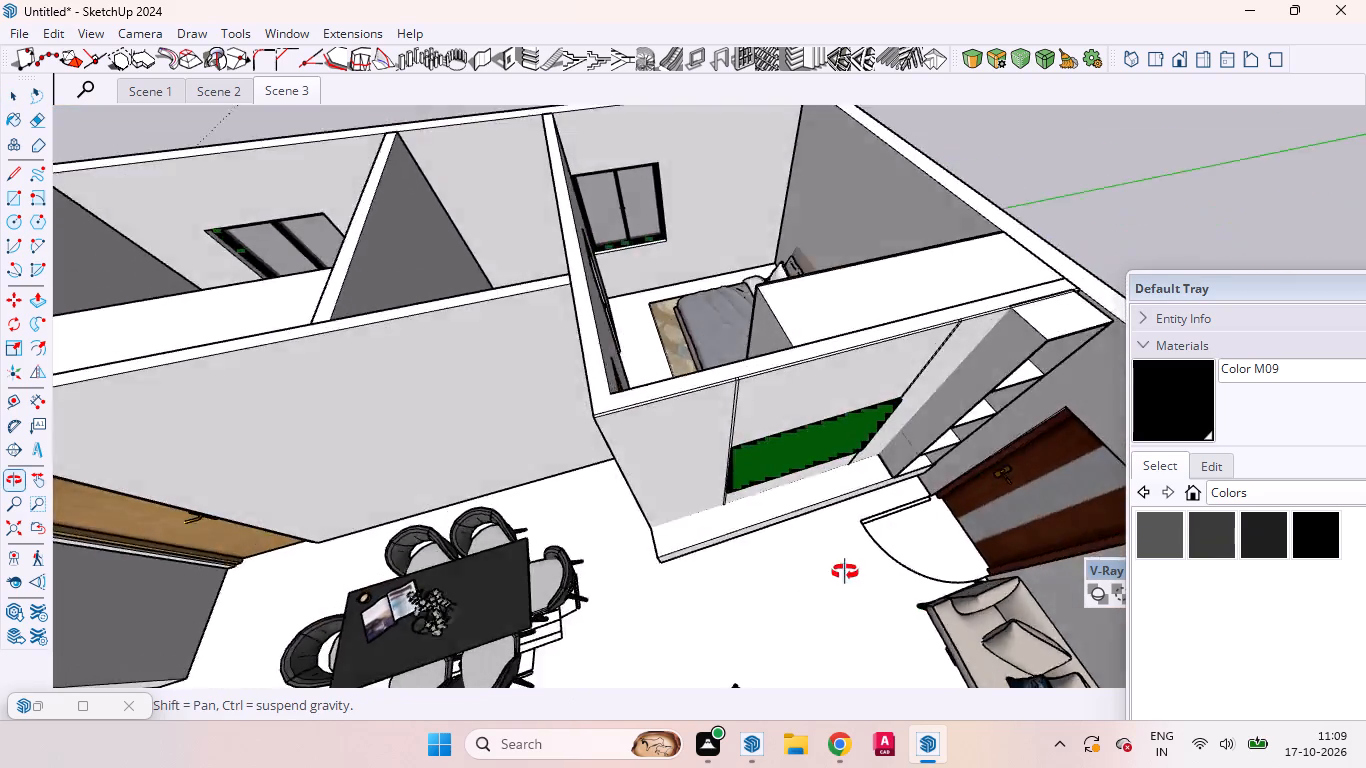
middle_drag(845, 572, 768, 572)
scroll(792, 495, up, 13)
middle_drag(655, 421, 934, 367)
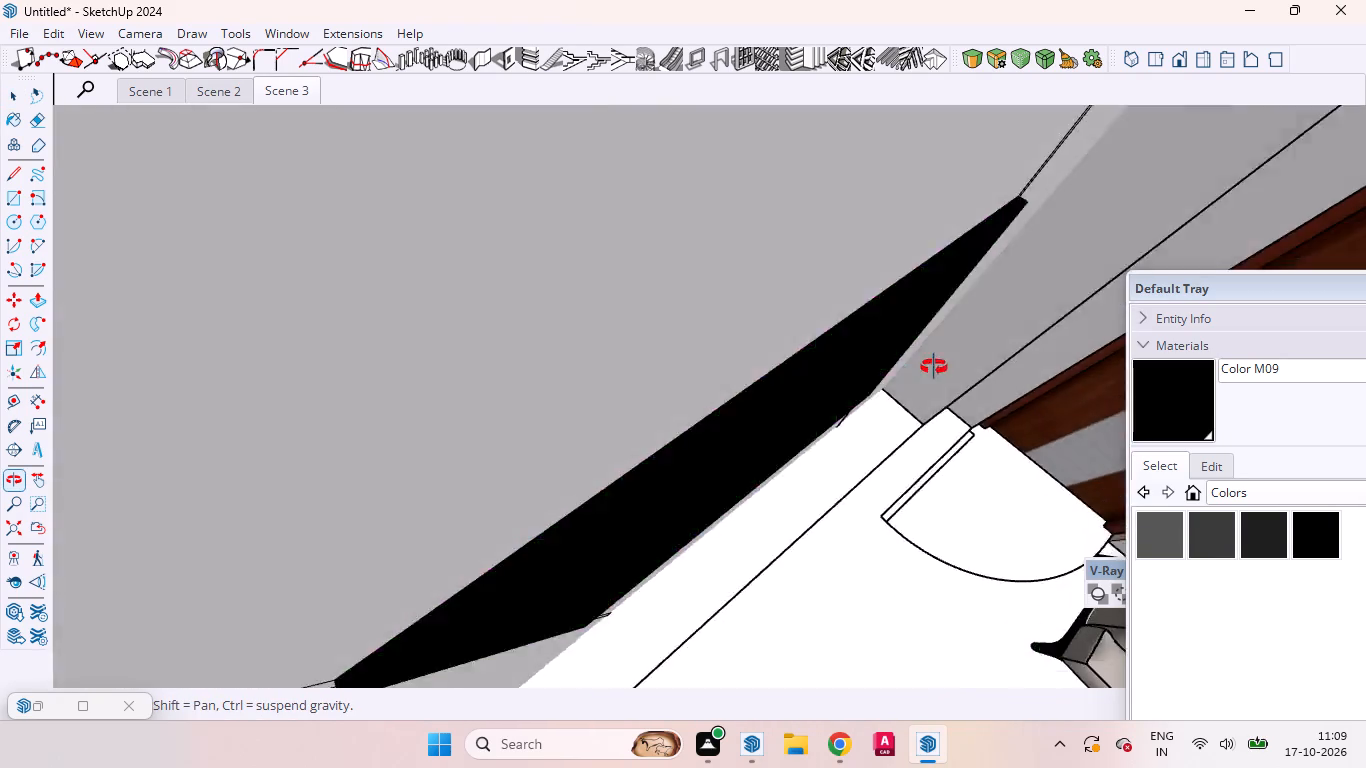
middle_drag(934, 367, 767, 264)
scroll(676, 276, up, 1)
scroll(665, 283, down, 5)
scroll(665, 283, up, 1)
scroll(665, 283, down, 1)
scroll(665, 283, up, 1)
scroll(665, 283, down, 1)
scroll(665, 283, up, 1)
scroll(665, 283, down, 4)
middle_drag(730, 369, 651, 313)
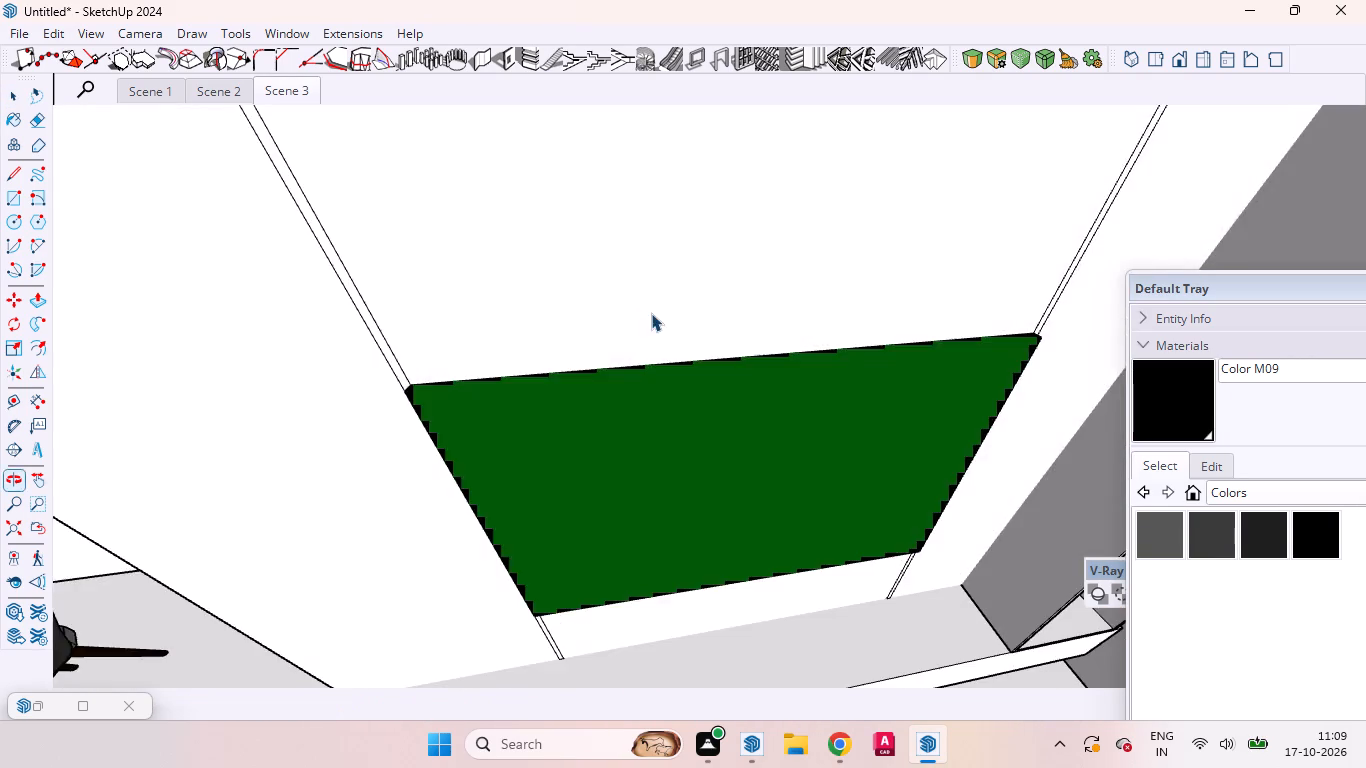
scroll(651, 313, down, 2)
scroll(651, 313, up, 2)
scroll(651, 313, down, 1)
scroll(651, 313, up, 1)
scroll(651, 313, down, 12)
drag(1212, 281, 1124, 232)
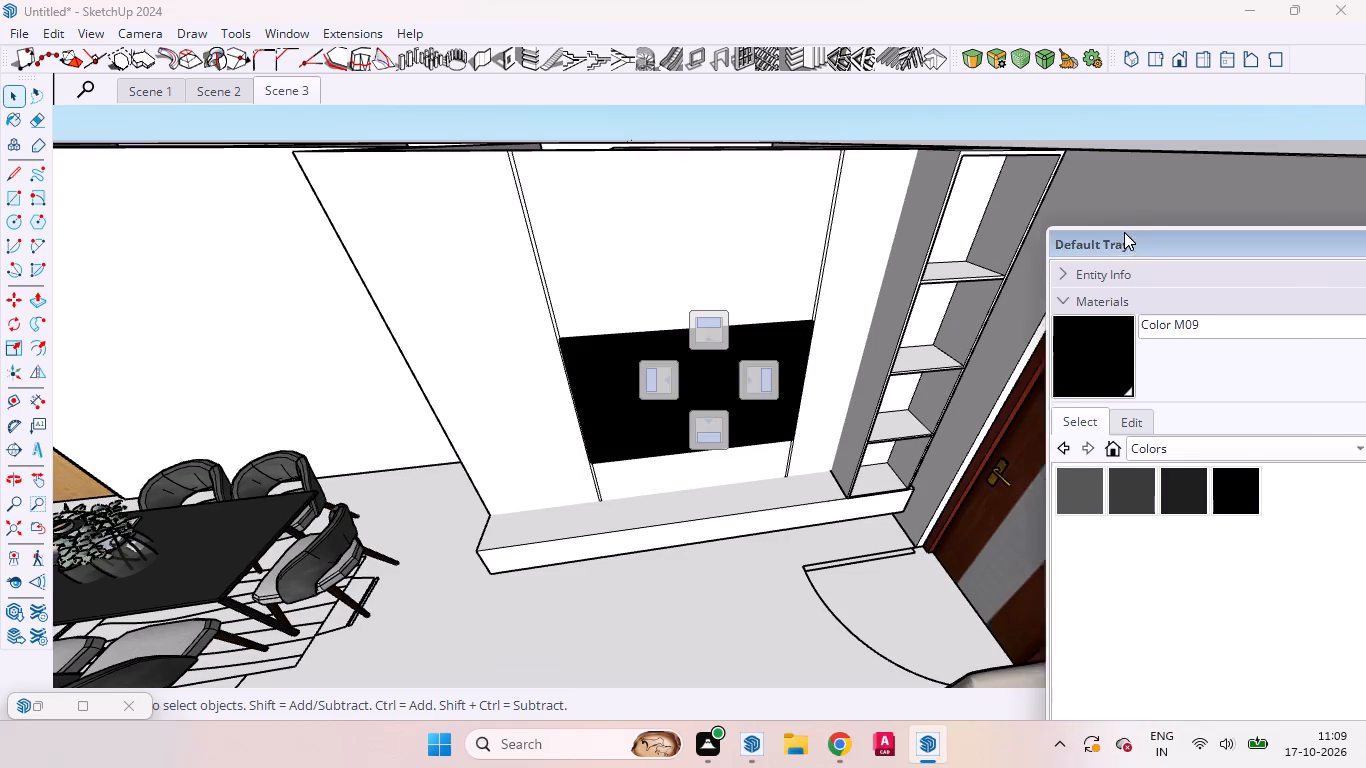
drag(1124, 232, 1002, 143)
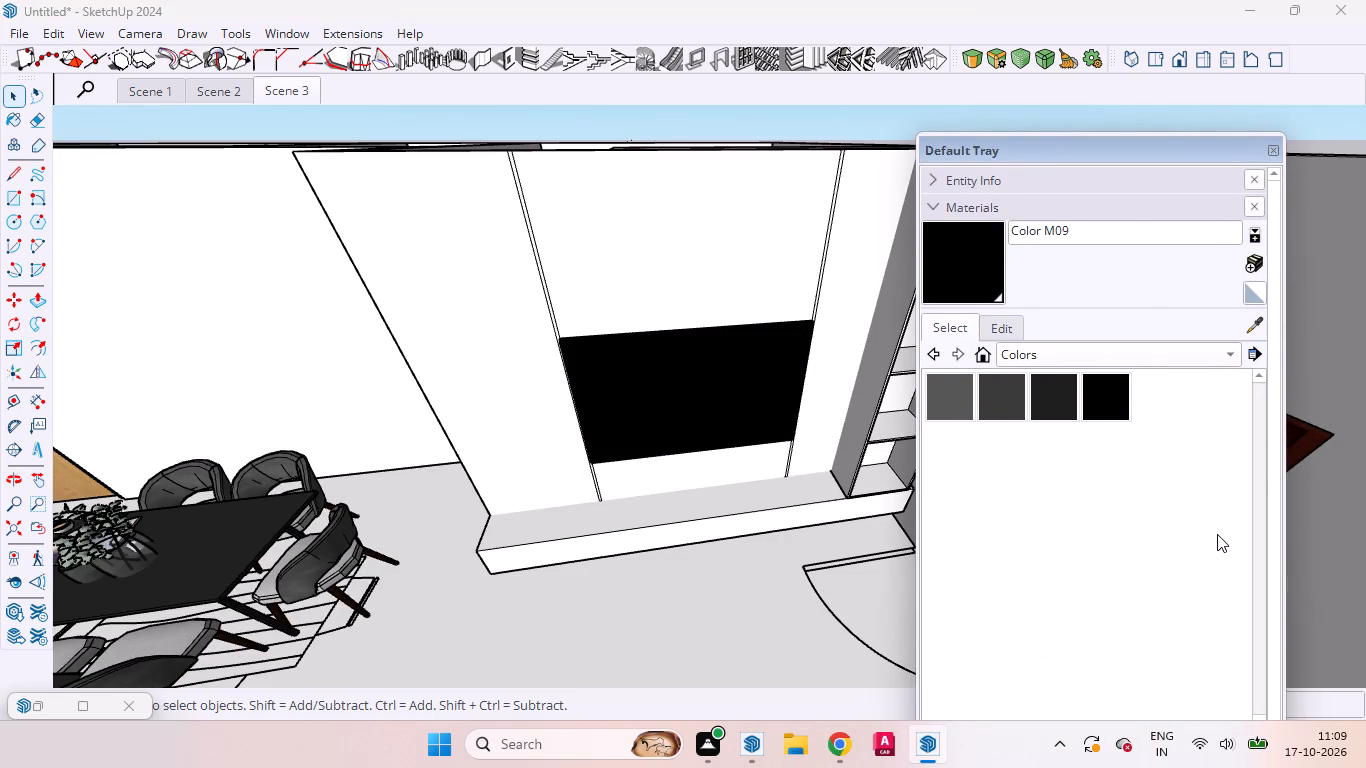
scroll(708, 488, down, 2)
scroll(707, 488, up, 2)
scroll(707, 488, down, 11)
scroll(622, 471, up, 1)
scroll(621, 471, down, 3)
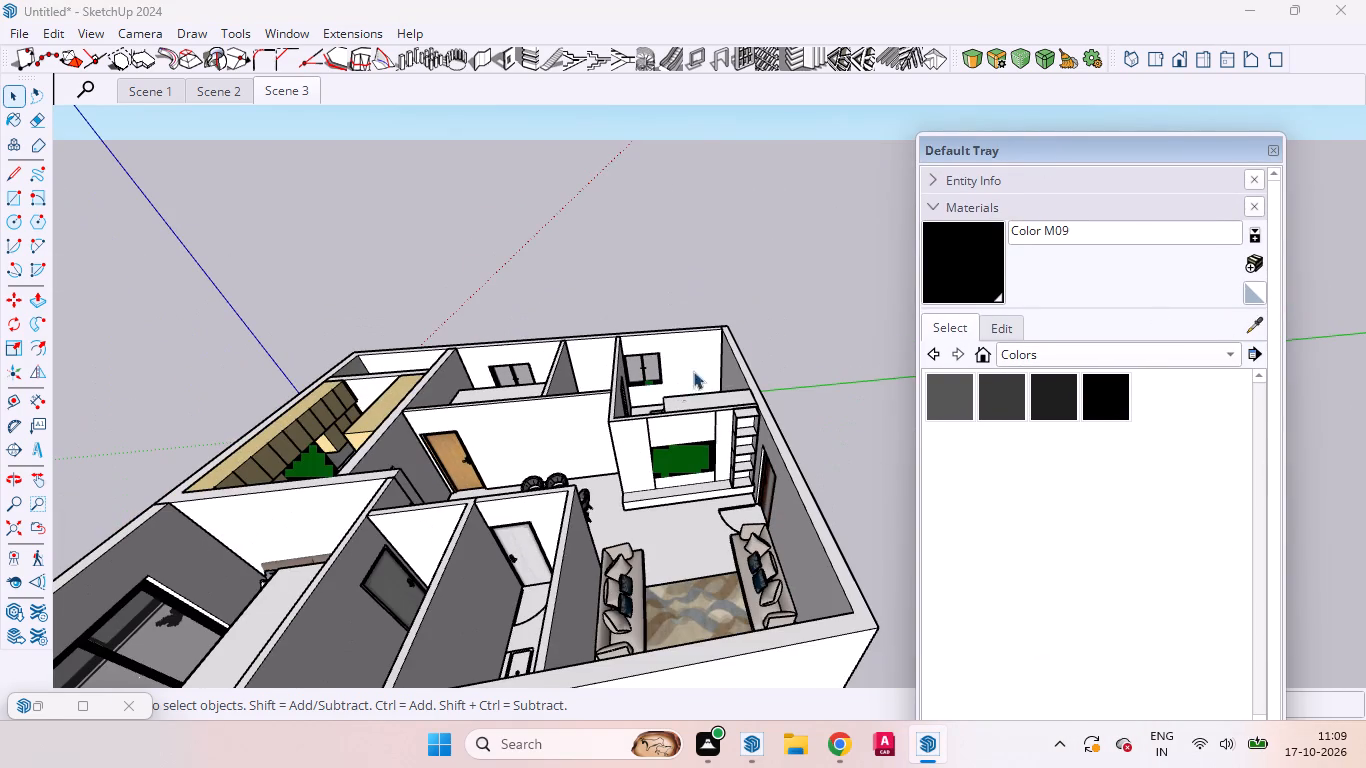
click(836, 305)
scroll(683, 488, up, 3)
scroll(683, 490, down, 2)
scroll(683, 490, up, 1)
middle_drag(675, 496, 675, 445)
scroll(676, 438, down, 1)
scroll(676, 438, up, 2)
scroll(652, 489, down, 6)
click(796, 349)
middle_drag(727, 470, 677, 540)
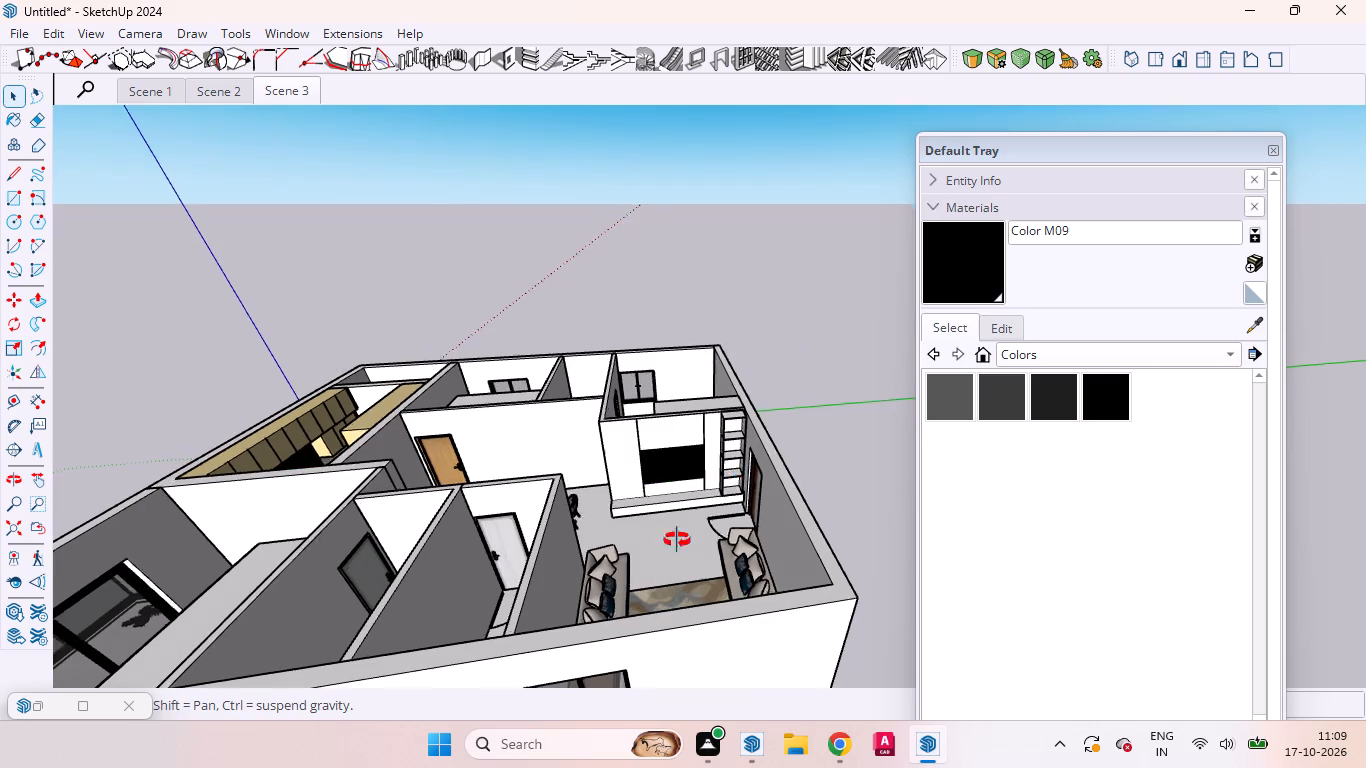
middle_drag(677, 540, 508, 654)
scroll(619, 500, up, 5)
middle_drag(627, 536, 684, 528)
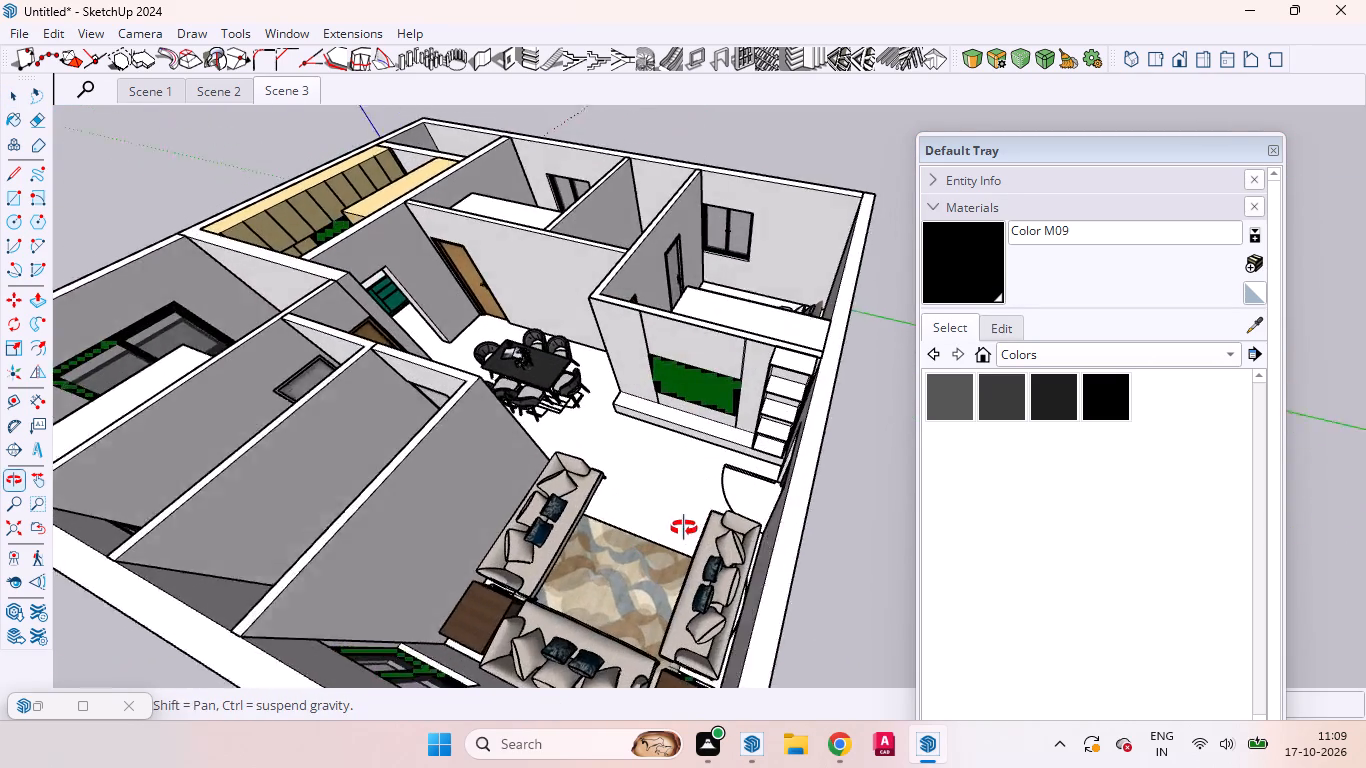
middle_drag(684, 528, 711, 517)
Paint the strip wall behind the black panel with 0906 AP 7843 MARGARINE from the Asian Paints Chromatics collection.
click(1221, 358)
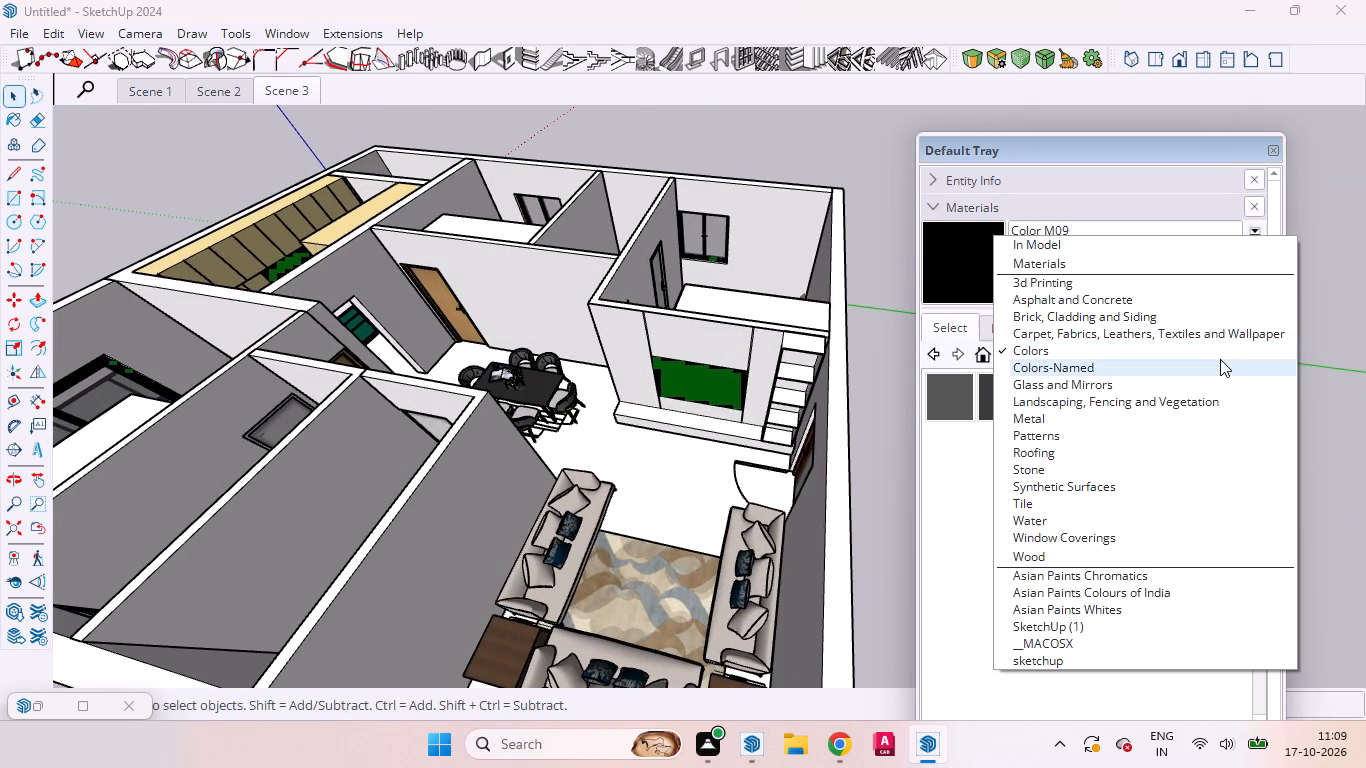
click(1121, 582)
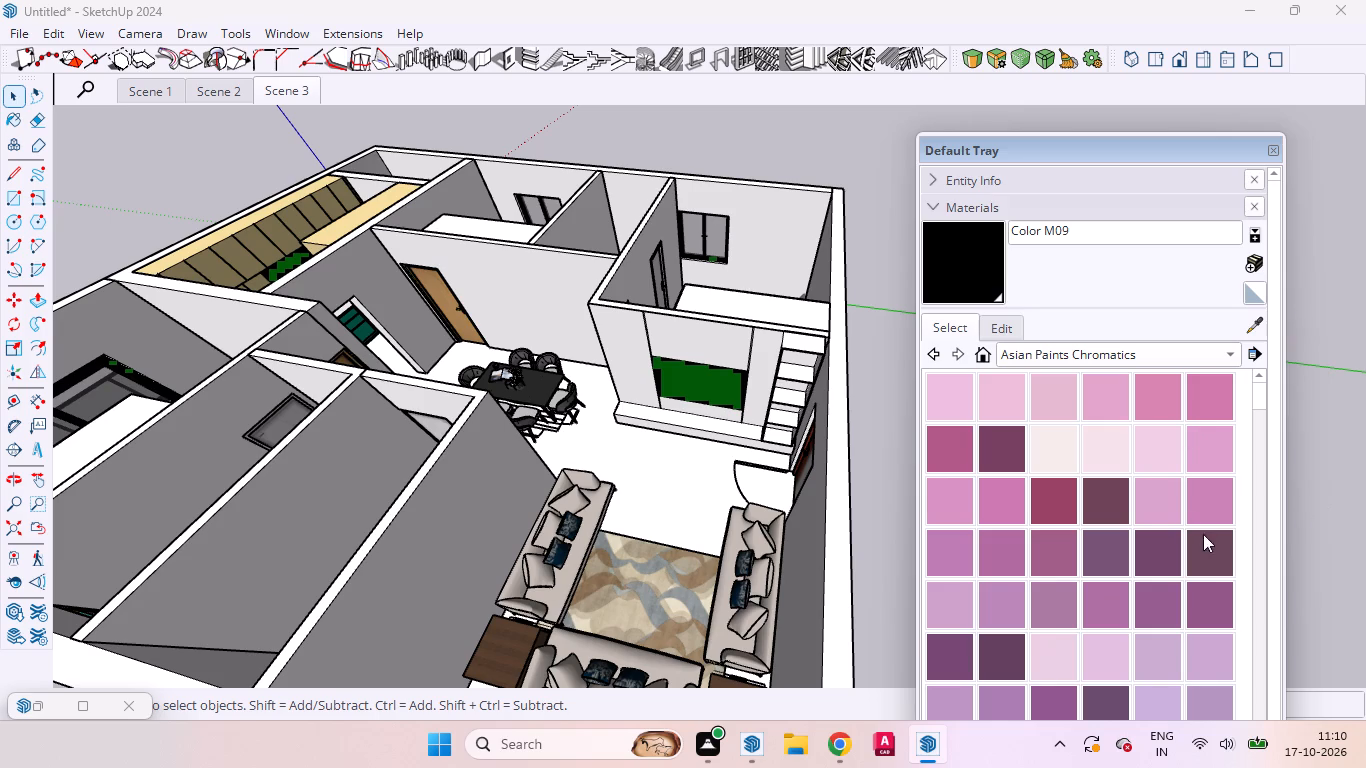
scroll(1178, 486, down, 15)
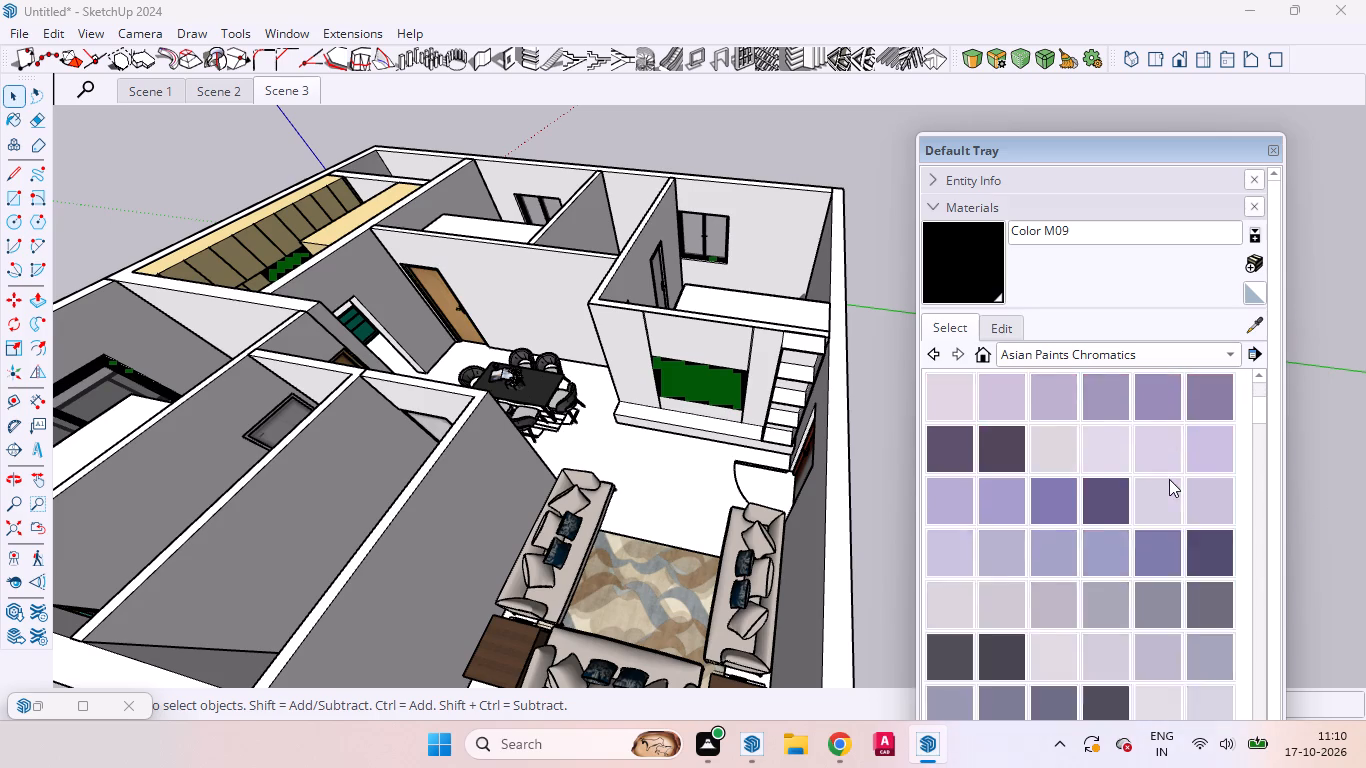
scroll(1169, 479, down, 16)
scroll(1169, 481, up, 1)
scroll(1169, 481, down, 13)
scroll(1168, 483, up, 2)
scroll(1168, 483, down, 2)
scroll(1168, 483, up, 2)
scroll(1168, 483, down, 4)
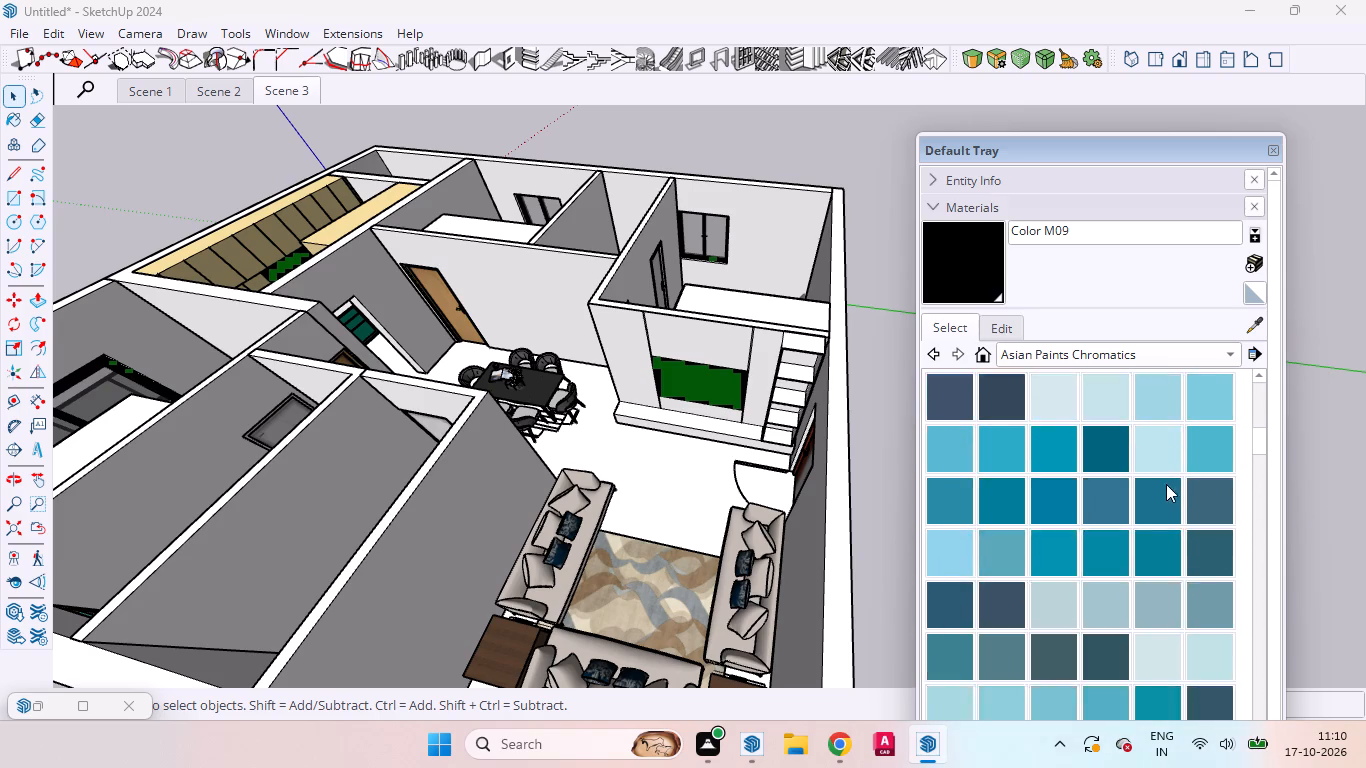
scroll(1166, 484, down, 2)
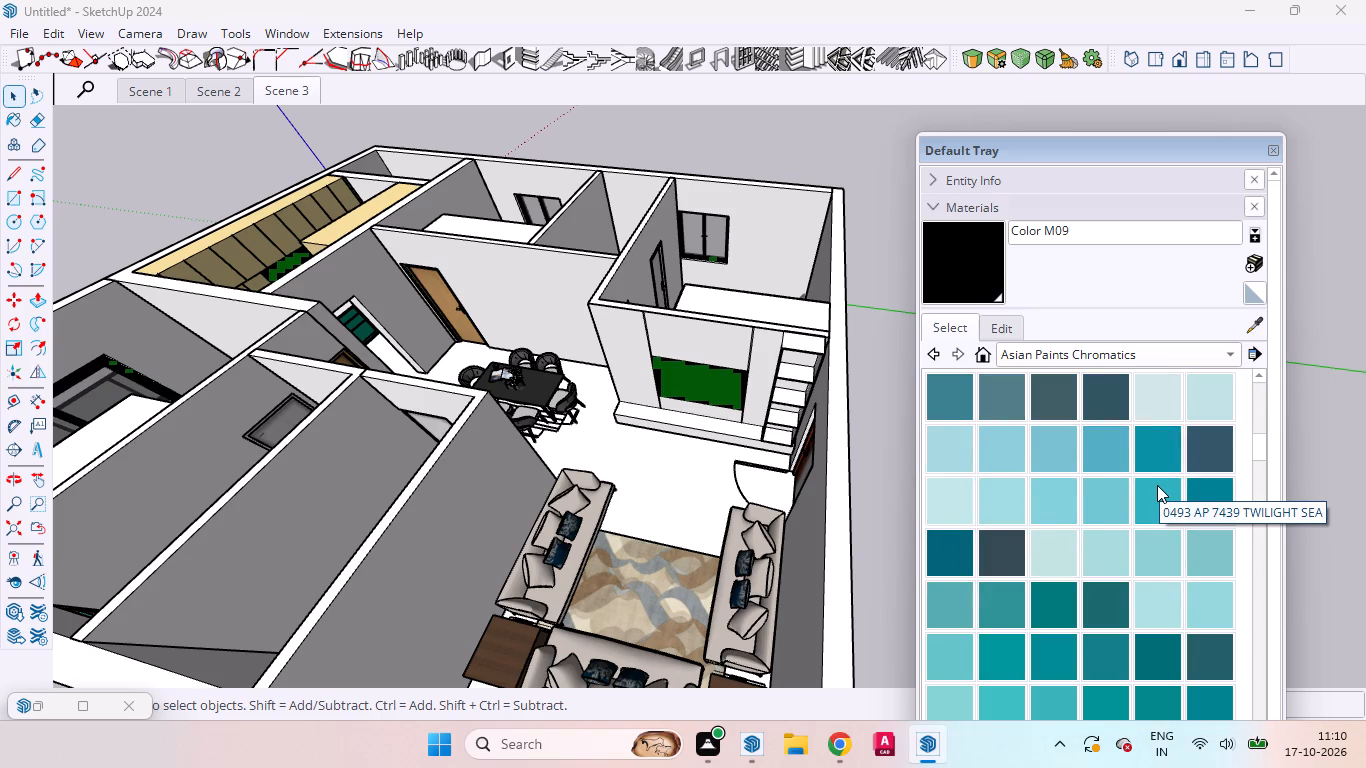
scroll(1149, 505, down, 3)
scroll(1148, 506, up, 2)
scroll(1148, 506, down, 15)
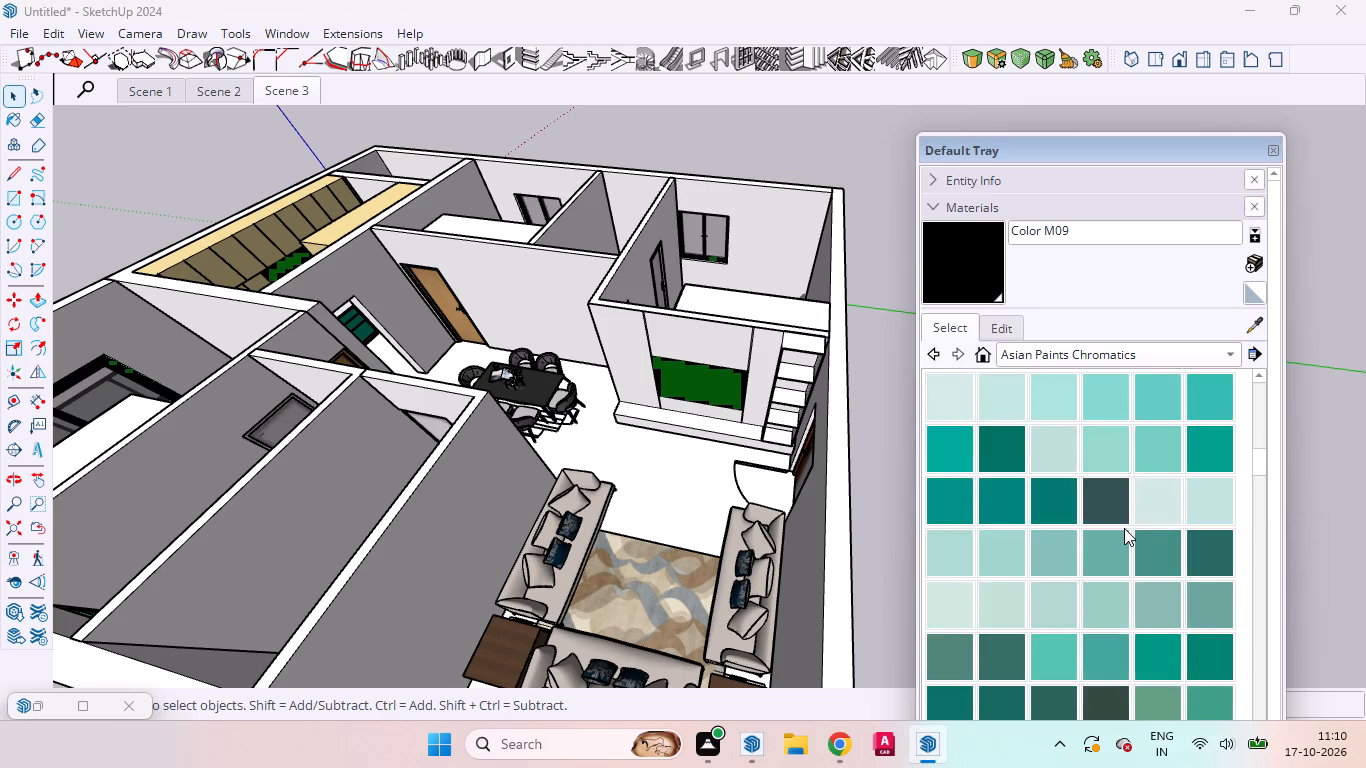
scroll(1124, 528, down, 3)
scroll(1122, 526, up, 4)
scroll(1122, 526, down, 7)
scroll(1122, 525, up, 2)
scroll(1122, 525, down, 14)
scroll(1121, 522, up, 3)
scroll(1121, 522, down, 4)
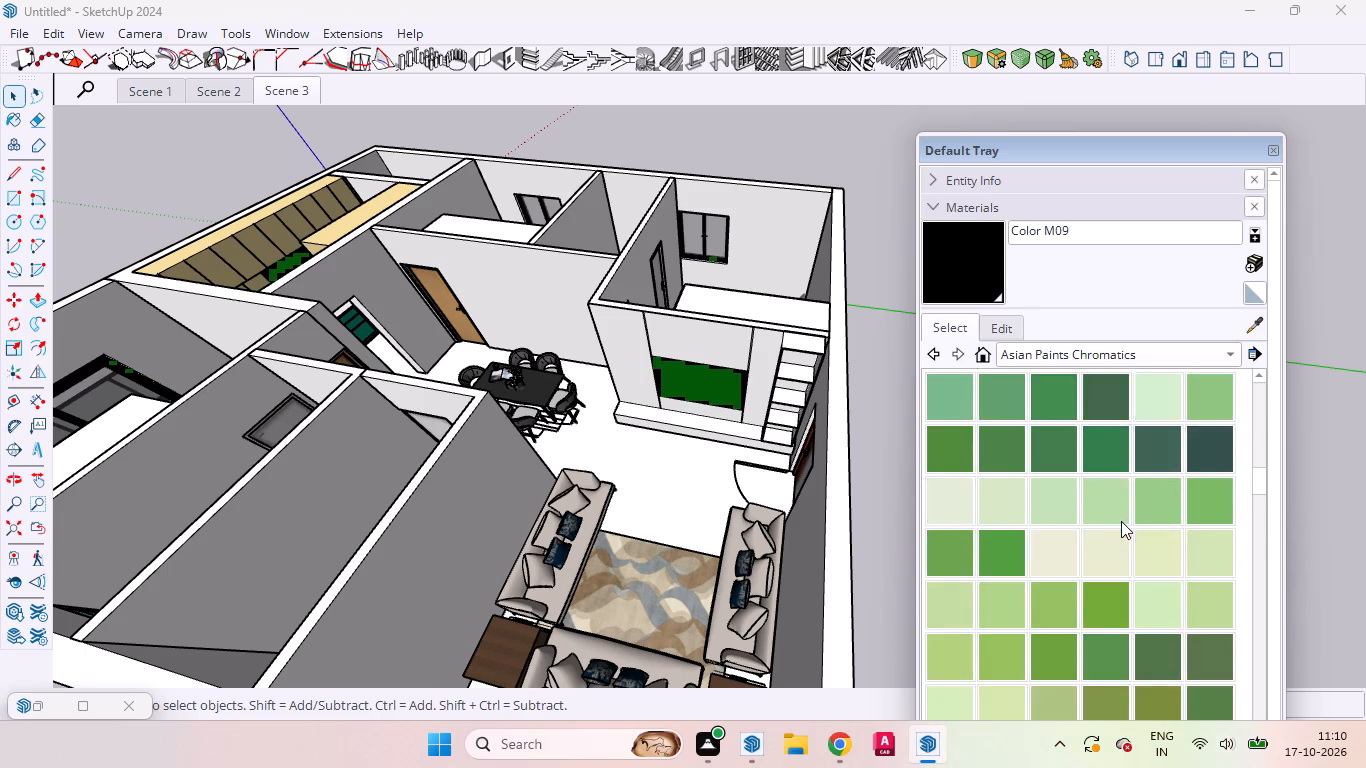
scroll(1121, 521, down, 5)
scroll(1121, 520, up, 1)
scroll(1121, 520, down, 18)
scroll(1121, 517, up, 1)
scroll(1121, 517, down, 3)
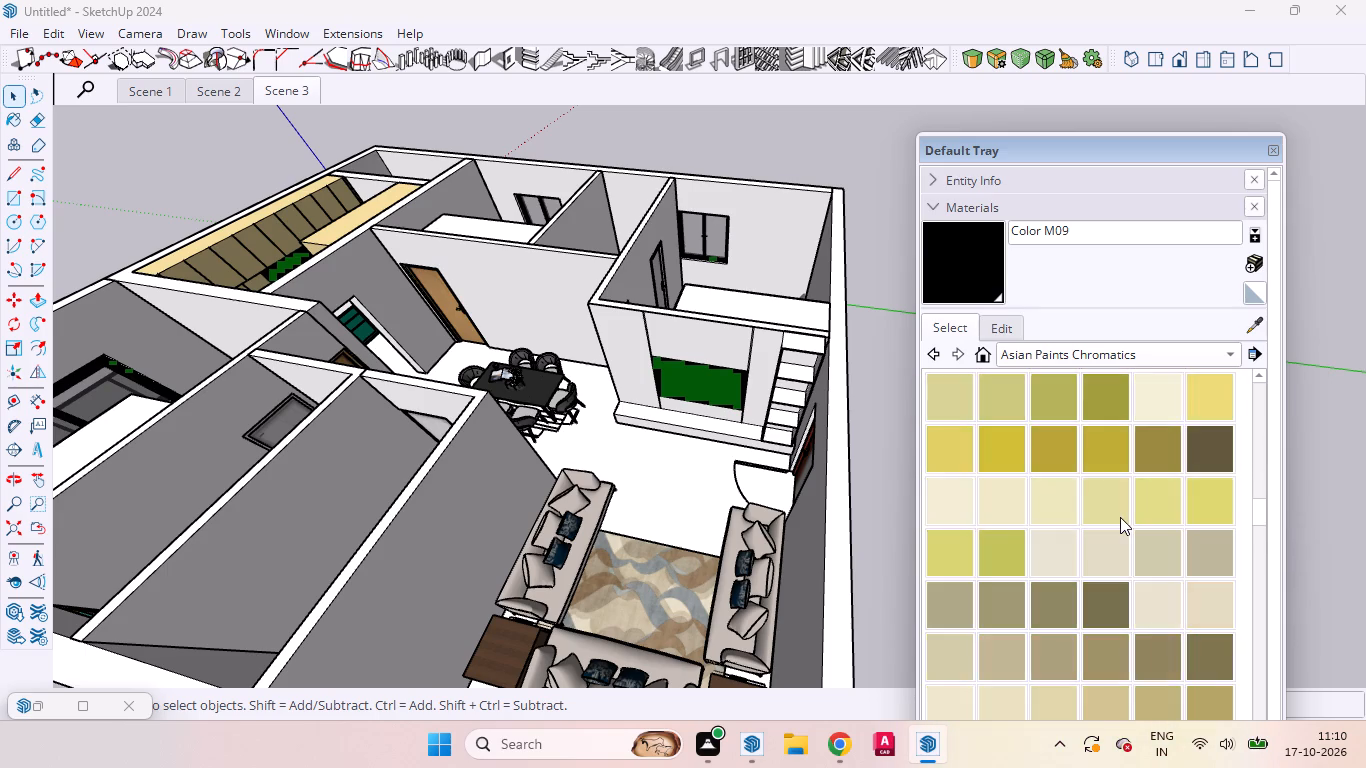
scroll(1120, 517, down, 8)
scroll(1120, 517, up, 1)
scroll(1120, 517, down, 1)
scroll(1120, 517, up, 5)
scroll(1120, 517, down, 6)
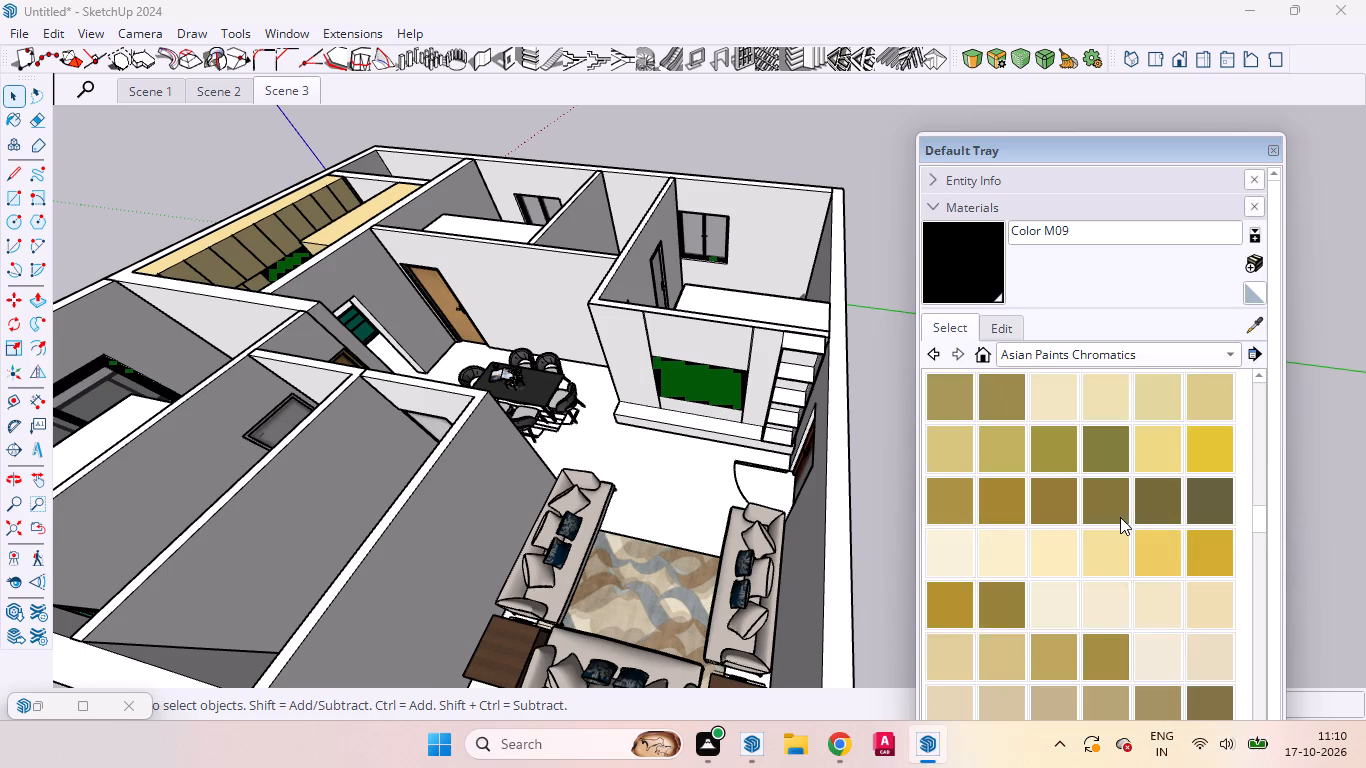
scroll(1120, 517, down, 1)
click(1001, 452)
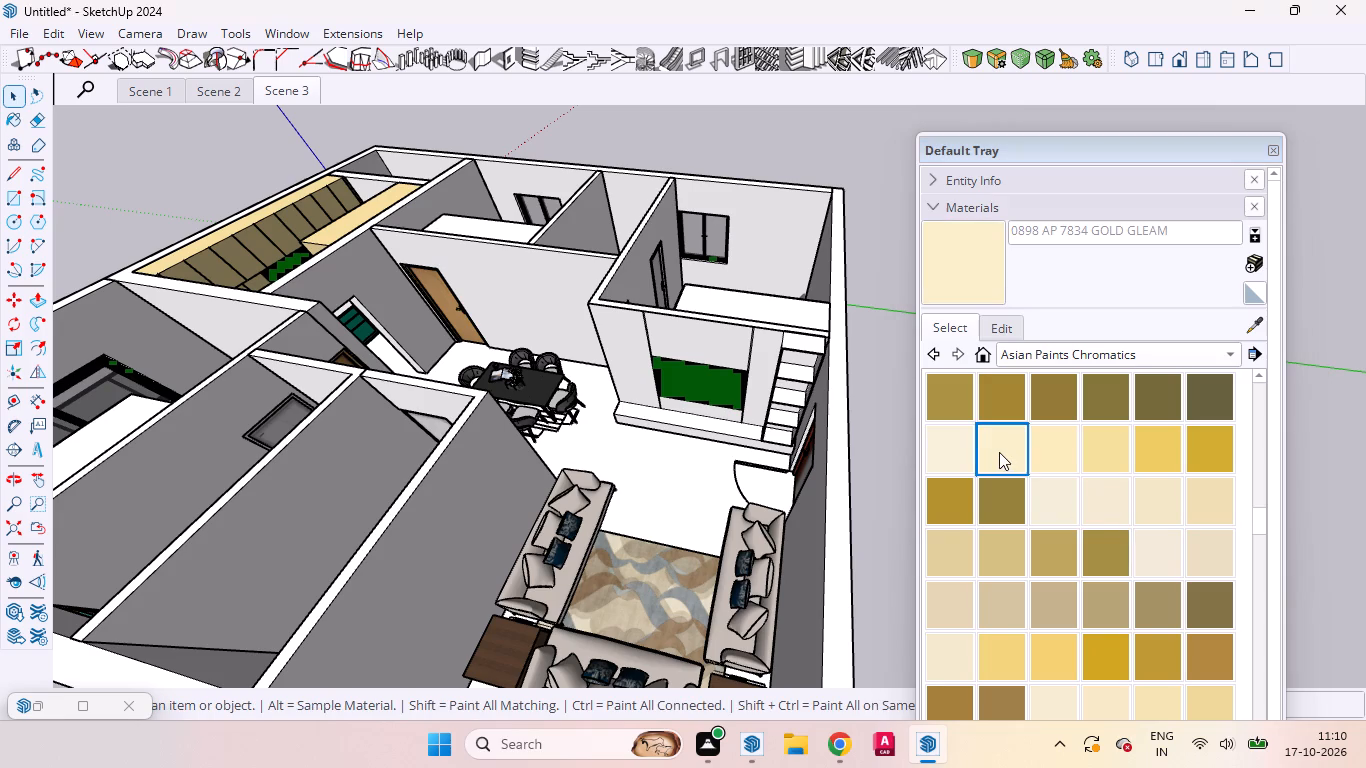
click(952, 436)
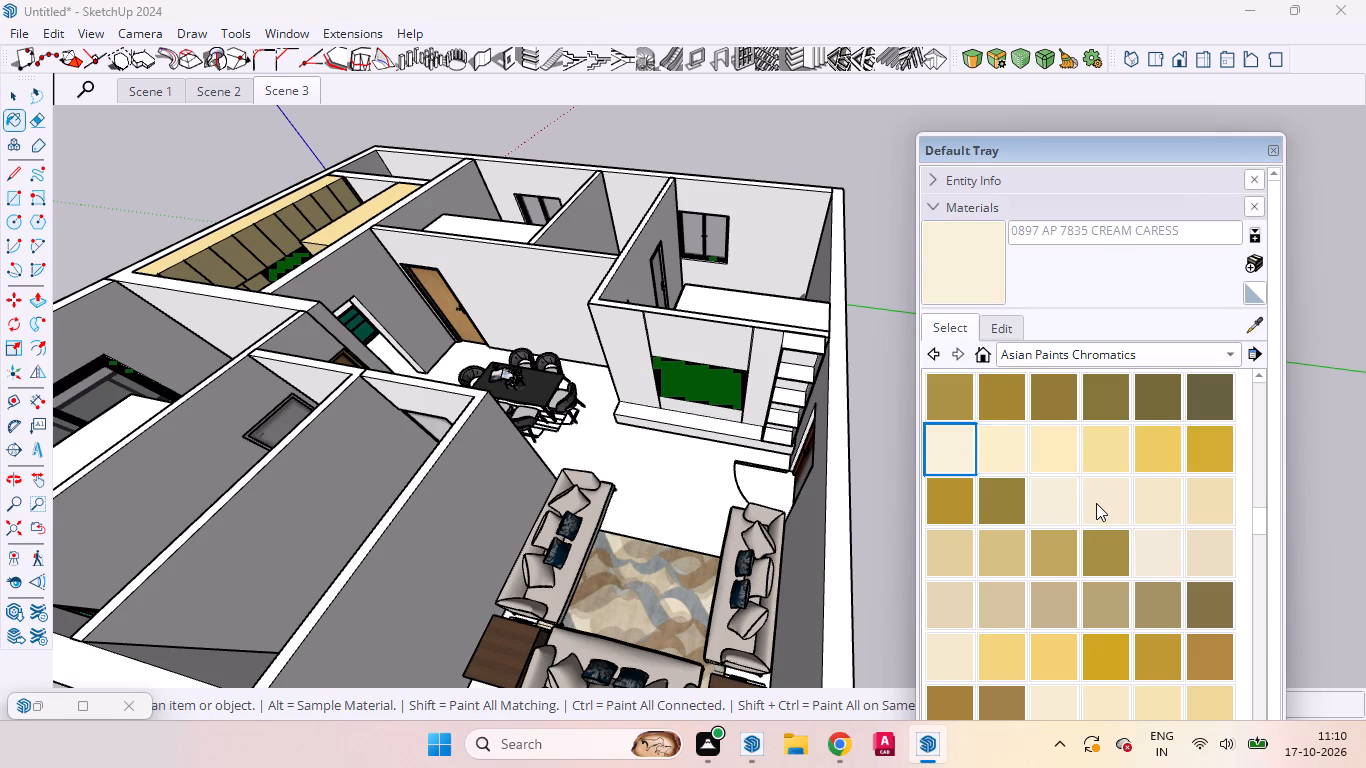
click(1098, 501)
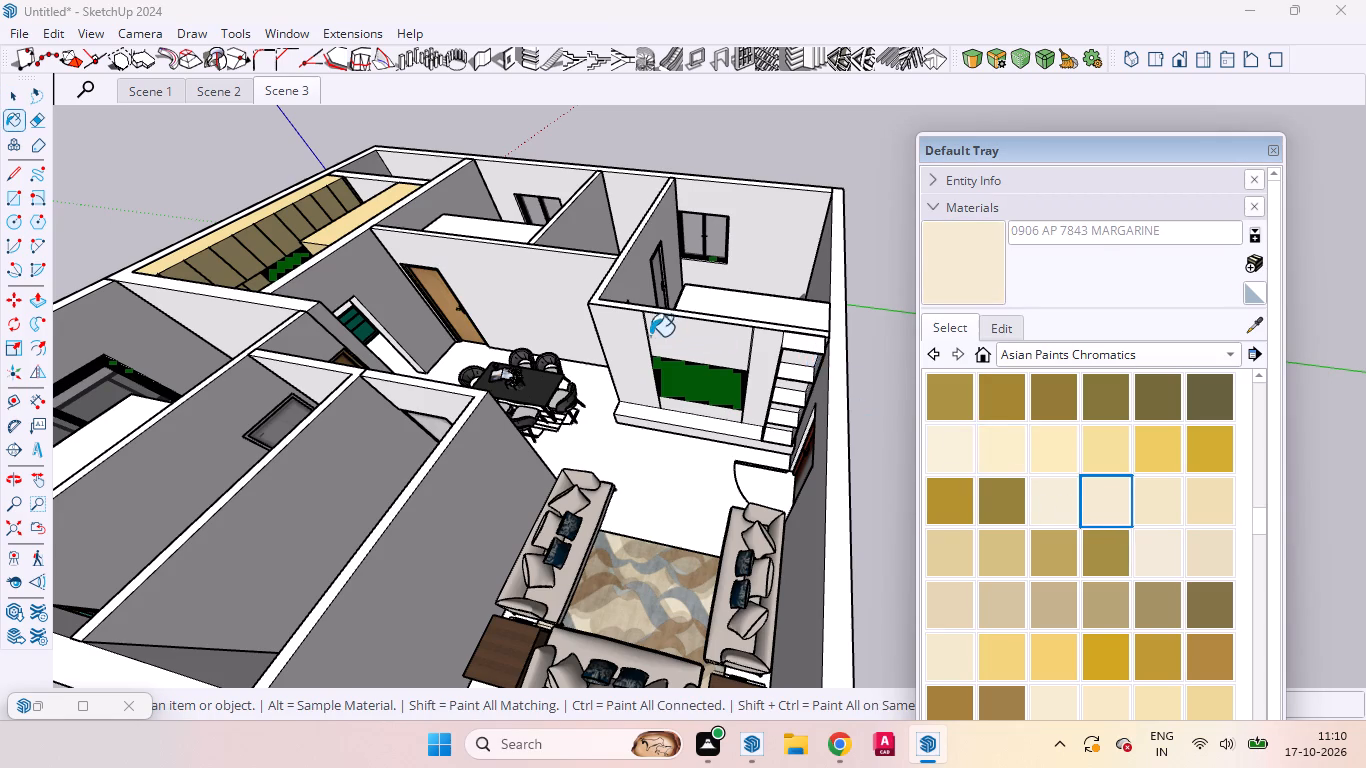
scroll(647, 334, up, 7)
scroll(606, 337, down, 1)
click(602, 325)
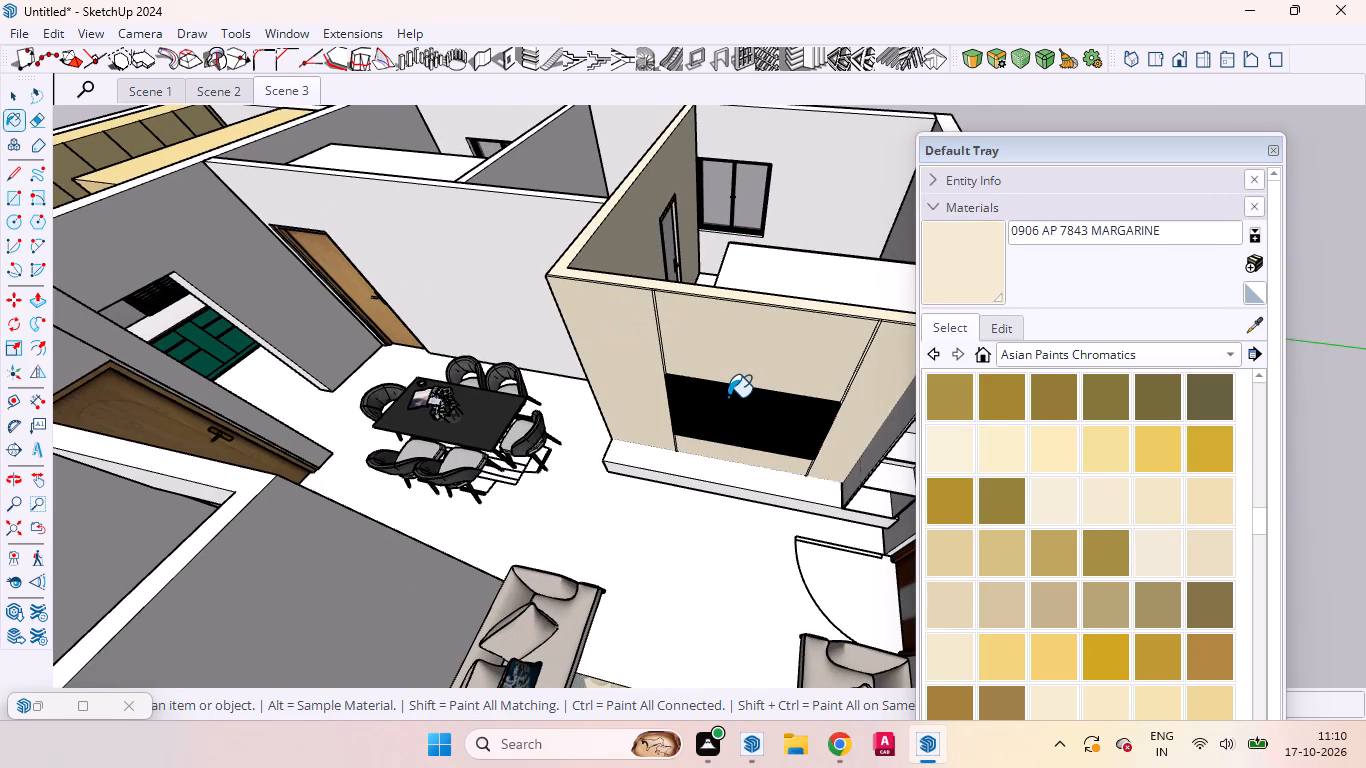
Undo the MARGARINE paint on the strip wall.
key(ctrl+z)
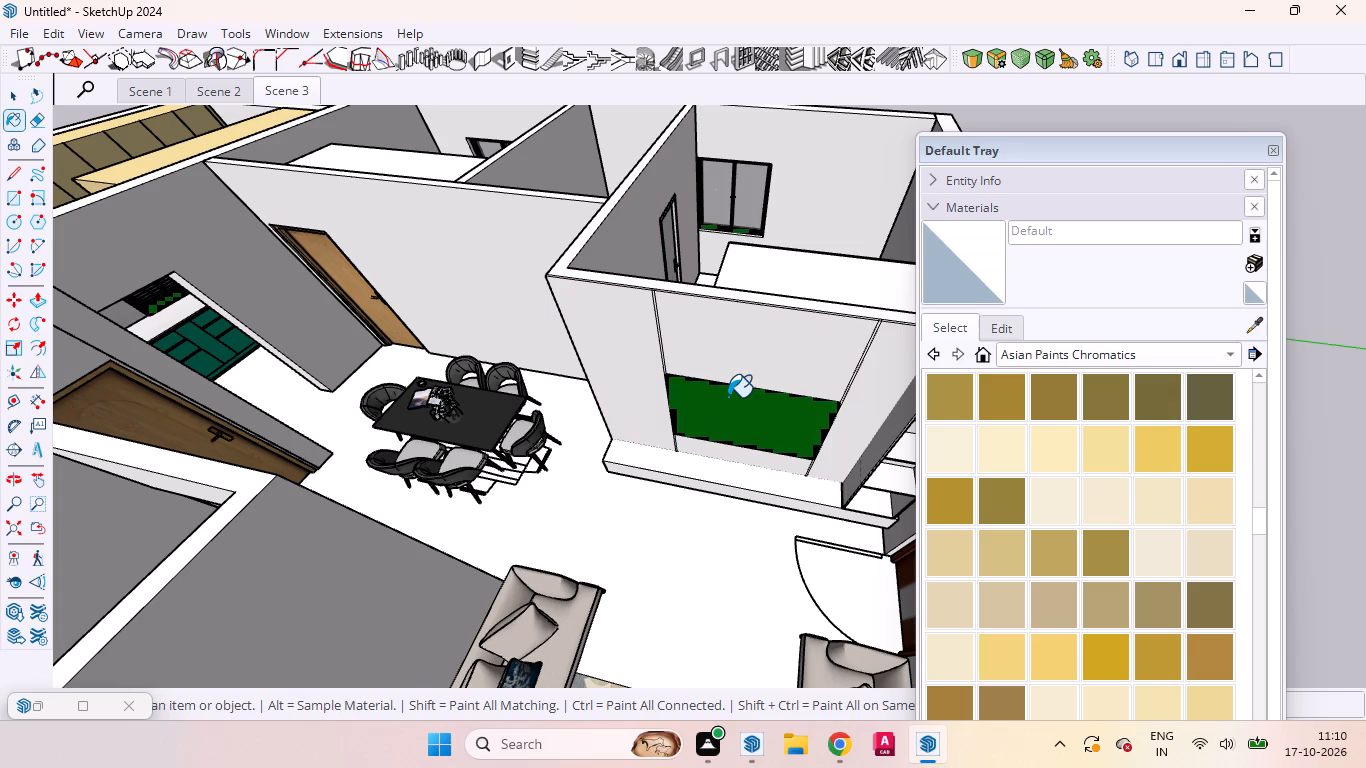
Inside the strip wall group, paint the selected front faces with 0916 AP 7849 PEBBLE MOSS from Asian Paints Chromatics.
key(space)
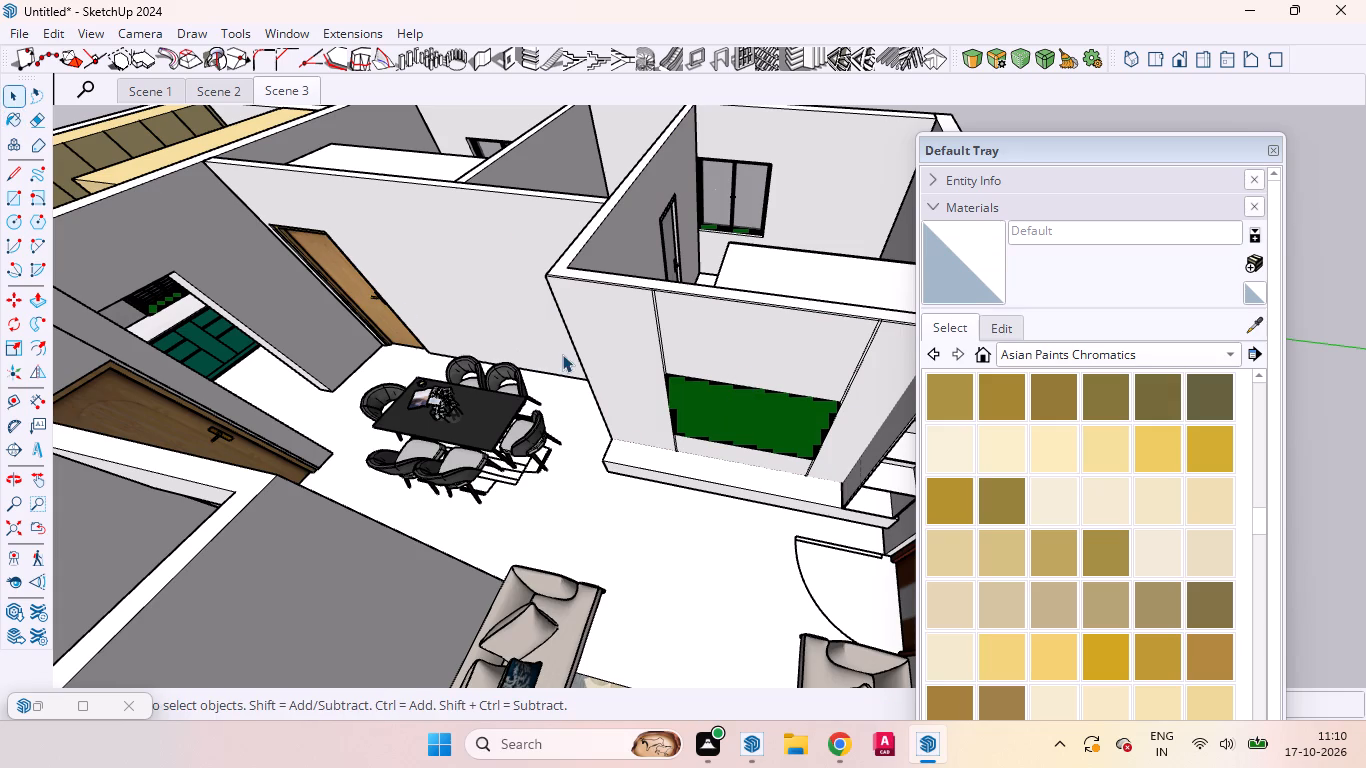
click(566, 351)
click(572, 345)
click(598, 332)
double_click(611, 330)
click(591, 338)
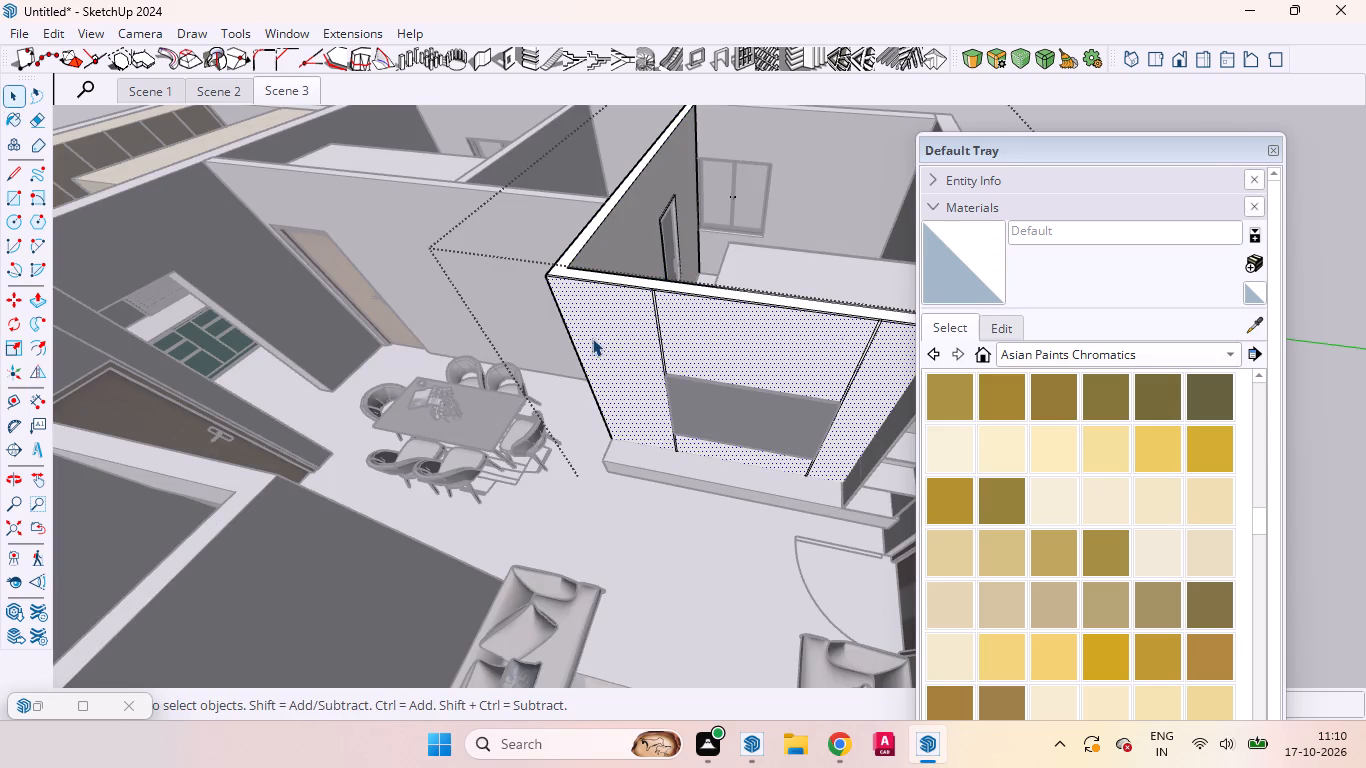
scroll(1125, 548, up, 2)
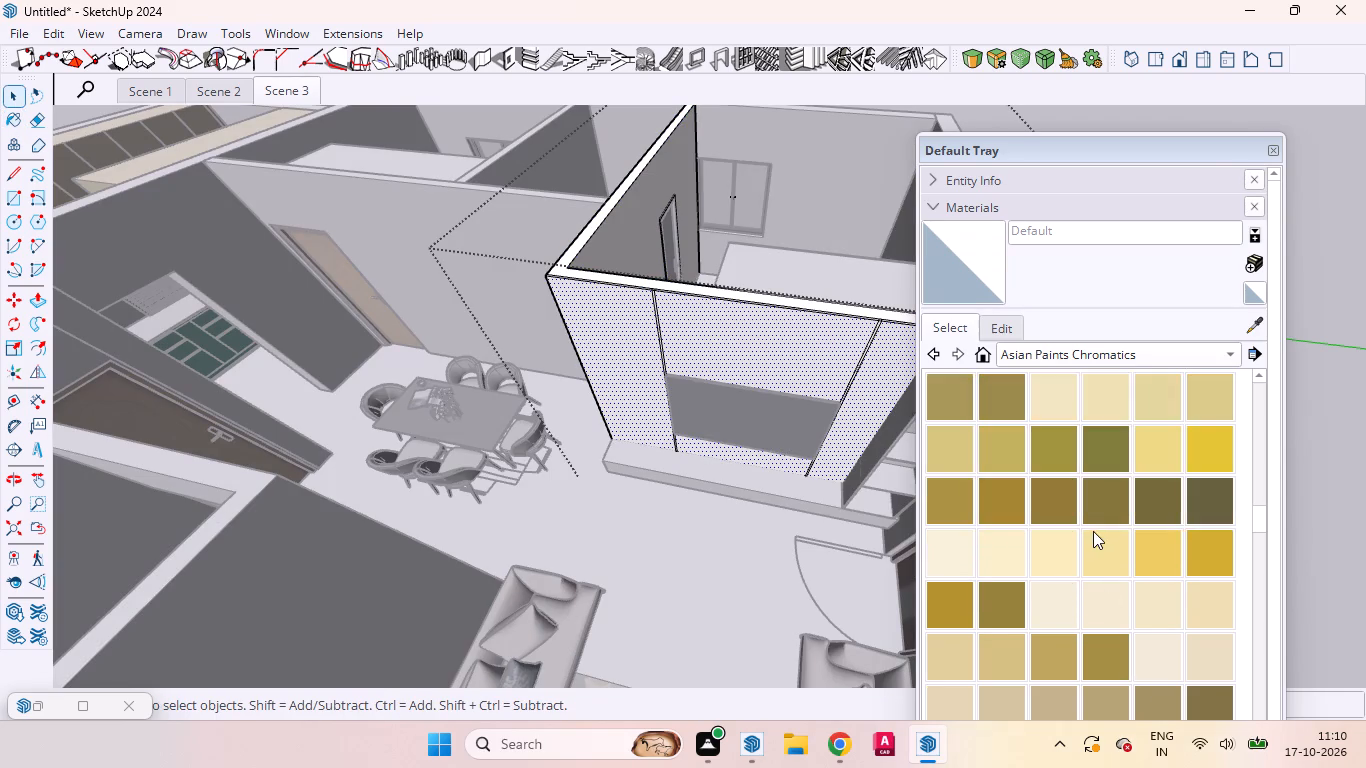
scroll(1092, 537, down, 3)
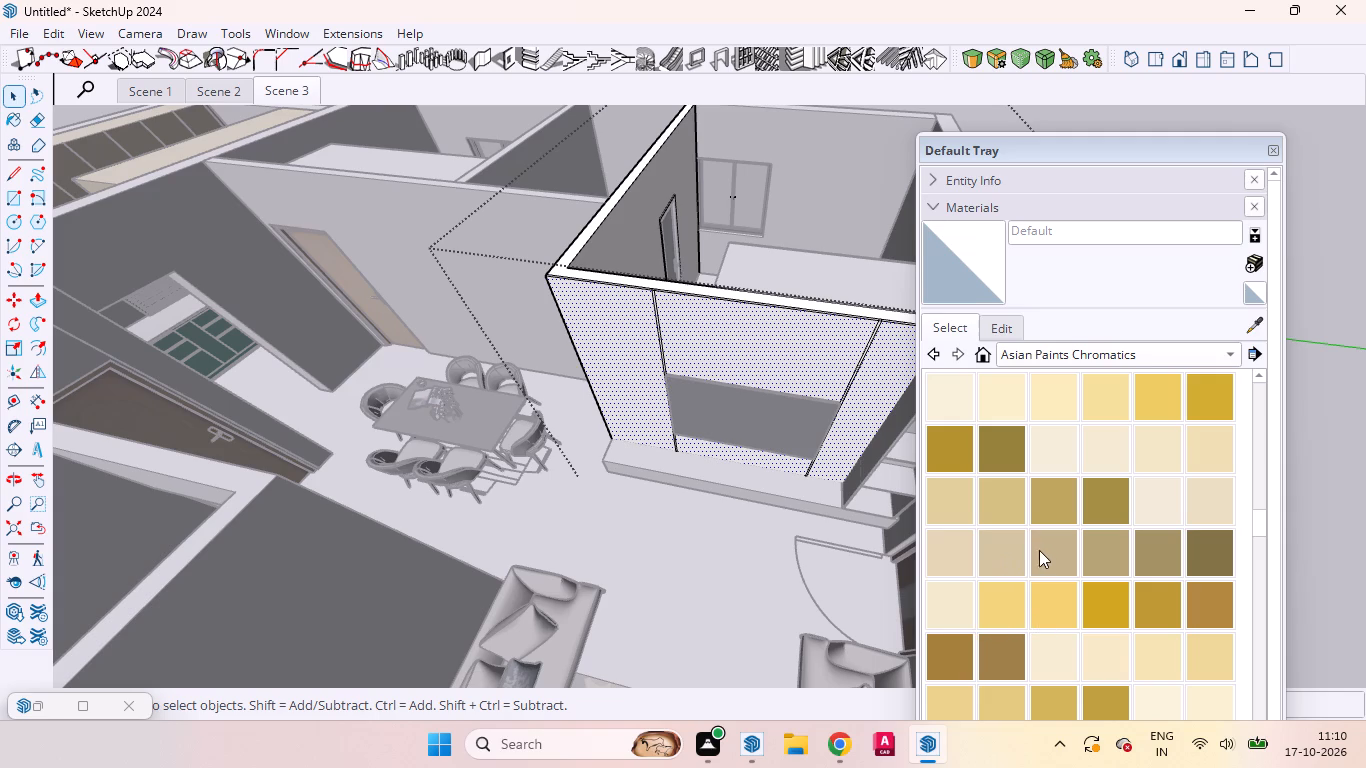
click(1005, 546)
scroll(711, 341, up, 4)
click(702, 327)
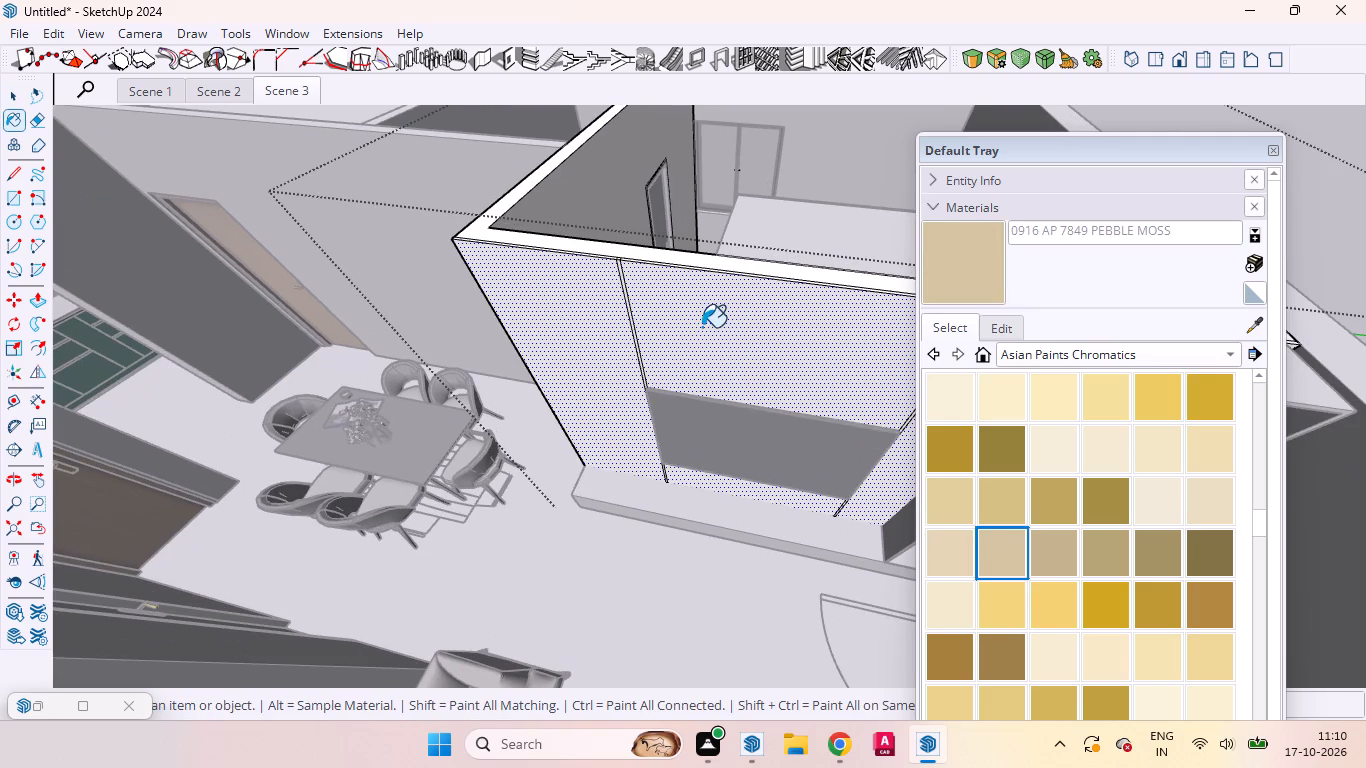
Paint the narrow top faces along the strip wall's front cladding with 0916 AP 7849 PEBBLE MOSS.
scroll(676, 496, up, 3)
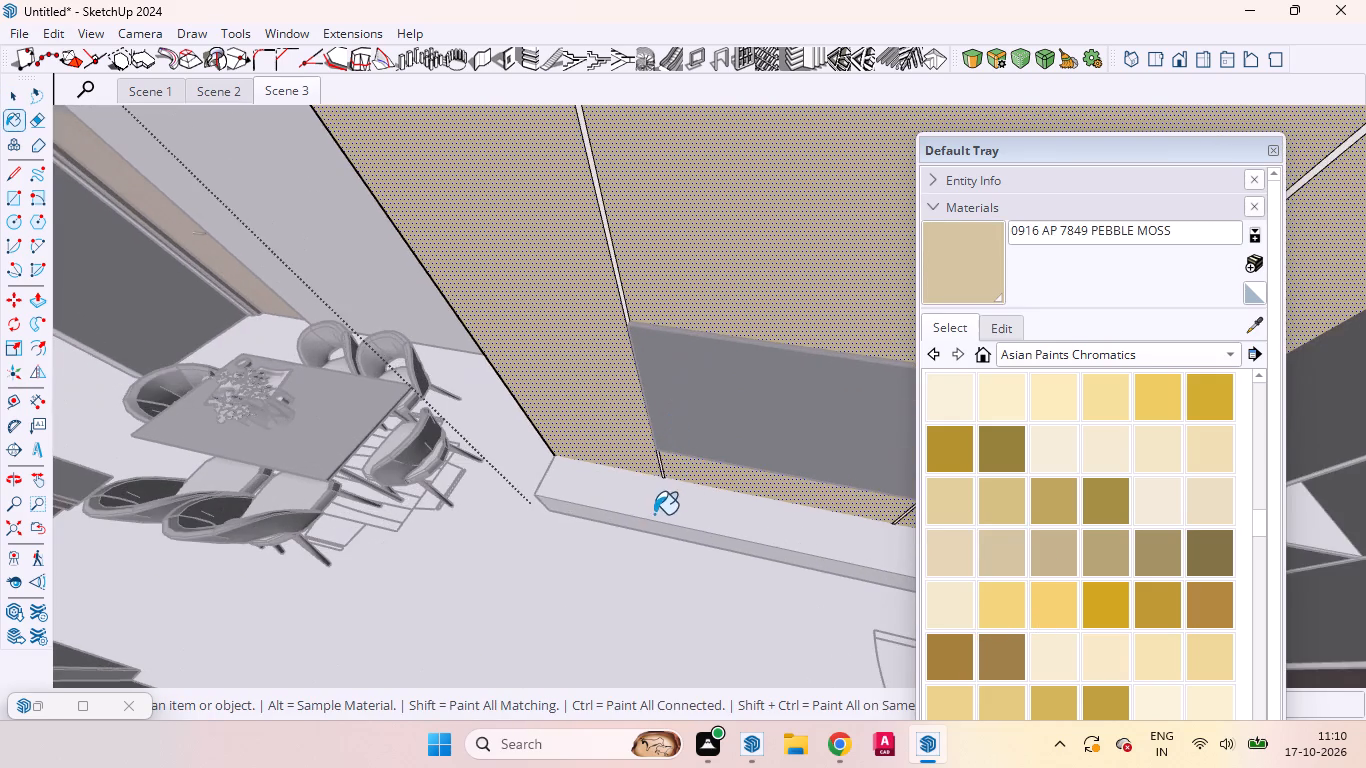
middle_drag(654, 514, 699, 461)
scroll(672, 496, up, 4)
click(657, 506)
scroll(560, 470, down, 5)
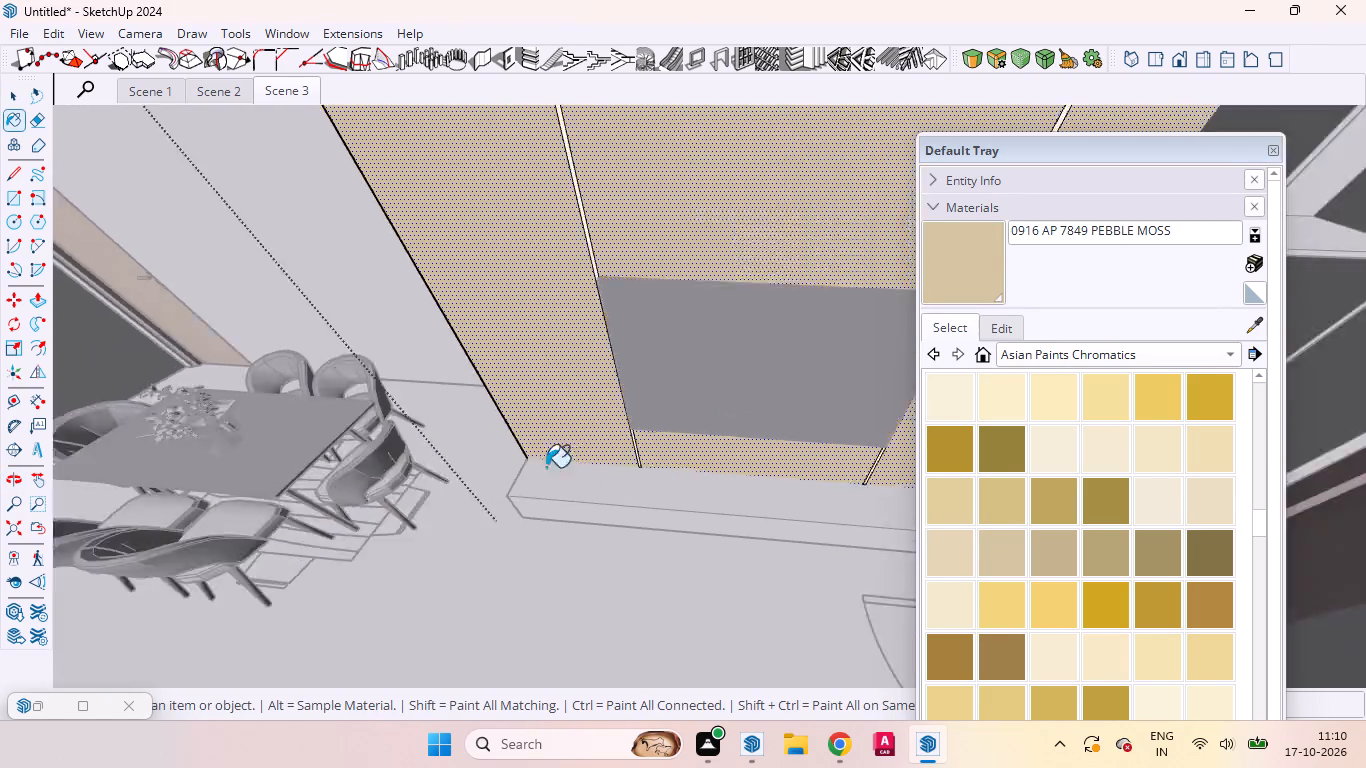
scroll(546, 467, down, 10)
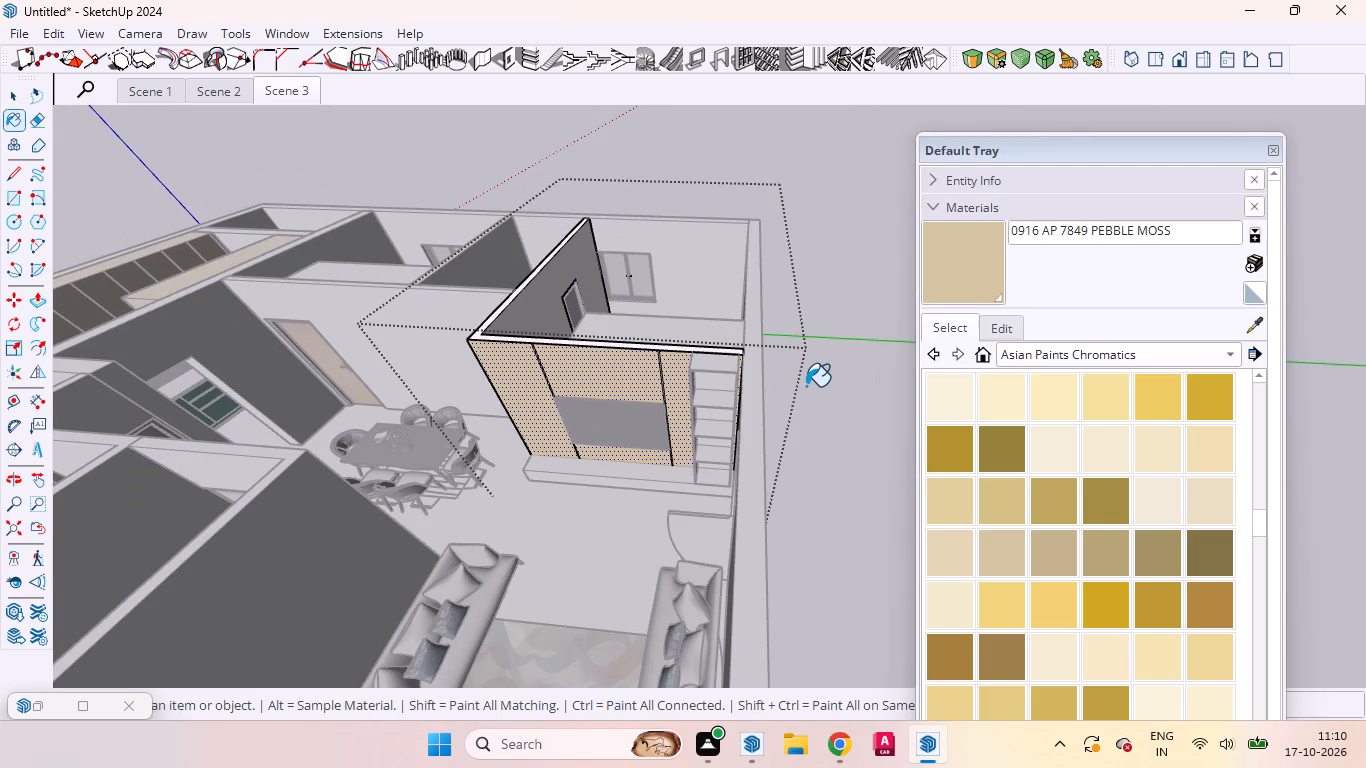
scroll(455, 275, up, 2)
scroll(452, 290, down, 1)
scroll(466, 335, up, 16)
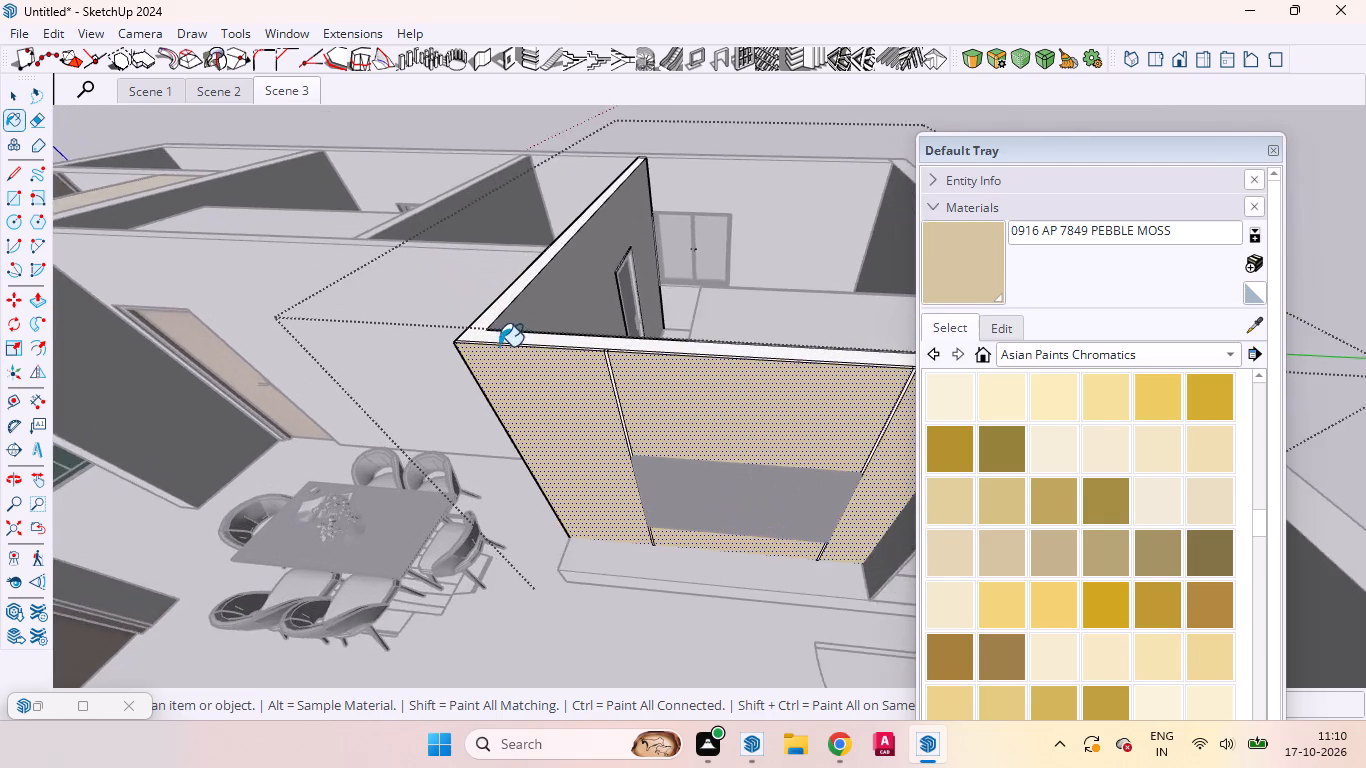
scroll(499, 346, up, 6)
scroll(591, 376, down, 2)
scroll(591, 376, up, 1)
scroll(592, 376, down, 1)
scroll(593, 376, up, 18)
scroll(567, 342, down, 1)
scroll(572, 362, up, 4)
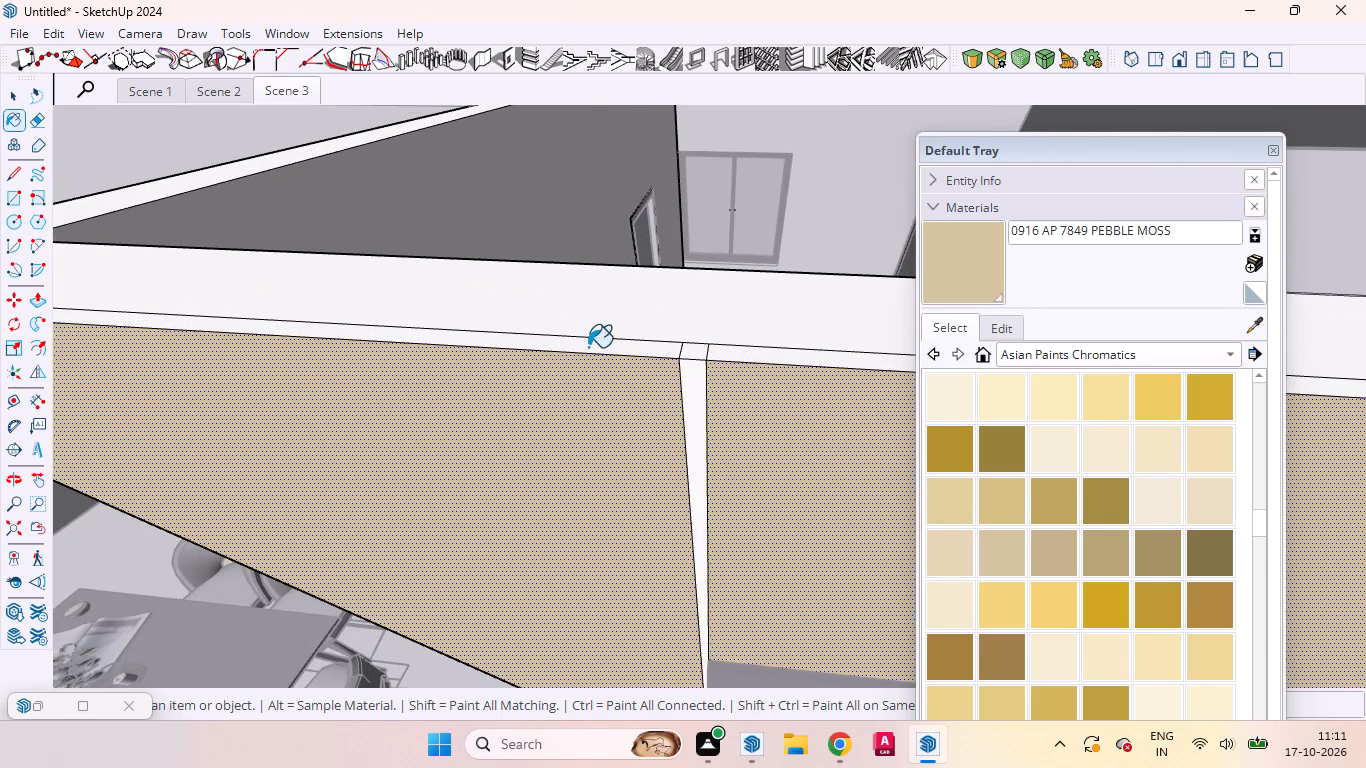
click(592, 344)
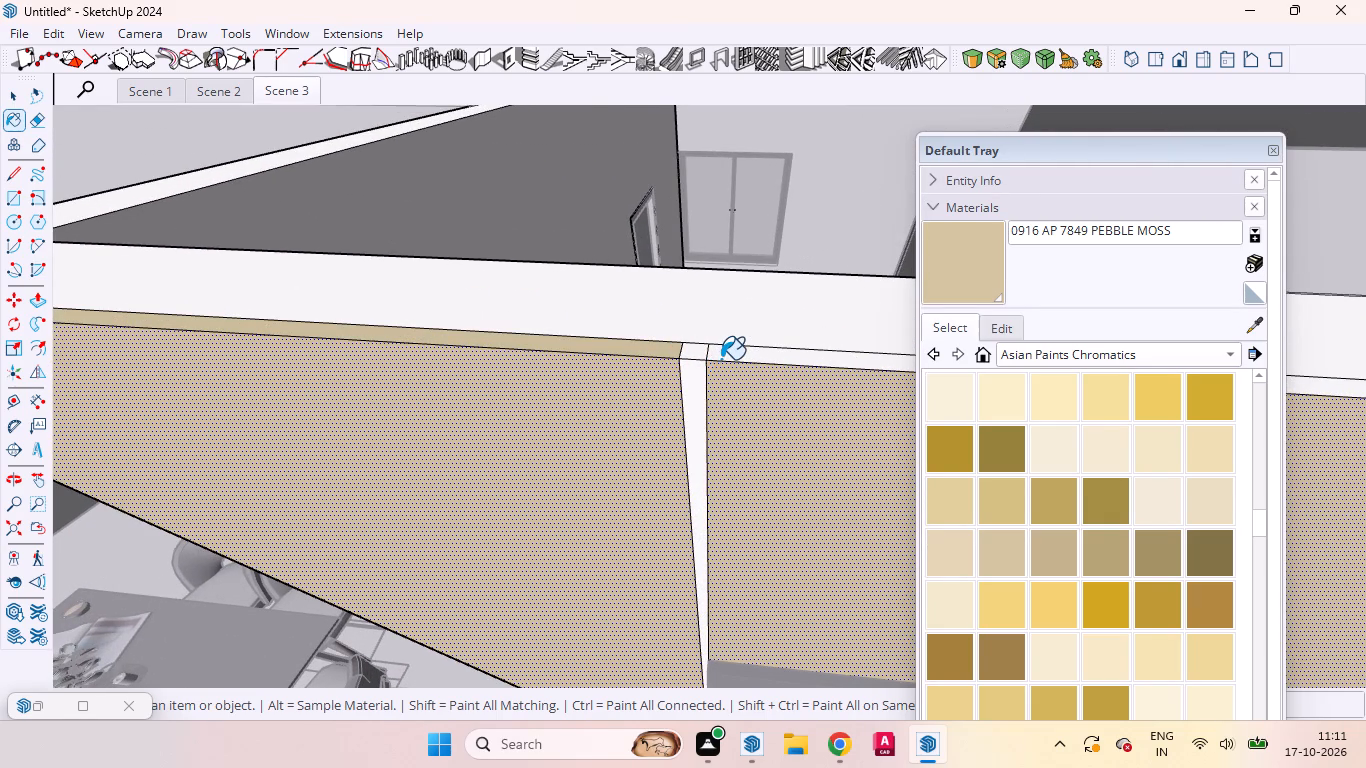
click(721, 359)
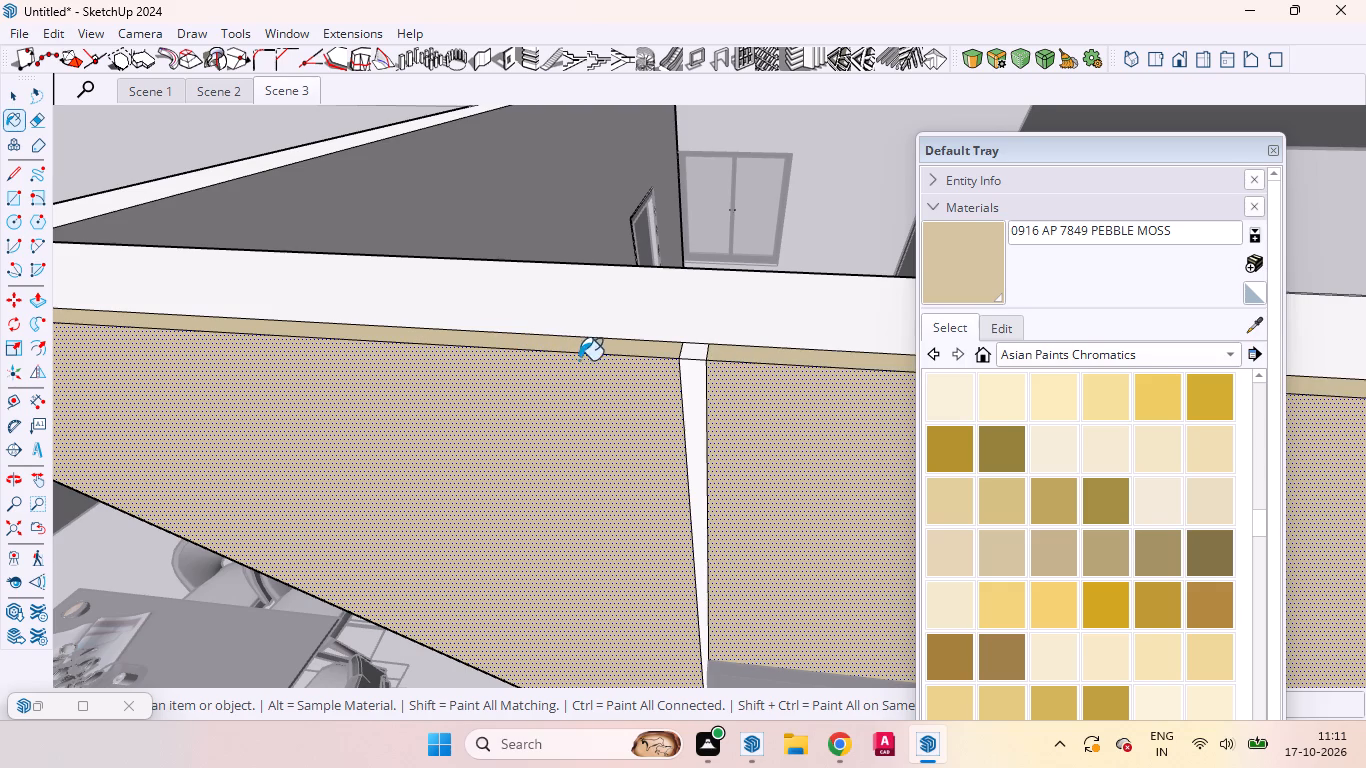
Paint the thin side face at the cladding's dining-side end with PEBBLE MOSS and leave the wall group.
scroll(598, 361, down, 4)
middle_drag(542, 441, 629, 376)
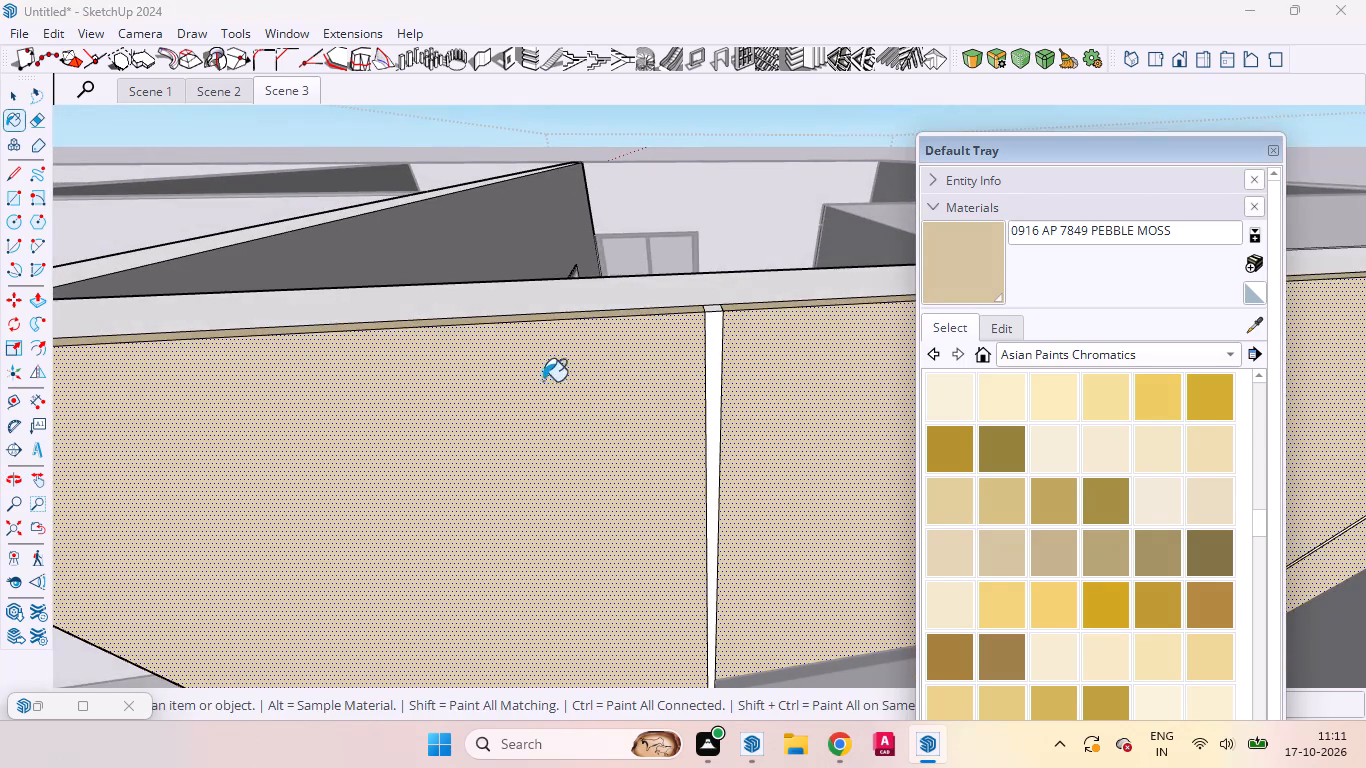
scroll(551, 381, down, 5)
scroll(440, 388, down, 4)
middle_drag(306, 434, 393, 426)
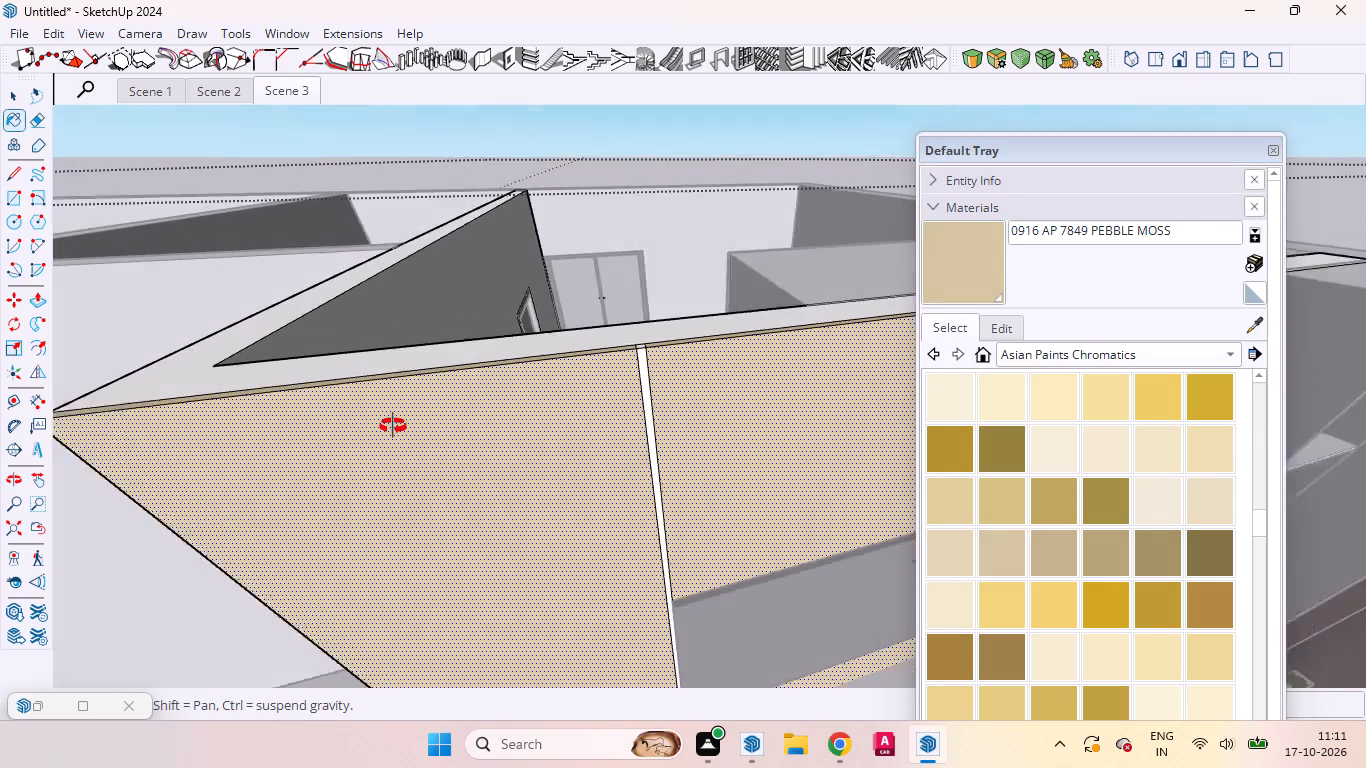
middle_drag(393, 426, 527, 398)
scroll(544, 386, down, 8)
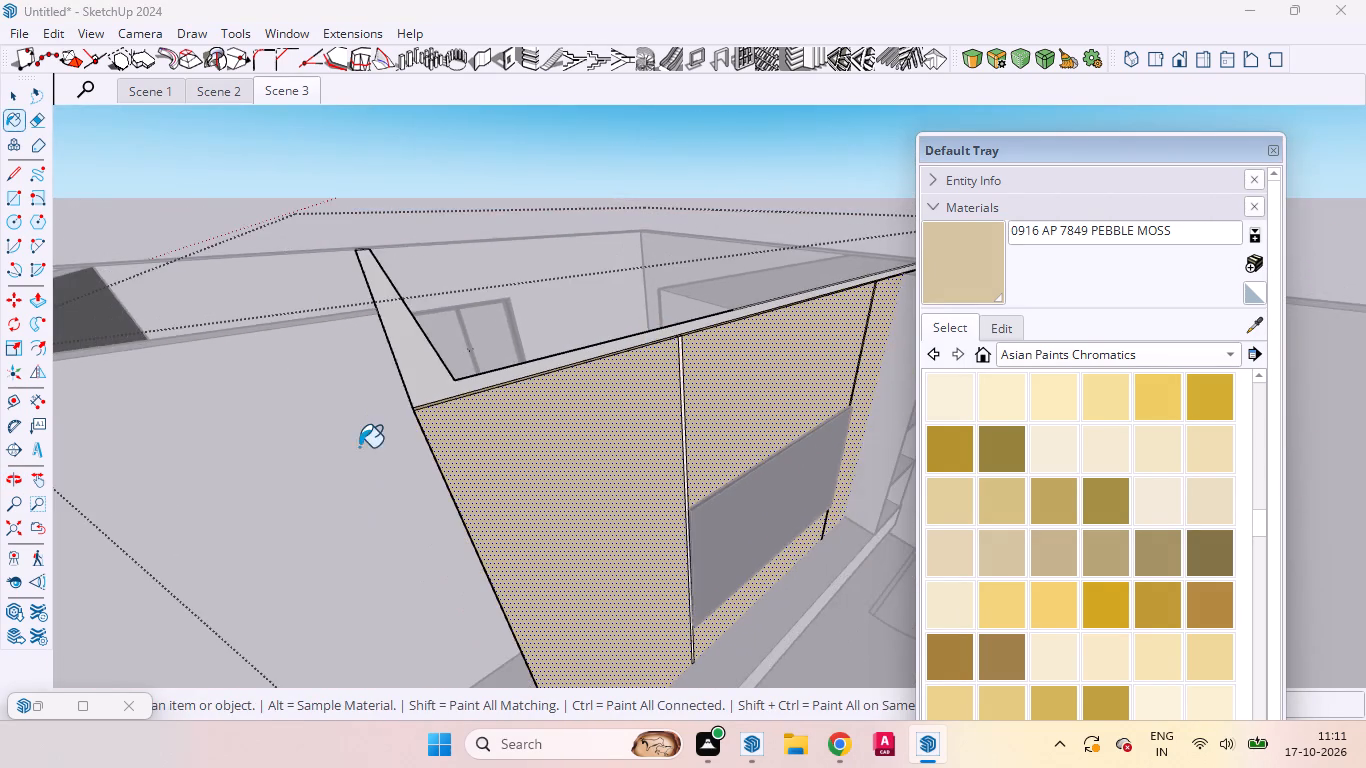
scroll(351, 451, up, 3)
scroll(442, 412, up, 15)
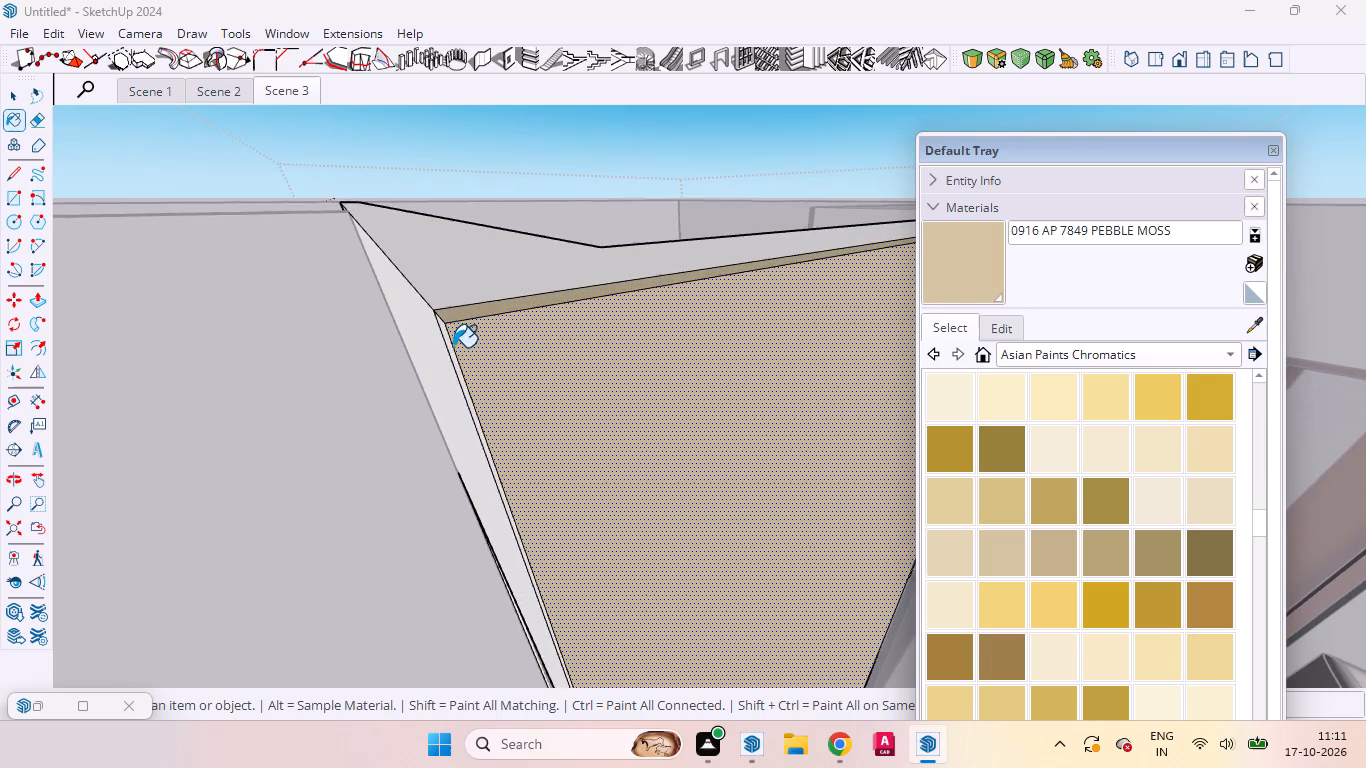
scroll(453, 347, up, 2)
scroll(453, 347, down, 1)
scroll(444, 347, up, 4)
click(443, 320)
scroll(434, 368, down, 4)
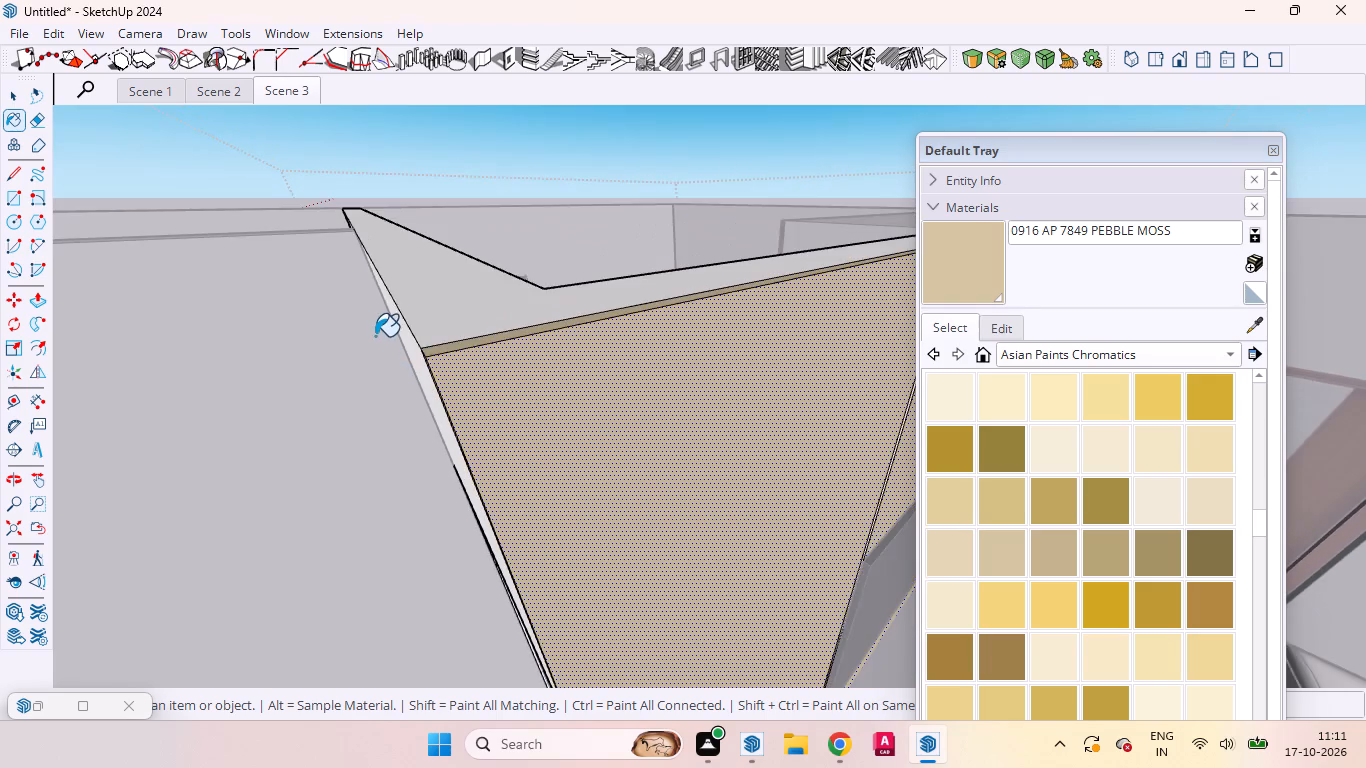
scroll(375, 336, down, 2)
scroll(378, 316, up, 3)
scroll(378, 316, down, 15)
scroll(390, 376, up, 1)
scroll(406, 359, down, 6)
middle_drag(562, 407, 492, 409)
key(space)
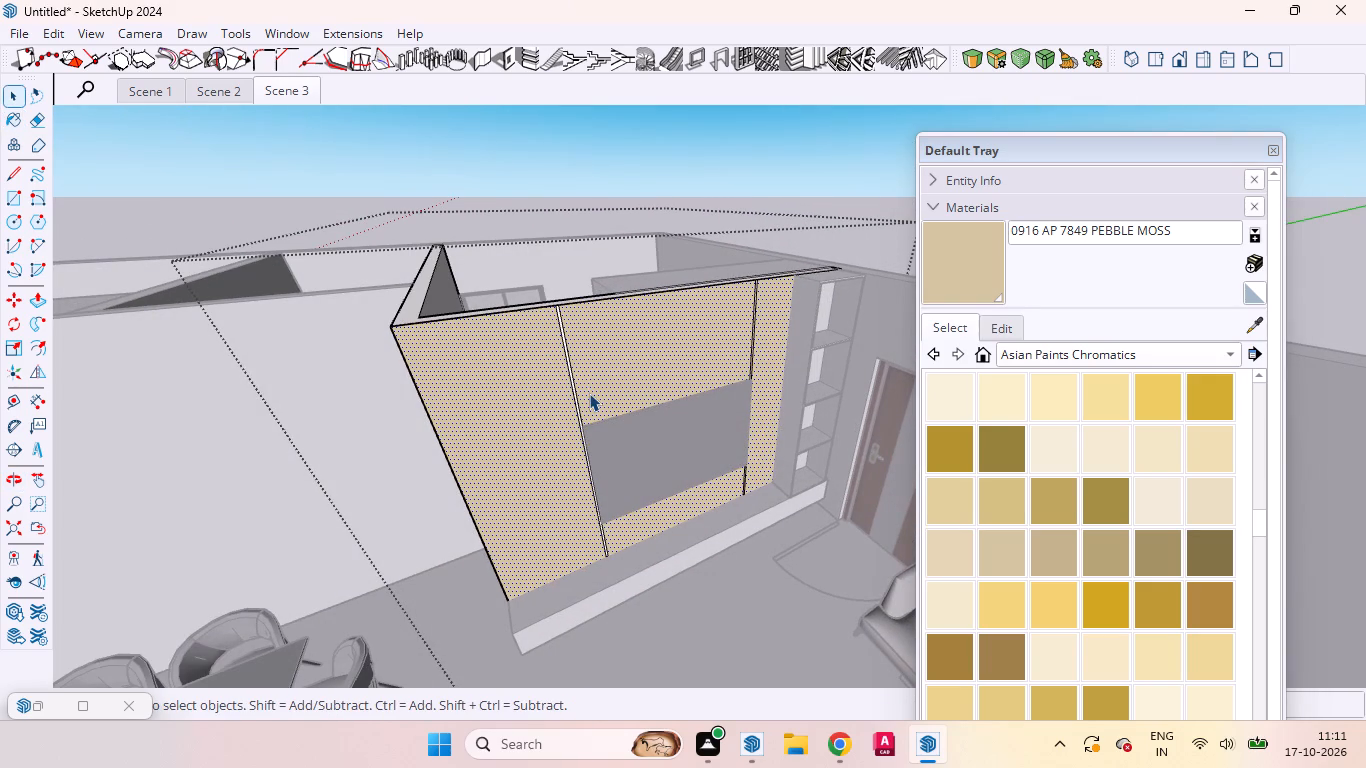
click(548, 168)
Paint the open shelf unit beside the strip wall with 0916 AP 7849 PEBBLE MOSS.
middle_drag(674, 439, 599, 305)
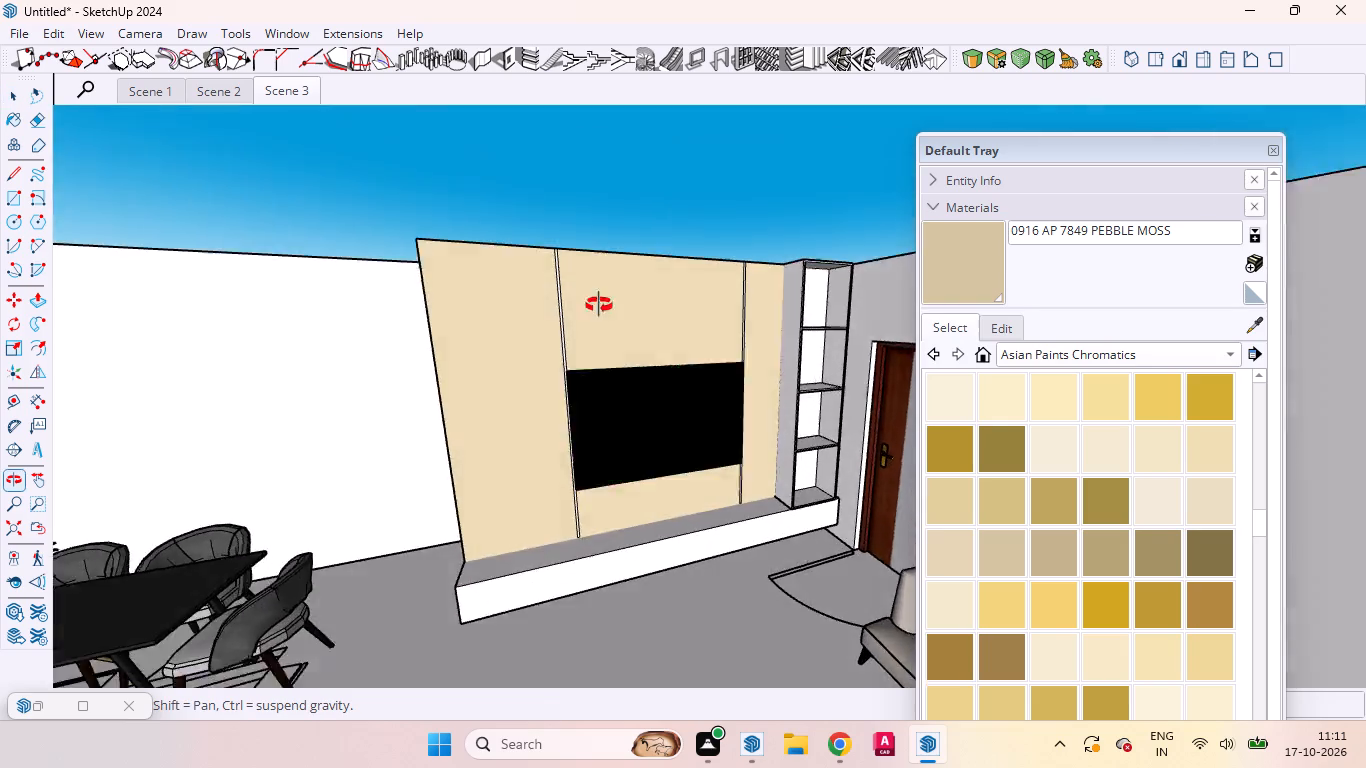
middle_drag(599, 305, 572, 278)
scroll(824, 350, up, 11)
middle_drag(773, 332, 821, 436)
click(978, 286)
click(800, 287)
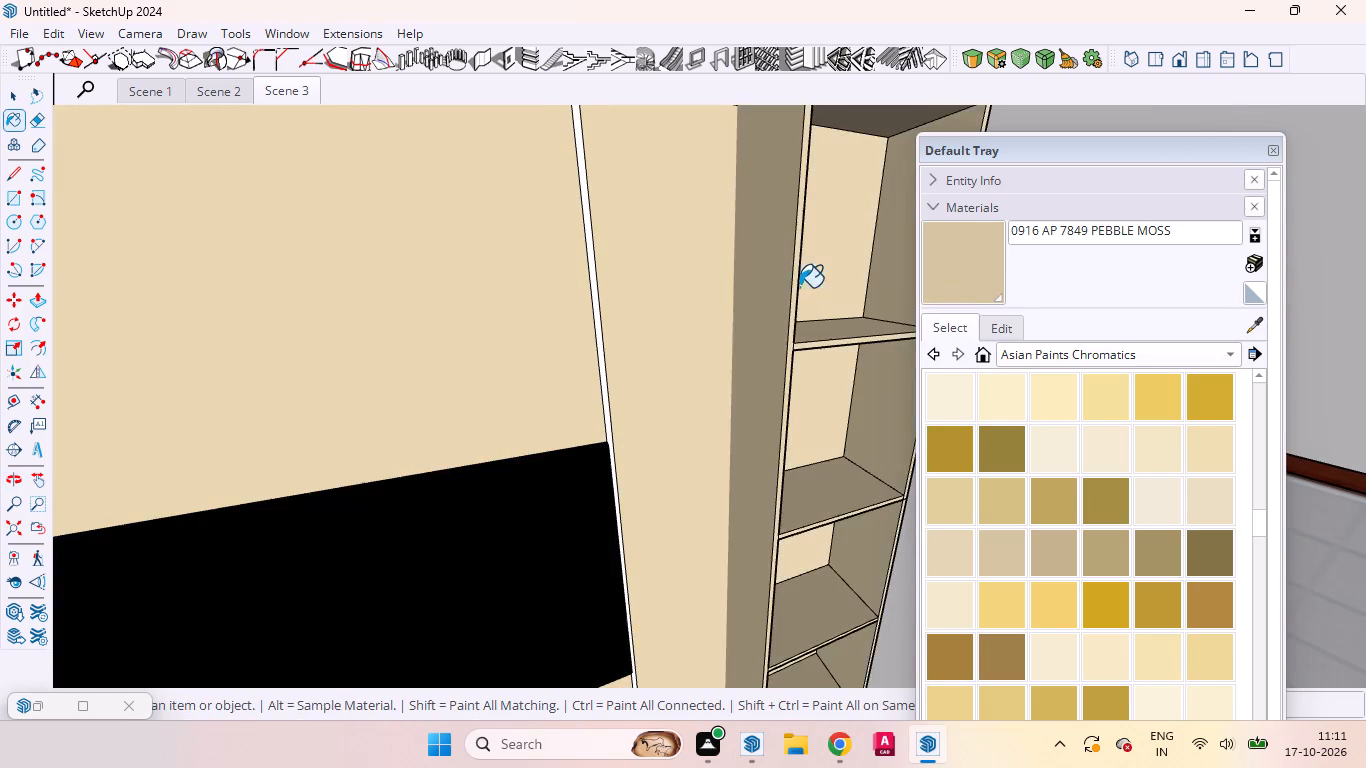
Paint the low ledge along the foot of the strip wall with 0916 AP 7849 PEBBLE MOSS.
scroll(709, 310, down, 9)
scroll(700, 325, up, 1)
scroll(700, 325, down, 1)
middle_drag(723, 348, 758, 460)
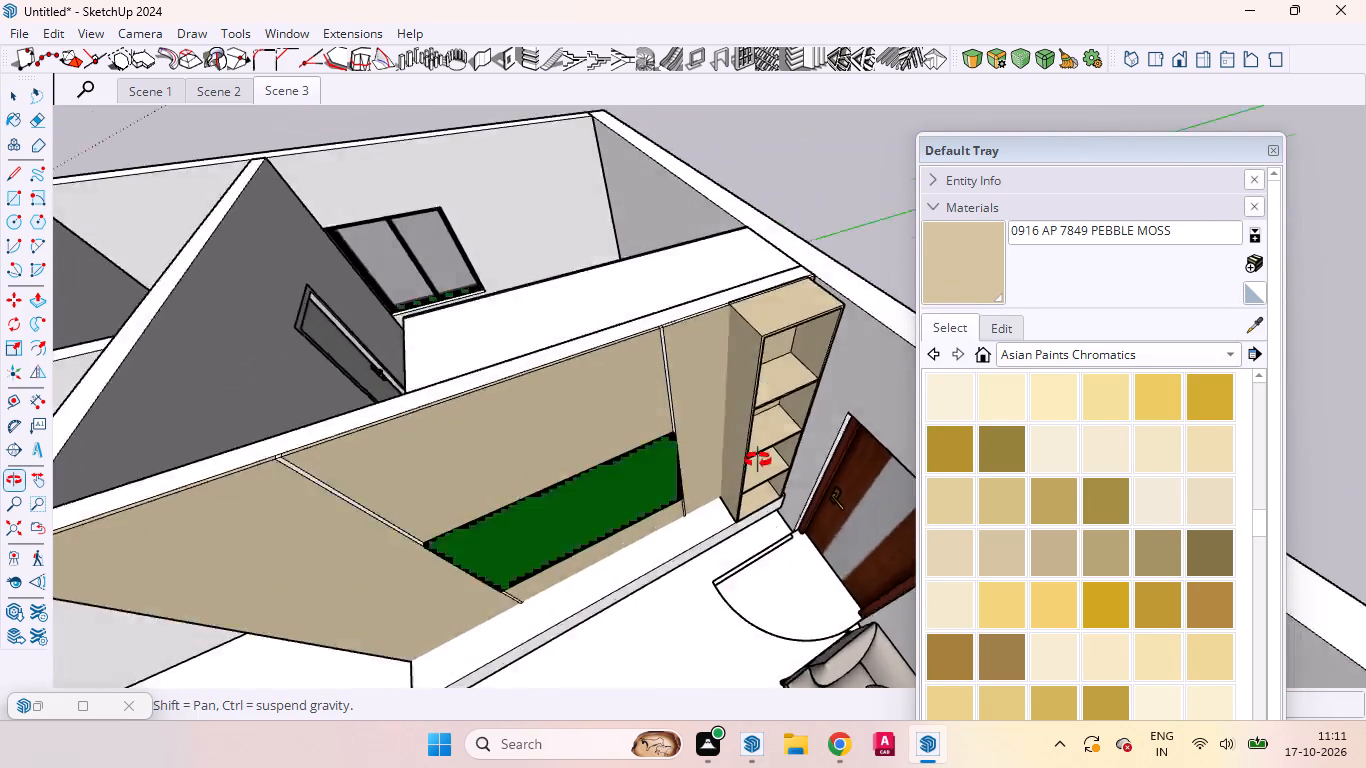
middle_drag(758, 460, 737, 361)
scroll(734, 349, down, 6)
scroll(649, 522, up, 6)
click(600, 467)
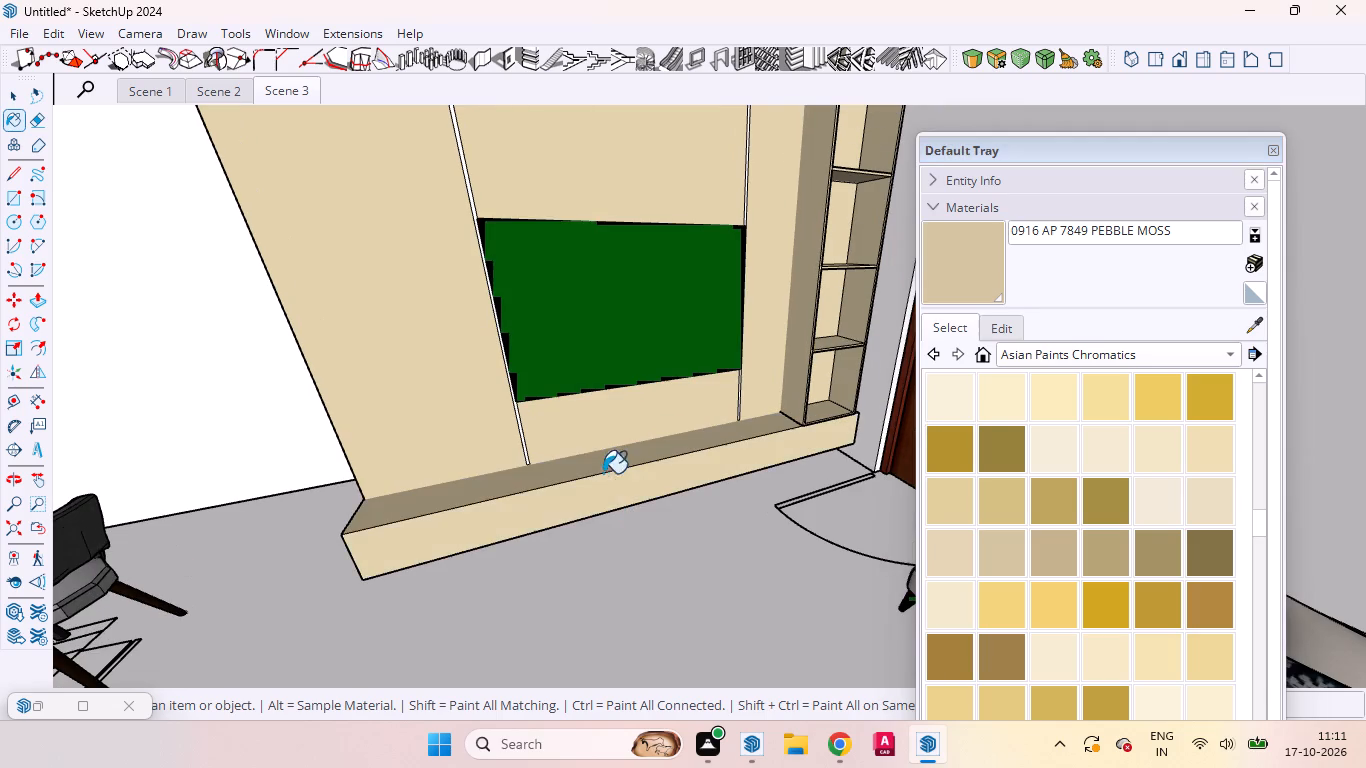
scroll(540, 532, up, 1)
middle_drag(540, 532, 522, 557)
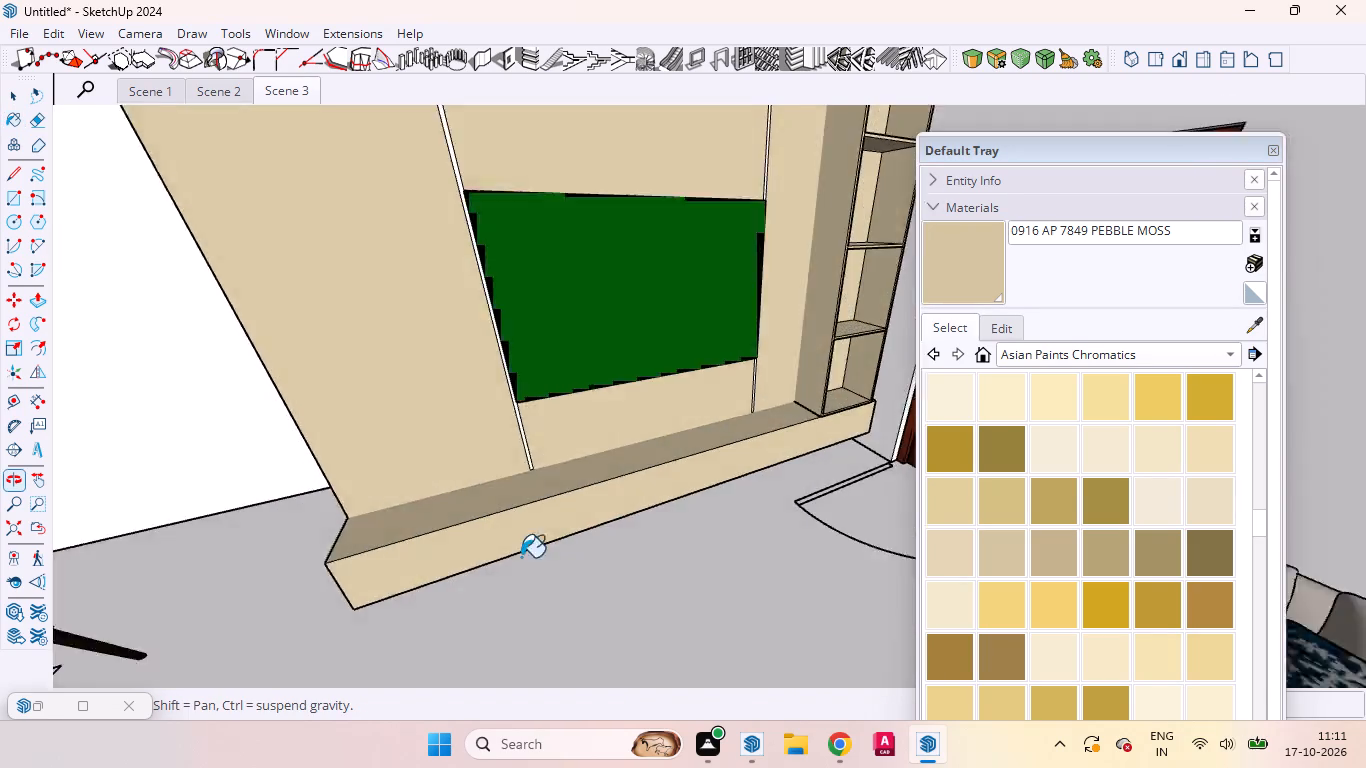
scroll(699, 514, down, 9)
key(space)
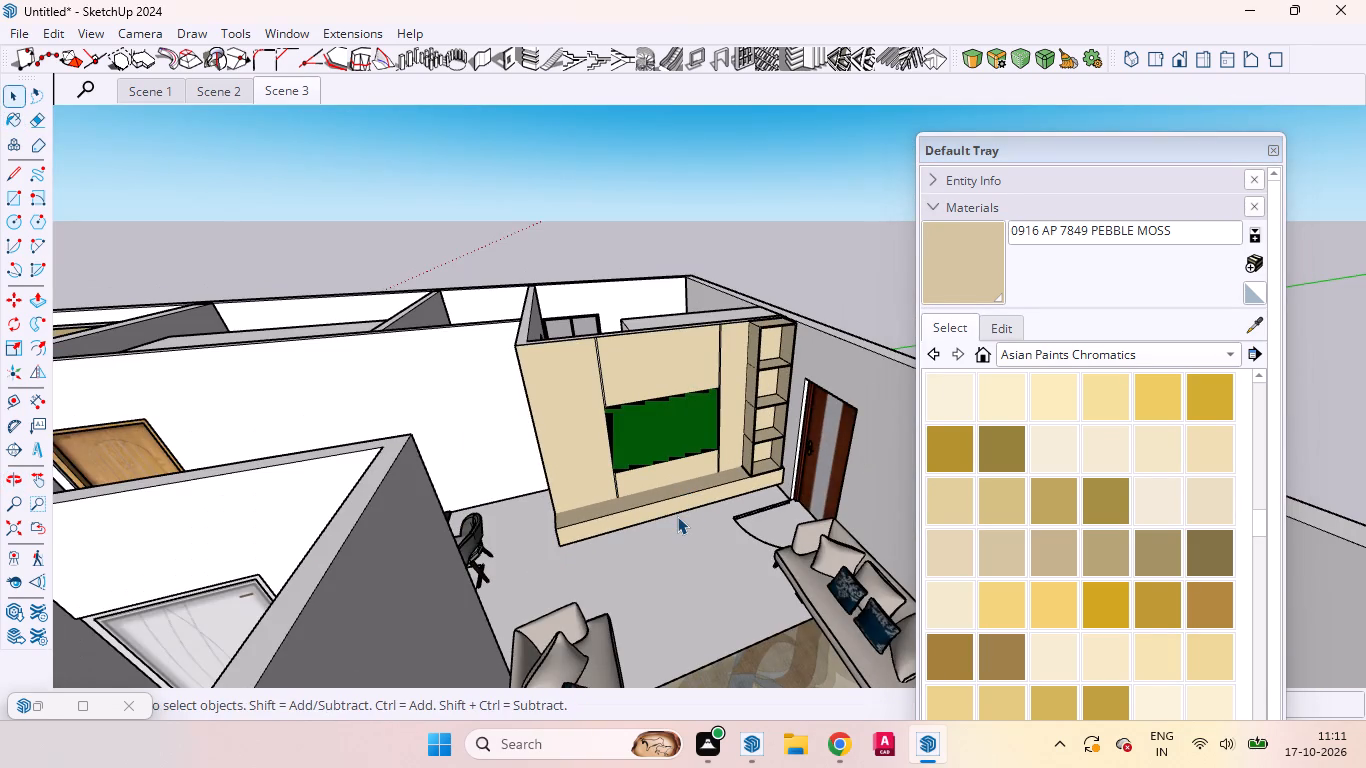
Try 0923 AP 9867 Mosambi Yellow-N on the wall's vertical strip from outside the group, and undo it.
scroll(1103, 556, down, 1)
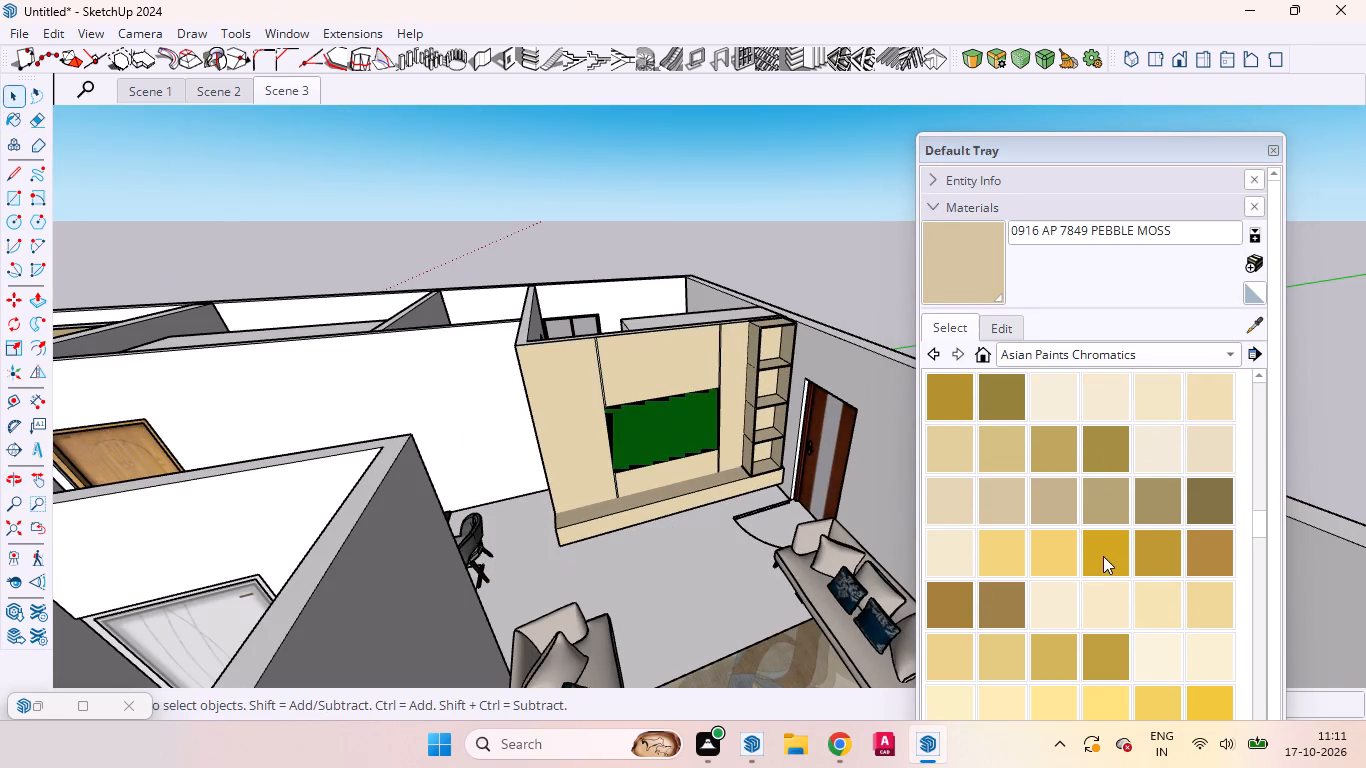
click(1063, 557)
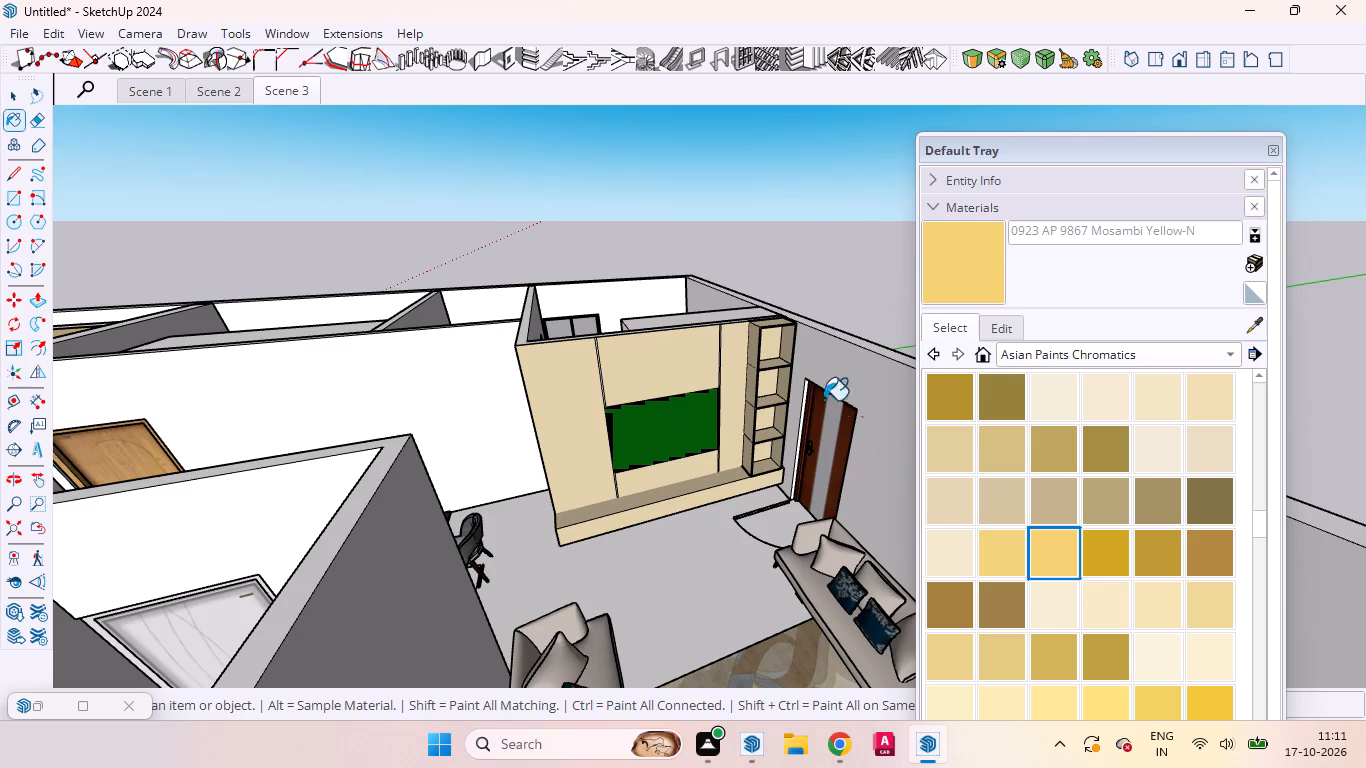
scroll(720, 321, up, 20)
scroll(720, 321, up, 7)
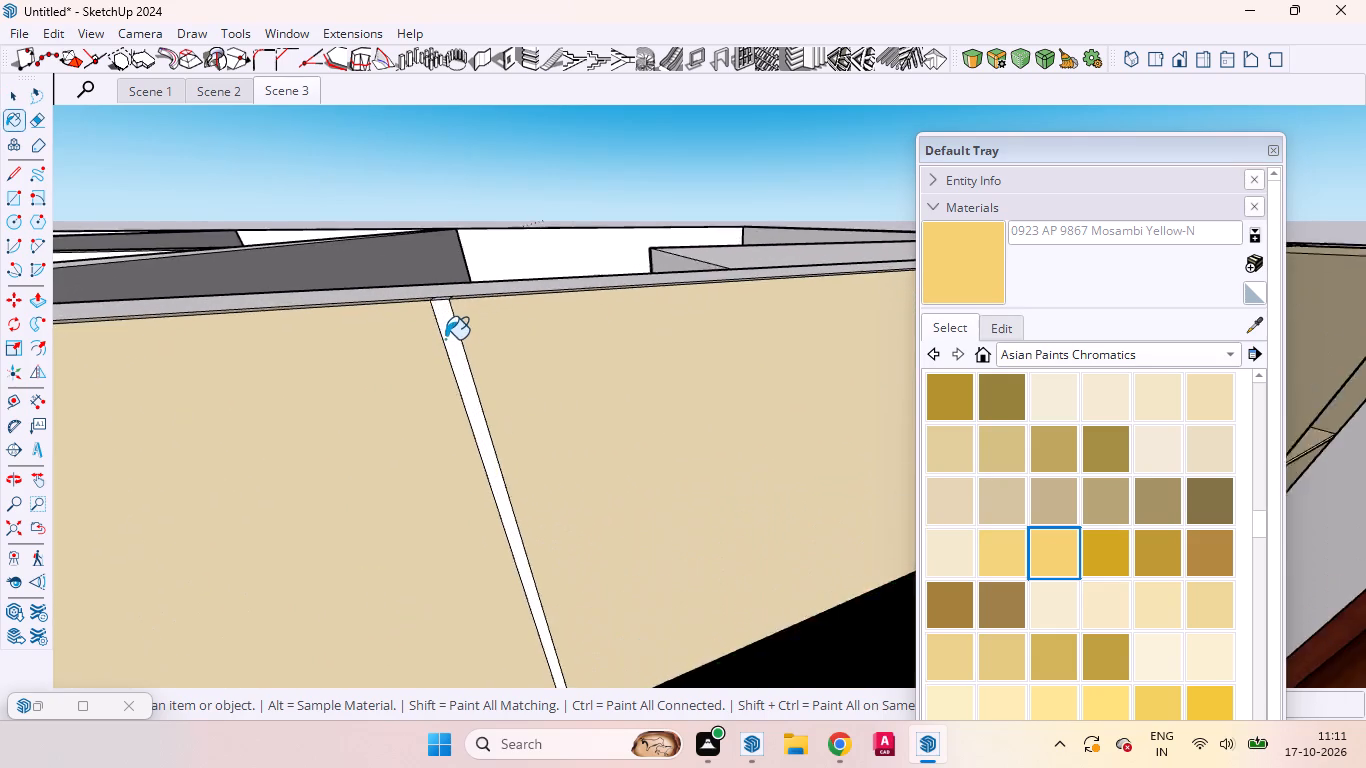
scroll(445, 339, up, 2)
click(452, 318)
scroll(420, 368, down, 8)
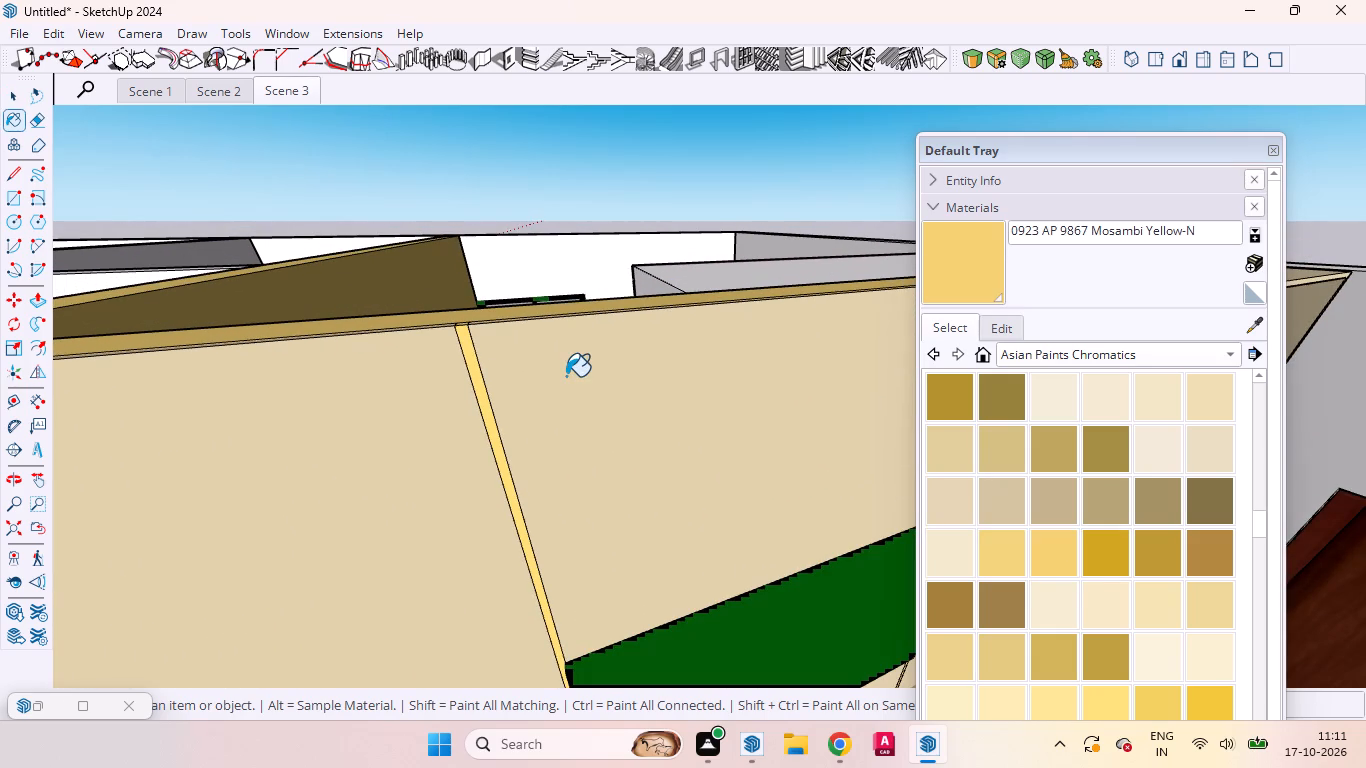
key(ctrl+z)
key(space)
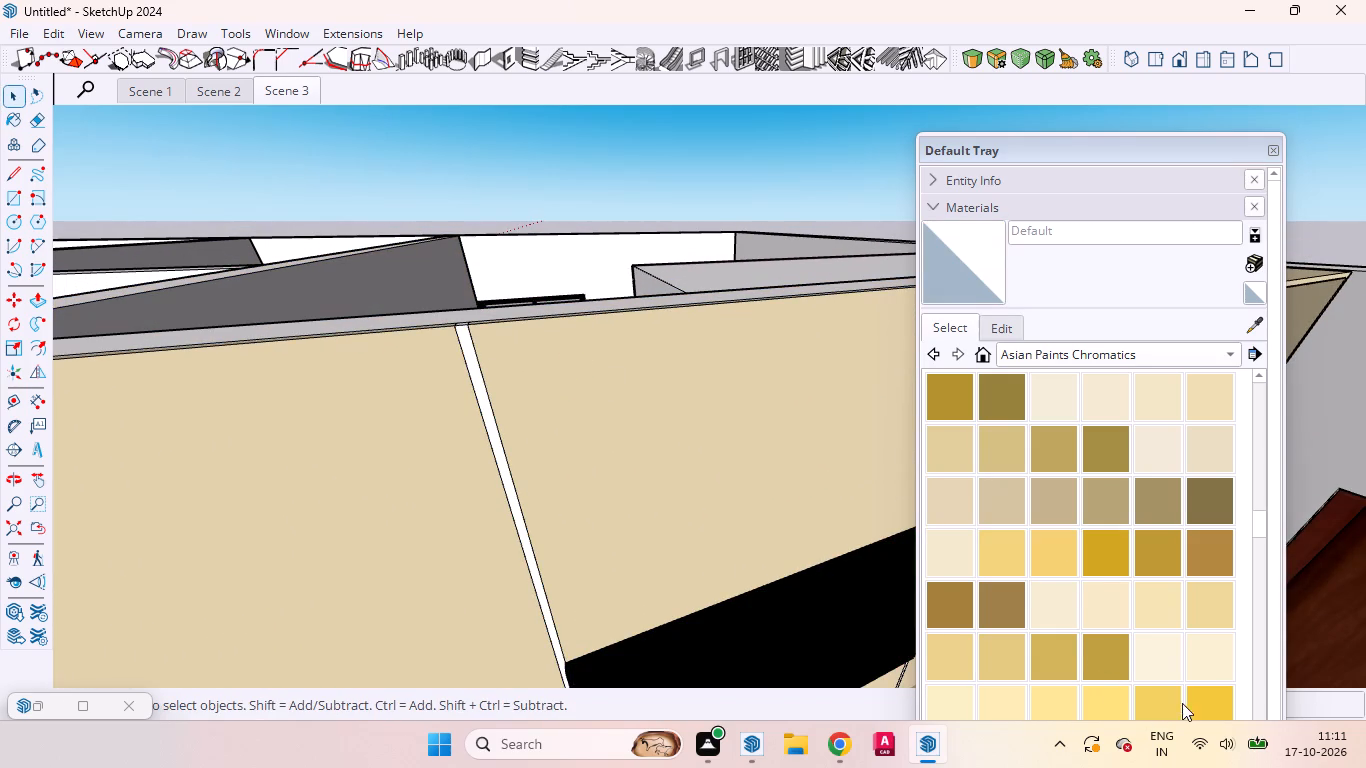
Inside the wall group, paint both narrow vertical strips with 0944 AP 9875 Lazy Daisy-N from Asian Paints Chromatics.
click(1209, 708)
click(969, 277)
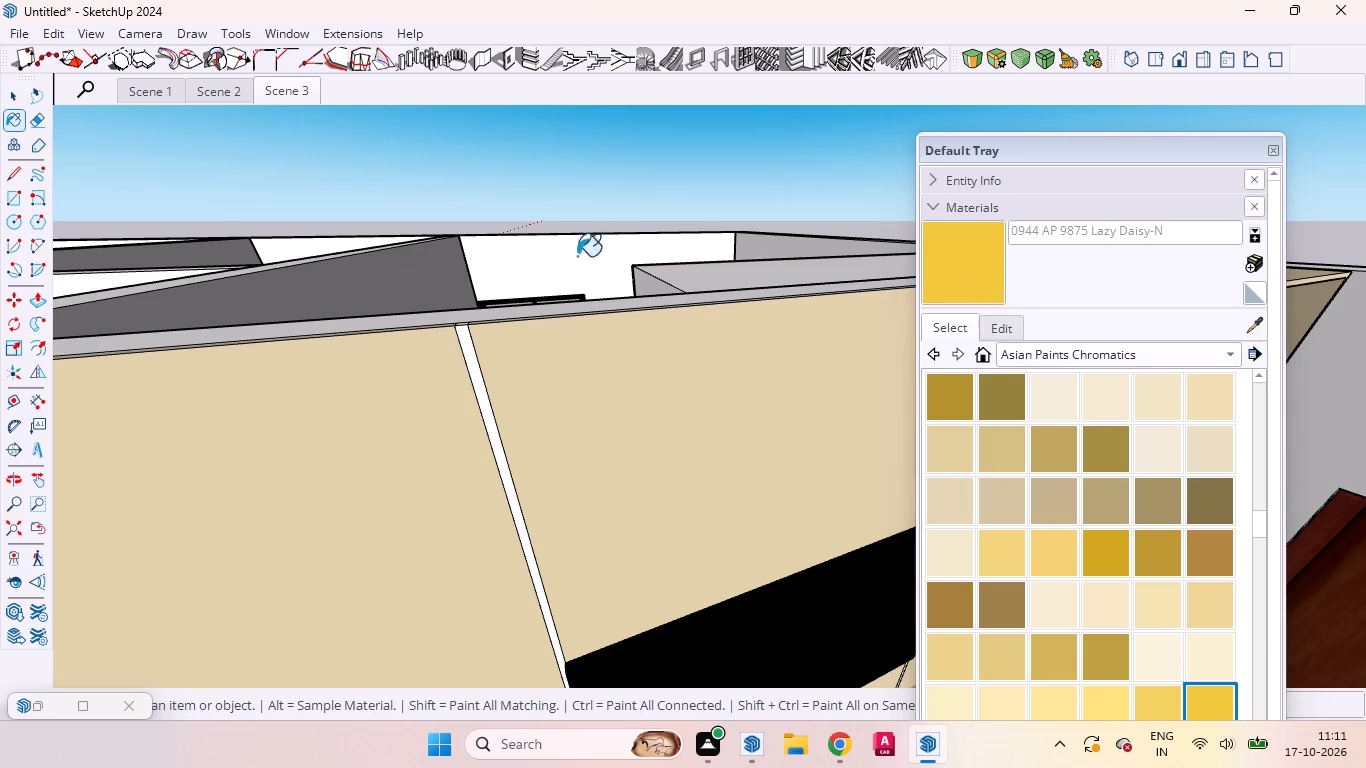
click(4, 93)
scroll(445, 352, up, 5)
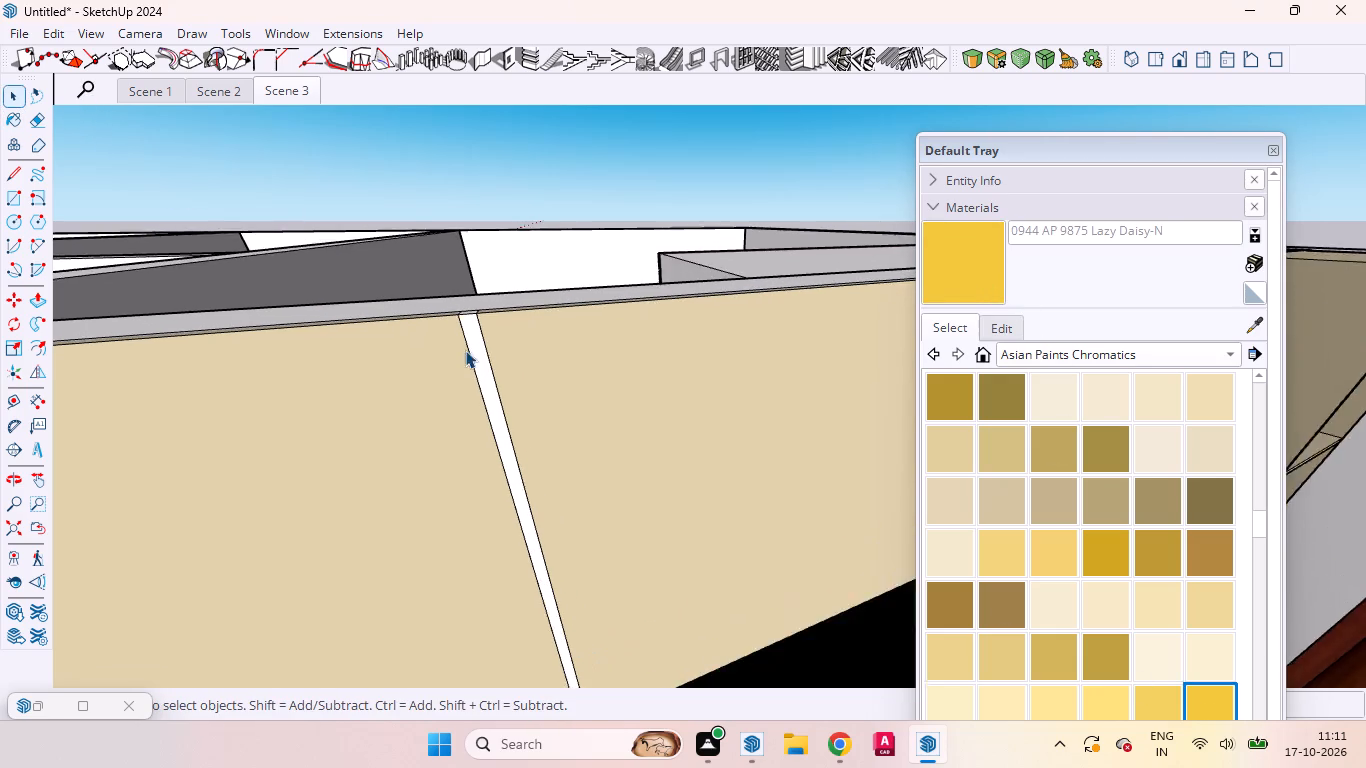
scroll(465, 350, up, 3)
click(469, 325)
double_click(467, 325)
click(474, 334)
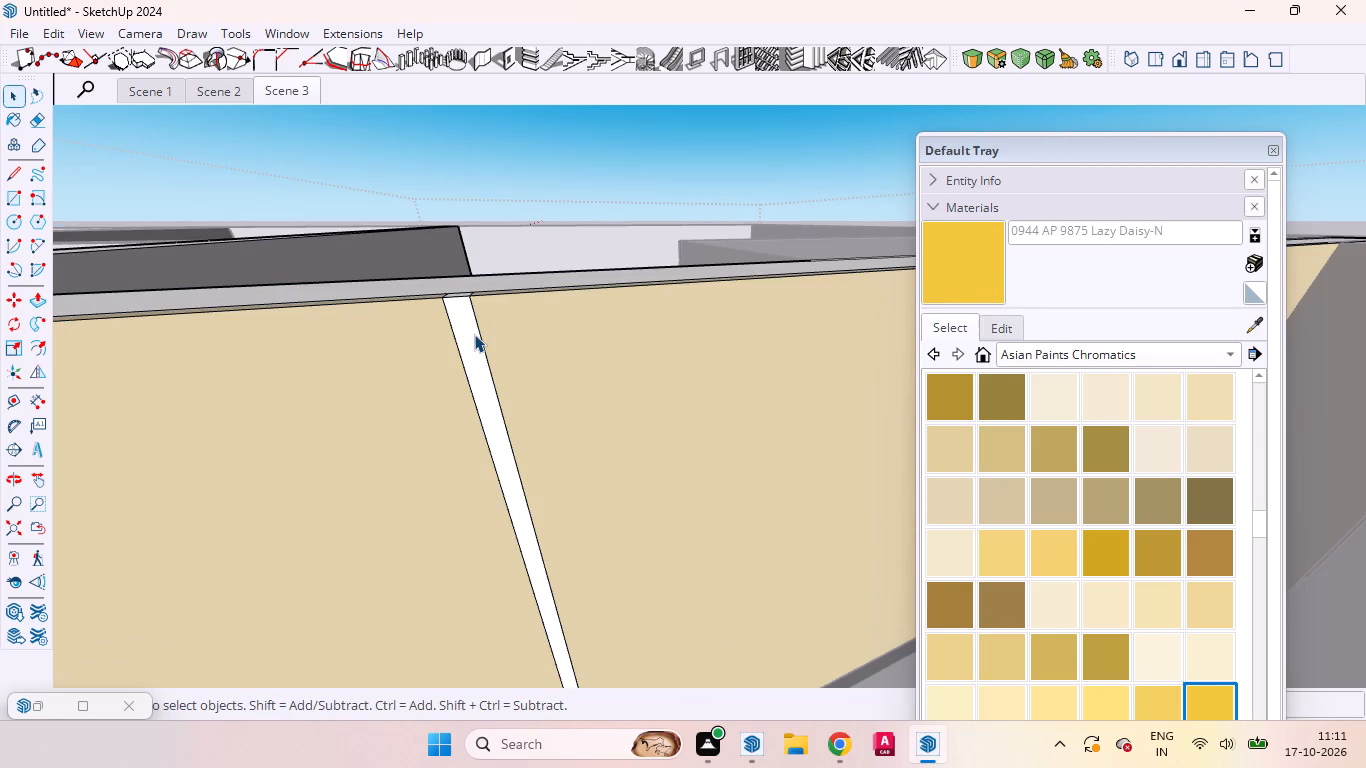
click(1003, 274)
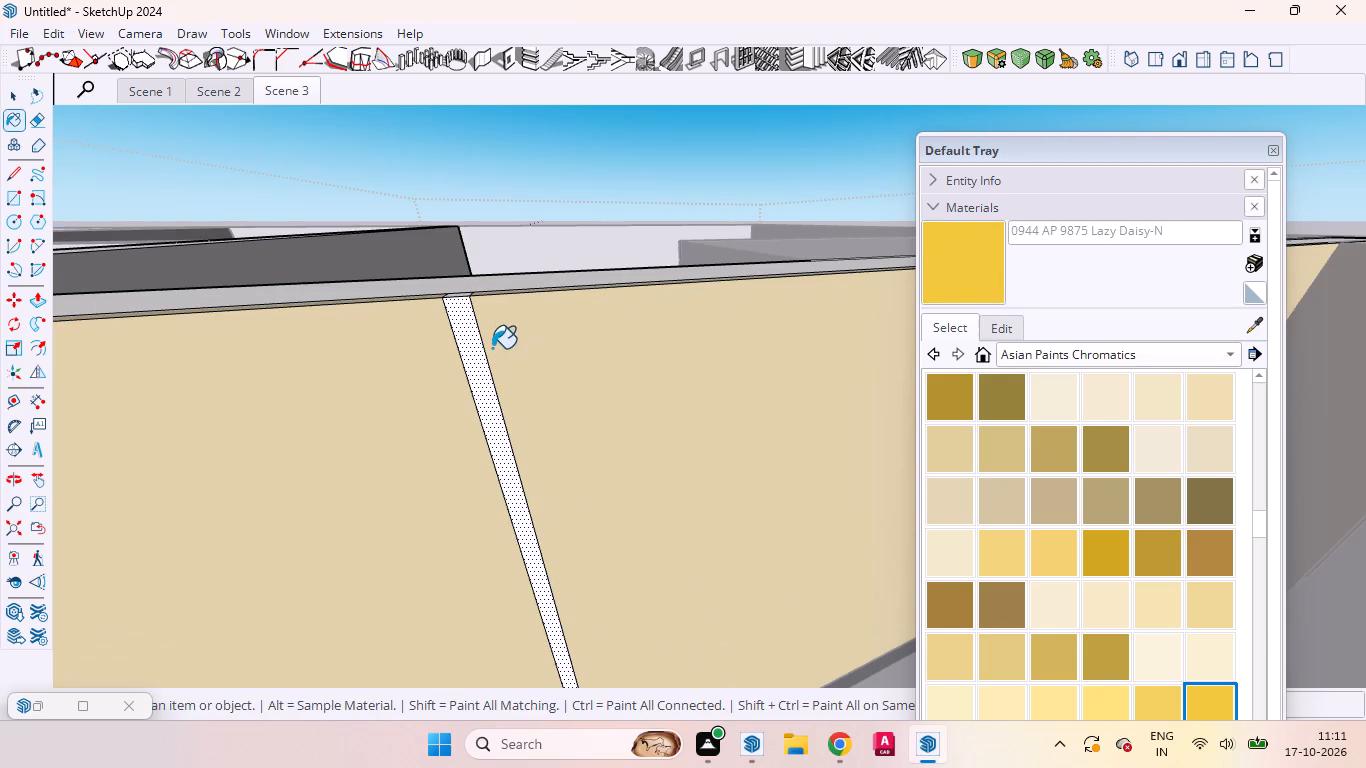
click(474, 350)
scroll(377, 352, down, 14)
scroll(717, 347, up, 18)
click(712, 235)
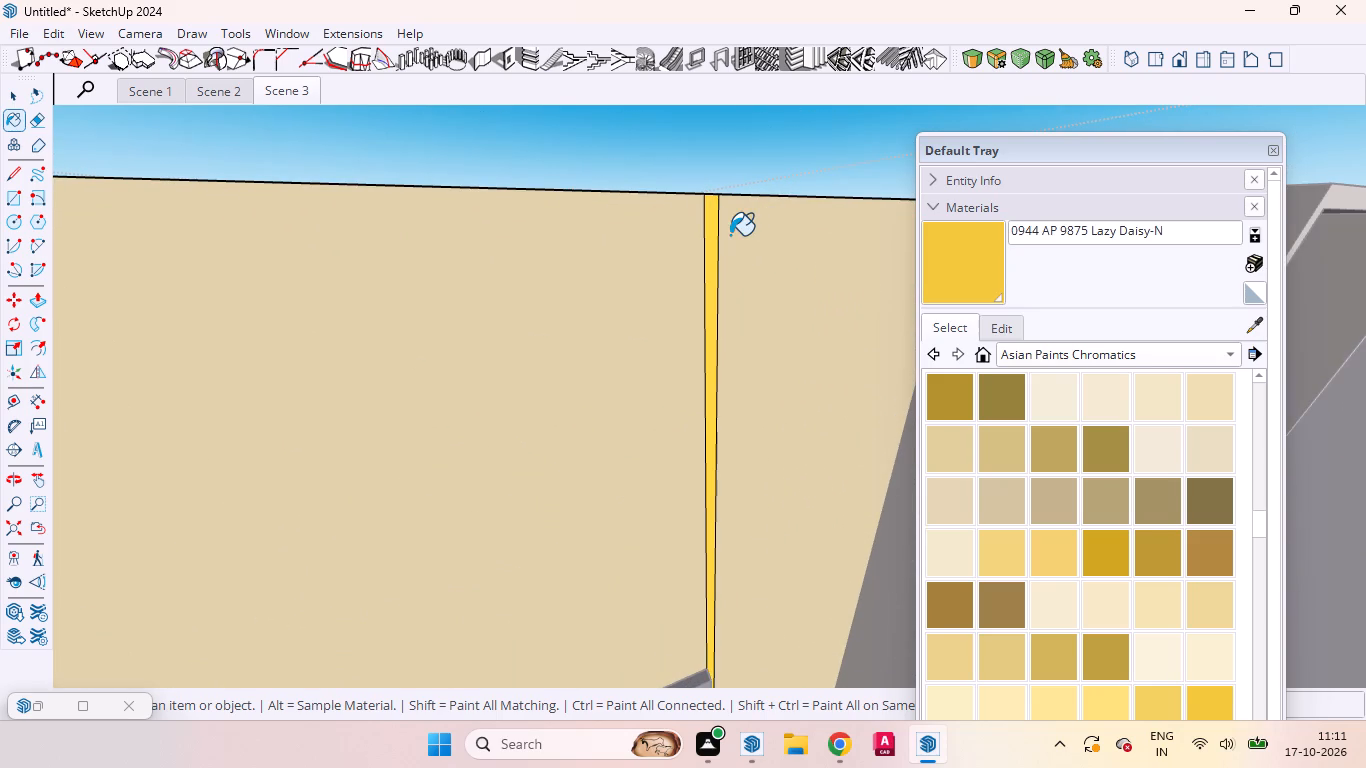
Stop painting and close the strip wall's group, leaving nothing selected.
key(space)
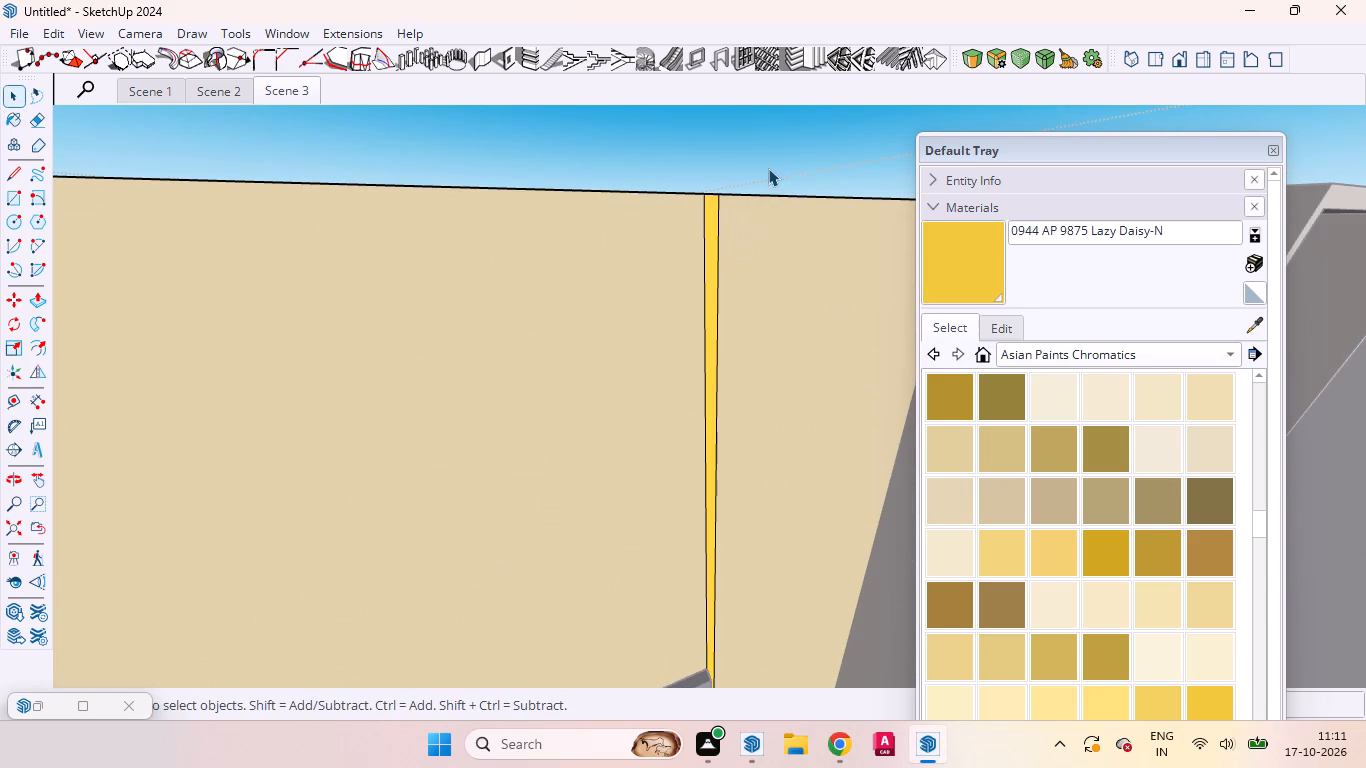
click(751, 149)
click(757, 134)
click(751, 138)
click(703, 129)
scroll(647, 236, down, 3)
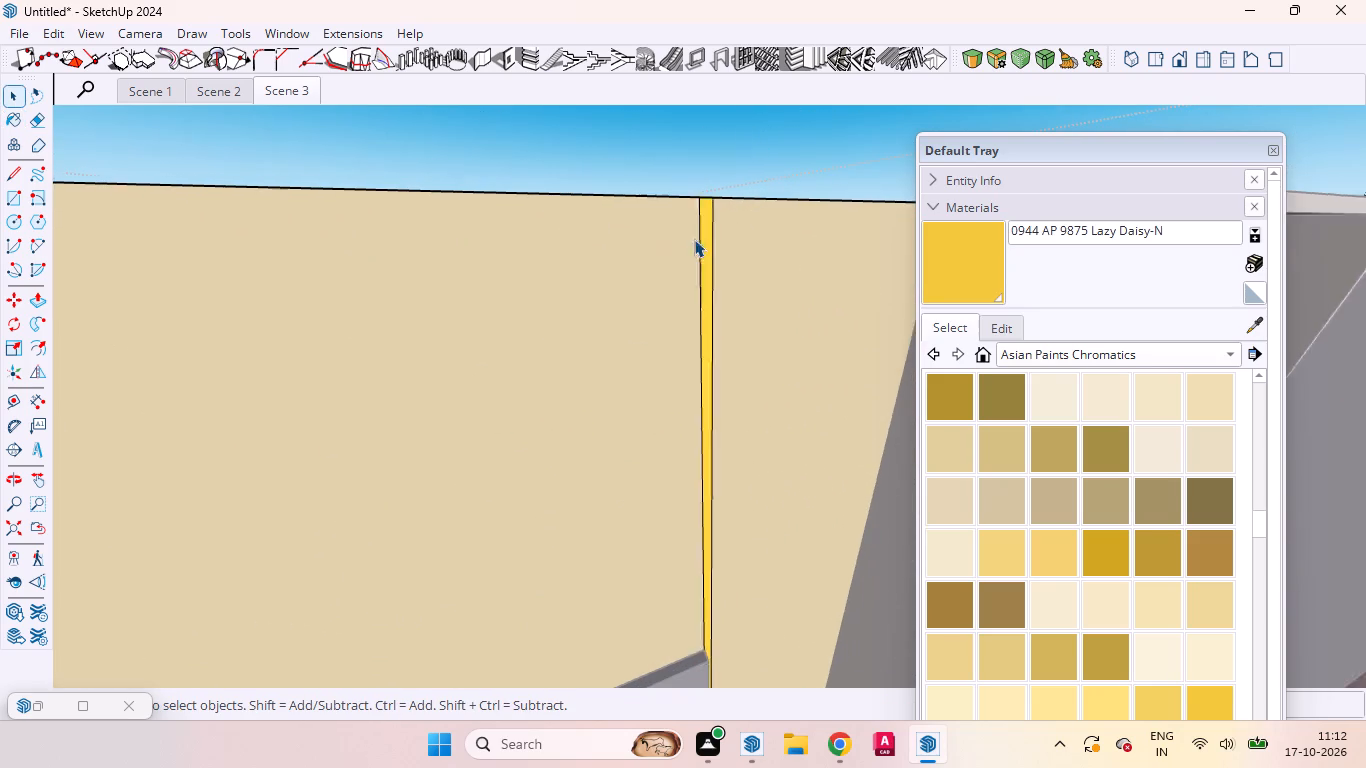
scroll(694, 239, down, 5)
scroll(698, 233, up, 1)
scroll(699, 234, down, 9)
scroll(668, 252, up, 2)
scroll(652, 253, down, 5)
click(666, 157)
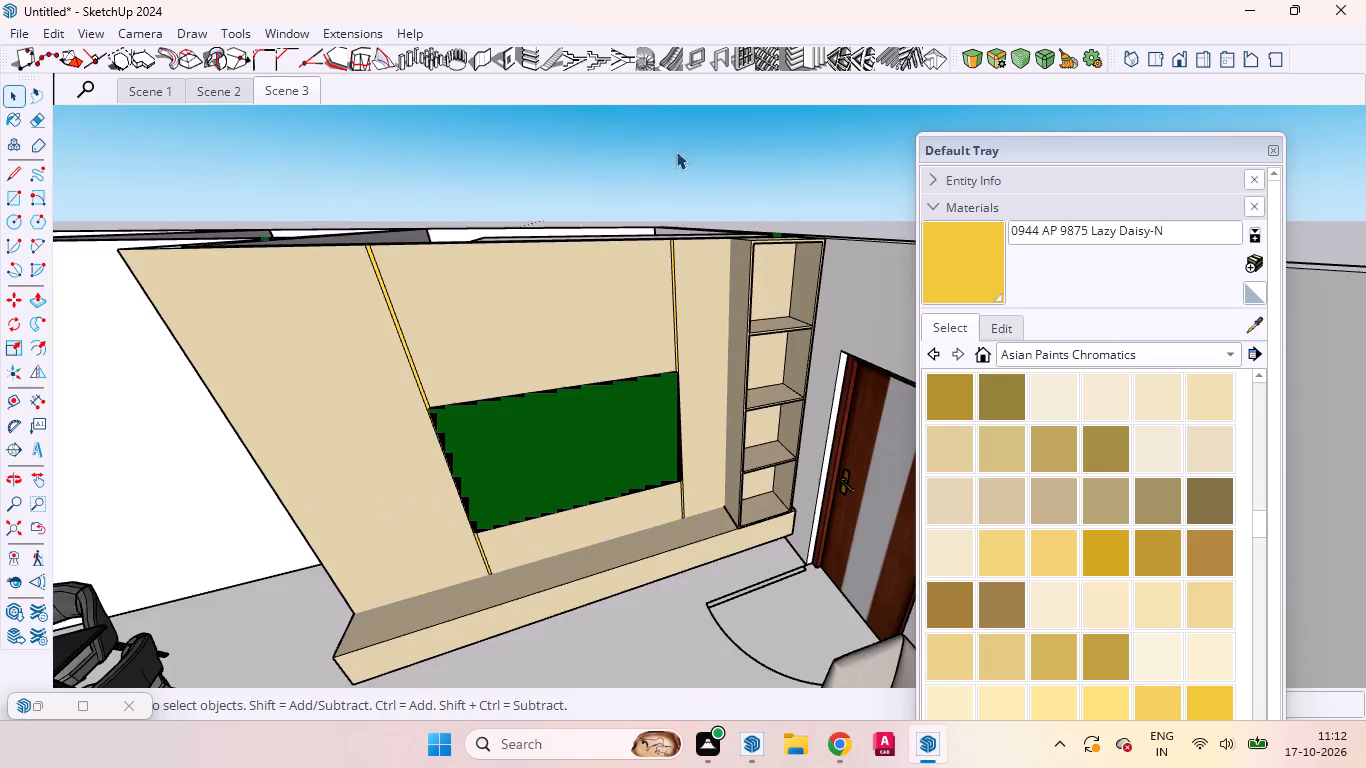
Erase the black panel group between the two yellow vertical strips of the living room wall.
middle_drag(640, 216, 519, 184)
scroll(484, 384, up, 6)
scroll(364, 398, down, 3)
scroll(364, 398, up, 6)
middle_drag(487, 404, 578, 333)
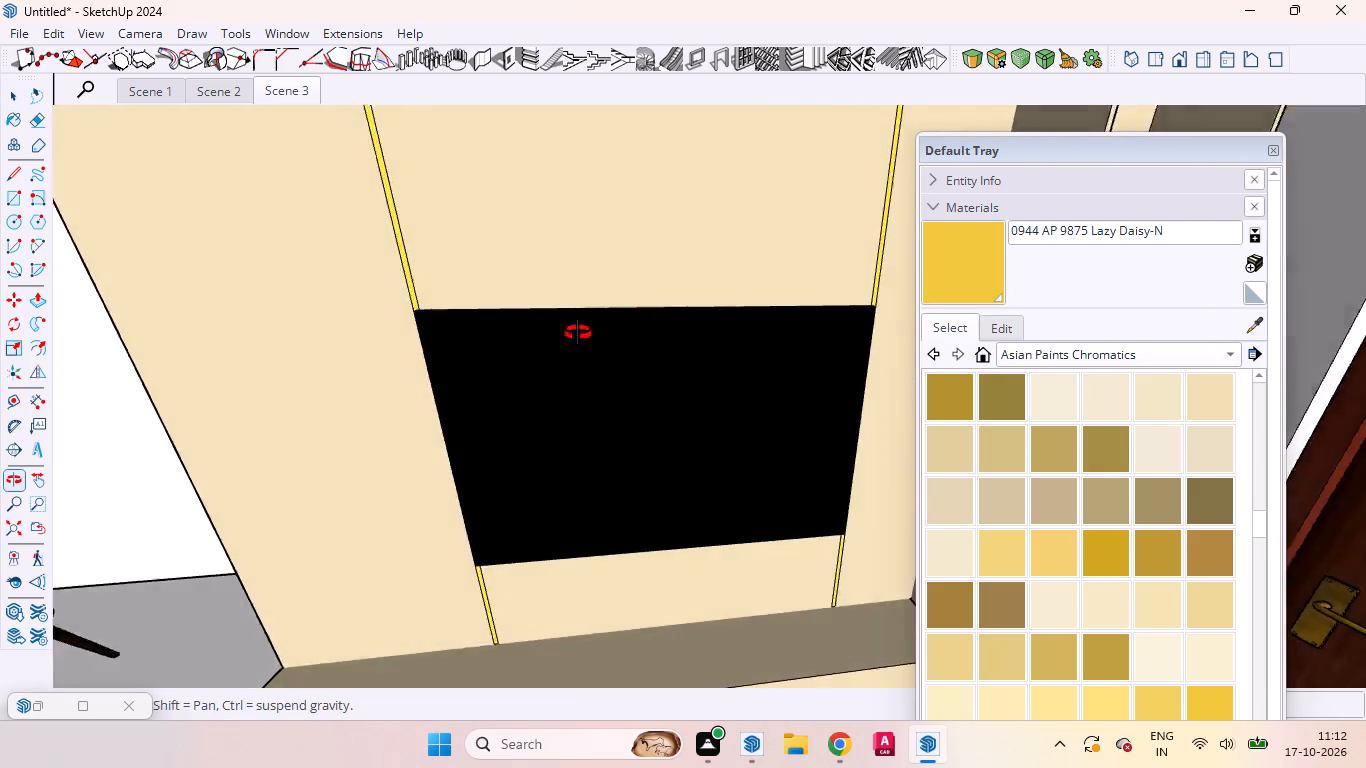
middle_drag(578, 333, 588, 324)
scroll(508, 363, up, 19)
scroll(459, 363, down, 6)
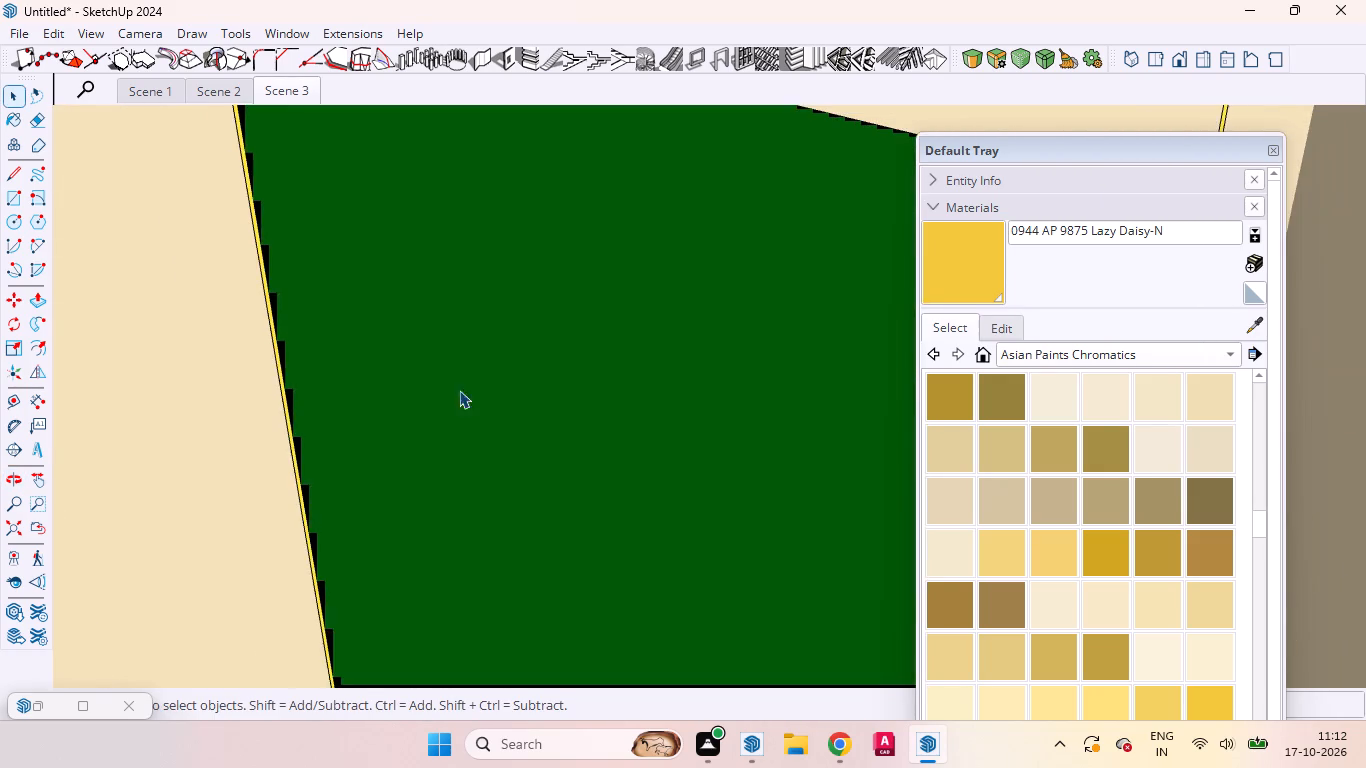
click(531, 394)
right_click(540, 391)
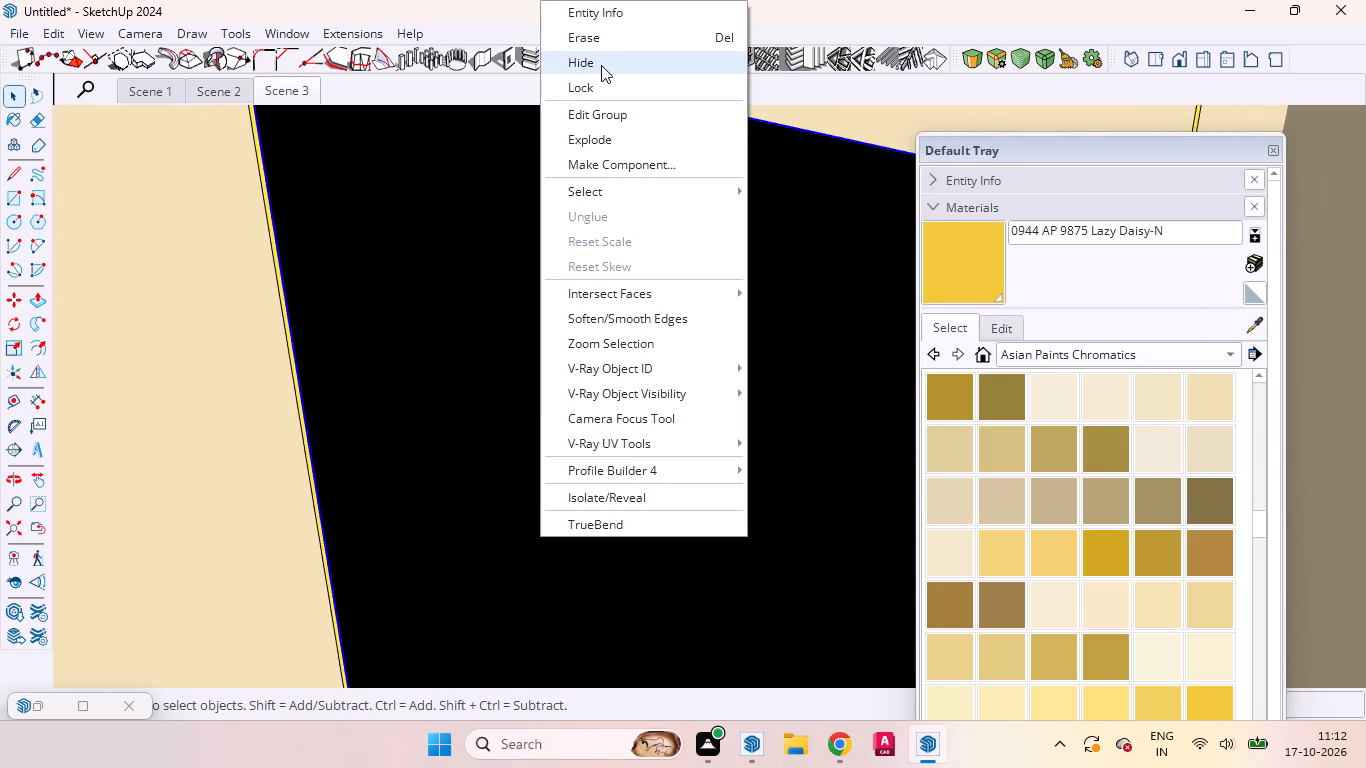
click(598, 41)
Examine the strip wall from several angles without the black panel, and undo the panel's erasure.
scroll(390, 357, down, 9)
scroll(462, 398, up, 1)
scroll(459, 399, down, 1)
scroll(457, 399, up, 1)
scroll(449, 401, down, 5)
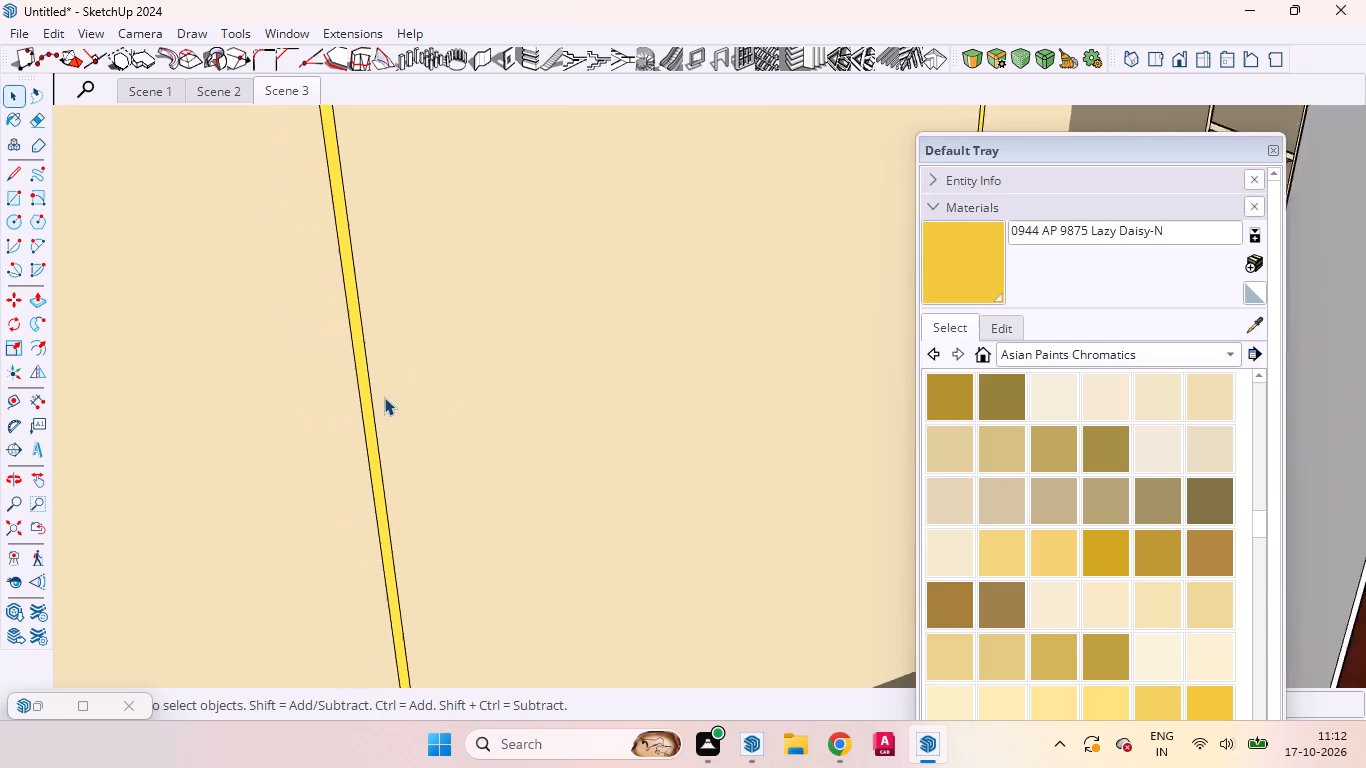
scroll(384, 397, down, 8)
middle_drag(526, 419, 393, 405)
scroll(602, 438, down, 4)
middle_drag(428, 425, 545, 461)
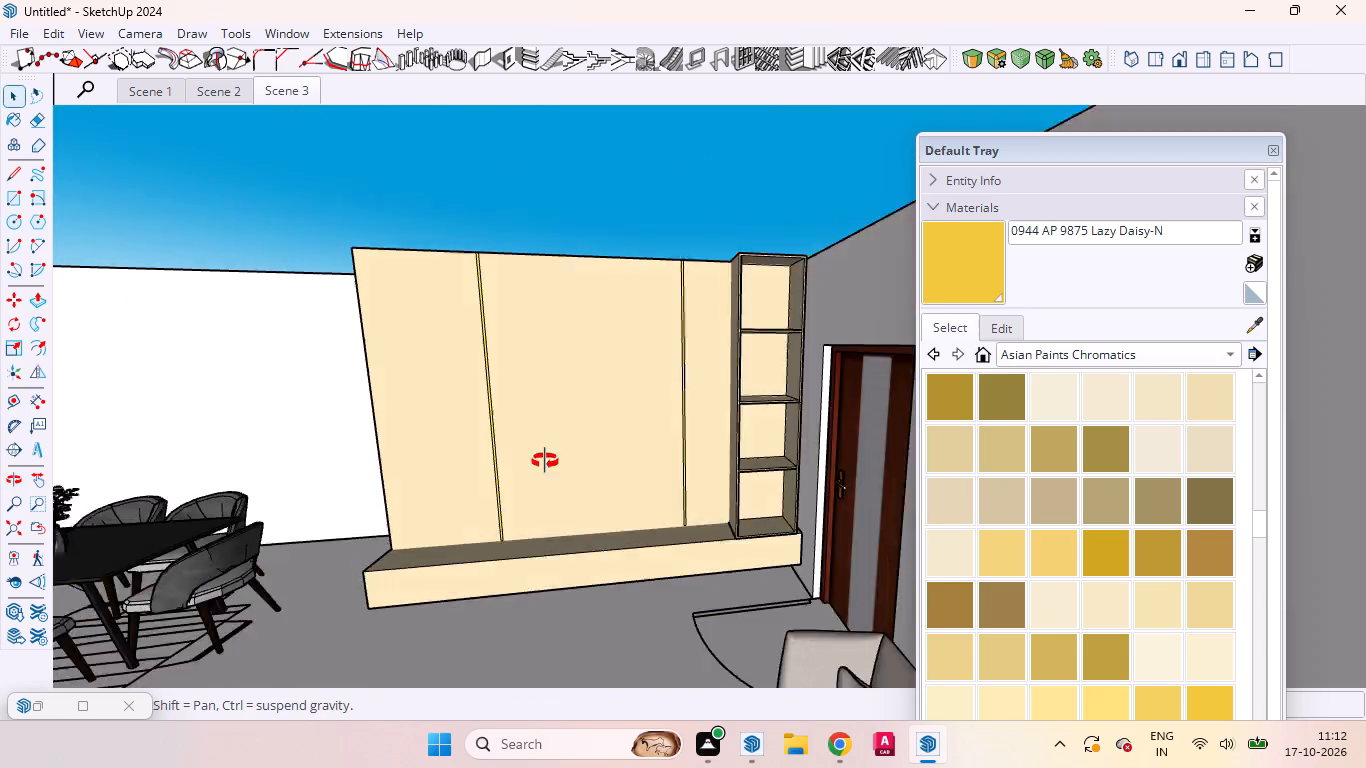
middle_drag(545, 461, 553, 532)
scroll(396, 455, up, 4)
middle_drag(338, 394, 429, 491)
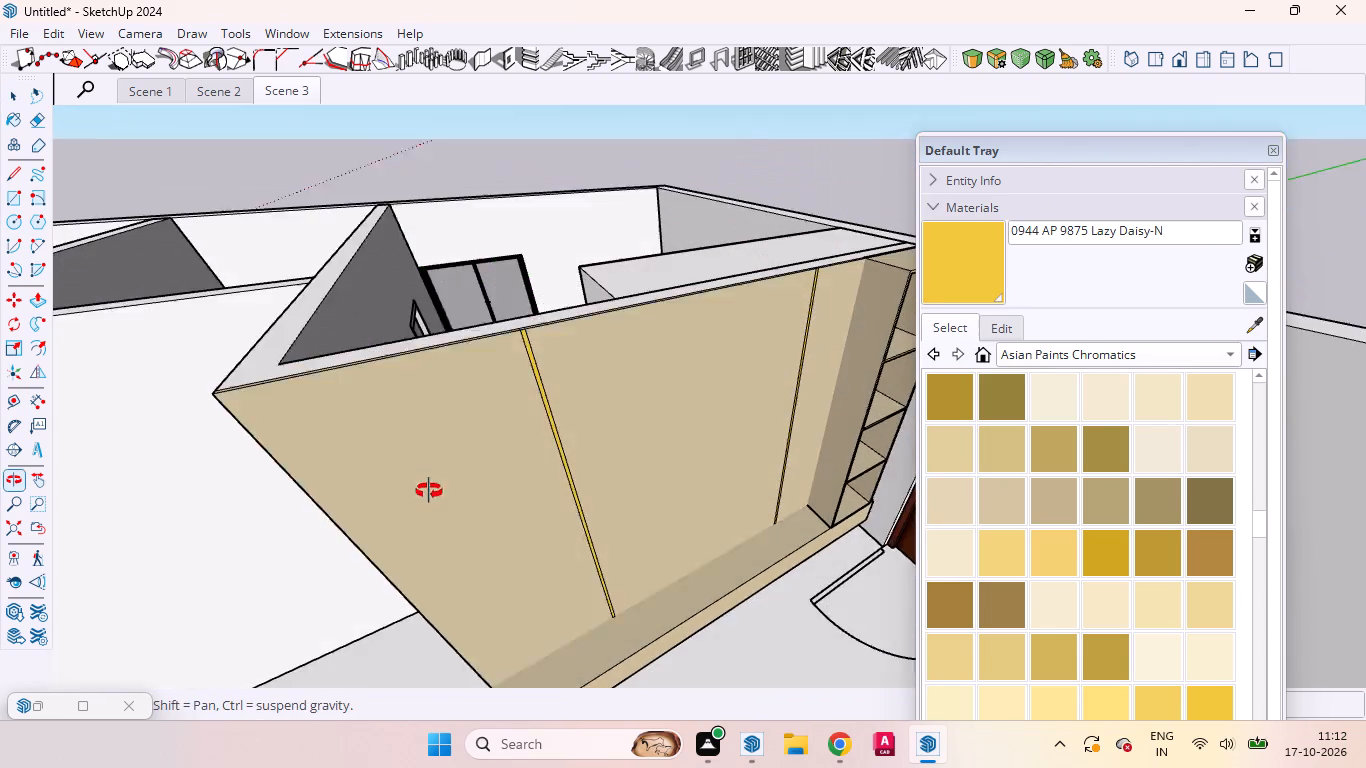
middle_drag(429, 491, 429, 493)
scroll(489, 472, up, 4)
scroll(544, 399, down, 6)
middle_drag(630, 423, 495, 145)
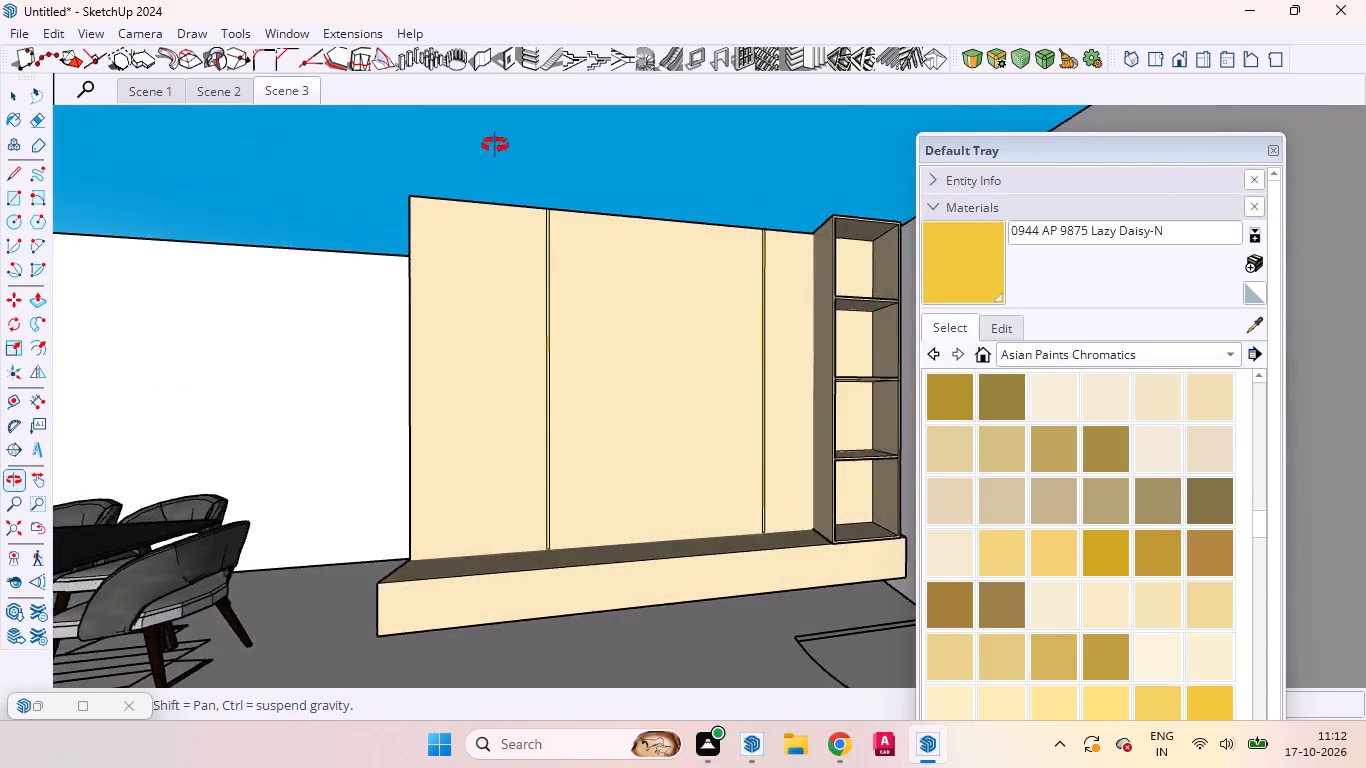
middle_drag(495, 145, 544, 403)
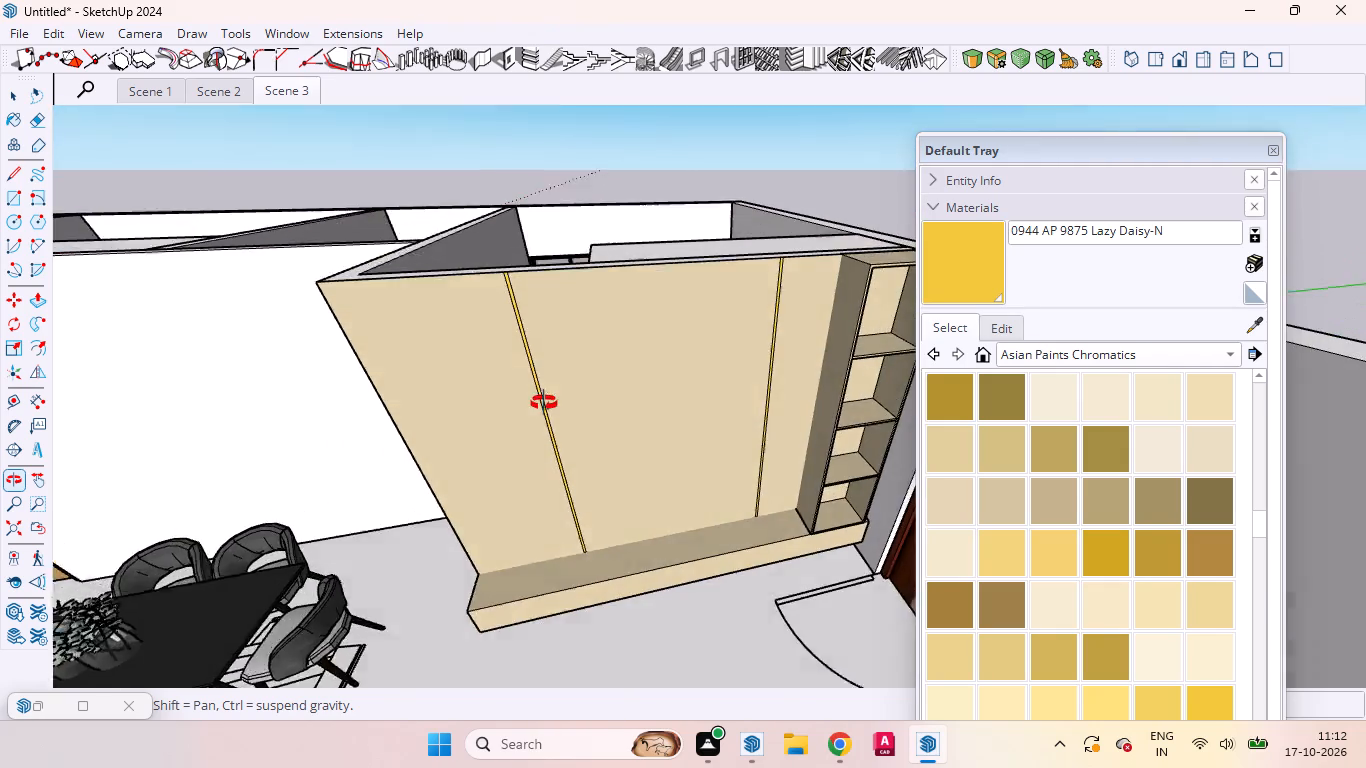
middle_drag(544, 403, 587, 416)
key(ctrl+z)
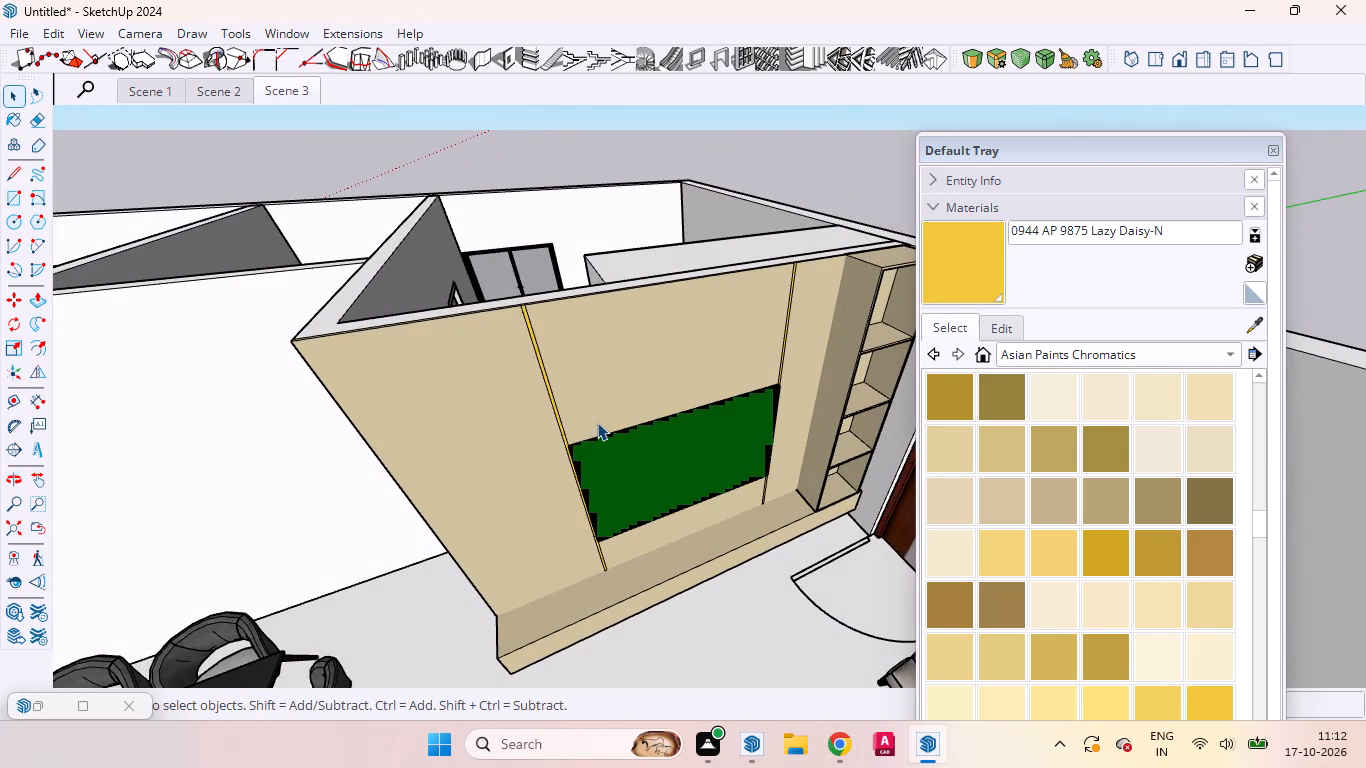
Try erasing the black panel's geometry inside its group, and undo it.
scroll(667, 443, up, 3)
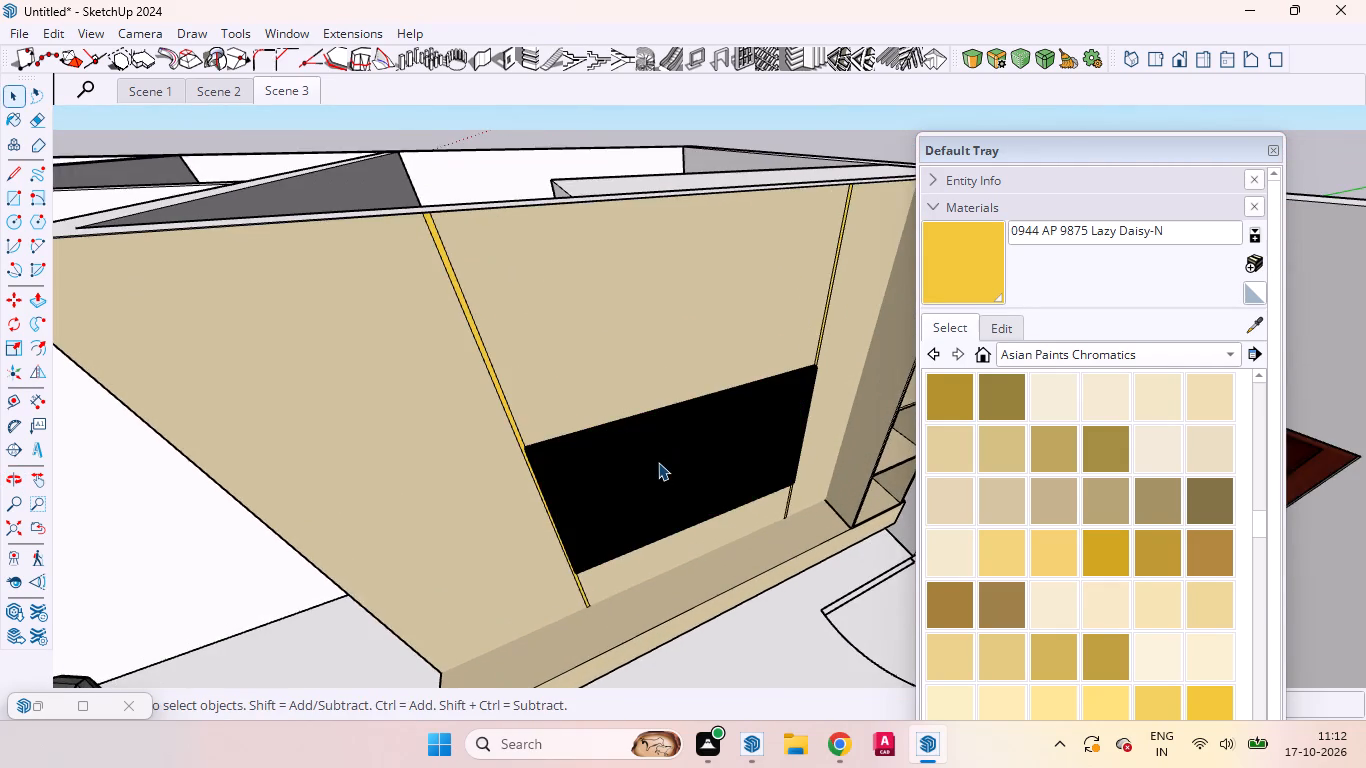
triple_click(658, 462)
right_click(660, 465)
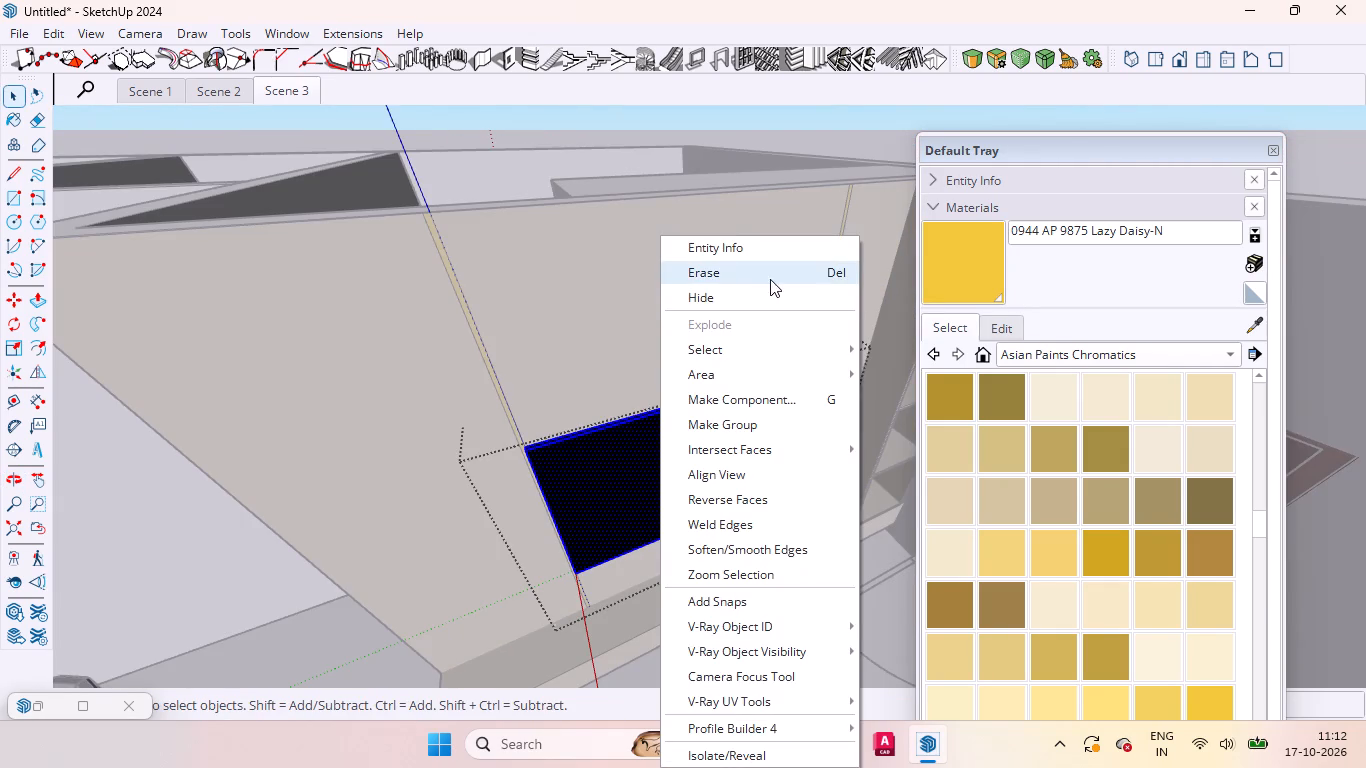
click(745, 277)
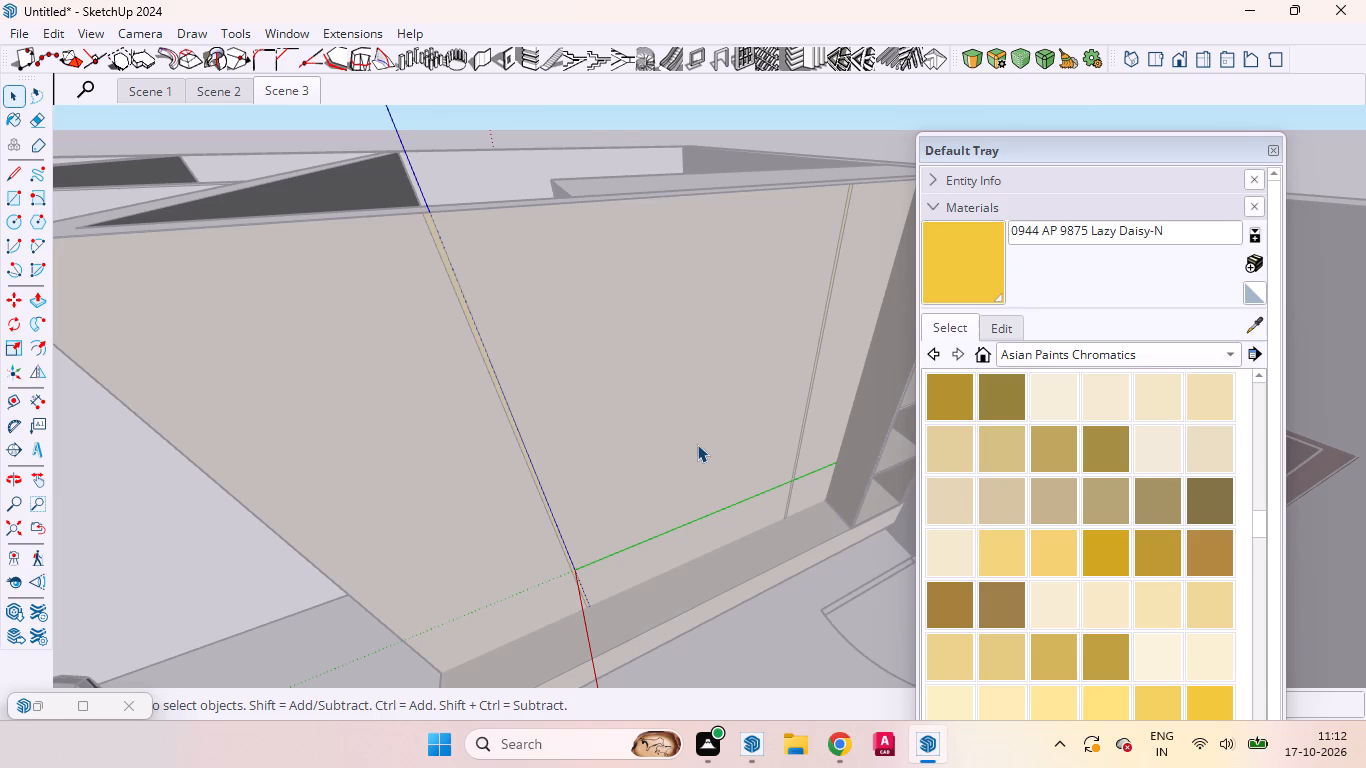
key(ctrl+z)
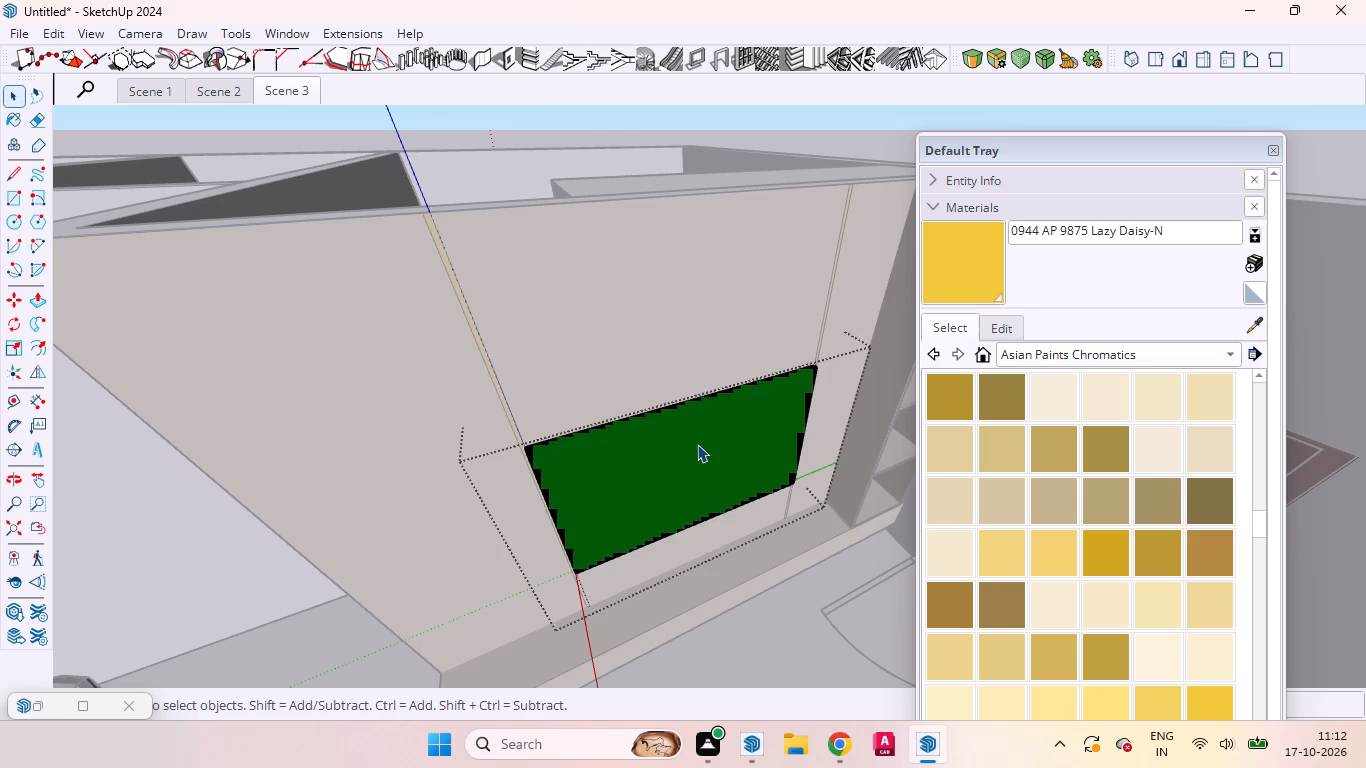
Inside the black panel's group, select the panel and try to strip its material with V-Ray Utilities.
double_click(657, 496)
click(658, 487)
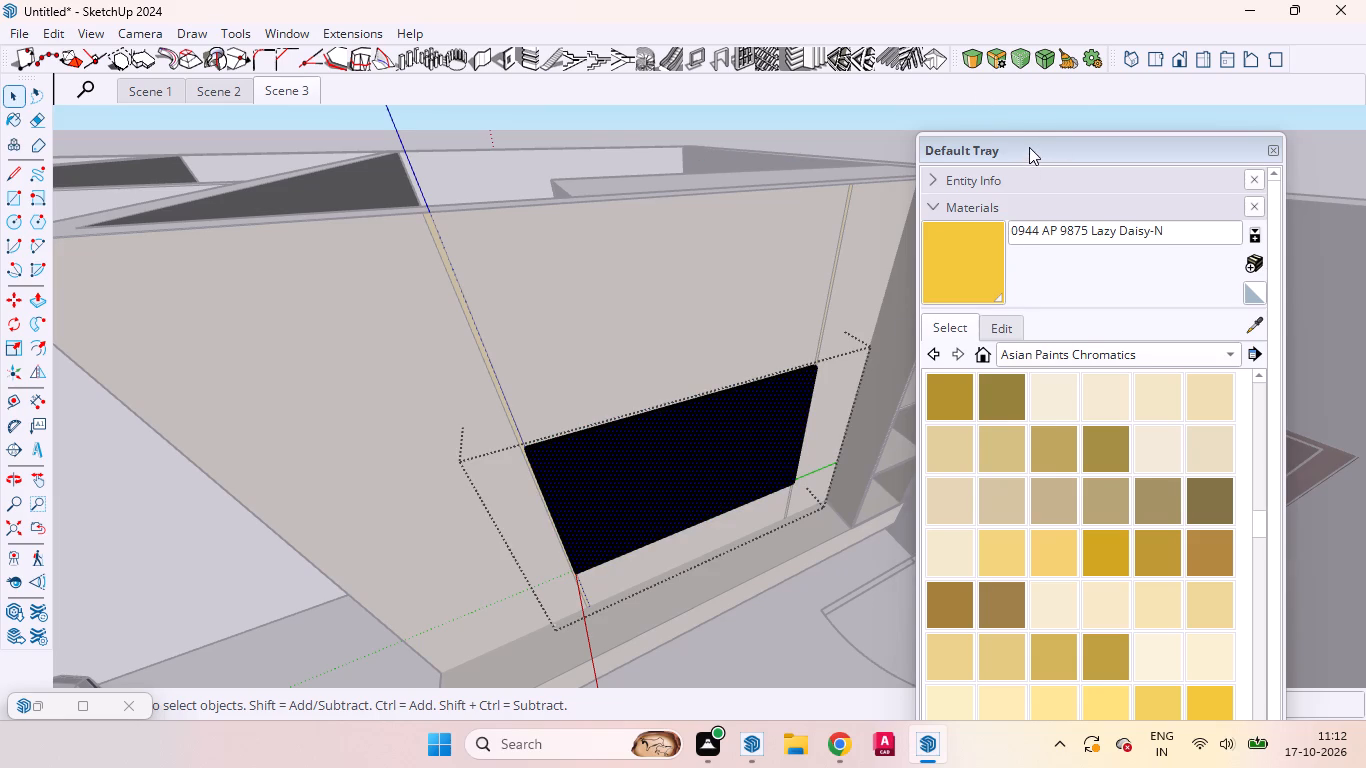
drag(1029, 146, 865, 144)
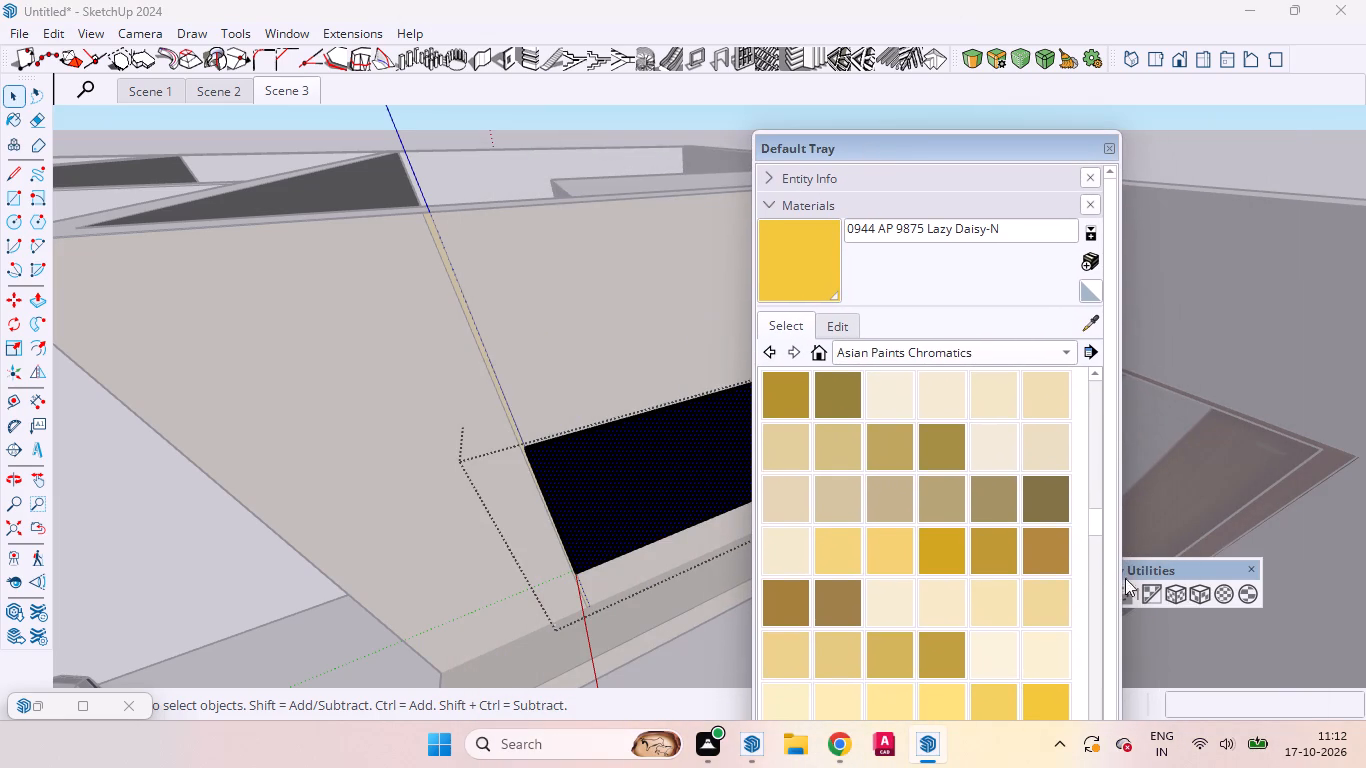
click(1153, 595)
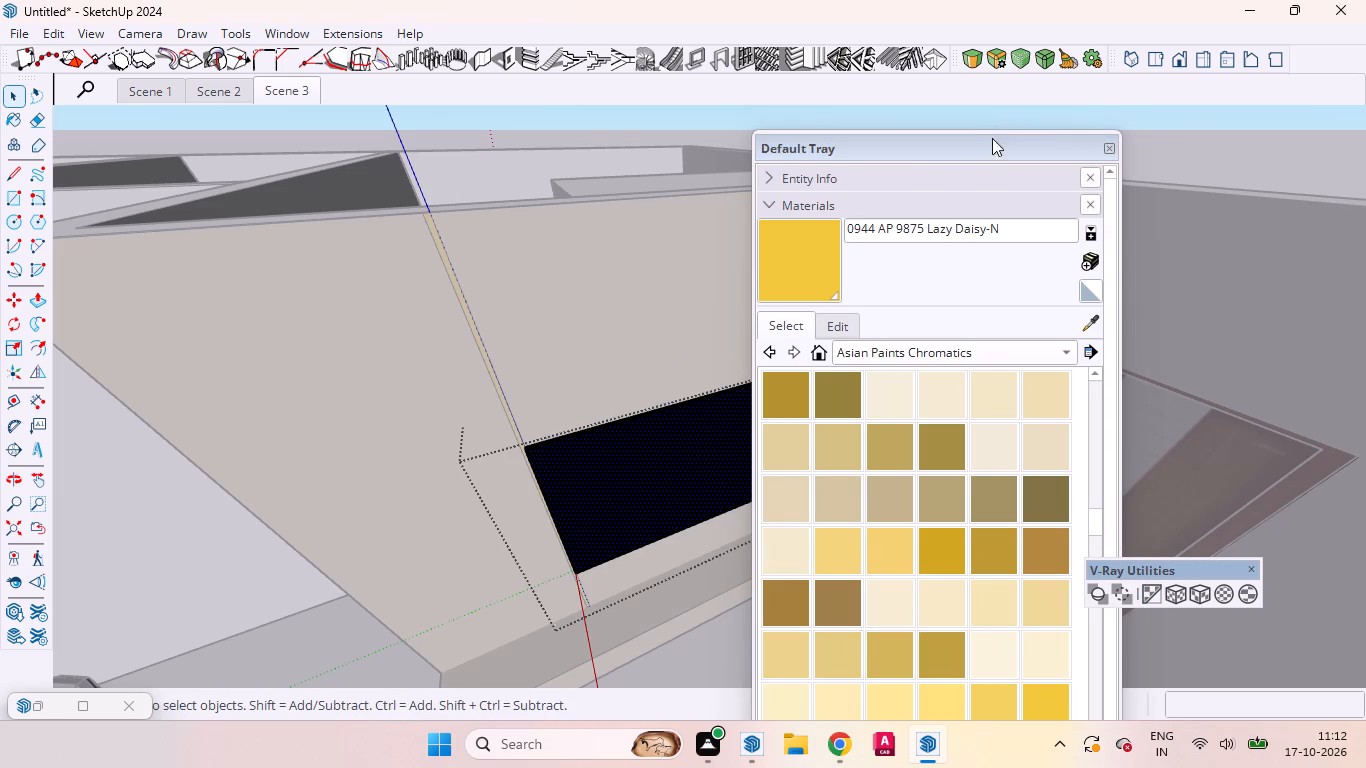
drag(990, 140, 293, 280)
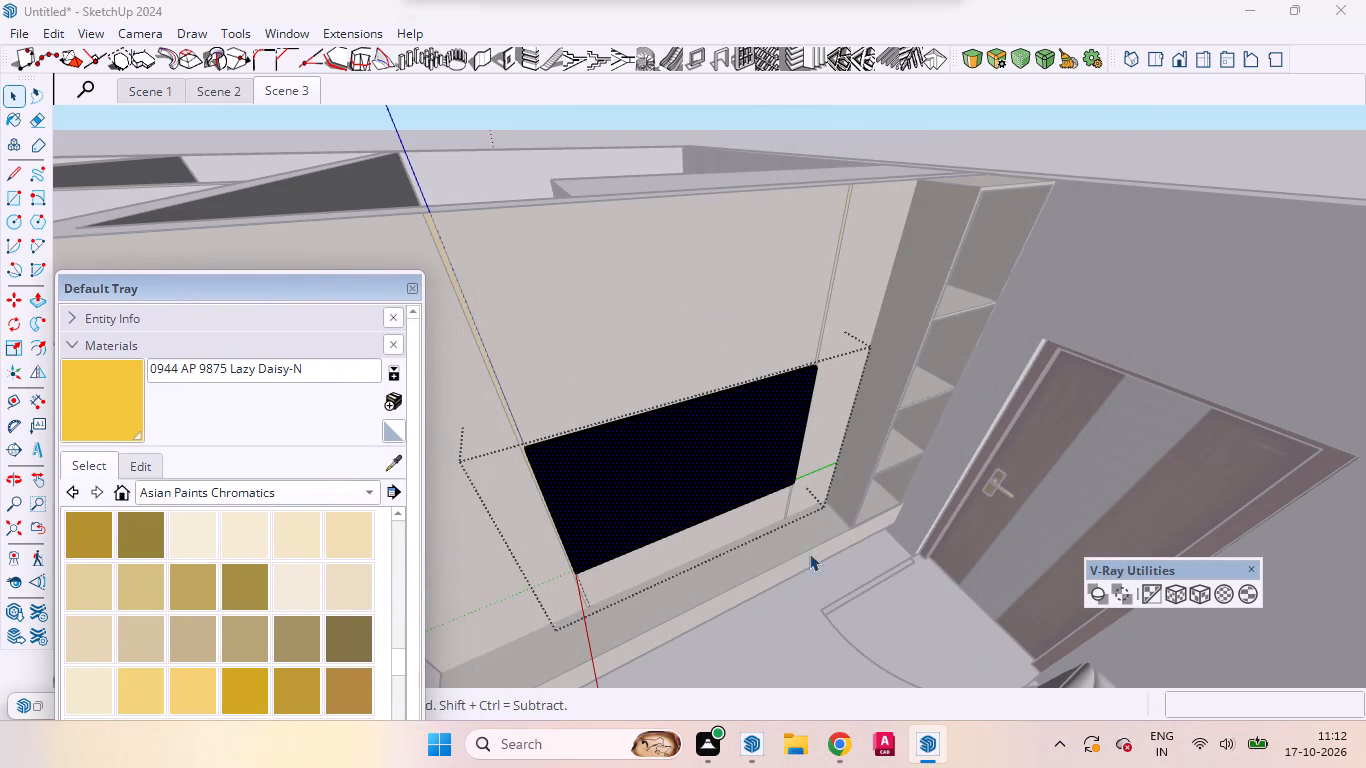
click(1149, 600)
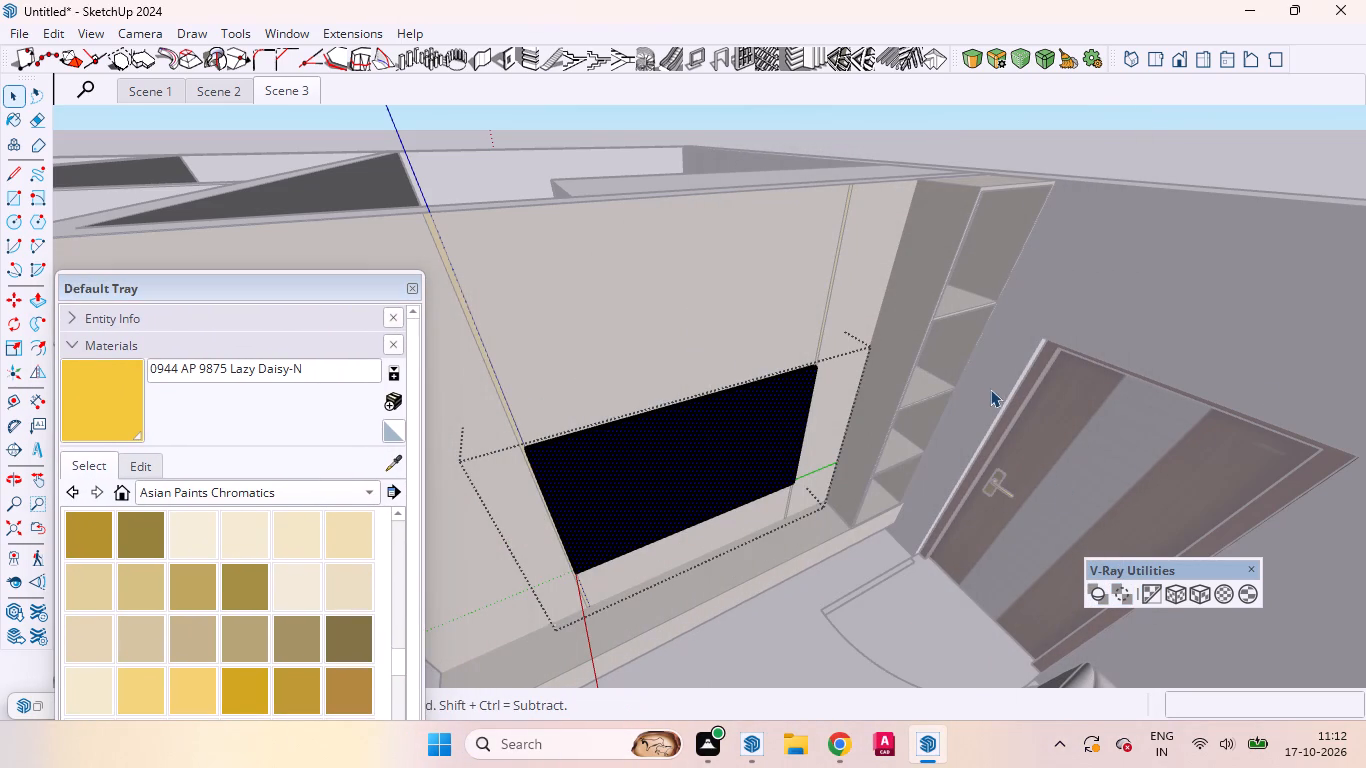
click(1099, 136)
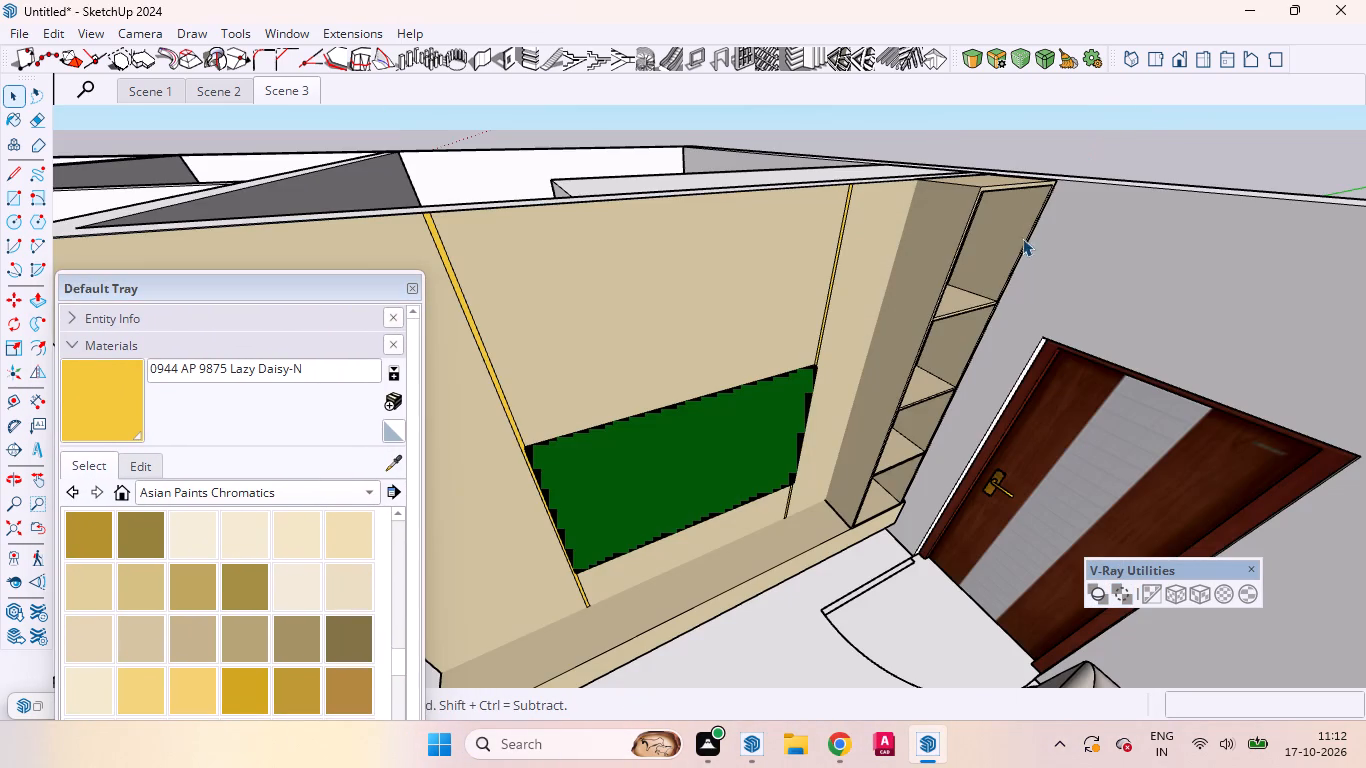
click(687, 471)
double_click(675, 470)
click(670, 471)
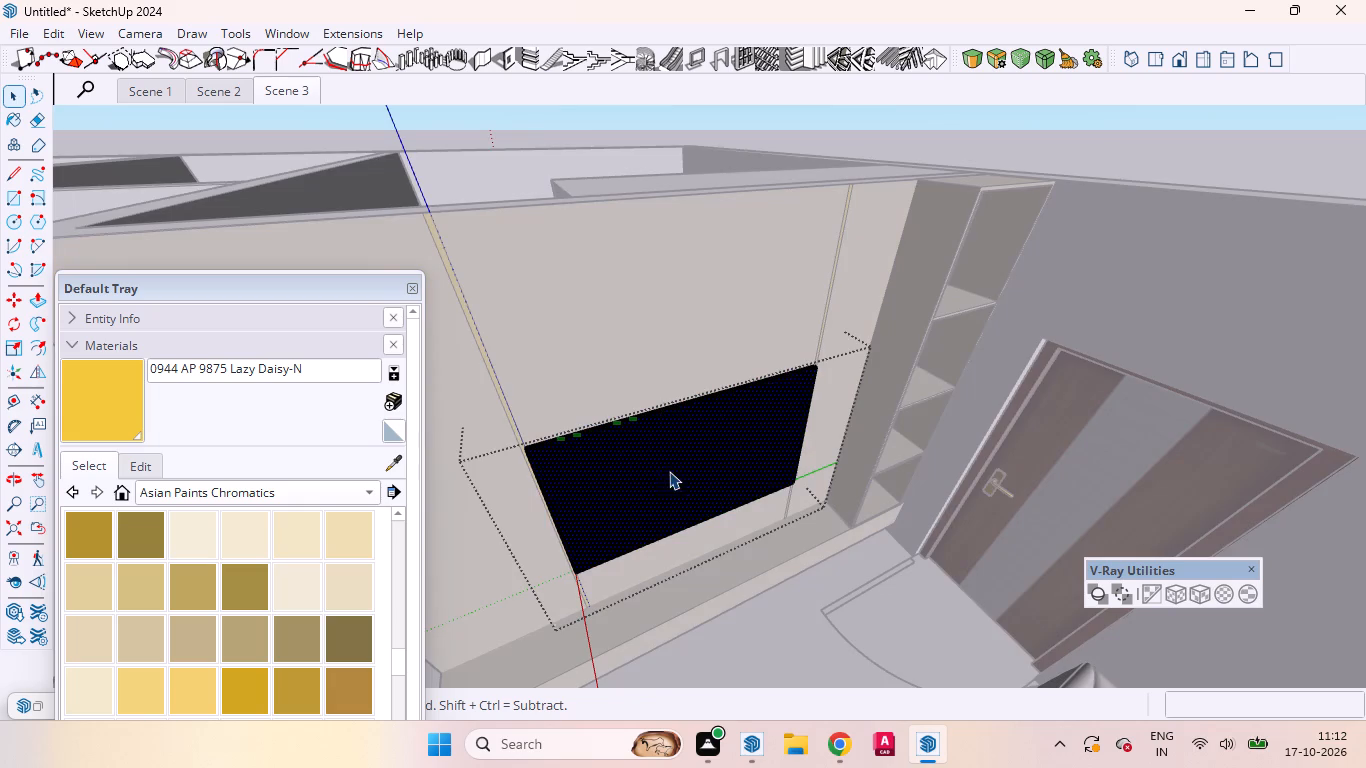
click(1144, 601)
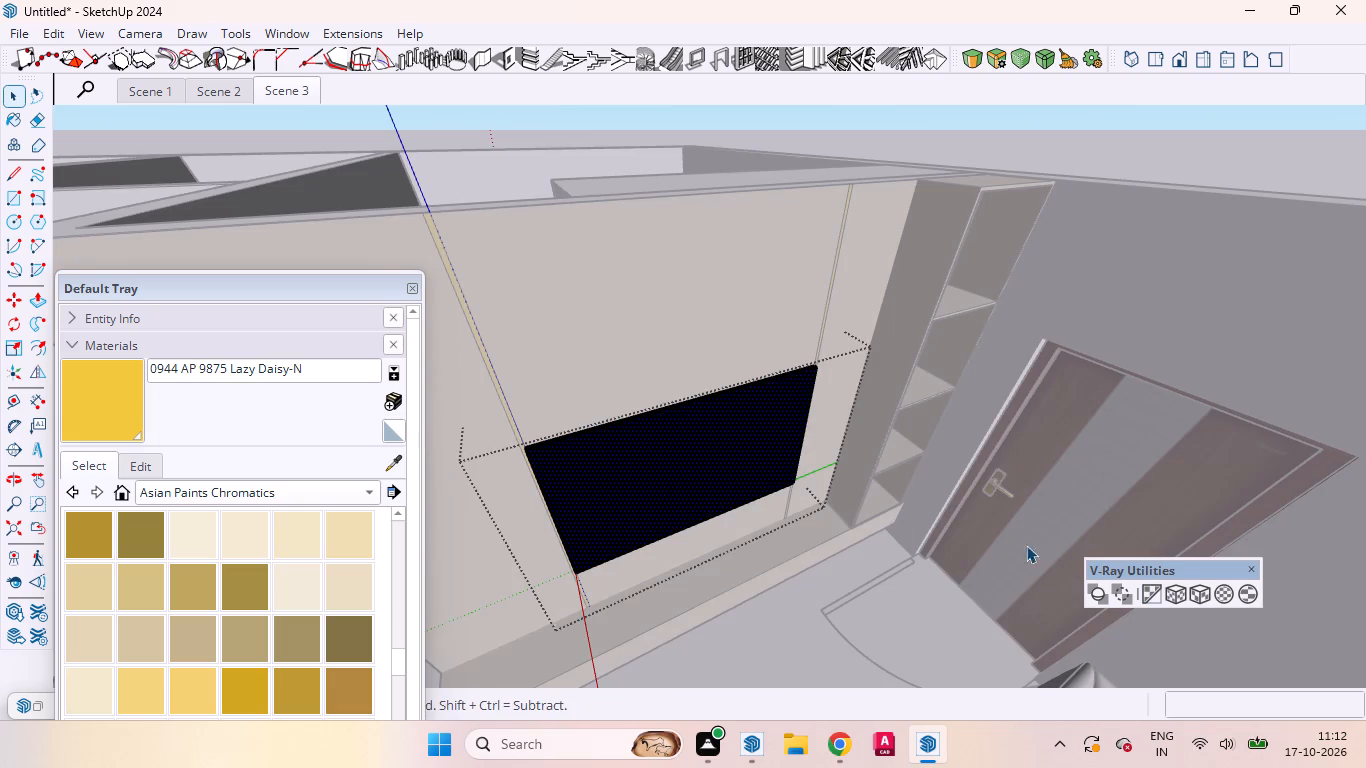
scroll(750, 522, down, 2)
click(1101, 210)
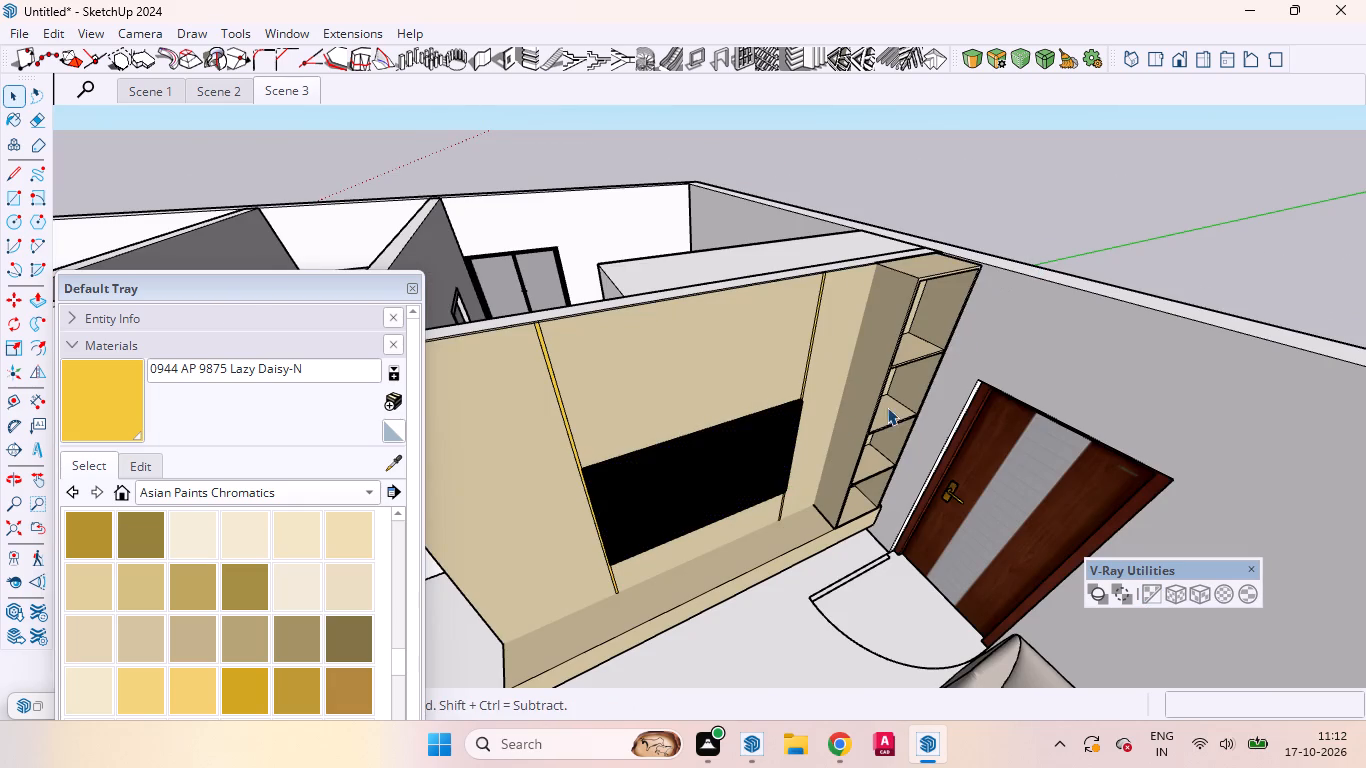
middle_drag(766, 486, 702, 400)
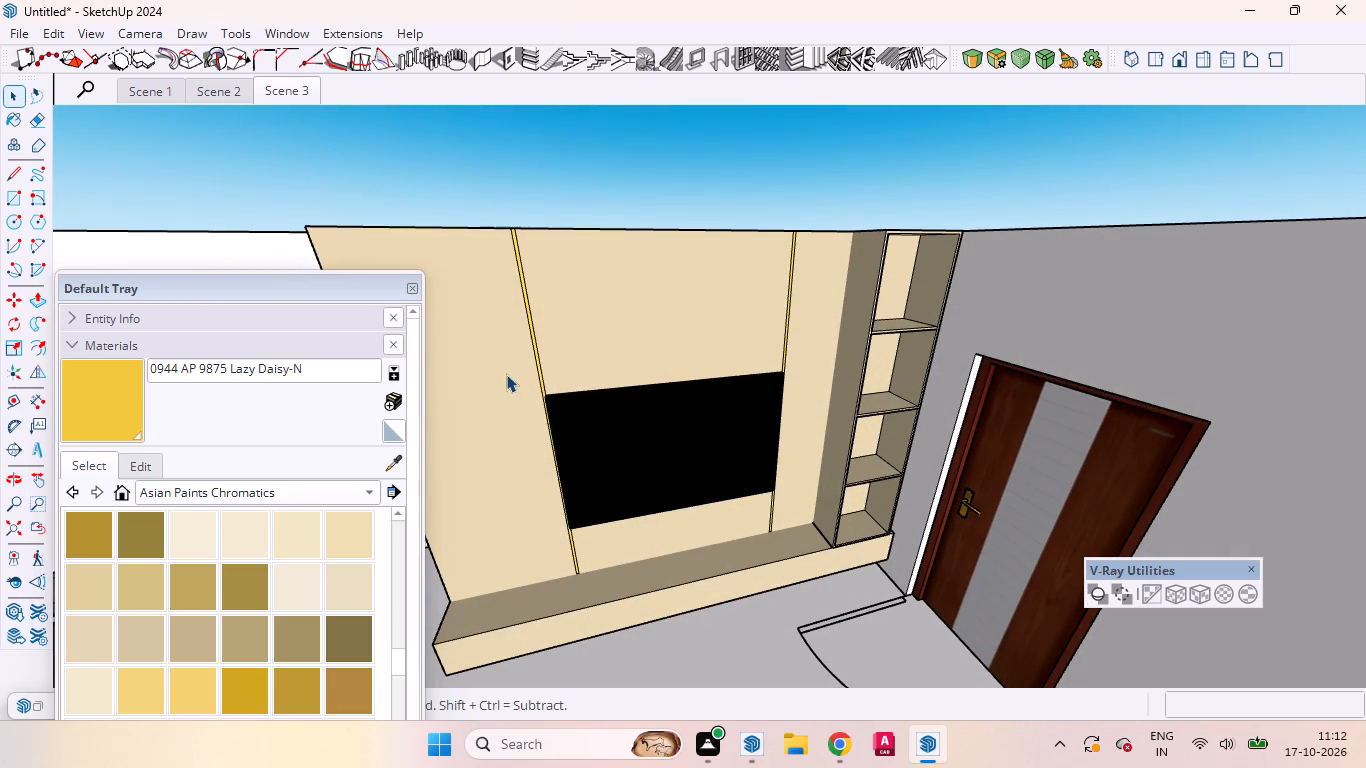
drag(334, 285, 866, 281)
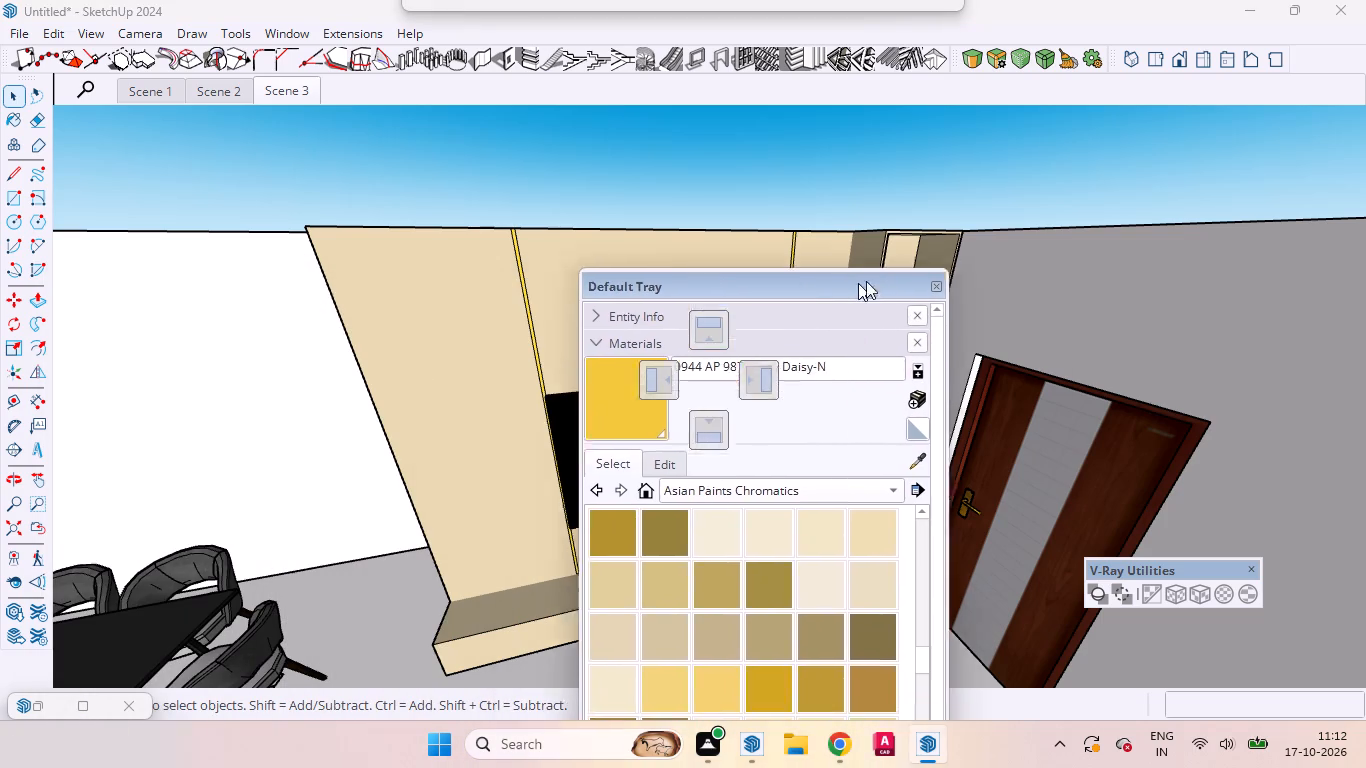
drag(866, 281, 1213, 239)
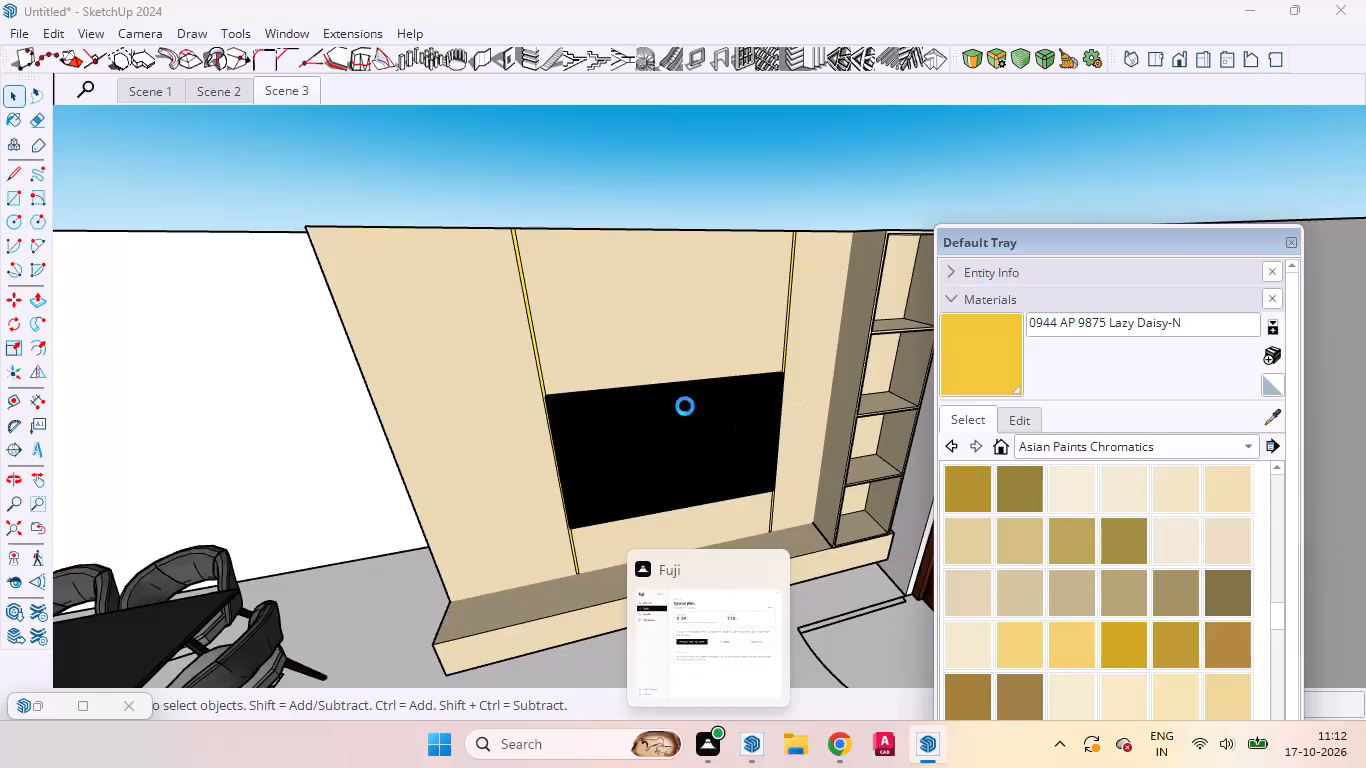
Erase the flat floor-plan linework component lying on the floor beneath the dining table and near the entrance door.
scroll(813, 360, down, 1)
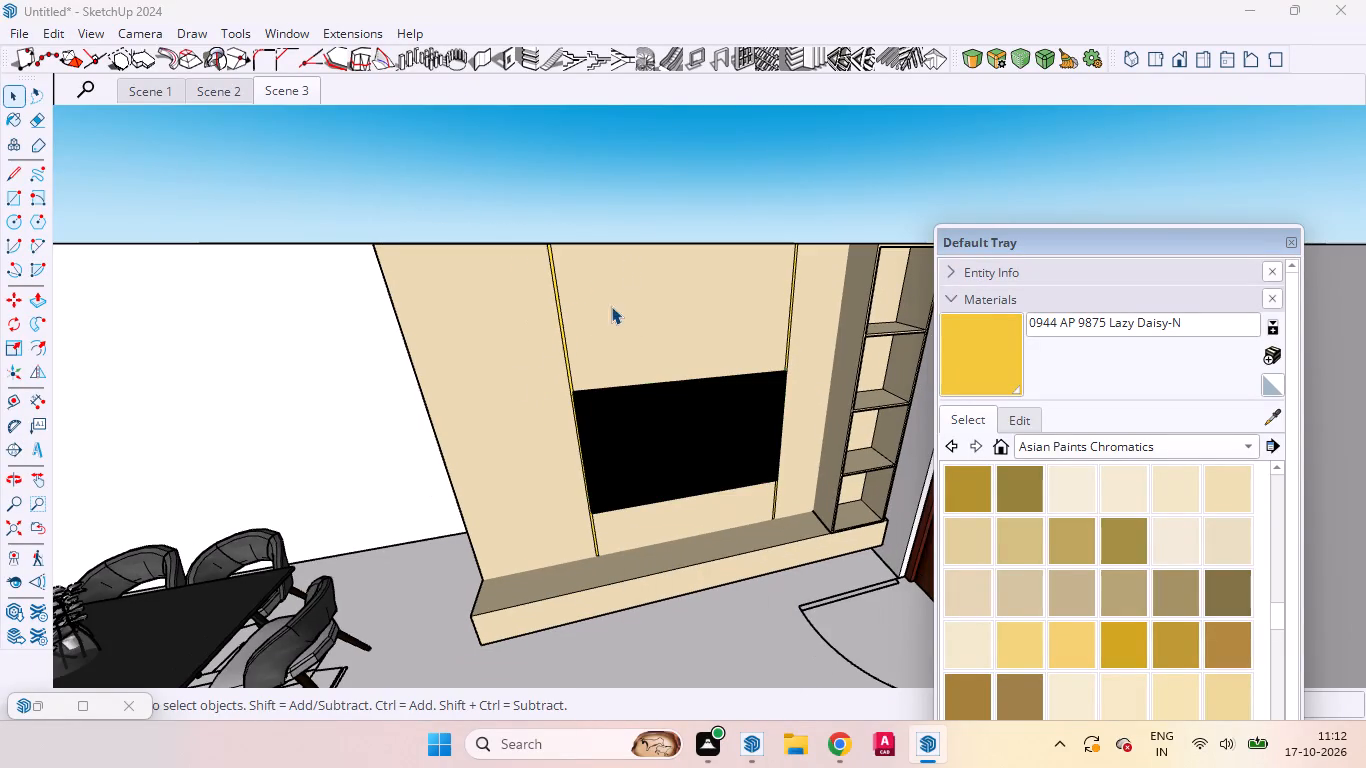
scroll(566, 312, down, 3)
middle_drag(688, 526, 640, 420)
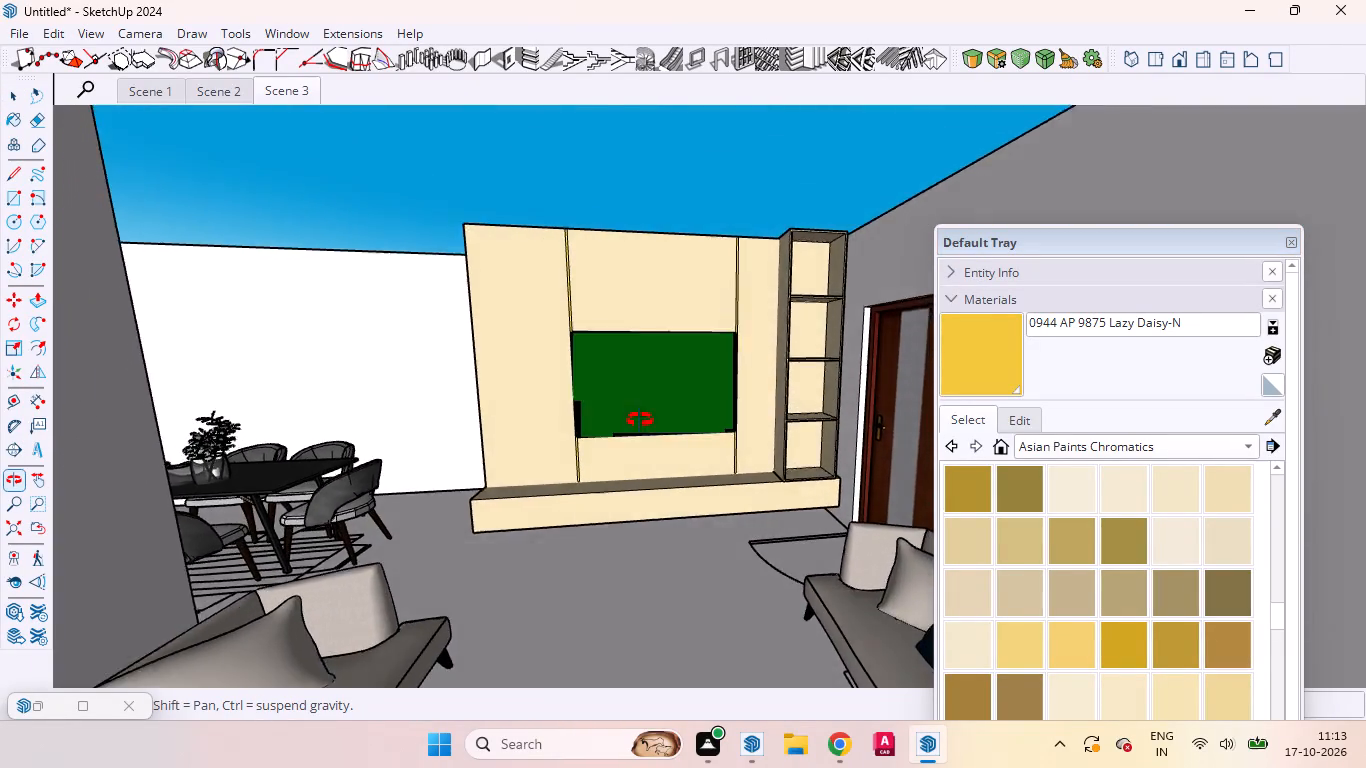
middle_drag(640, 420, 627, 455)
scroll(350, 563, up, 5)
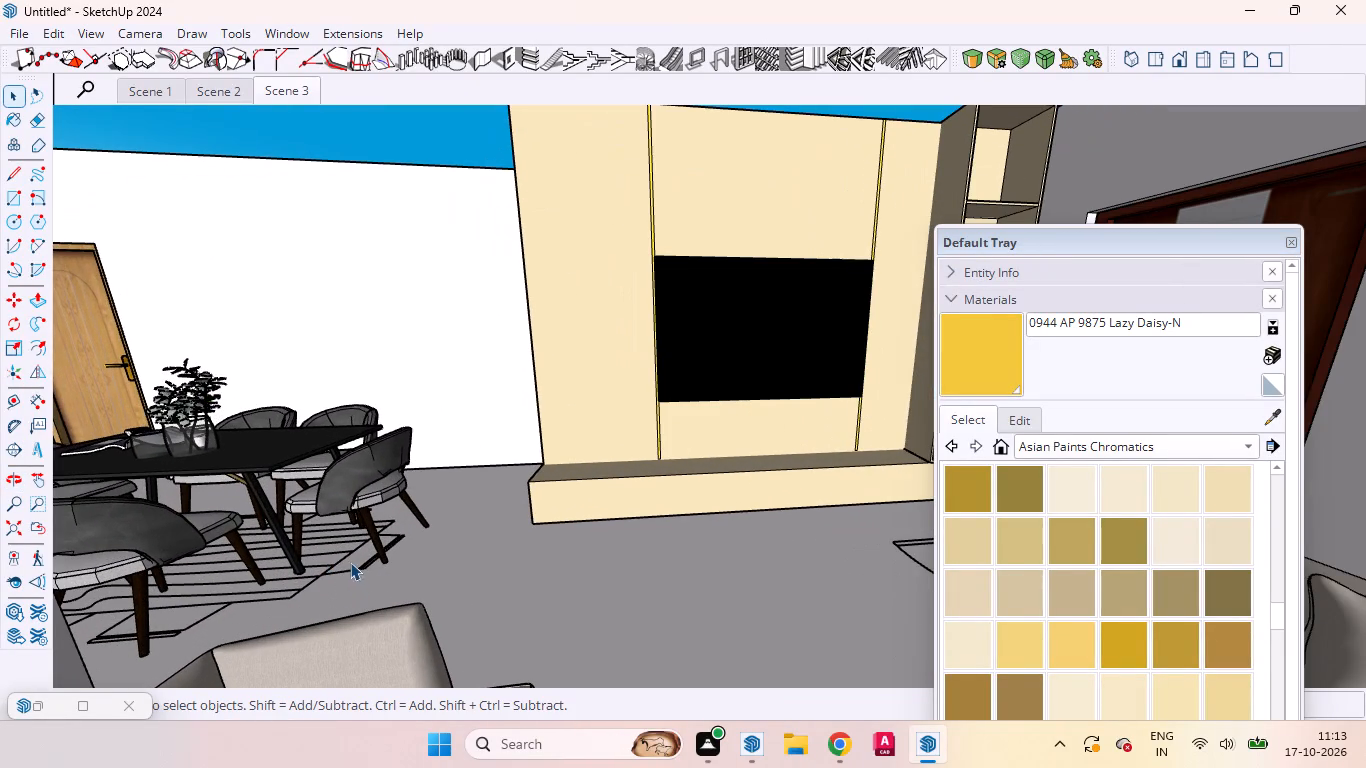
click(335, 565)
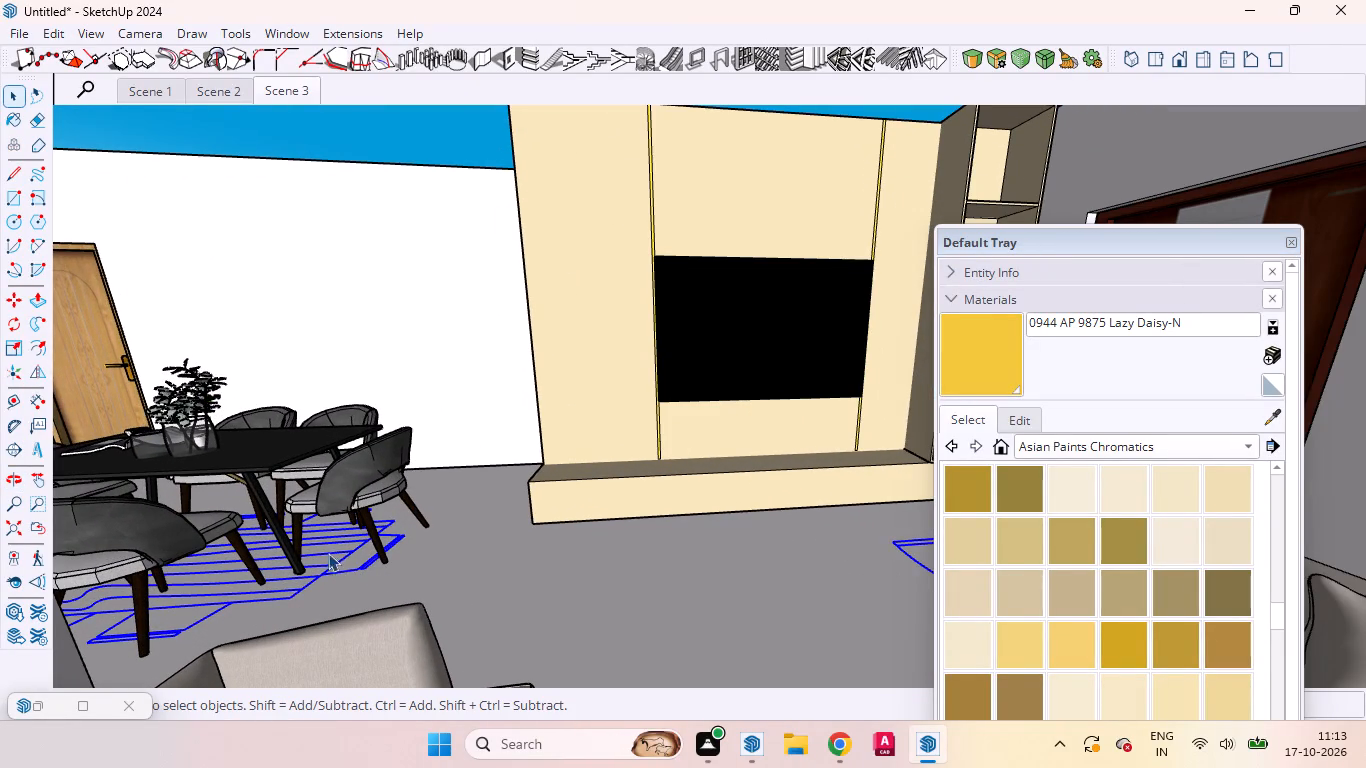
right_click(333, 568)
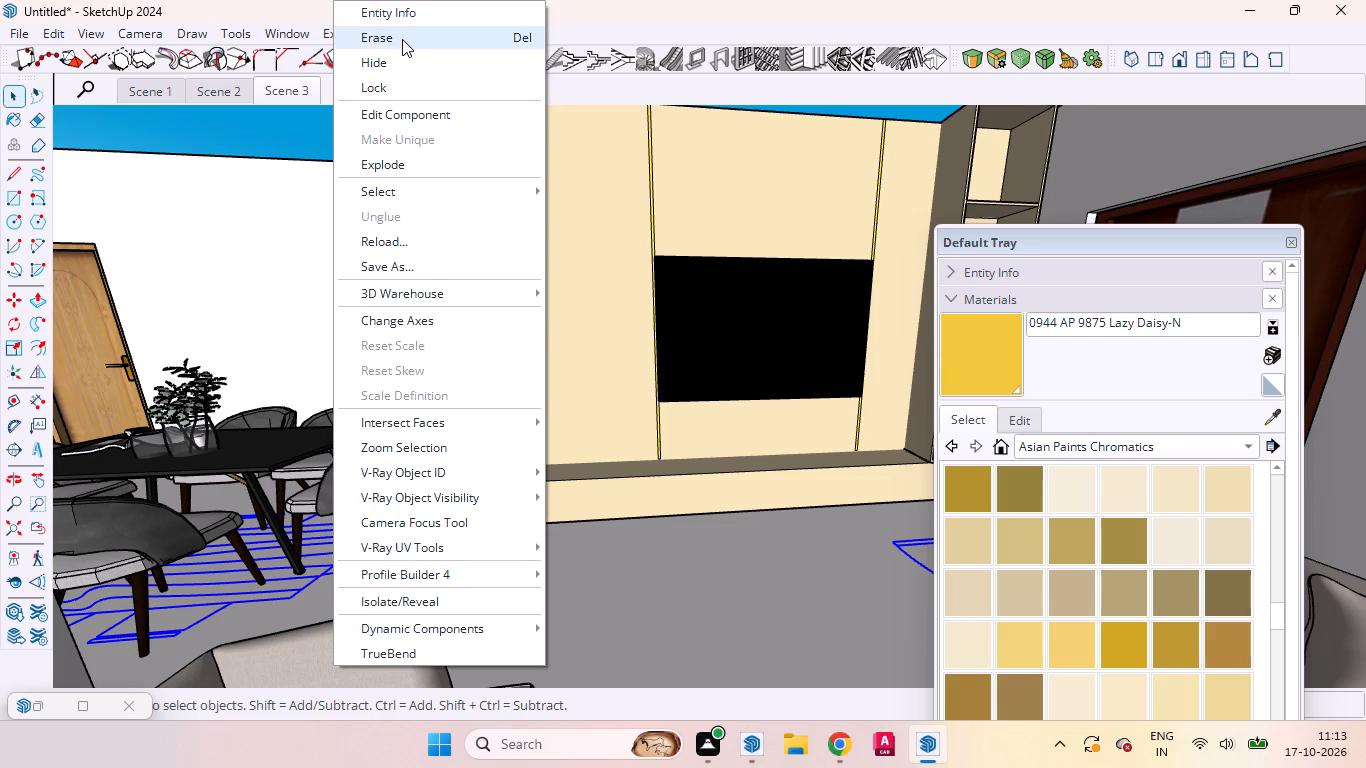
click(402, 41)
Switch to the top view to look over the whole apartment layout.
scroll(408, 465, down, 7)
scroll(509, 474, up, 1)
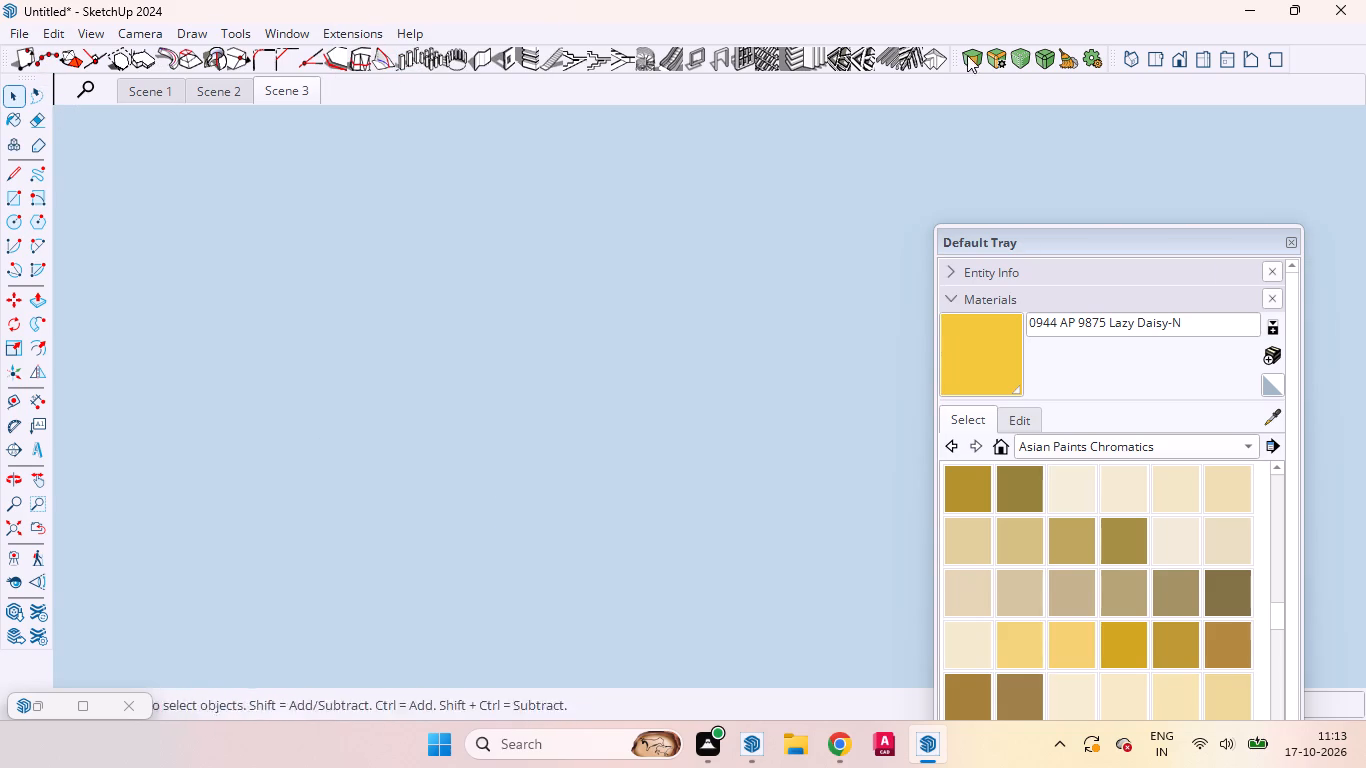
click(1143, 68)
scroll(418, 356, down, 6)
scroll(418, 356, up, 1)
scroll(418, 356, down, 2)
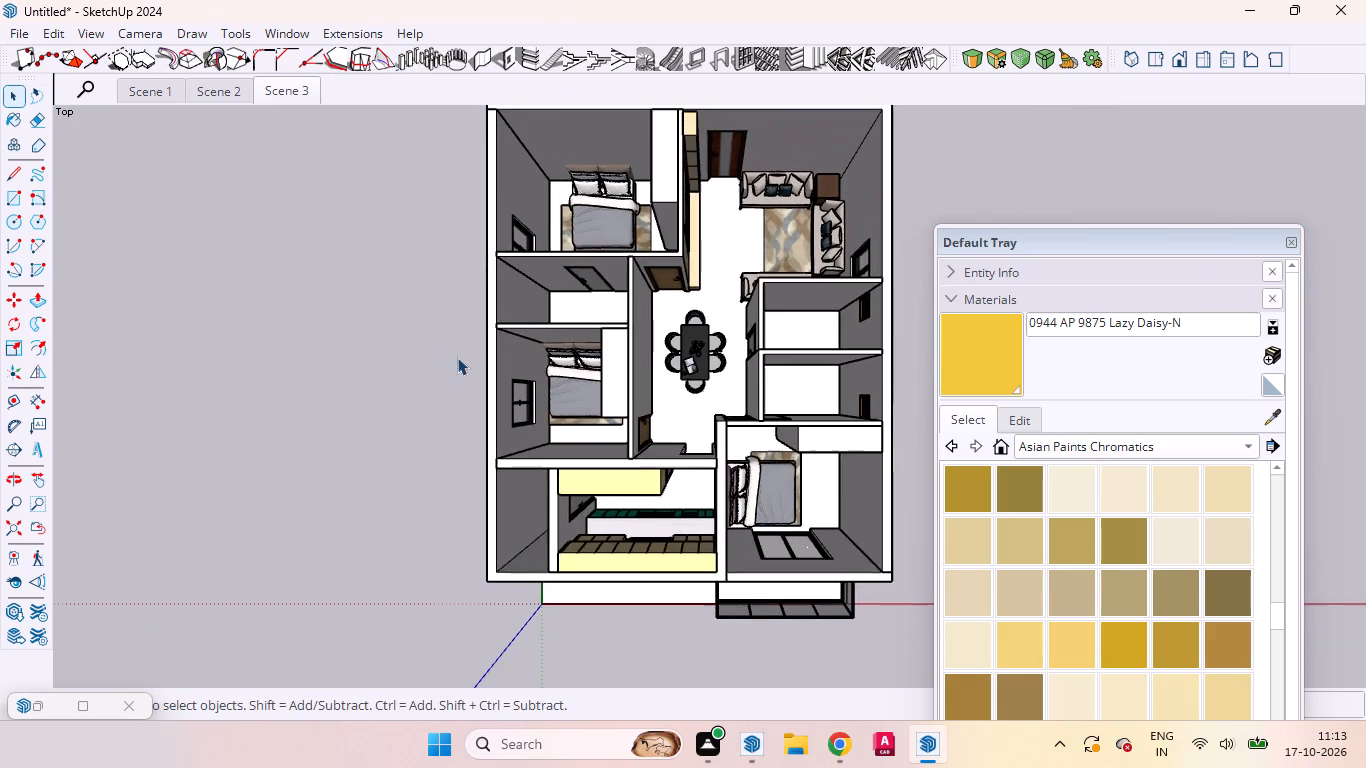
In the bedroom with the balcony, place horizontal guides on the wall beside the teal wardrobe, 6" above the floor and 12" above that guide.
scroll(562, 271, down, 3)
middle_drag(542, 431, 867, 243)
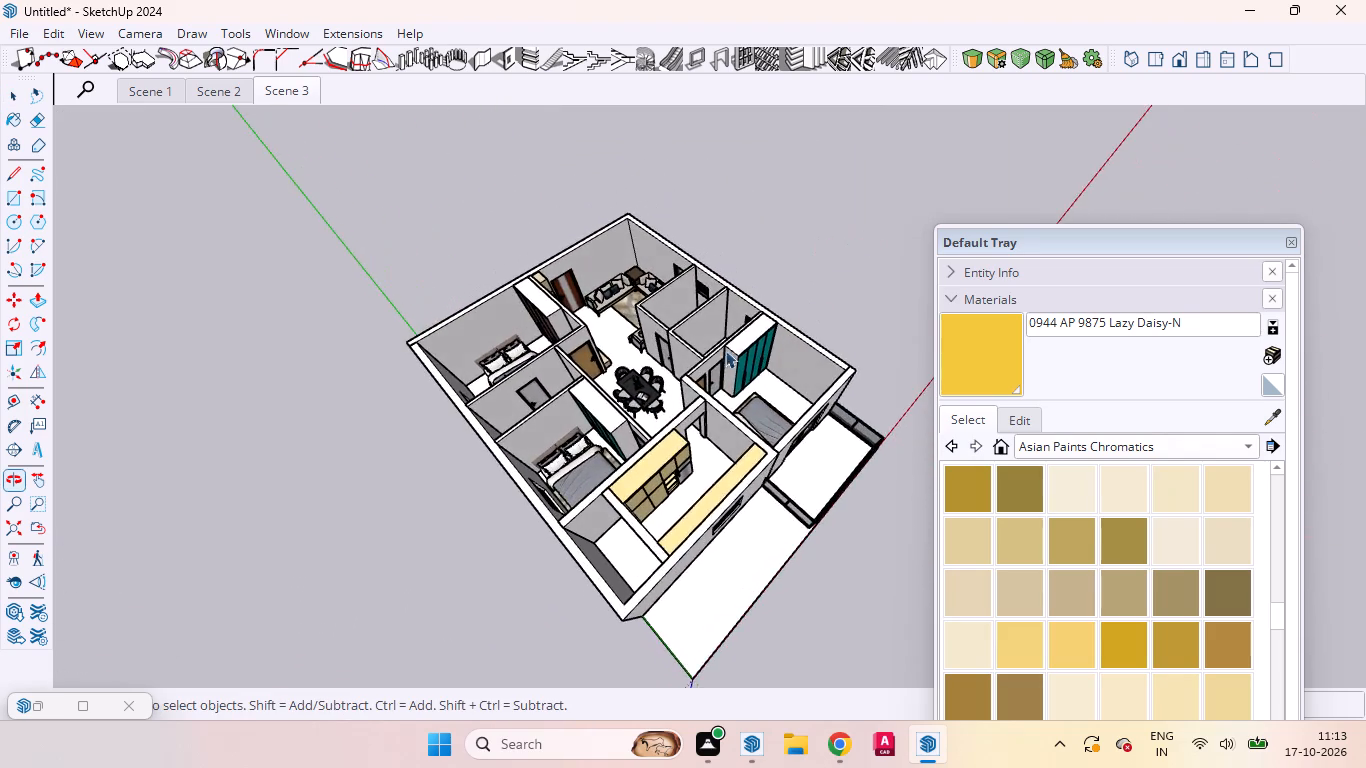
scroll(502, 516, up, 5)
middle_drag(604, 393, 684, 350)
middle_drag(662, 519, 673, 641)
scroll(673, 642, up, 1)
scroll(613, 605, down, 6)
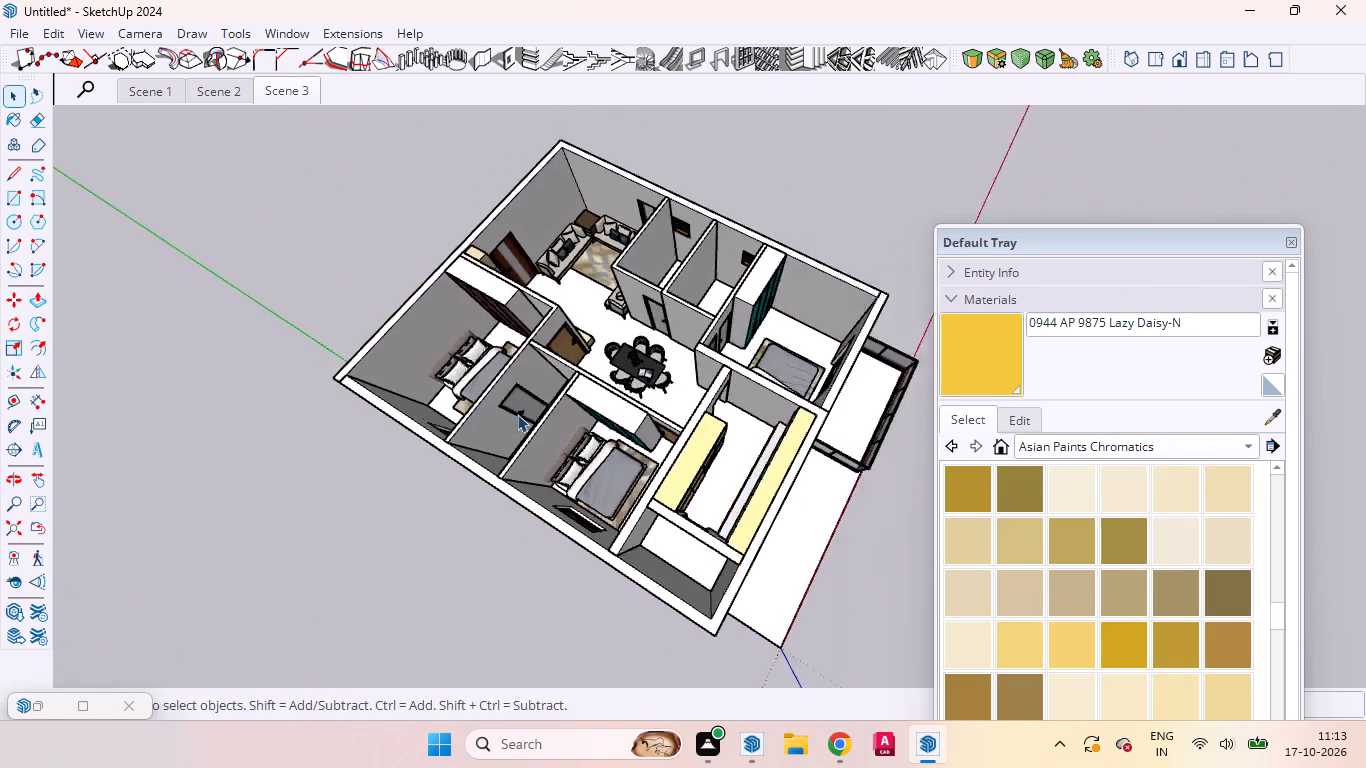
scroll(517, 414, down, 1)
scroll(742, 341, up, 9)
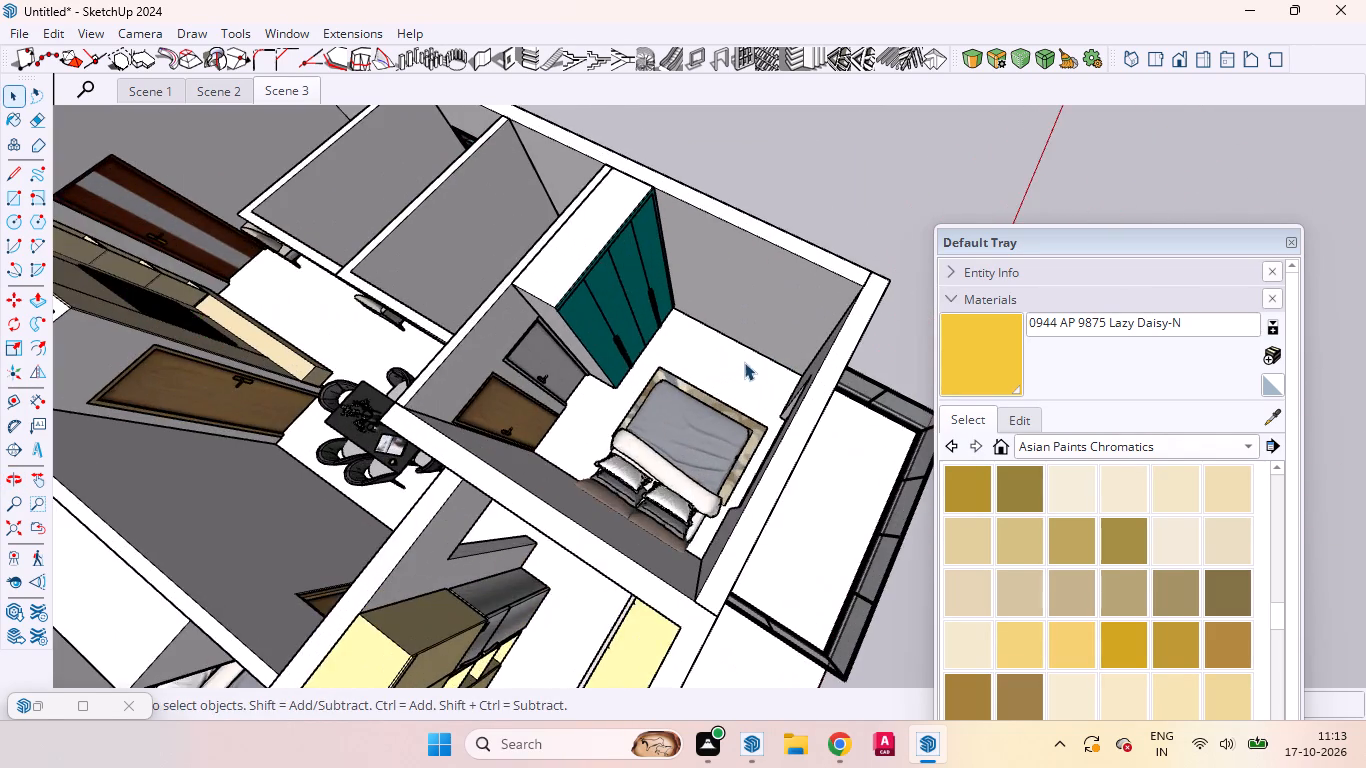
middle_drag(752, 362, 951, 275)
scroll(643, 302, up, 5)
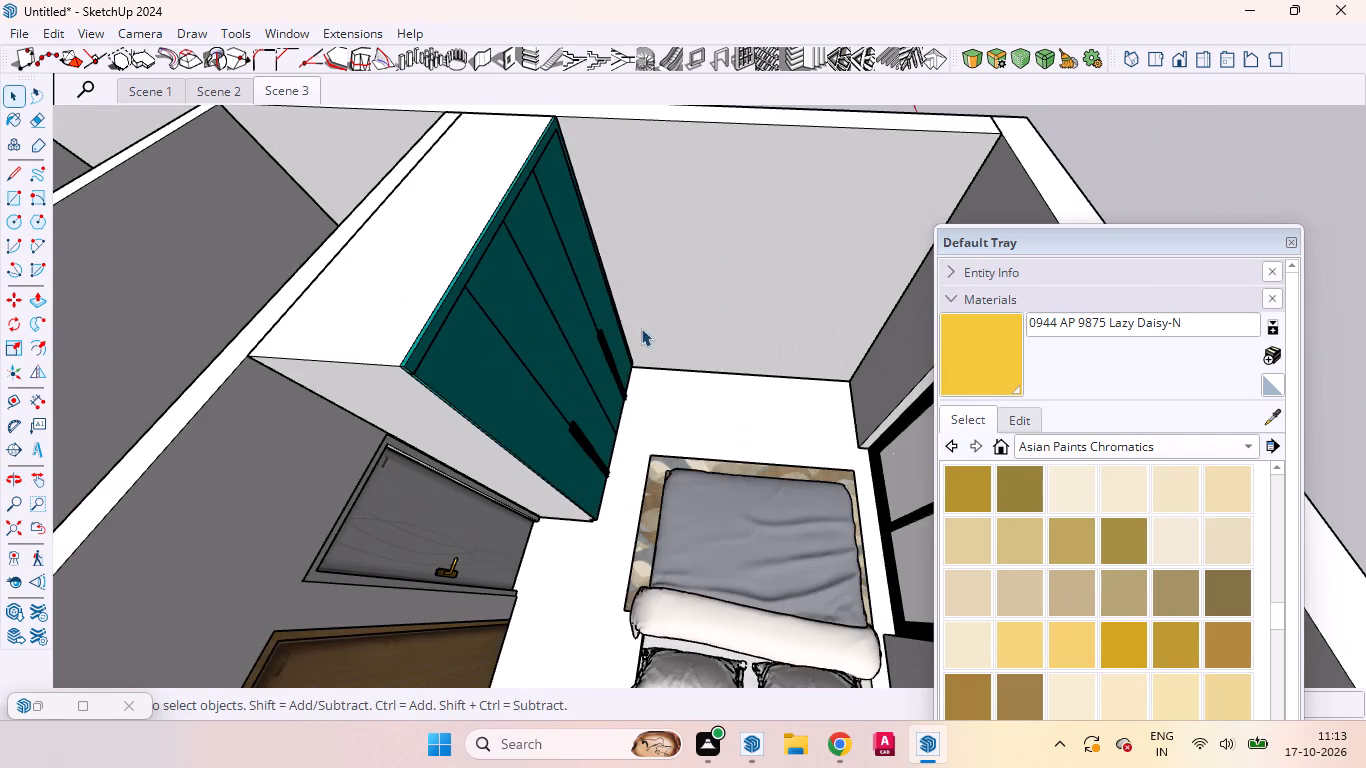
middle_drag(685, 315, 739, 247)
scroll(739, 247, up, 1)
scroll(710, 288, down, 3)
scroll(727, 393, up, 3)
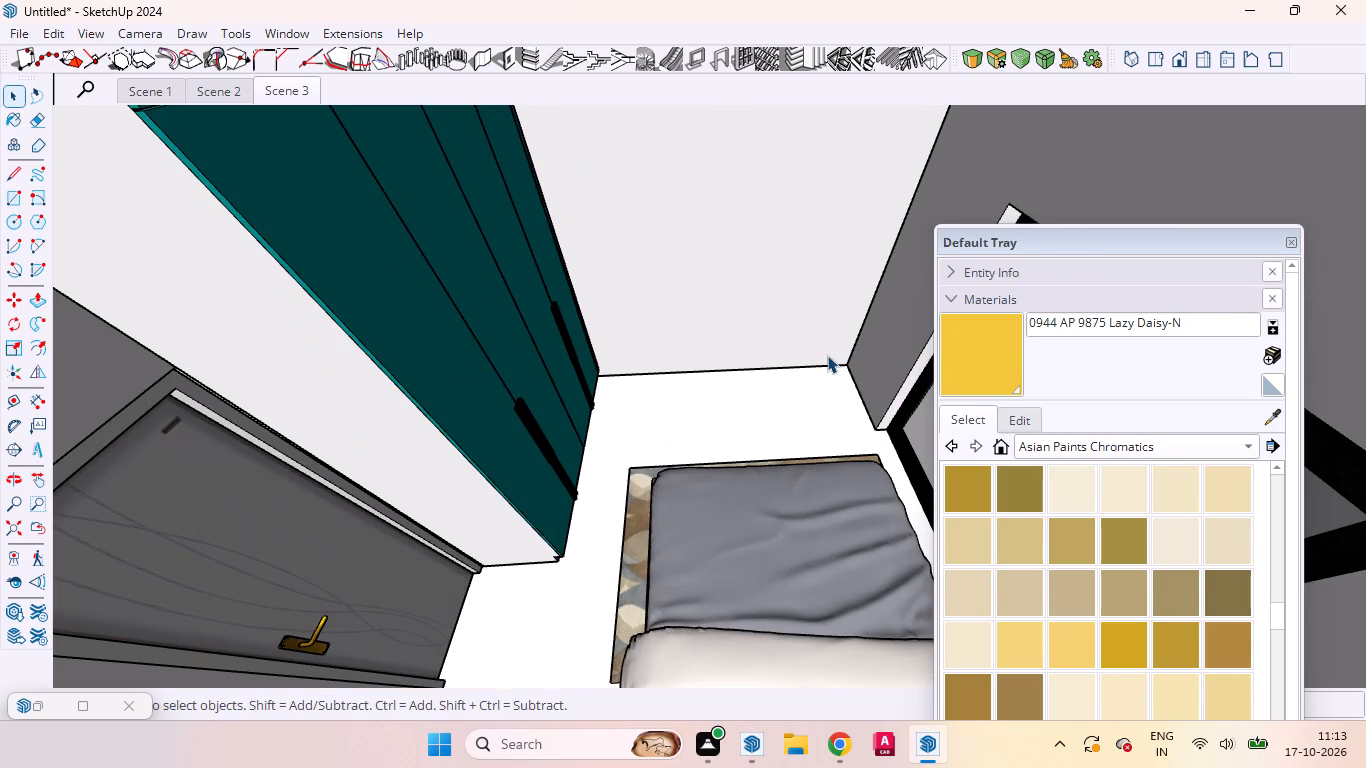
key(t)
click(802, 366)
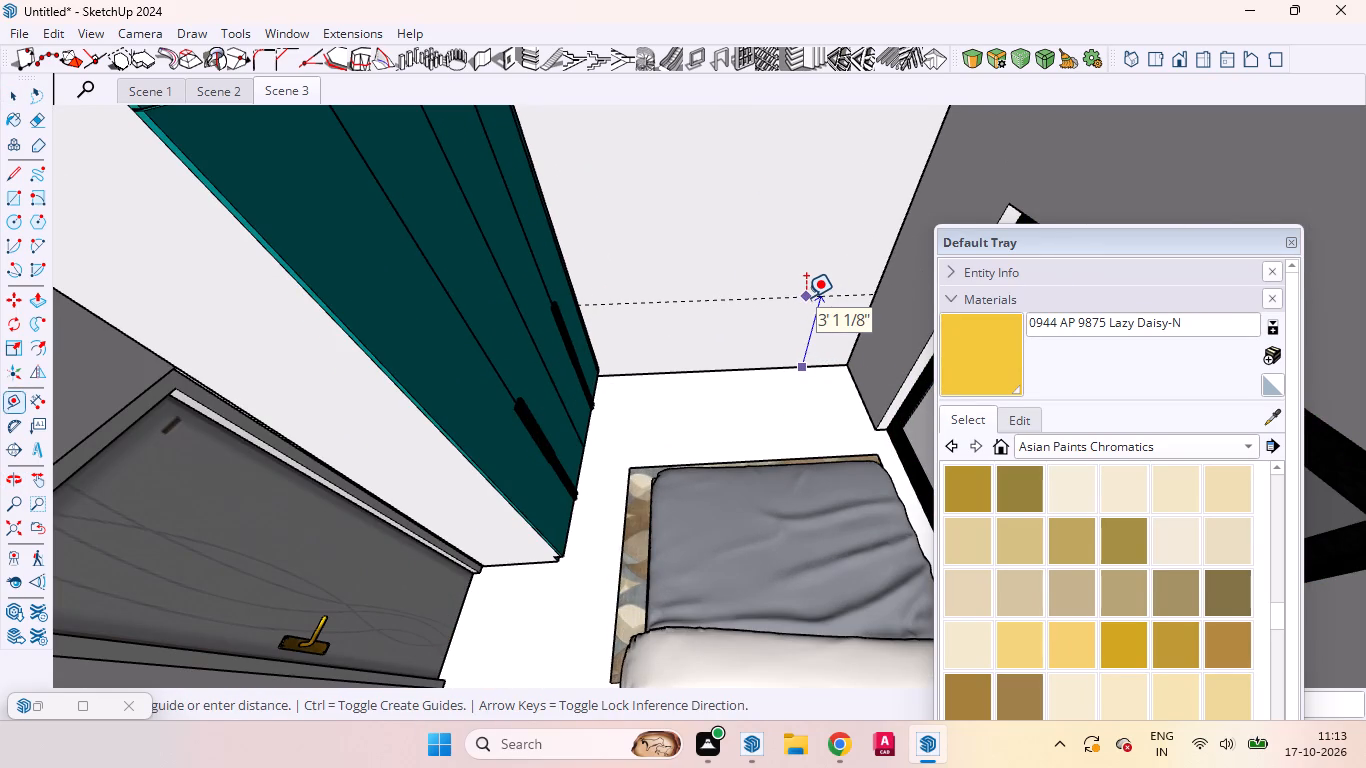
key(6)
key(Return)
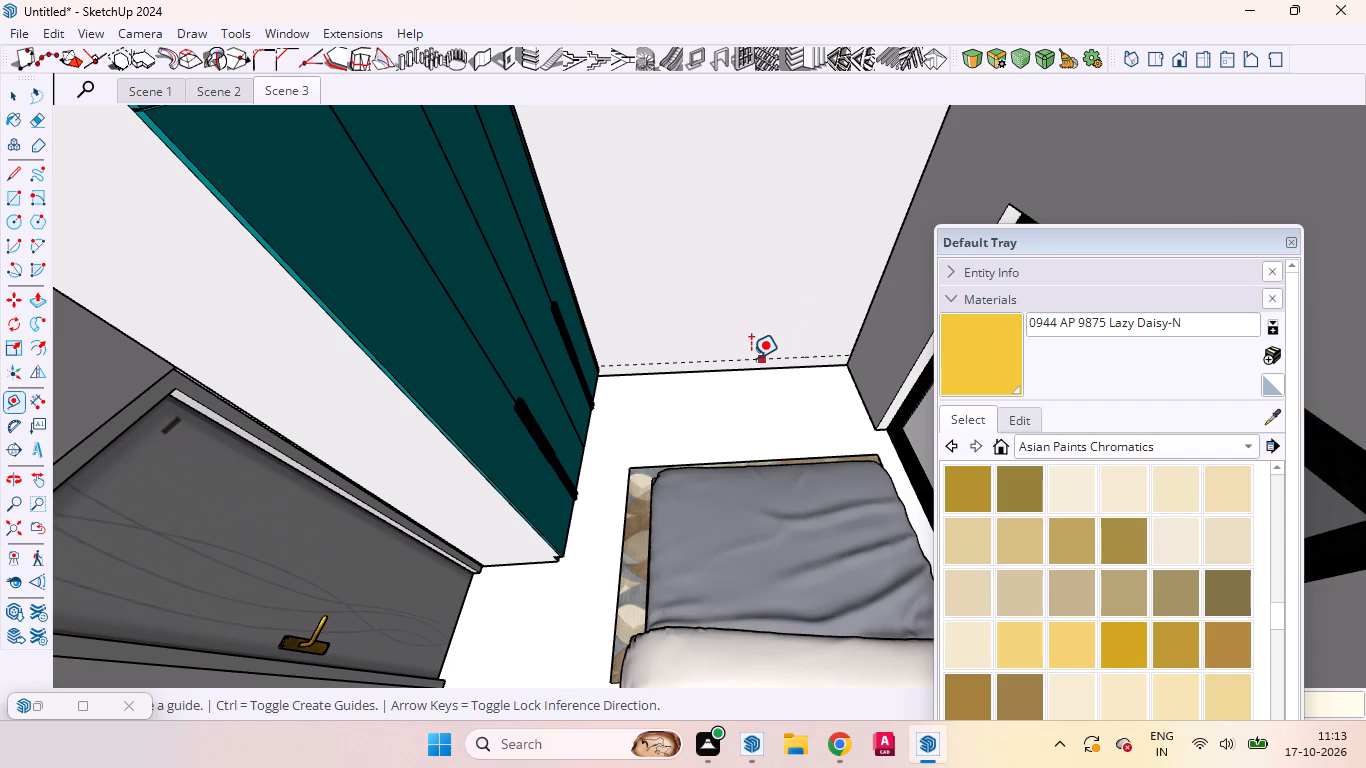
click(751, 358)
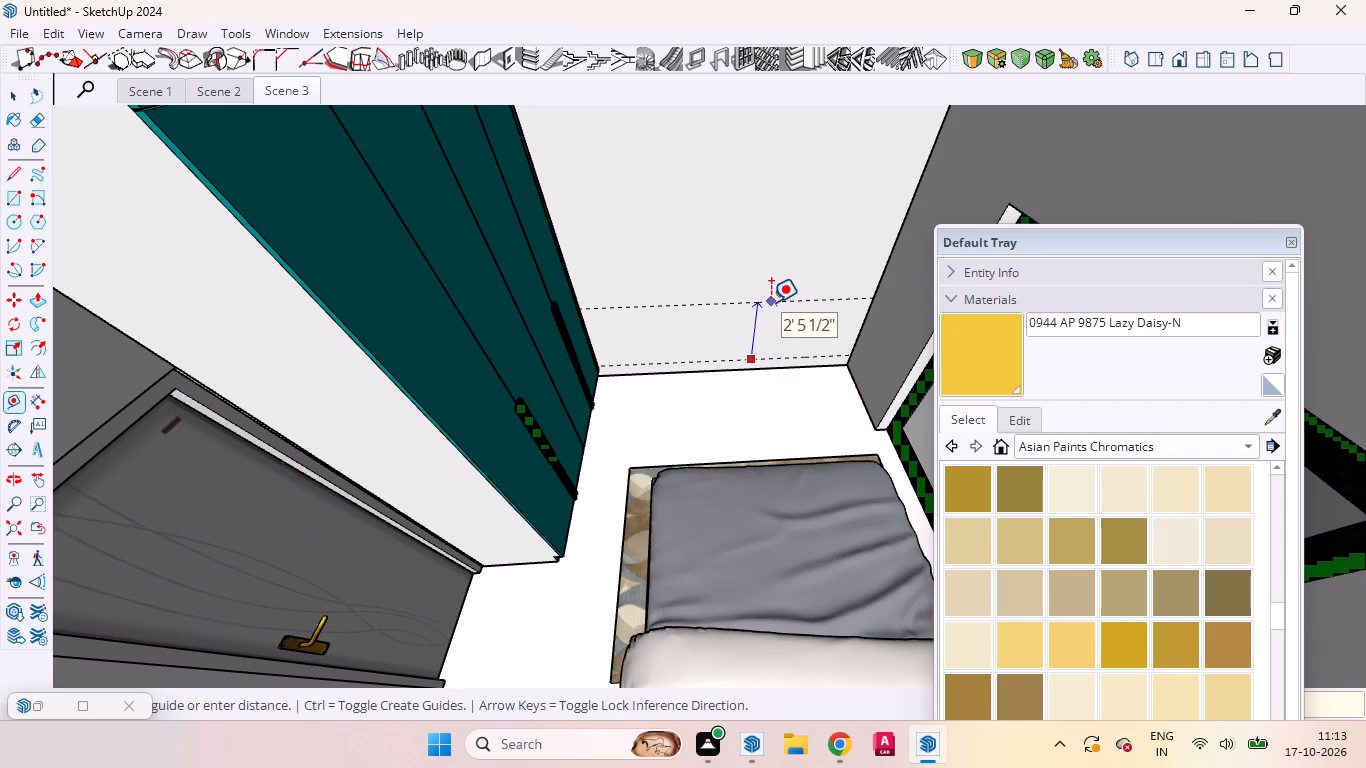
text(12)
key(Return)
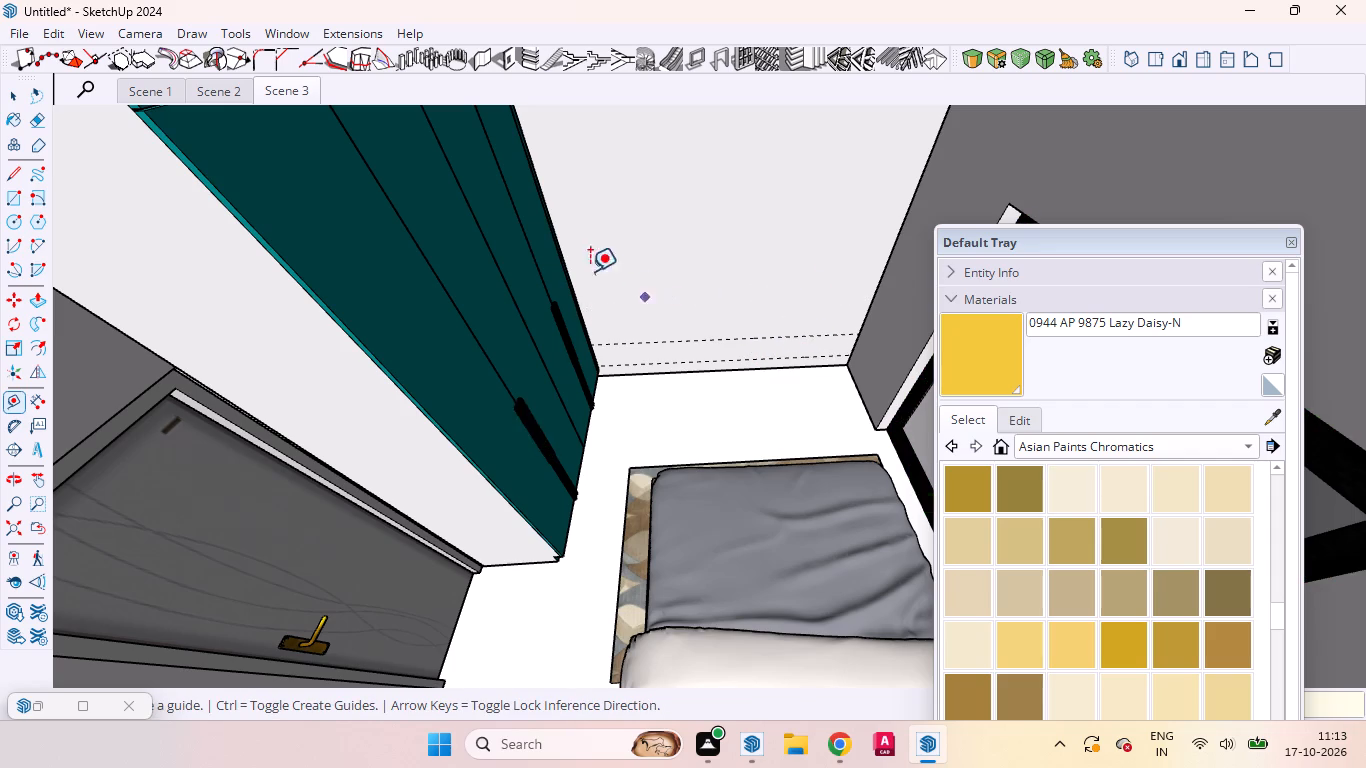
Add a vertical guide on the same bedroom wall, 2' from the teal wardrobe's edge.
scroll(570, 245, up, 4)
scroll(576, 251, down, 1)
scroll(577, 251, up, 4)
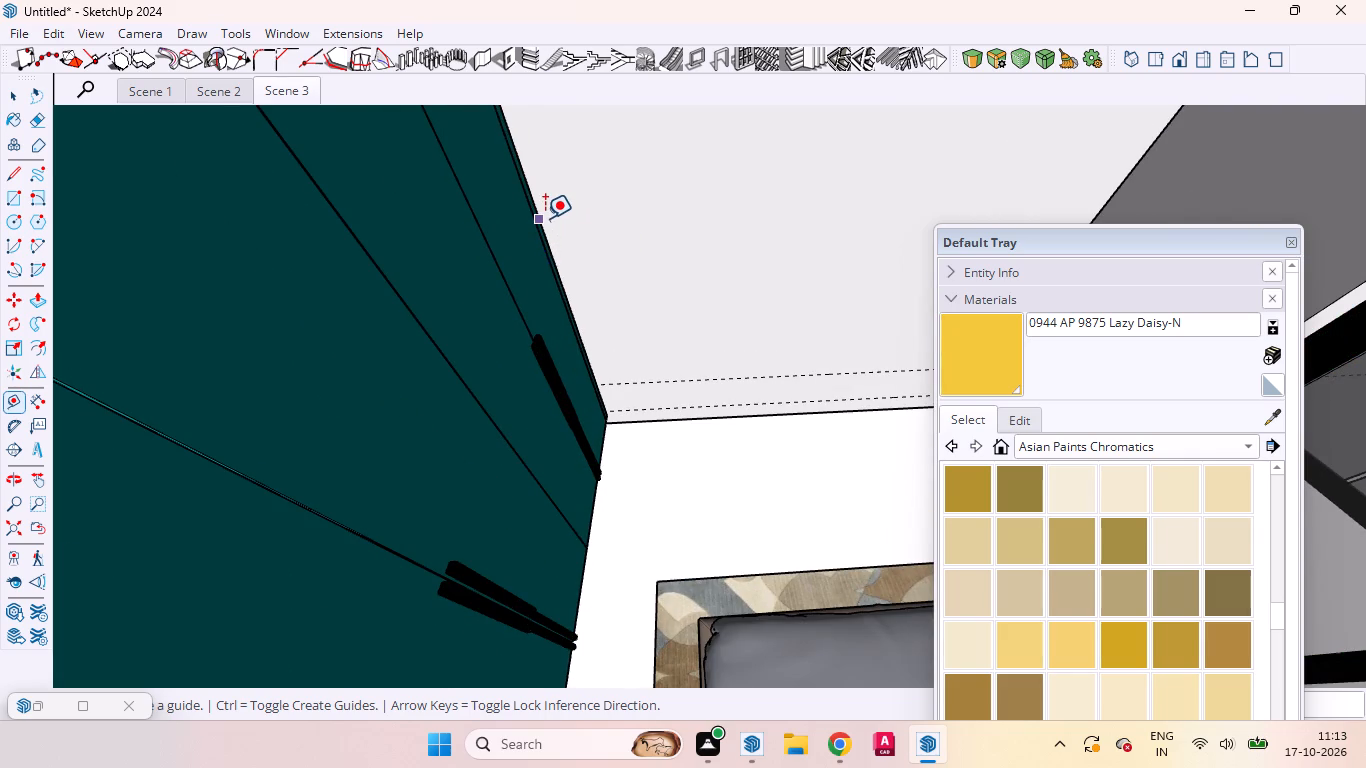
click(545, 218)
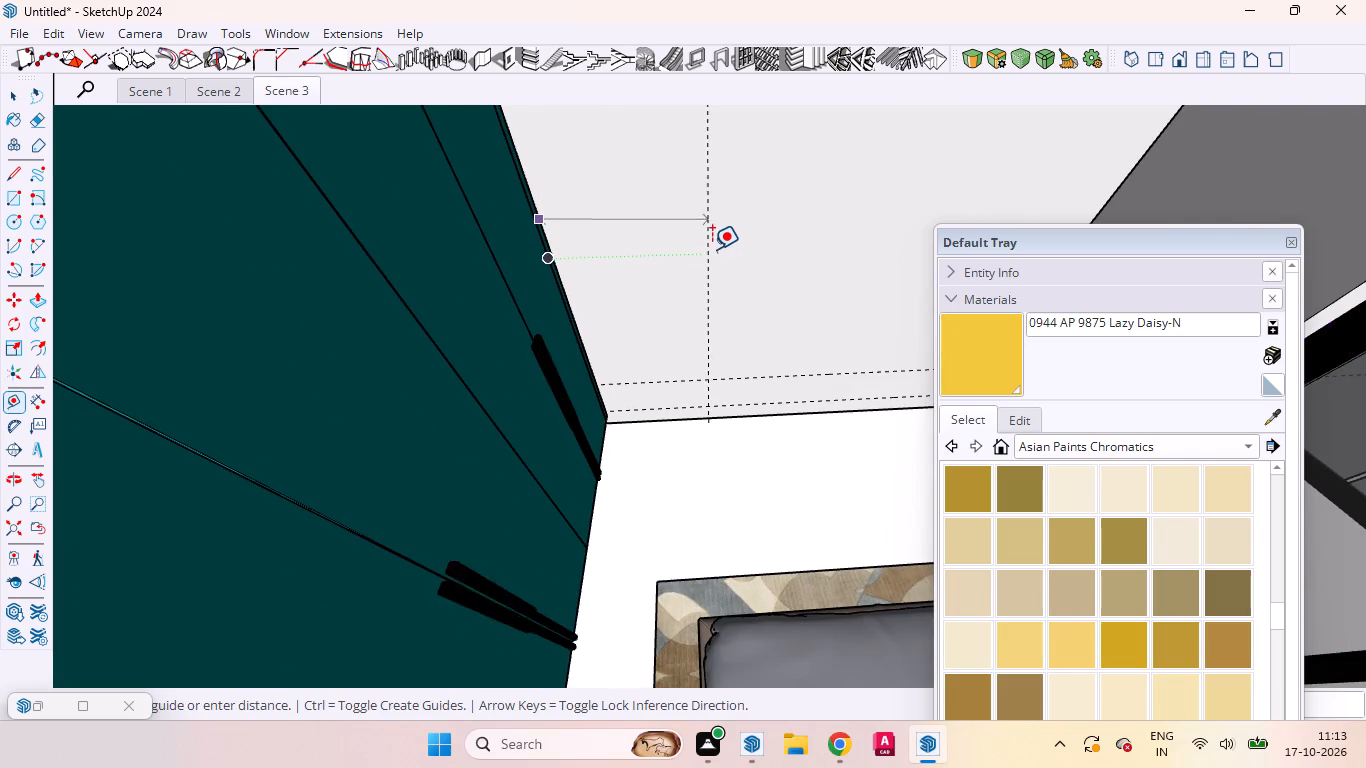
key(2)
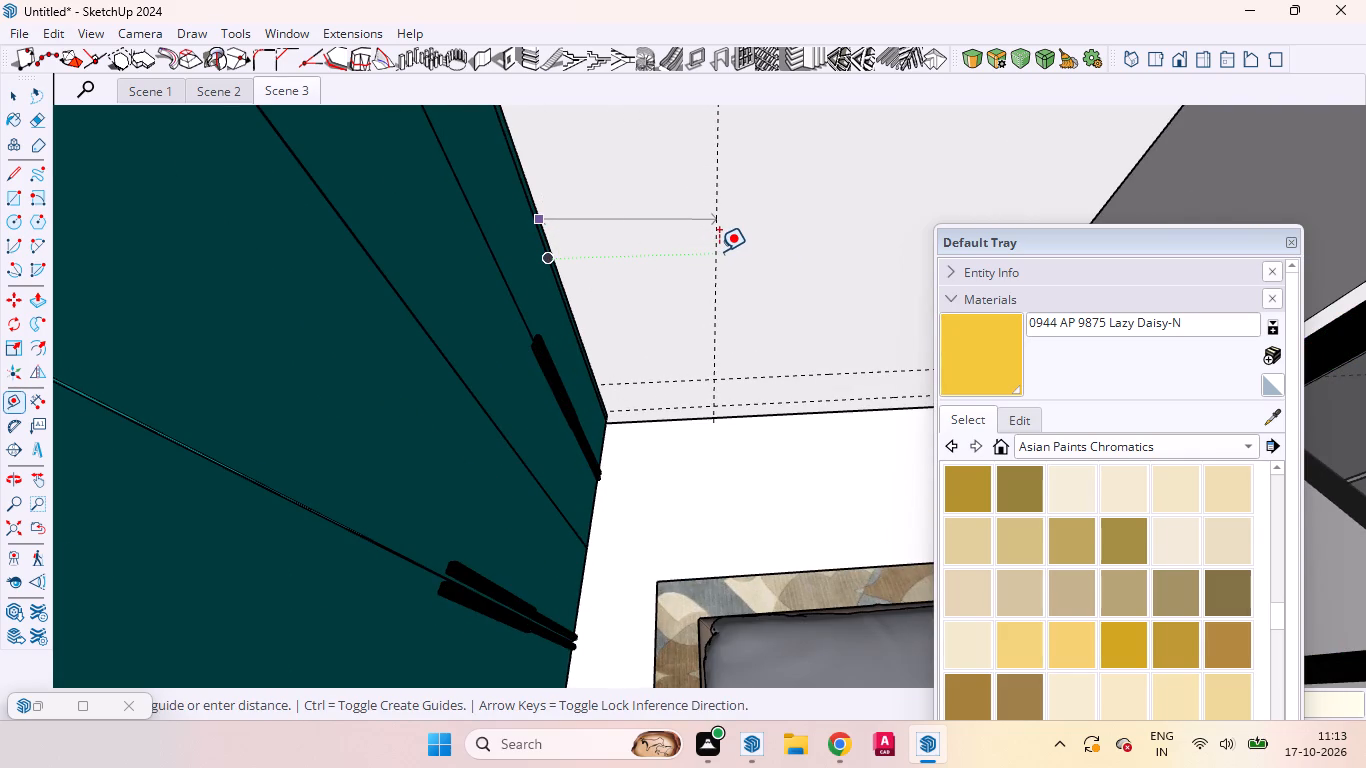
key(apostrophe)
key(Return)
scroll(699, 295, down, 3)
scroll(660, 297, up, 1)
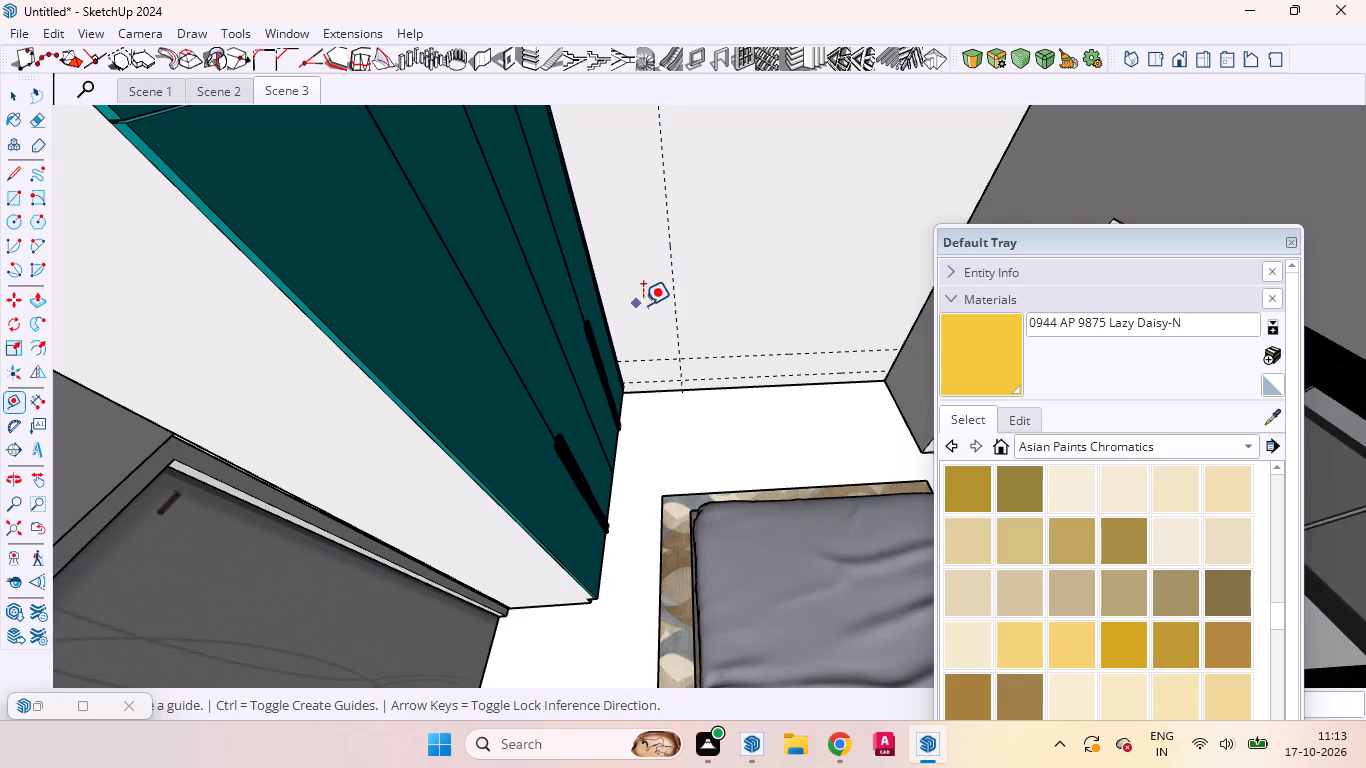
key(space)
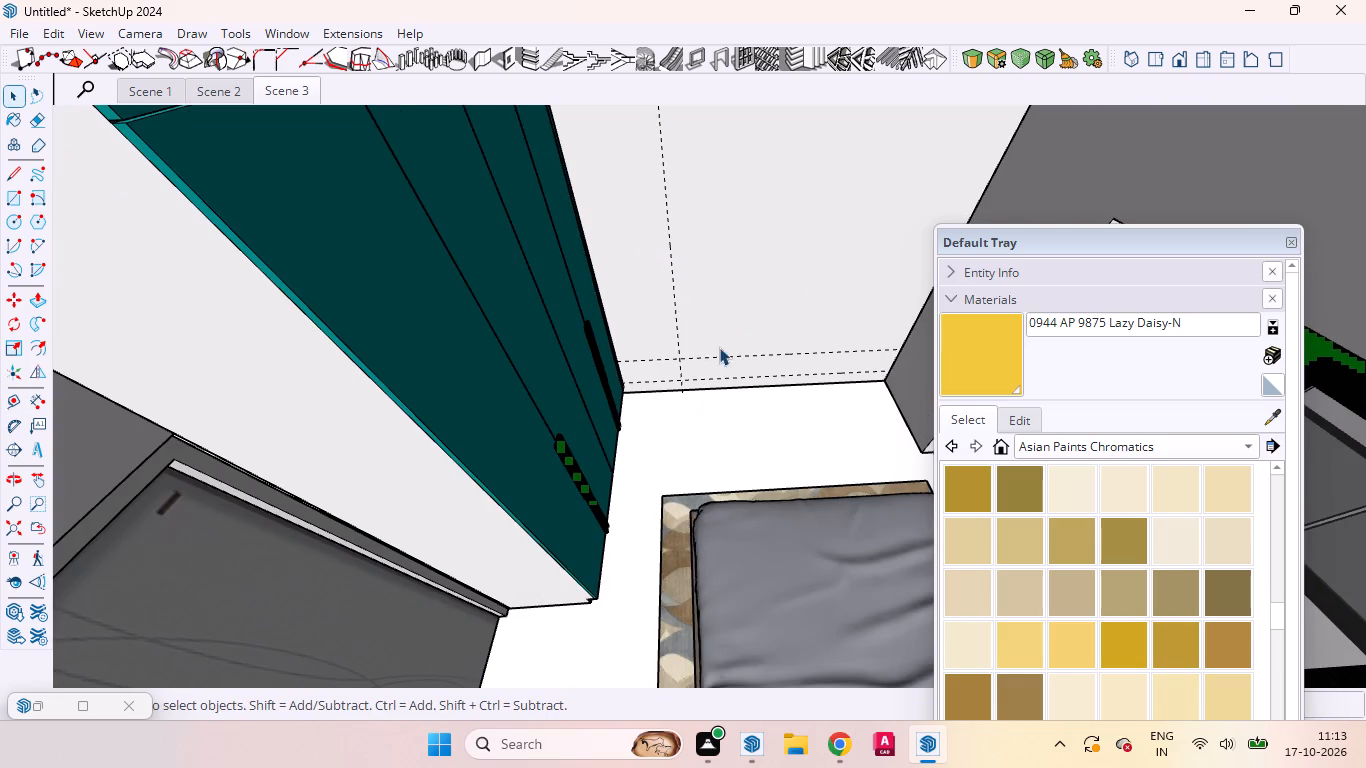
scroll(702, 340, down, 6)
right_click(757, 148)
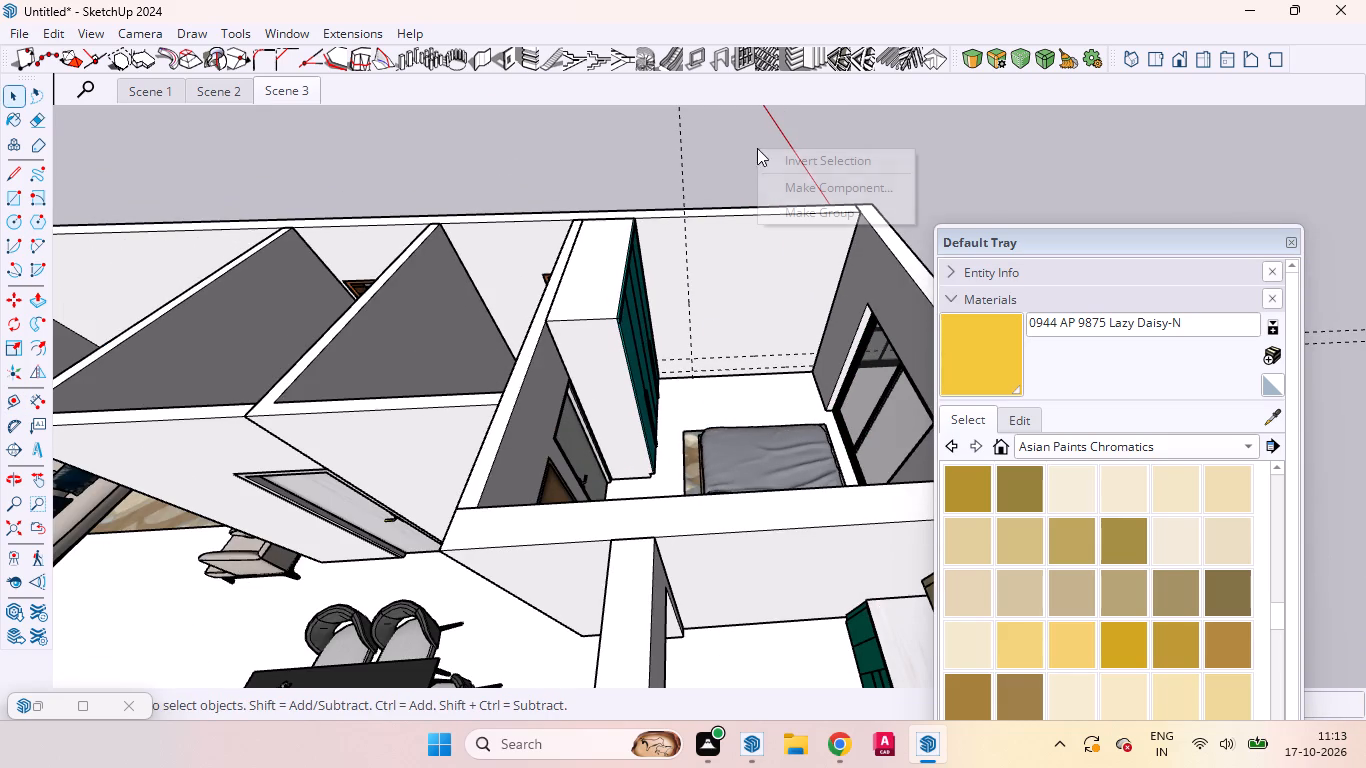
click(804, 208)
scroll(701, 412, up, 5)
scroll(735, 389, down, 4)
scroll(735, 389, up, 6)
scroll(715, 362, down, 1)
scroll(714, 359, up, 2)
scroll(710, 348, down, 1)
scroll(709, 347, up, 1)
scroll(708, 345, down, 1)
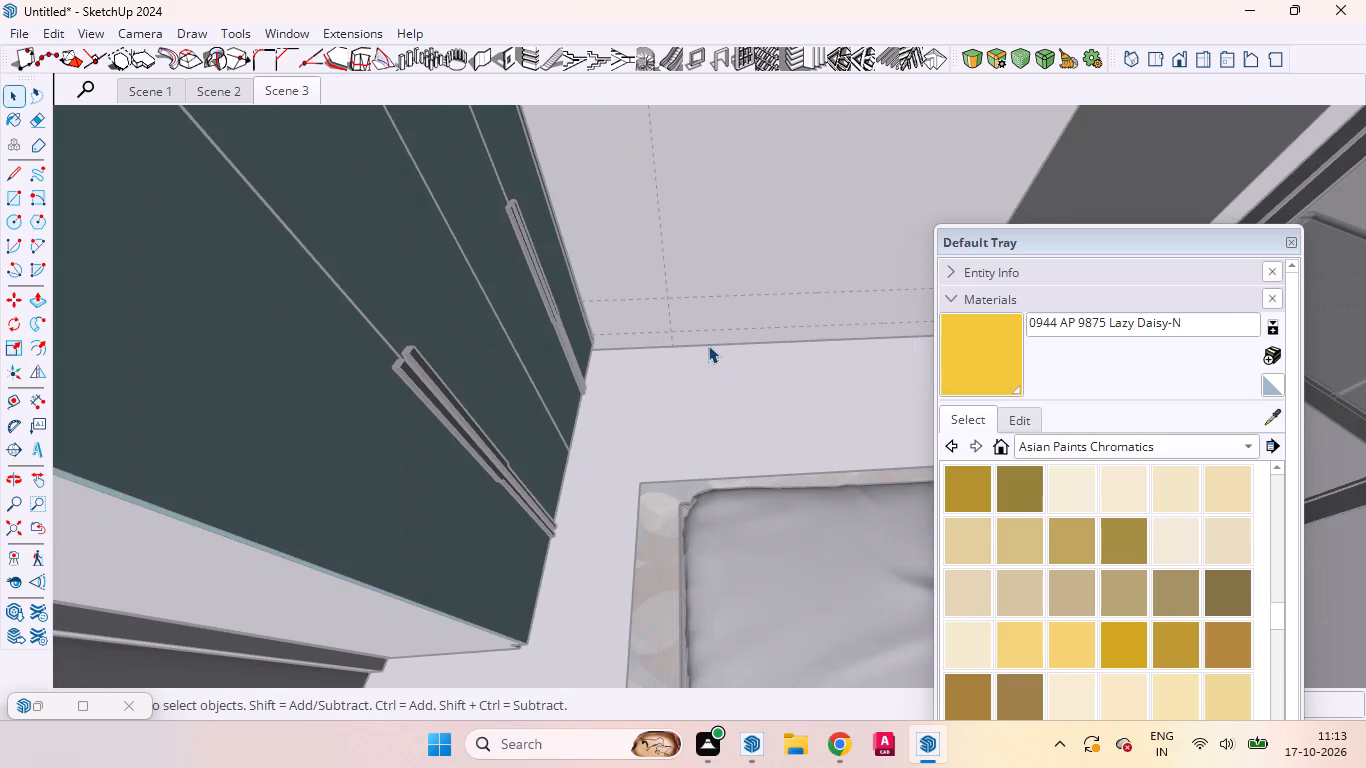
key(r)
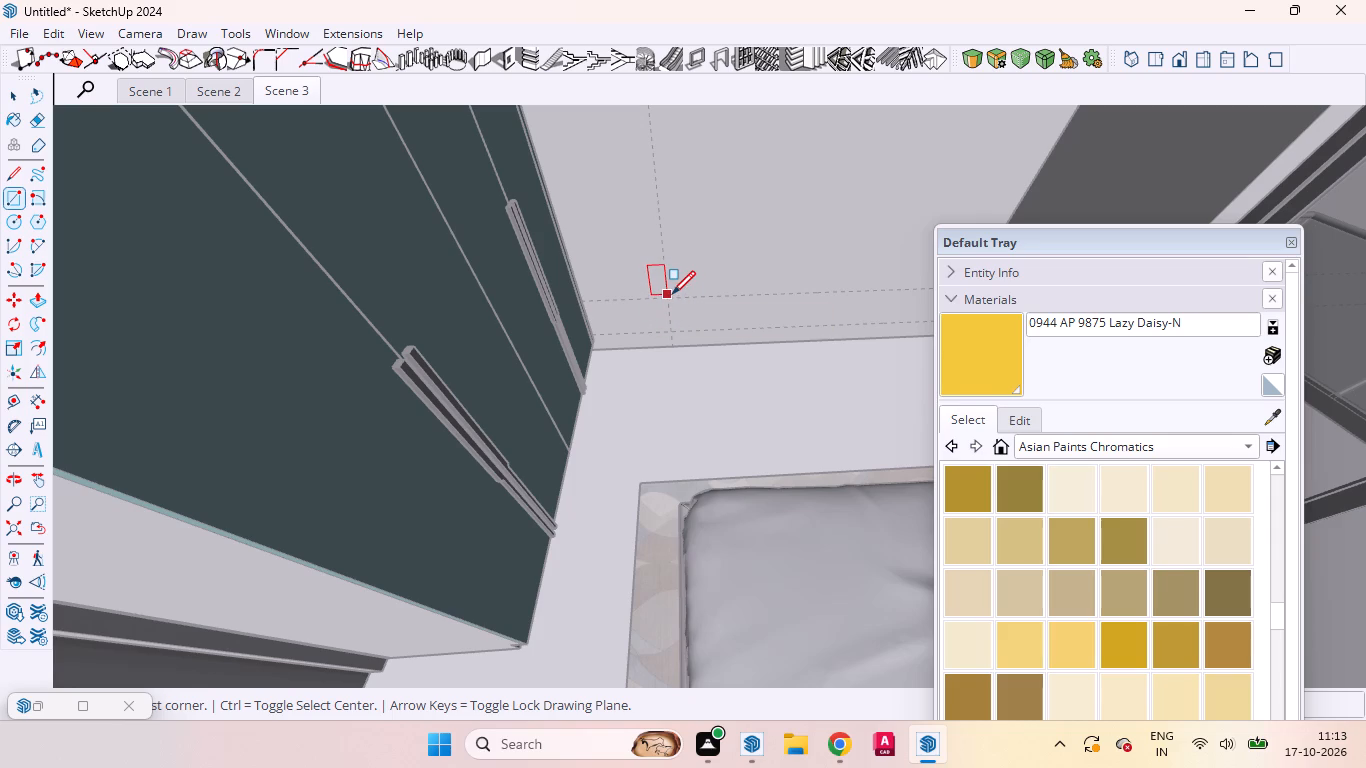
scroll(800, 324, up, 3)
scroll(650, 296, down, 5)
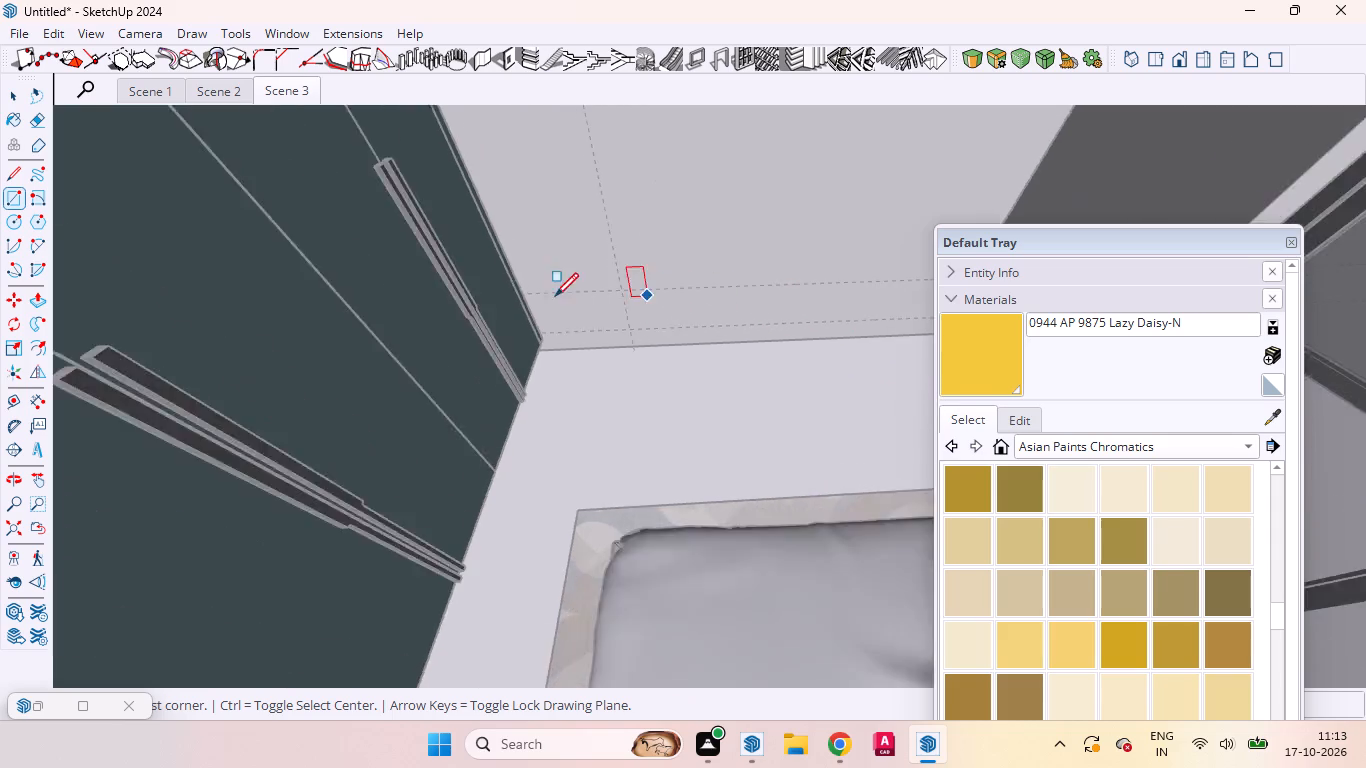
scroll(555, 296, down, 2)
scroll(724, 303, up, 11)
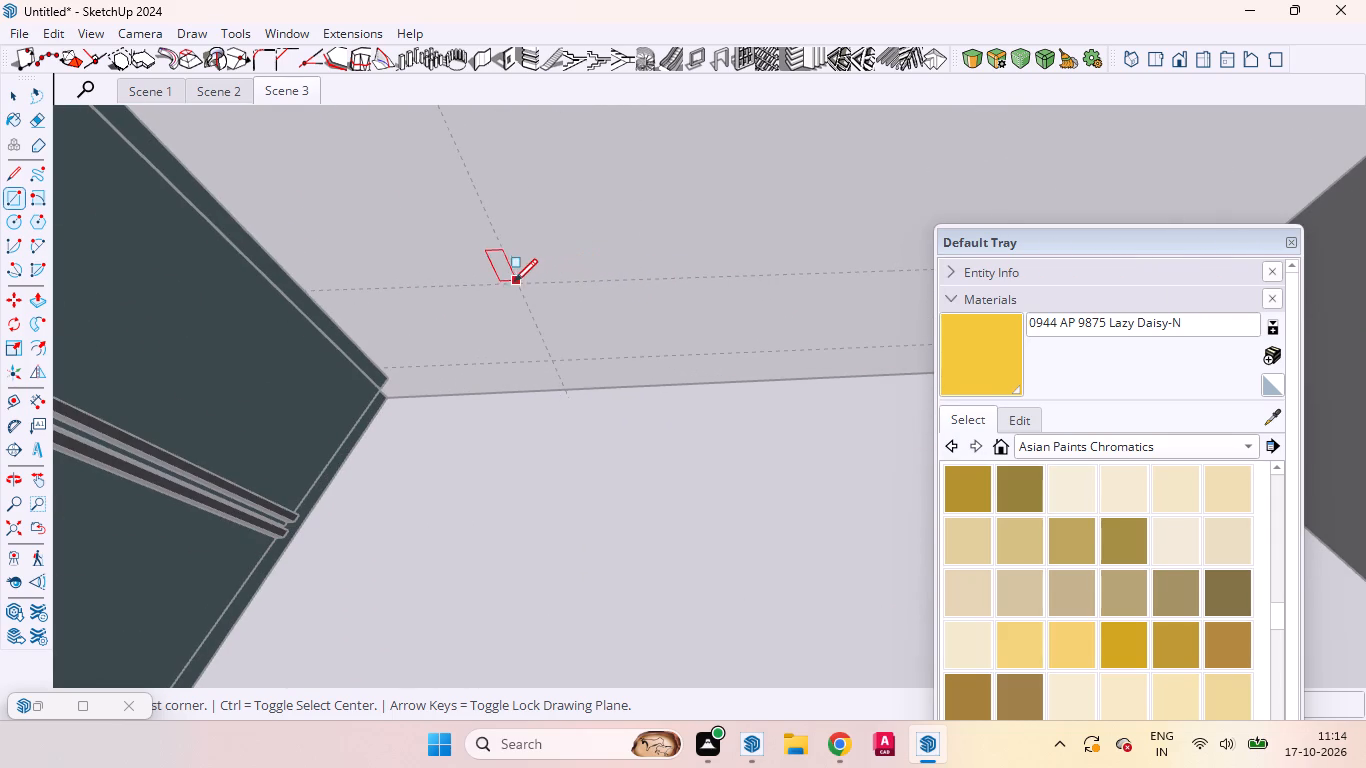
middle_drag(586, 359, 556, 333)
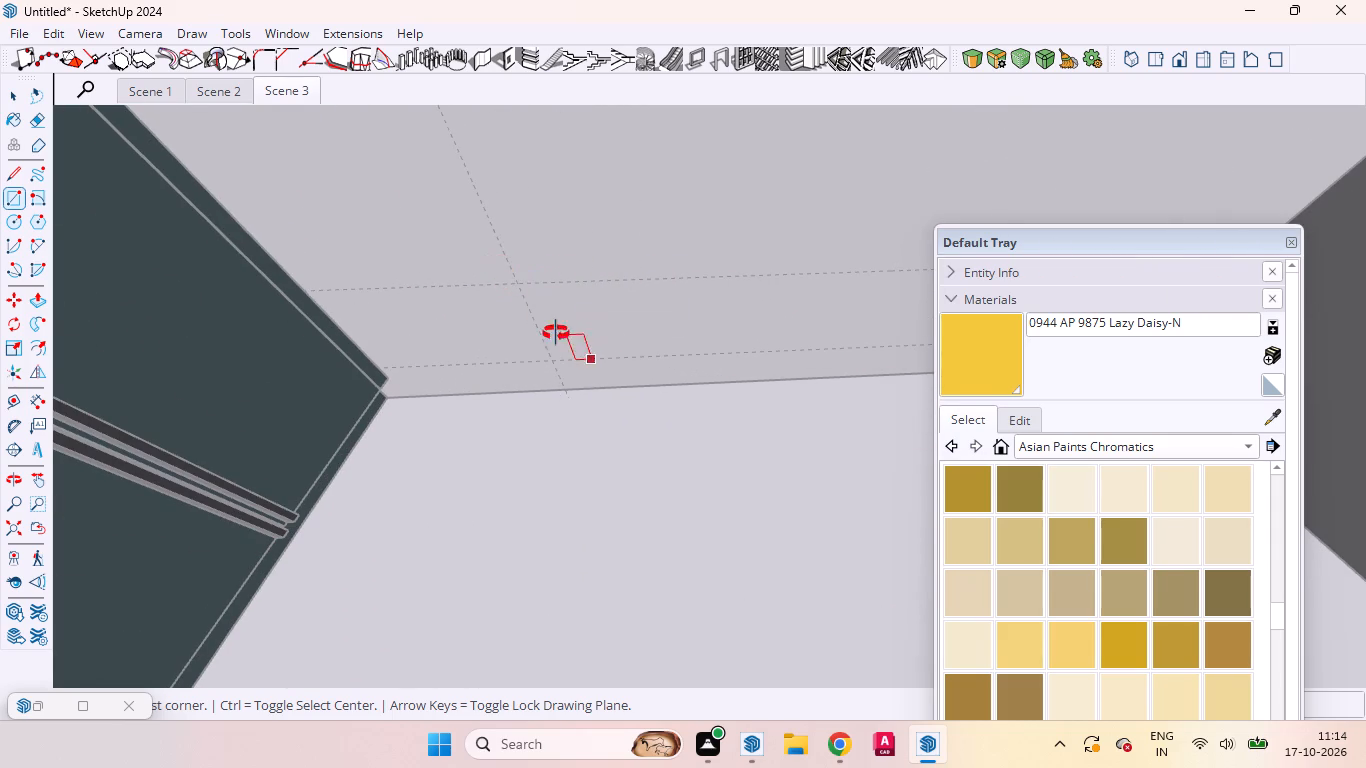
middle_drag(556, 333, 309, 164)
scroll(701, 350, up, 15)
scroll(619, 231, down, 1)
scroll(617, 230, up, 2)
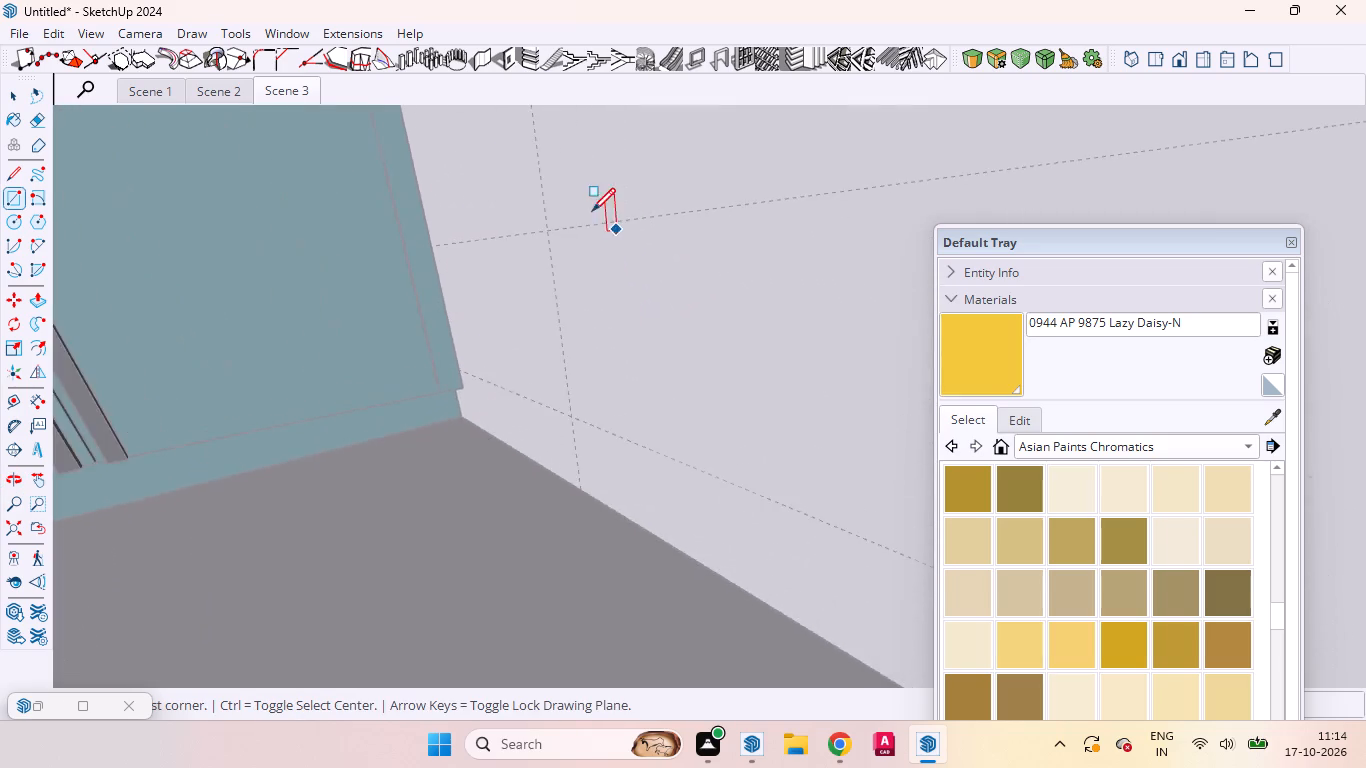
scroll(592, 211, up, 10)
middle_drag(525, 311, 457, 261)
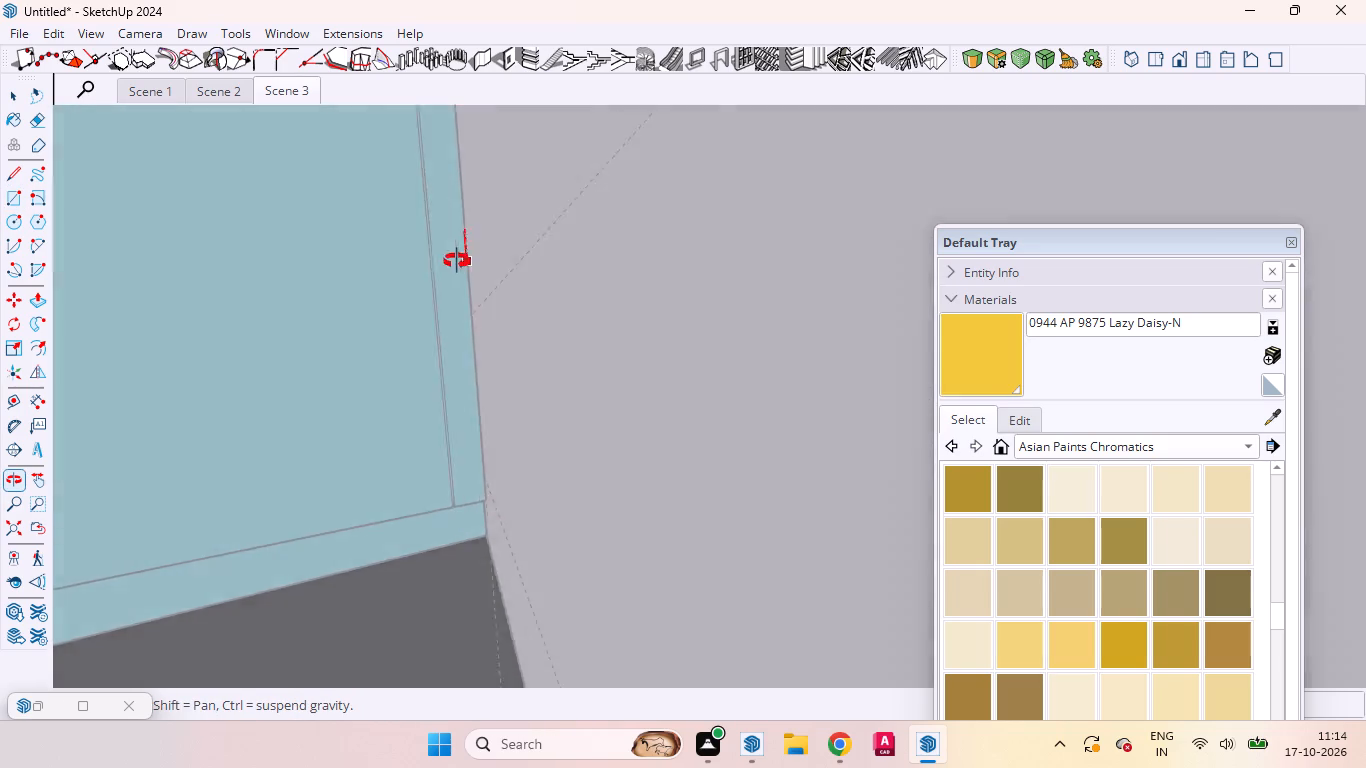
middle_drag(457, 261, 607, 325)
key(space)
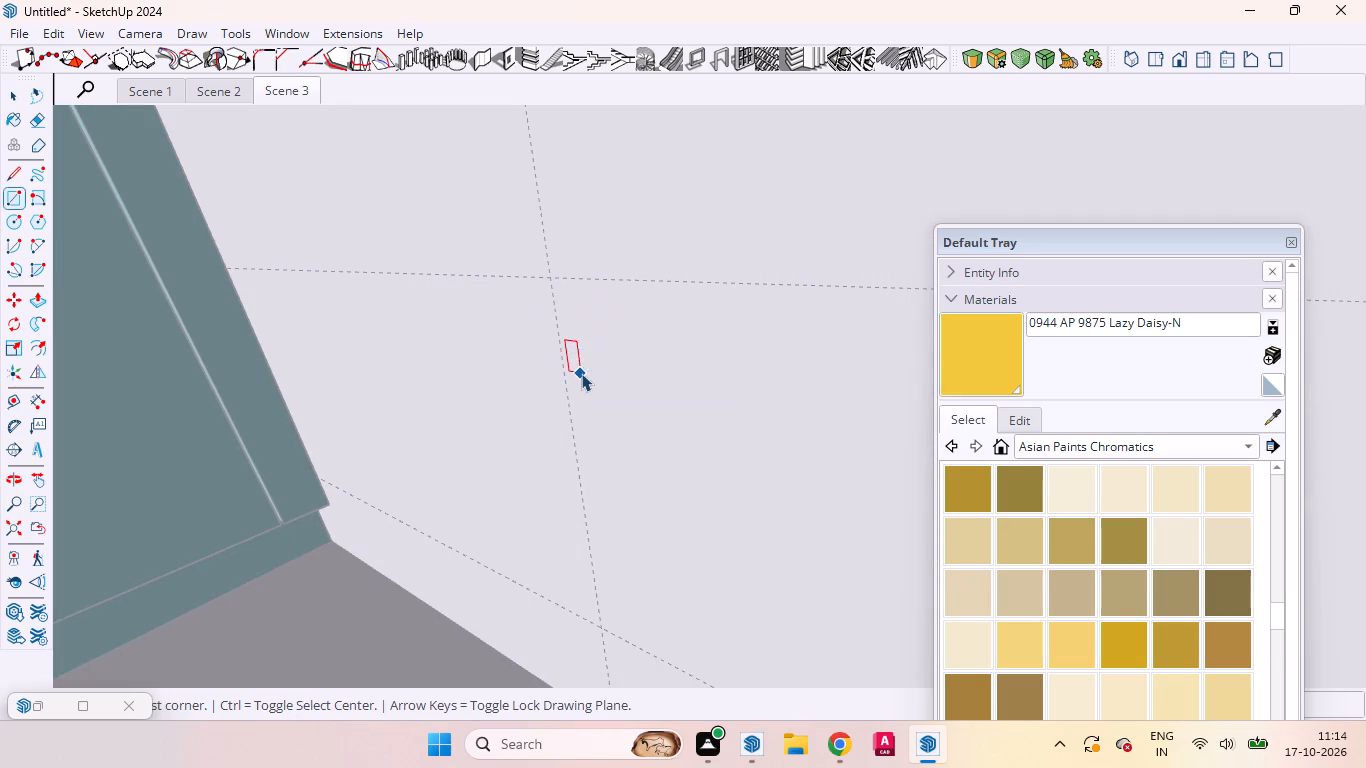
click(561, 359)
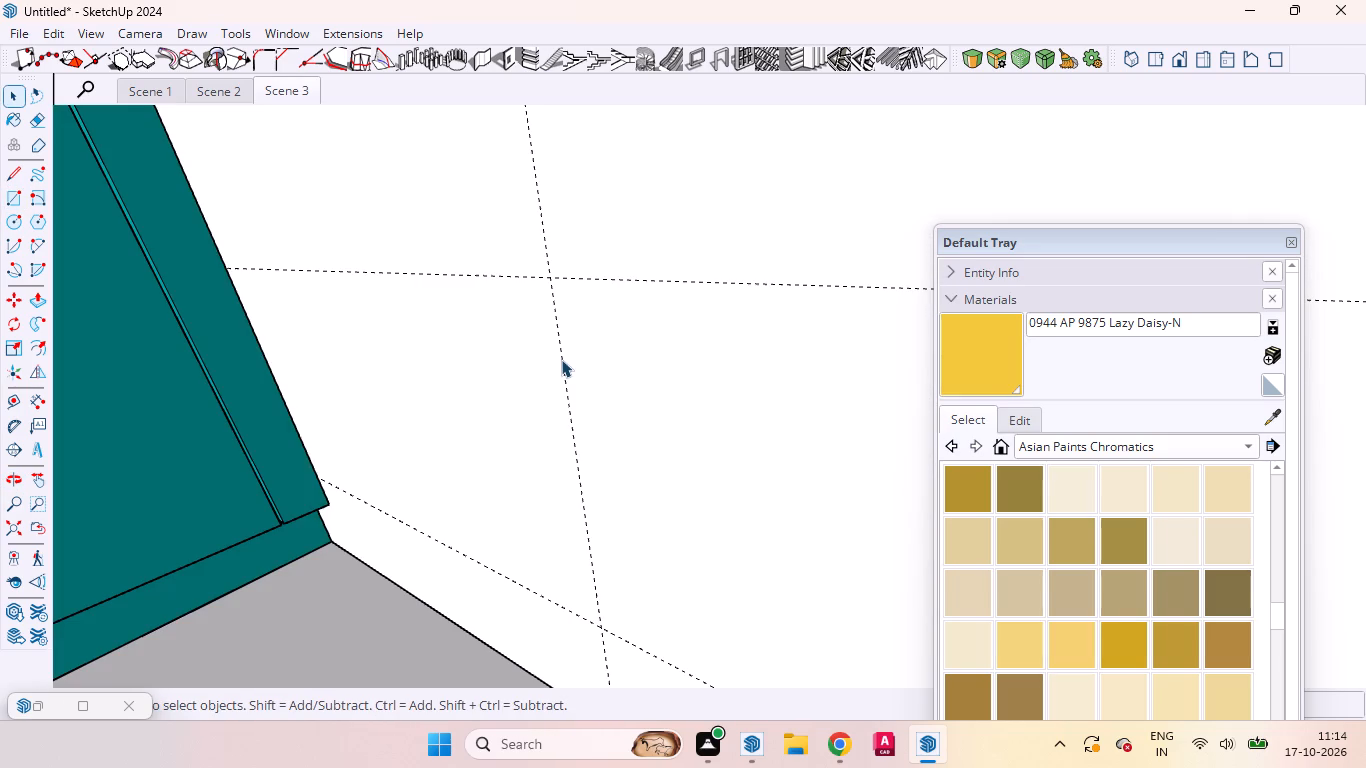
Move the vertical guide about 11/16" along the red axis, away from the teal wardrobe.
click(559, 356)
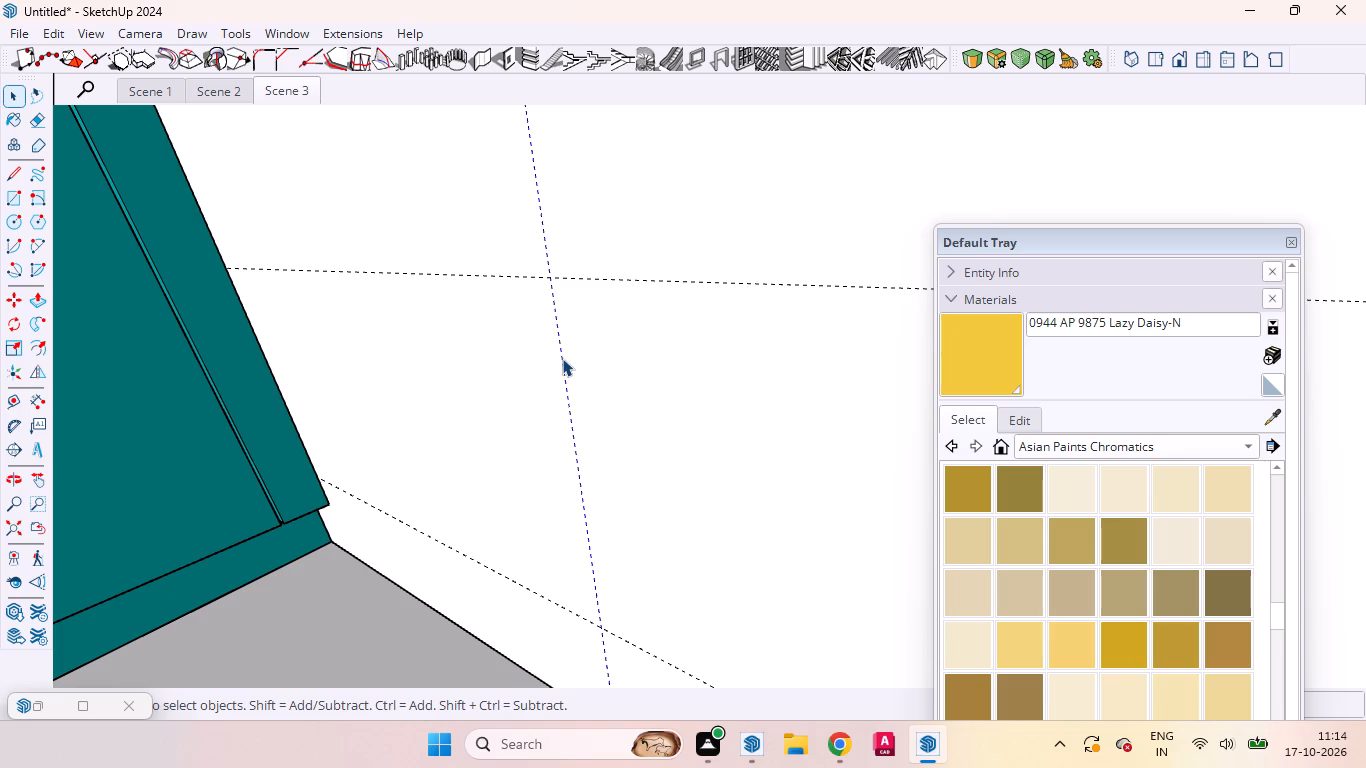
key(m)
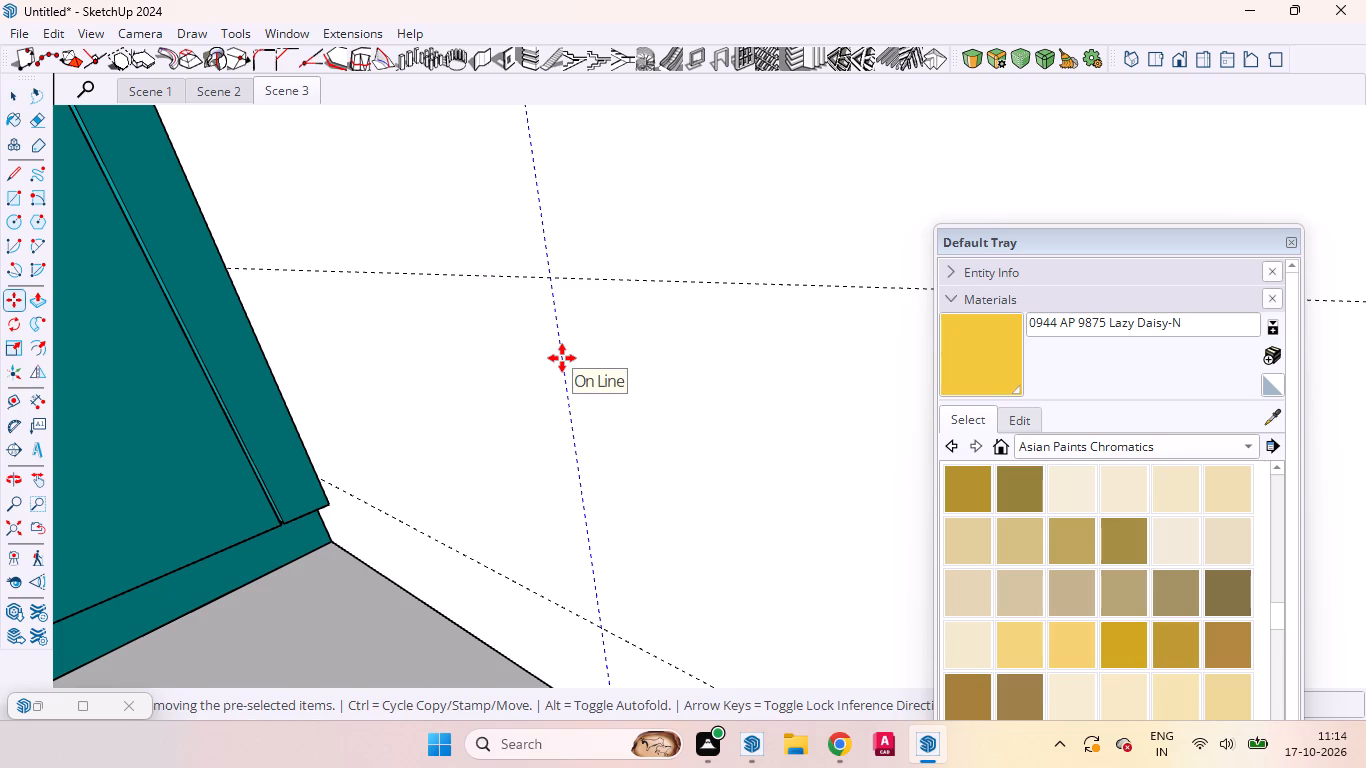
click(562, 358)
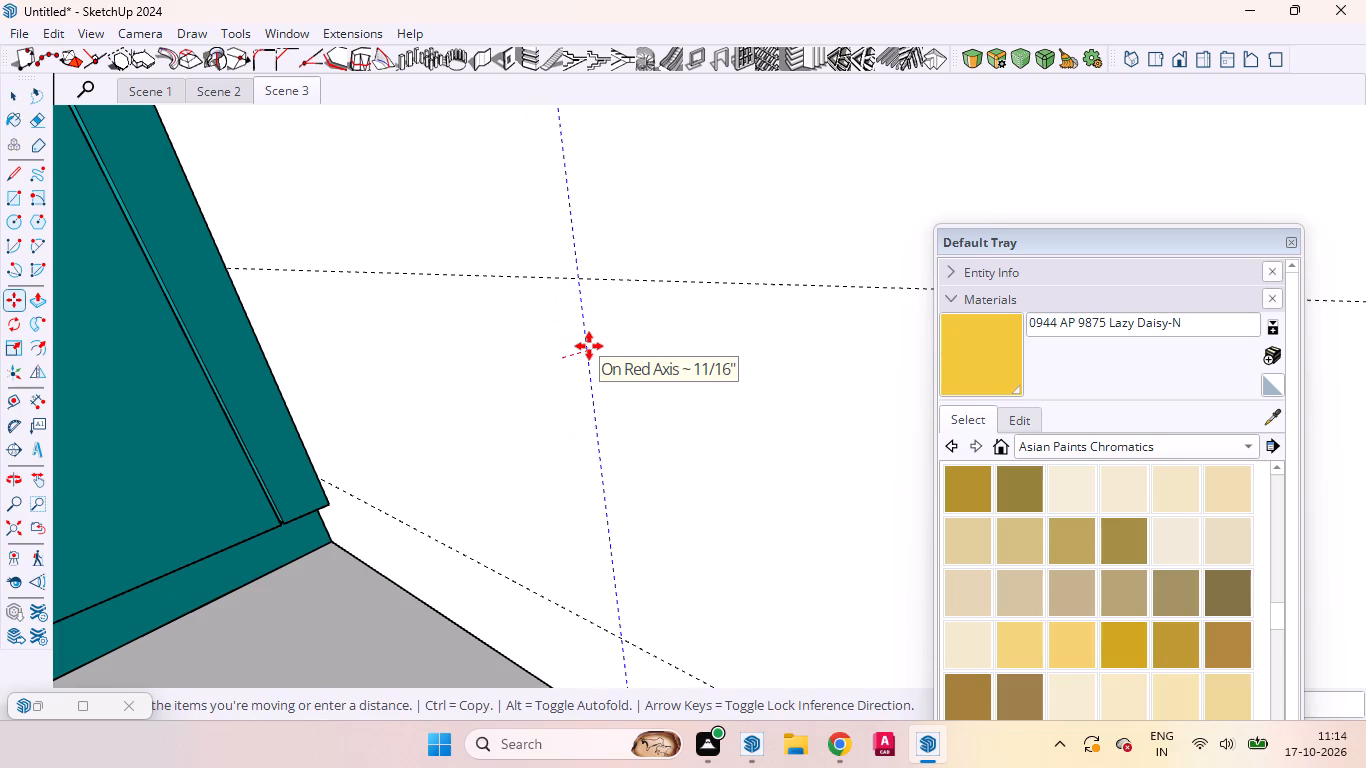
click(589, 346)
key(space)
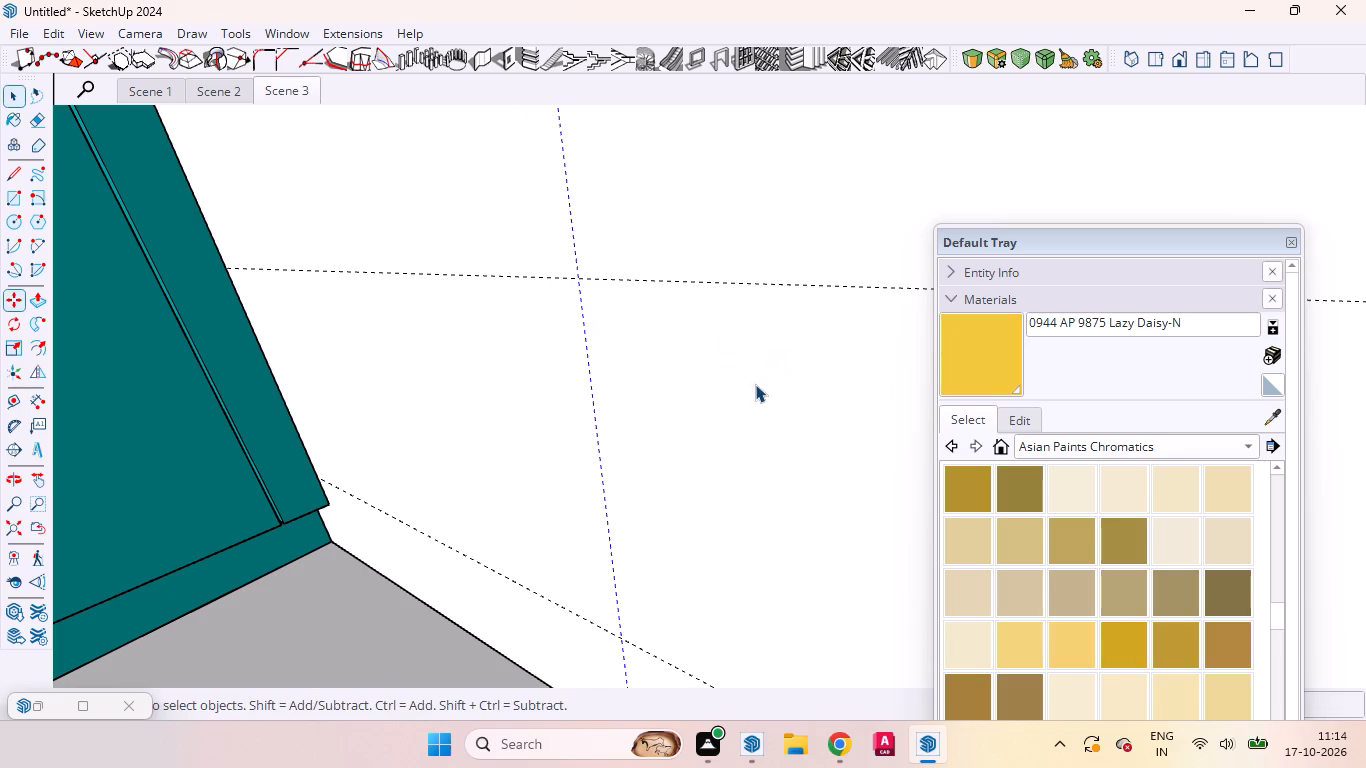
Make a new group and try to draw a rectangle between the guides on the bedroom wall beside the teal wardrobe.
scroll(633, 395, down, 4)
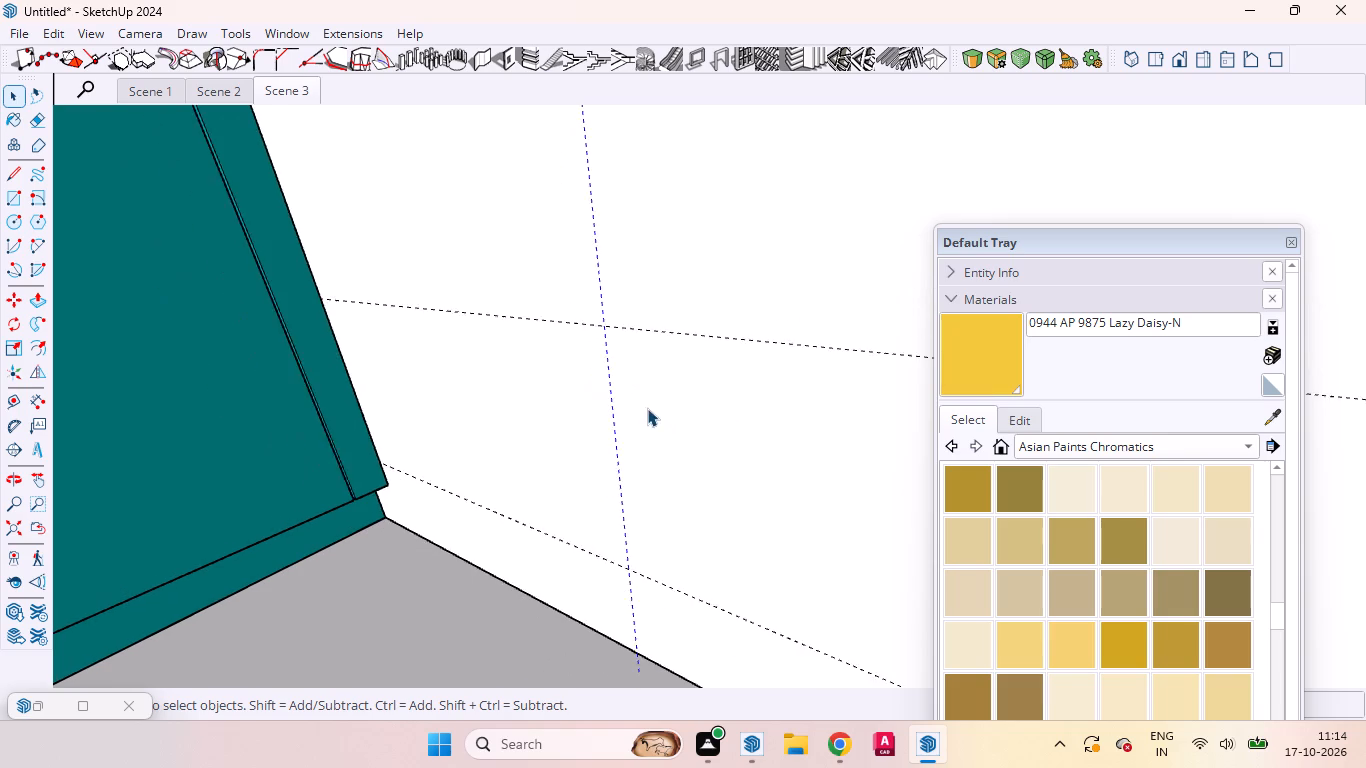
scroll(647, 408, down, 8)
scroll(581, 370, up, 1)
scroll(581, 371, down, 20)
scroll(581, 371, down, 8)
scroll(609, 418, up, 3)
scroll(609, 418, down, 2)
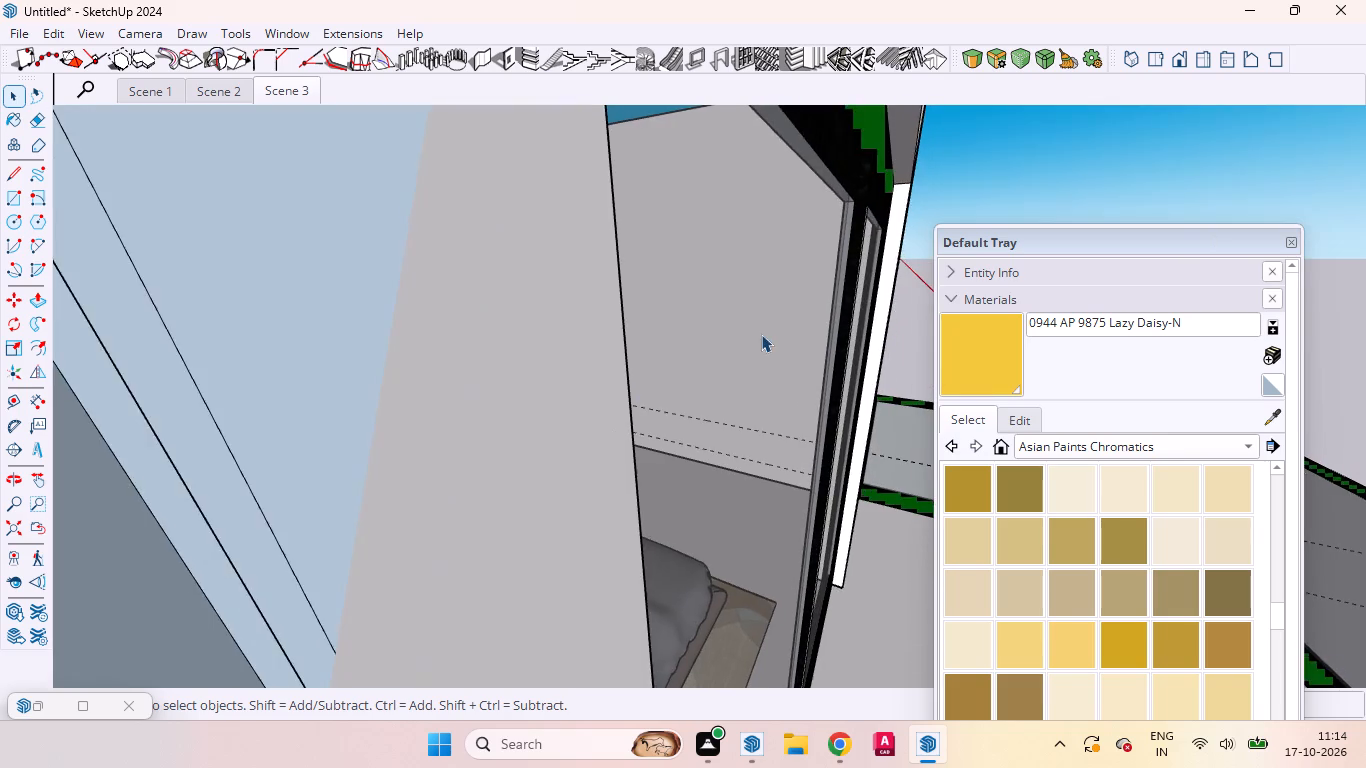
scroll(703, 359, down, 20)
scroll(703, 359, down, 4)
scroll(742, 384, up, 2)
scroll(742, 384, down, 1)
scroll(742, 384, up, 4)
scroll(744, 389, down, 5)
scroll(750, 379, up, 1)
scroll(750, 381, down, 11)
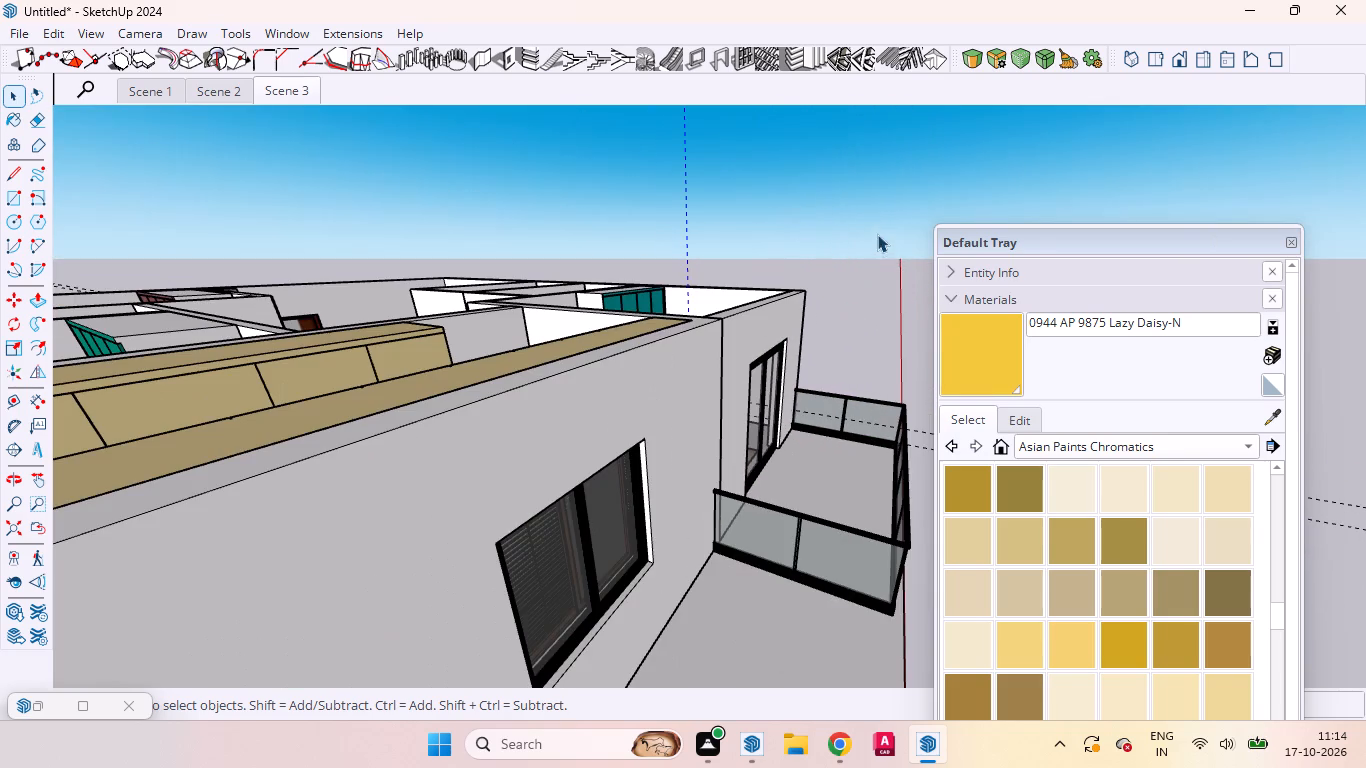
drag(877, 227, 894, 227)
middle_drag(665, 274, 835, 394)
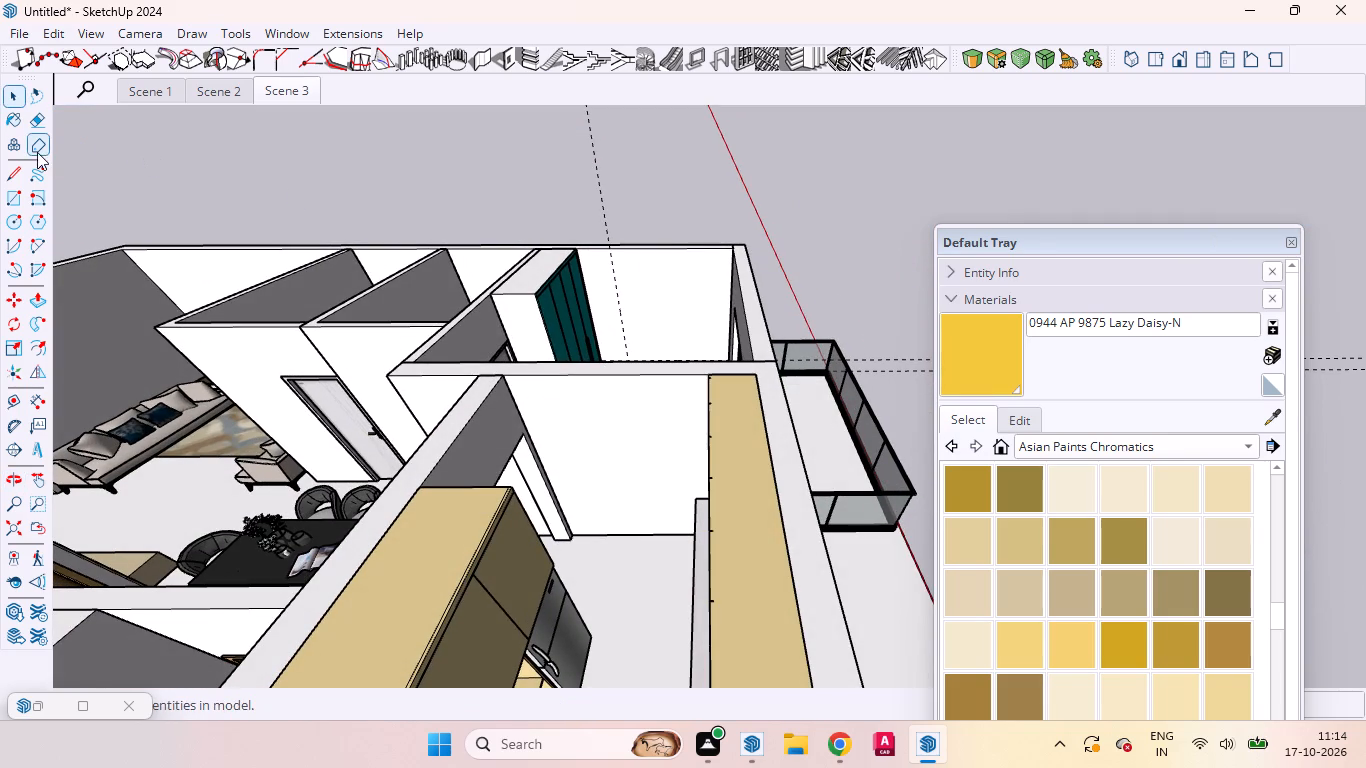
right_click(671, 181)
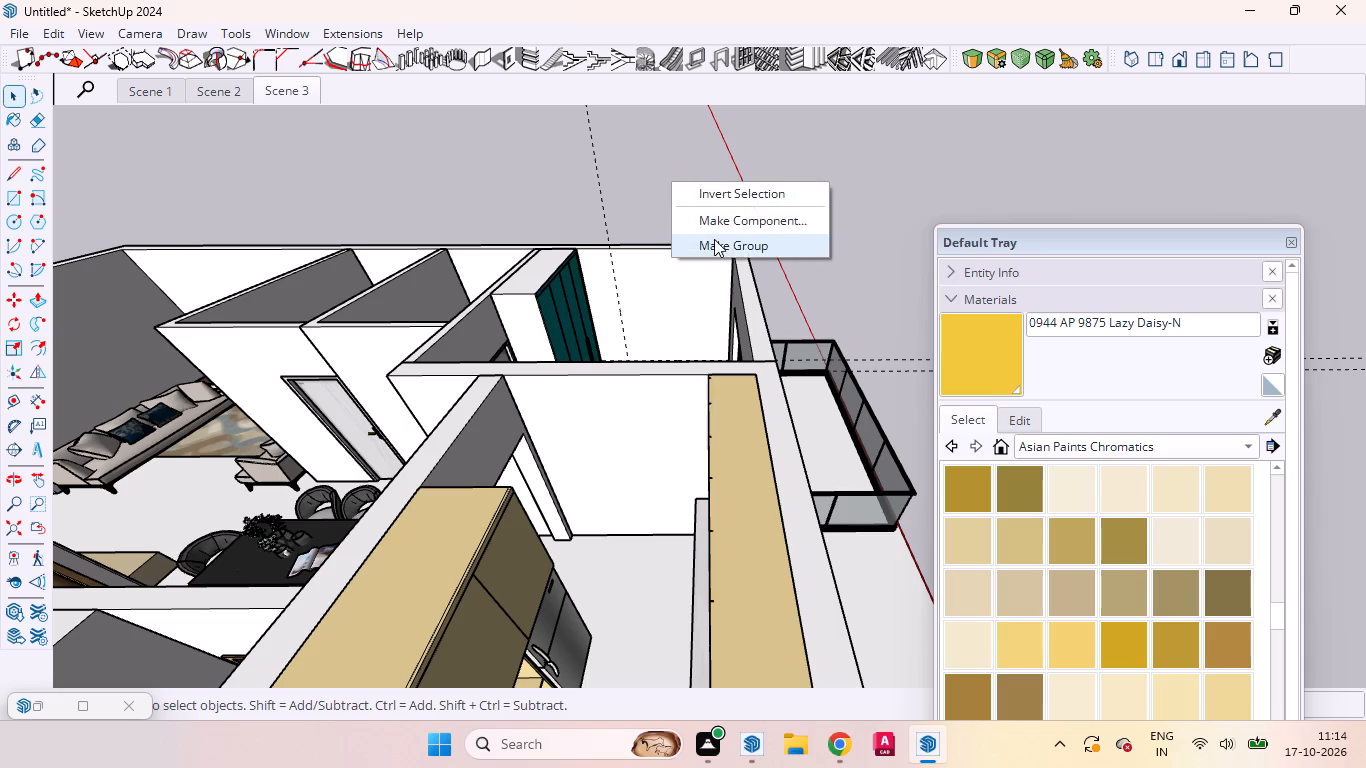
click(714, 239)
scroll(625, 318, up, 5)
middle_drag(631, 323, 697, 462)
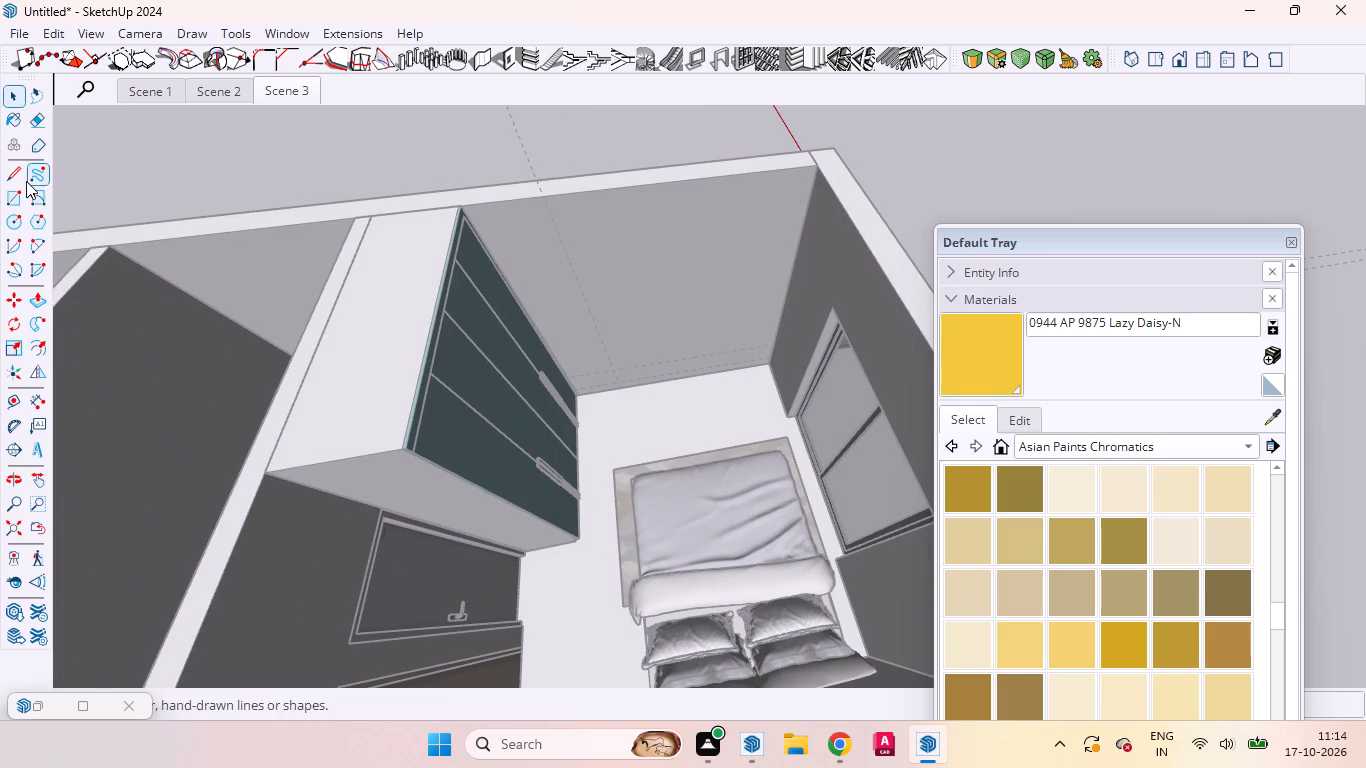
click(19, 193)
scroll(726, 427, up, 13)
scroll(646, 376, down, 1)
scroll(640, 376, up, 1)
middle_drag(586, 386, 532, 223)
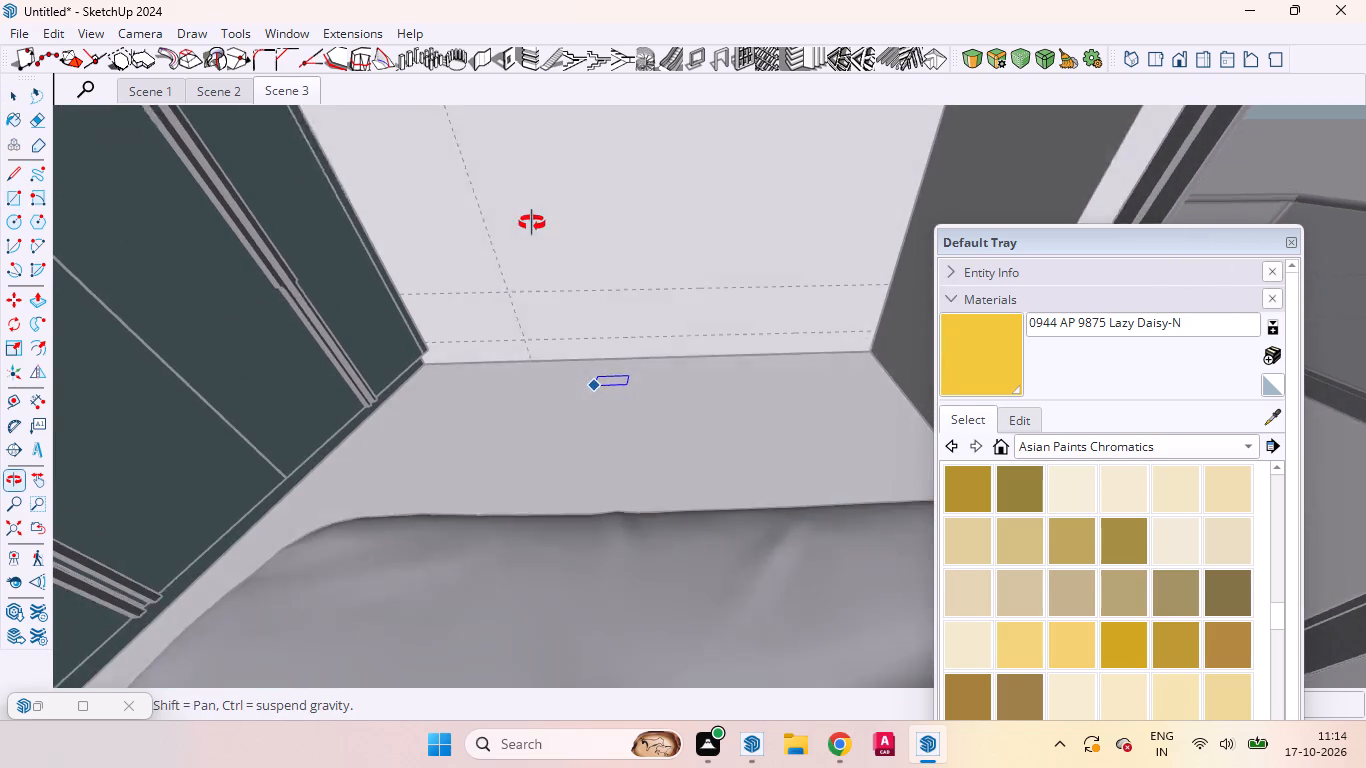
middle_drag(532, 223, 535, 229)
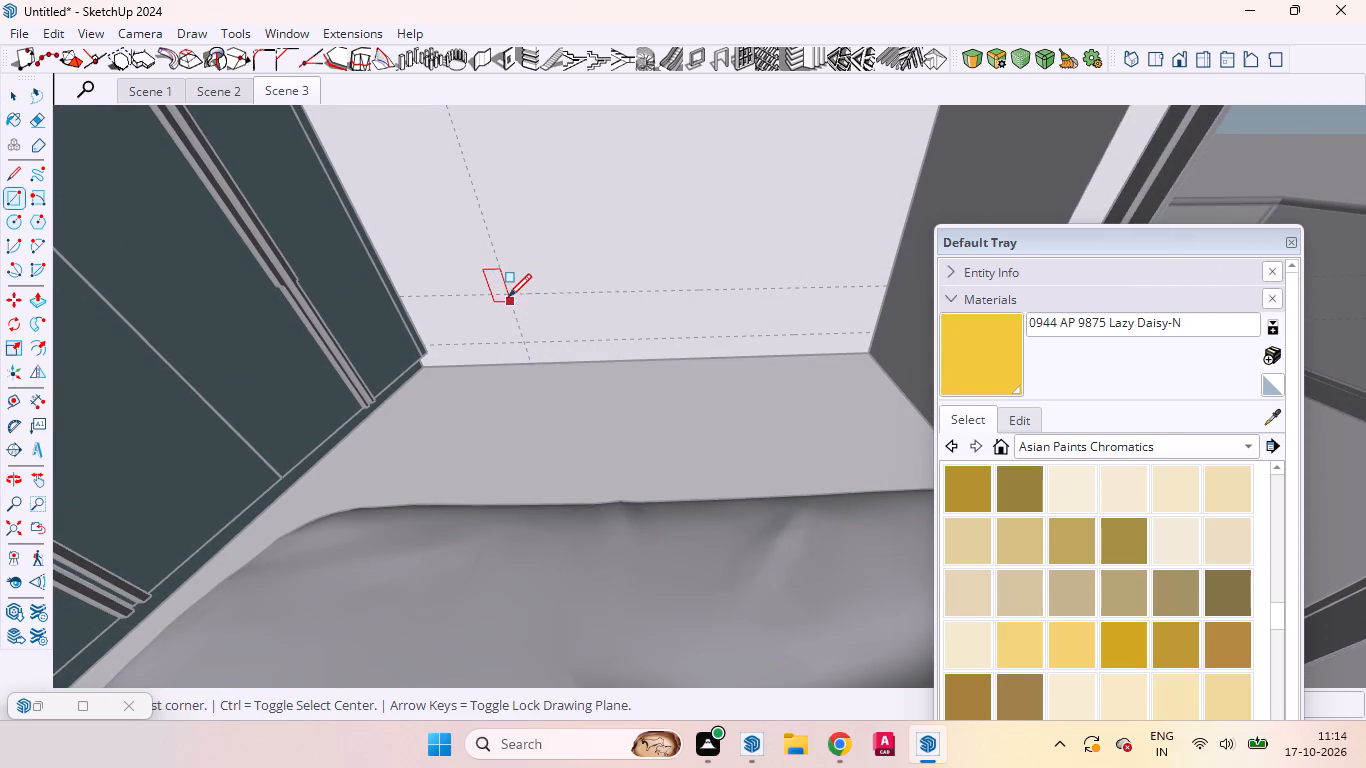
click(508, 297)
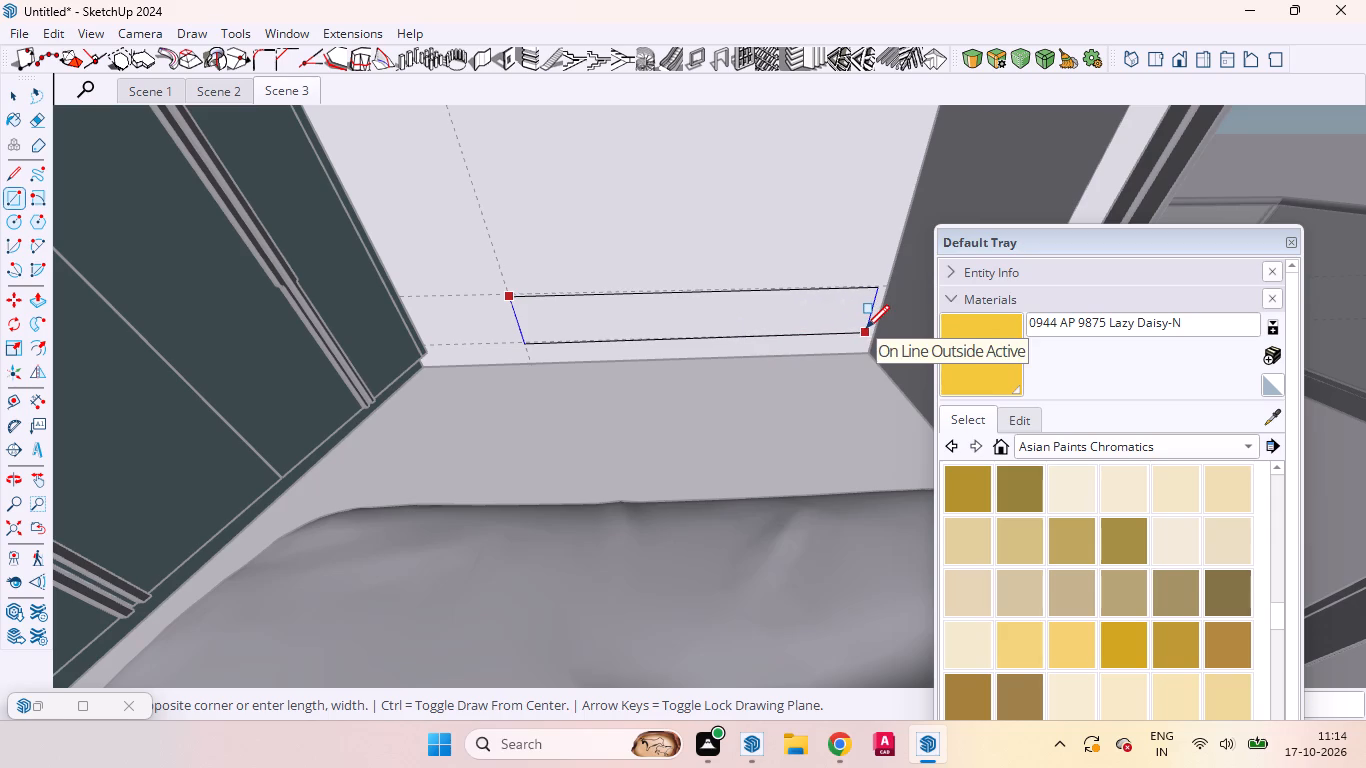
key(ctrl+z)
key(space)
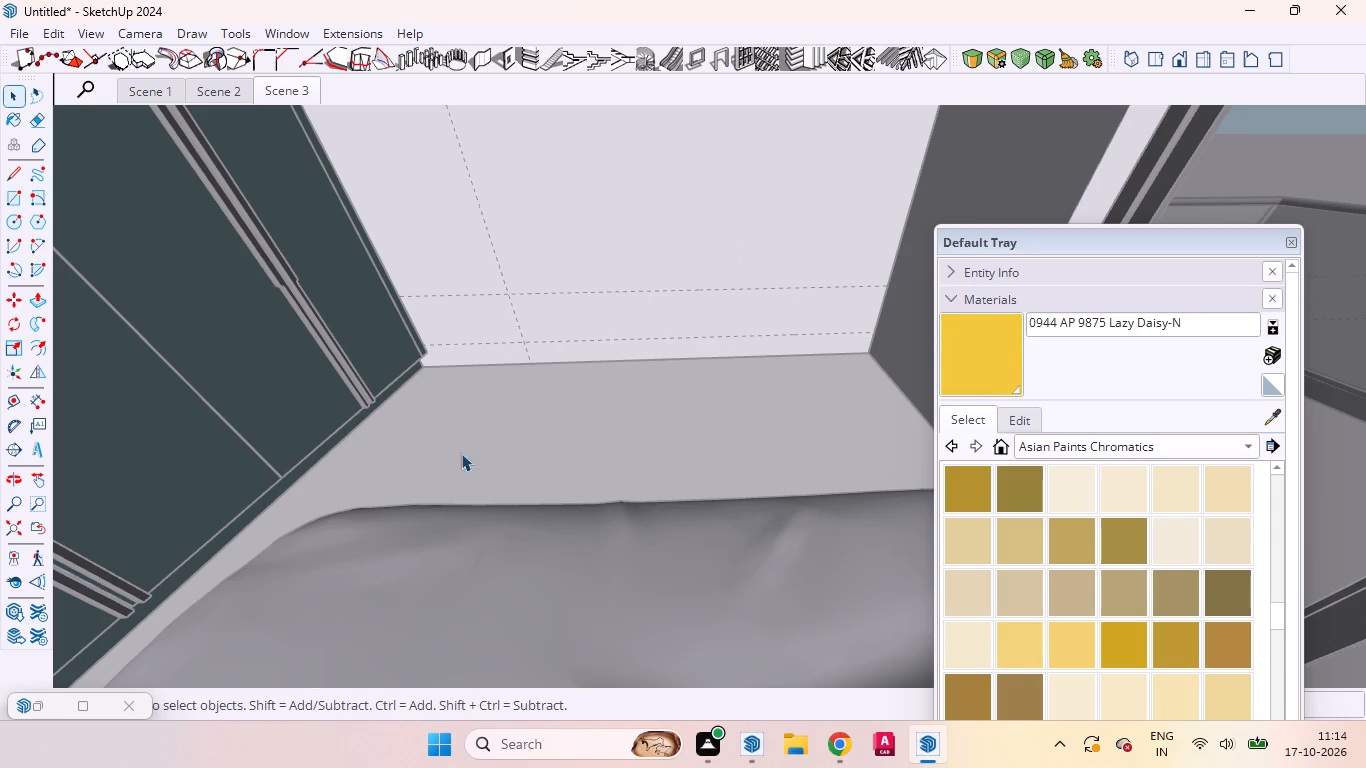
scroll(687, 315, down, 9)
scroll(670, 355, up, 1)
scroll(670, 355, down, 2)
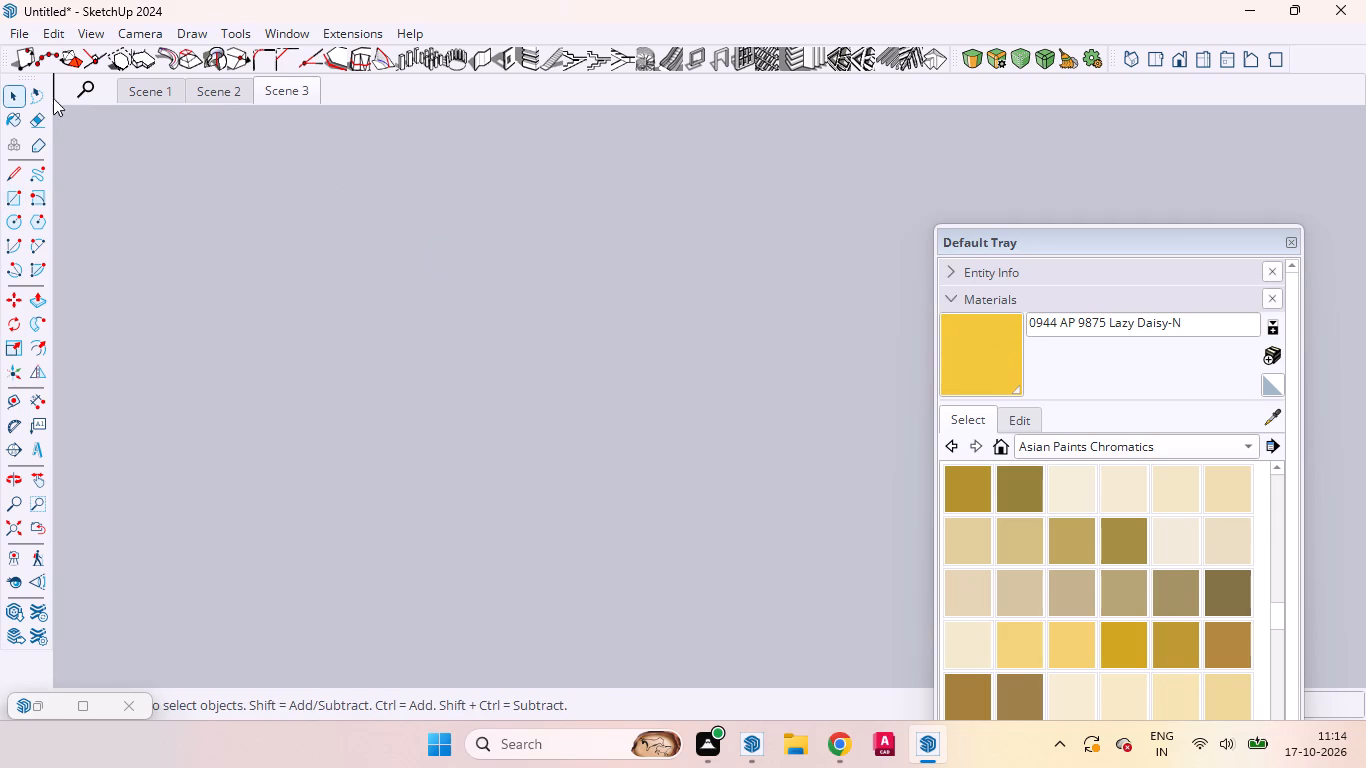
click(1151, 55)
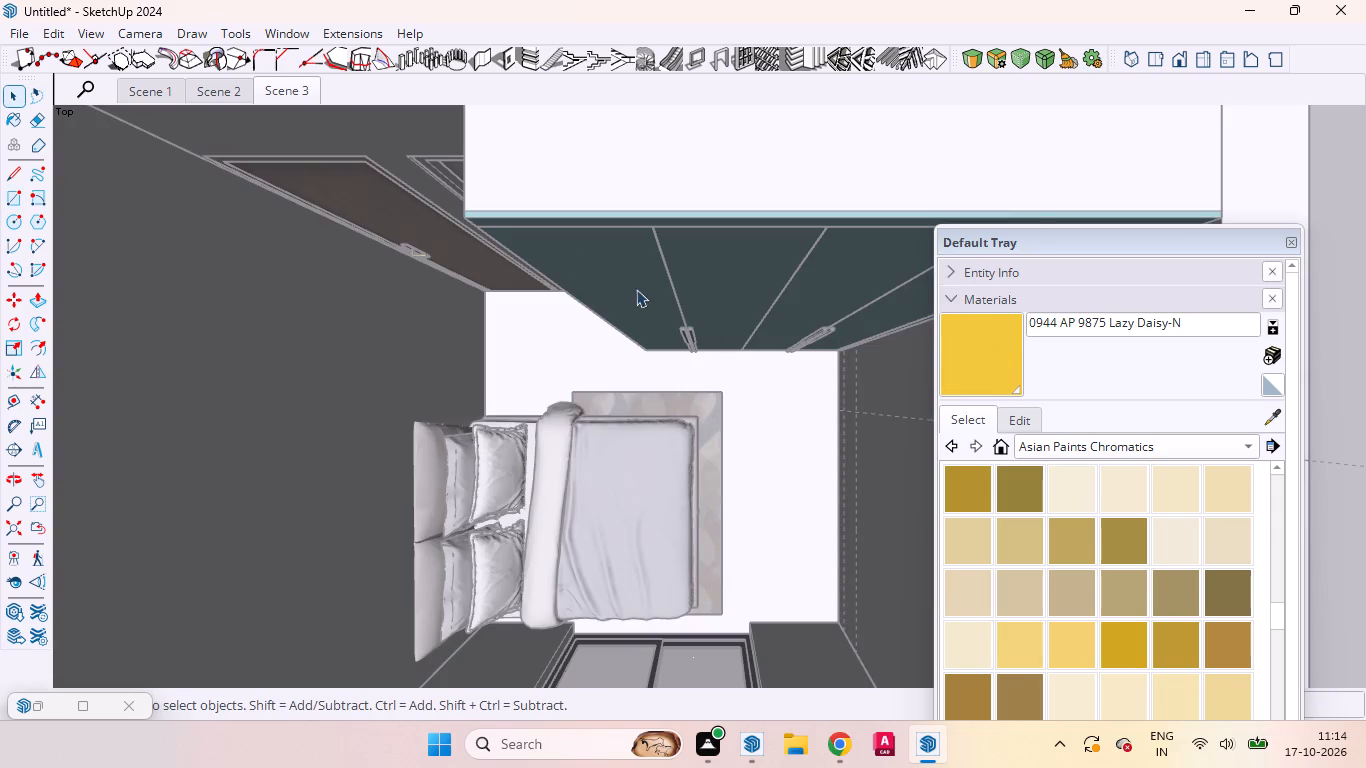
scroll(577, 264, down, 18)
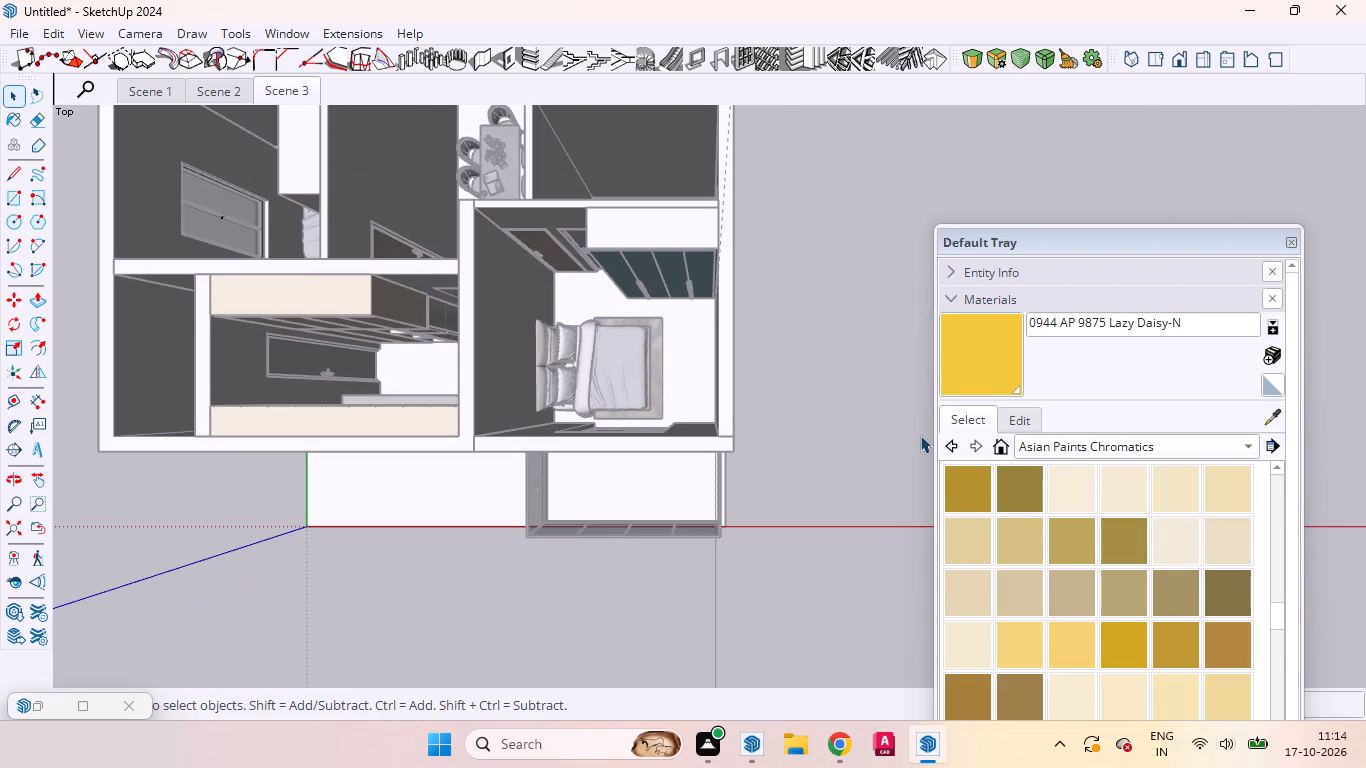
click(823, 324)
Move the vertical guide beside the teal wardrobe slightly so it lies against the bedroom wall.
scroll(653, 315, up, 1)
middle_drag(653, 315, 945, 368)
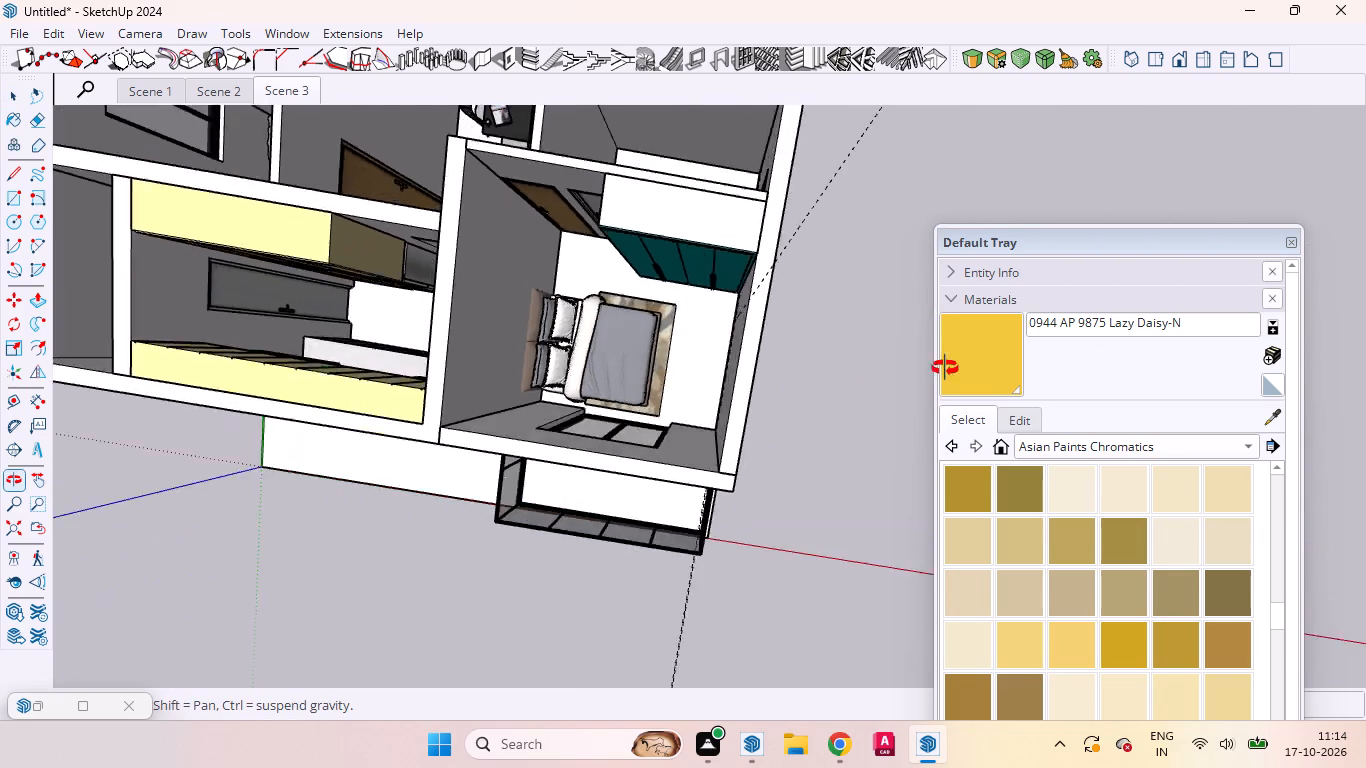
middle_drag(945, 368, 1192, 263)
scroll(380, 180, down, 12)
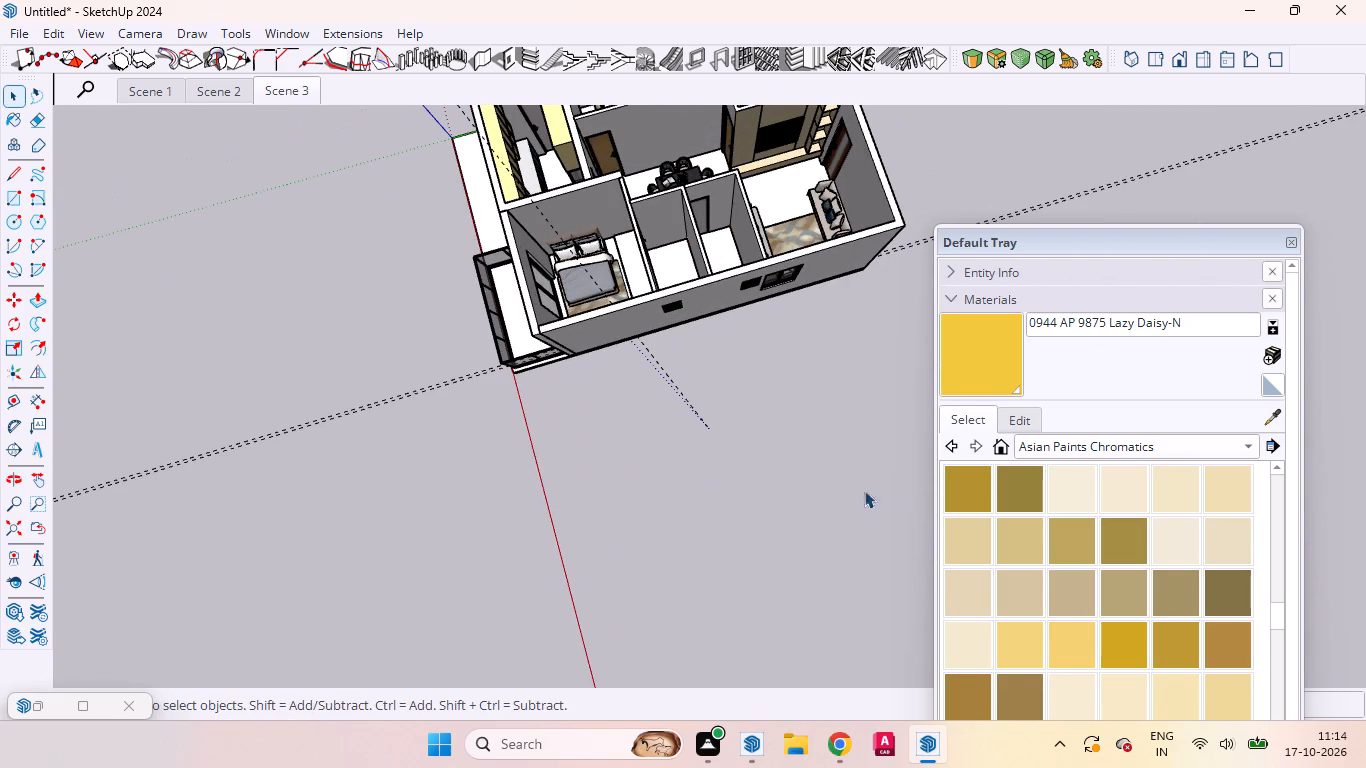
middle_drag(530, 243, 1078, 191)
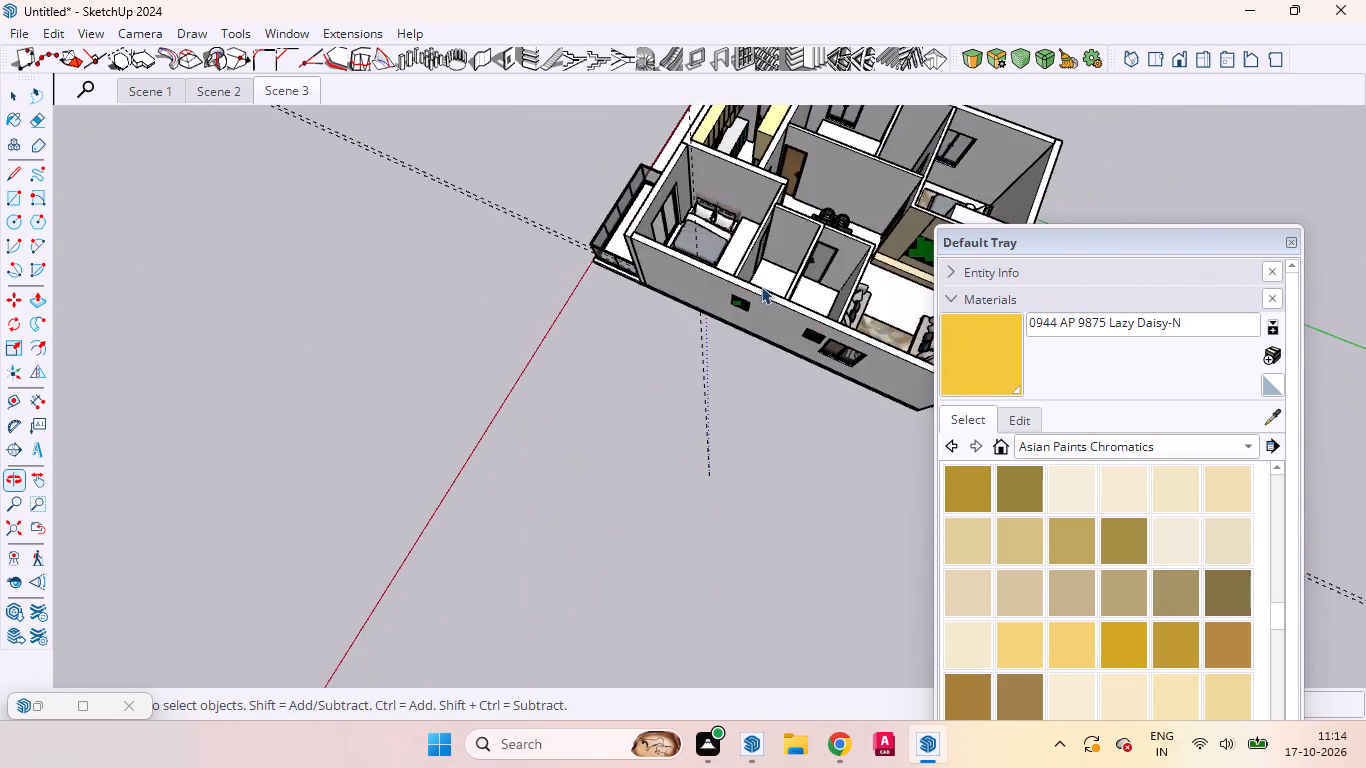
scroll(409, 310, down, 5)
middle_drag(668, 415, 258, 40)
scroll(718, 355, up, 3)
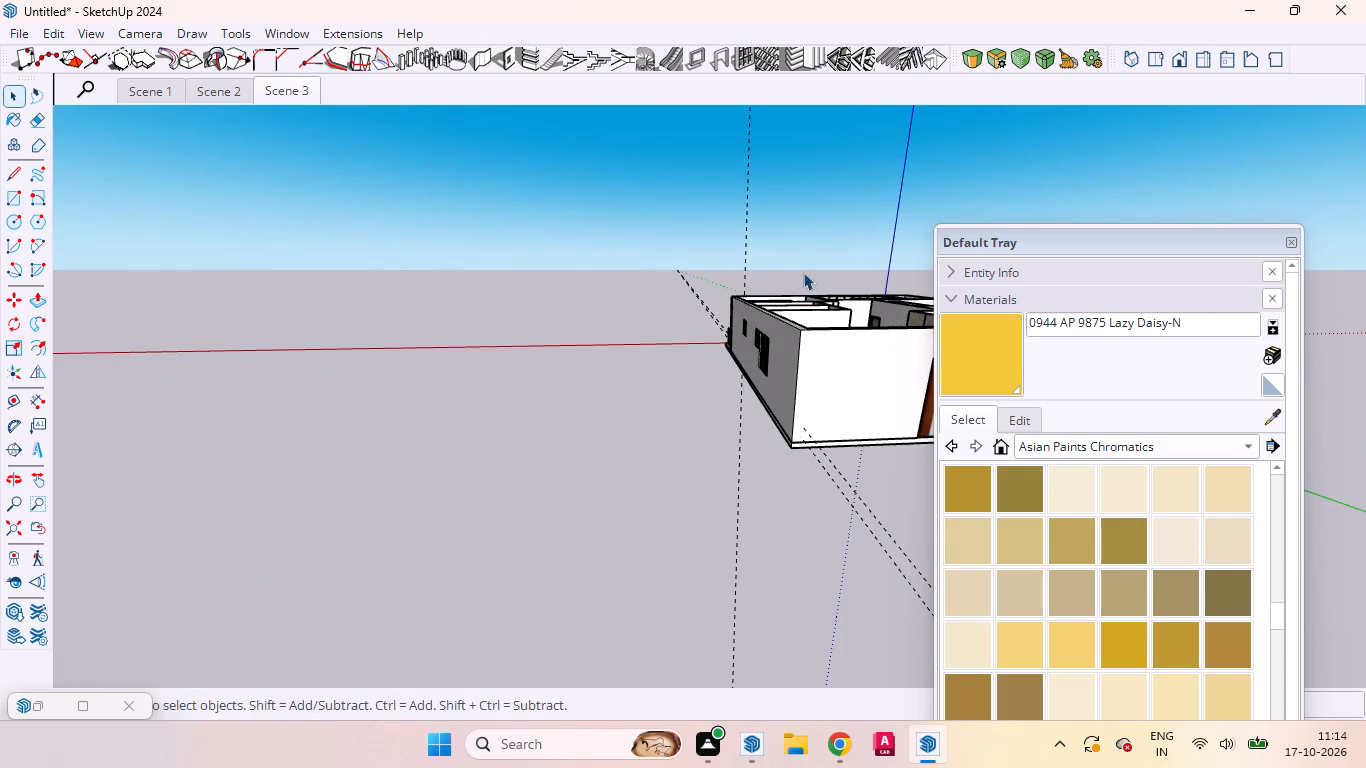
middle_drag(765, 294, 257, 282)
scroll(257, 282, up, 1)
scroll(636, 256, down, 6)
scroll(766, 257, up, 6)
middle_drag(802, 237, 707, 361)
scroll(772, 277, up, 4)
middle_drag(785, 282, 770, 336)
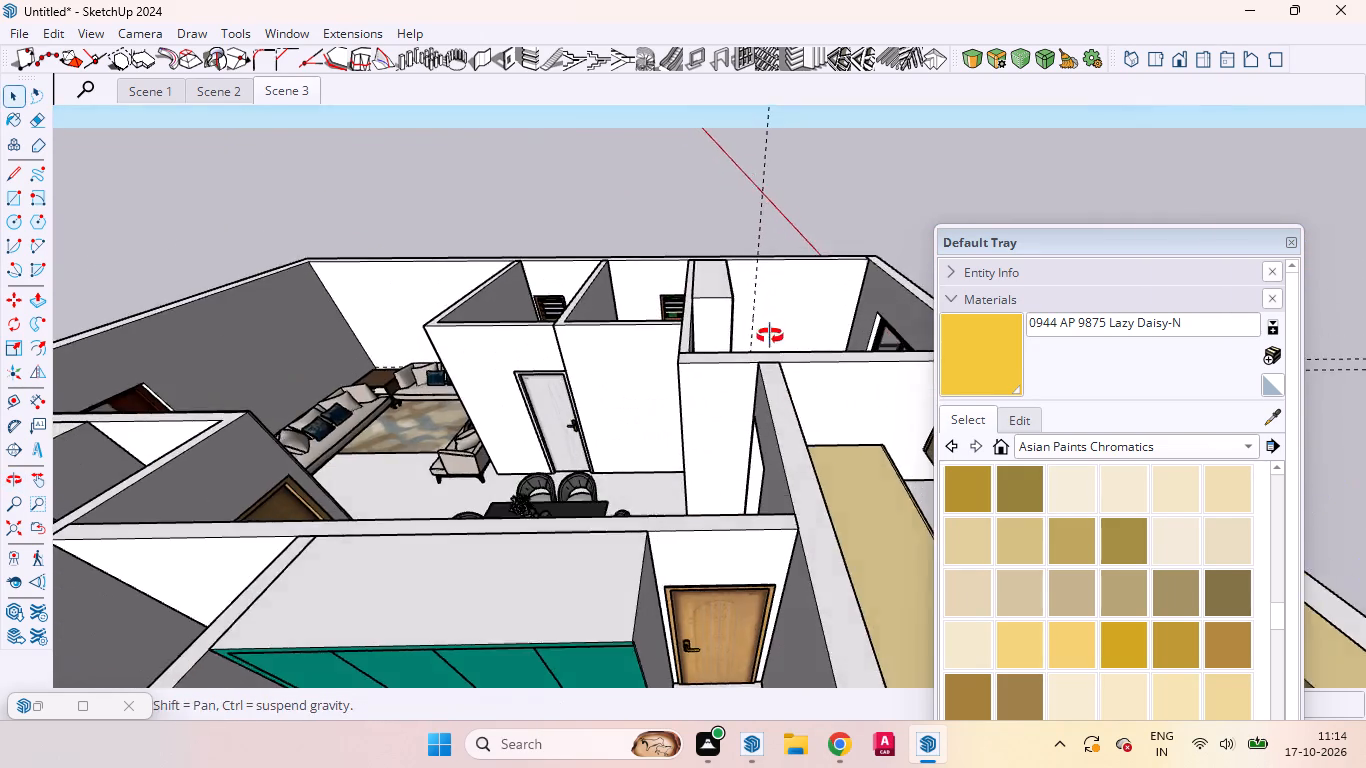
middle_drag(770, 336, 769, 372)
scroll(773, 373, down, 2)
scroll(772, 371, up, 7)
scroll(768, 357, down, 1)
scroll(768, 357, up, 5)
scroll(766, 352, down, 1)
scroll(766, 351, up, 6)
middle_drag(756, 326, 667, 230)
scroll(754, 325, up, 1)
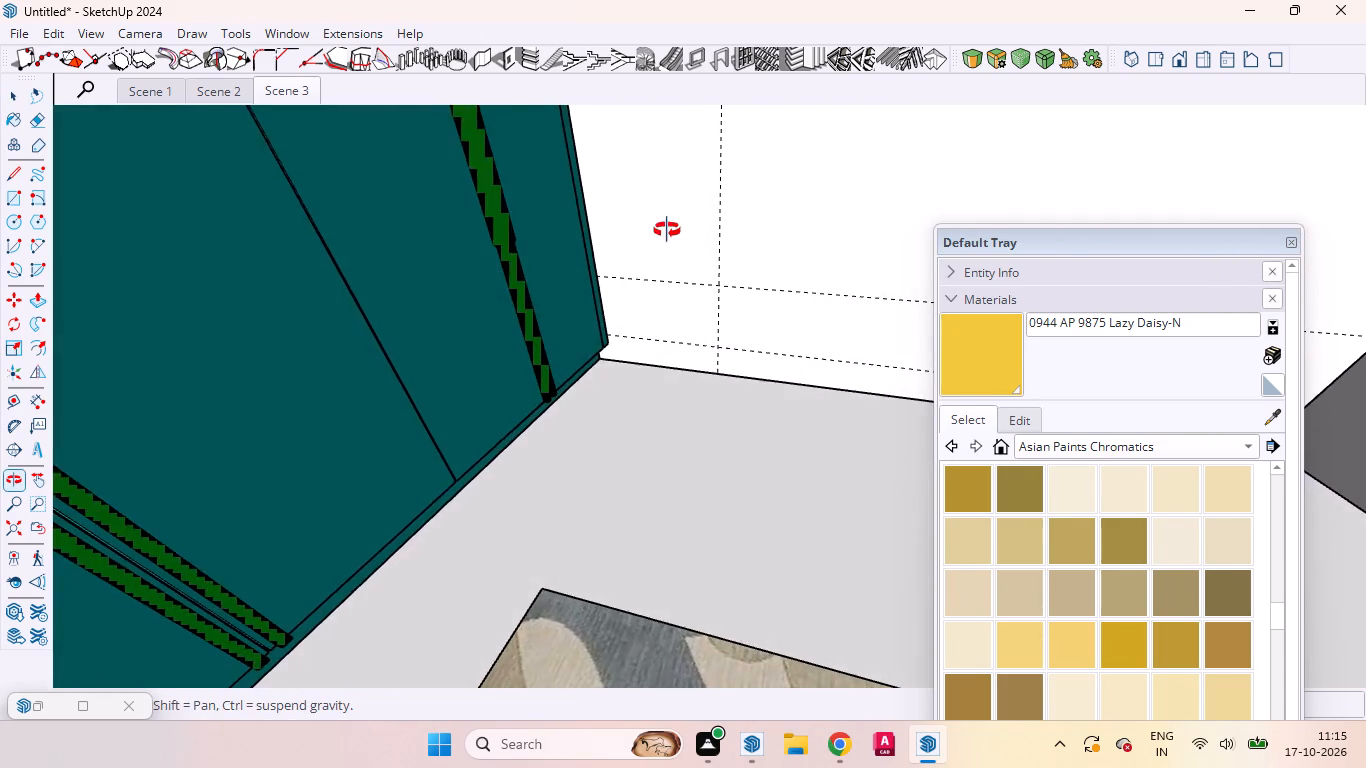
middle_drag(667, 230, 668, 230)
scroll(721, 329, up, 6)
scroll(735, 282, down, 1)
scroll(735, 282, up, 5)
middle_drag(734, 267, 522, 190)
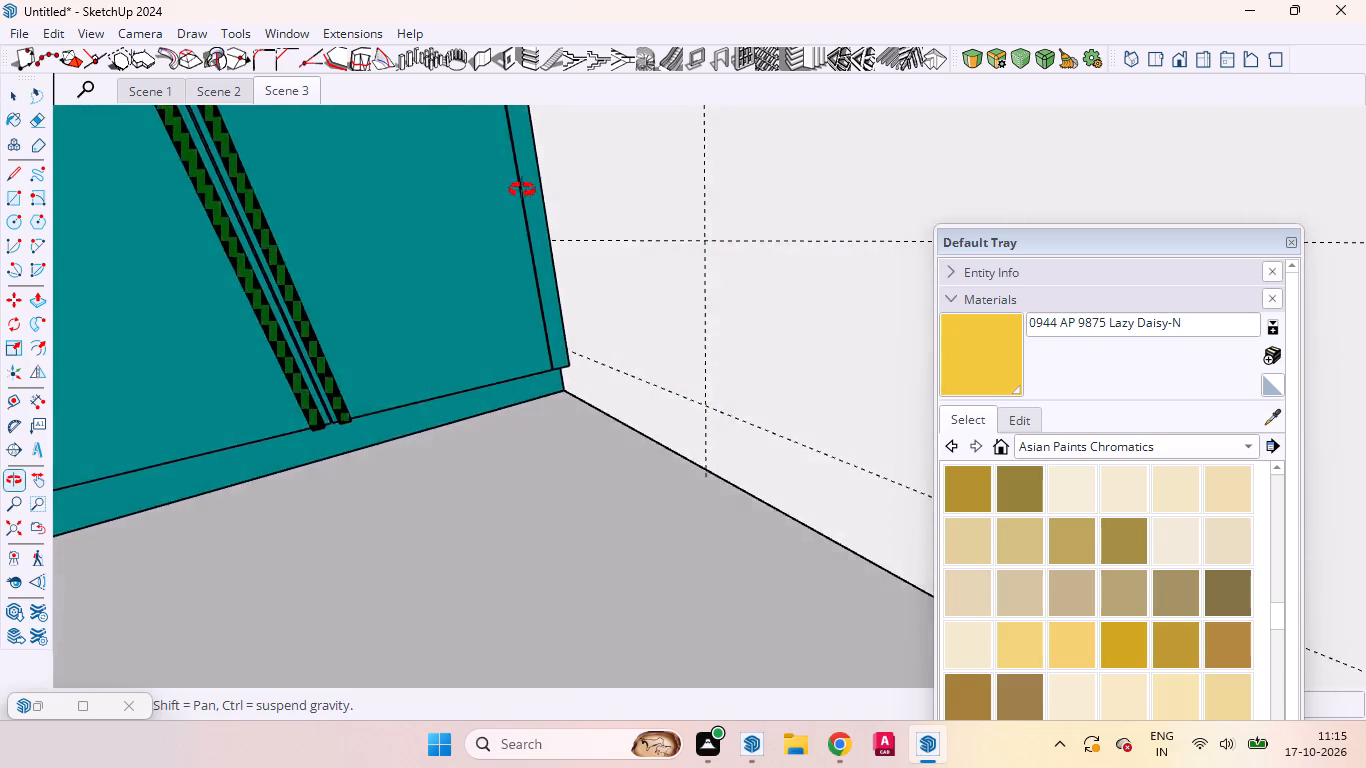
middle_drag(522, 190, 293, 221)
scroll(307, 224, up, 1)
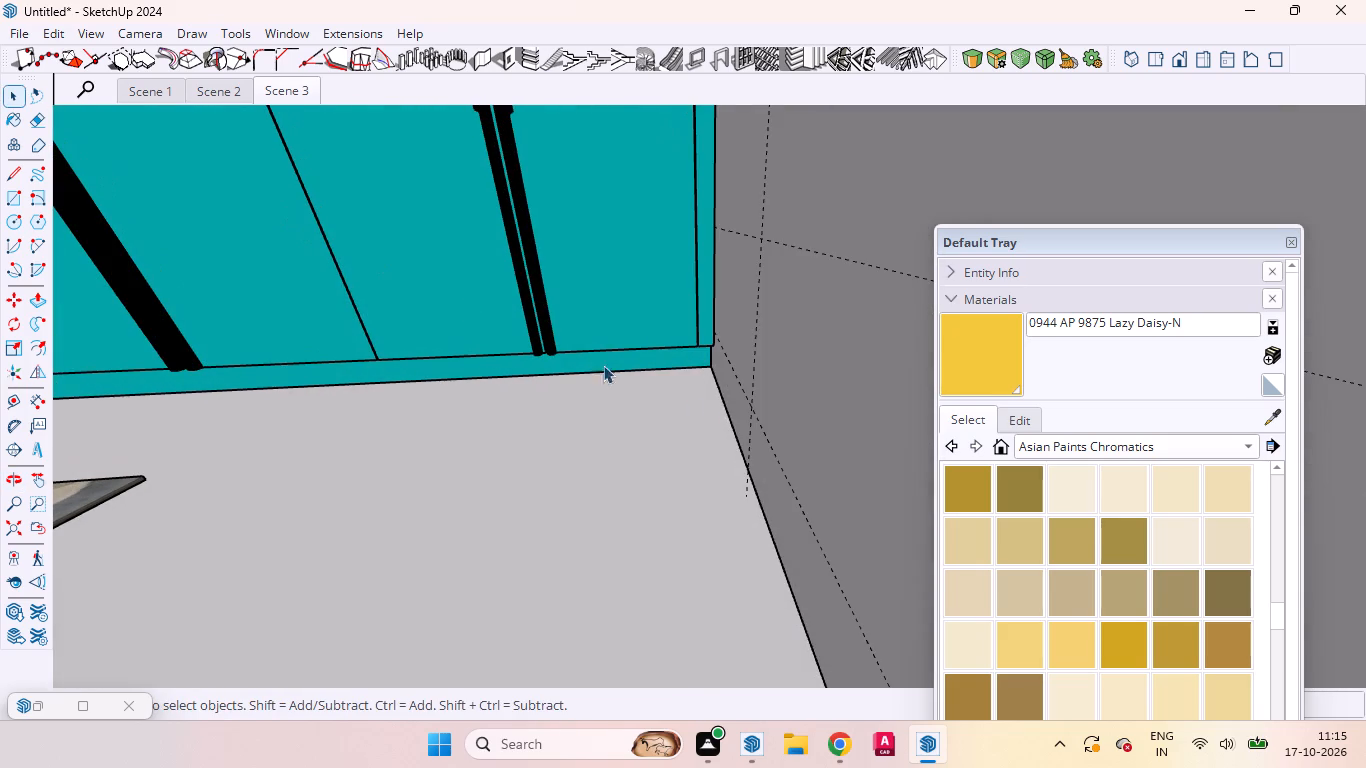
click(760, 296)
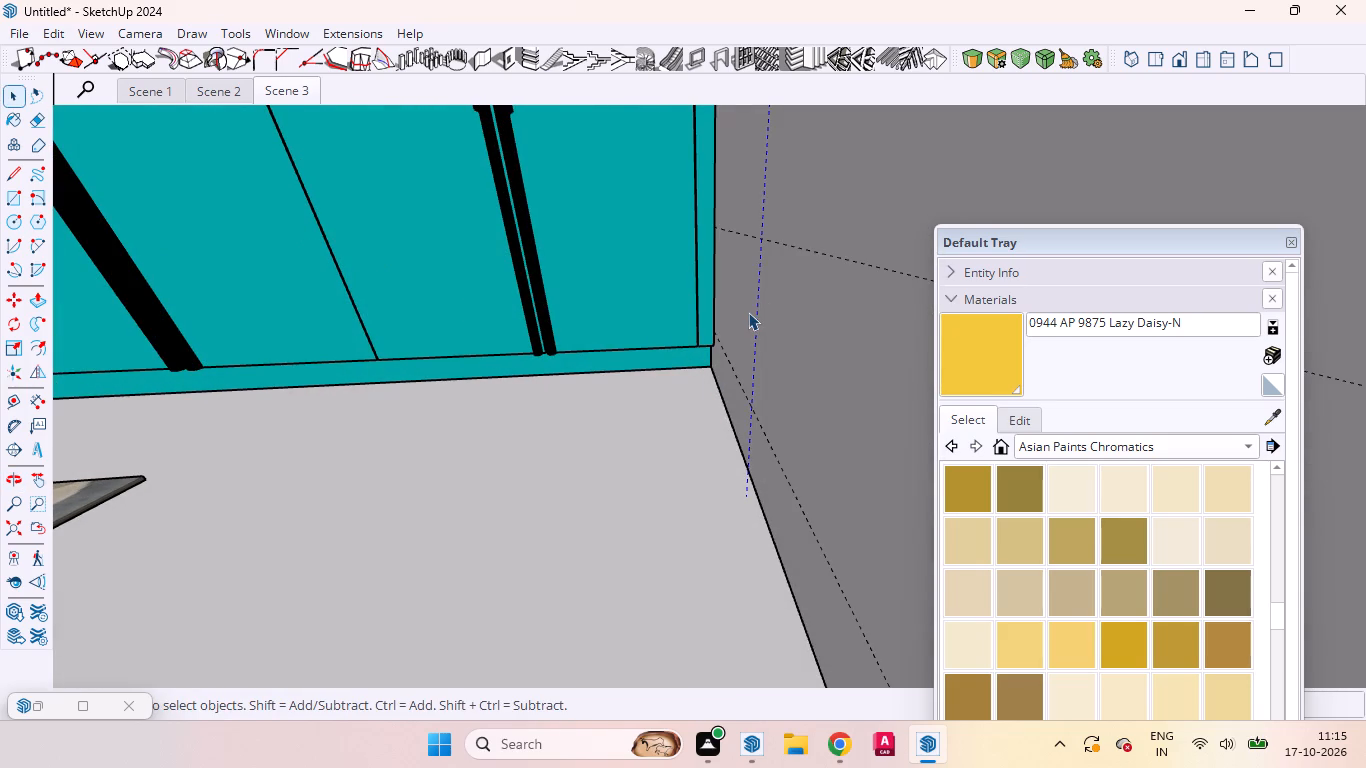
key(m)
click(756, 328)
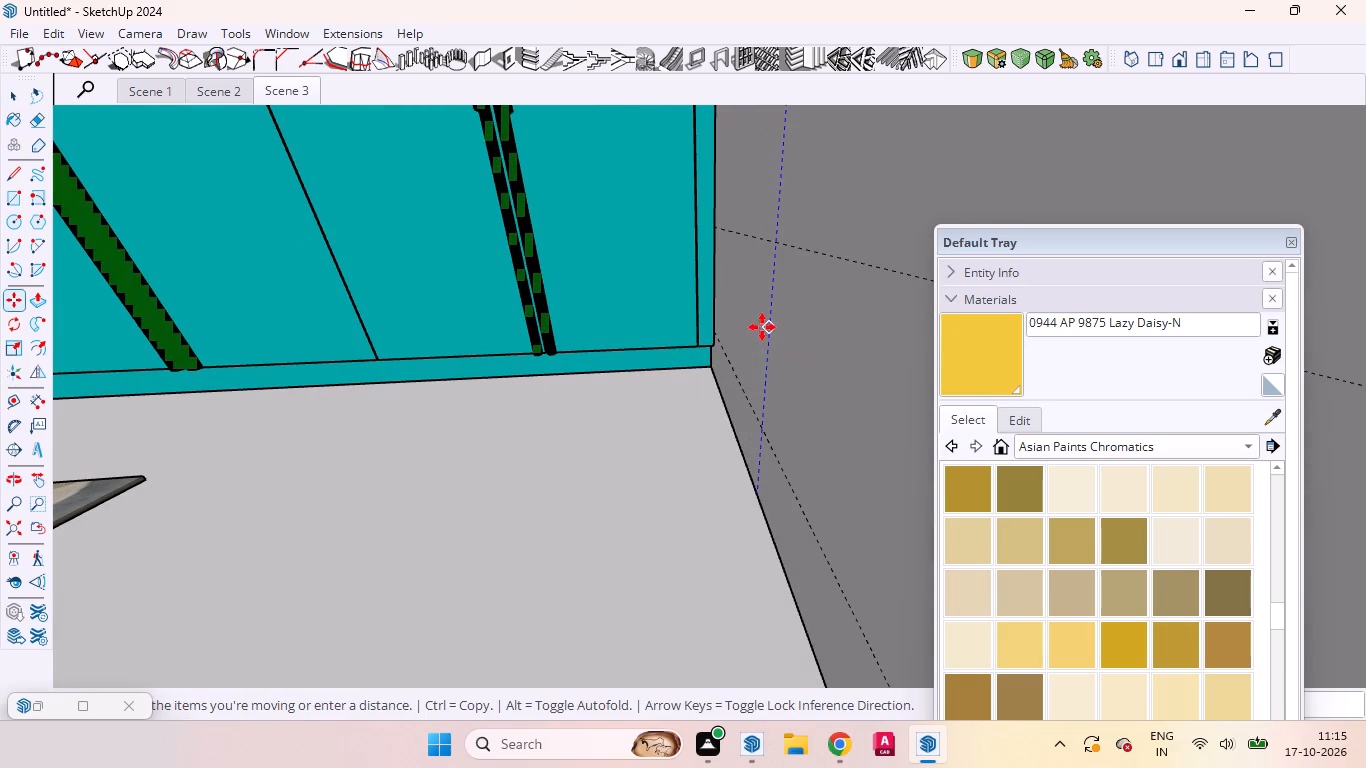
click(770, 331)
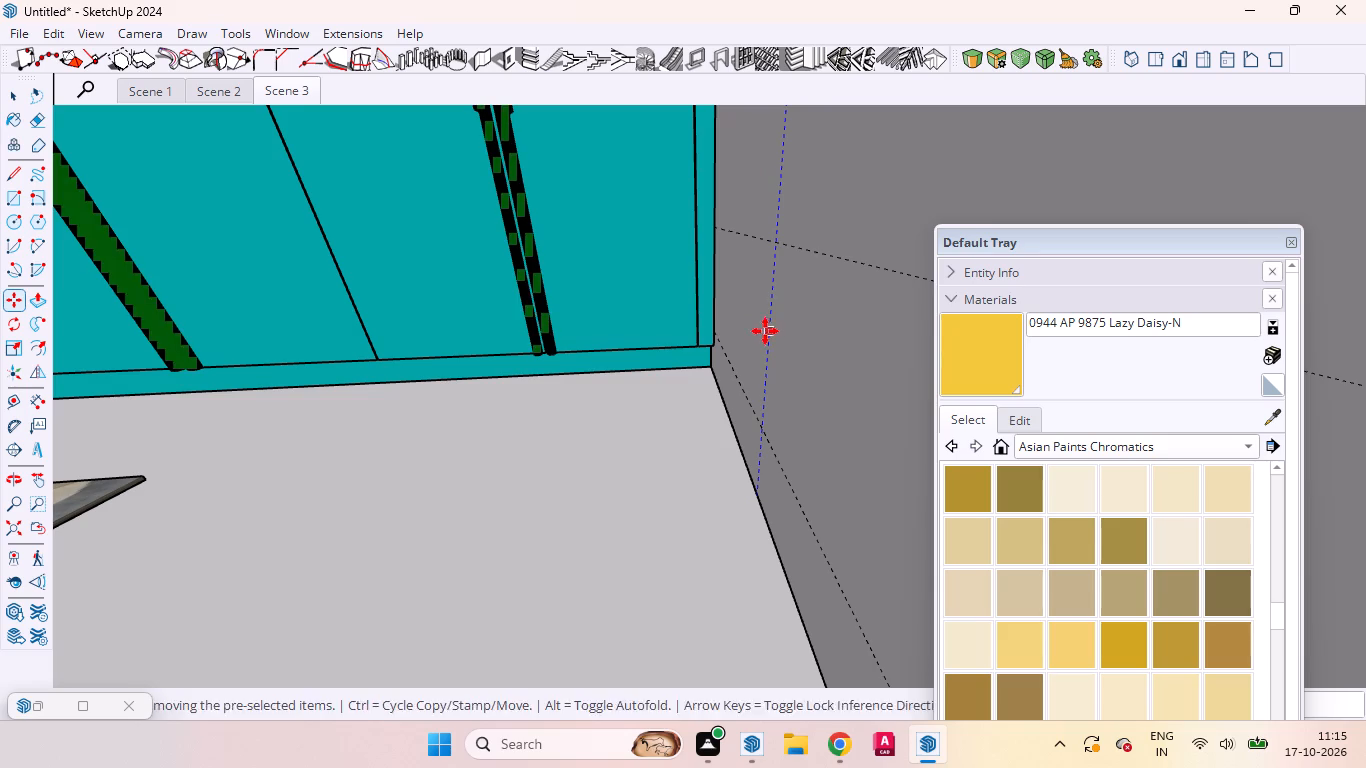
key(space)
click(784, 345)
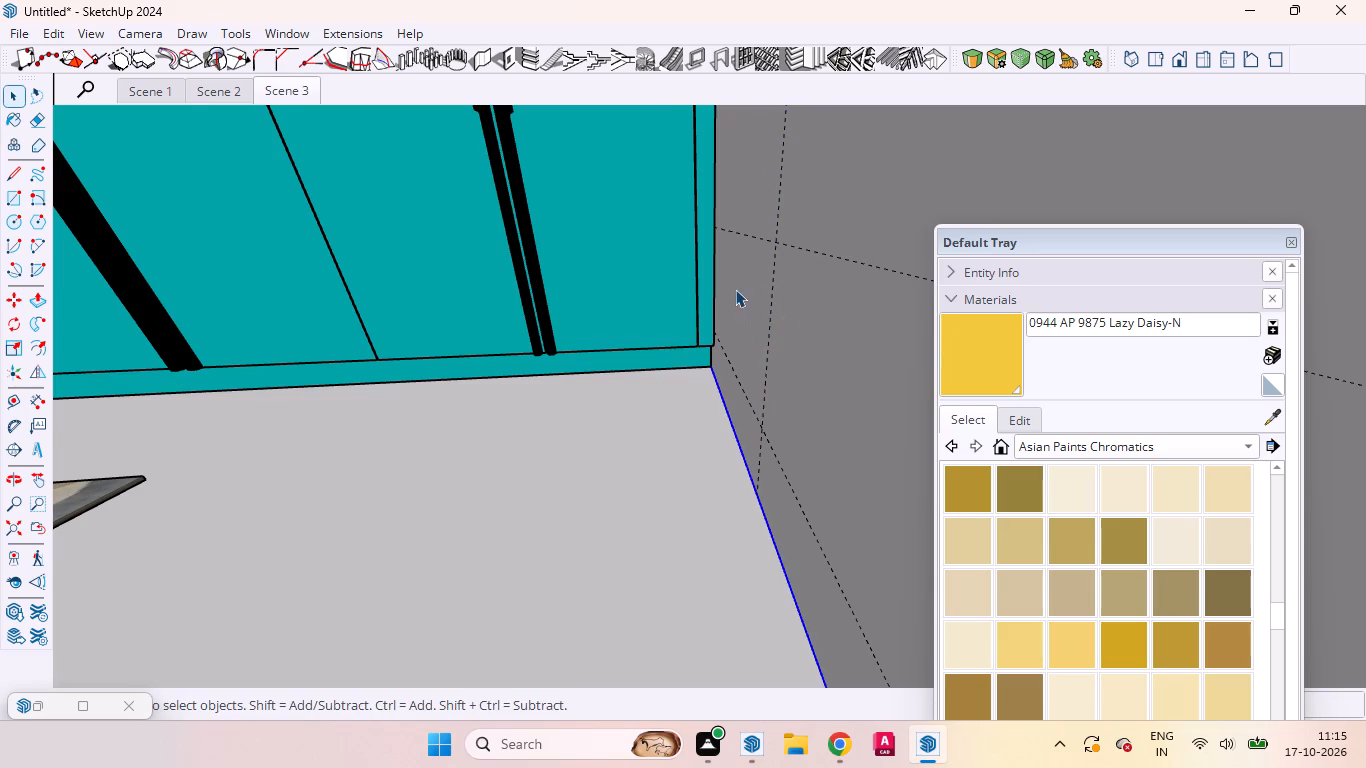
Examine how the vertical and horizontal guides sit against the bedroom wall and the teal wardrobe's edge.
scroll(732, 293, down, 3)
scroll(767, 258, up, 11)
scroll(771, 265, down, 1)
scroll(771, 265, up, 2)
scroll(771, 265, down, 1)
scroll(771, 265, up, 14)
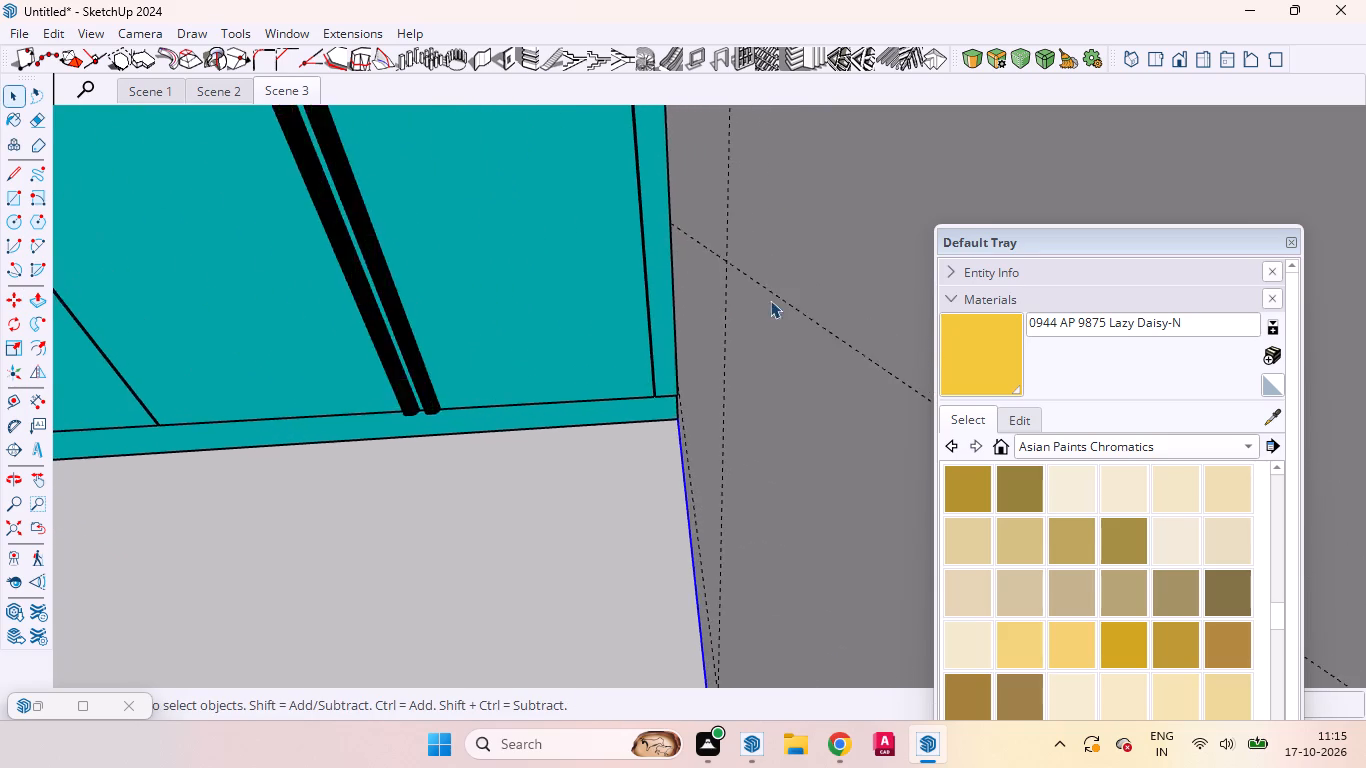
middle_drag(761, 299, 708, 238)
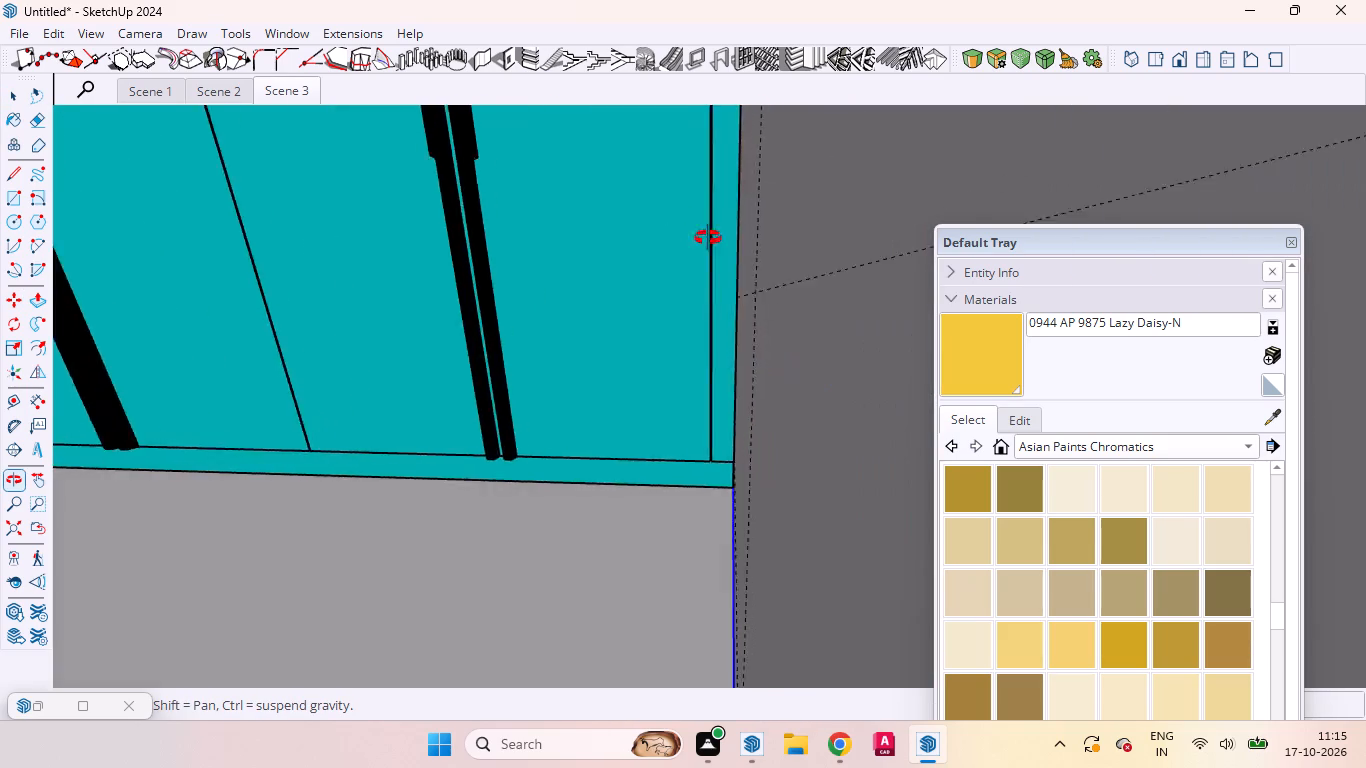
middle_drag(708, 238, 794, 297)
scroll(775, 308, down, 20)
scroll(775, 308, down, 15)
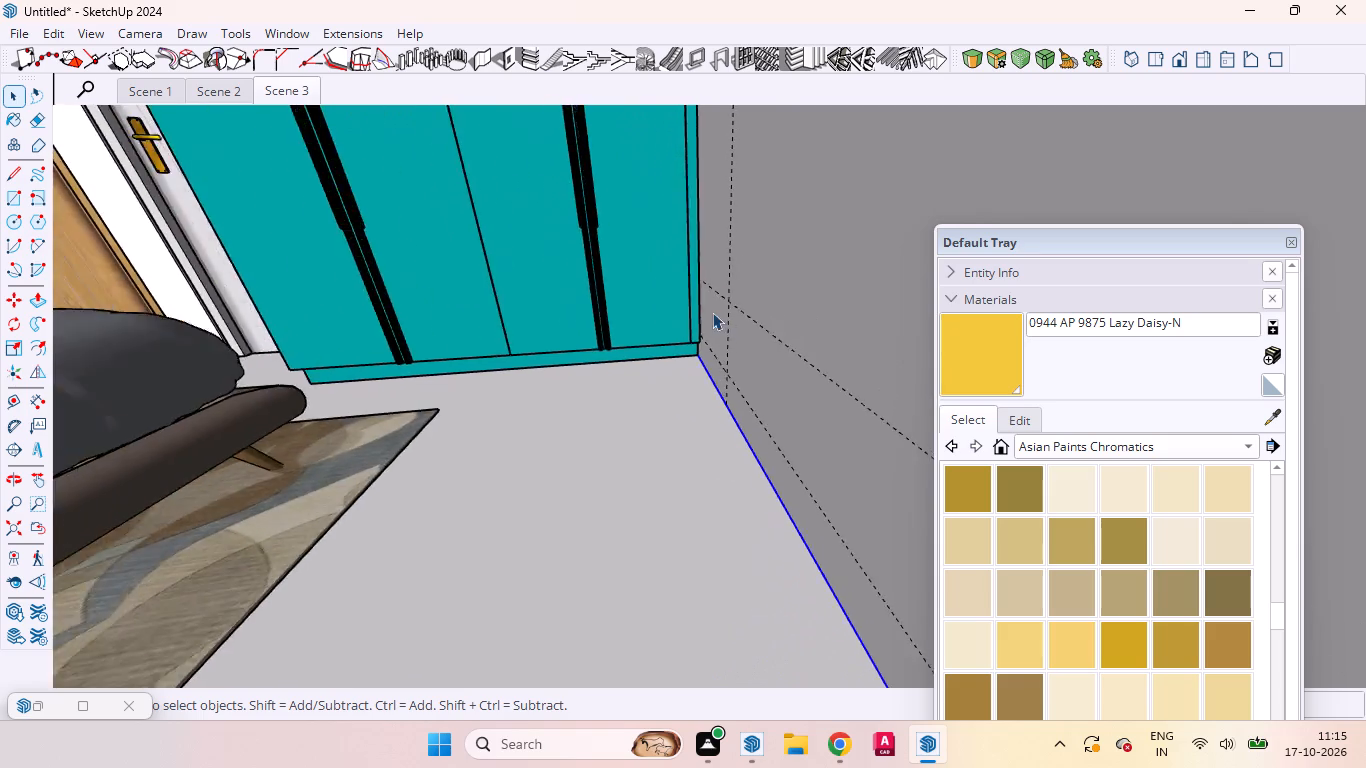
With nothing selected, make a new group for the element on the guided wall of the bedroom with the balcony.
scroll(712, 312, down, 17)
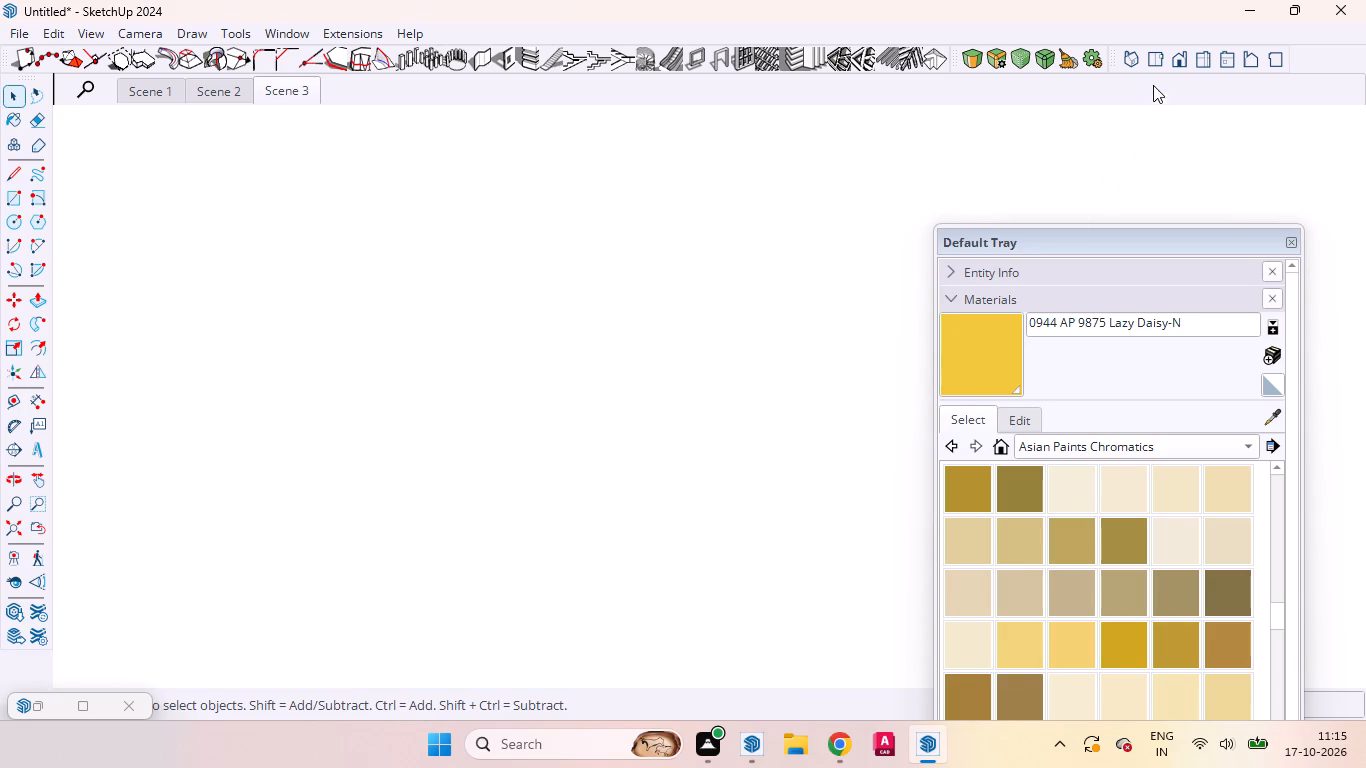
click(1153, 59)
scroll(532, 237, down, 2)
scroll(531, 239, up, 3)
scroll(532, 239, down, 11)
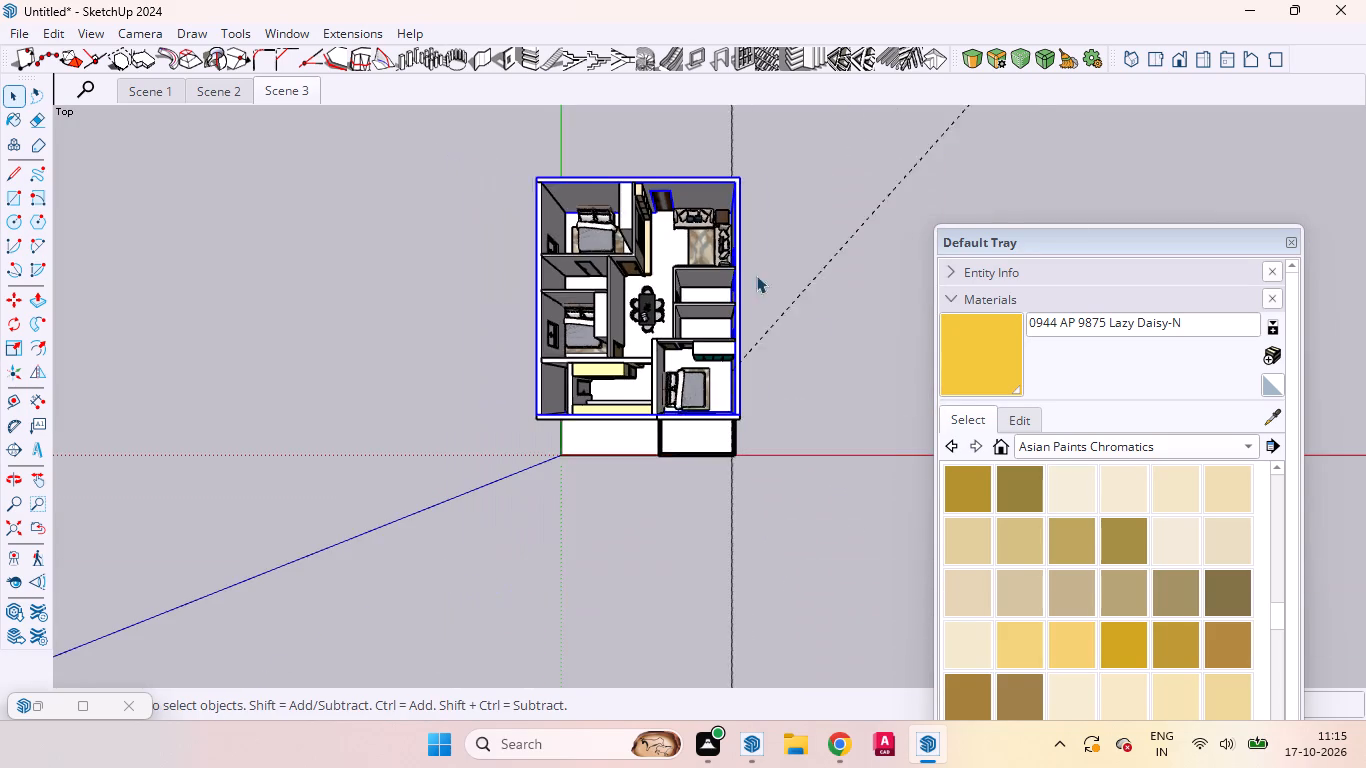
scroll(756, 275, down, 2)
click(825, 306)
middle_drag(695, 432, 880, 299)
scroll(600, 381, up, 3)
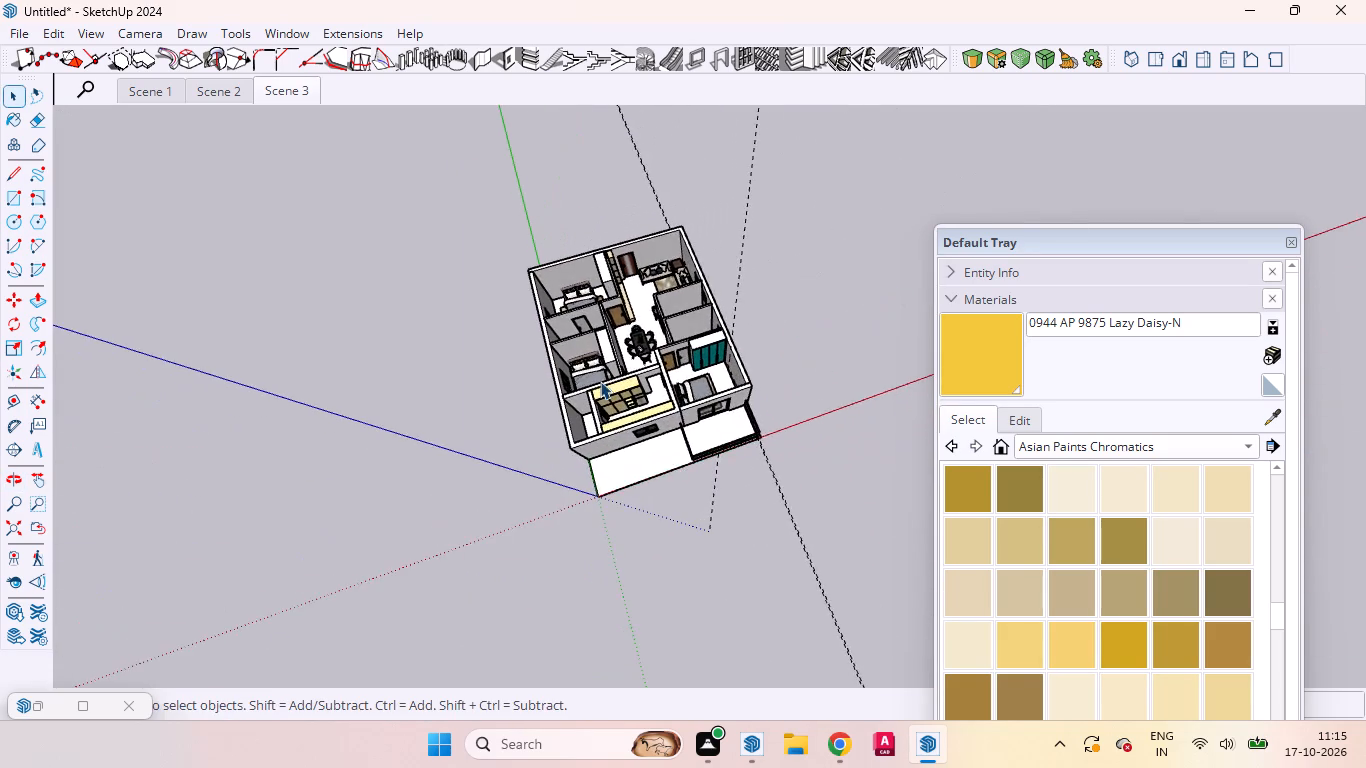
scroll(600, 381, up, 3)
middle_drag(647, 383, 888, 598)
scroll(447, 252, up, 4)
scroll(447, 252, down, 1)
scroll(447, 252, up, 1)
scroll(447, 252, down, 1)
middle_drag(484, 410, 969, 72)
scroll(399, 292, up, 1)
scroll(399, 292, down, 1)
scroll(399, 299, up, 4)
middle_drag(435, 386, 491, 395)
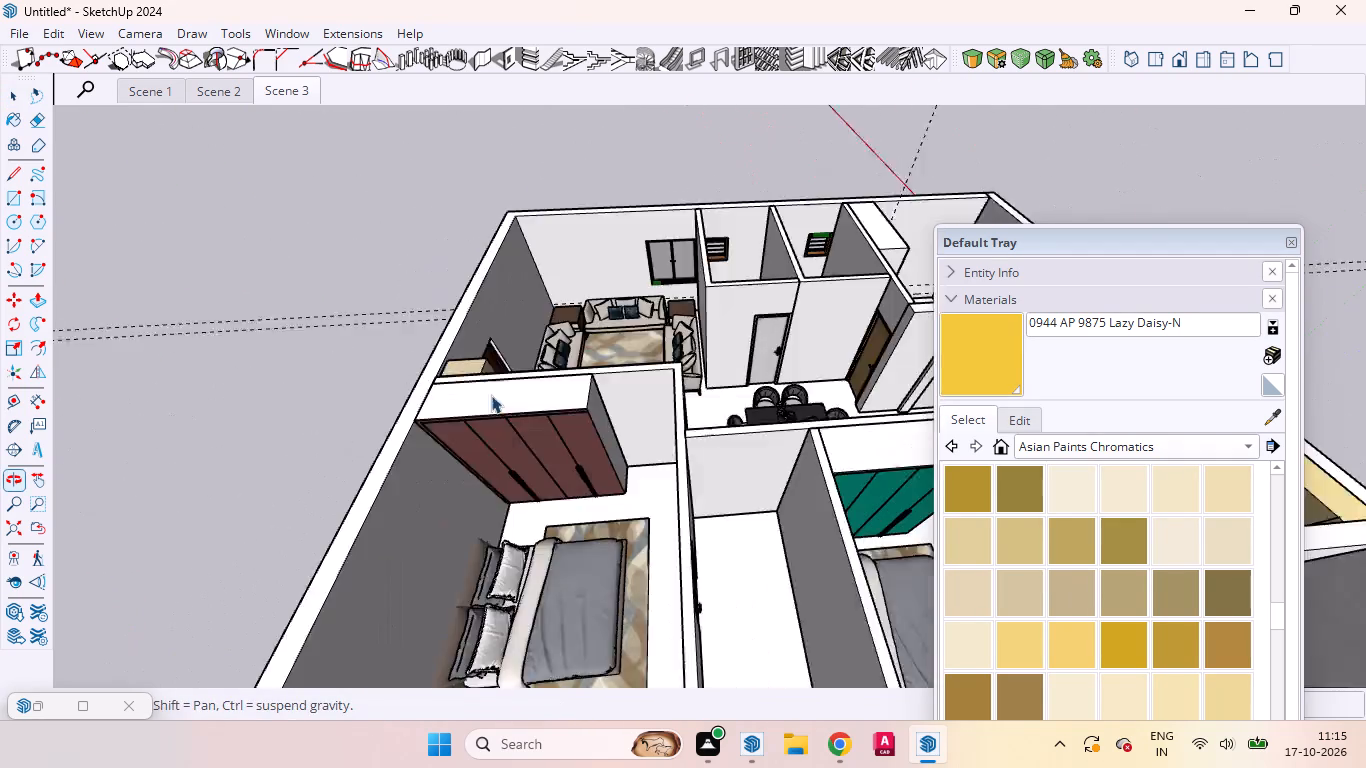
middle_drag(491, 395, 498, 392)
scroll(450, 375, down, 4)
scroll(448, 370, up, 1)
scroll(433, 373, down, 9)
scroll(669, 544, up, 5)
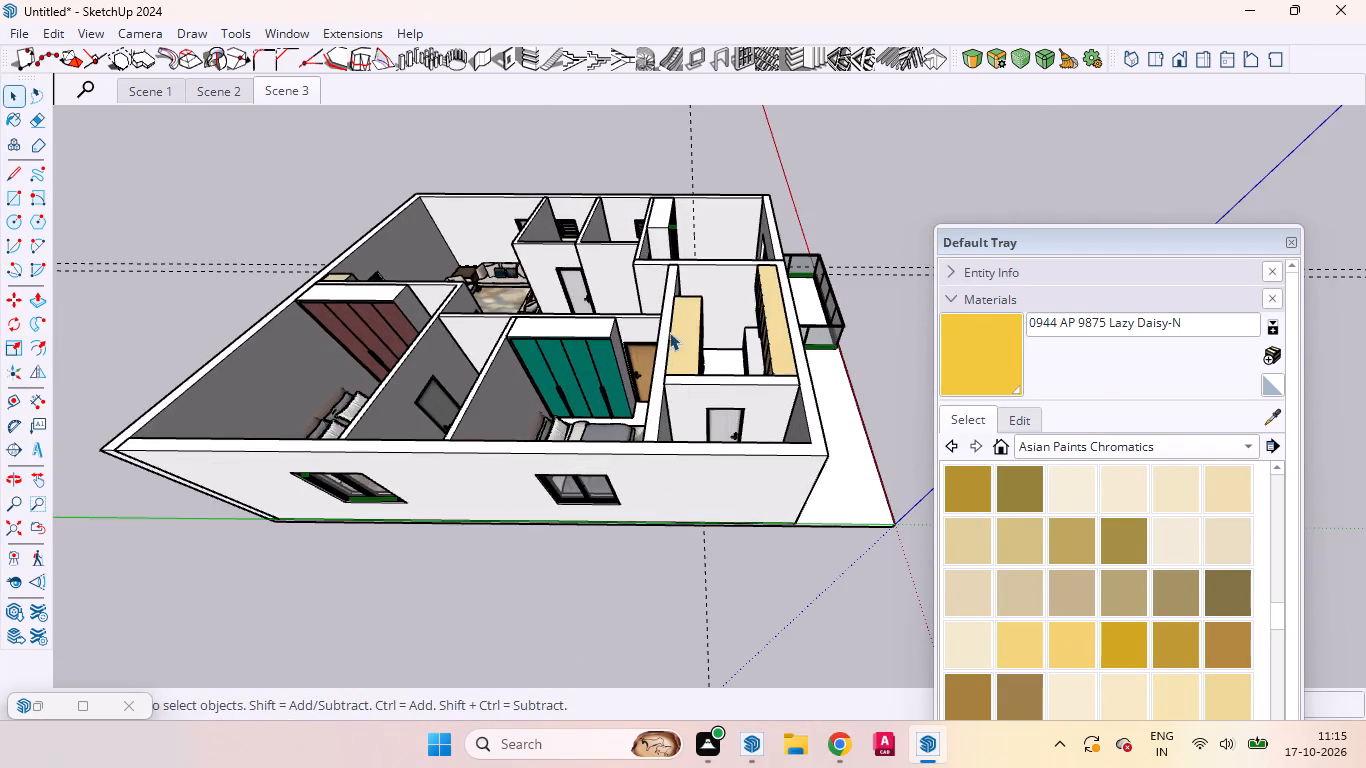
middle_drag(659, 364, 638, 557)
scroll(619, 215, down, 5)
right_click(835, 170)
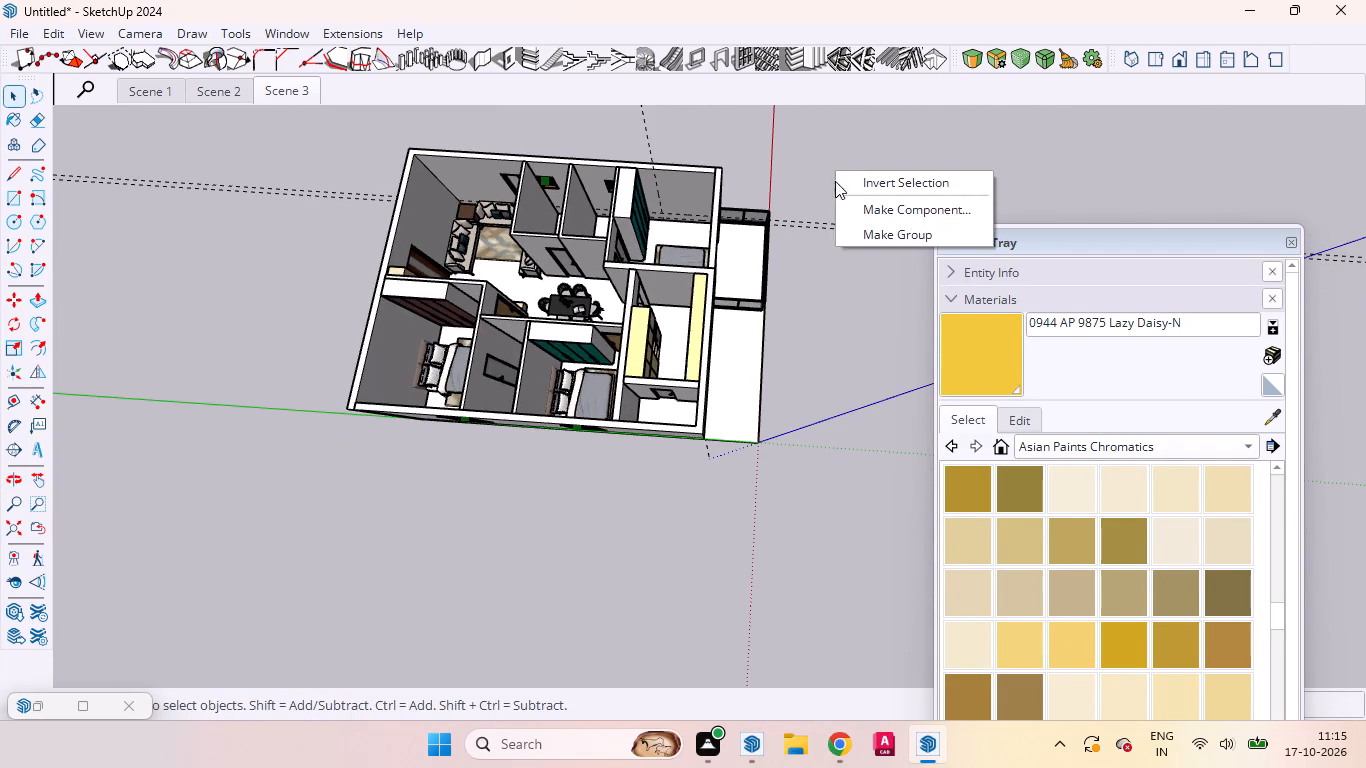
click(836, 230)
scroll(620, 181, up, 7)
scroll(645, 206, down, 5)
scroll(645, 206, up, 8)
scroll(706, 234, down, 1)
scroll(749, 257, up, 1)
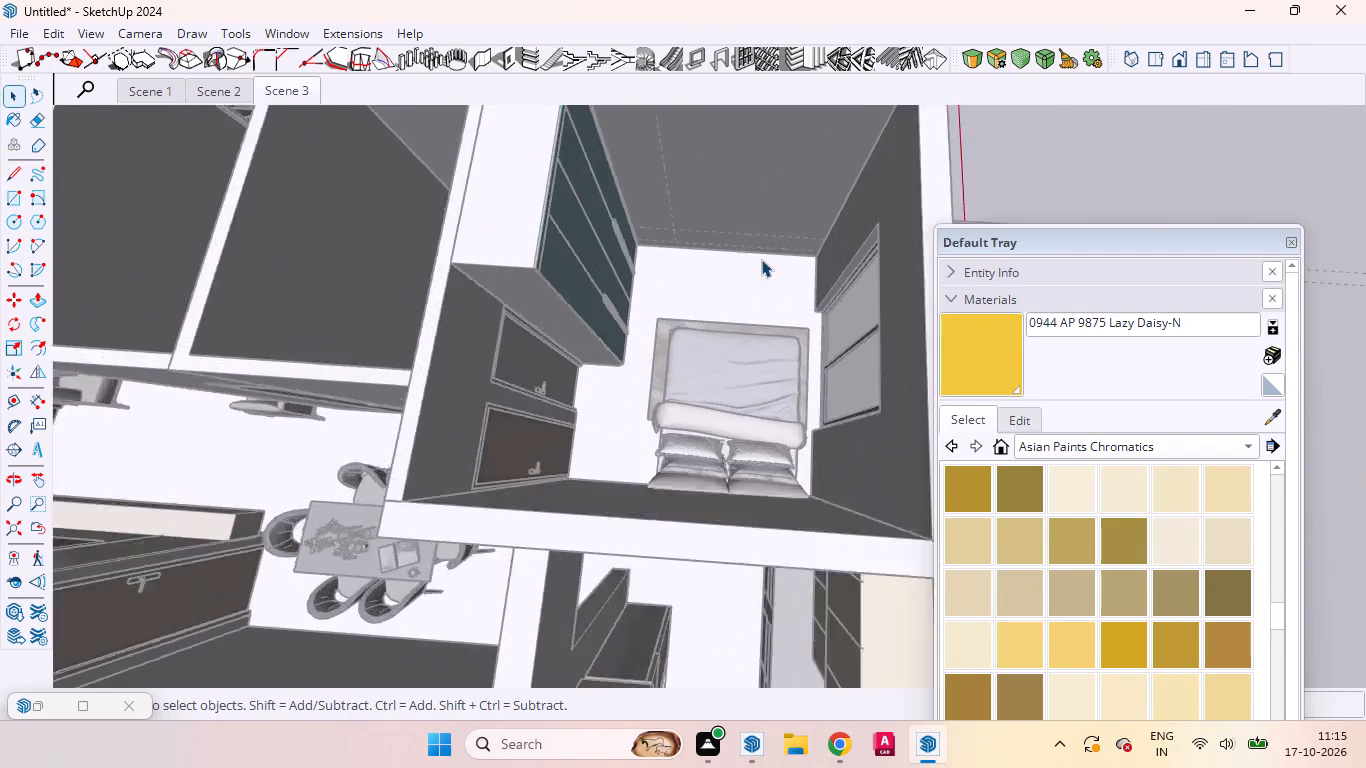
Draw a low horizontal rectangle on the bedroom wall from the guide intersection beside the wardrobe to the adjacent window wall.
scroll(761, 259, up, 3)
middle_drag(760, 287, 771, 231)
key(r)
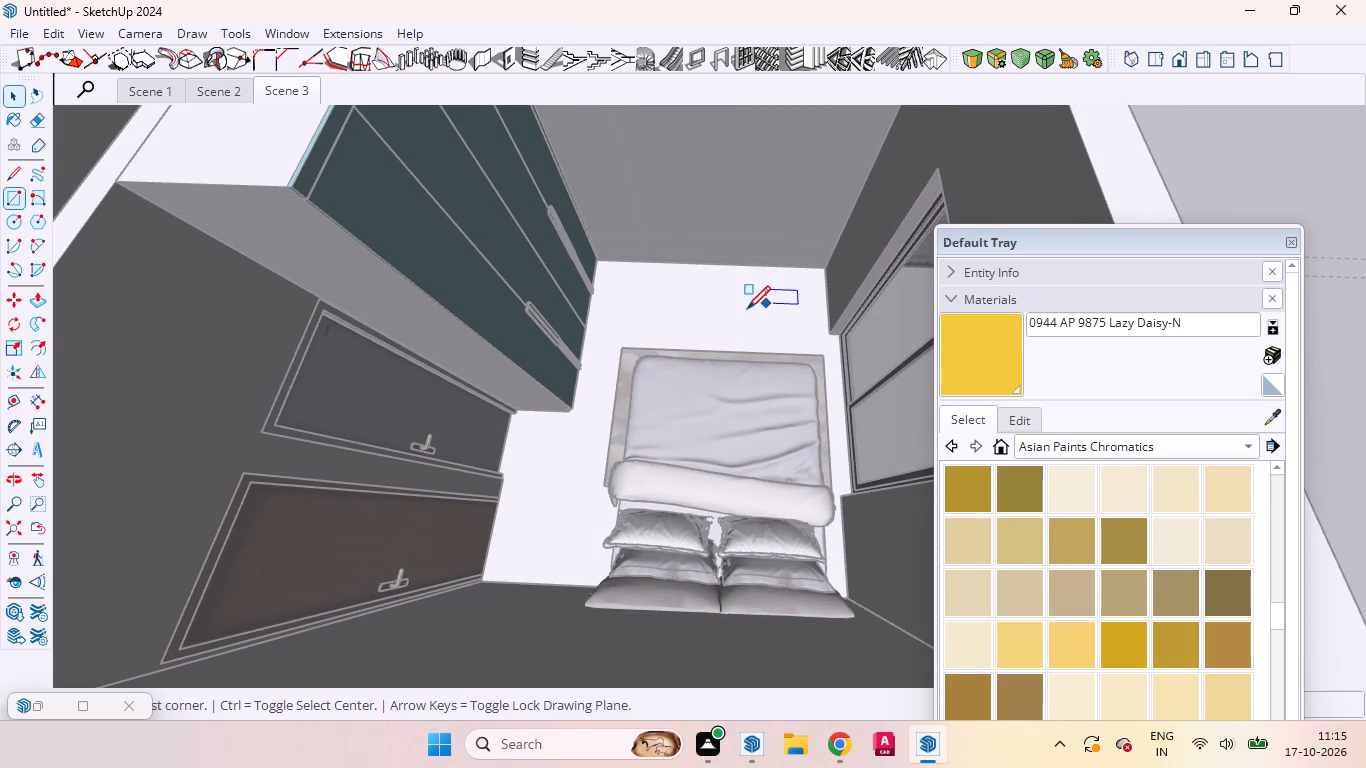
scroll(697, 258, up, 9)
scroll(684, 251, down, 3)
scroll(633, 240, up, 1)
scroll(632, 240, down, 2)
scroll(627, 239, up, 2)
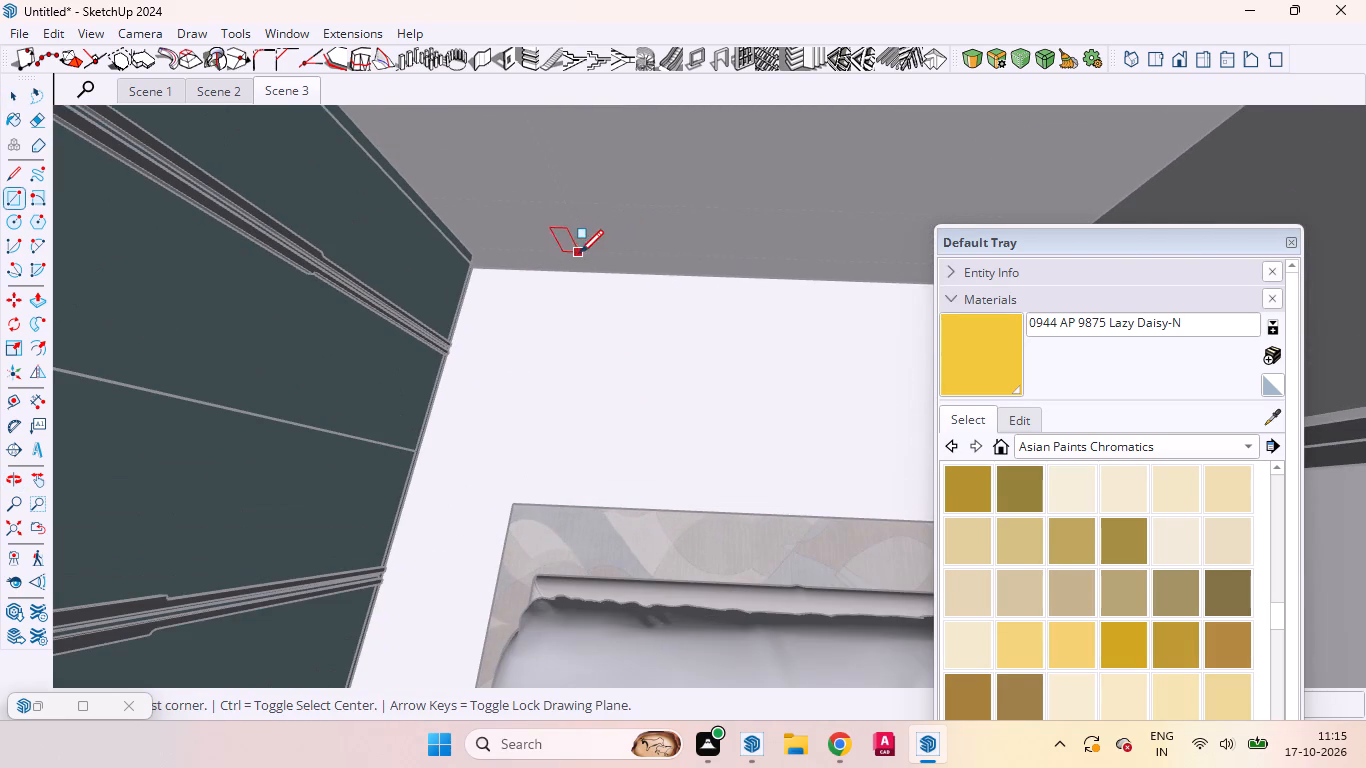
click(588, 252)
scroll(589, 226, down, 2)
scroll(585, 224, up, 2)
scroll(583, 224, down, 6)
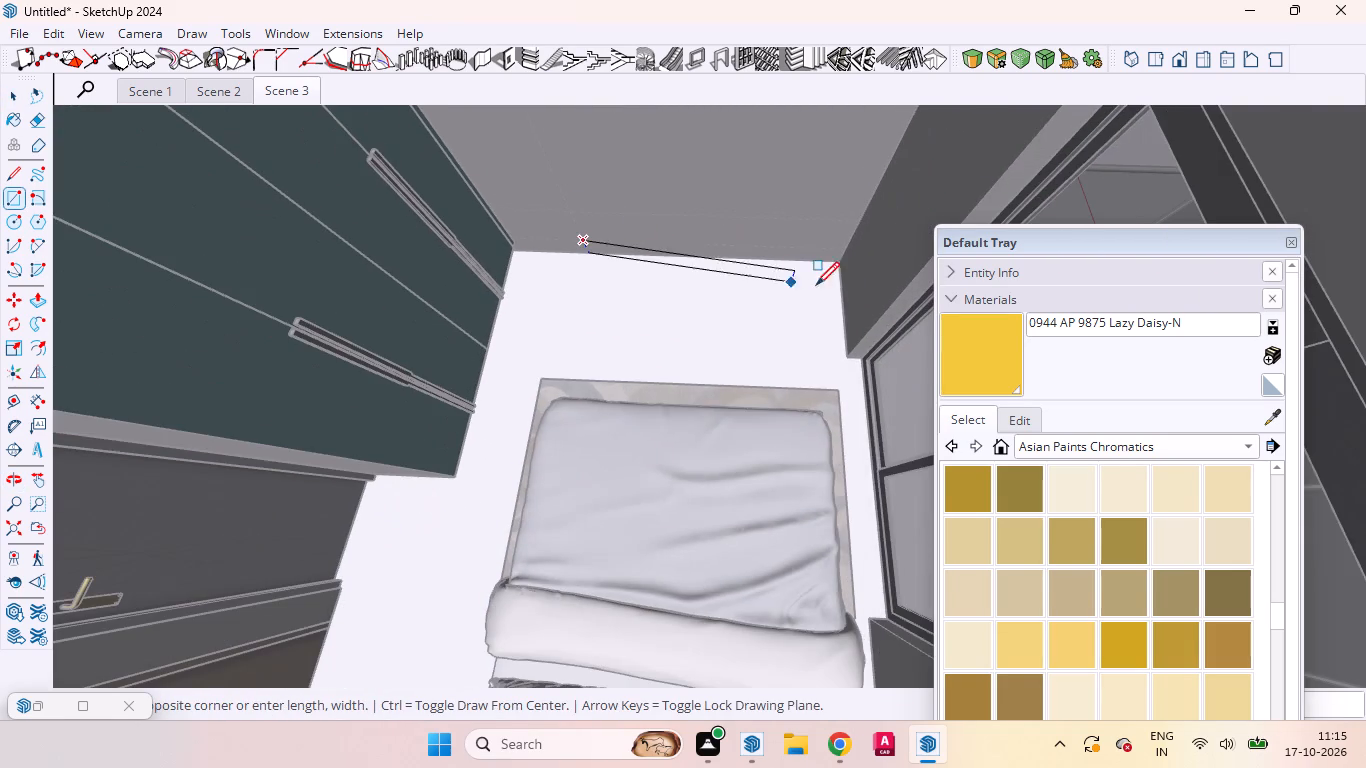
scroll(851, 235, up, 2)
scroll(858, 223, down, 1)
scroll(859, 221, up, 11)
scroll(859, 226, down, 2)
scroll(859, 226, up, 2)
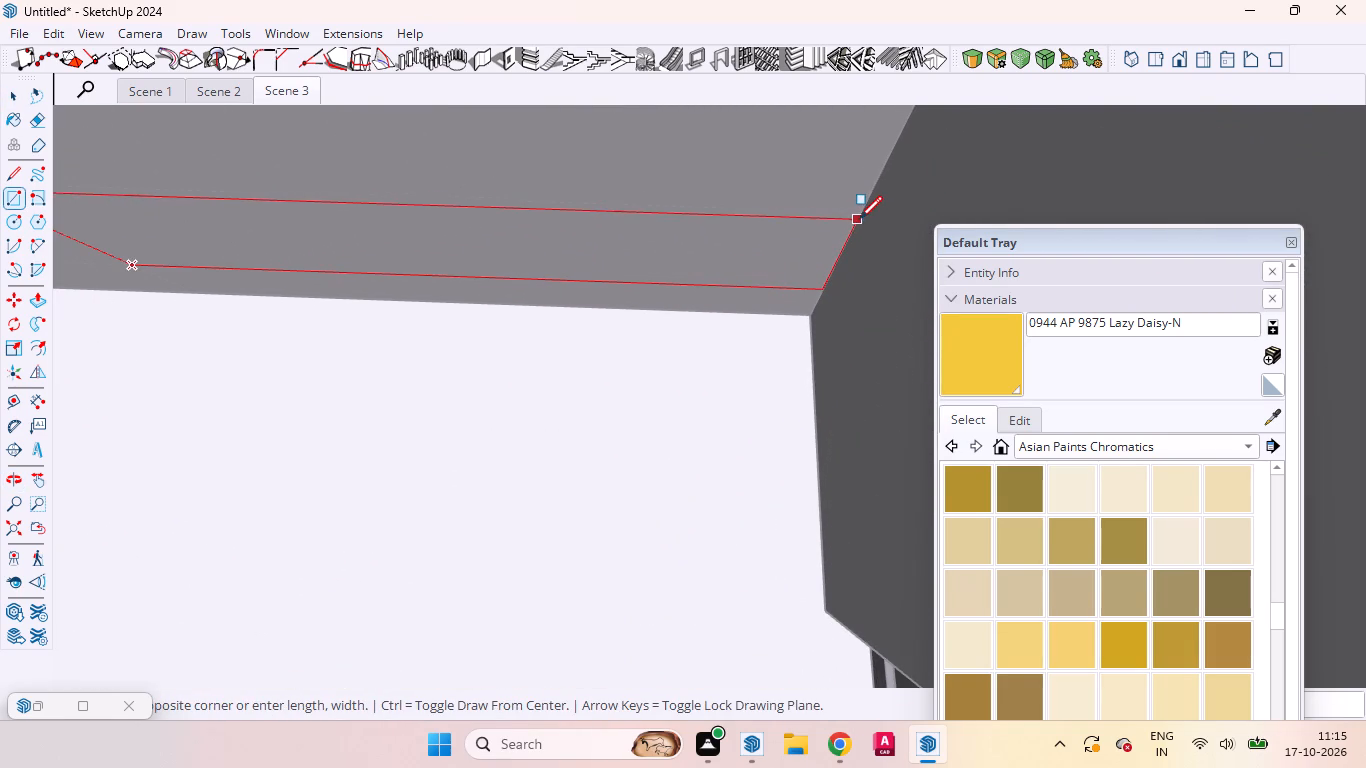
click(859, 217)
Push/Pull the rectangle out from the wall by 13 inches to form a long box and close its group.
key(p)
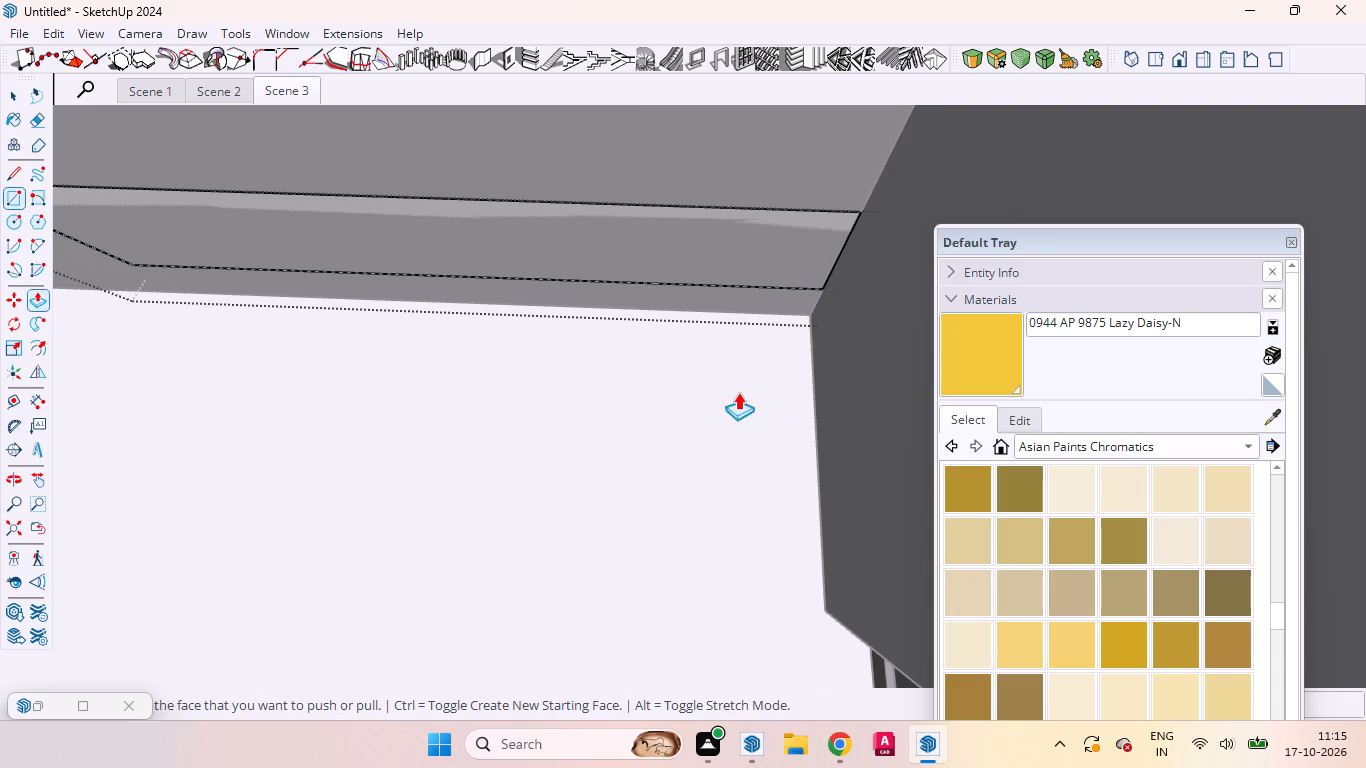
drag(682, 246, 679, 275)
text(13)
key(Return)
key(space)
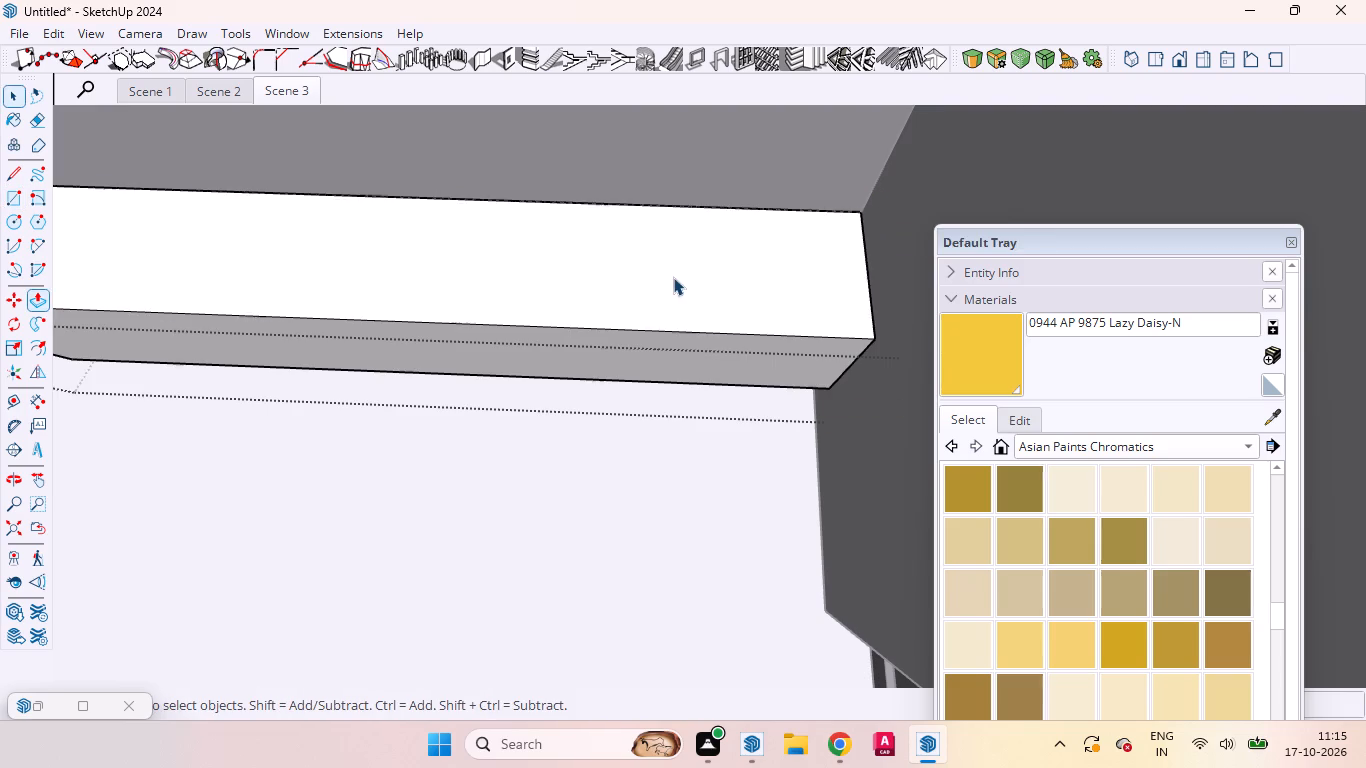
scroll(617, 291, down, 2)
scroll(617, 291, up, 1)
scroll(617, 291, down, 16)
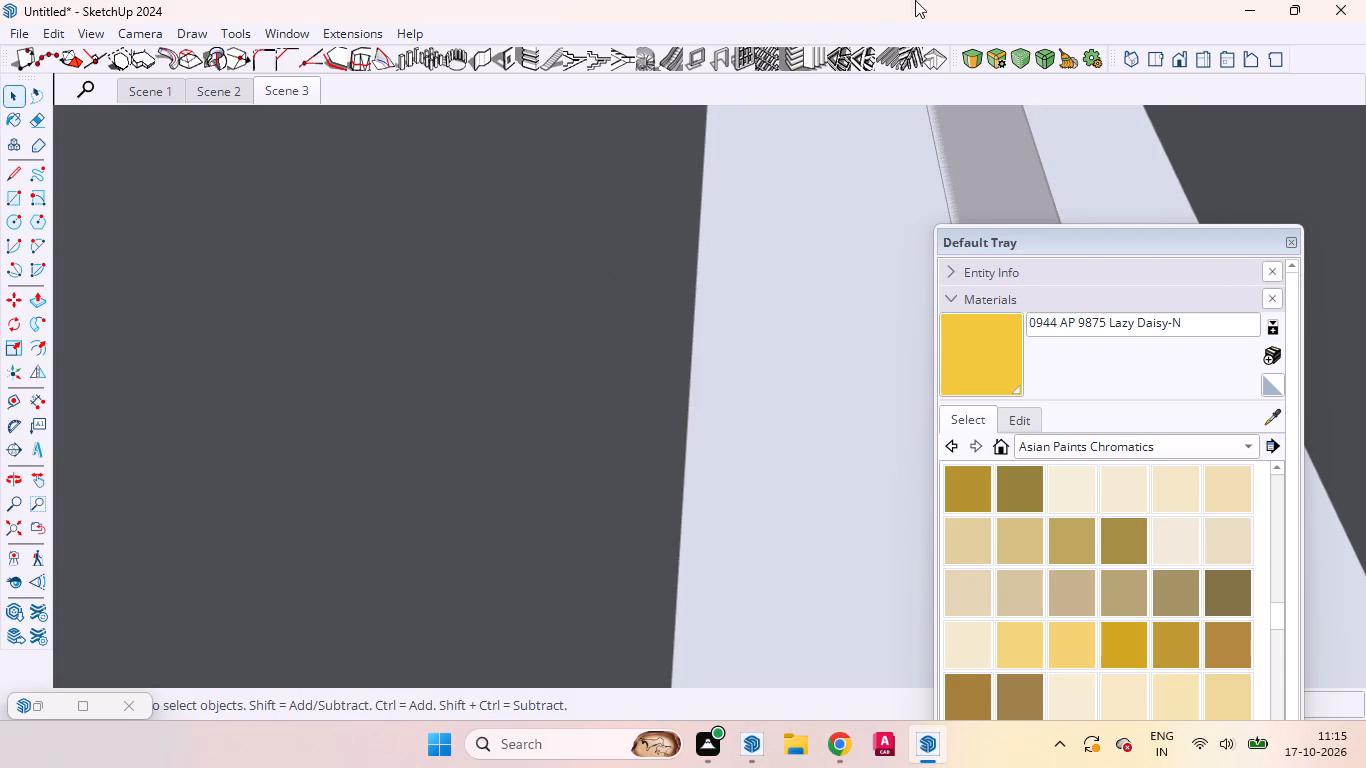
click(1159, 46)
click(1147, 57)
scroll(620, 287, down, 8)
scroll(640, 276, up, 1)
scroll(647, 272, down, 5)
click(797, 228)
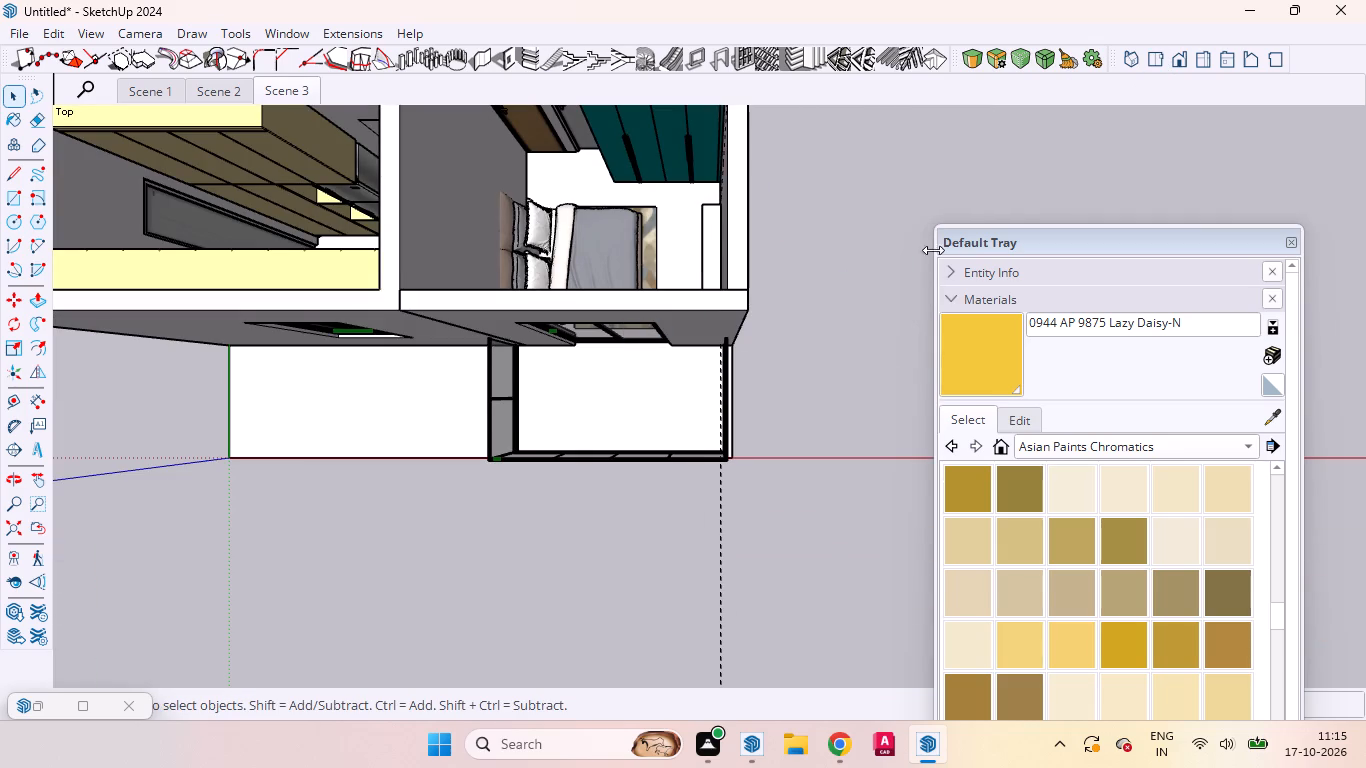
Paint the long box at the foot of the bed with 0908 AP 7841 CORN FIELD.
middle_drag(478, 326, 1148, 273)
scroll(1128, 285, up, 1)
scroll(479, 357, up, 5)
middle_drag(501, 381, 696, 189)
scroll(578, 460, up, 5)
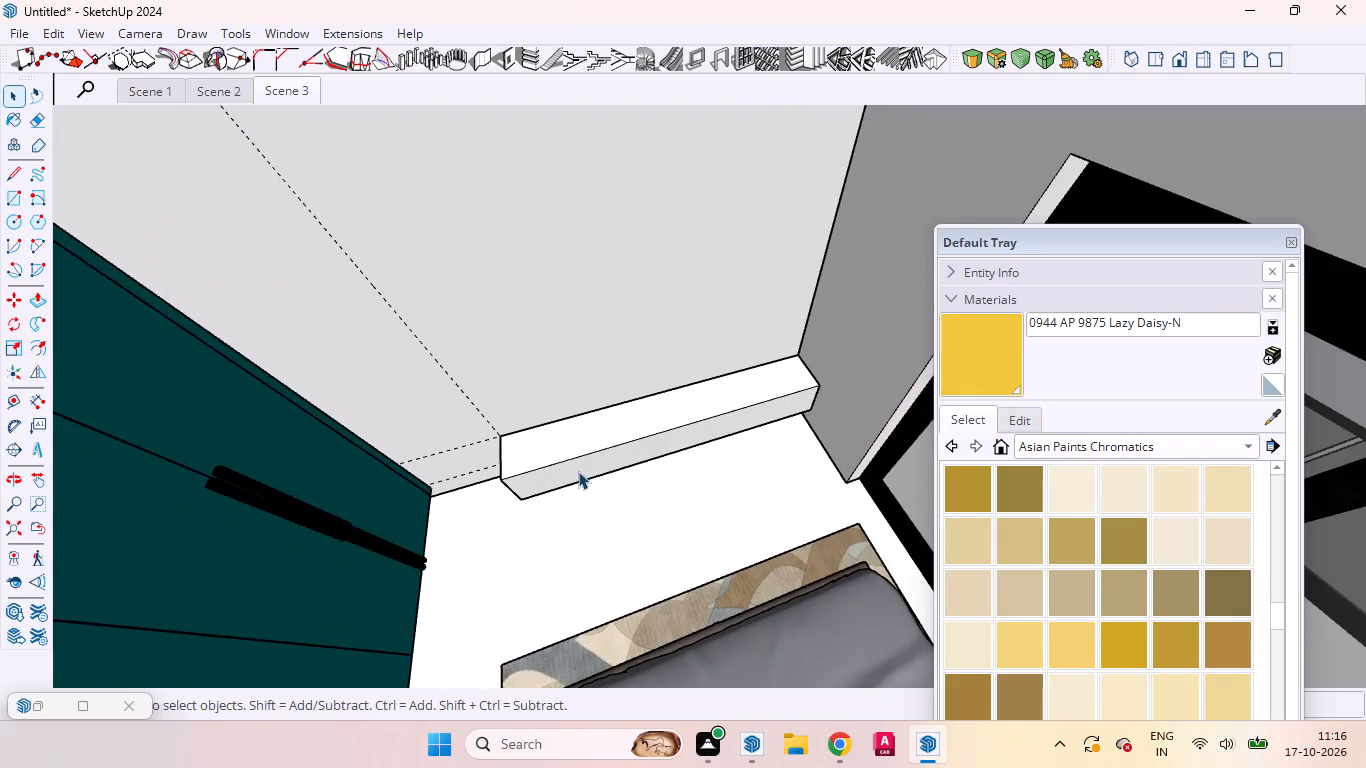
middle_drag(585, 429, 568, 252)
scroll(569, 263, up, 1)
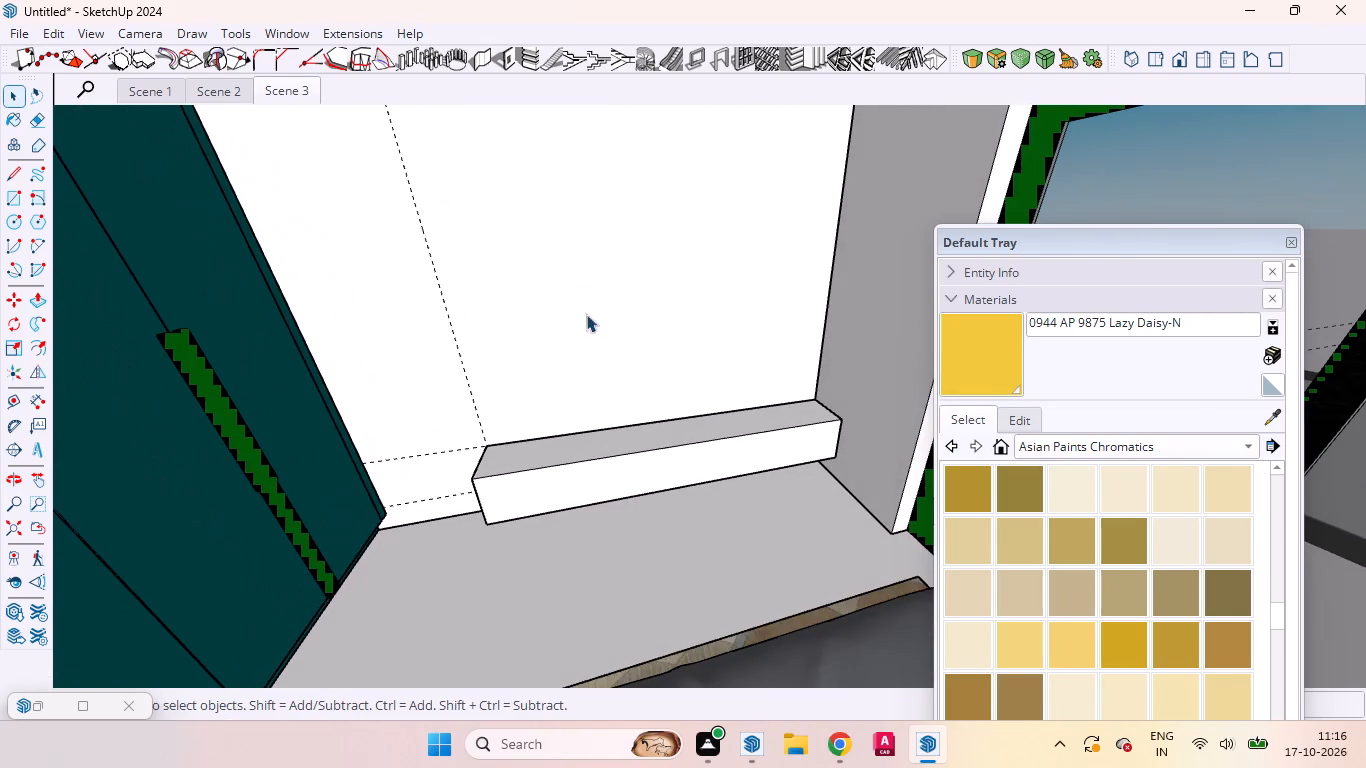
click(1251, 486)
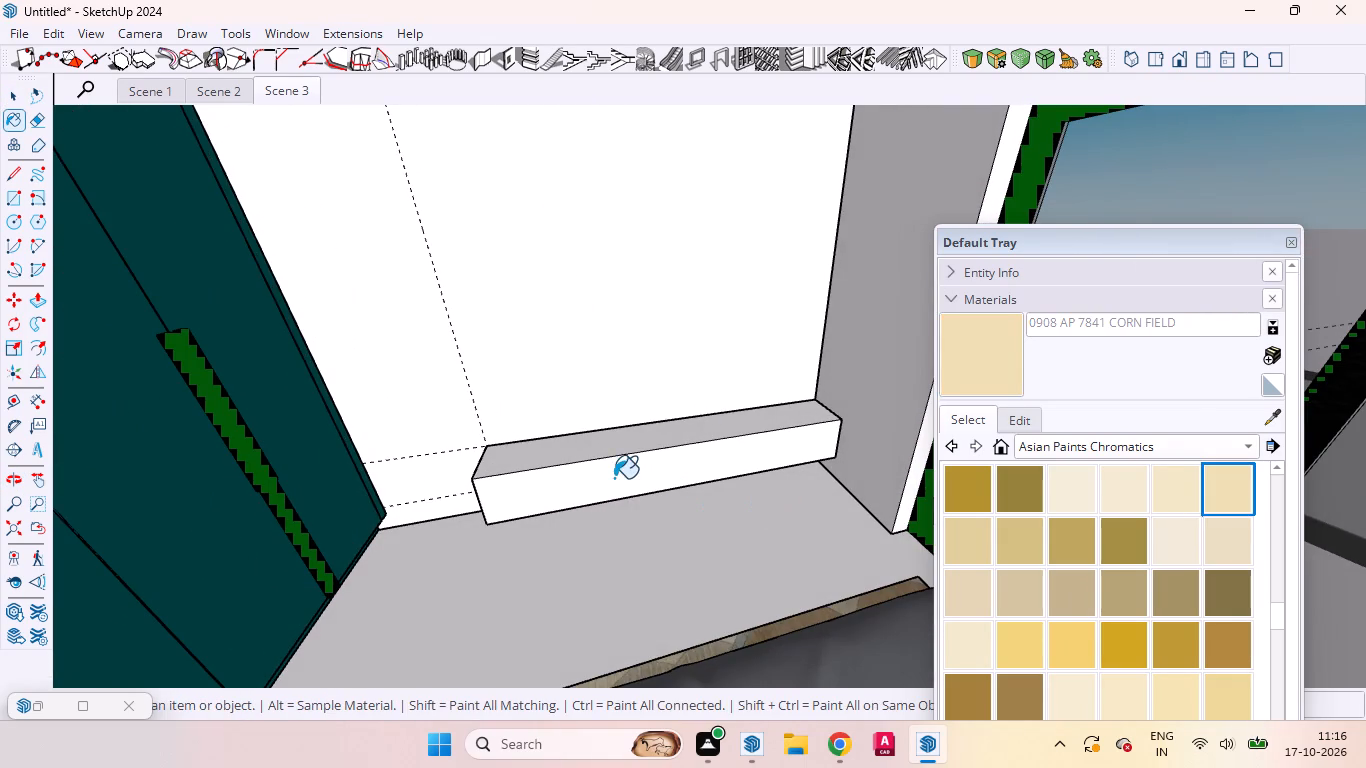
click(600, 469)
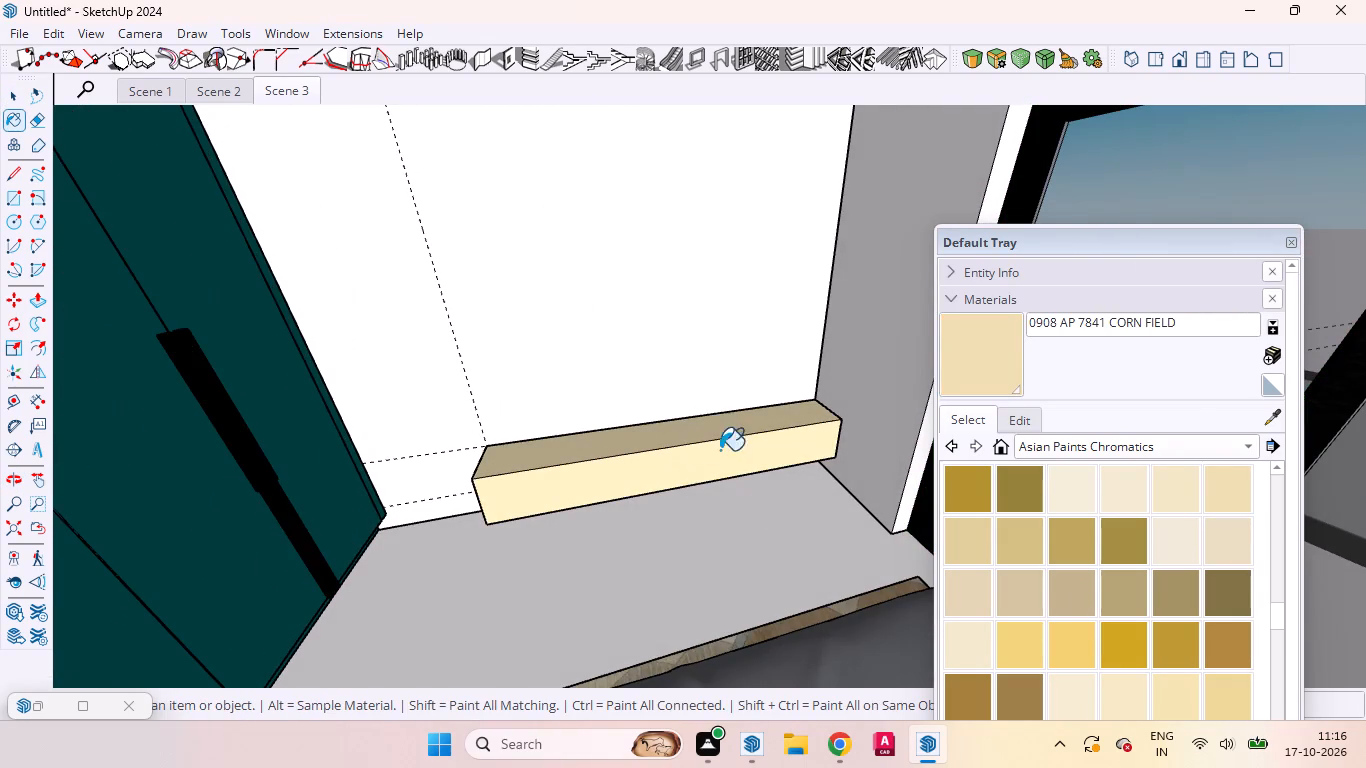
Open the box's group and divide its upper front edge into 3 equal segments.
scroll(647, 488, down, 7)
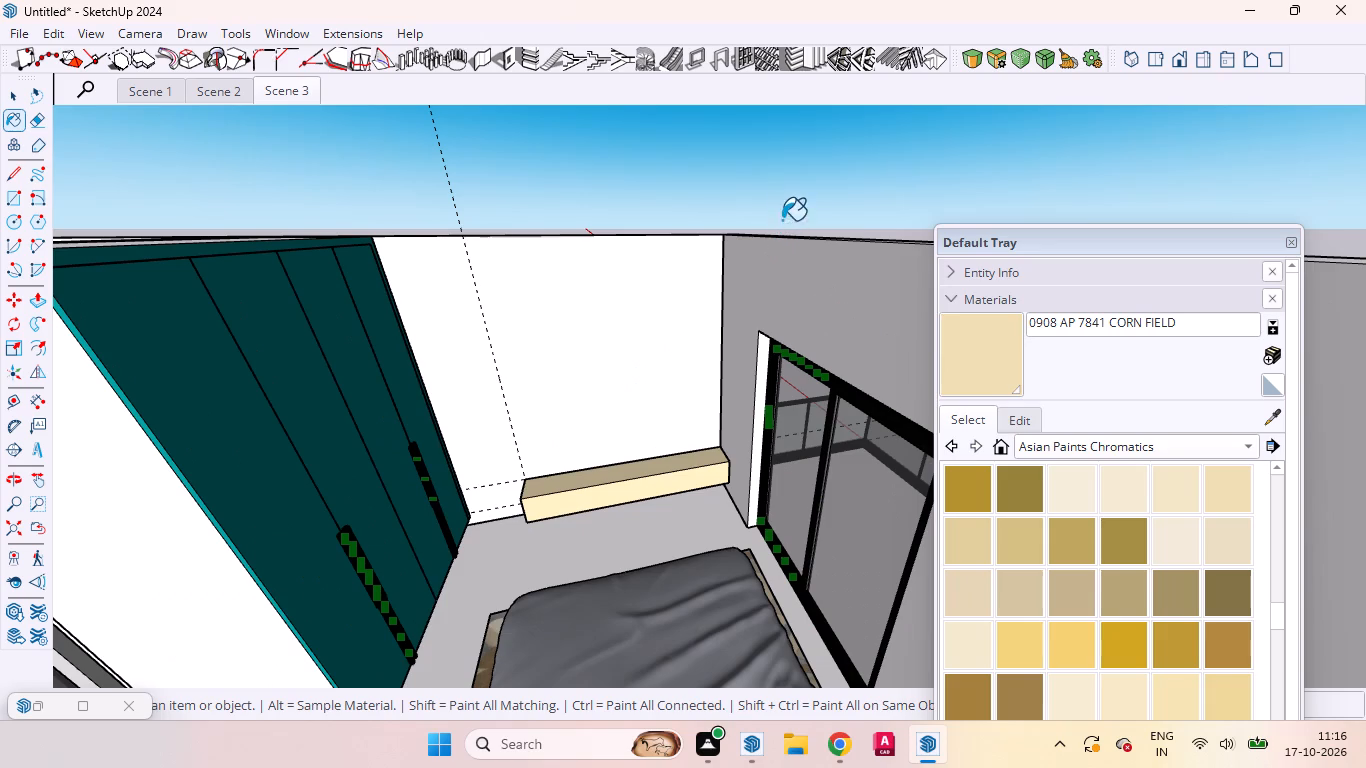
key(space)
key(v)
key(space)
key(space)
scroll(630, 543, up, 13)
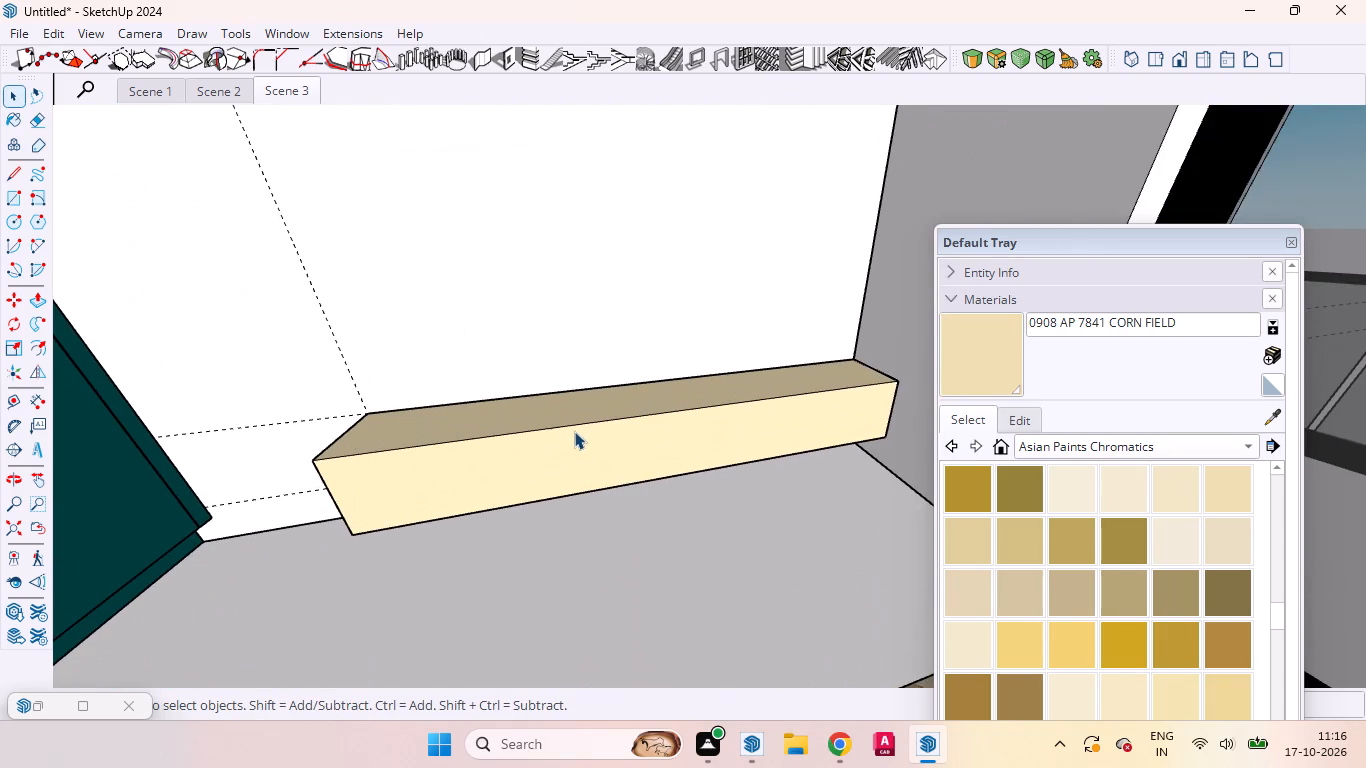
click(583, 425)
double_click(583, 425)
click(583, 425)
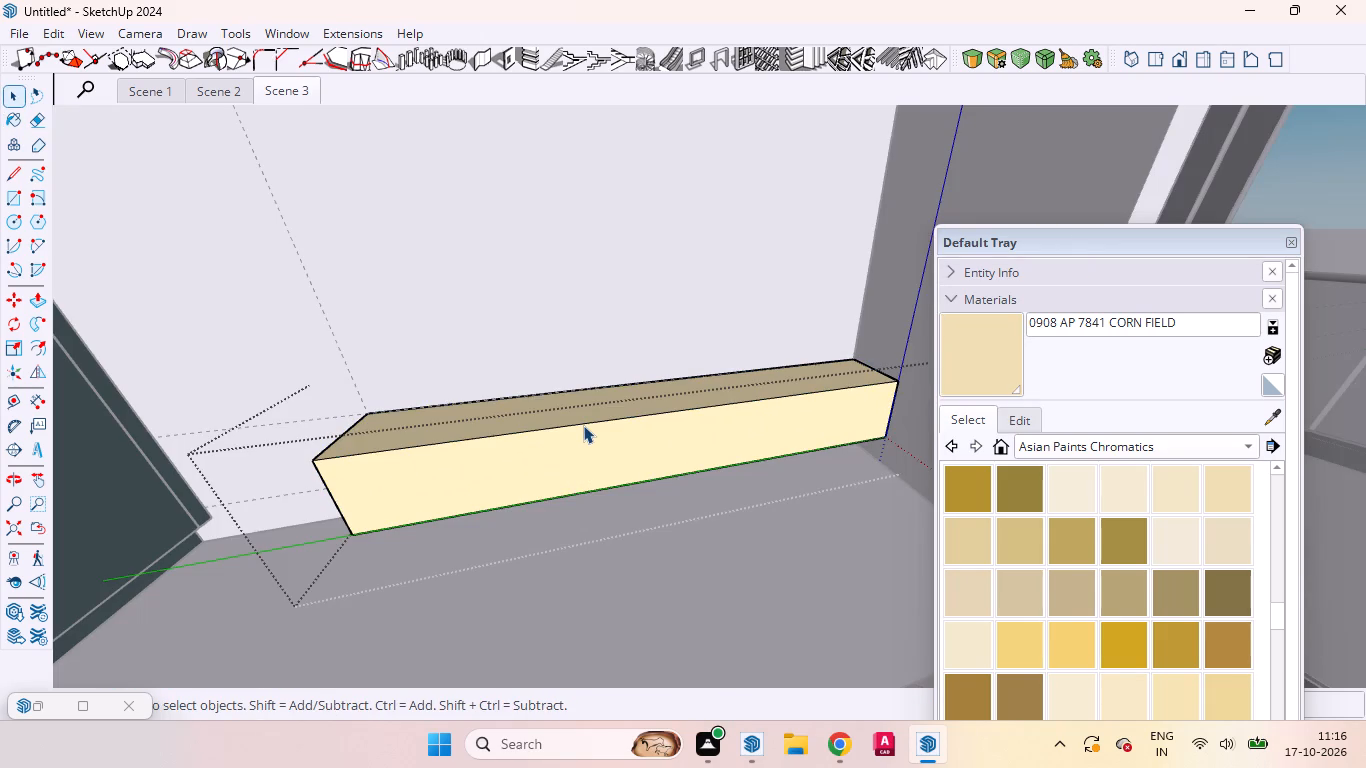
right_click(583, 425)
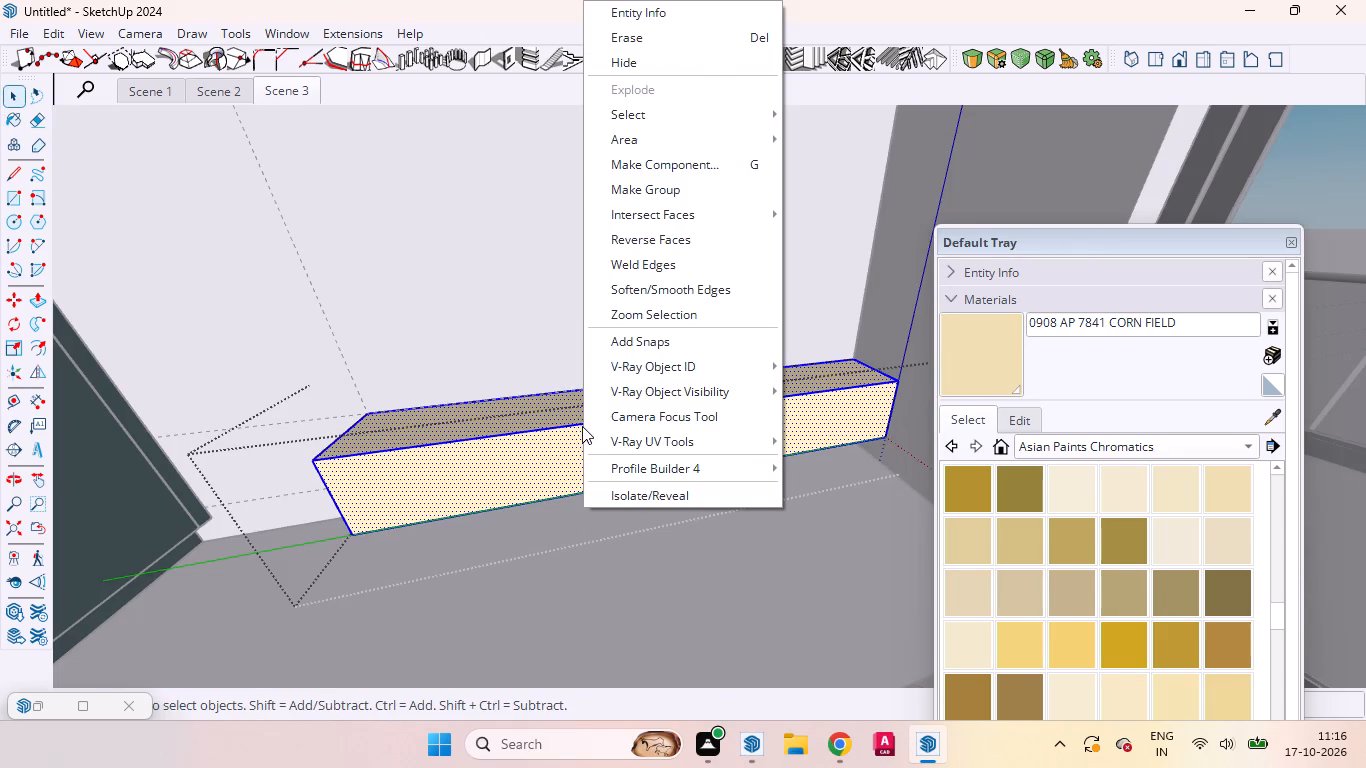
click(581, 426)
right_click(581, 426)
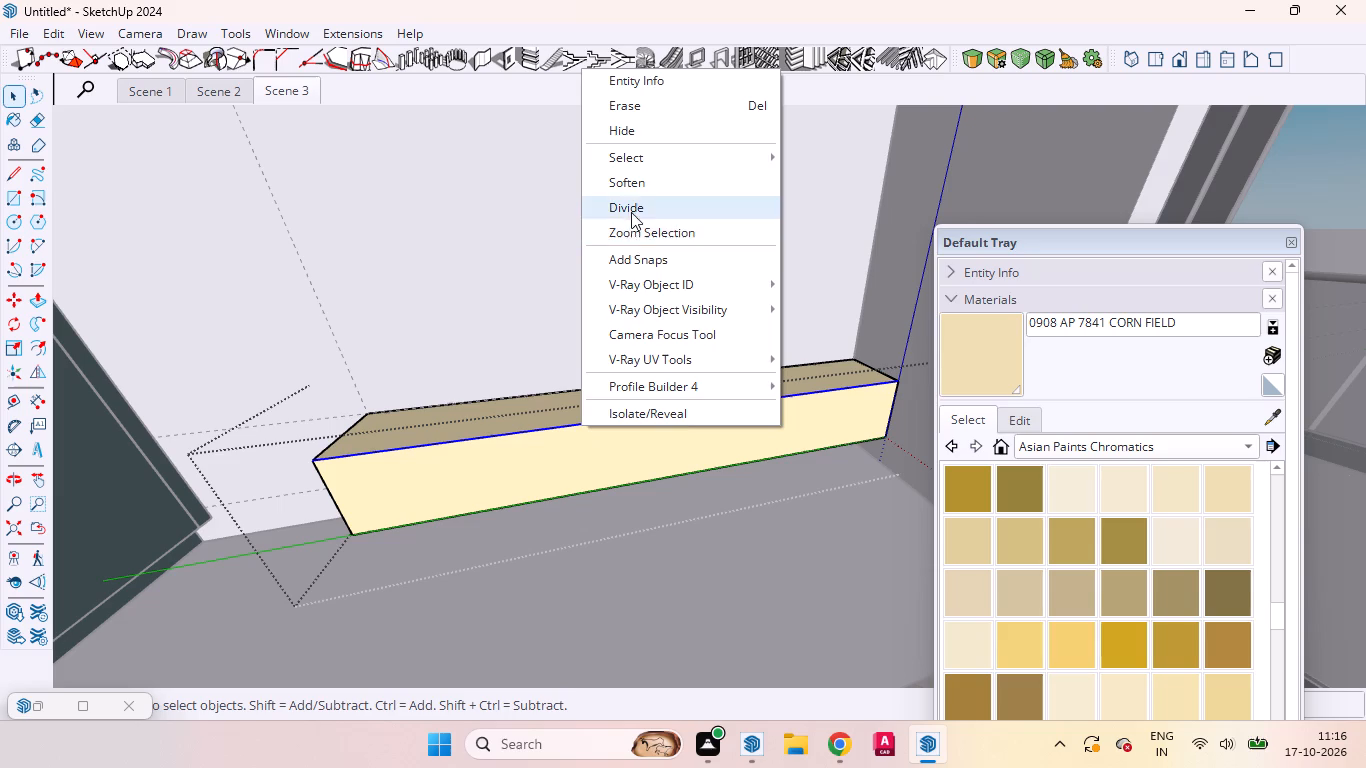
click(630, 205)
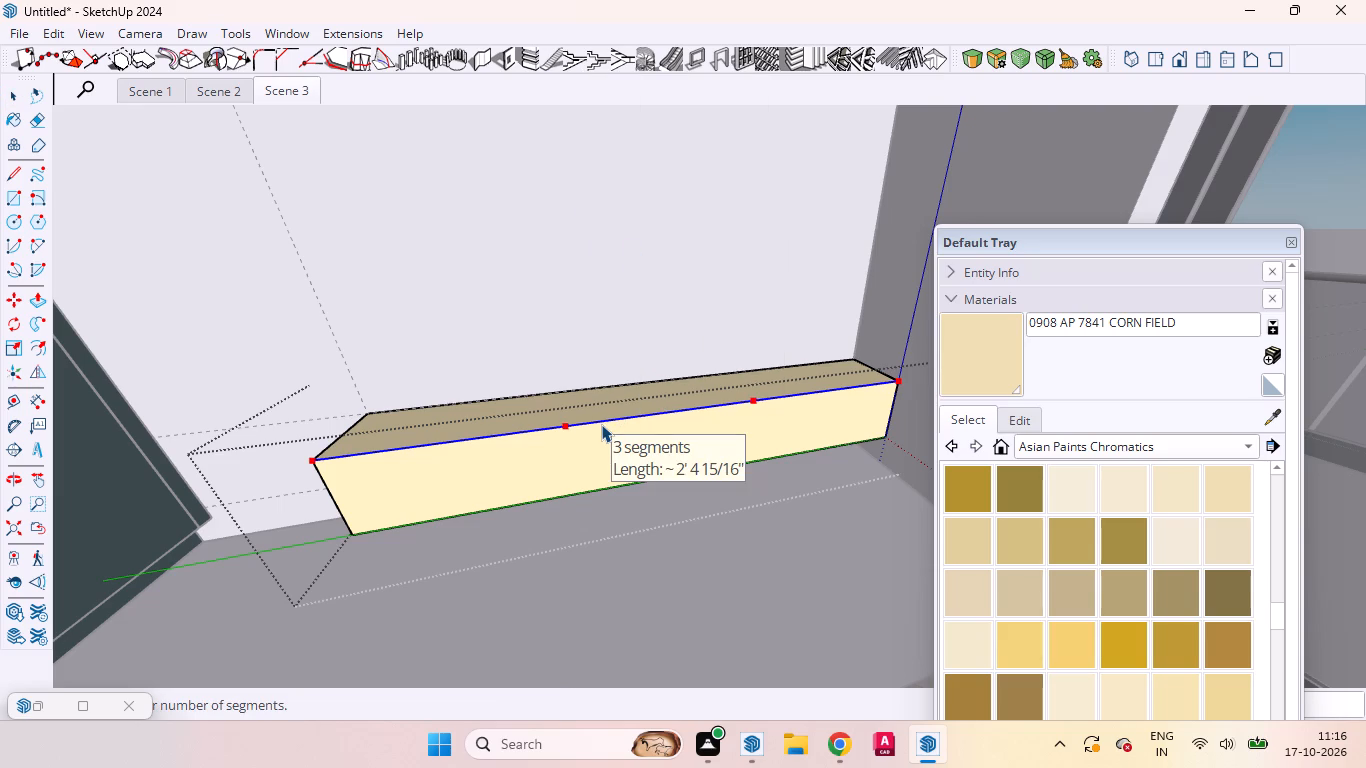
click(601, 424)
Draw two vertical lines down the box's front face from the division points to split it into three panels.
key(l)
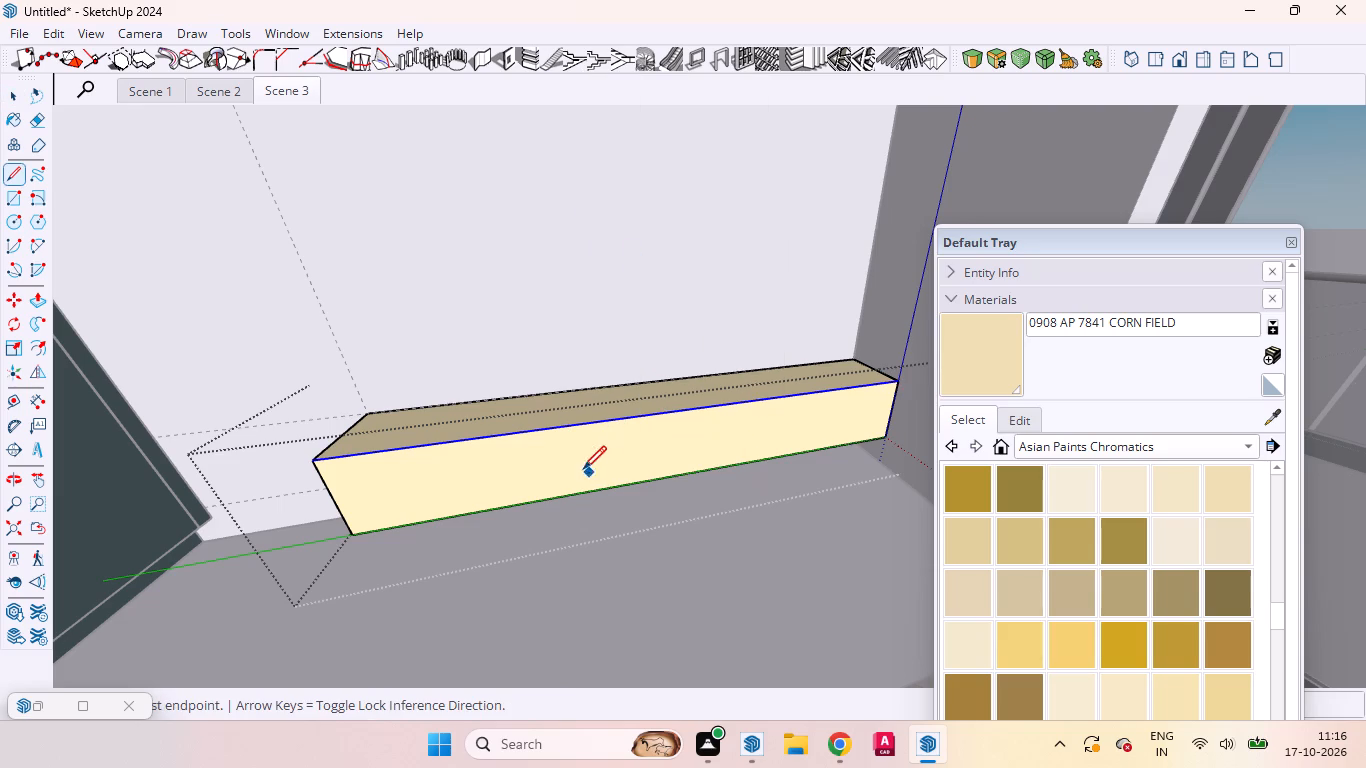
click(558, 426)
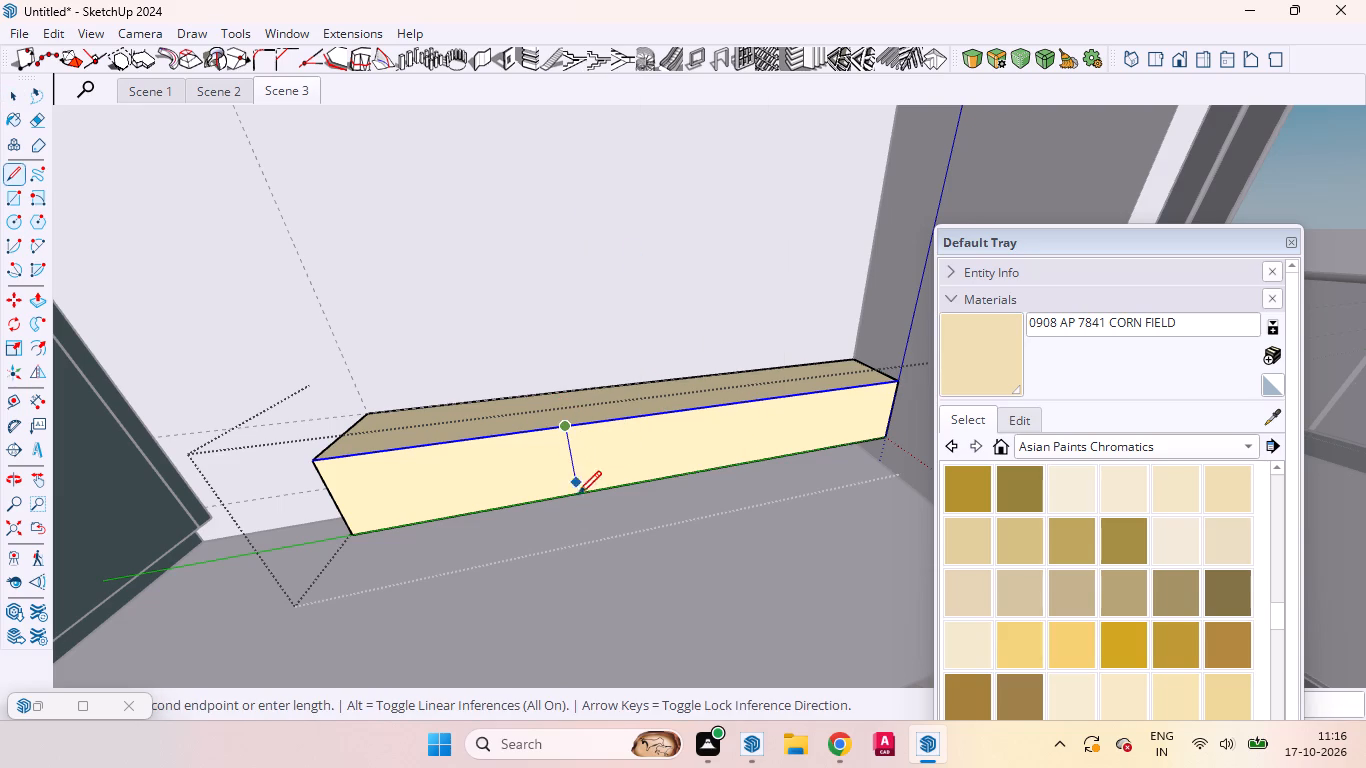
click(584, 494)
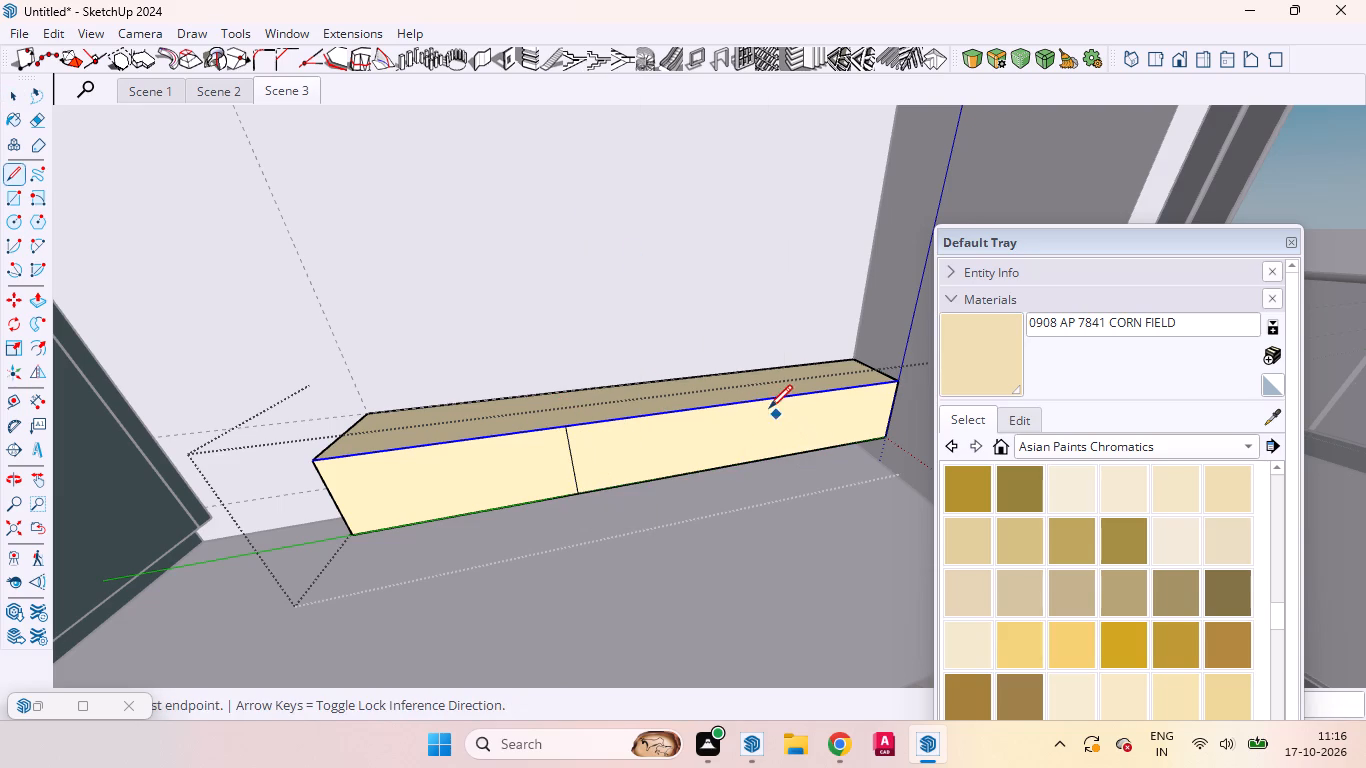
click(761, 403)
click(762, 466)
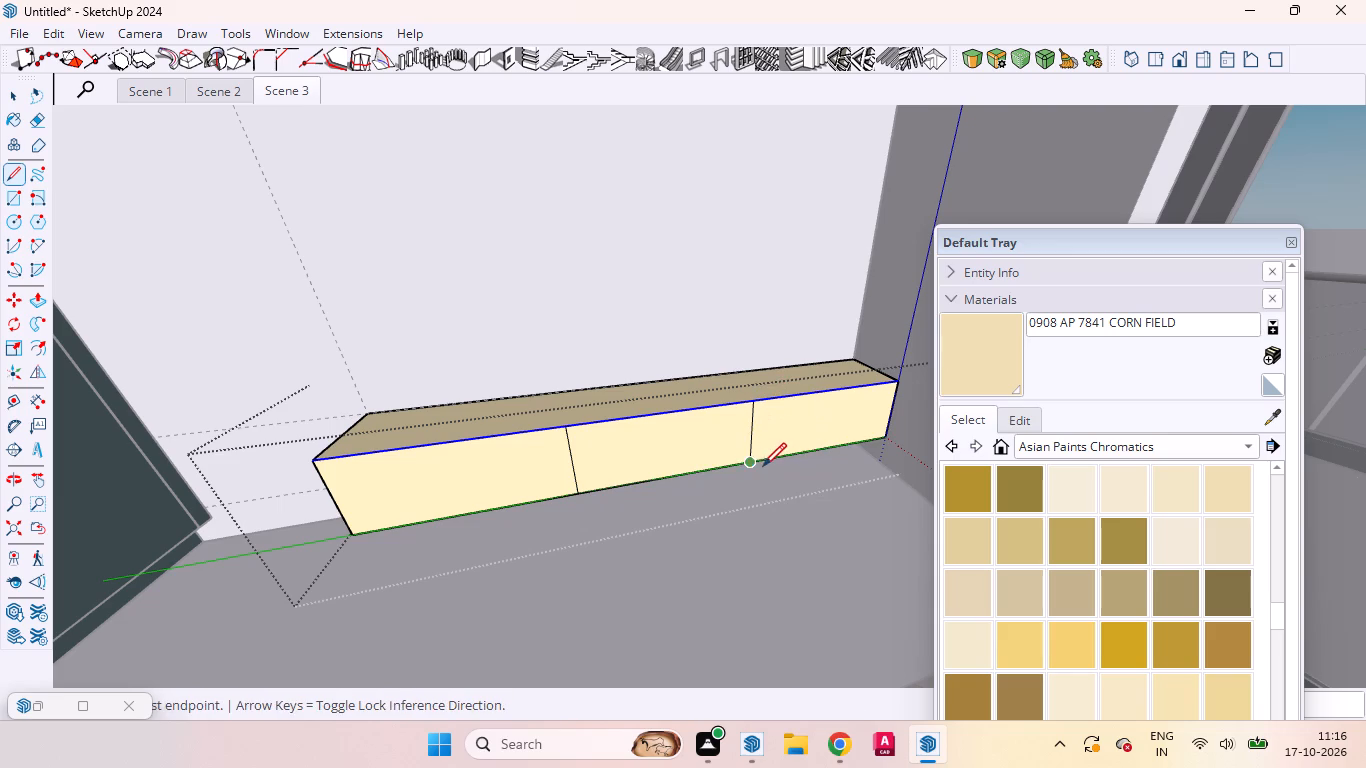
Copy both vertical divider lines 3 mm along the box's front face to form narrow grooves.
key(space)
click(571, 461)
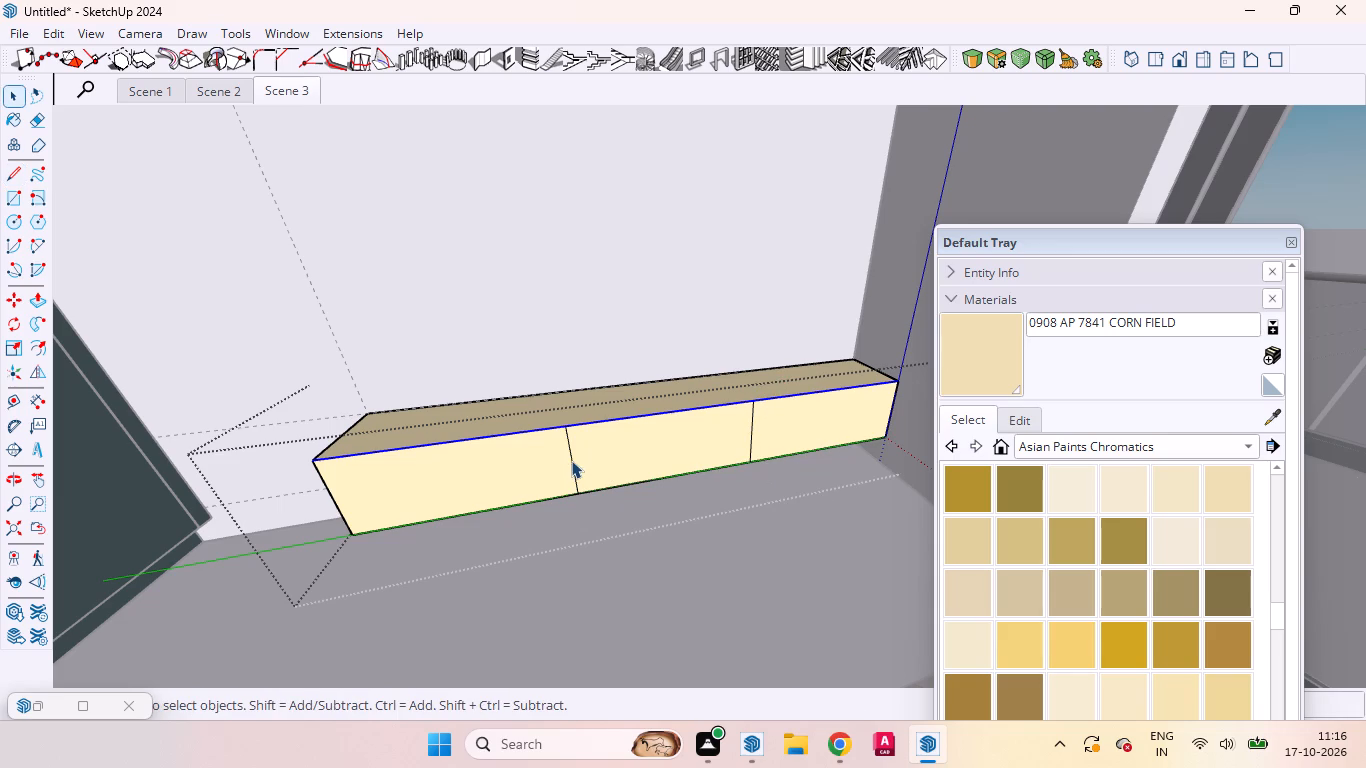
ctrl+click(752, 429)
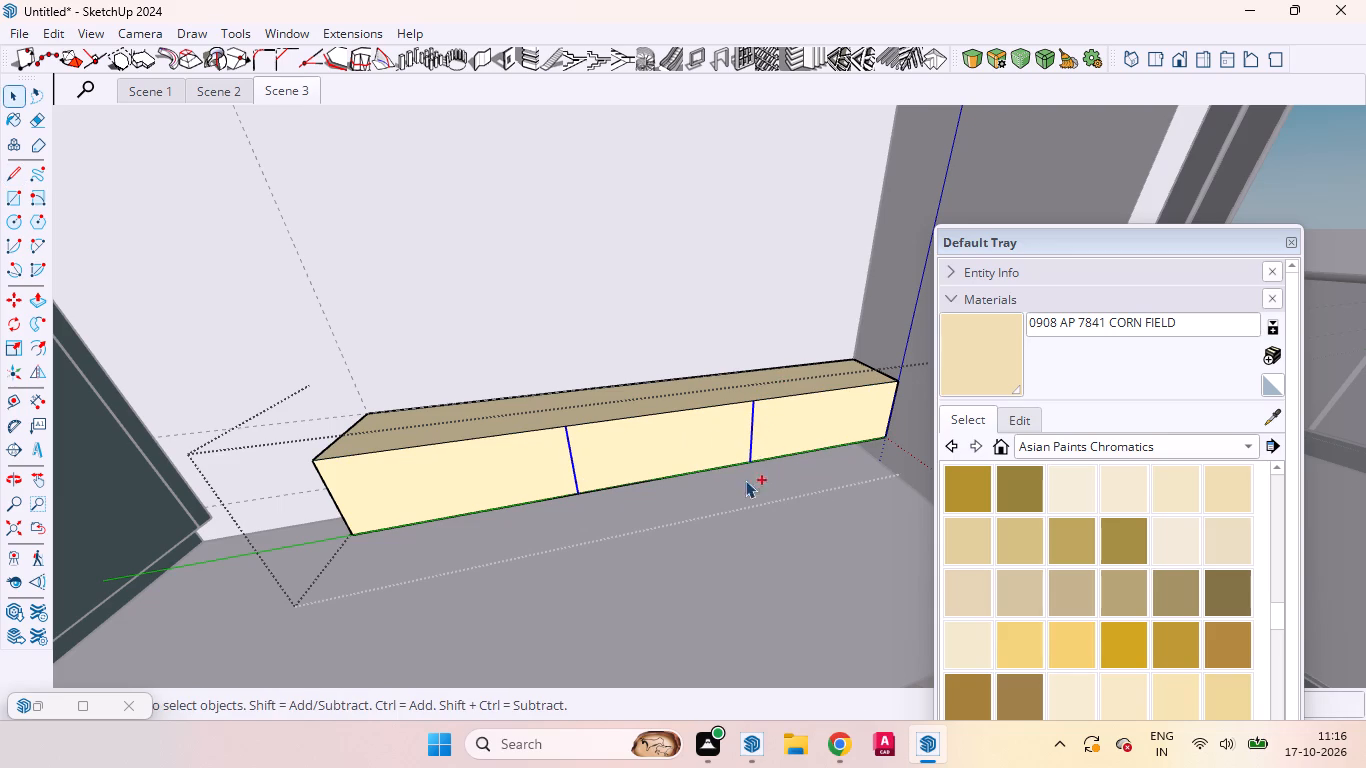
key(m)
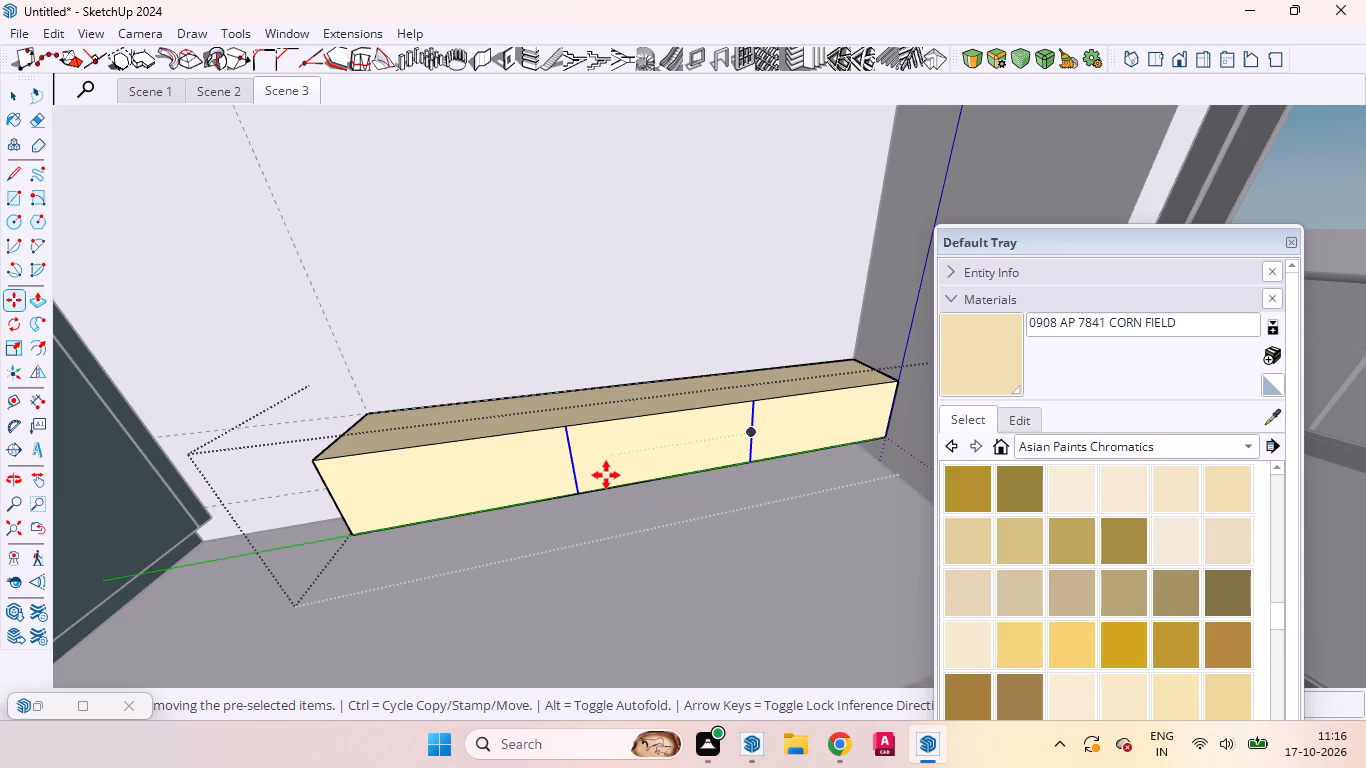
click(606, 470)
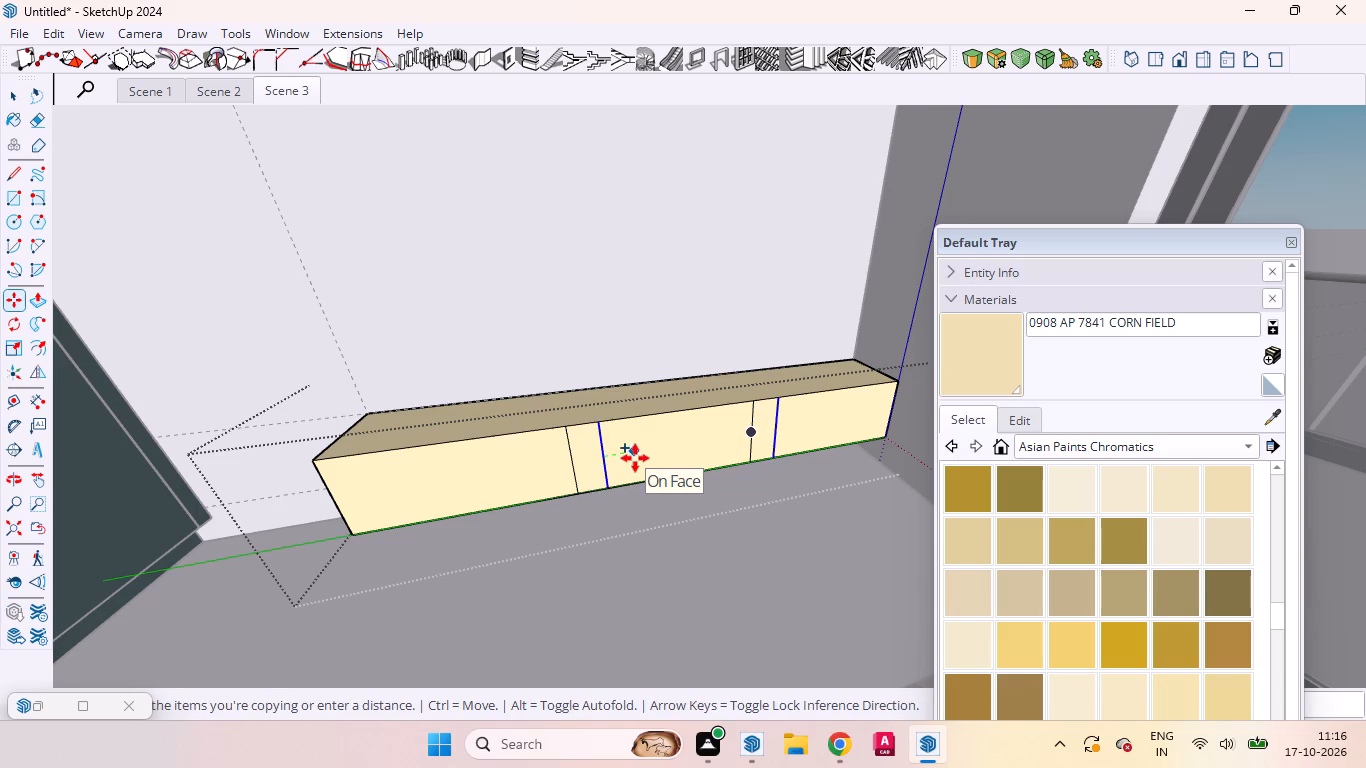
key(3)
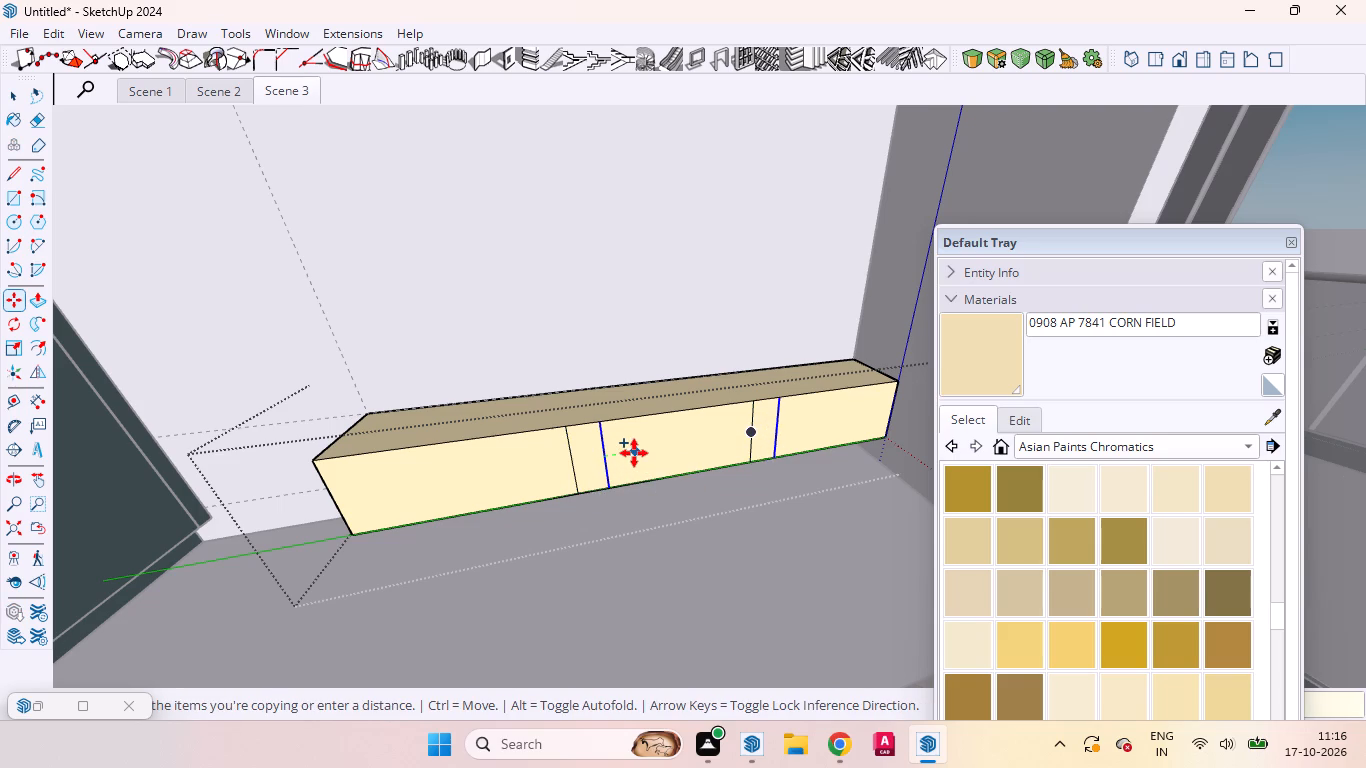
text(mm)
key(Return)
key(space)
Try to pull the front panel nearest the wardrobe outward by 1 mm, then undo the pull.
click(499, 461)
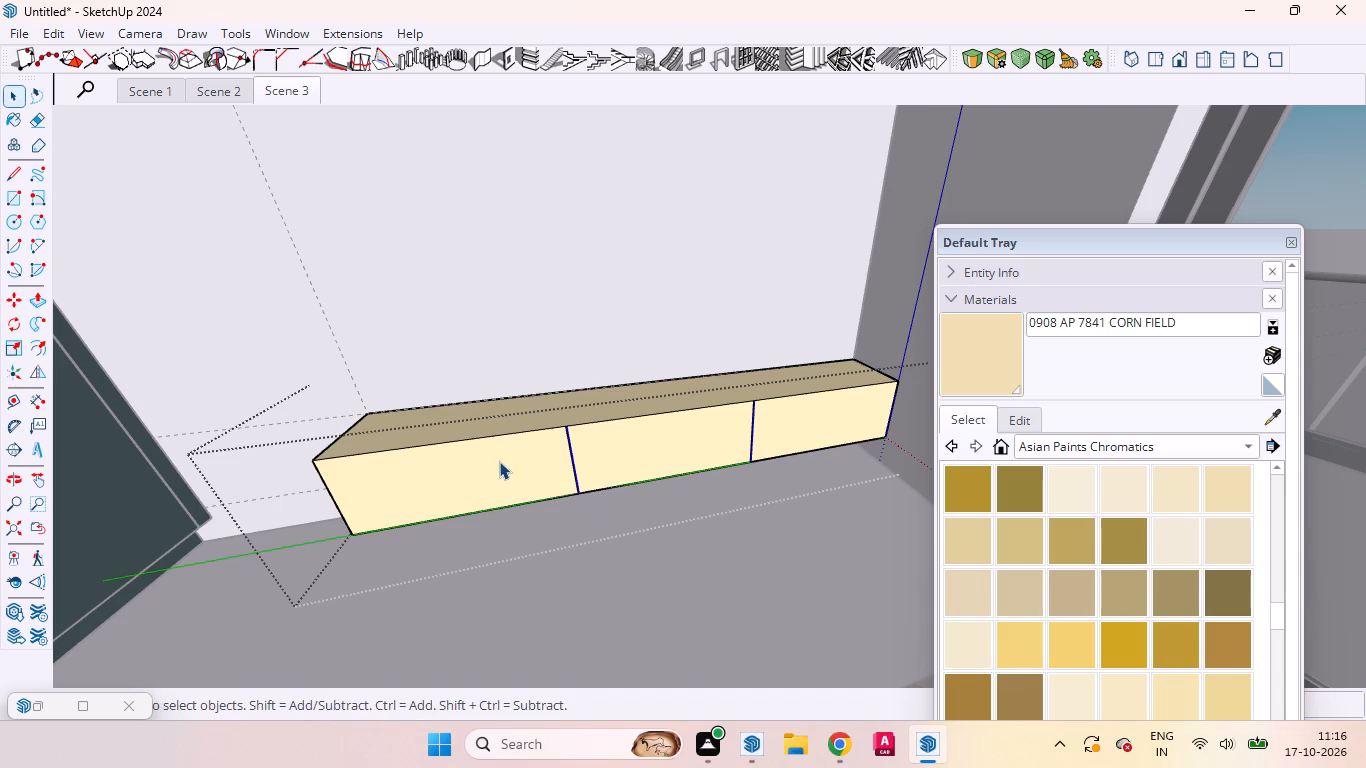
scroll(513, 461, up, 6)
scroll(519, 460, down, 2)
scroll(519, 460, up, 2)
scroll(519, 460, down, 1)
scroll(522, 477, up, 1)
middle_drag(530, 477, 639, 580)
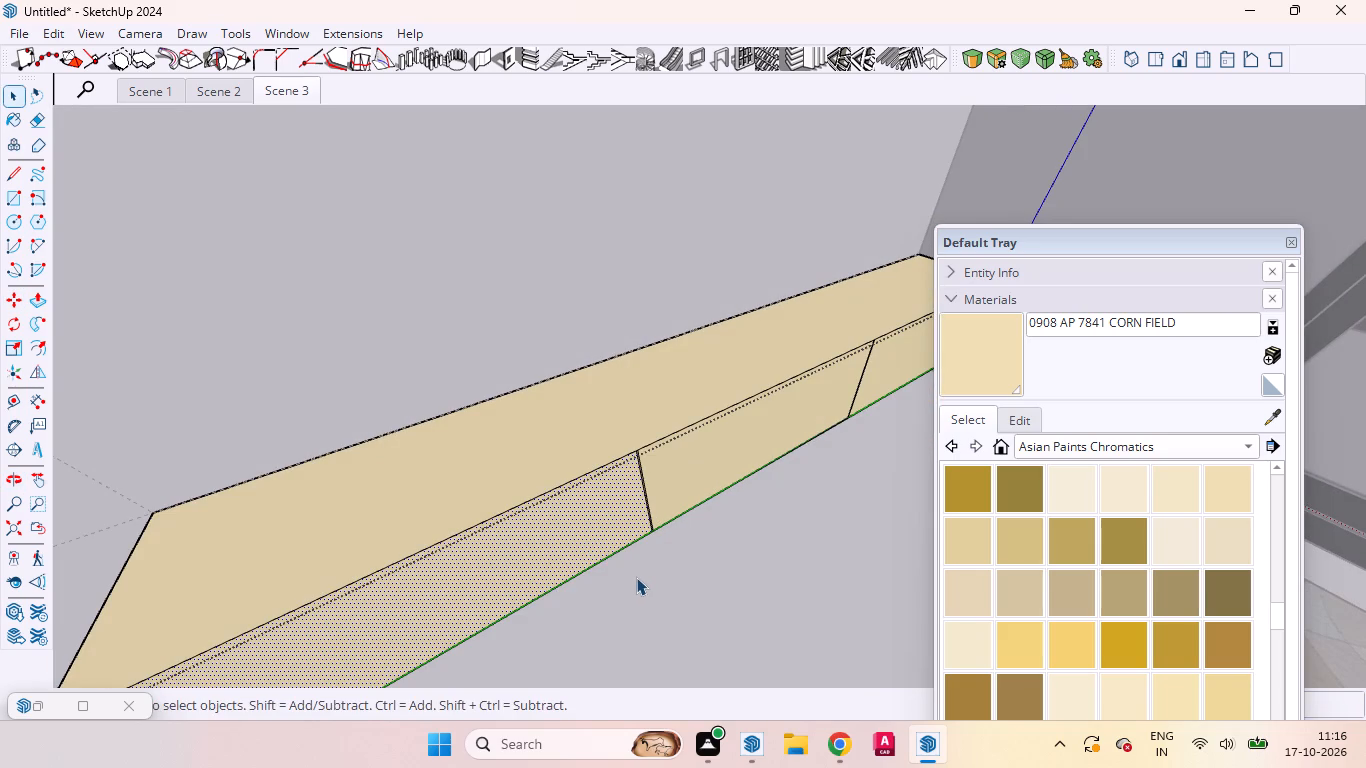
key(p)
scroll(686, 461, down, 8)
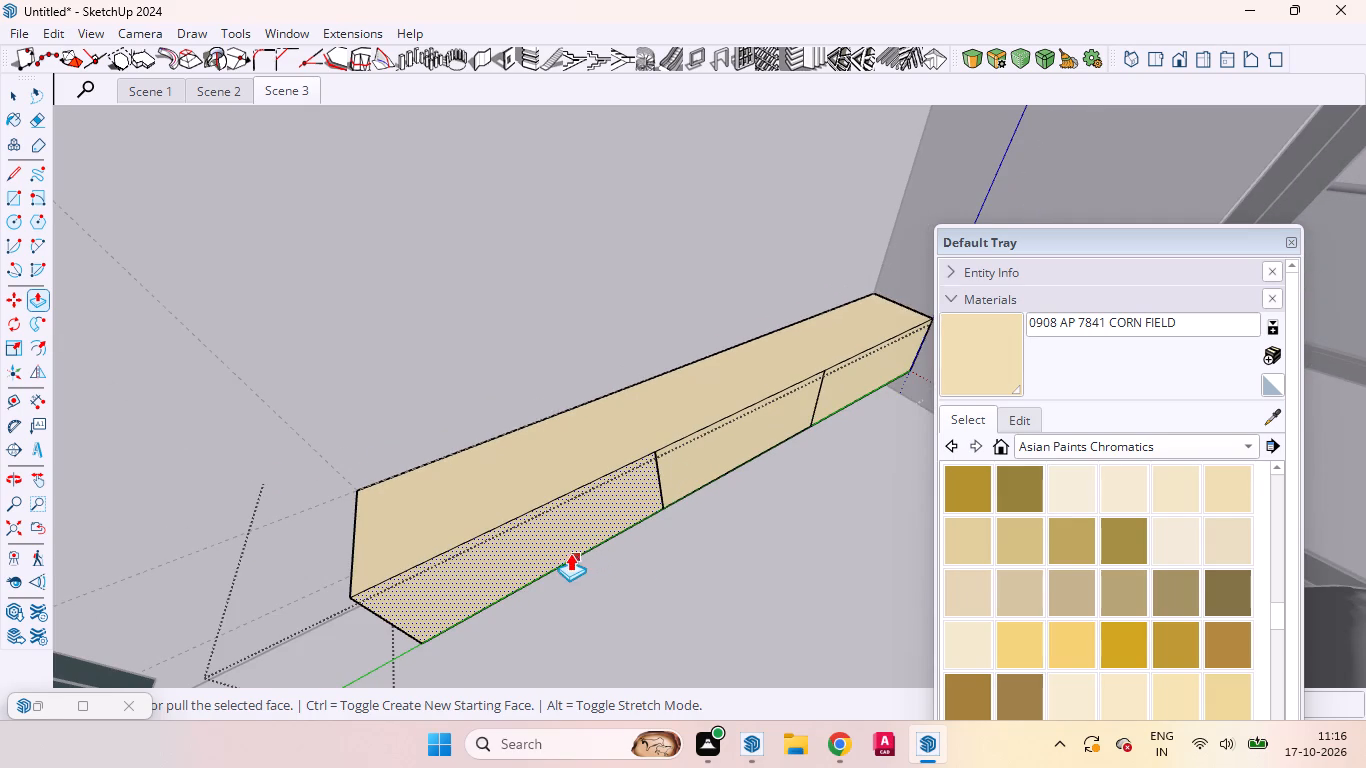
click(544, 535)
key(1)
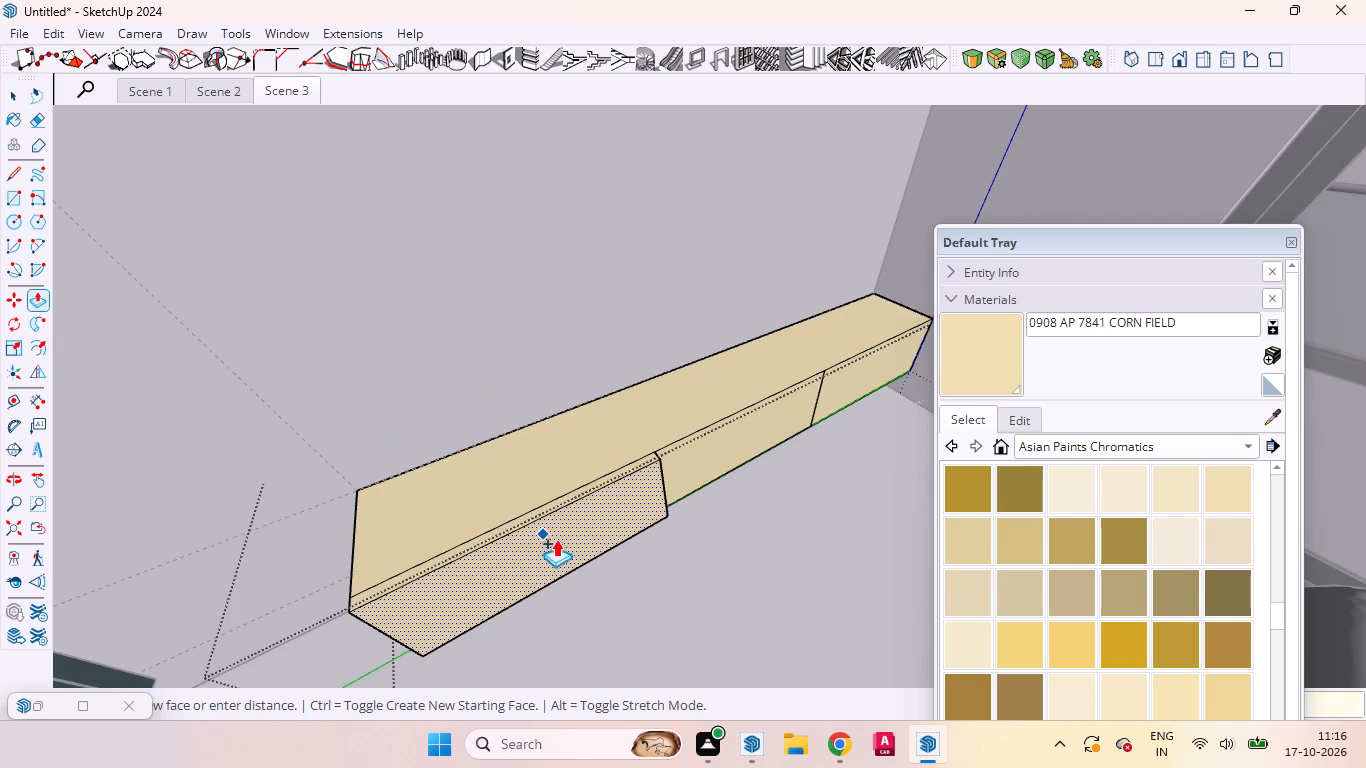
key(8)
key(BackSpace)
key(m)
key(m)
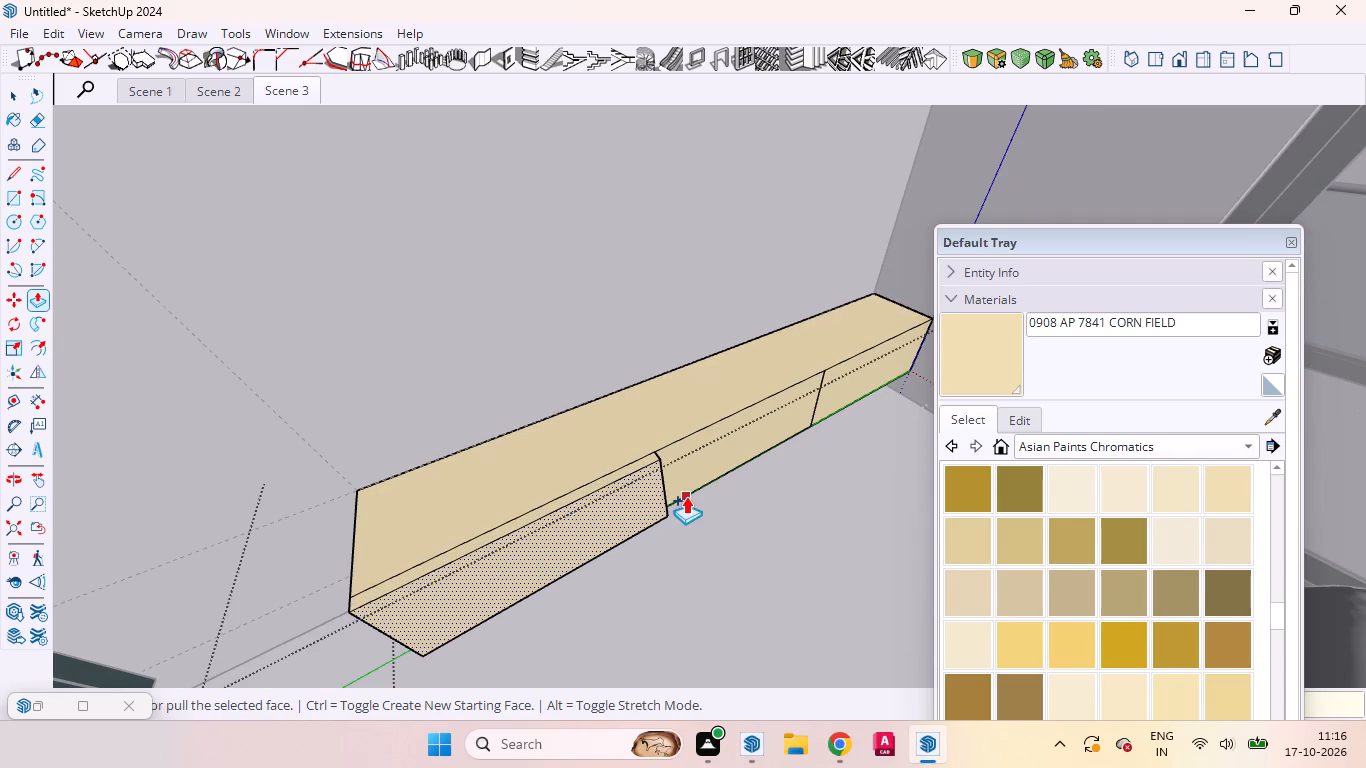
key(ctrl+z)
Pull all three front panels of the box outward by 18 mm and close its group.
click(618, 484)
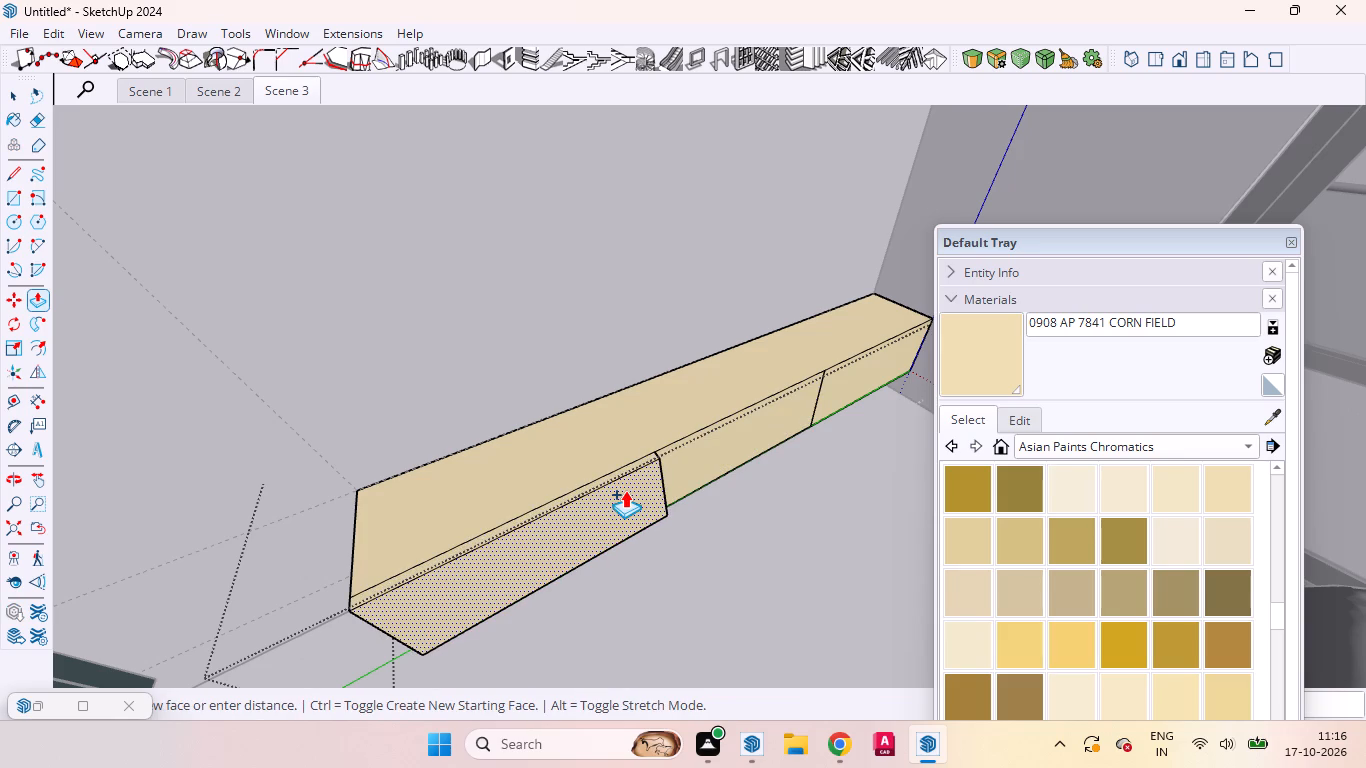
key(1)
text(8mm)
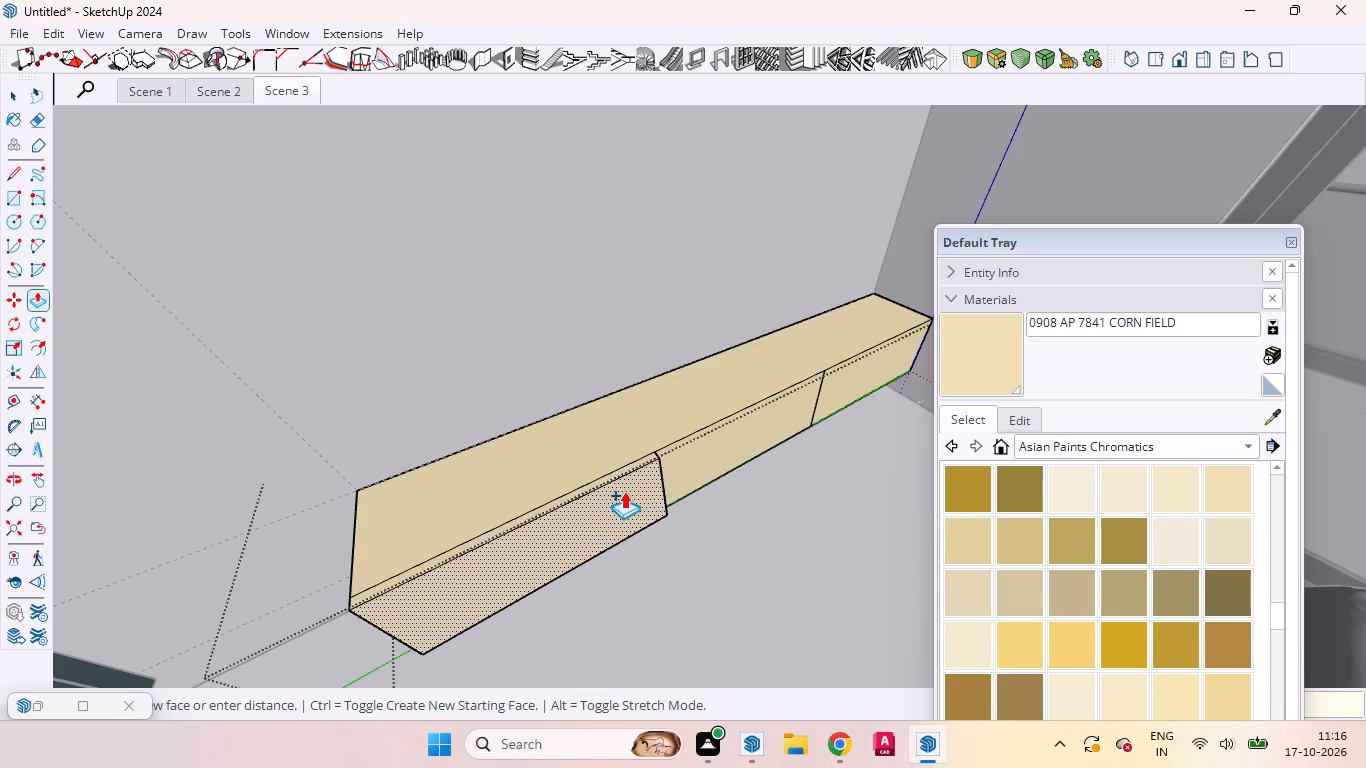
key(Return)
click(688, 456)
click(688, 456)
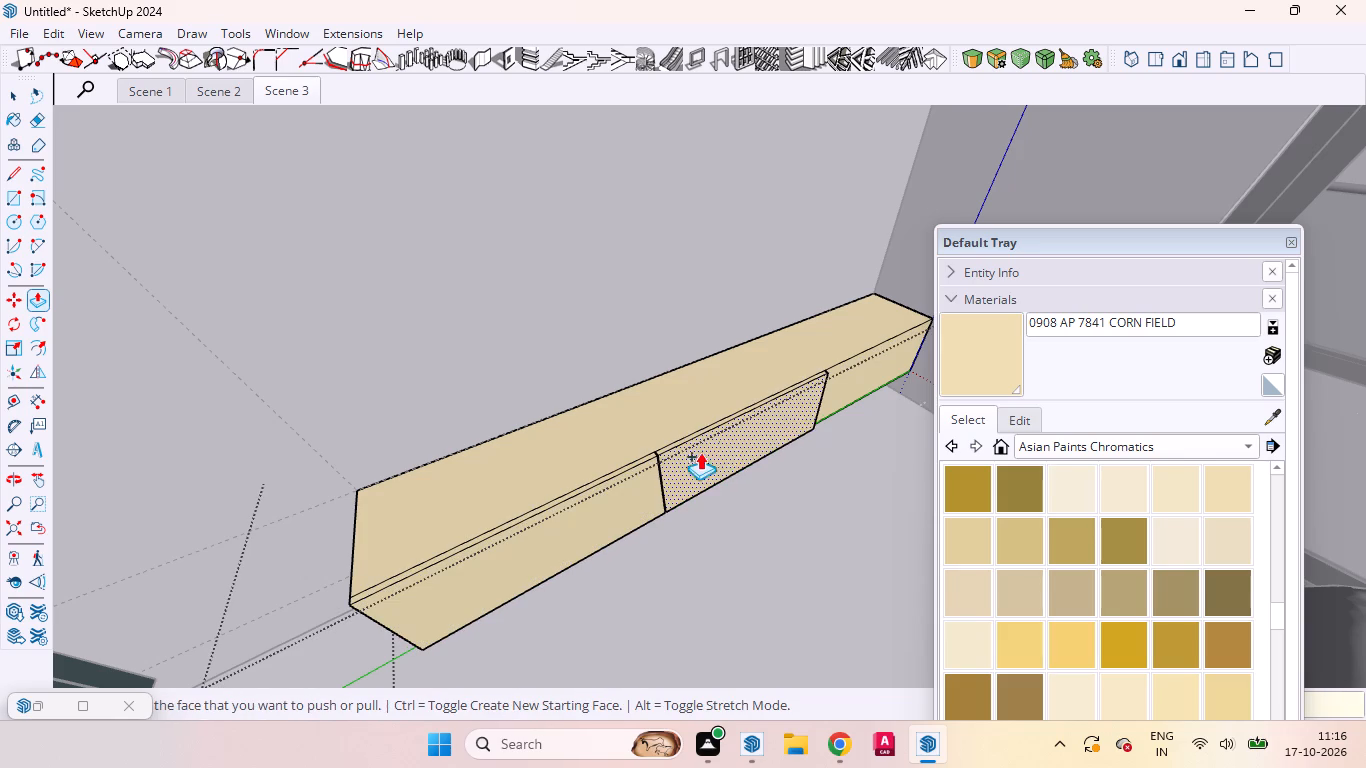
double_click(860, 378)
key(space)
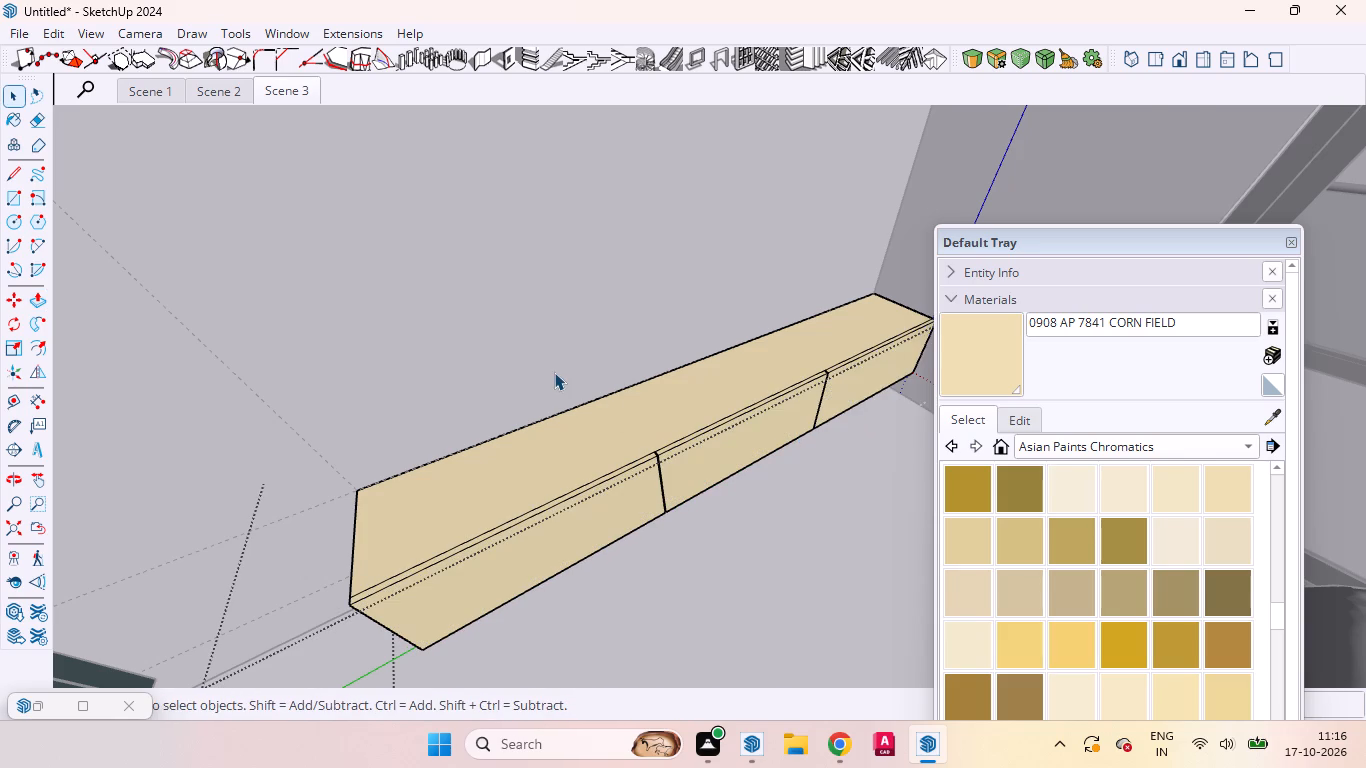
scroll(554, 372, down, 15)
scroll(556, 453, up, 3)
scroll(556, 453, down, 2)
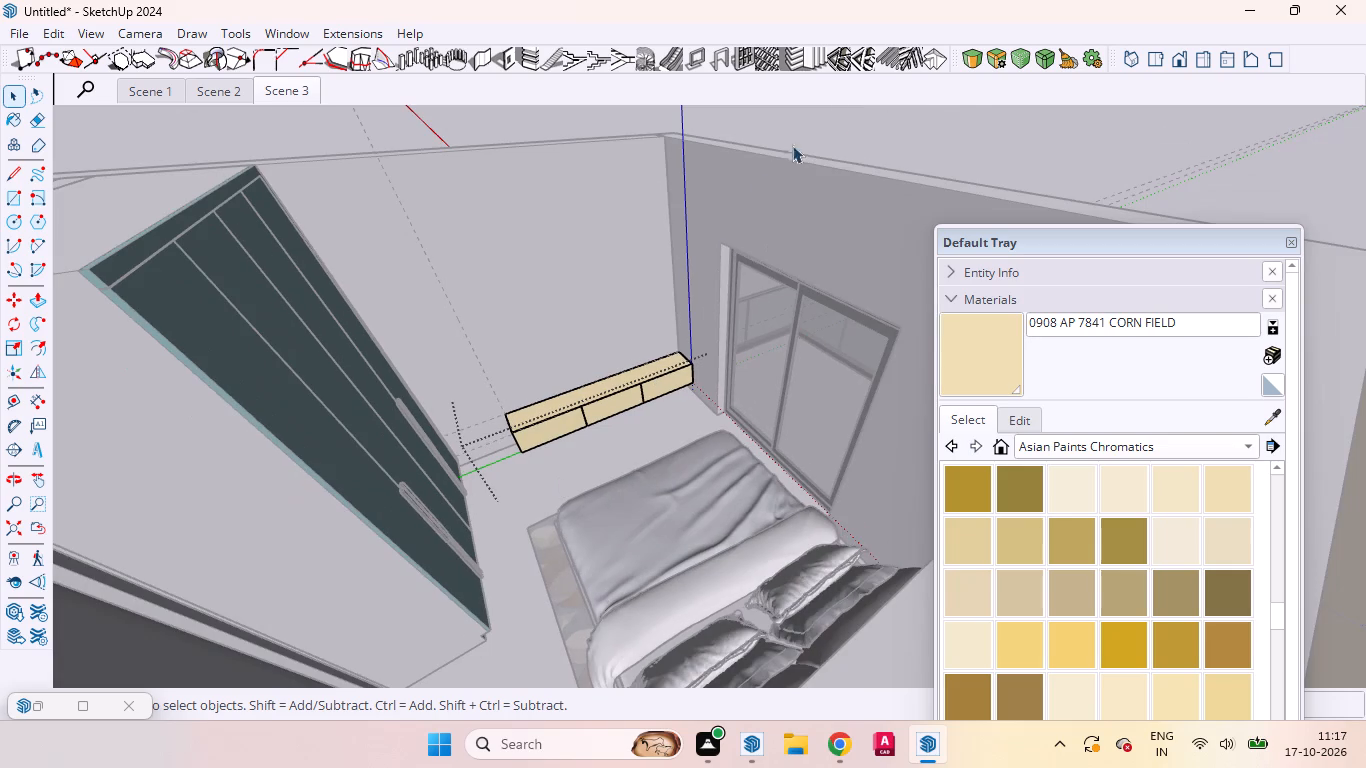
click(836, 125)
Place a horizontal guide on the bedroom wall 3' above the floor edge behind the box unit.
middle_drag(548, 393, 495, 429)
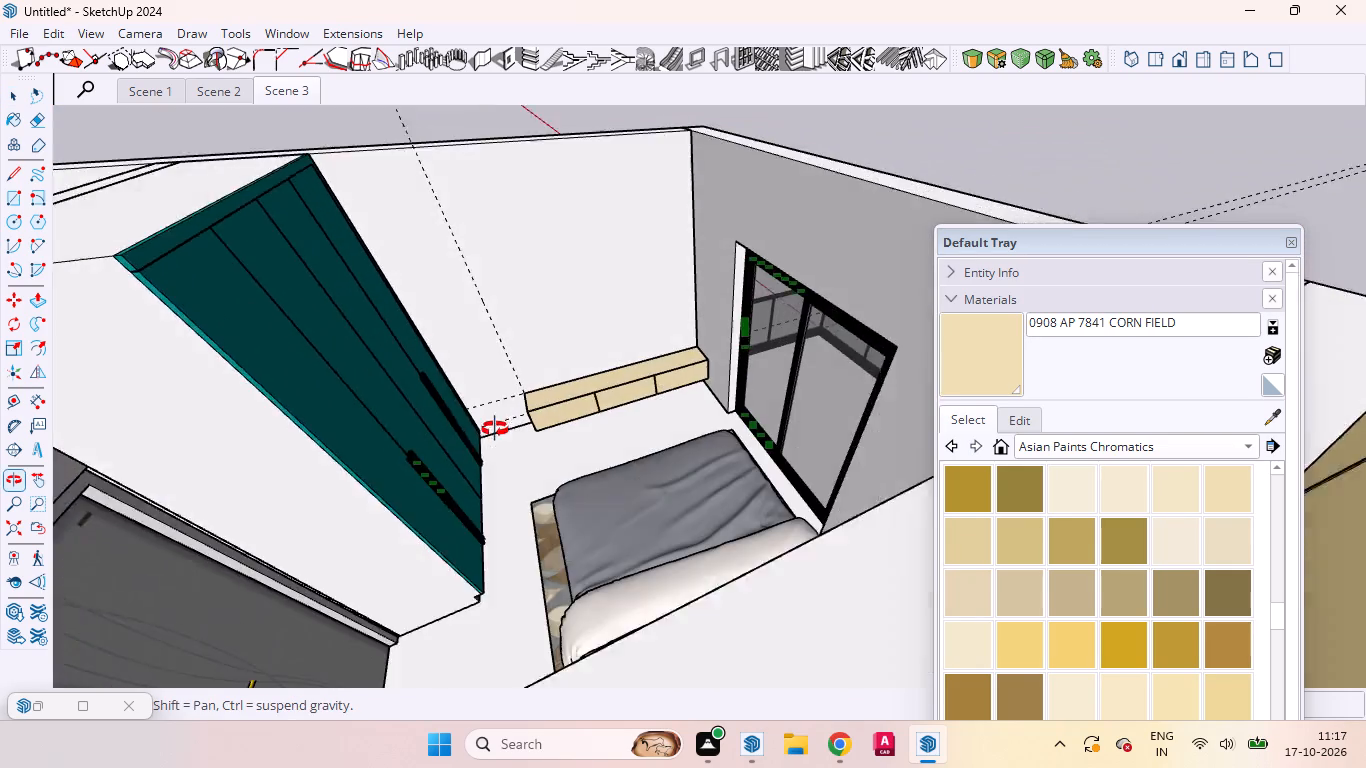
middle_drag(495, 429, 495, 435)
scroll(559, 424, up, 2)
scroll(564, 420, down, 1)
scroll(565, 418, up, 14)
scroll(470, 472, up, 1)
middle_drag(477, 472, 573, 393)
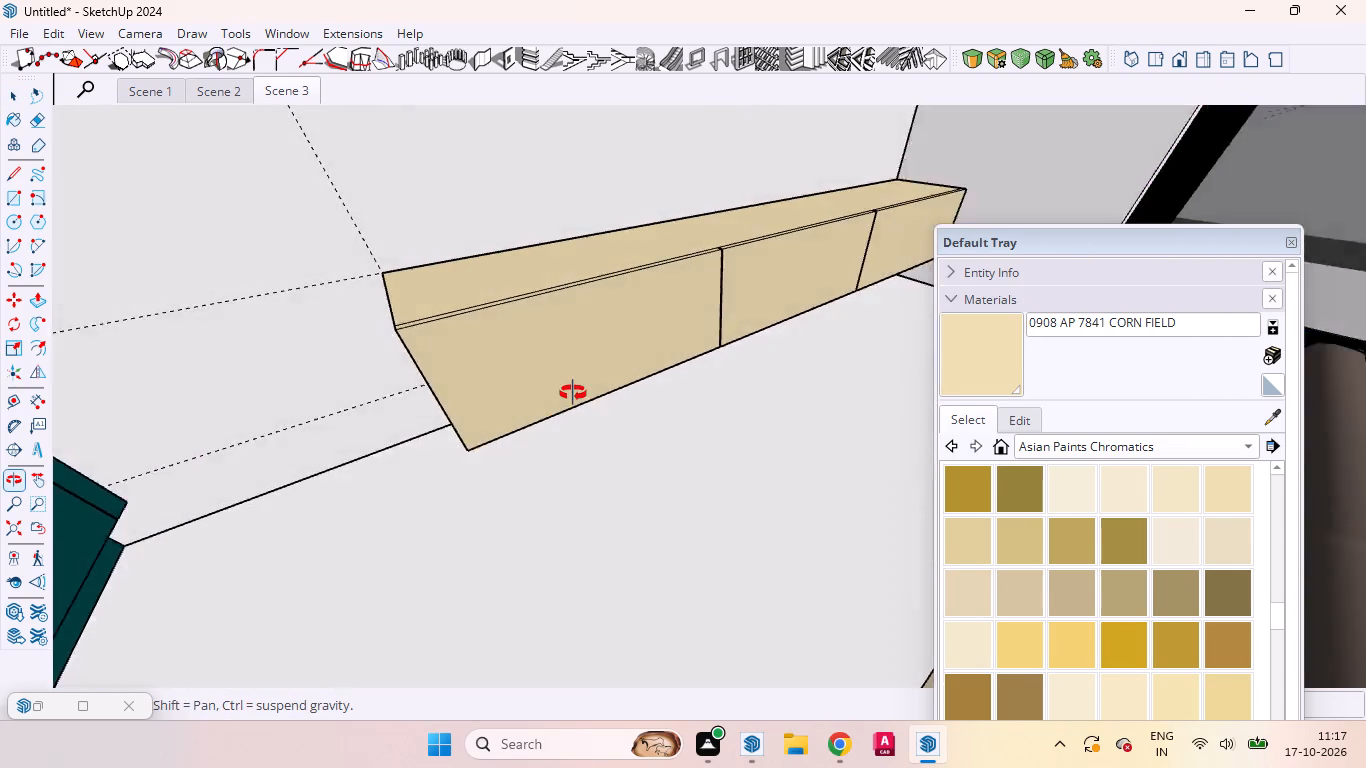
middle_drag(573, 393, 586, 376)
key(t)
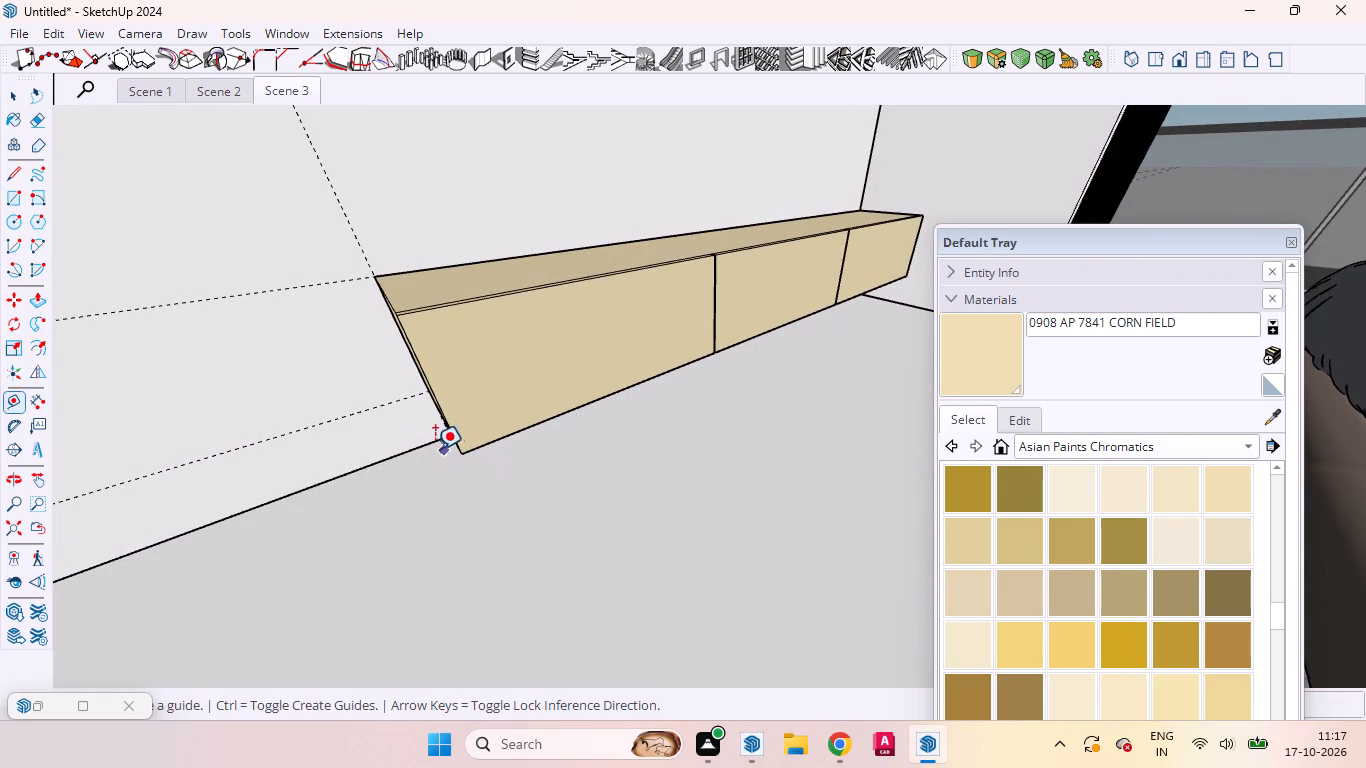
click(340, 472)
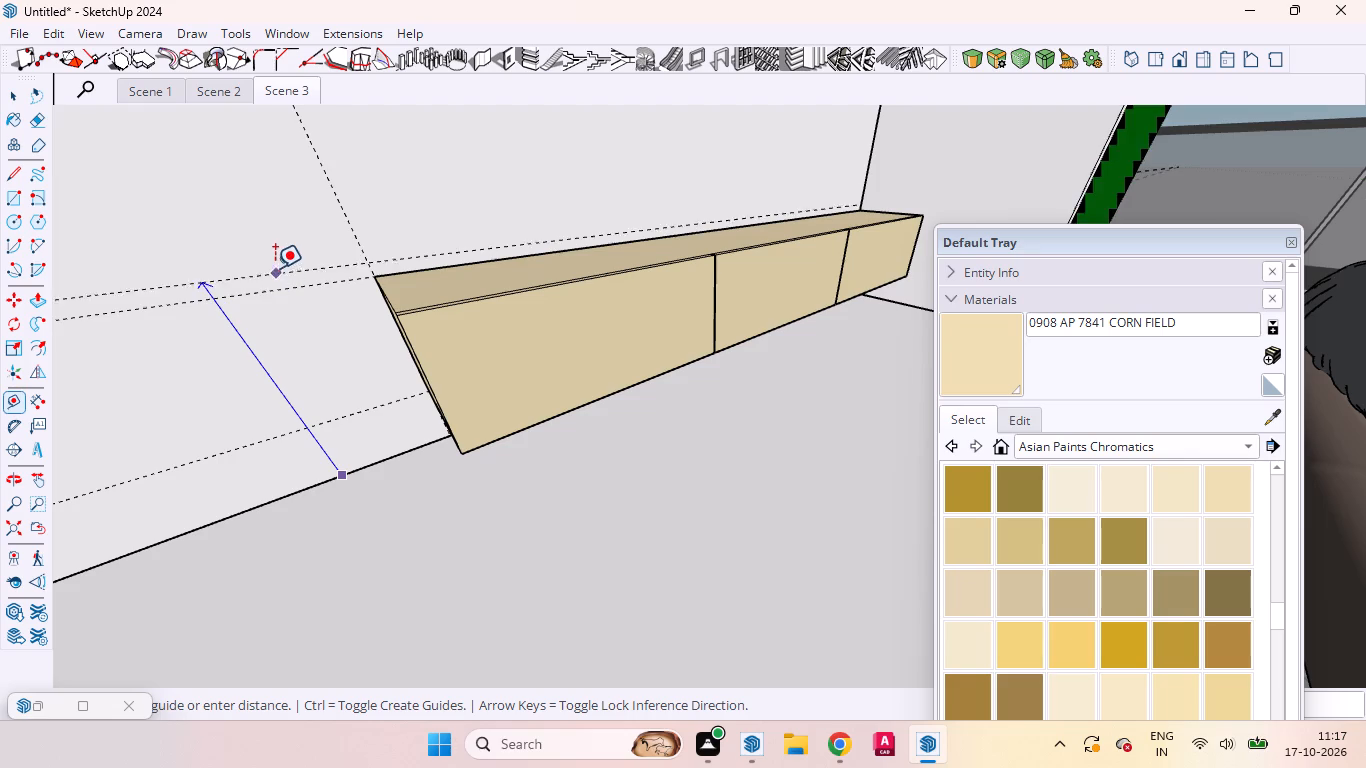
key(3)
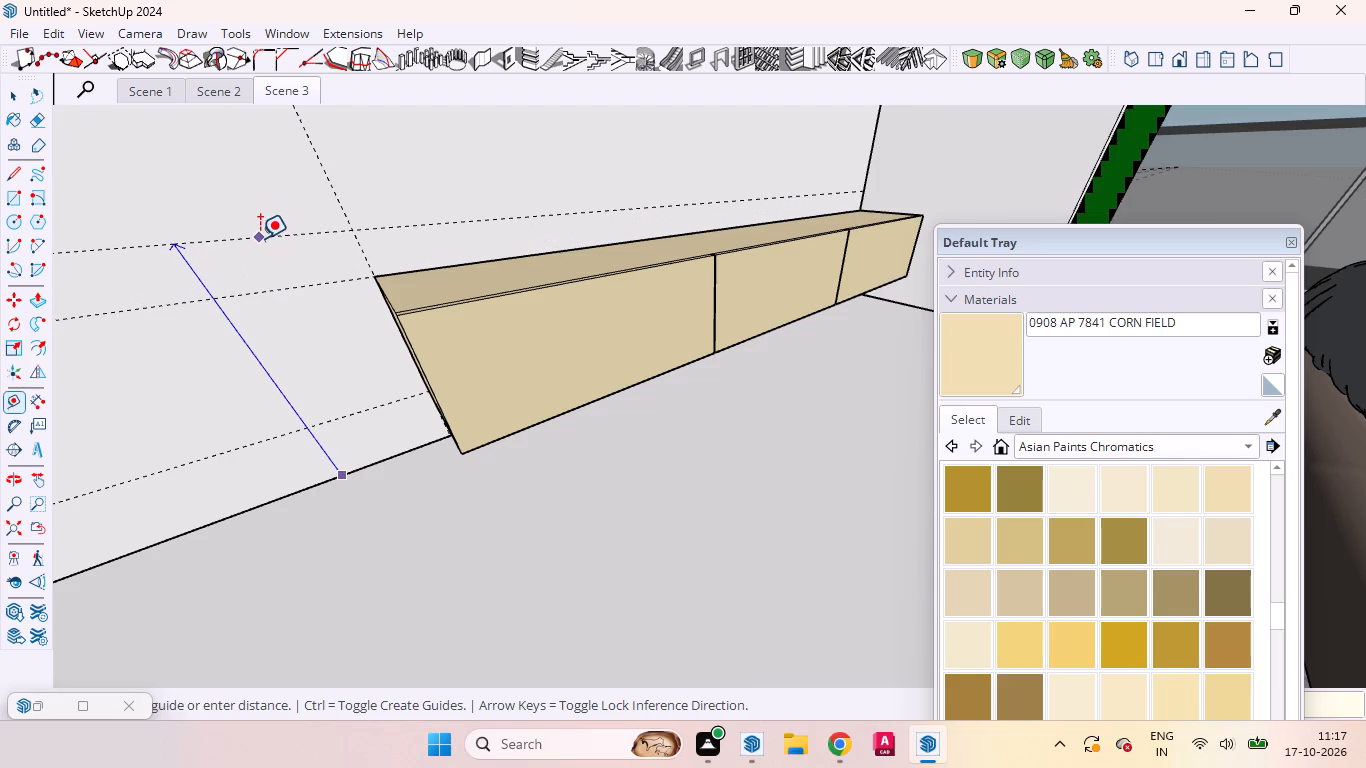
key(apostrophe)
key(Return)
key(space)
Frame a panel area above the box with vertical guides near the window-side corner and about 9" from the box-end guide, and a horizontal about 3' higher.
scroll(485, 295, down, 5)
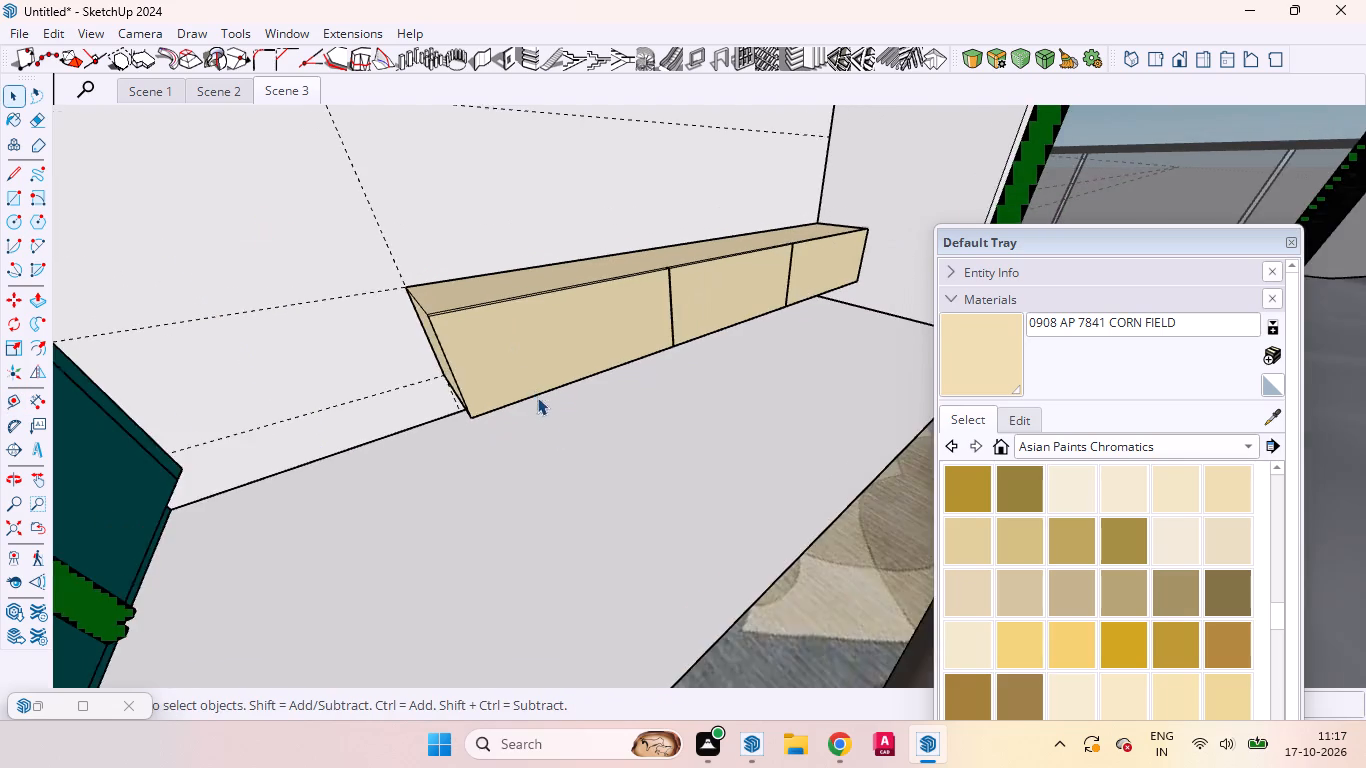
scroll(537, 397, down, 7)
middle_drag(608, 286, 511, 311)
scroll(510, 342, down, 5)
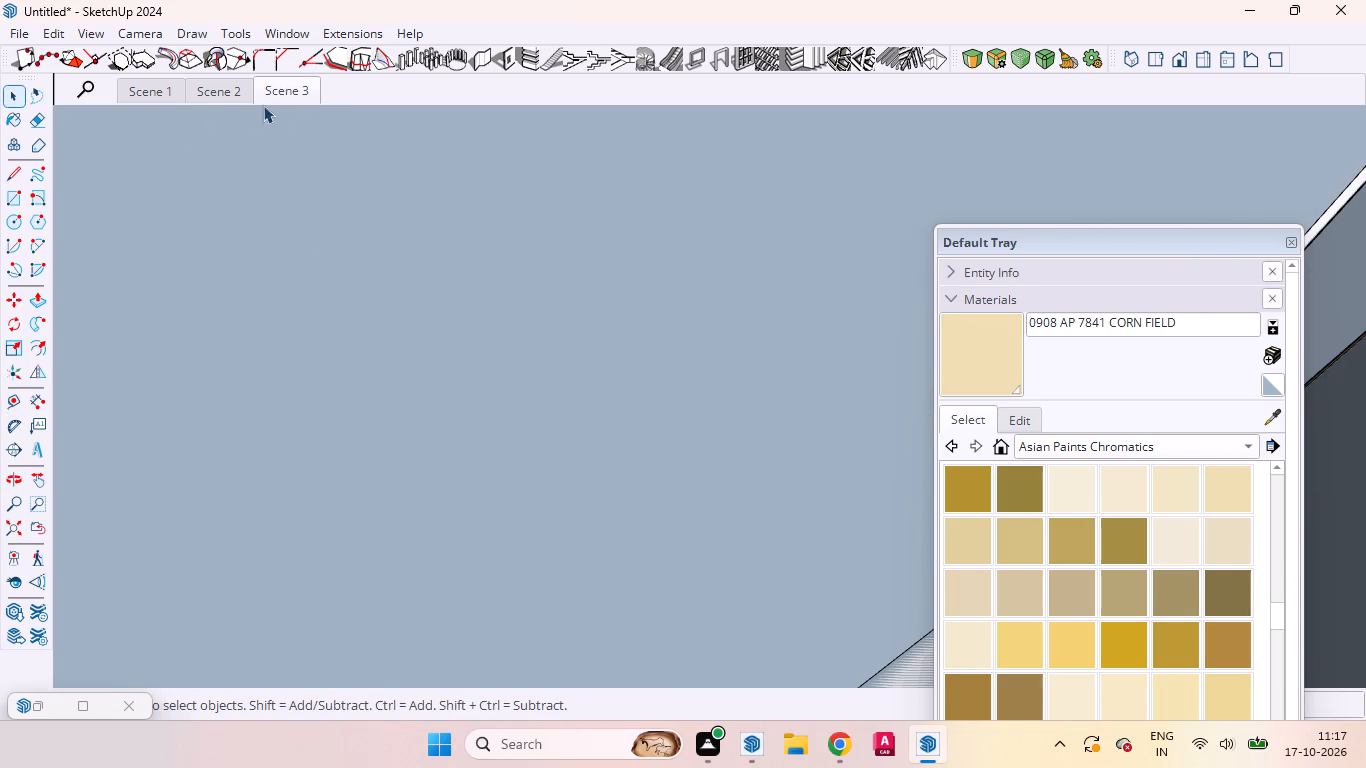
click(29, 526)
scroll(471, 398, down, 4)
middle_drag(494, 306, 435, 322)
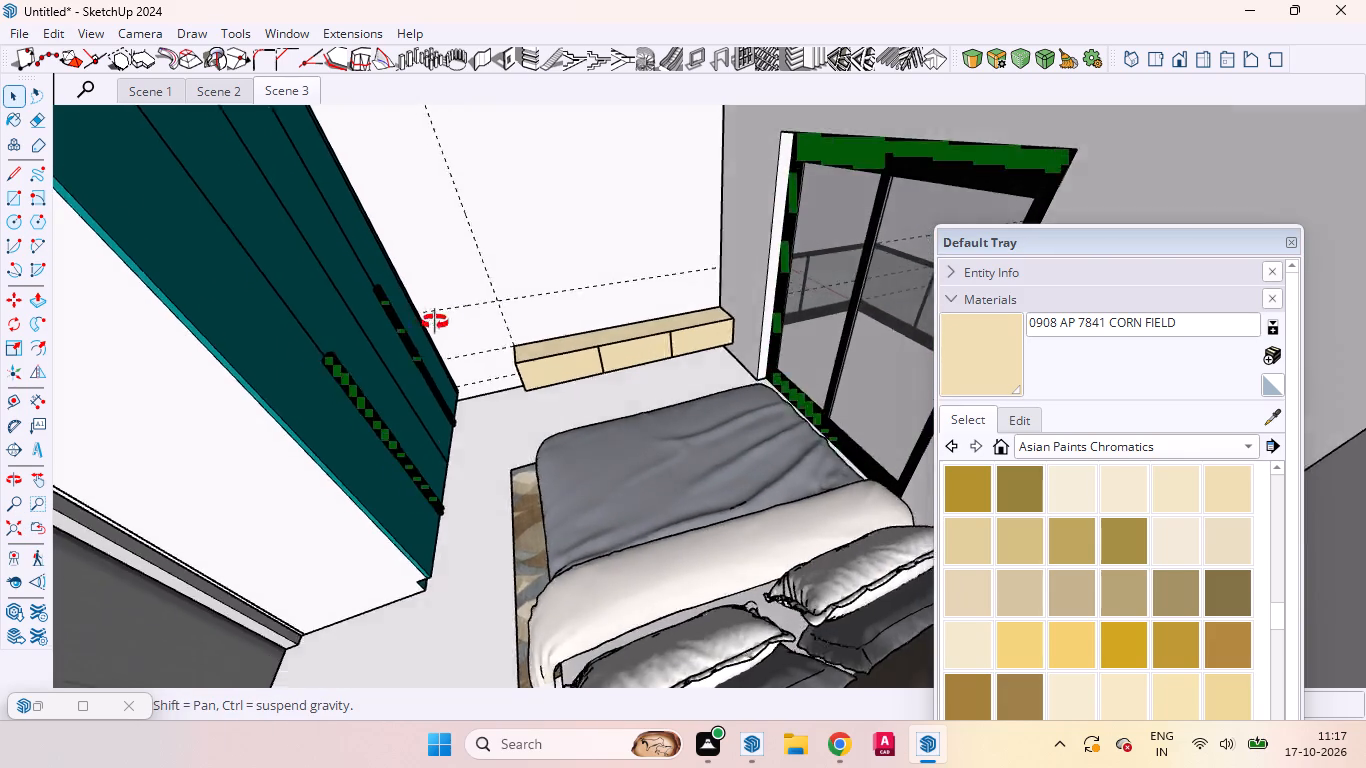
middle_drag(435, 322, 399, 424)
scroll(400, 426, up, 1)
scroll(452, 449, down, 7)
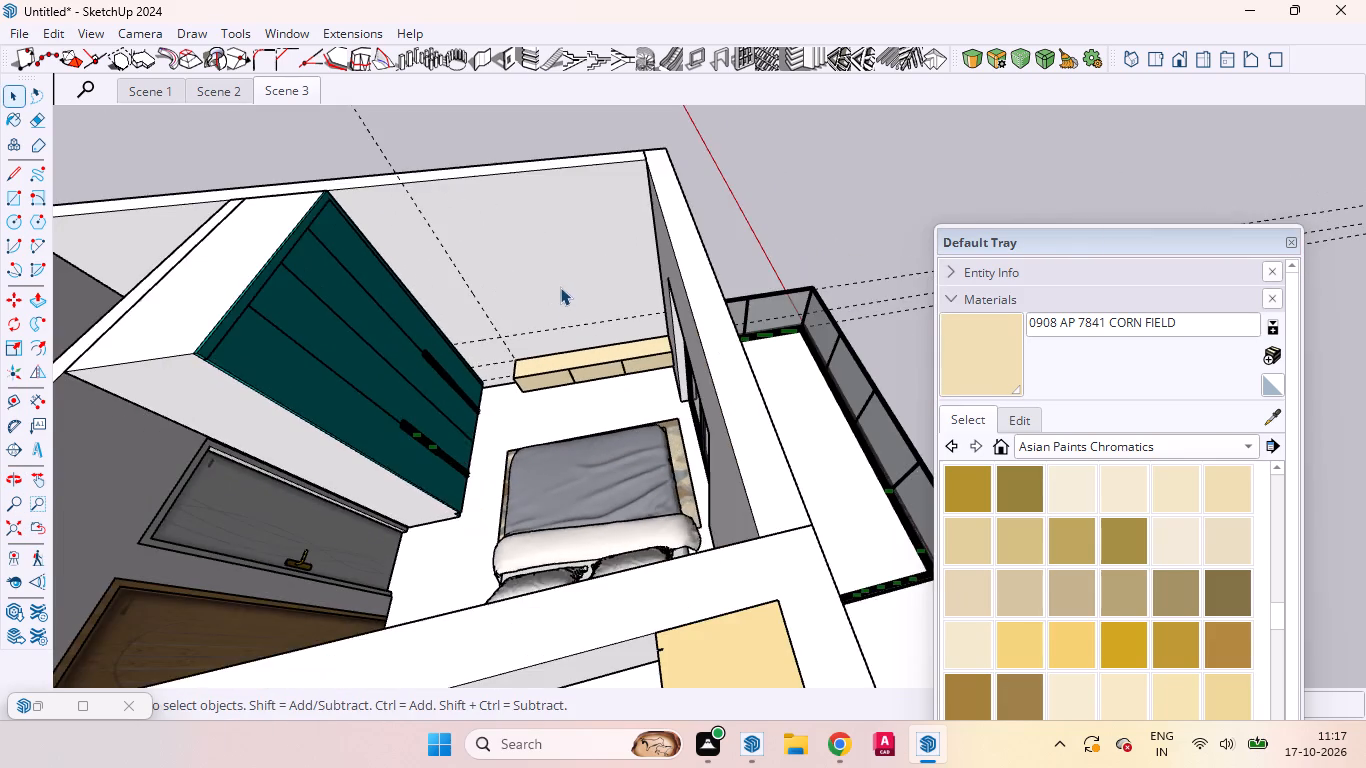
scroll(557, 284, up, 3)
scroll(557, 289, down, 1)
scroll(557, 291, up, 2)
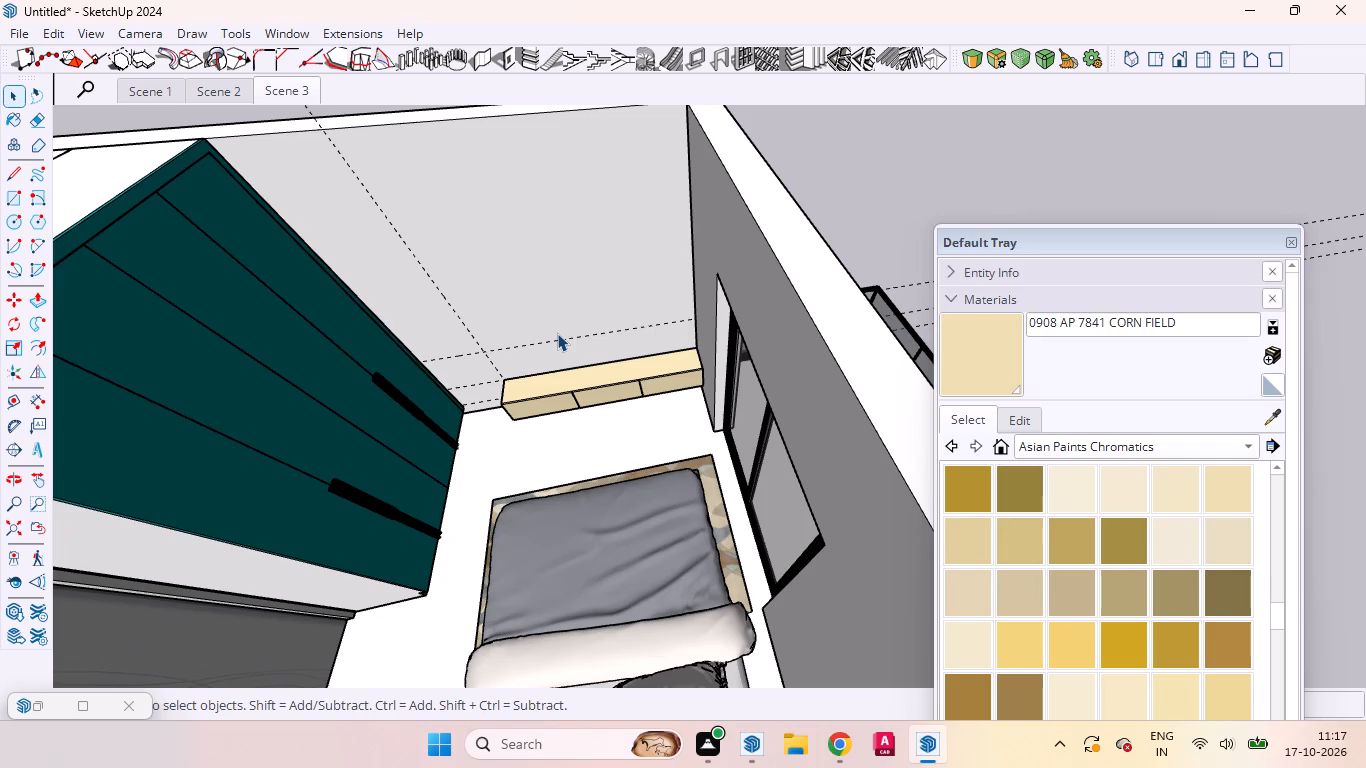
key(t)
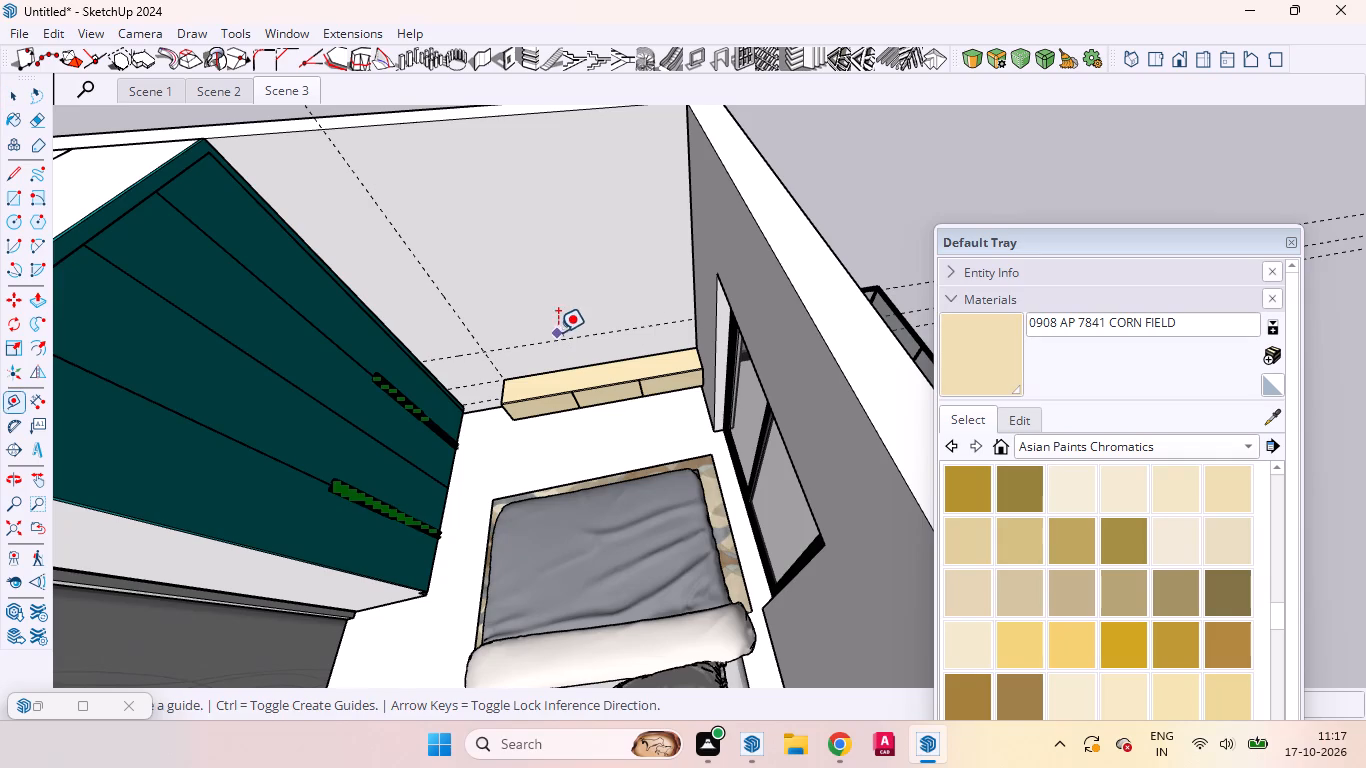
click(691, 253)
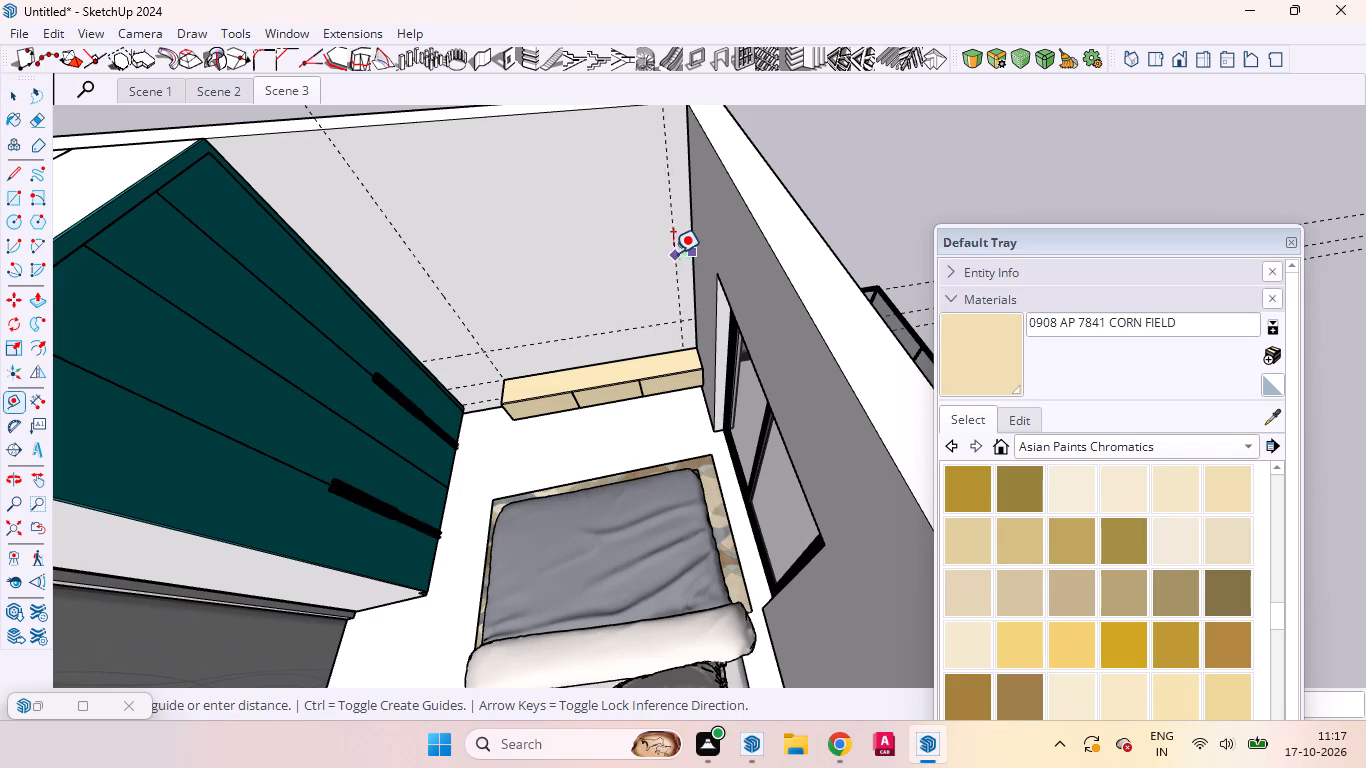
click(669, 255)
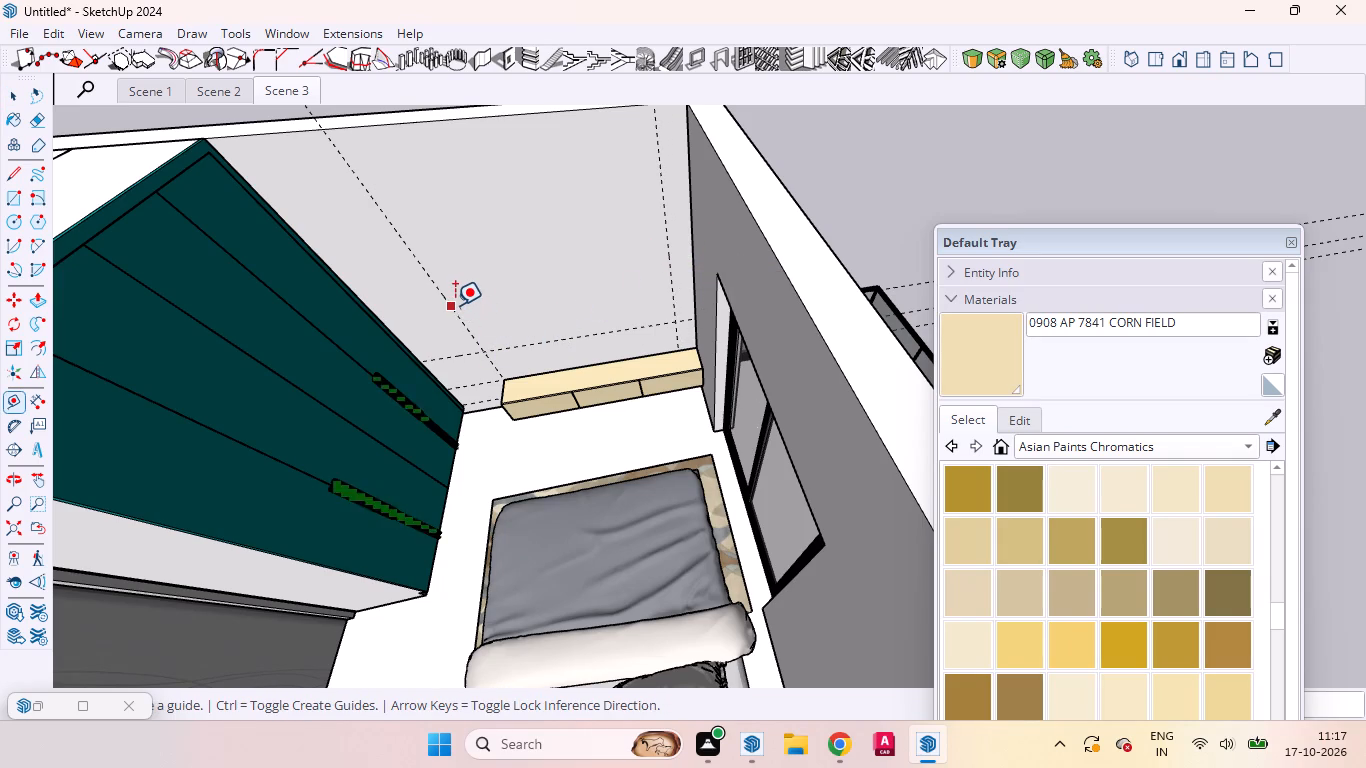
click(455, 305)
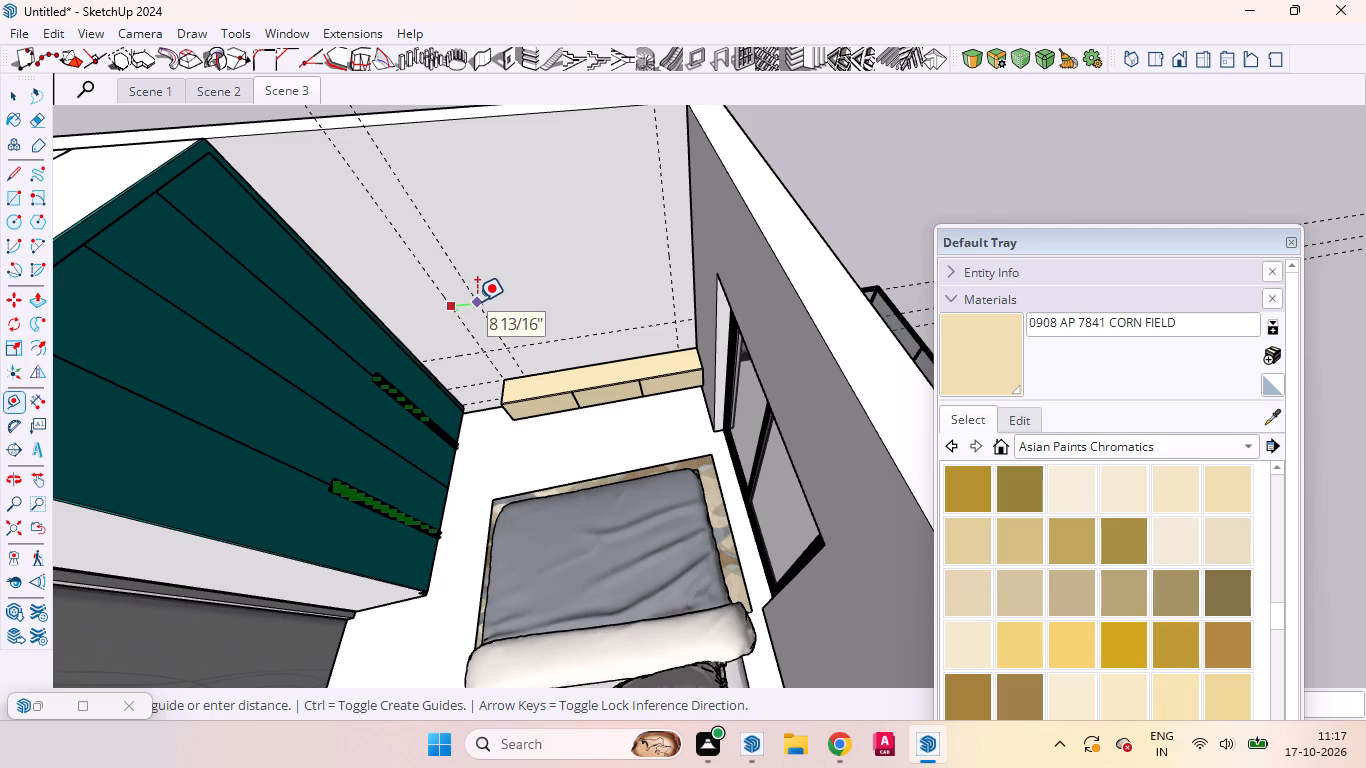
click(477, 301)
click(559, 337)
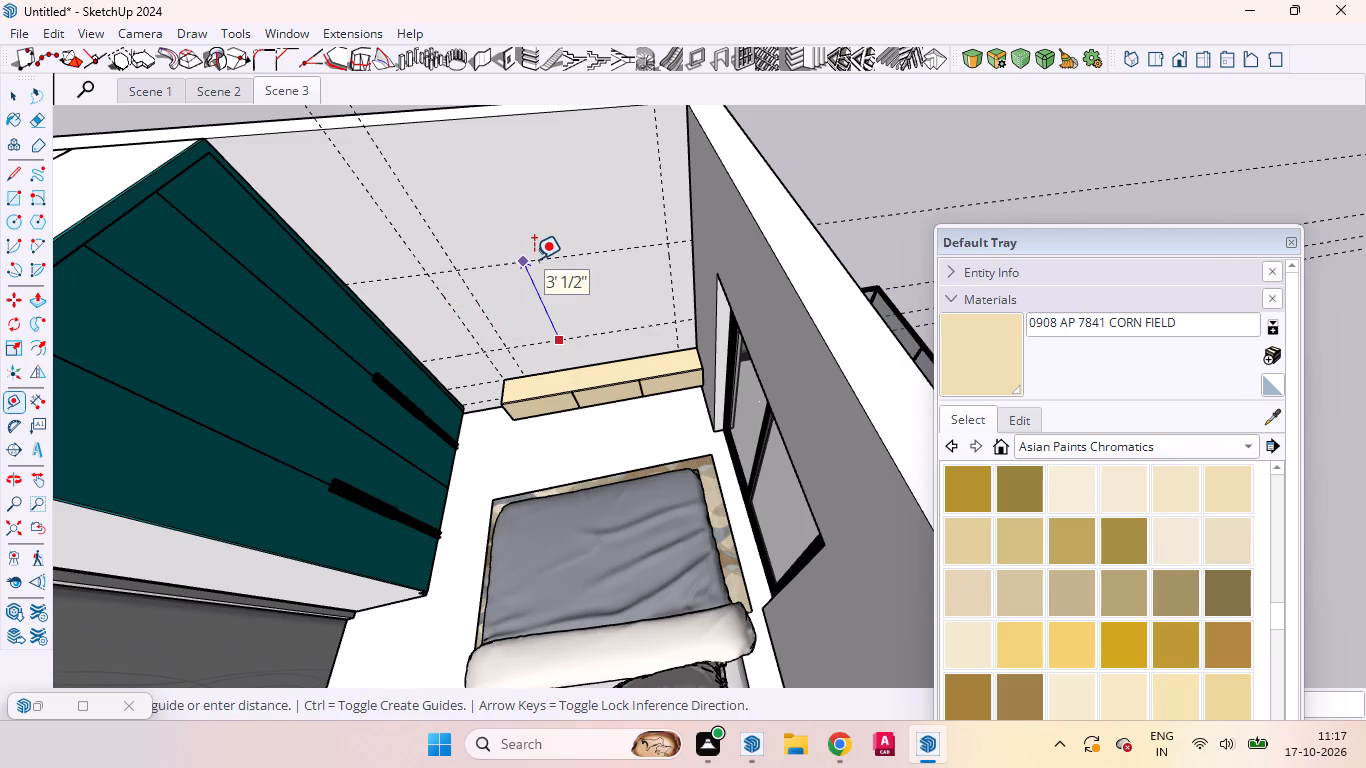
click(534, 259)
Start a new group and draw a rectangle on the wall above the box between the four guide intersections.
middle_drag(545, 339, 586, 195)
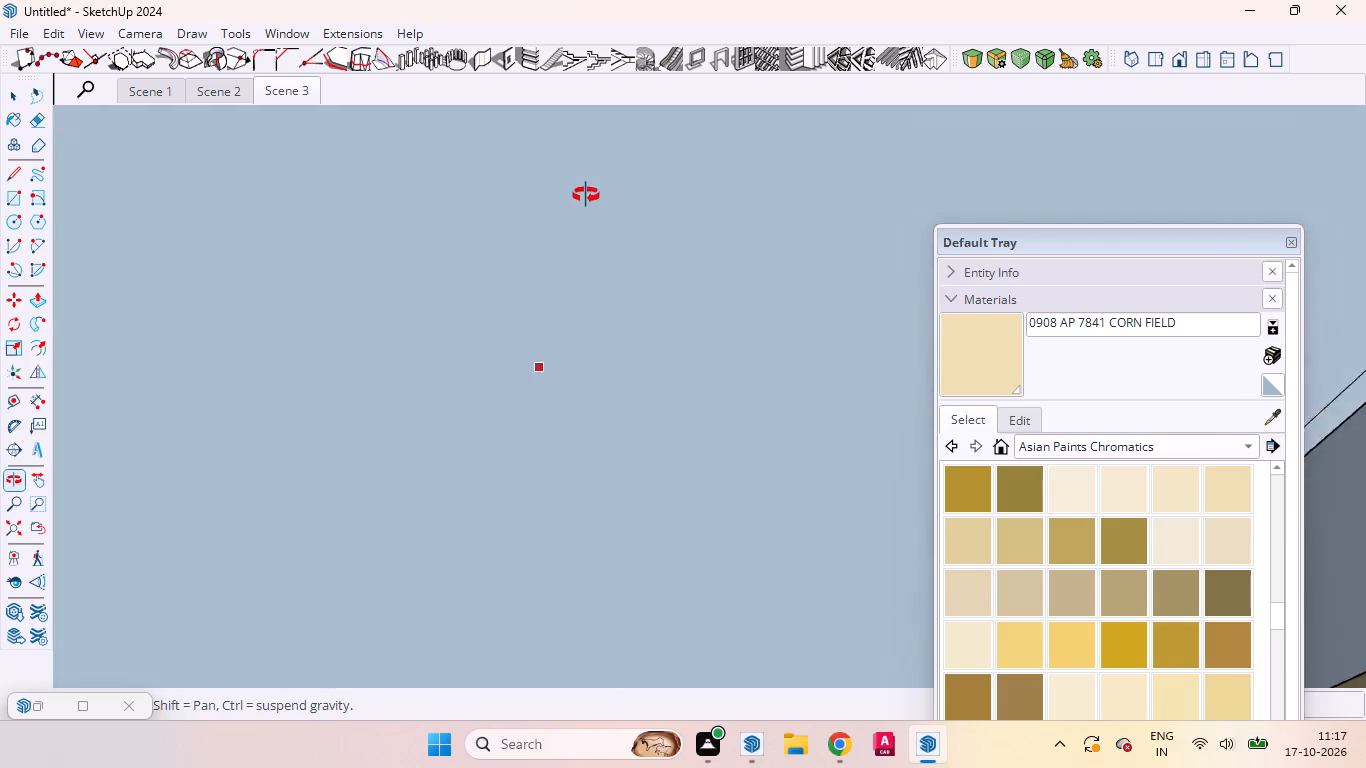
middle_drag(586, 195, 609, 238)
scroll(609, 238, up, 1)
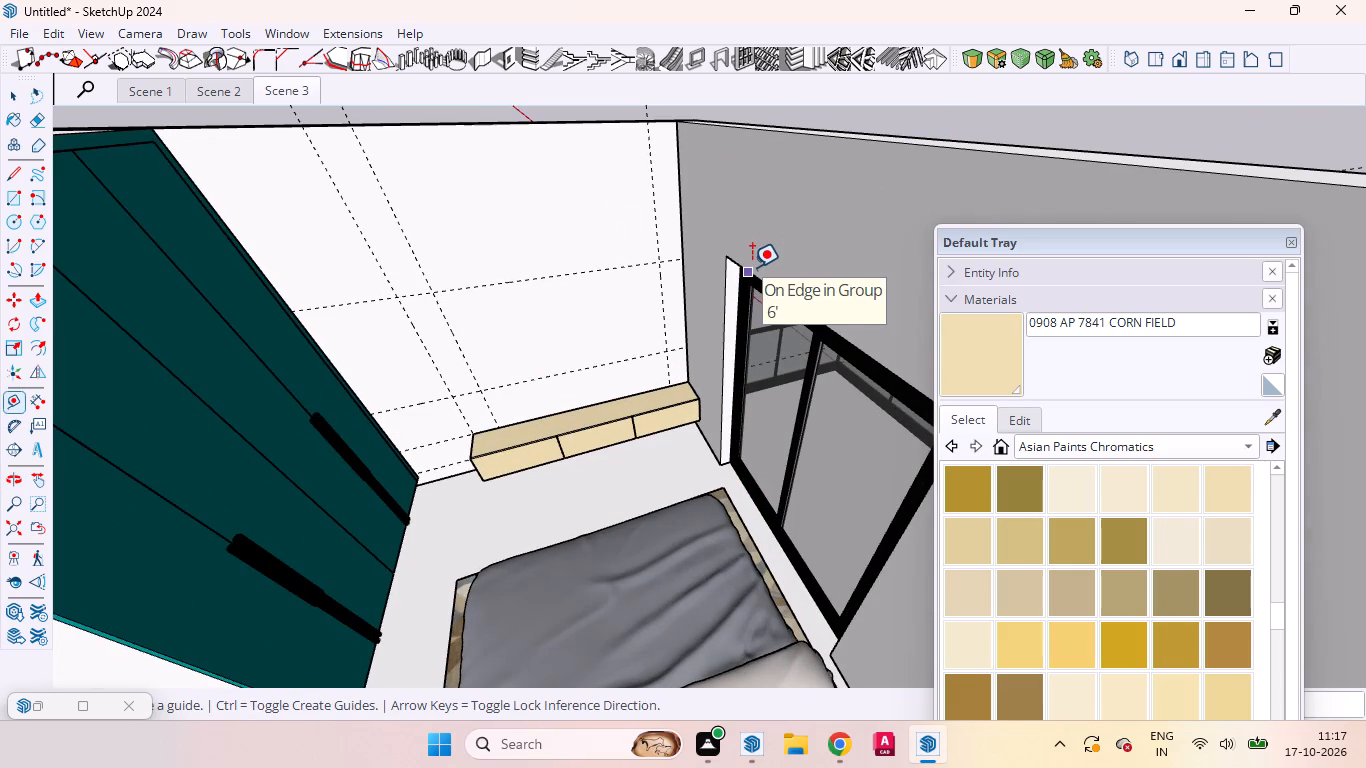
key(space)
scroll(546, 257, down, 4)
scroll(489, 330, up, 1)
scroll(488, 334, down, 2)
right_click(757, 164)
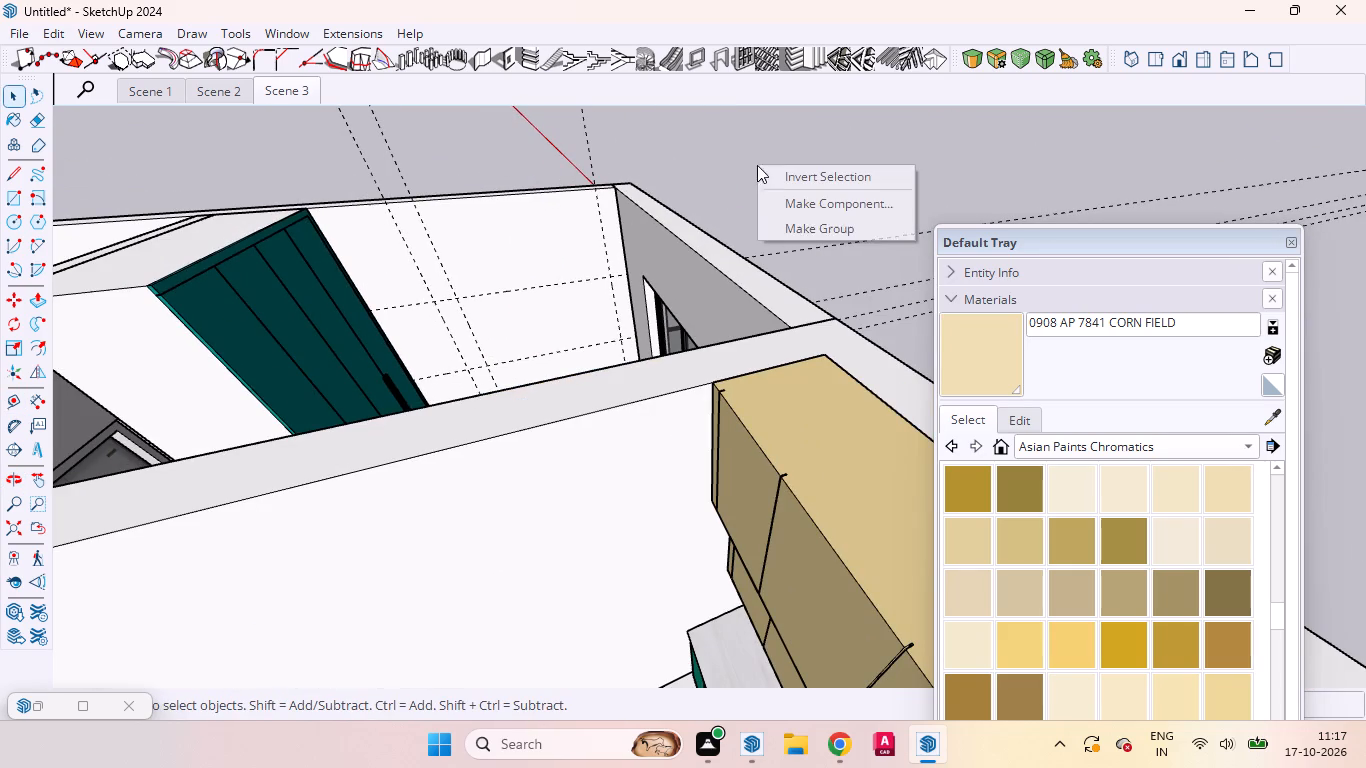
click(828, 222)
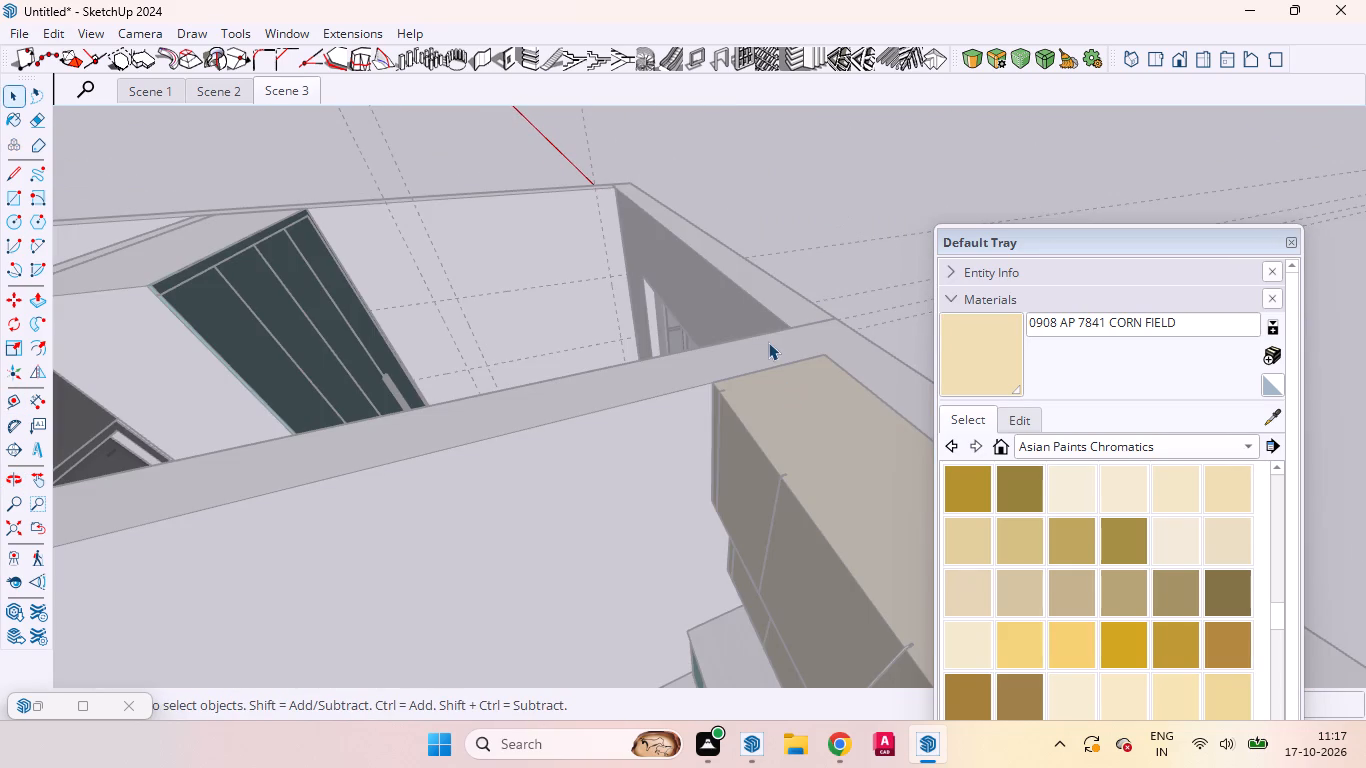
key(r)
scroll(503, 356, up, 6)
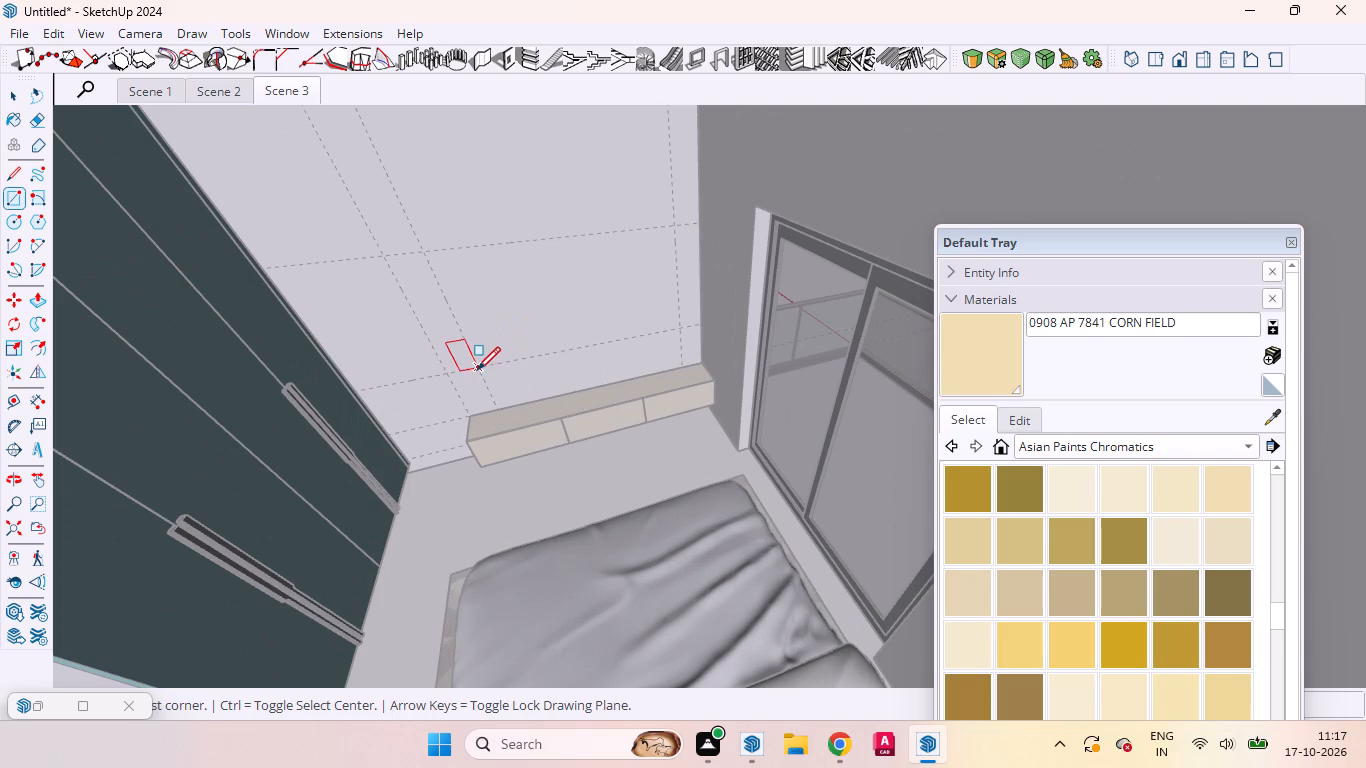
click(477, 370)
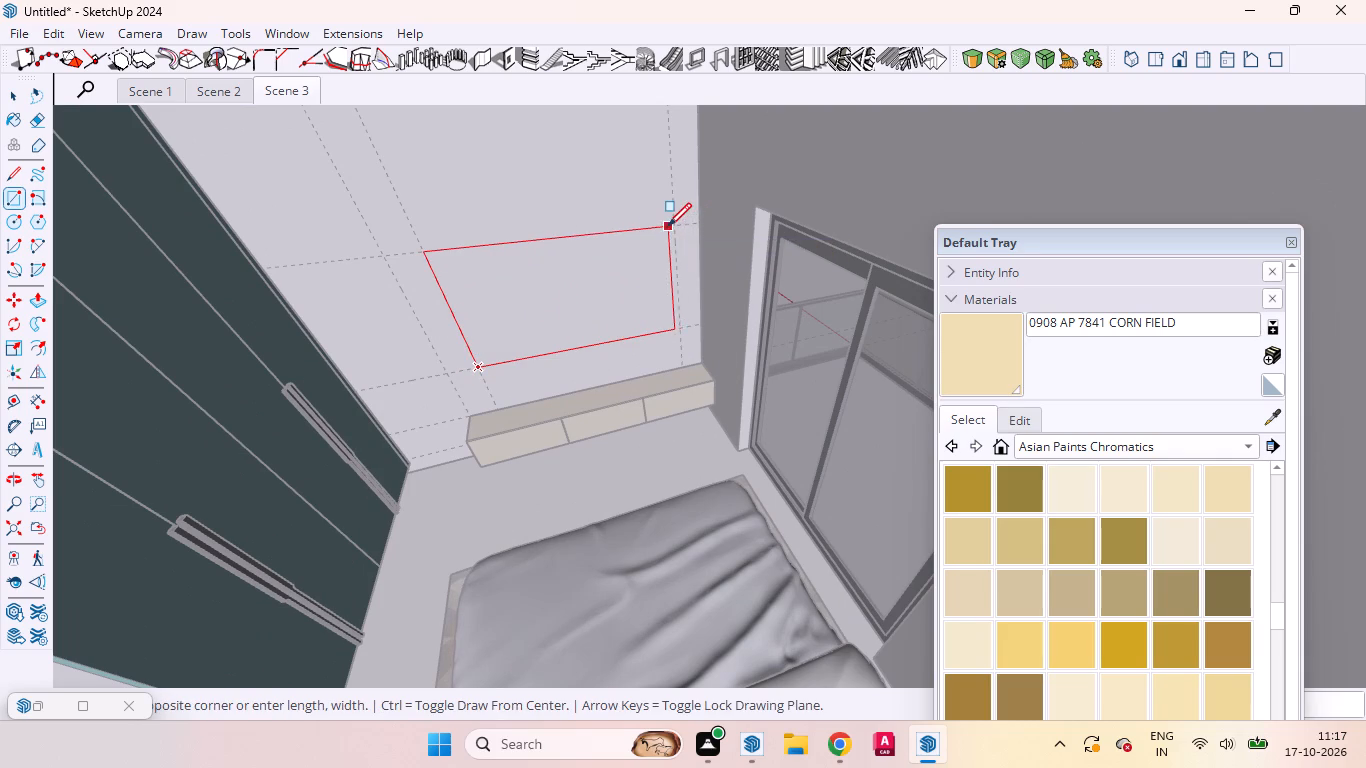
click(679, 223)
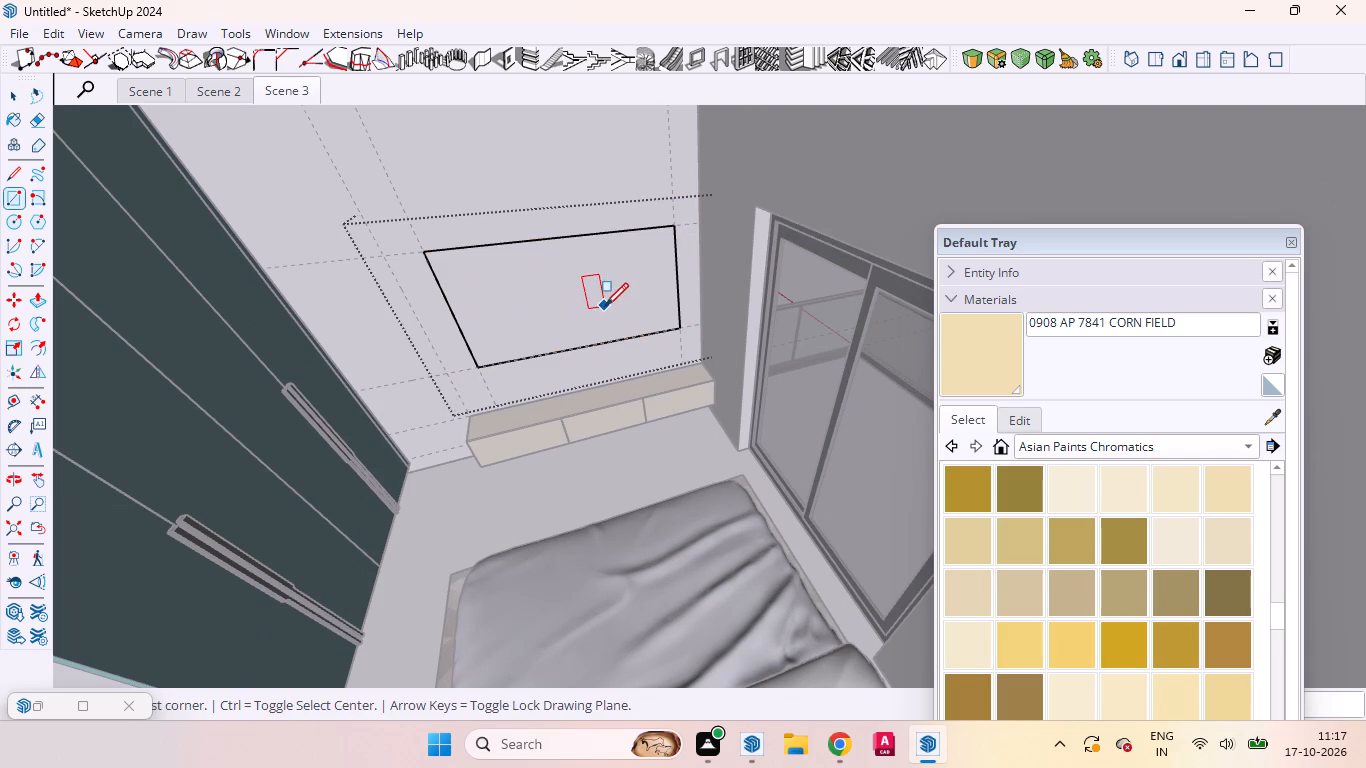
Pull the wall rectangle out into a 25 mm thick panel and close its group.
key(p)
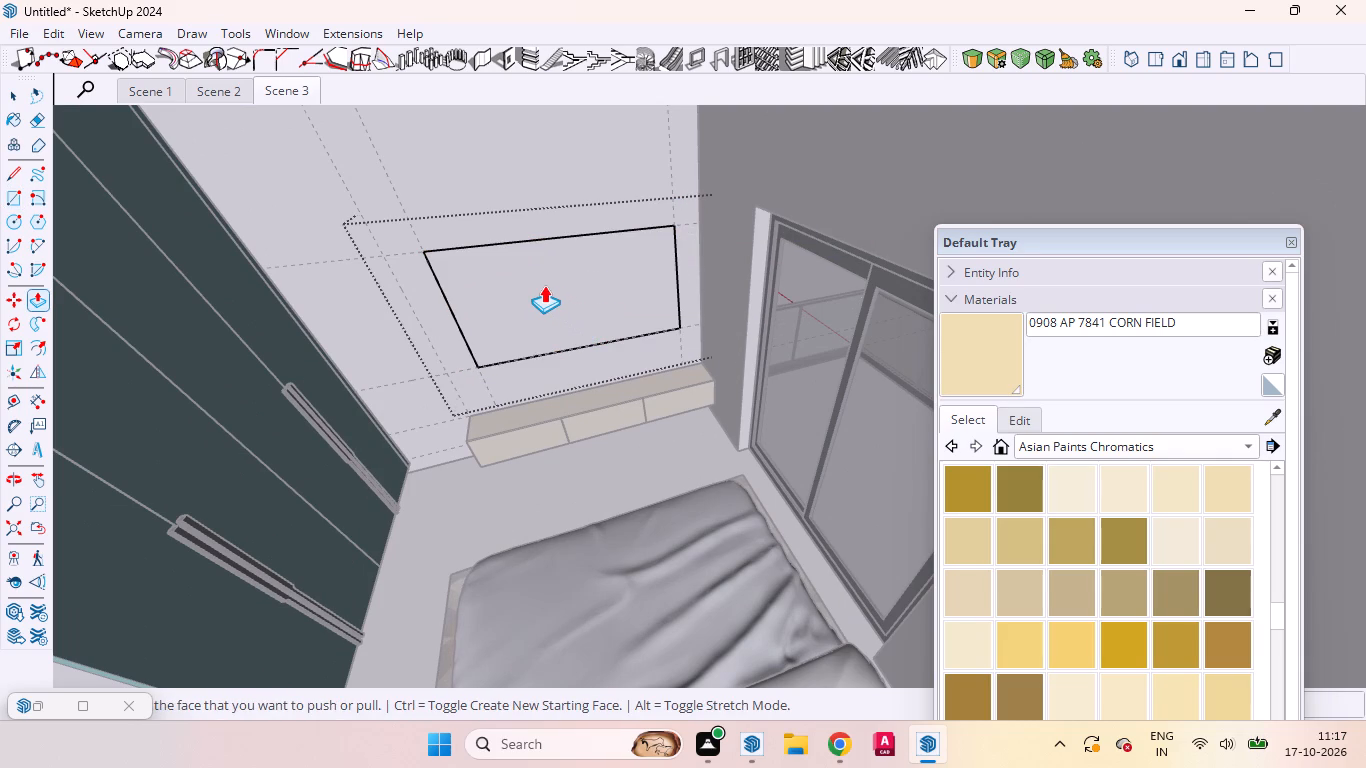
drag(544, 285, 562, 331)
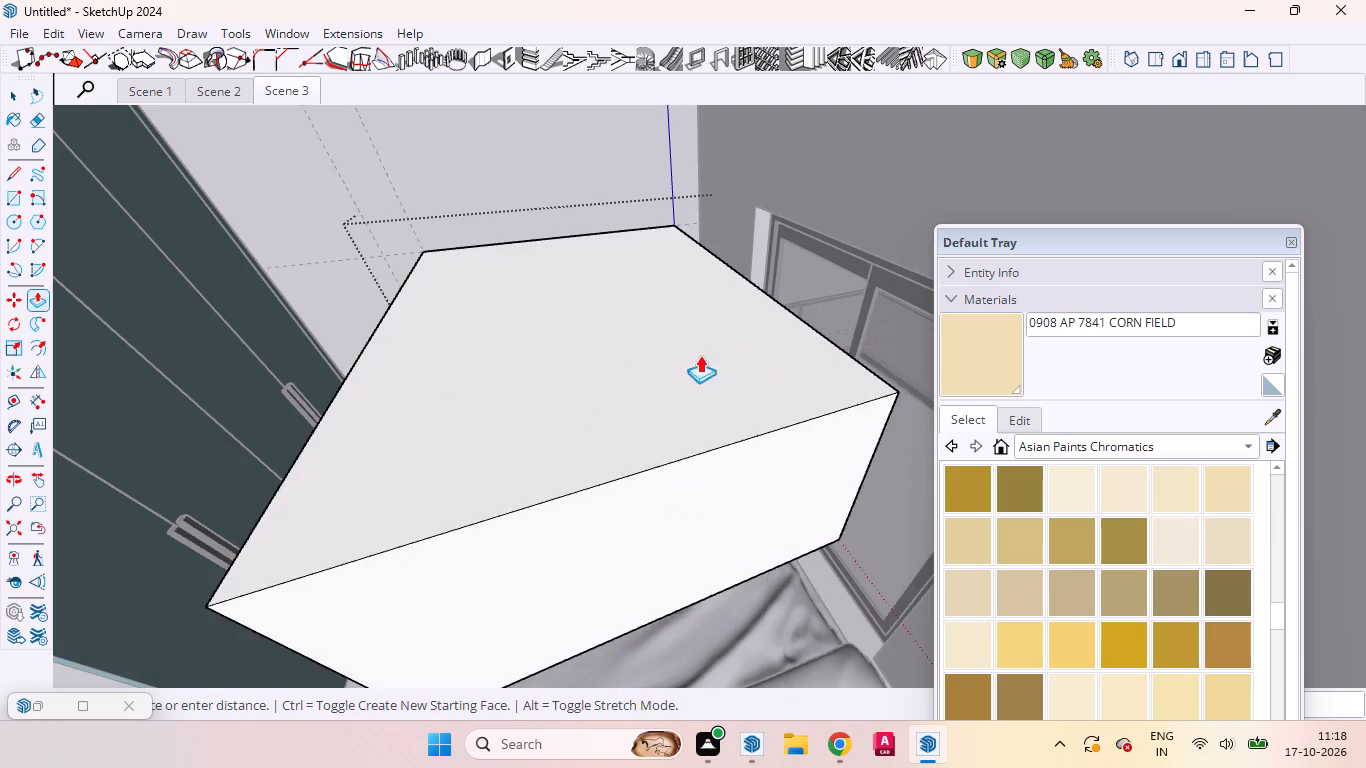
key(2)
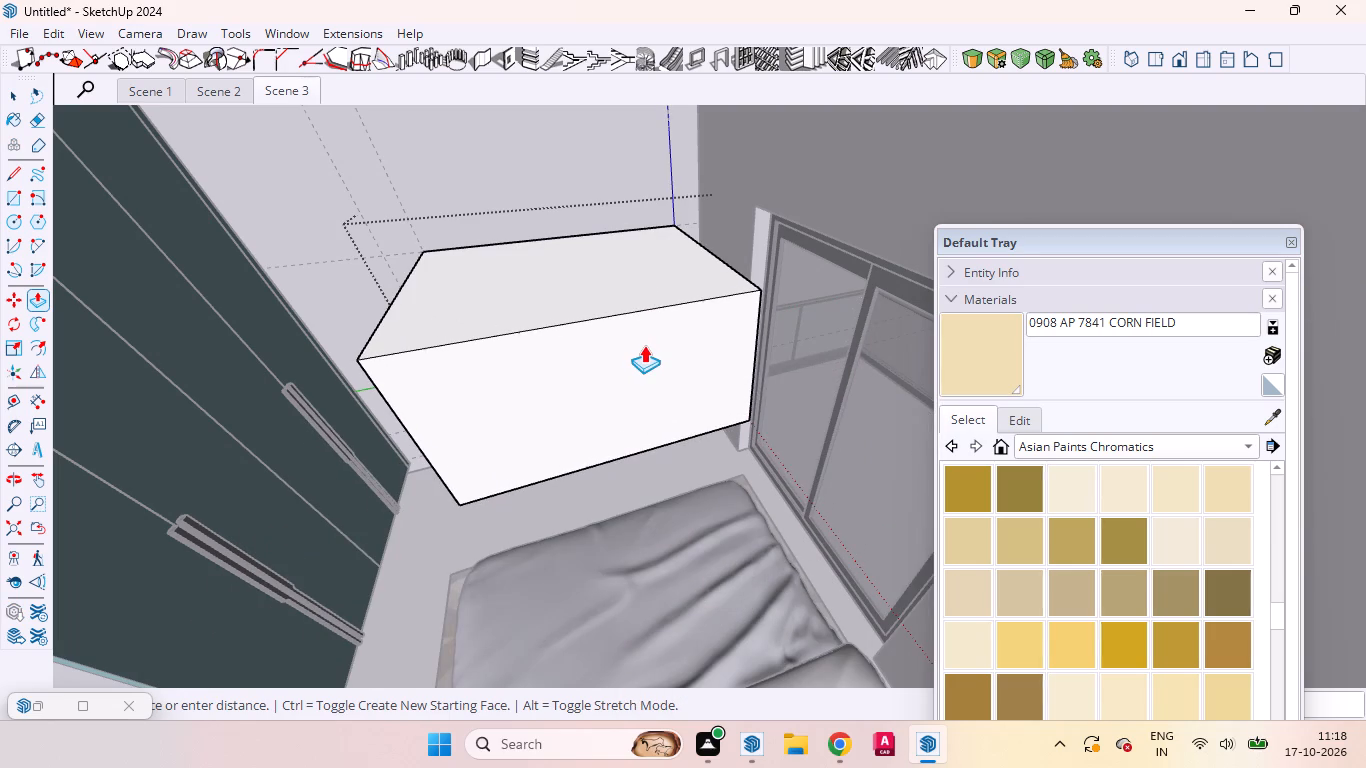
key(5)
text(mm)
key(Return)
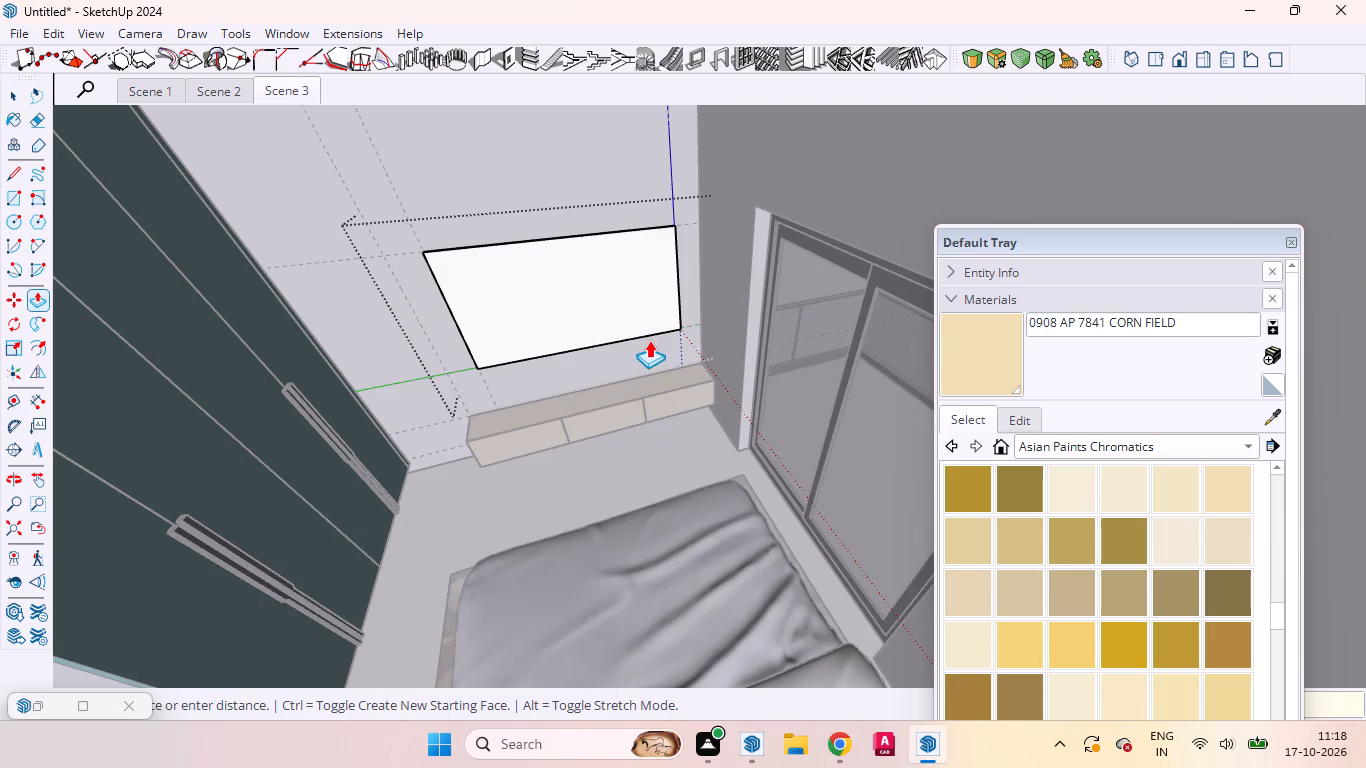
key(space)
scroll(534, 343, down, 5)
scroll(534, 343, up, 1)
scroll(514, 341, down, 5)
click(755, 161)
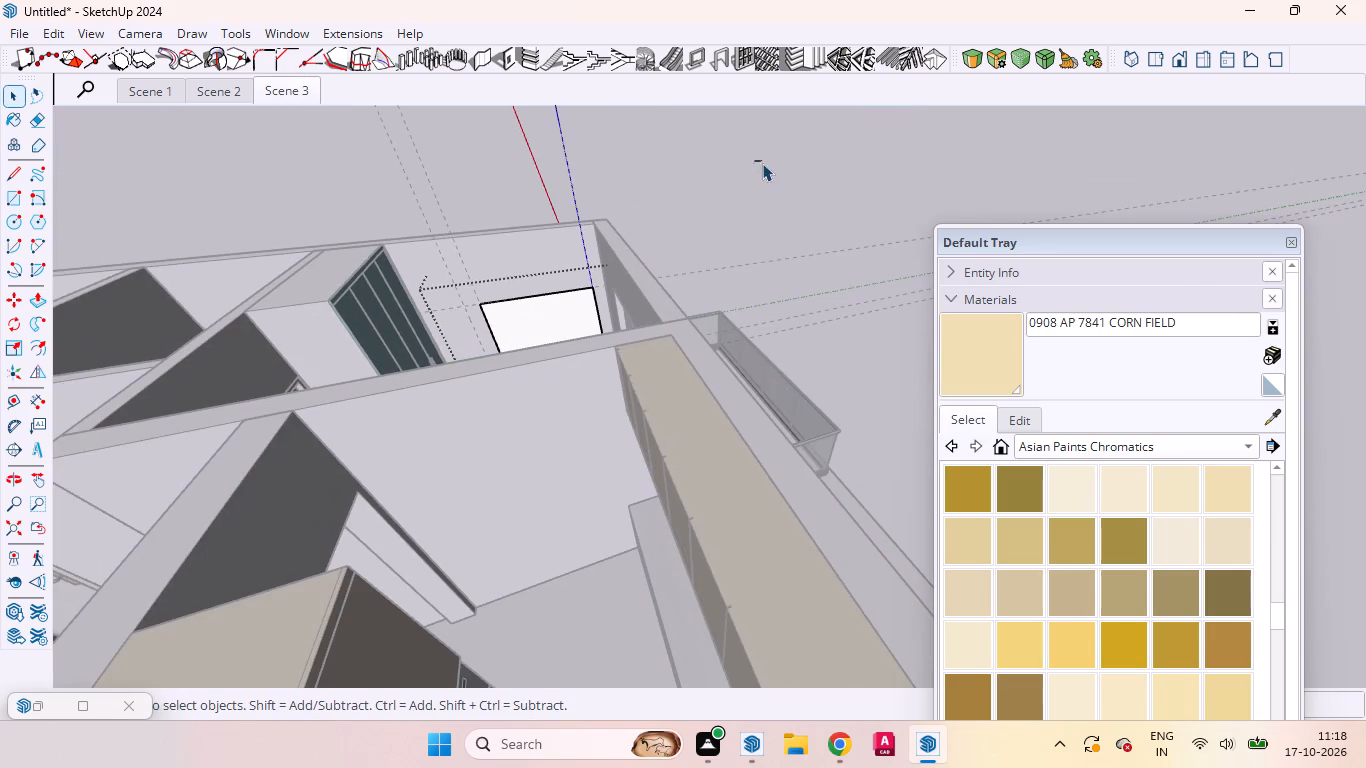
double_click(733, 203)
click(724, 209)
Delete the vertical guides that extend above the bedroom wall.
drag(653, 163, 436, 133)
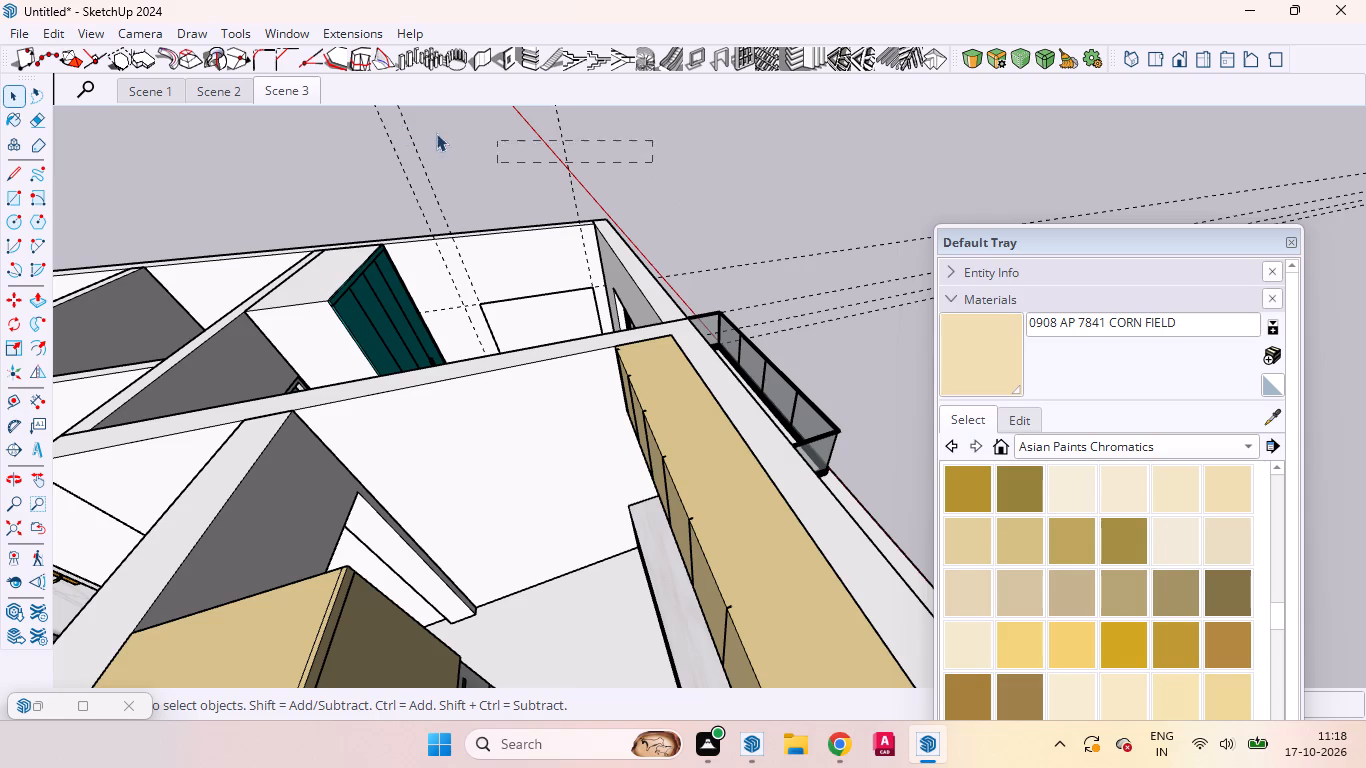
drag(436, 133, 319, 86)
key(Delete)
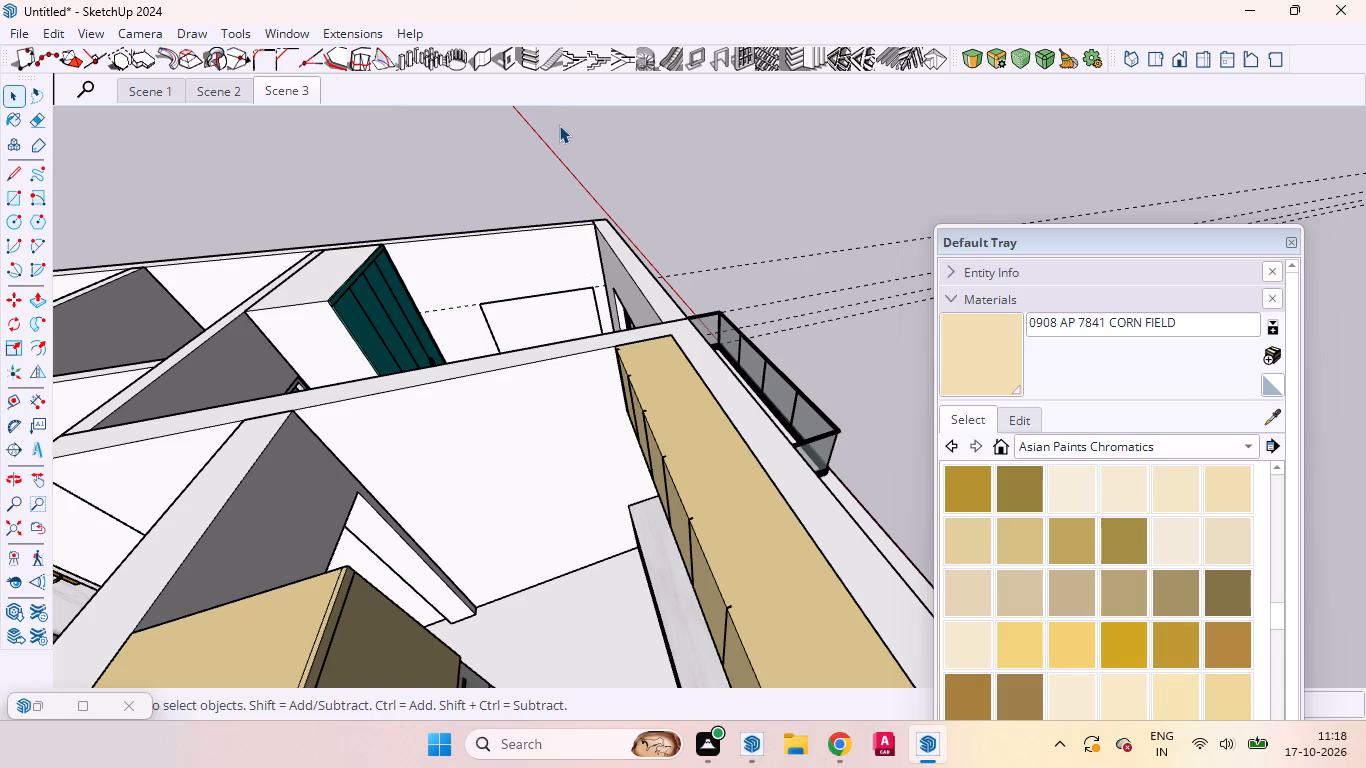
Delete the remaining dashed guides that run from the bedroom wall out past the balcony.
scroll(447, 250, down, 4)
middle_drag(595, 305, 614, 450)
drag(860, 286, 733, 115)
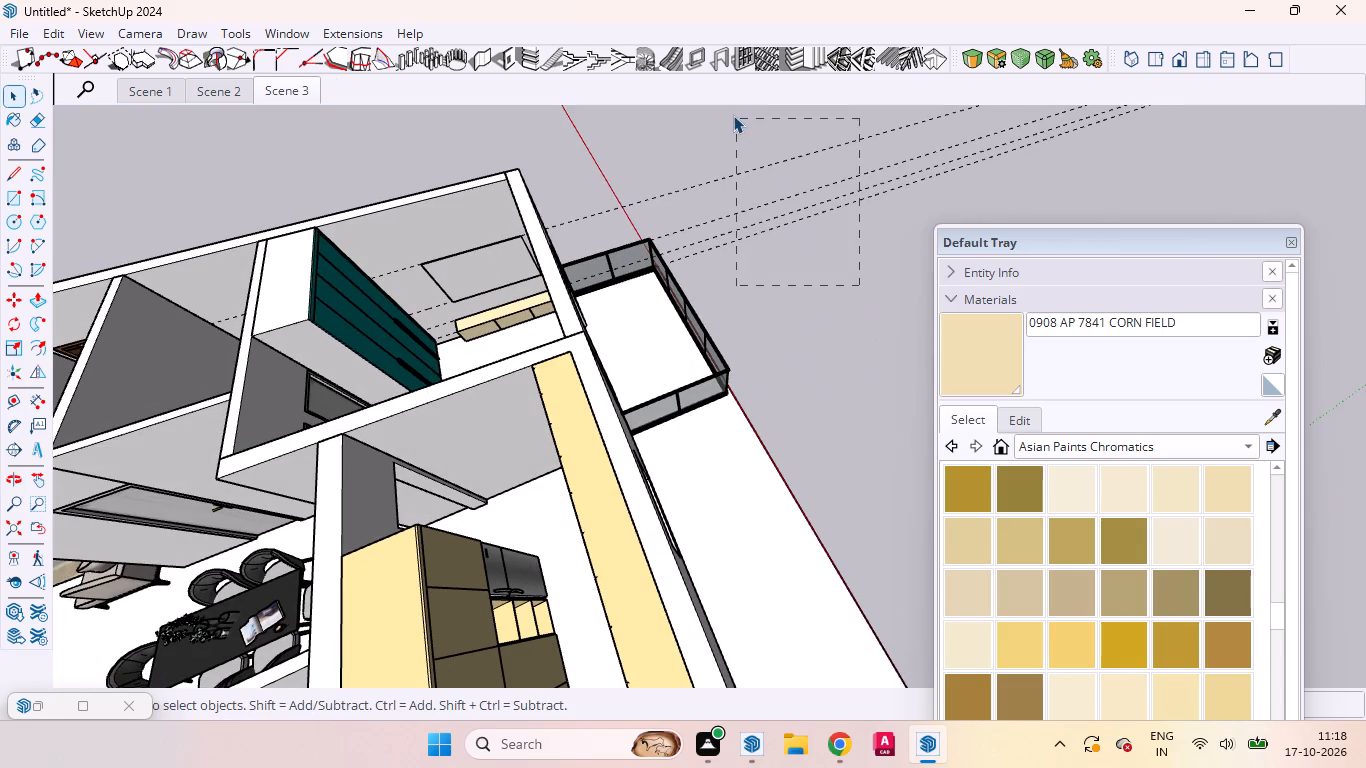
drag(733, 115, 730, 112)
key(Delete)
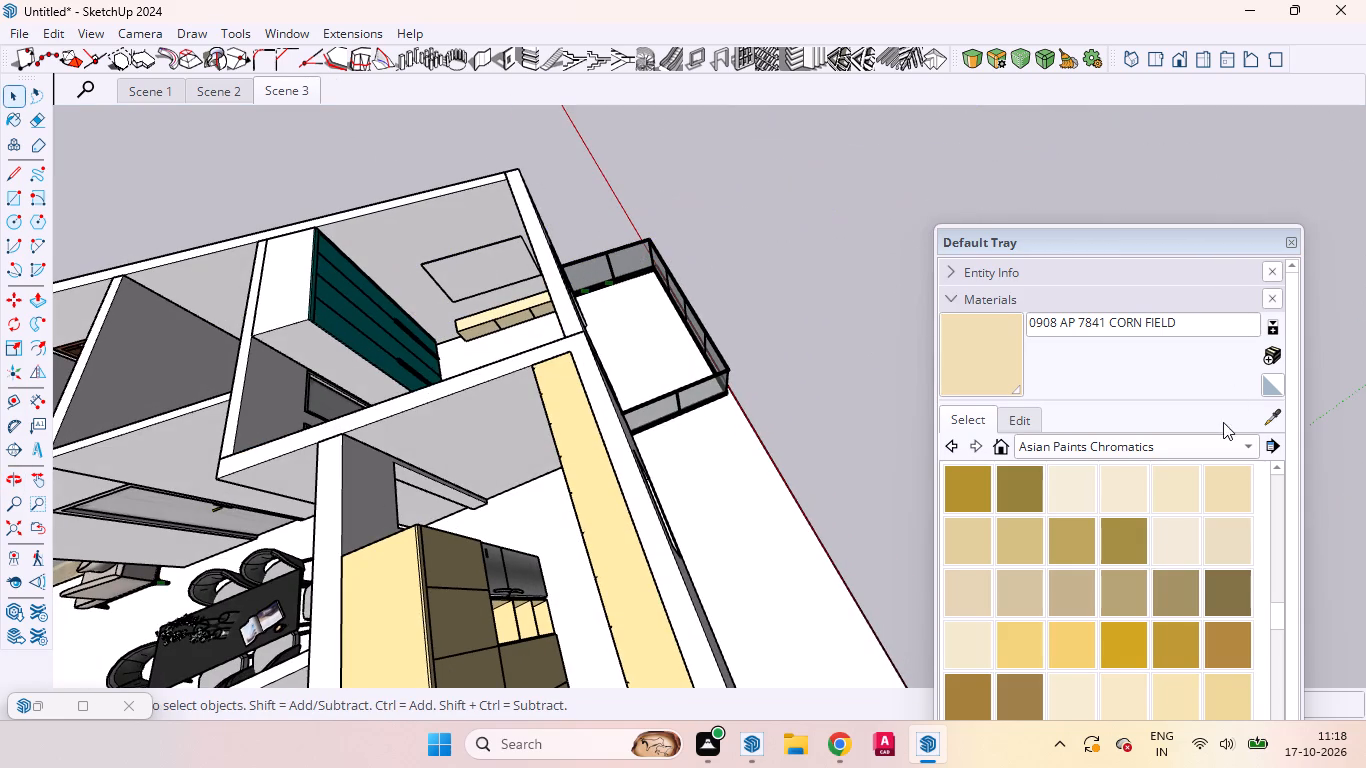
Paint the wall panel above the bedroom box unit black with Color M09 from the Colors collection.
click(1246, 450)
click(1051, 215)
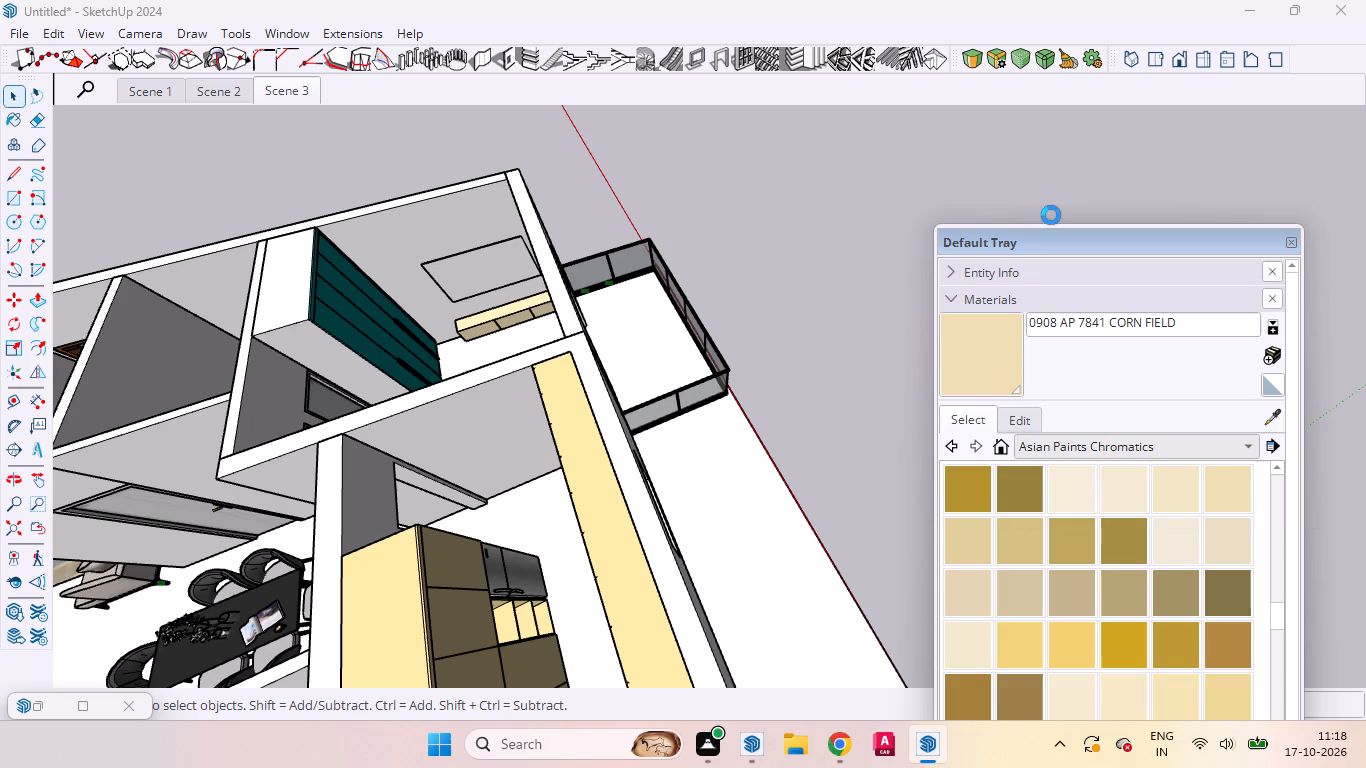
scroll(1105, 587, down, 2)
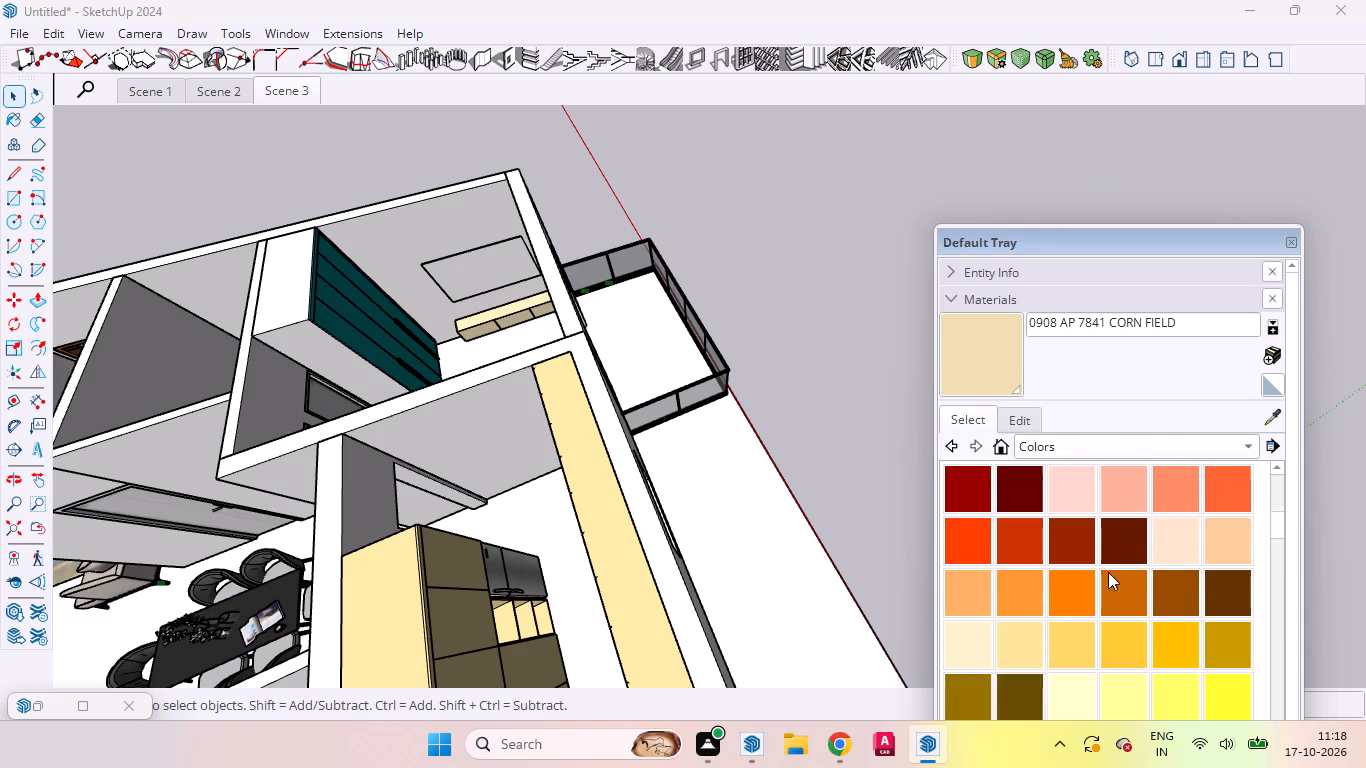
scroll(1108, 572, down, 12)
scroll(1104, 594, up, 3)
scroll(1104, 594, down, 5)
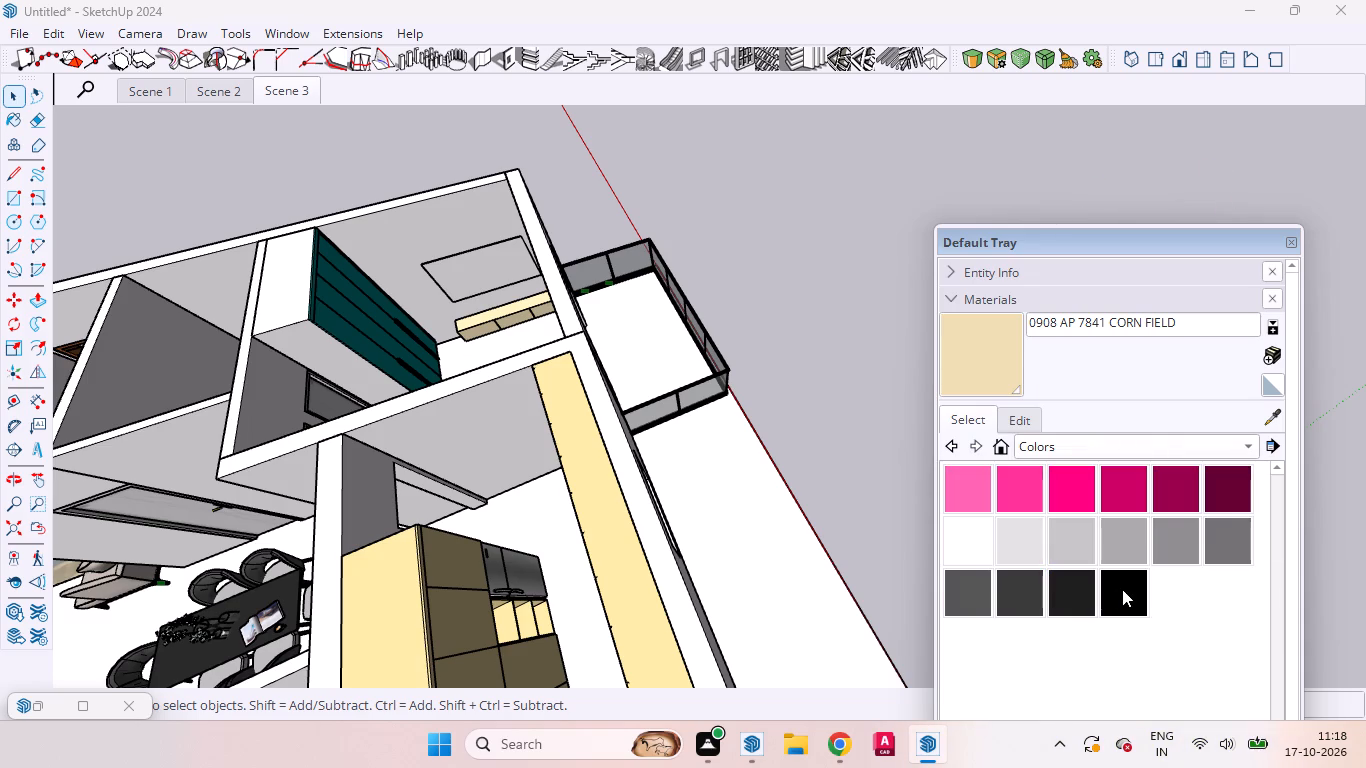
click(1122, 589)
scroll(375, 274, up, 8)
scroll(458, 267, down, 9)
scroll(459, 268, up, 9)
click(466, 265)
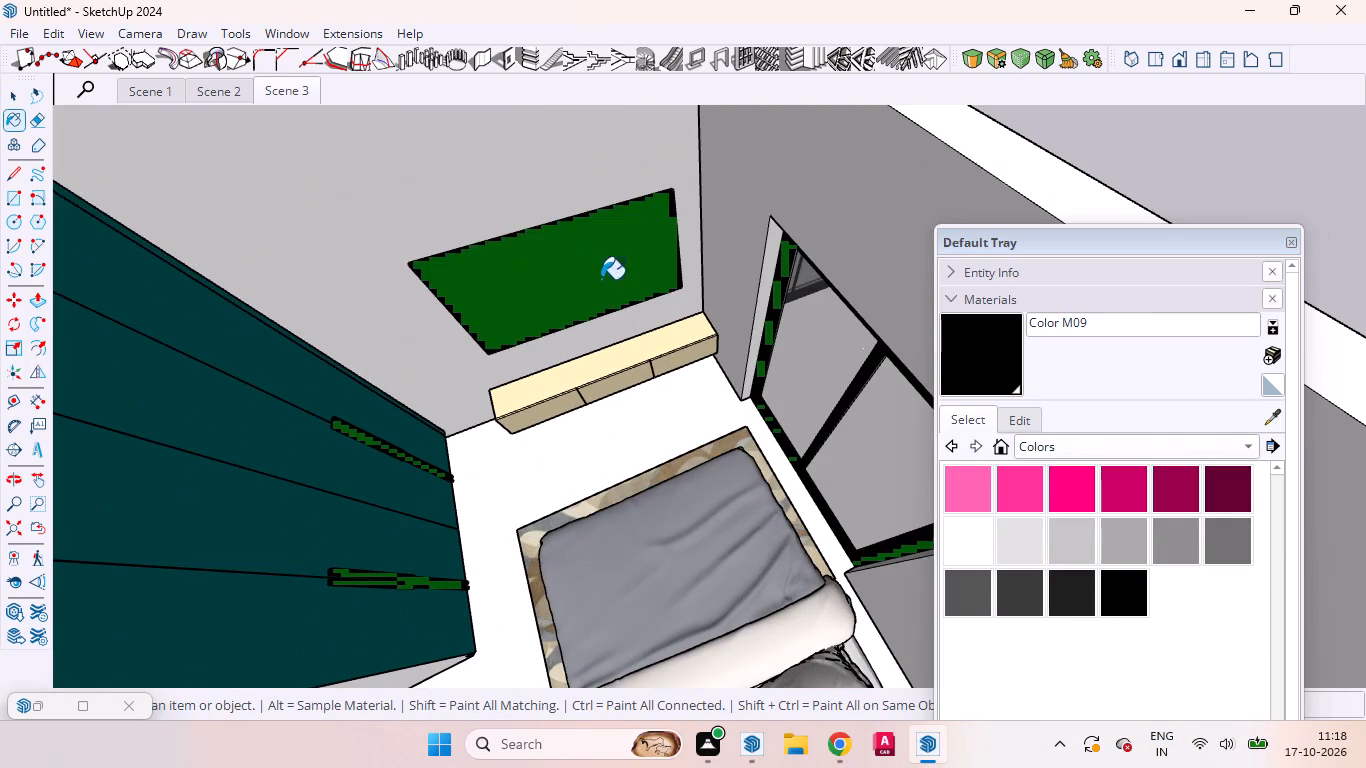
scroll(542, 328, down, 10)
key(space)
click(834, 224)
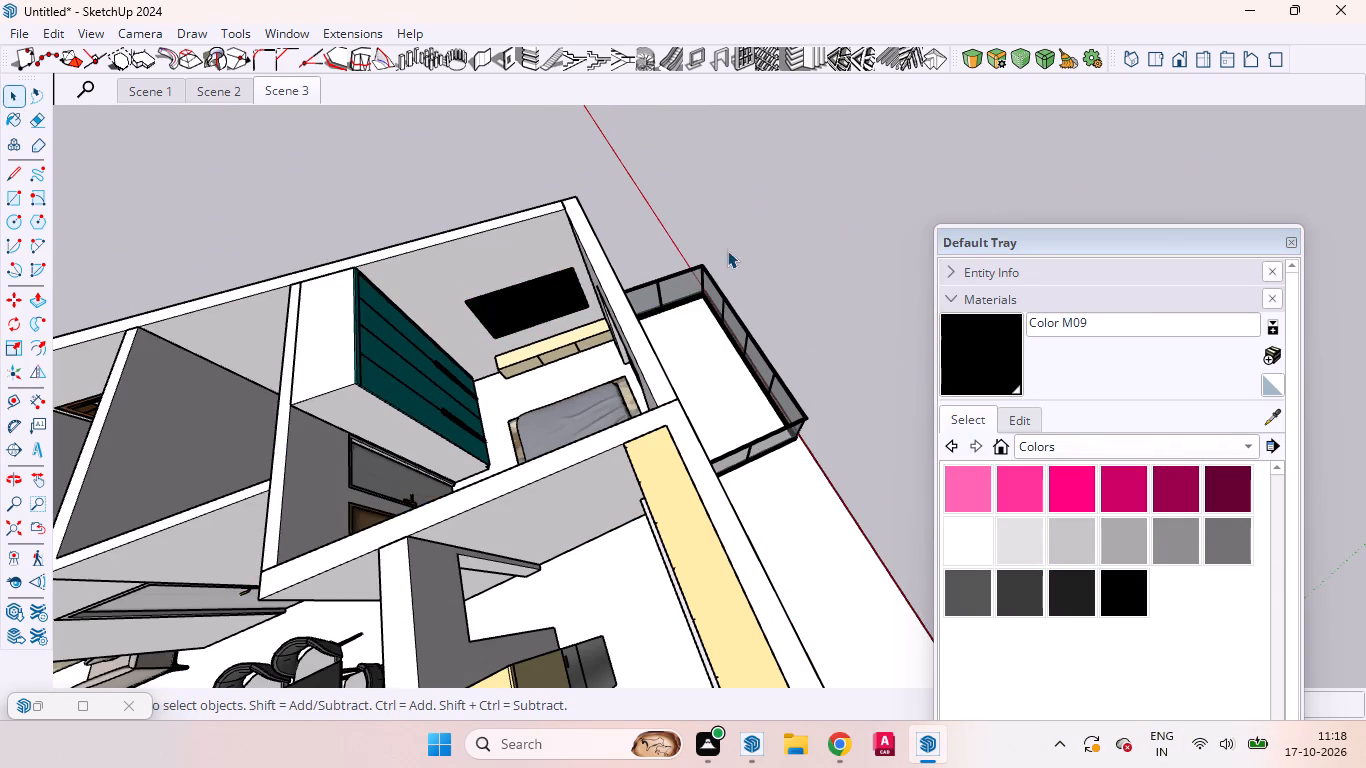
Inspect the black wall panel and box unit in the bedroom from several angles.
scroll(544, 318, up, 1)
scroll(544, 318, down, 1)
scroll(544, 318, up, 6)
middle_drag(532, 375, 437, 227)
scroll(556, 268, up, 6)
middle_drag(572, 296, 572, 303)
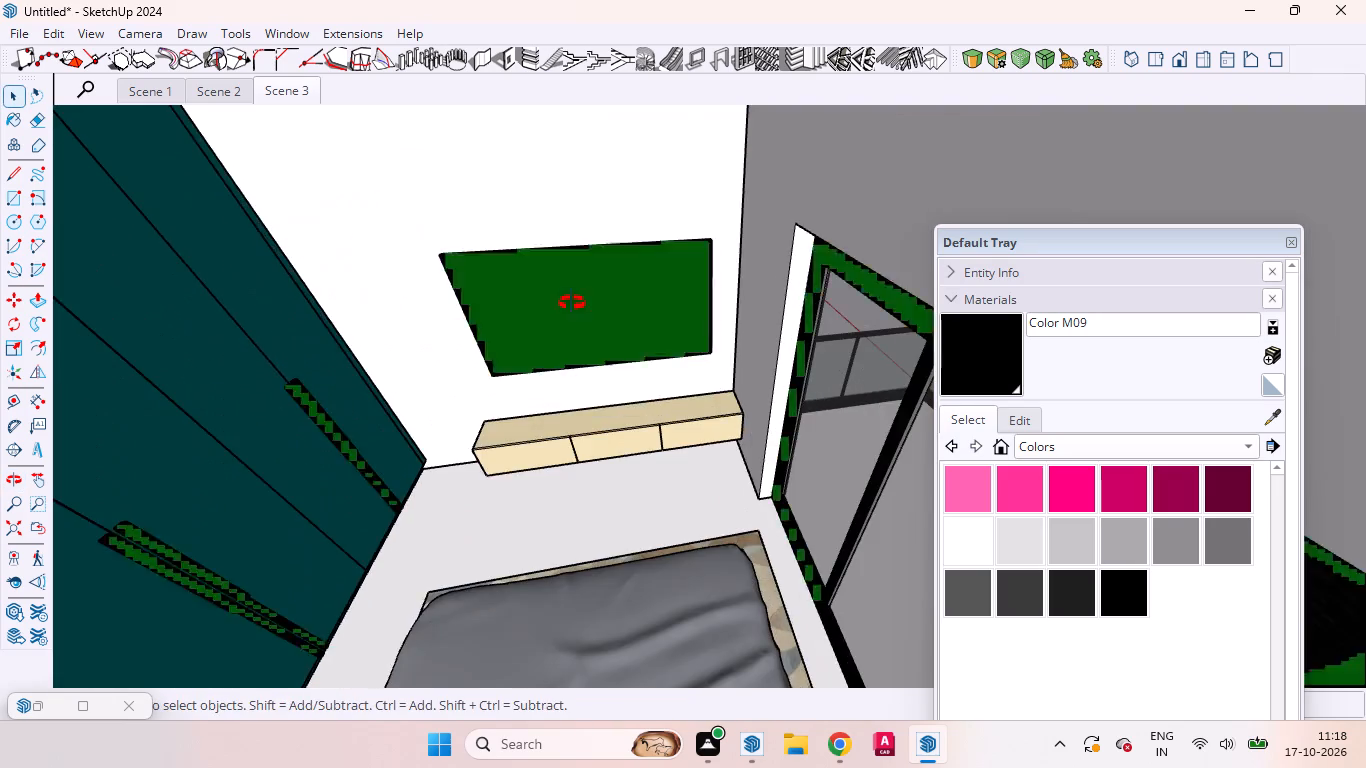
middle_drag(572, 303, 466, 357)
scroll(578, 364, down, 6)
scroll(415, 344, up, 6)
middle_drag(575, 382, 562, 469)
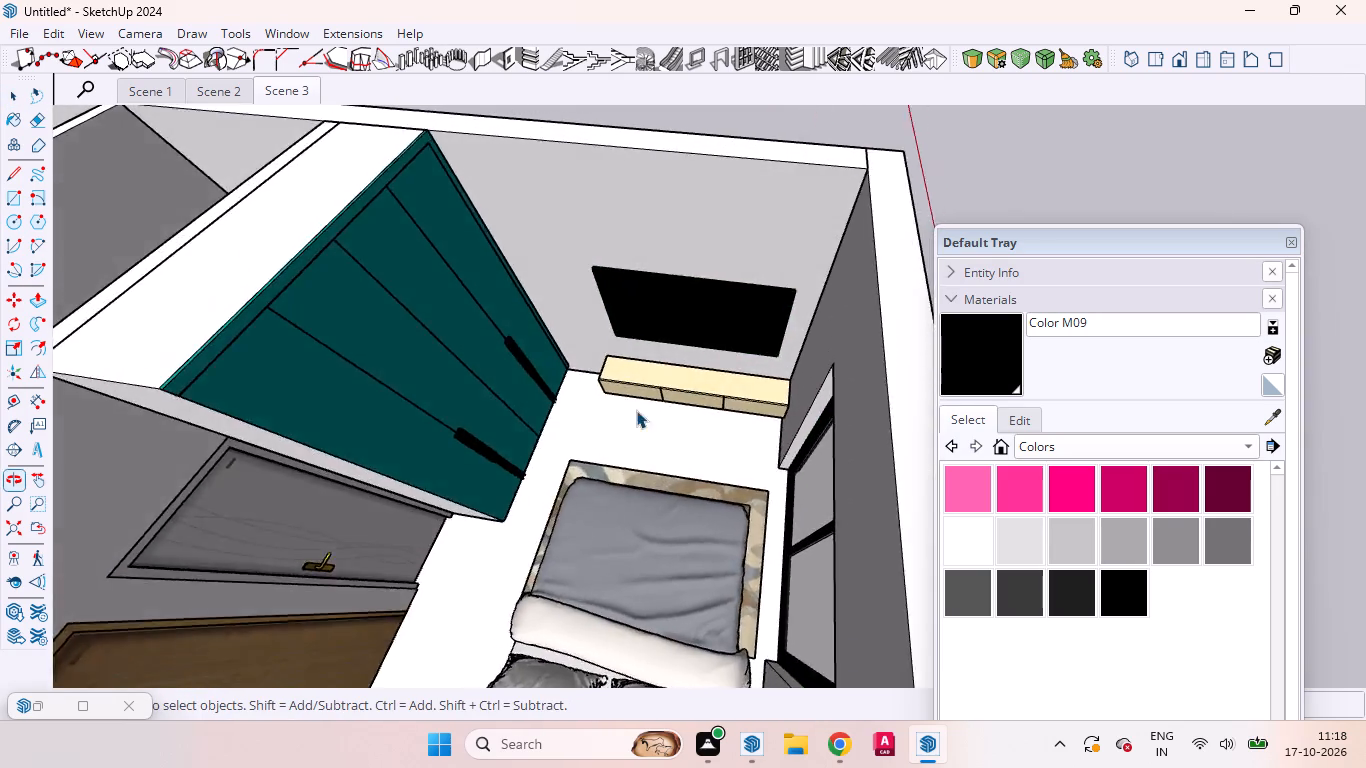
scroll(635, 375, up, 1)
scroll(652, 344, down, 12)
drag(858, 231, 870, 231)
scroll(646, 294, down, 8)
scroll(706, 261, up, 2)
scroll(707, 261, down, 2)
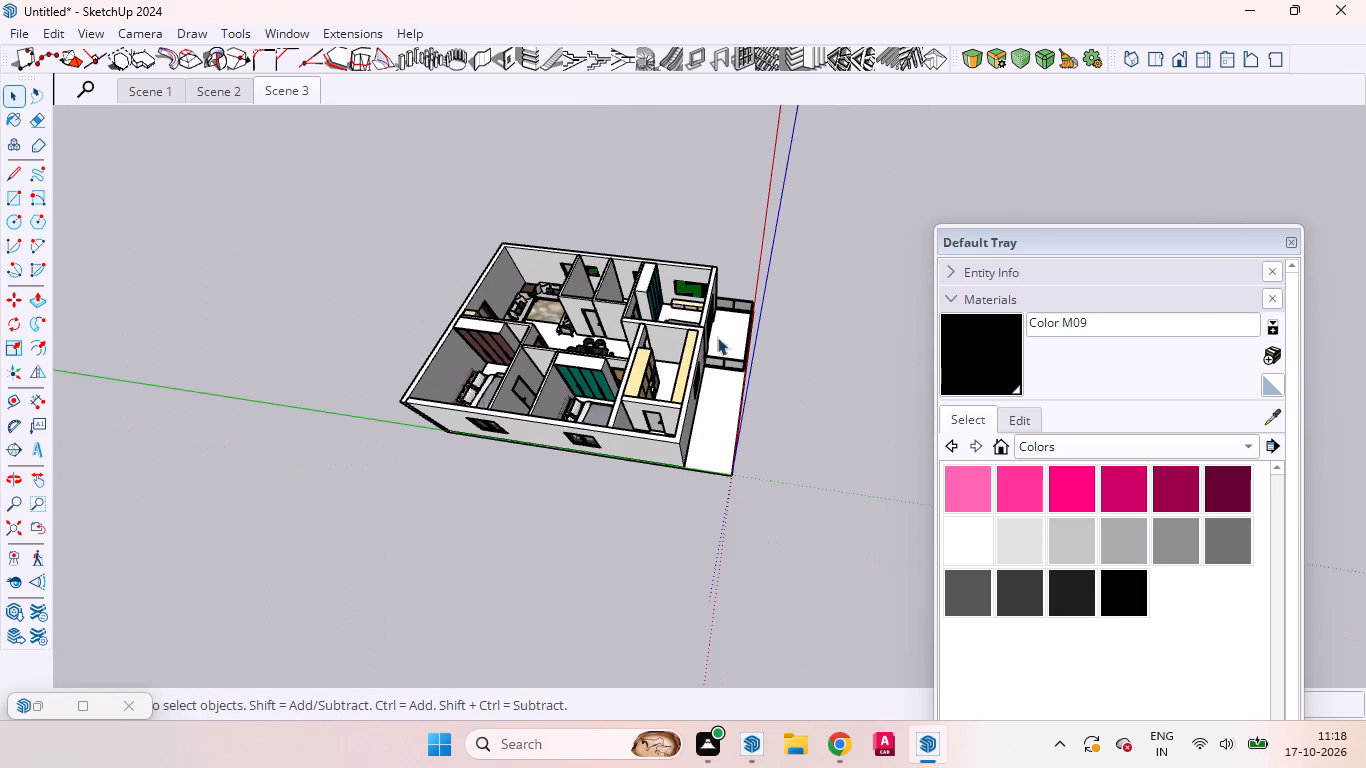
Examine the living room's sofas, rug and TV unit, and the apartment as a whole.
scroll(491, 258, up, 19)
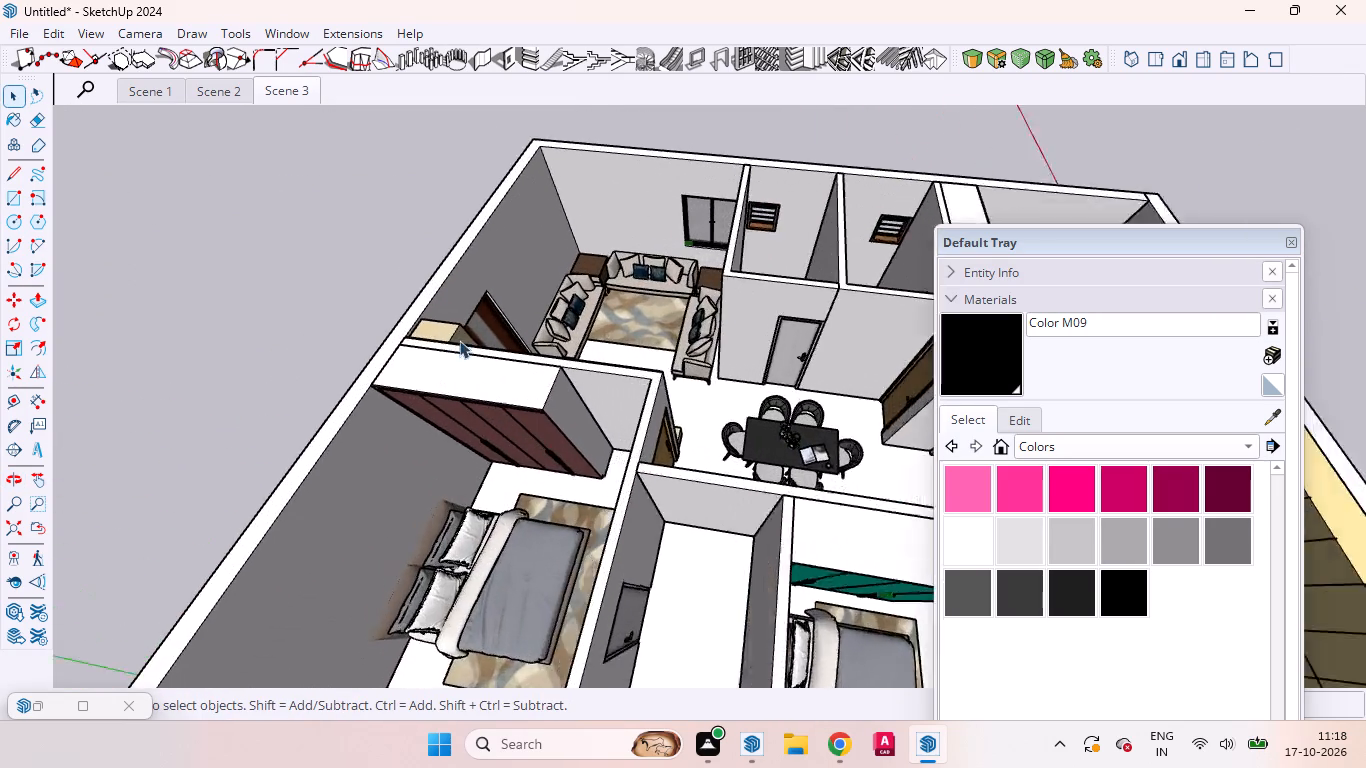
scroll(437, 298, up, 1)
middle_drag(436, 298, 983, 352)
scroll(474, 457, down, 6)
scroll(479, 481, up, 2)
scroll(482, 500, down, 1)
scroll(487, 504, up, 4)
scroll(596, 464, up, 5)
middle_drag(622, 480, 769, 404)
scroll(758, 405, up, 1)
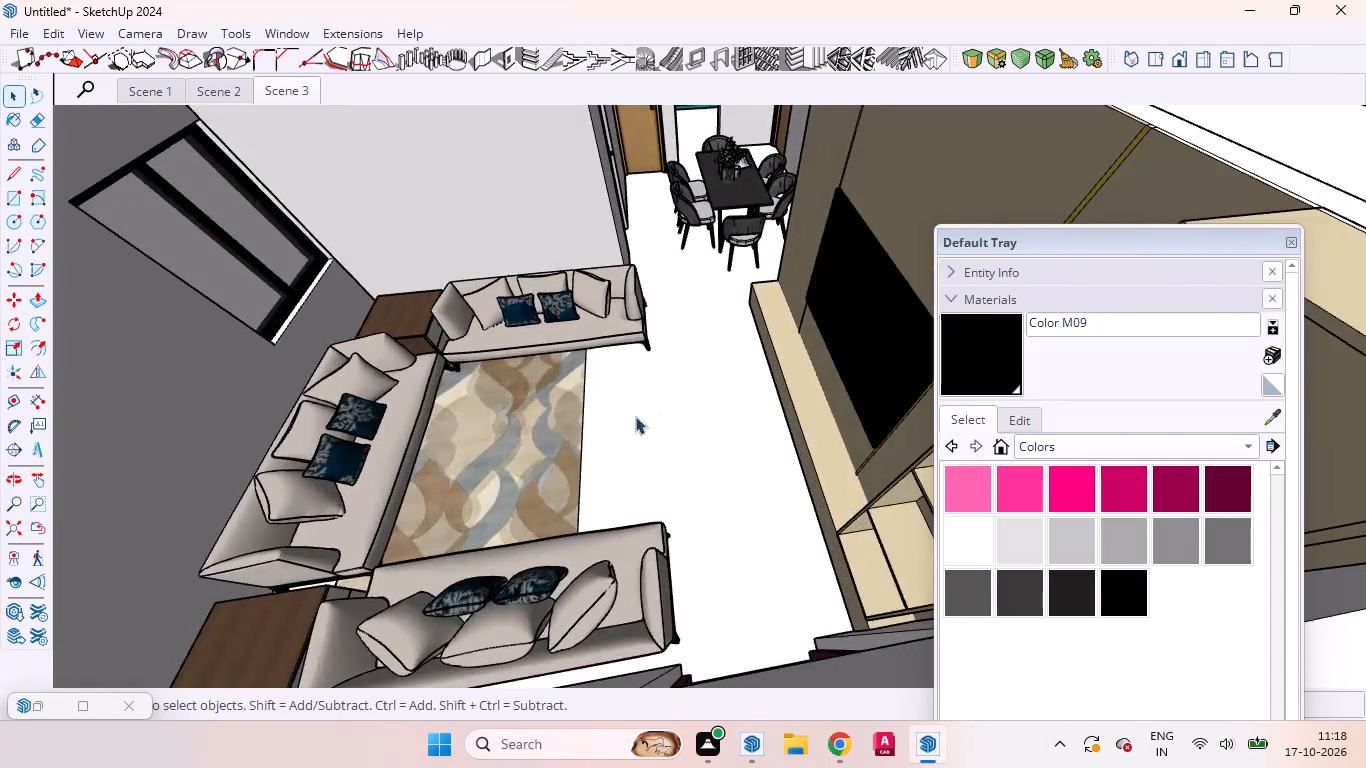
scroll(613, 421, down, 6)
scroll(531, 405, down, 6)
scroll(655, 415, down, 7)
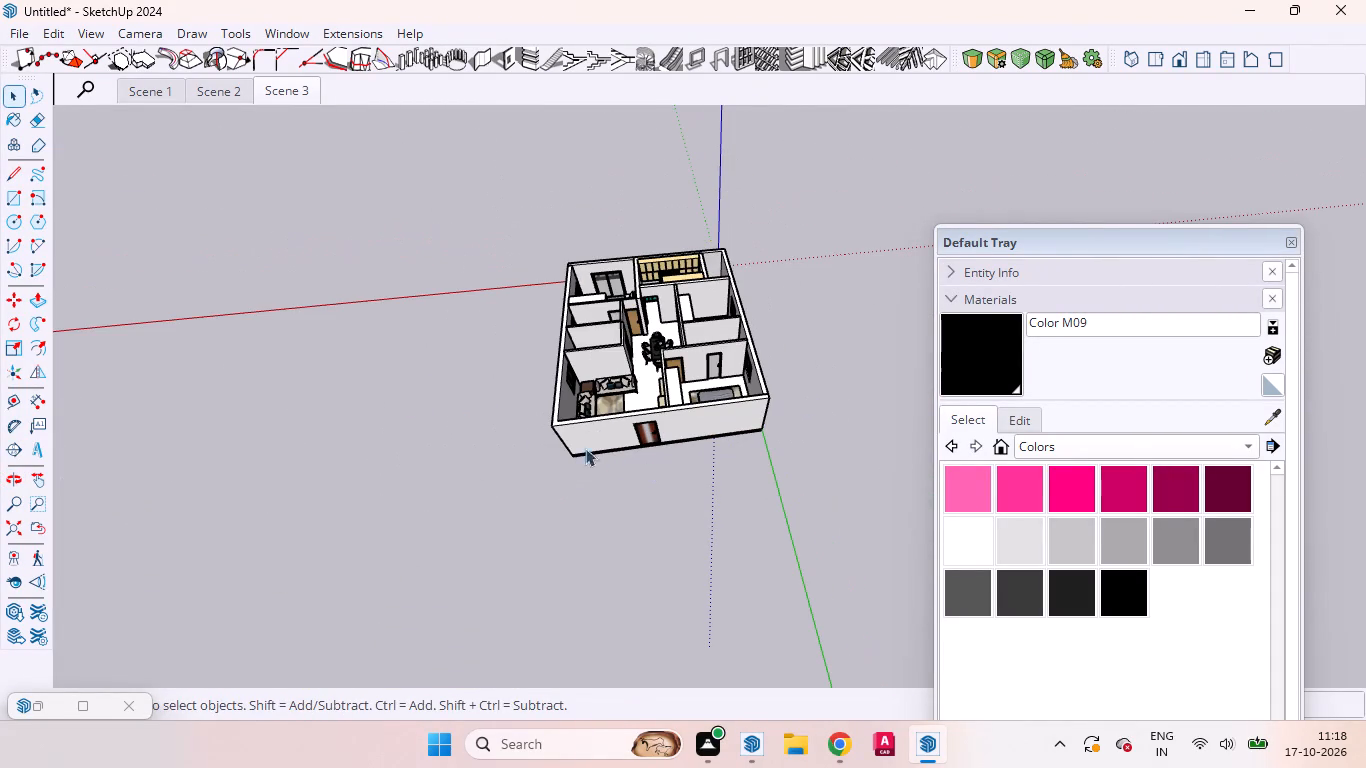
Review the apartment layout from the top view and around the living room to find a camera viewpoint.
click(1158, 58)
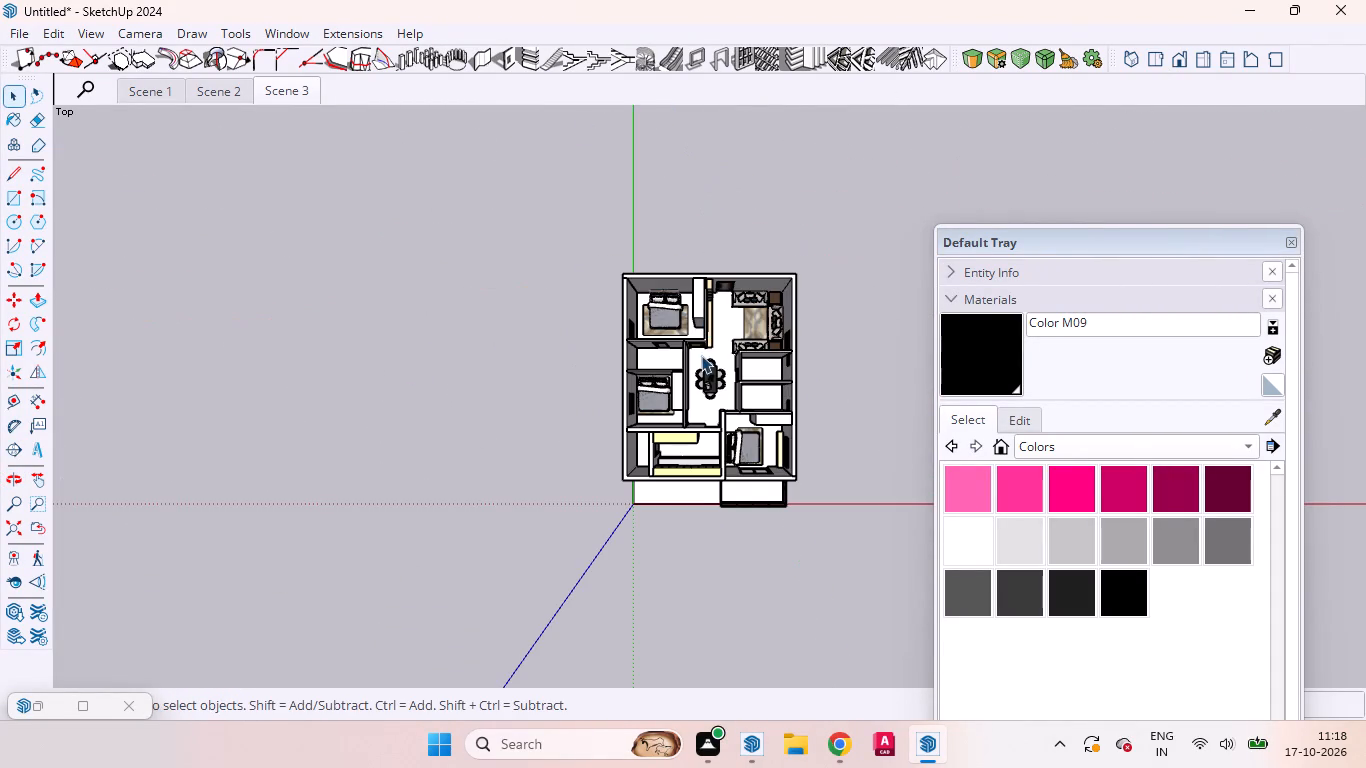
scroll(761, 285, up, 5)
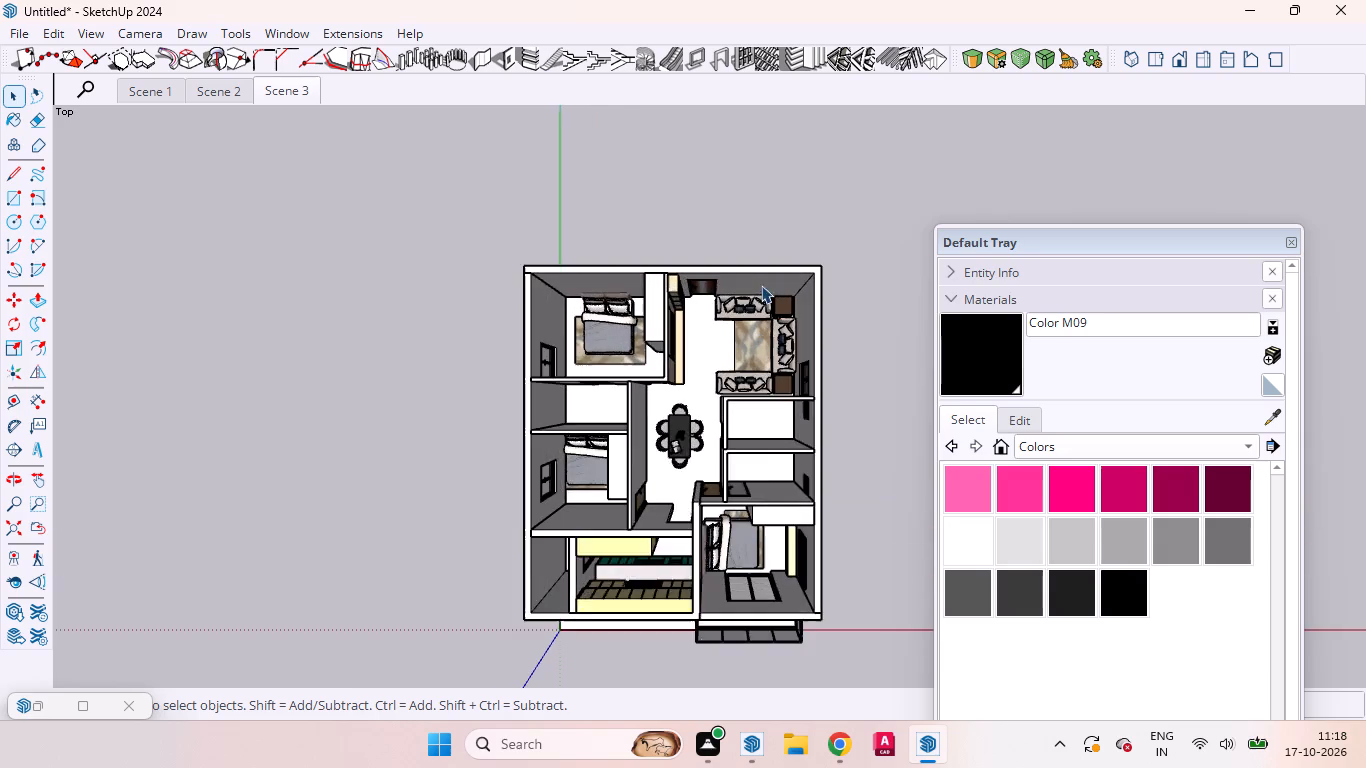
scroll(754, 297, up, 11)
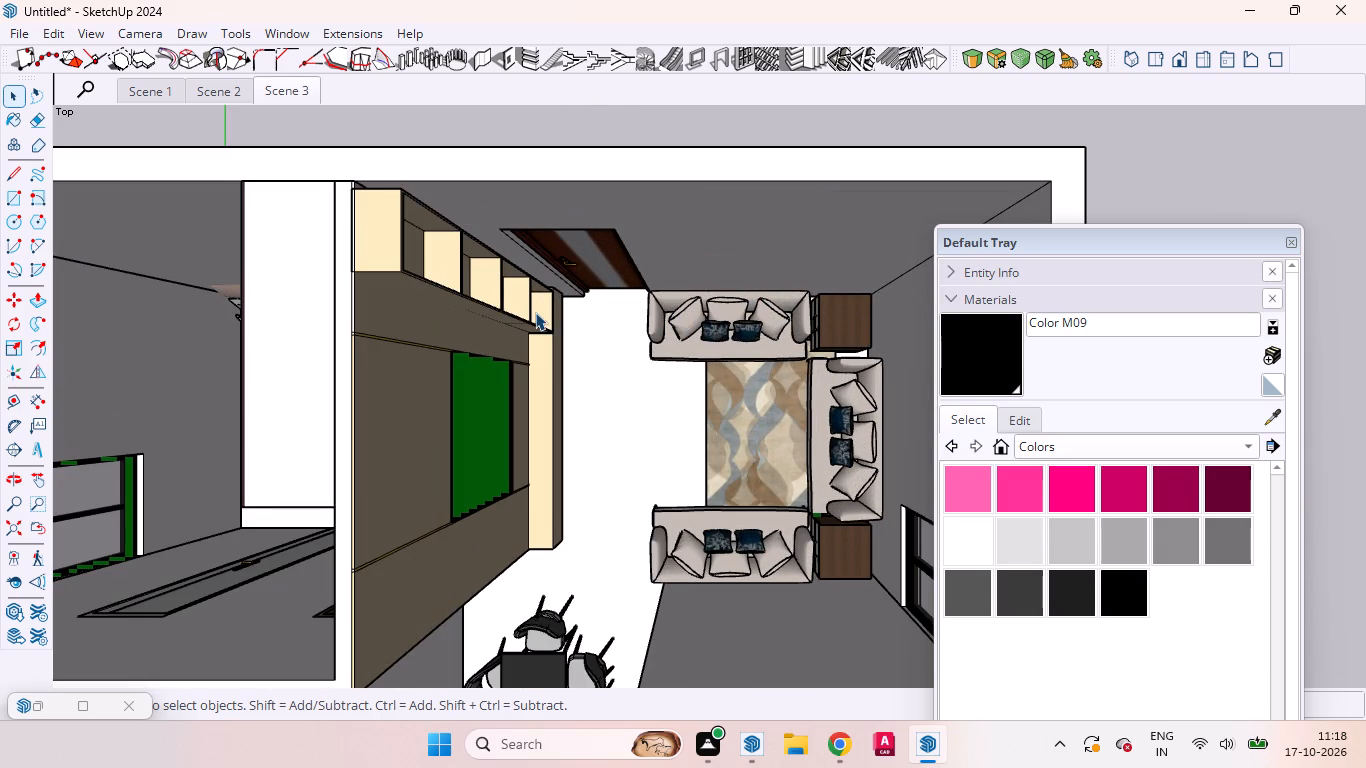
middle_drag(546, 312, 1365, 345)
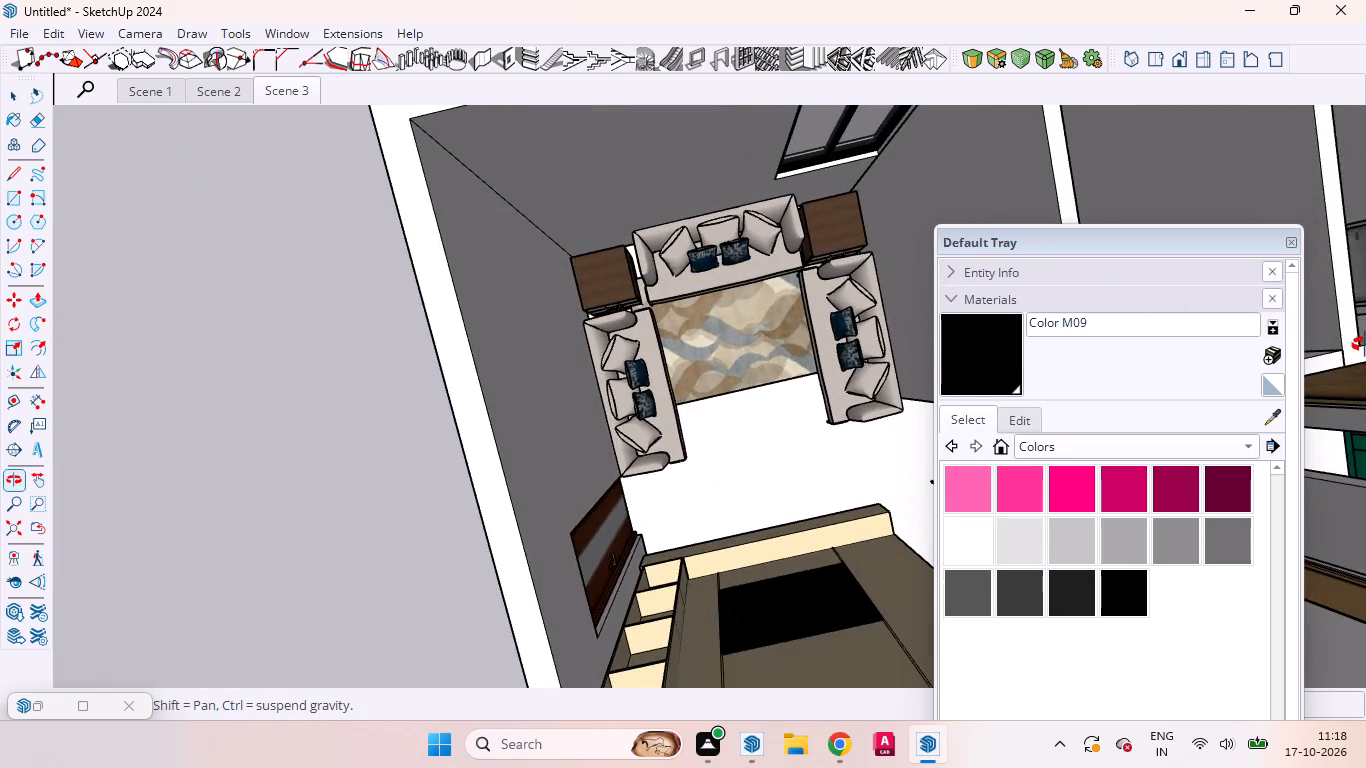
middle_drag(1365, 345, 1365, 351)
scroll(131, 349, down, 8)
scroll(268, 376, up, 2)
scroll(268, 376, down, 3)
middle_drag(251, 345, 418, 264)
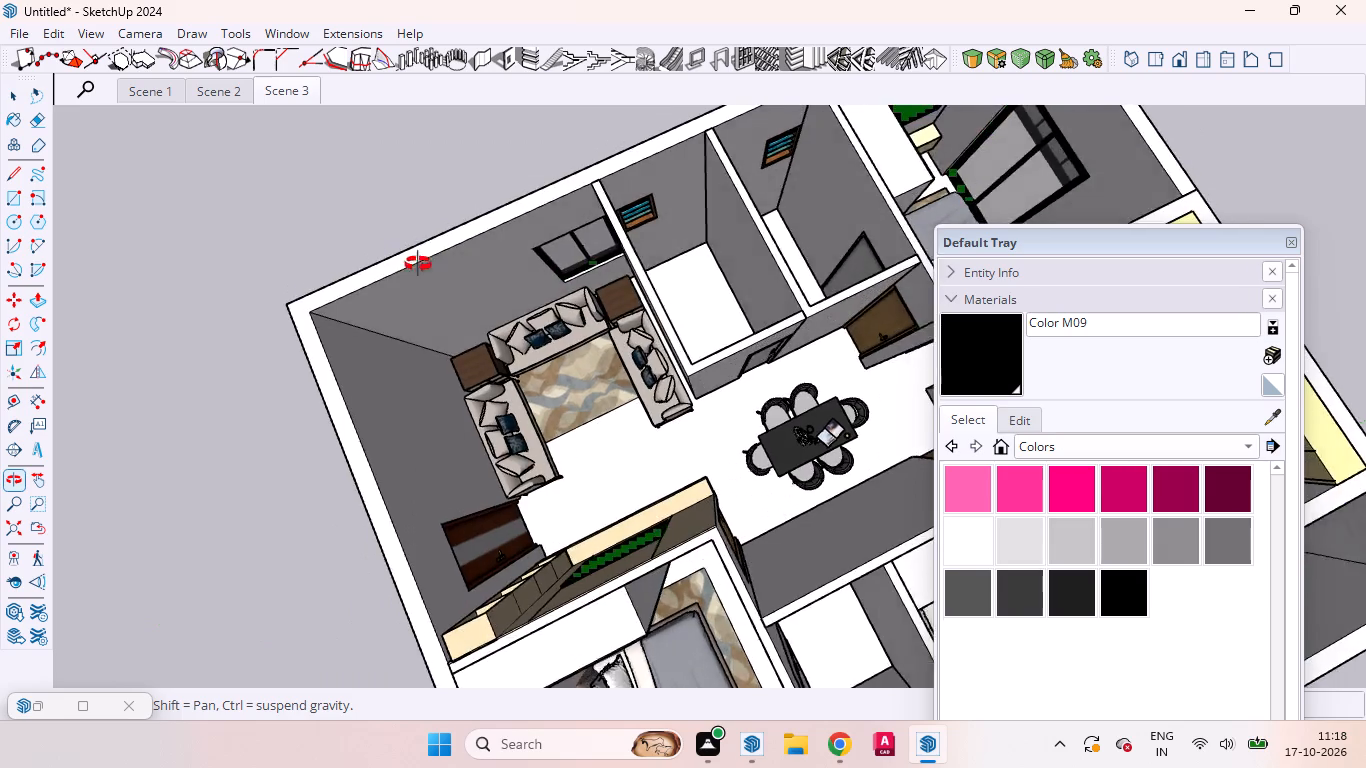
middle_drag(418, 264, 345, 248)
middle_drag(436, 216, 534, 204)
scroll(296, 382, up, 1)
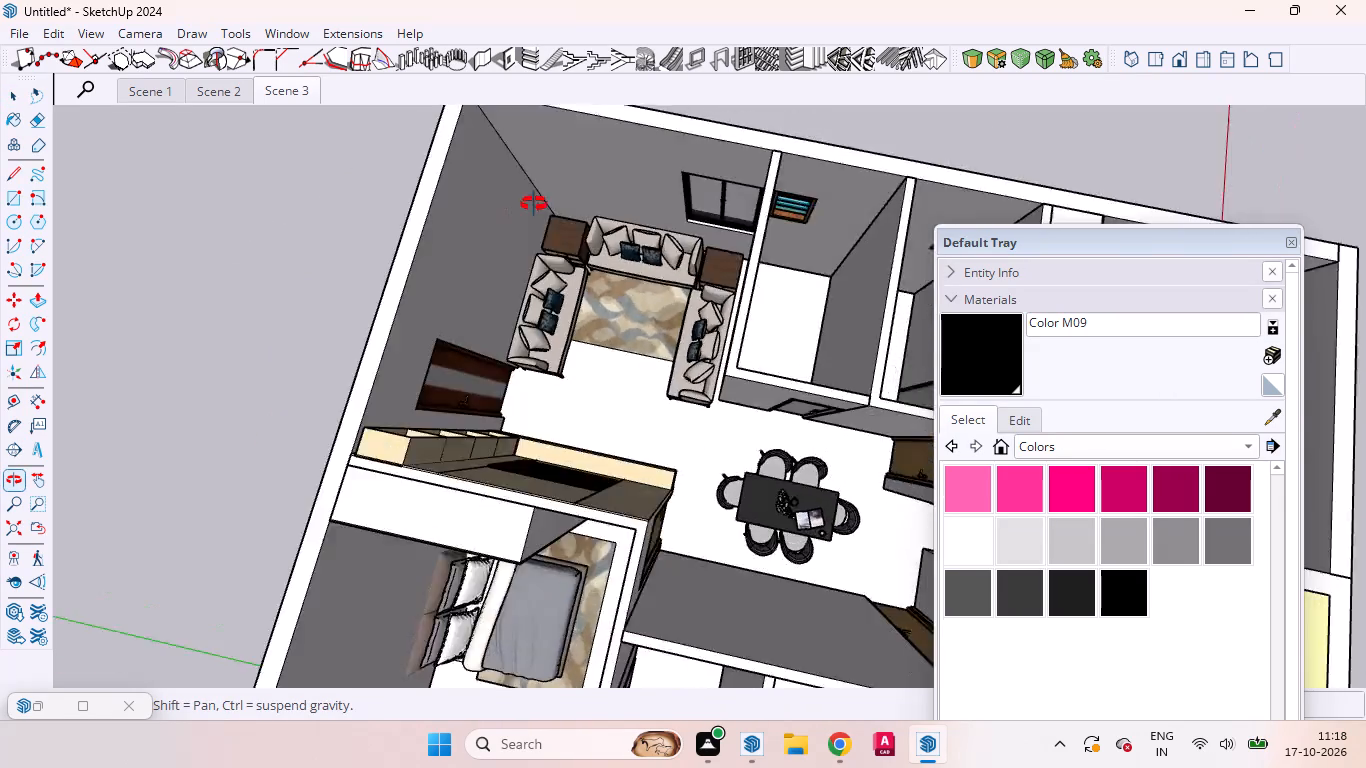
middle_drag(534, 204, 1134, 194)
scroll(694, 347, down, 9)
scroll(685, 347, up, 1)
scroll(685, 347, down, 2)
middle_drag(702, 397, 682, 398)
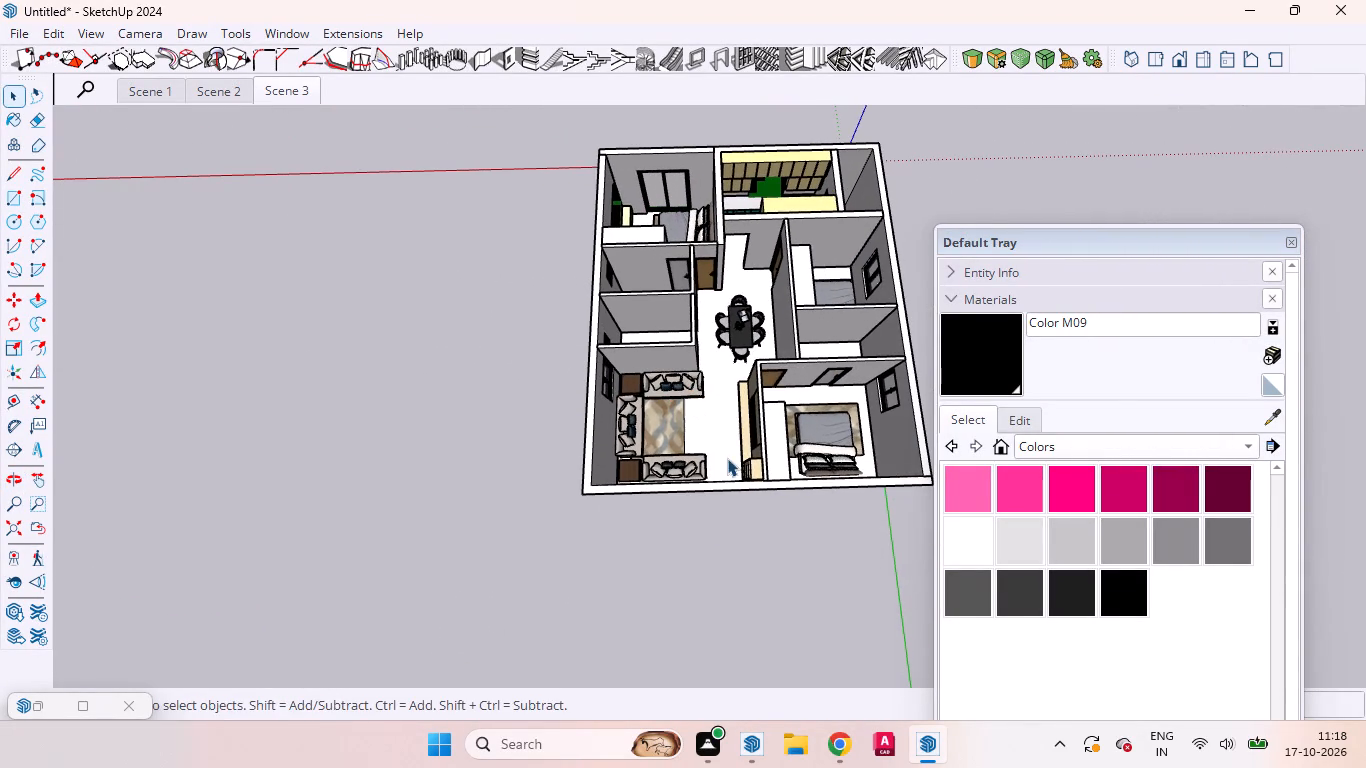
Position the camera on the living room floor beside the entrance door, looking toward the sofas.
click(17, 559)
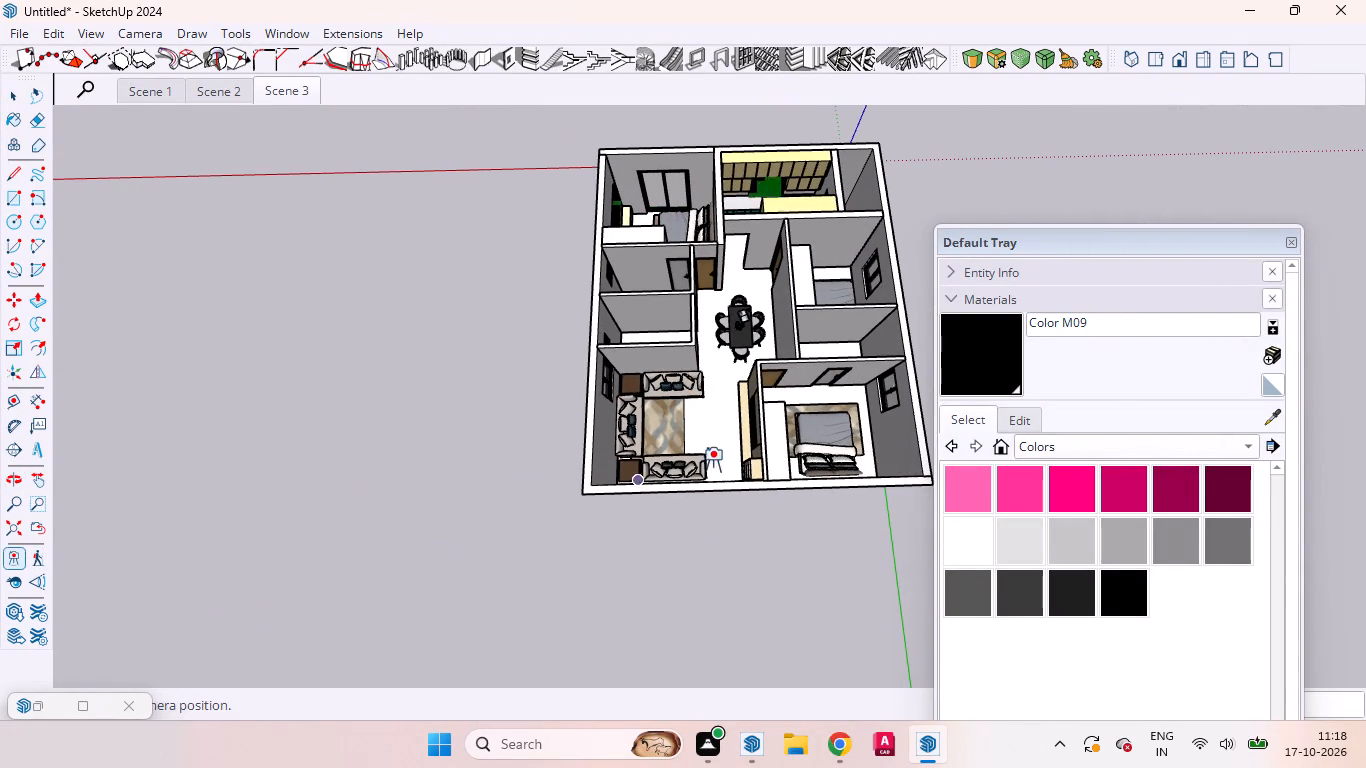
scroll(715, 462, down, 1)
scroll(718, 464, up, 7)
scroll(727, 470, down, 2)
scroll(727, 470, up, 2)
scroll(727, 470, down, 1)
scroll(727, 470, up, 4)
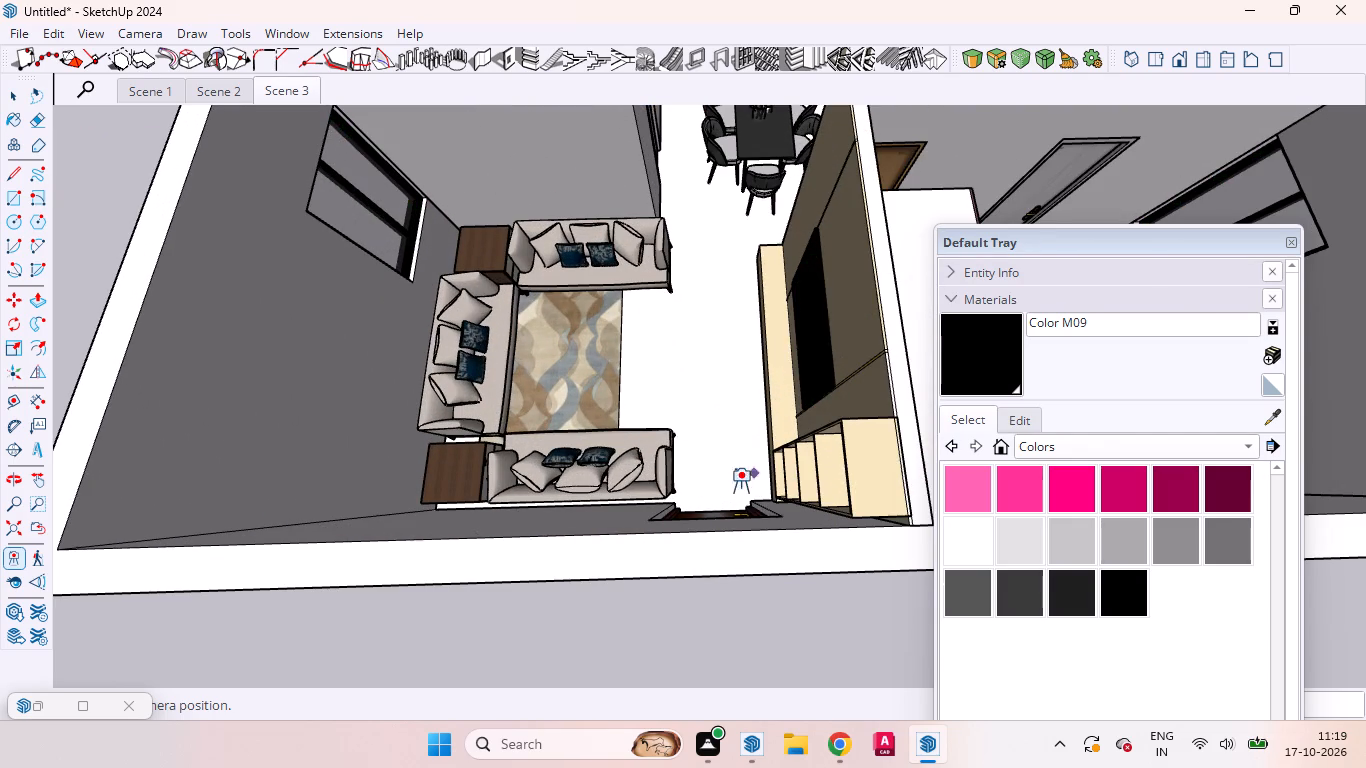
middle_drag(725, 477, 544, 480)
scroll(540, 469, up, 1)
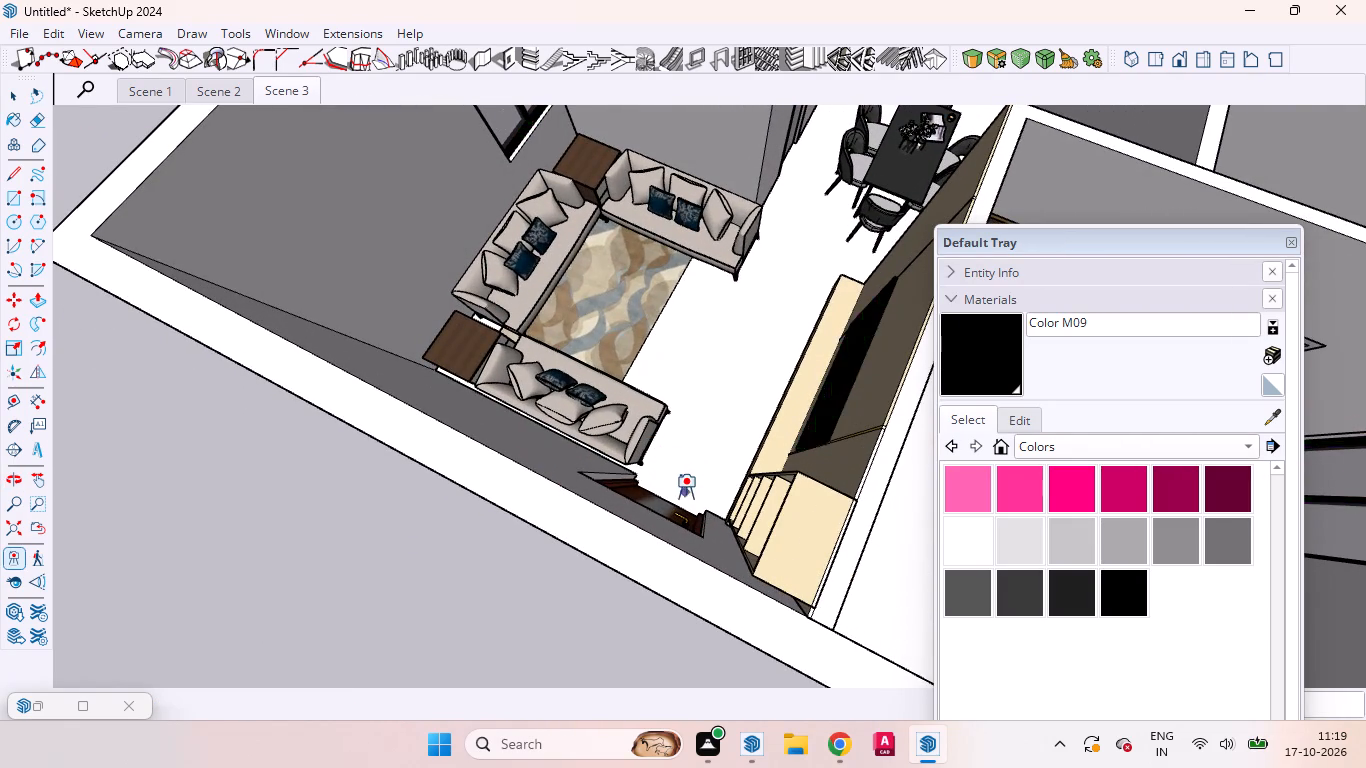
drag(689, 492, 616, 288)
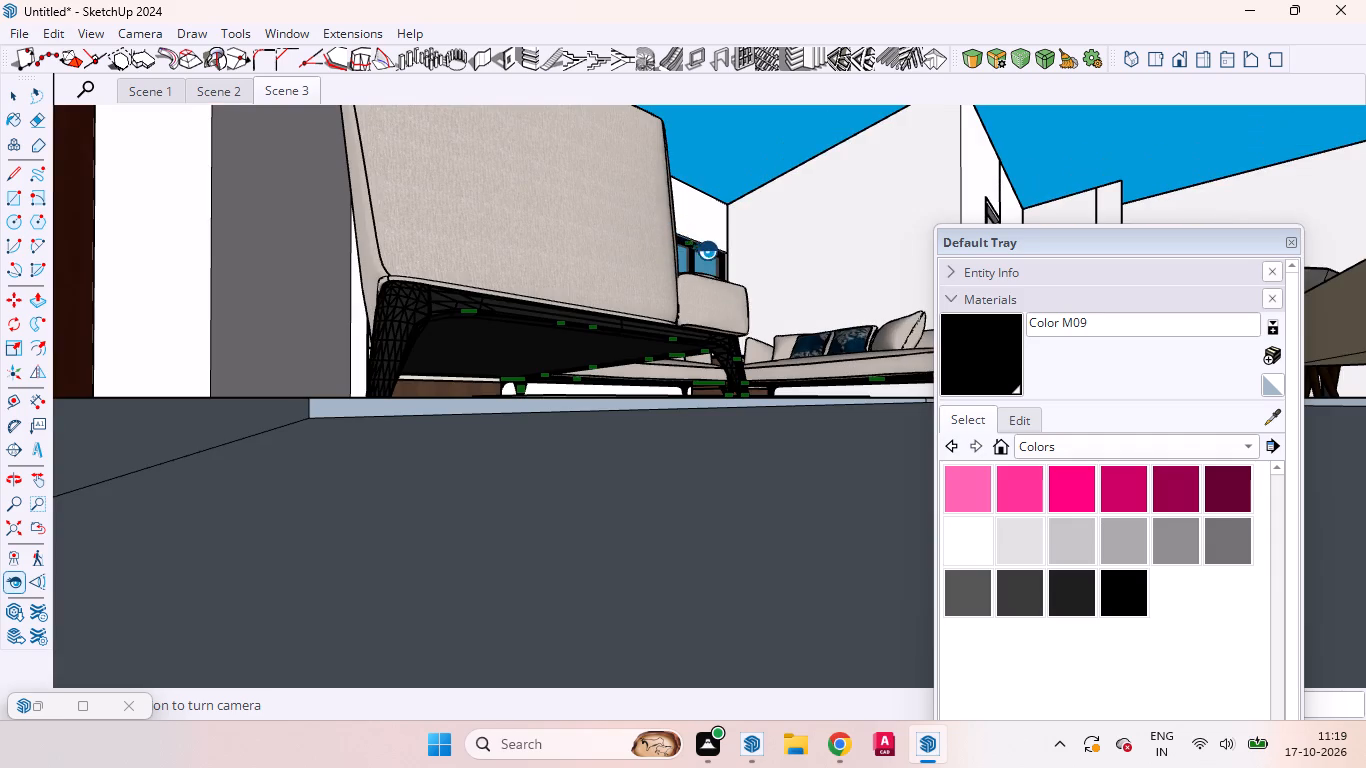
middle_drag(706, 252, 721, 282)
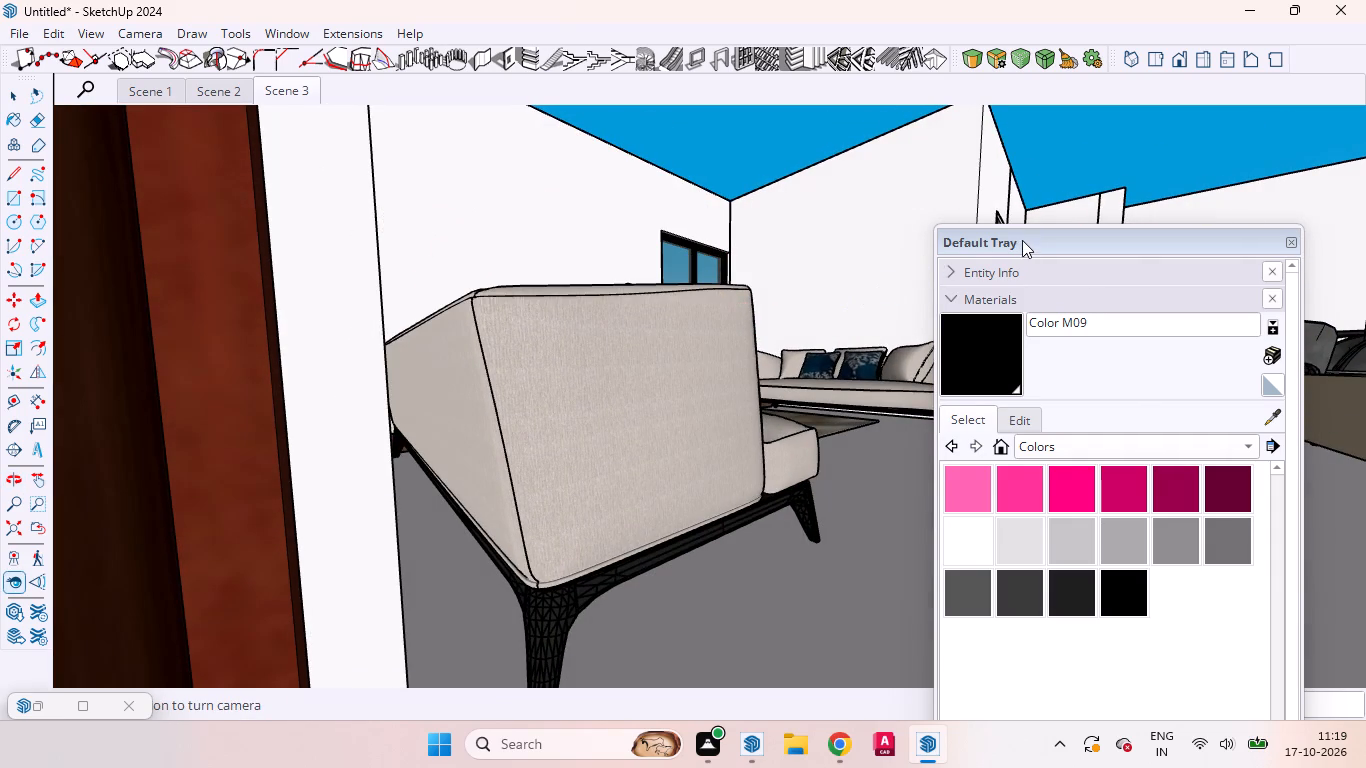
Move the Default Tray clear of the measurement box and set the camera's eye height to 5'.
drag(1022, 240, 679, 639)
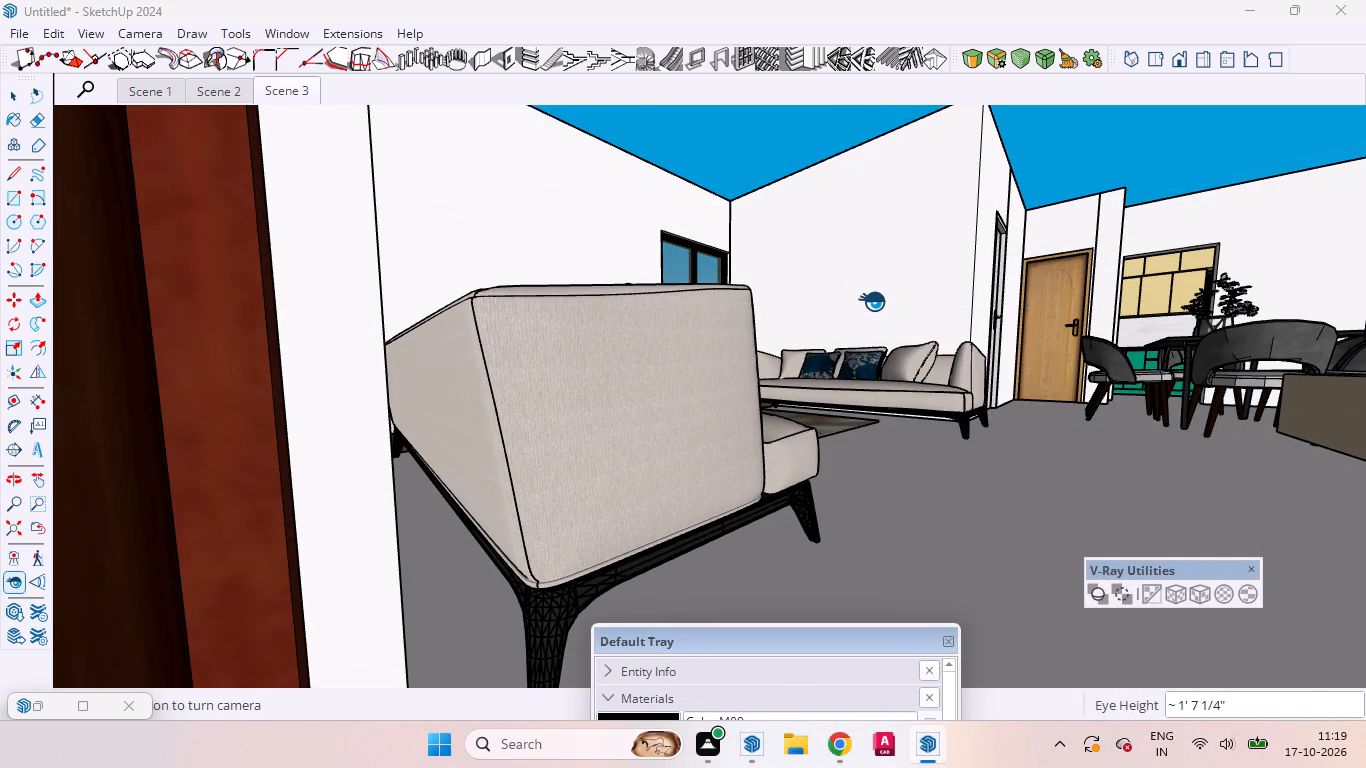
text(5')
key(Return)
click(18, 582)
key(5)
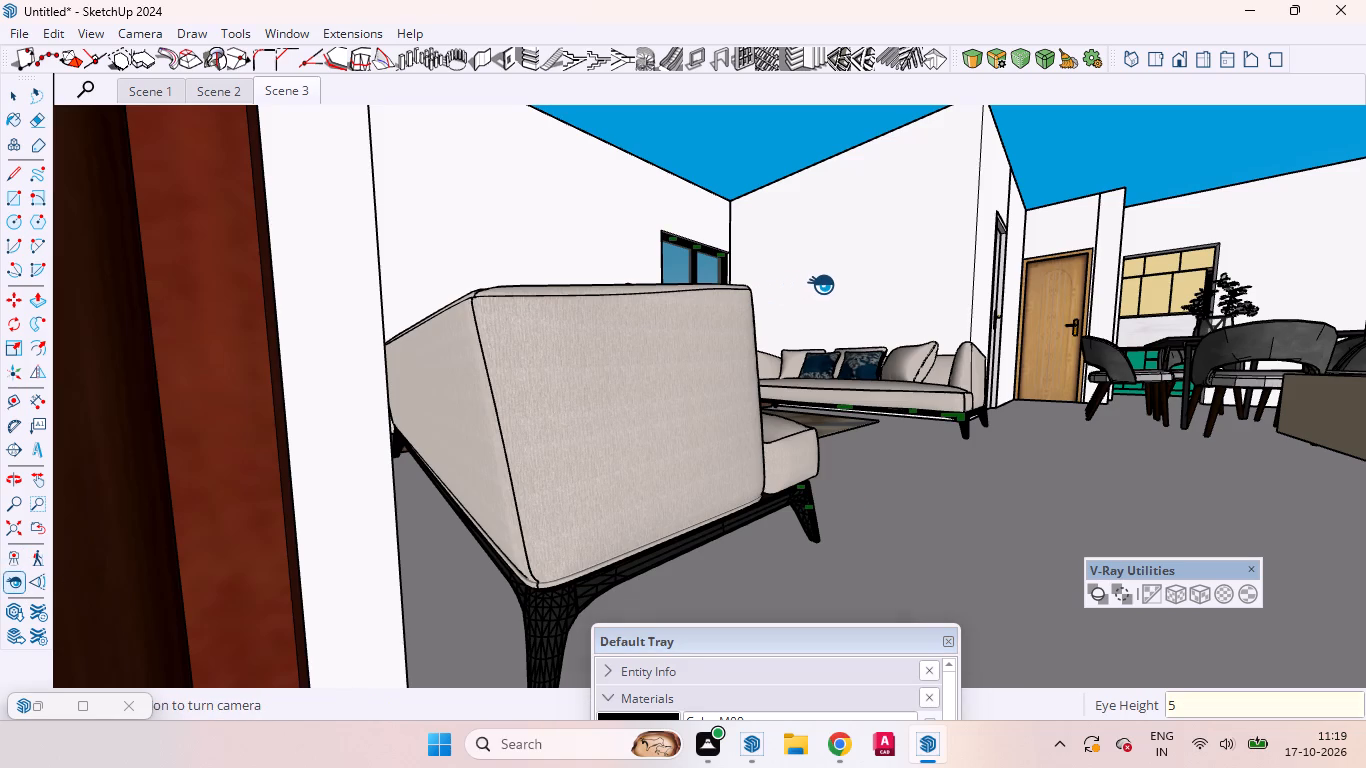
key(apostrophe)
key(Return)
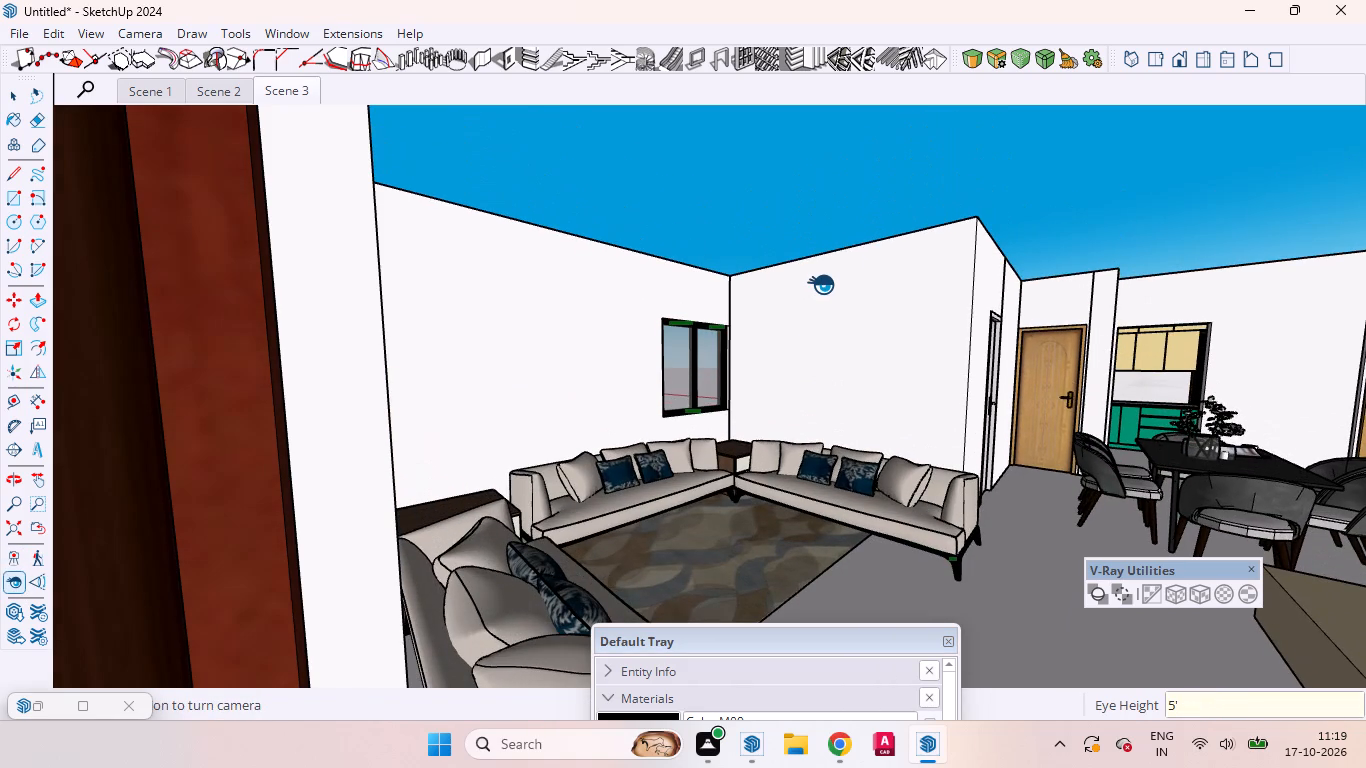
key(space)
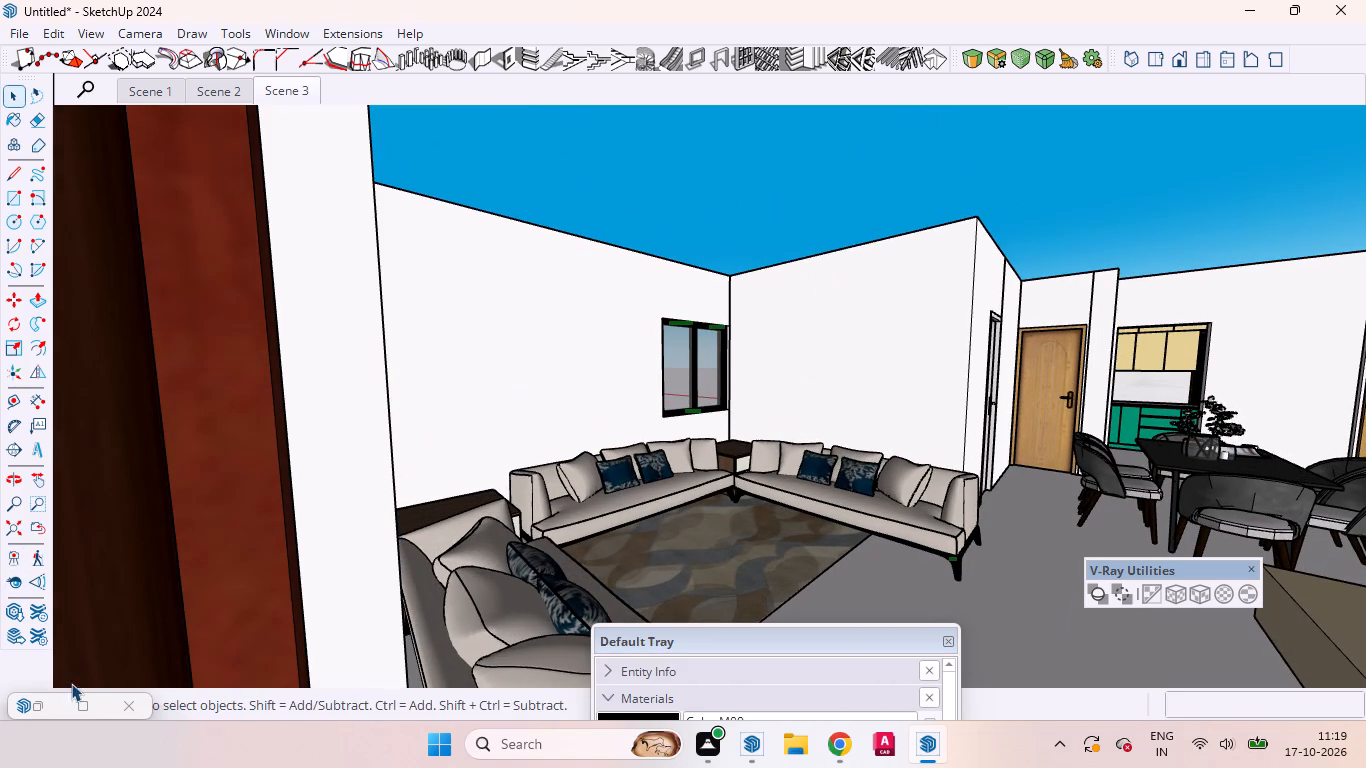
Set the camera's field of view to 45 degrees.
click(14, 498)
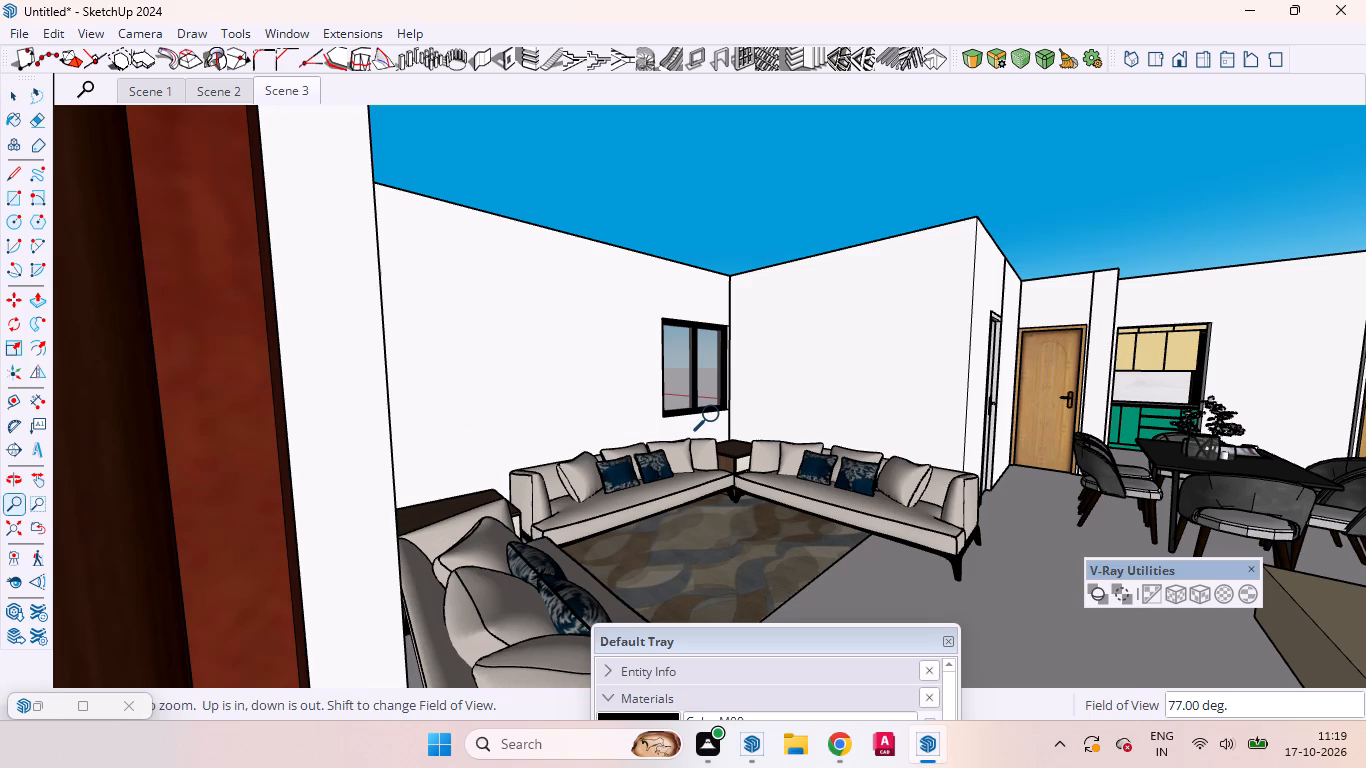
text(45)
key(Return)
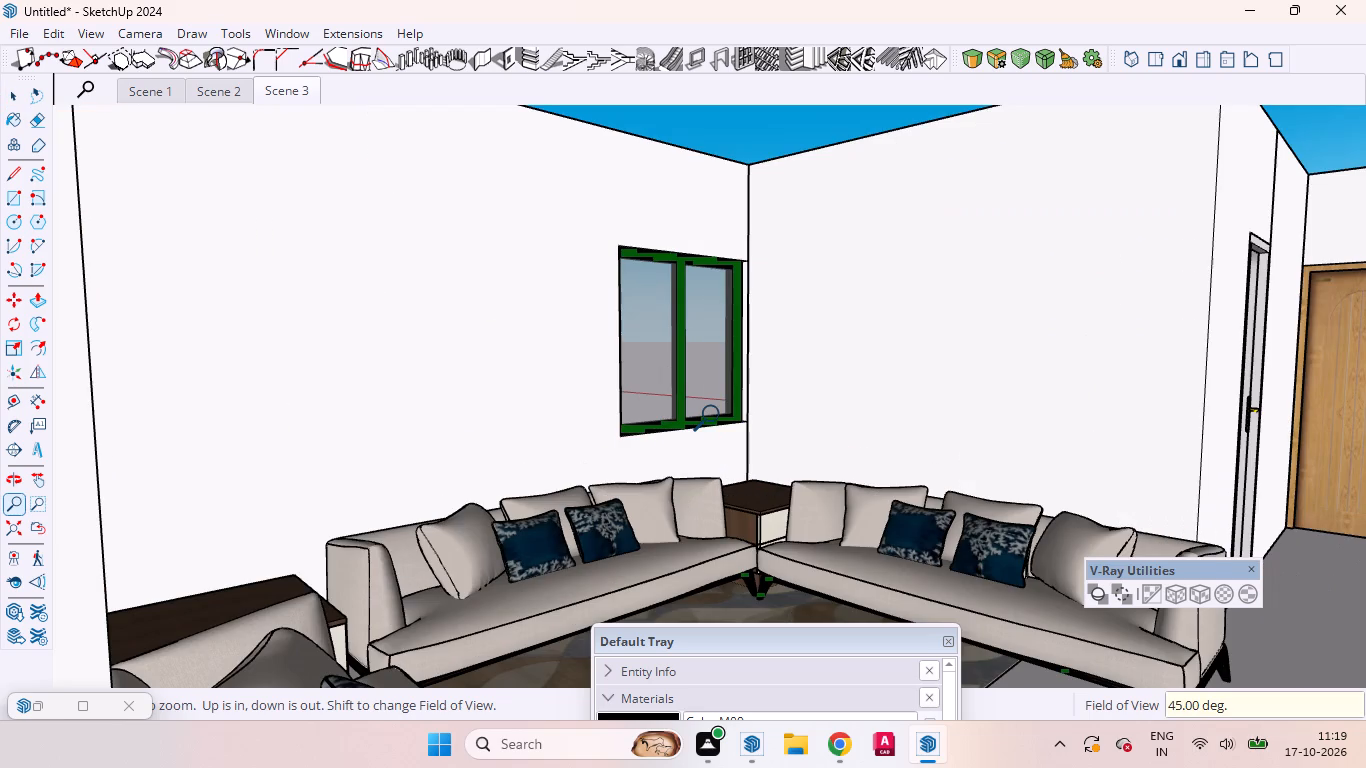
key(space)
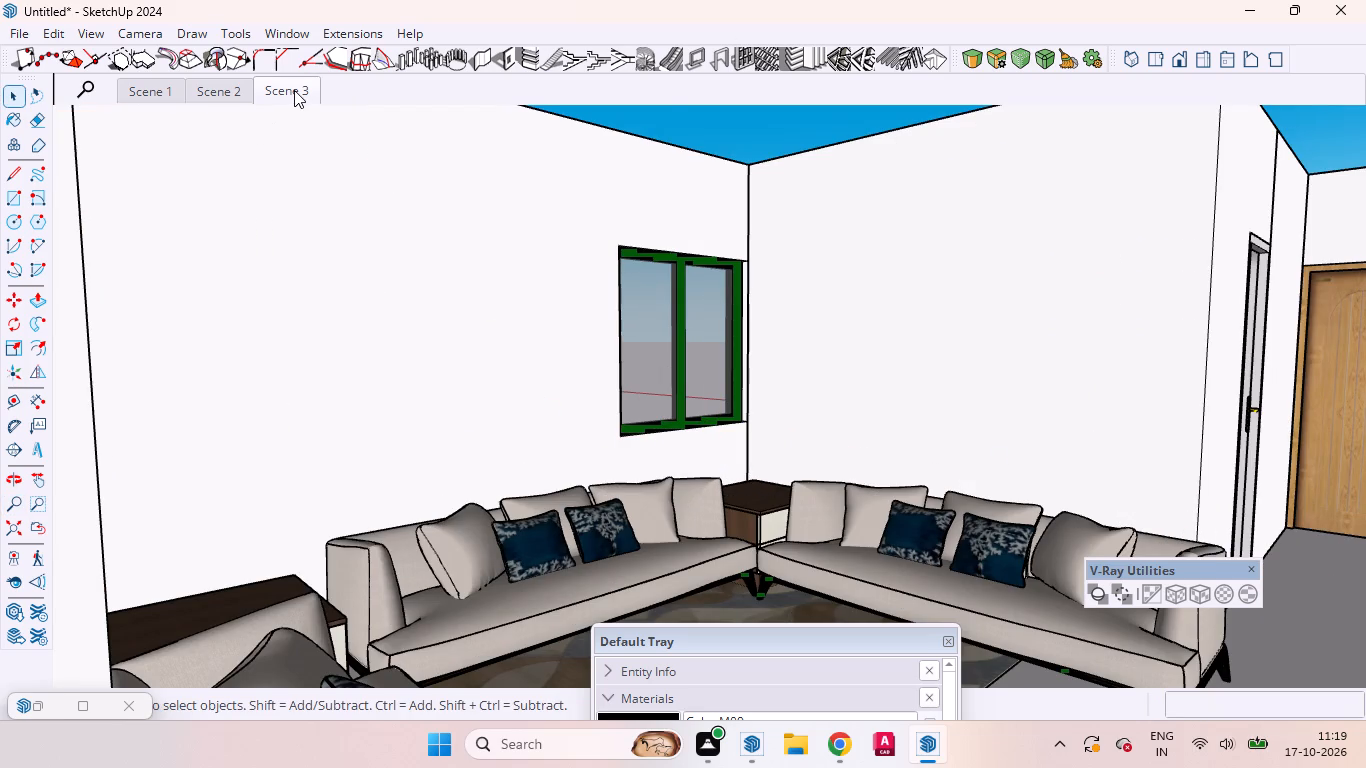
Add a new scene after Scene 1 that stores the current living room view.
right_click(152, 85)
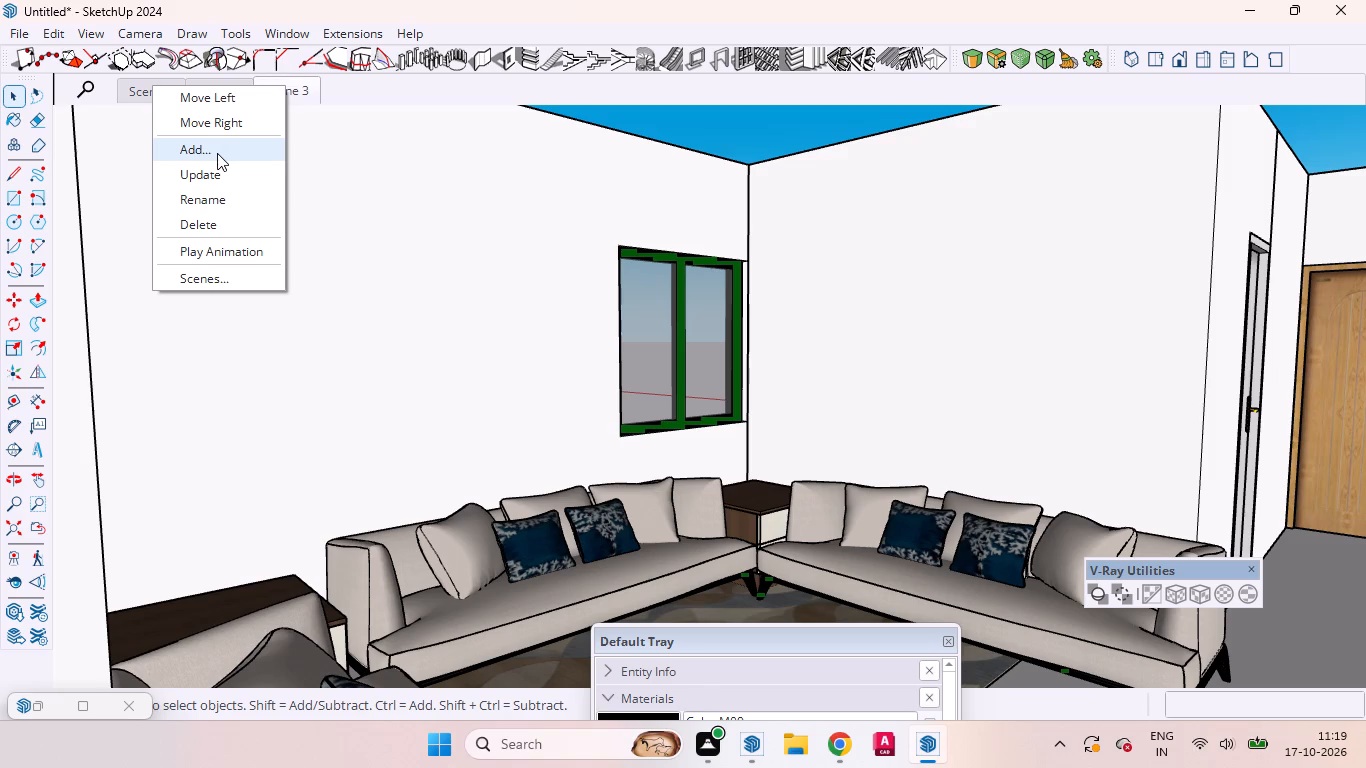
click(217, 151)
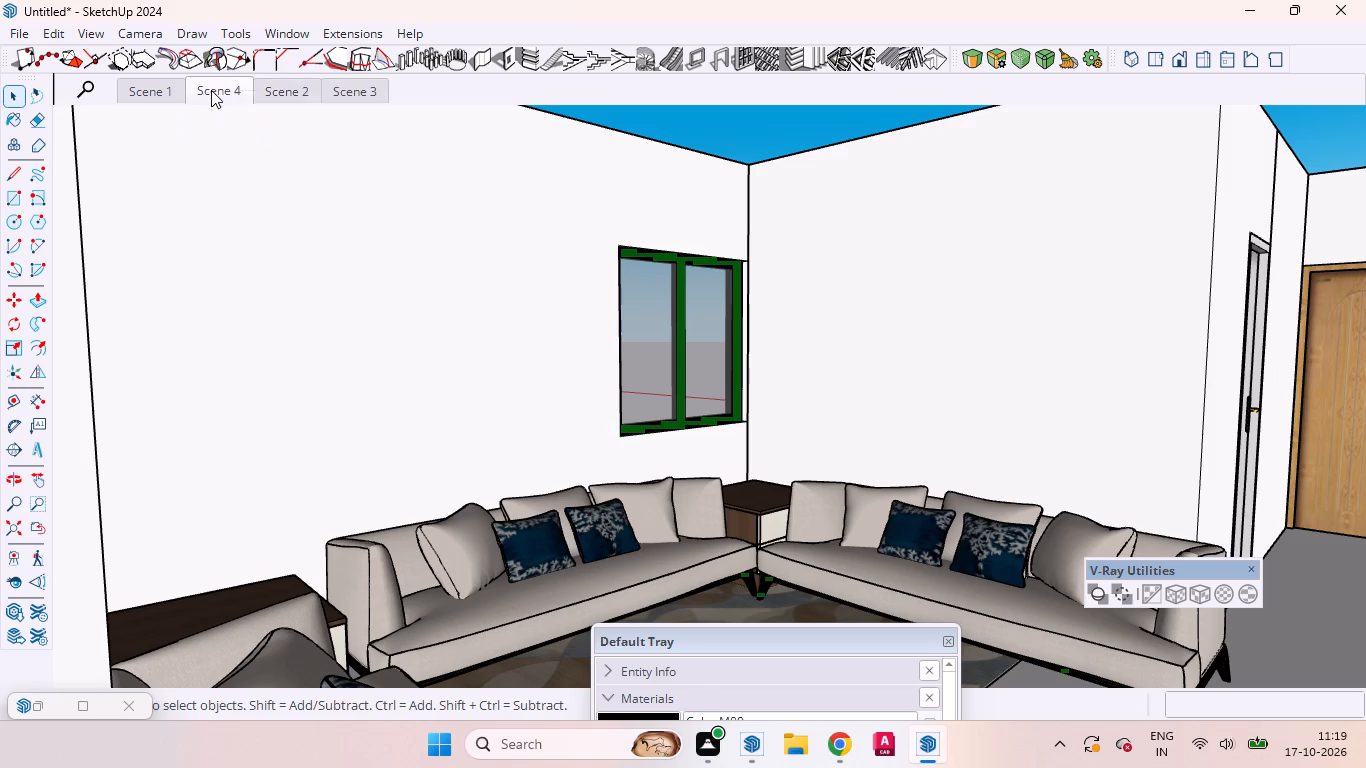
Move Scene 4 ahead of Scene 1 in the scene order.
right_click(211, 90)
click(241, 106)
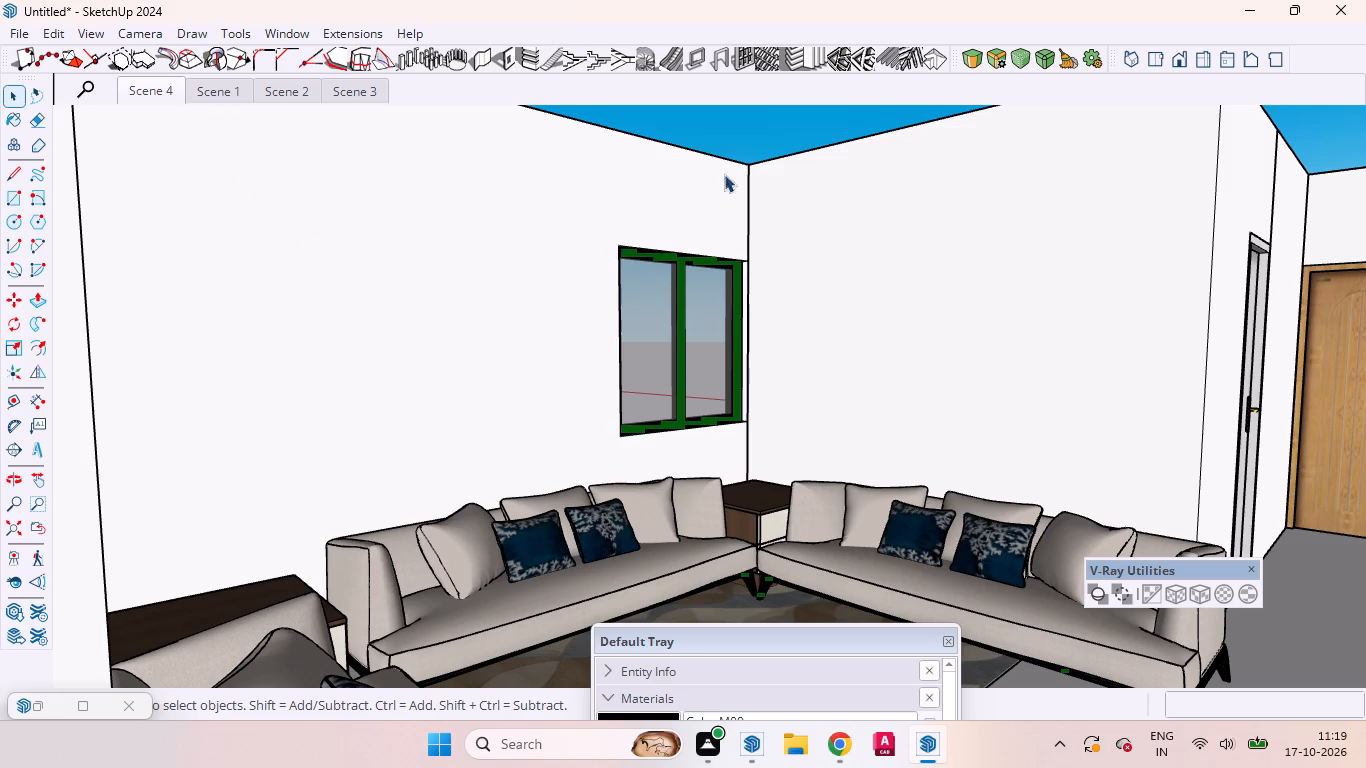
Position the camera on the living room rug between the sofas, looking toward the TV unit.
middle_drag(1012, 300, 1045, 295)
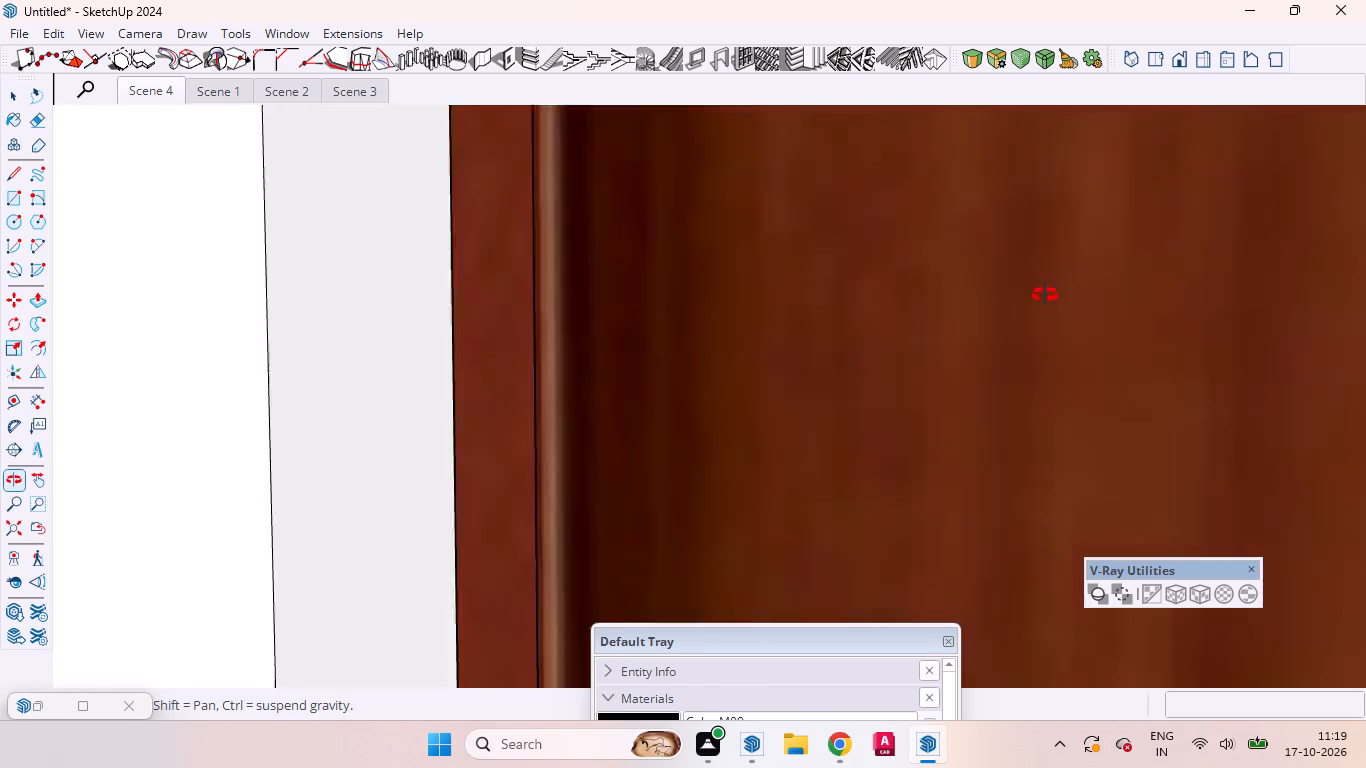
middle_drag(1045, 295, 938, 375)
click(1157, 64)
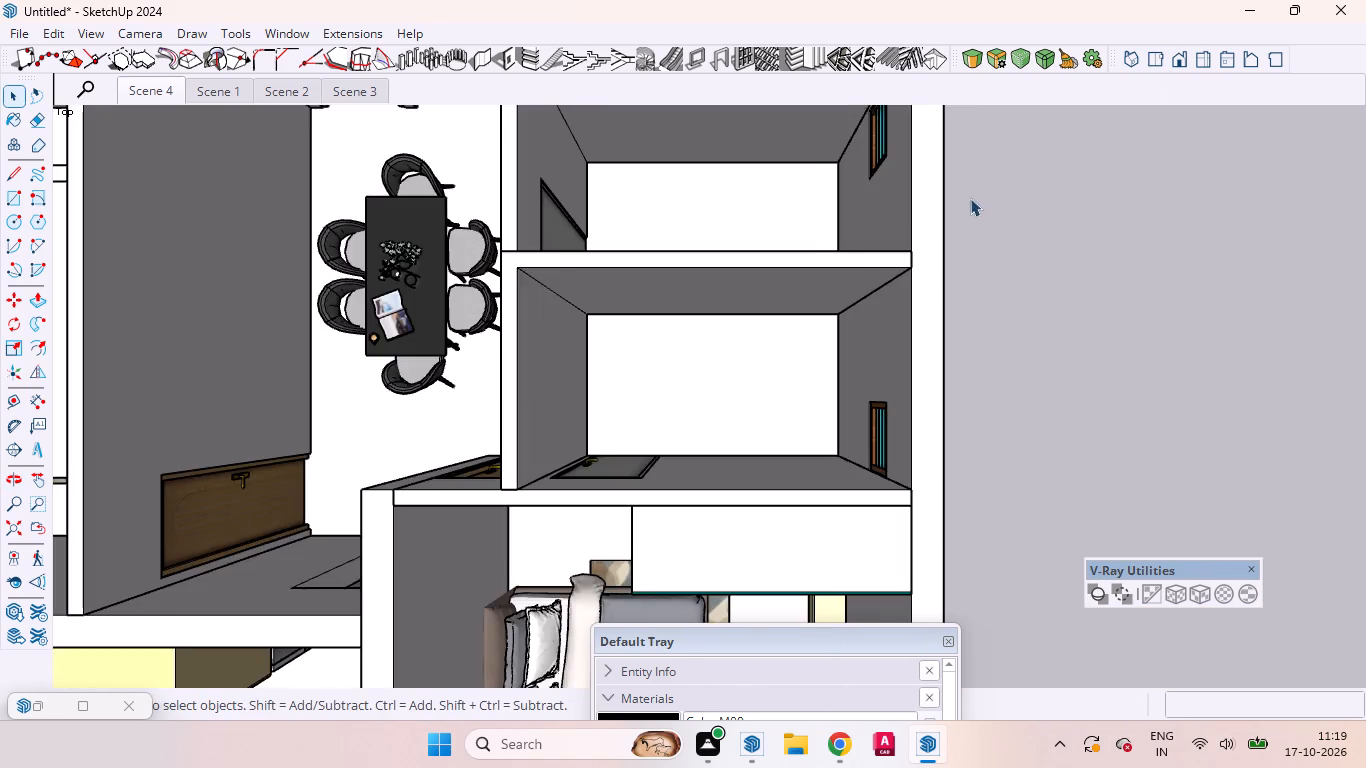
scroll(959, 201, down, 5)
scroll(915, 212, up, 2)
scroll(915, 212, down, 2)
scroll(915, 212, up, 2)
scroll(915, 212, down, 16)
scroll(818, 226, up, 5)
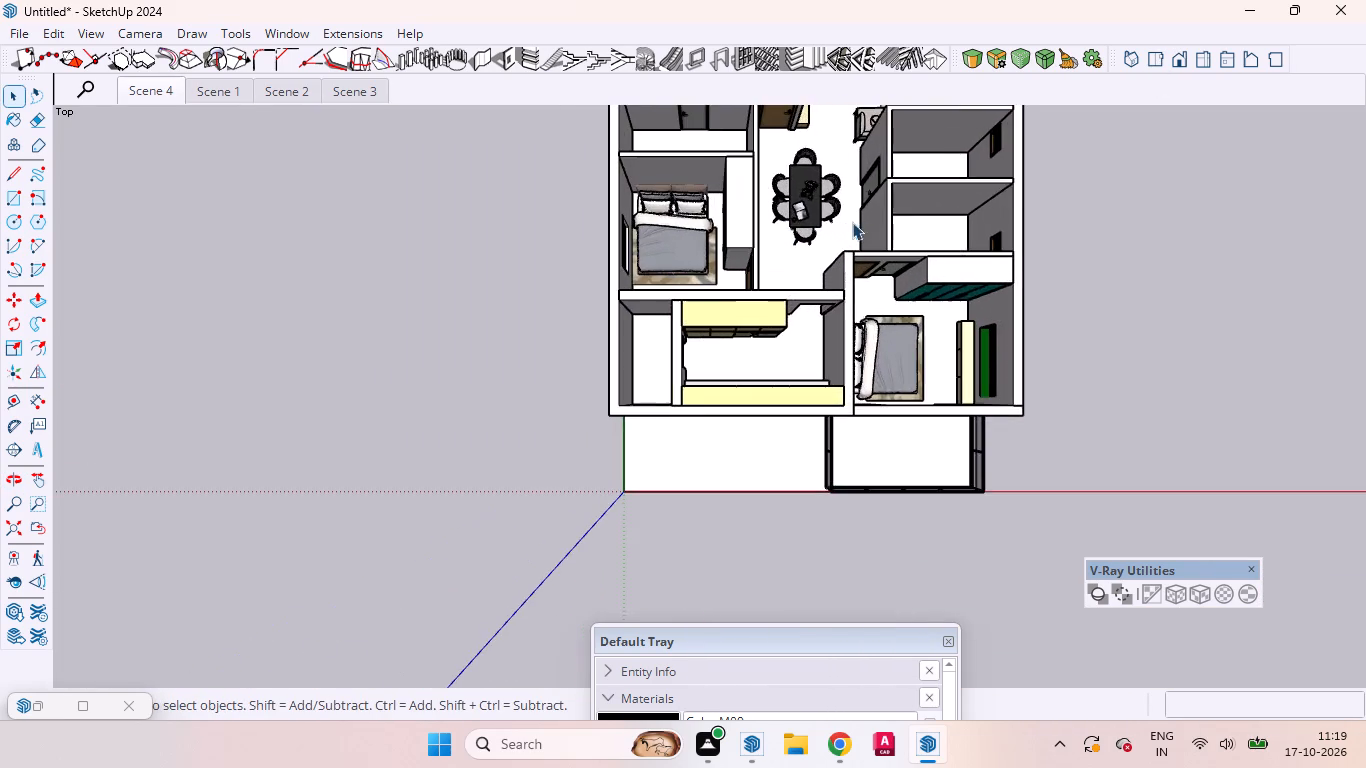
scroll(737, 377, down, 11)
middle_drag(877, 282, 862, 228)
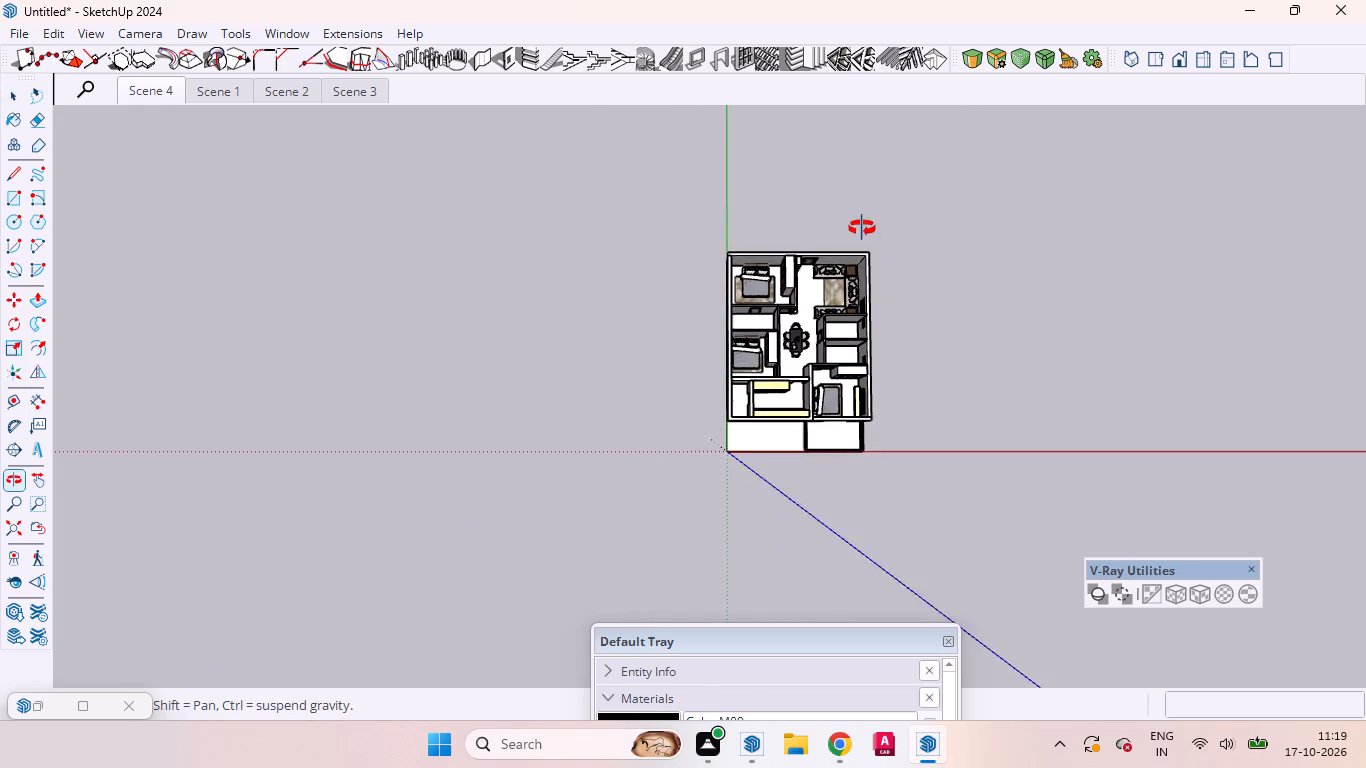
middle_drag(862, 228, 987, 192)
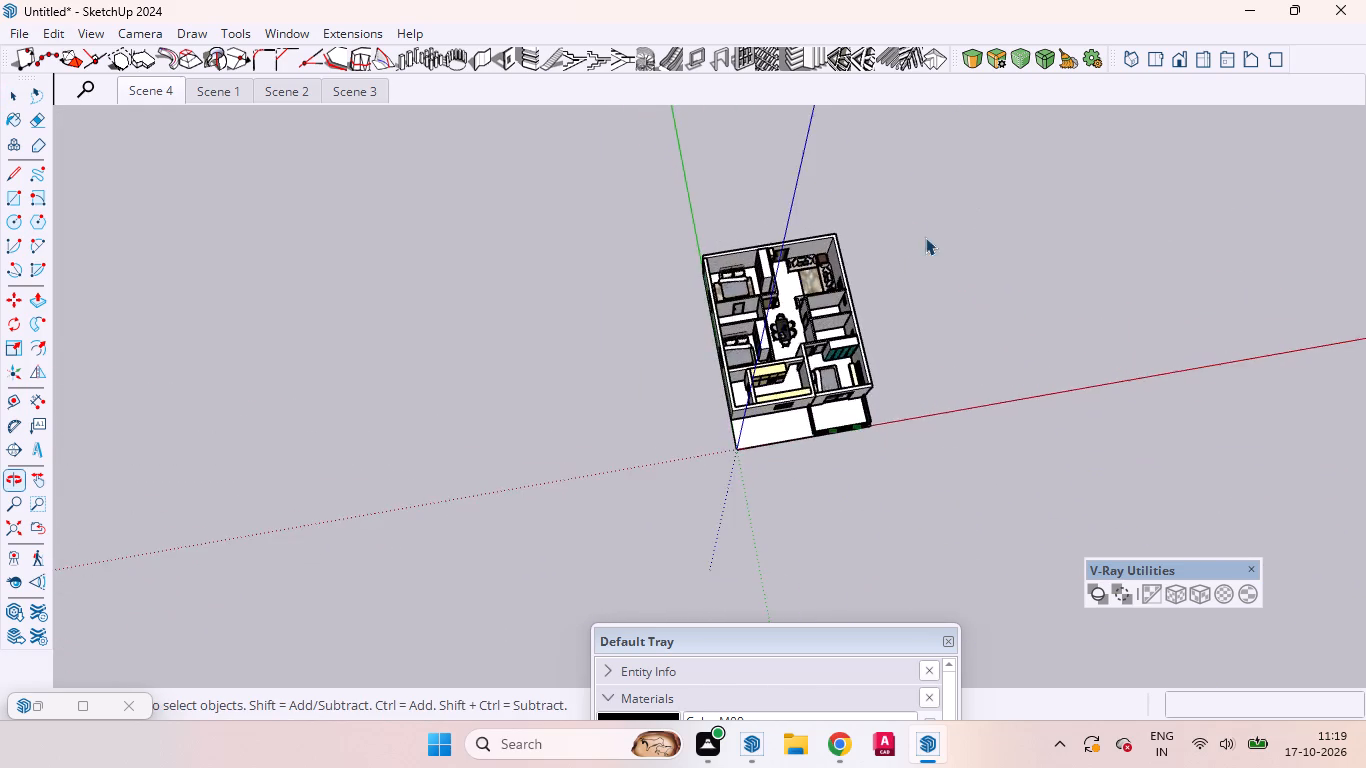
scroll(889, 272, up, 10)
middle_drag(926, 333, 260, 188)
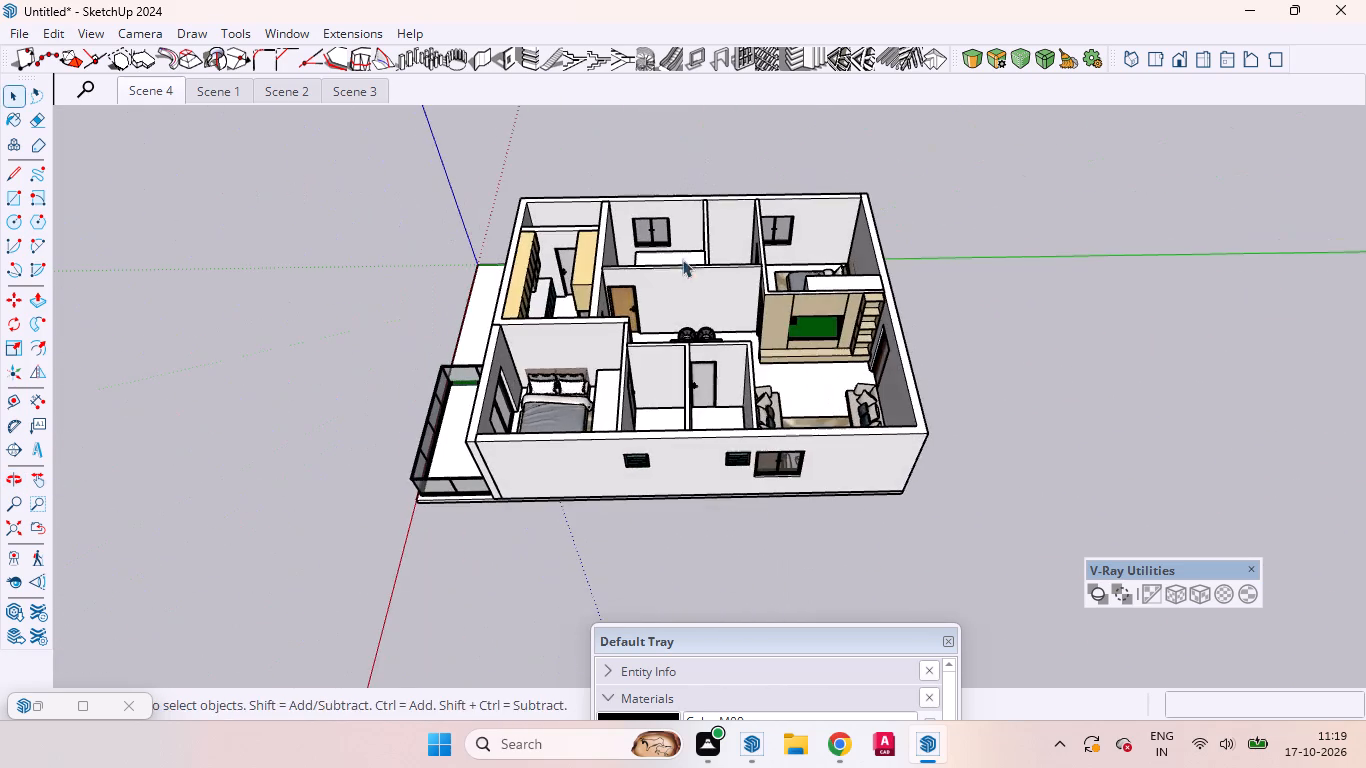
middle_drag(945, 340, 779, 359)
scroll(850, 398, up, 5)
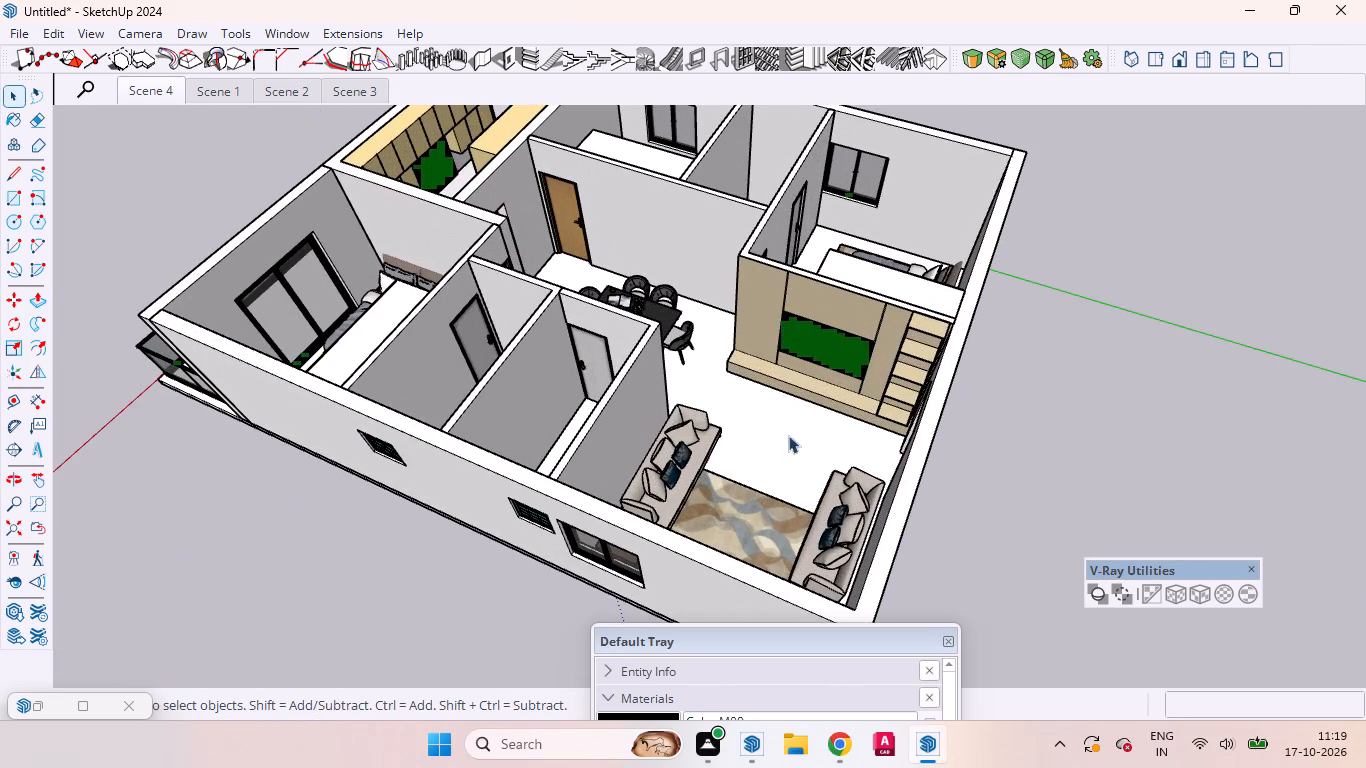
middle_drag(823, 444, 904, 495)
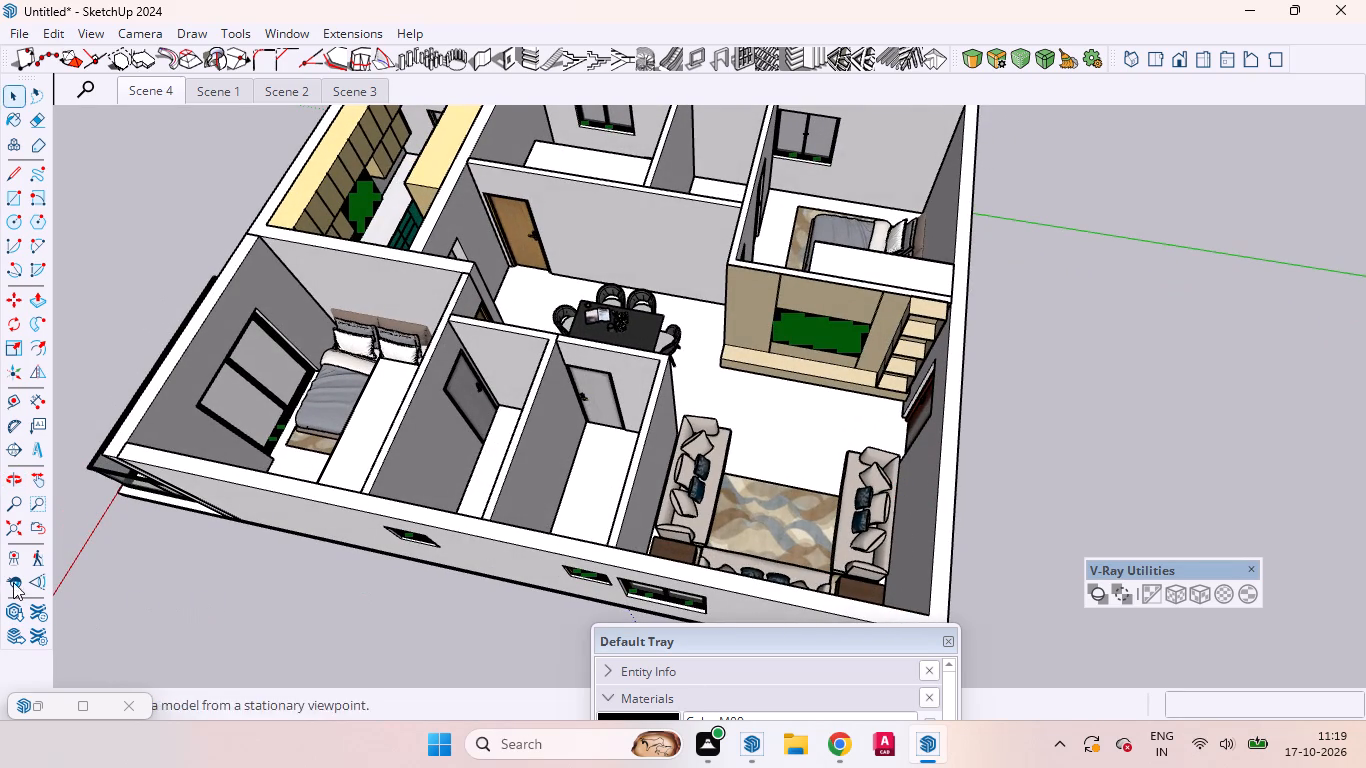
click(9, 559)
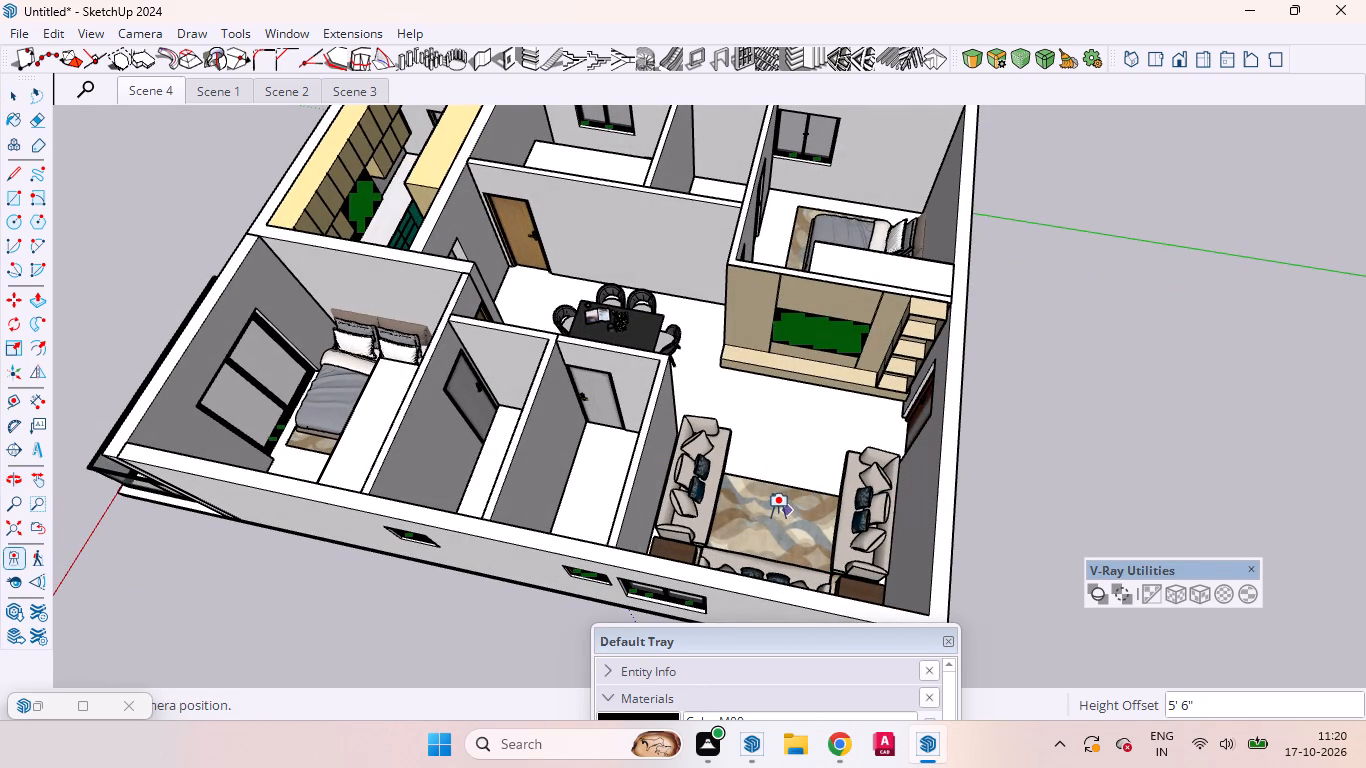
middle_drag(978, 364, 1011, 366)
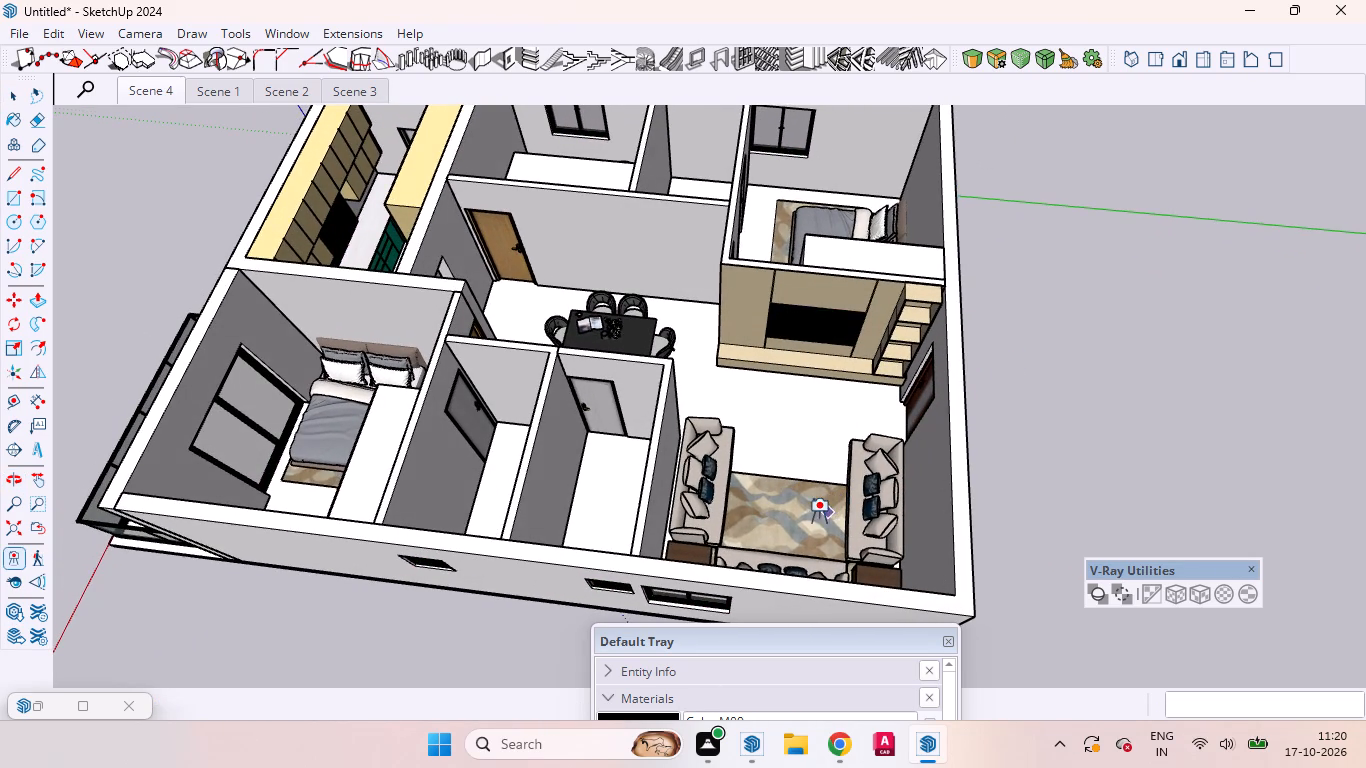
scroll(898, 486, up, 1)
middle_drag(900, 486, 928, 486)
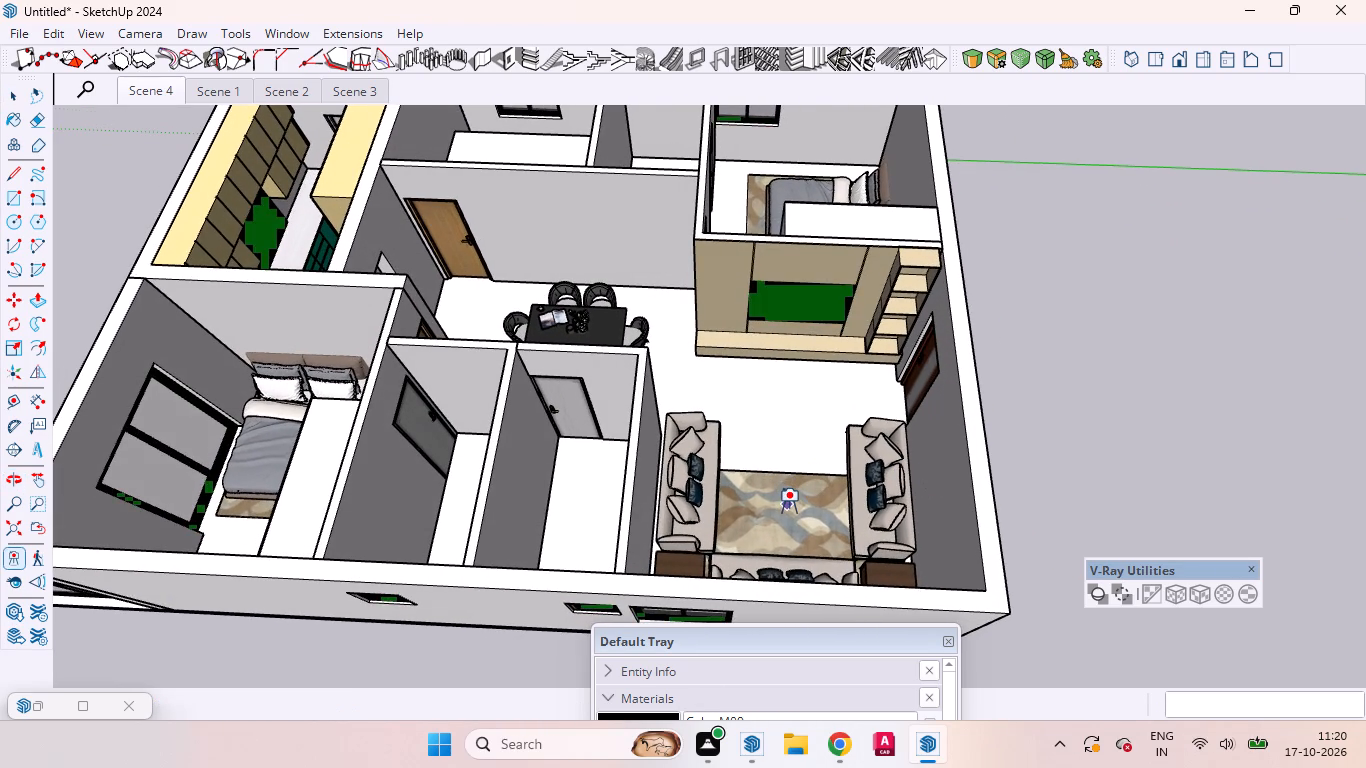
click(790, 506)
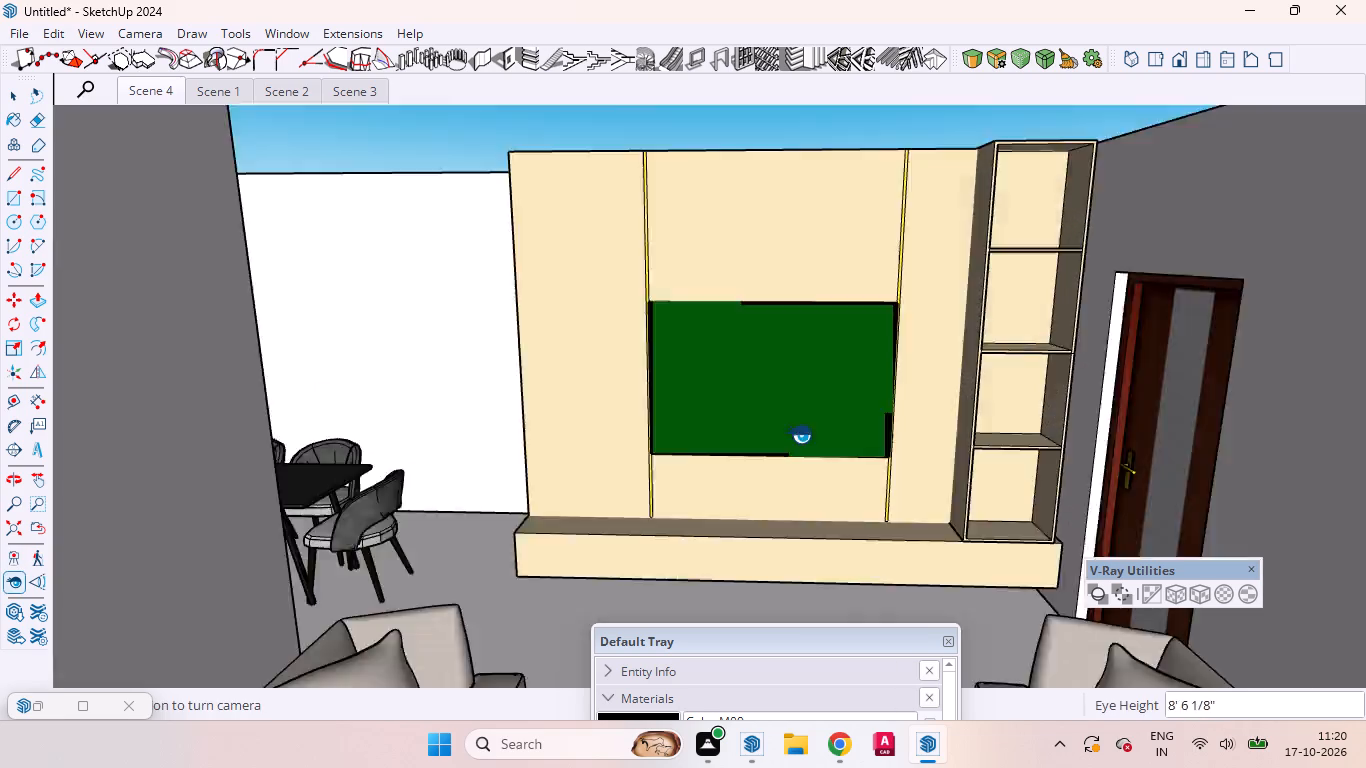
Set the camera's eye height to 5'.
key(5)
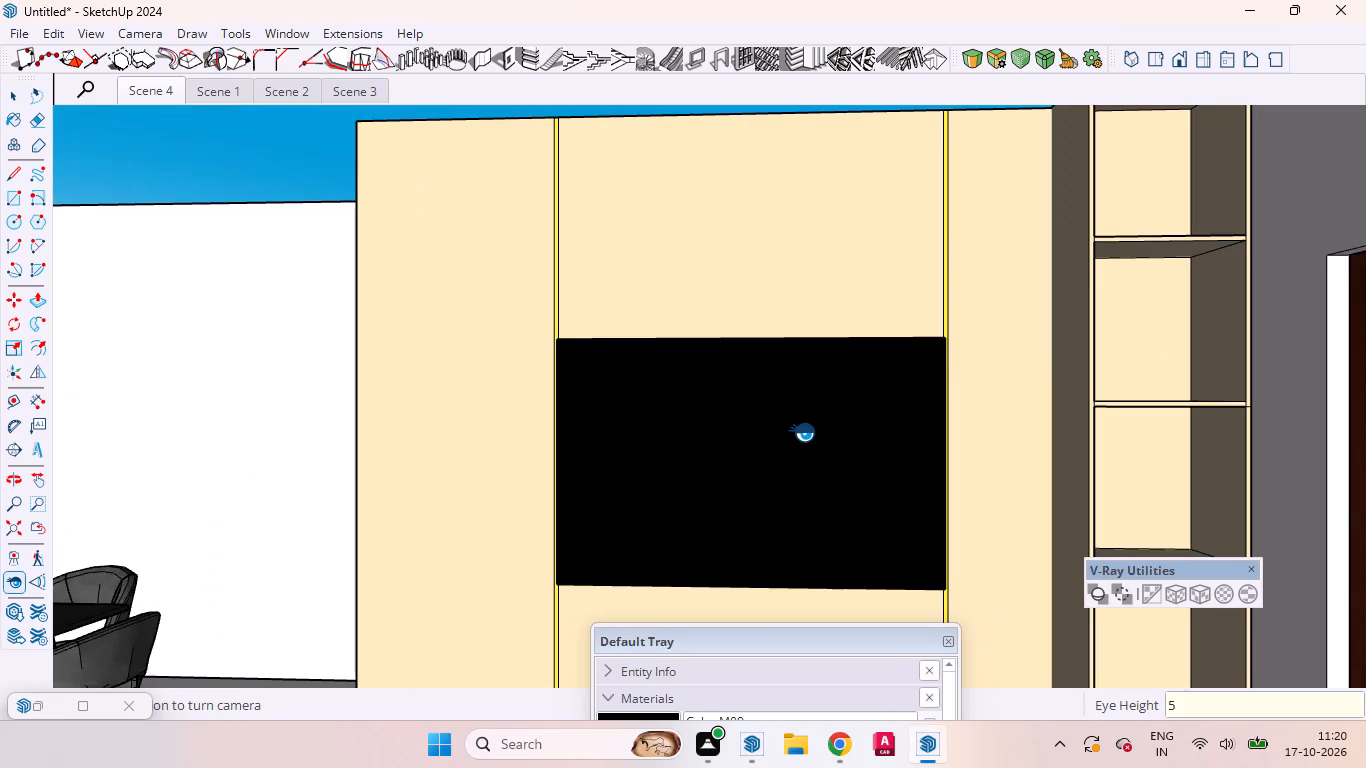
key(apostrophe)
key(Return)
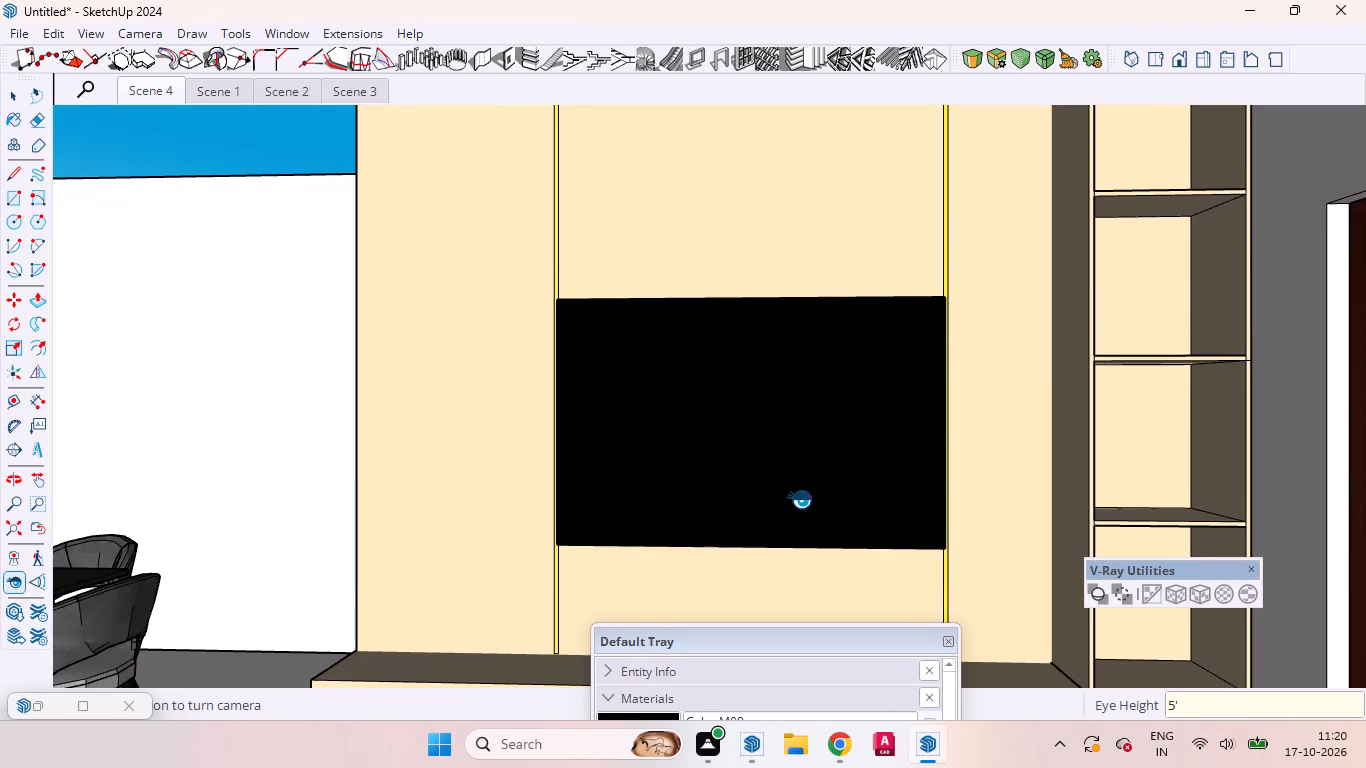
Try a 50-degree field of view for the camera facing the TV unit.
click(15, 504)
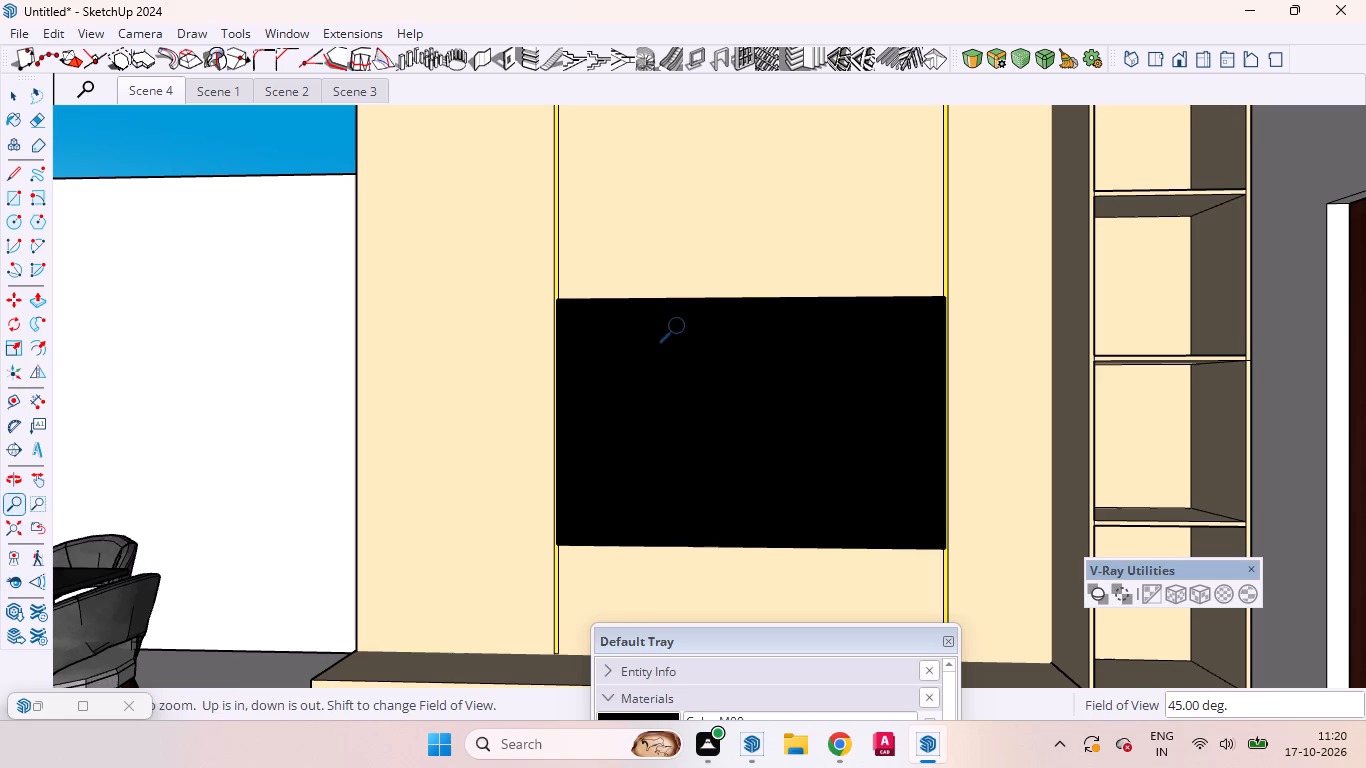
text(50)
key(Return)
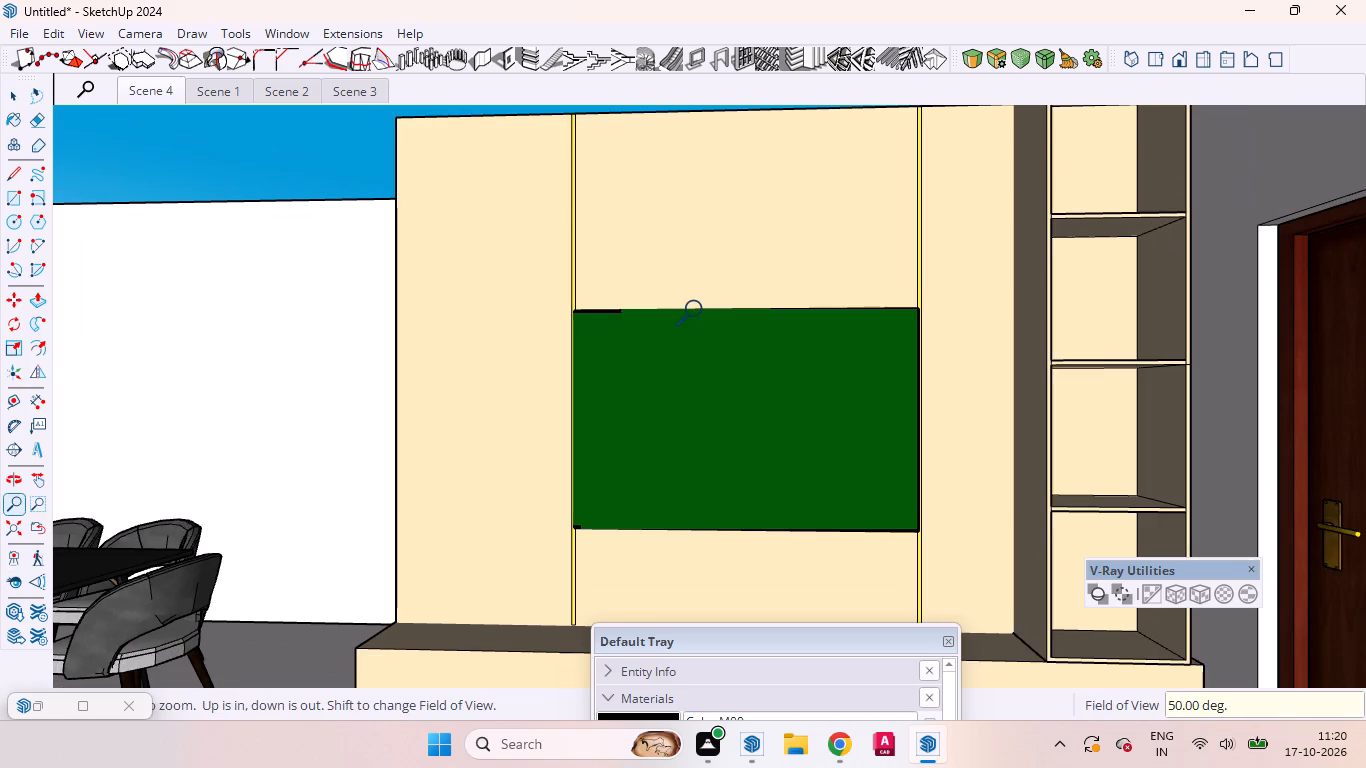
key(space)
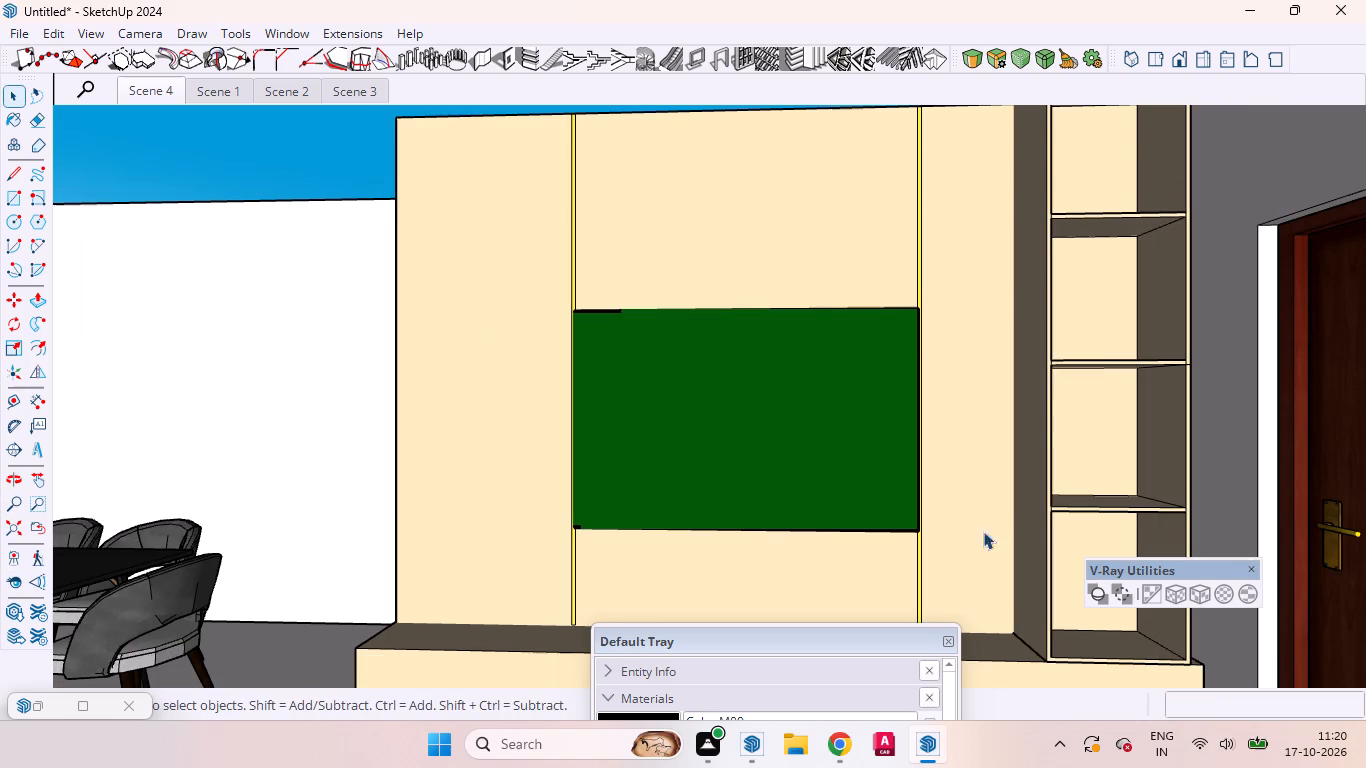
Set the camera's field of view to 53 degrees.
text(53)
key(Return)
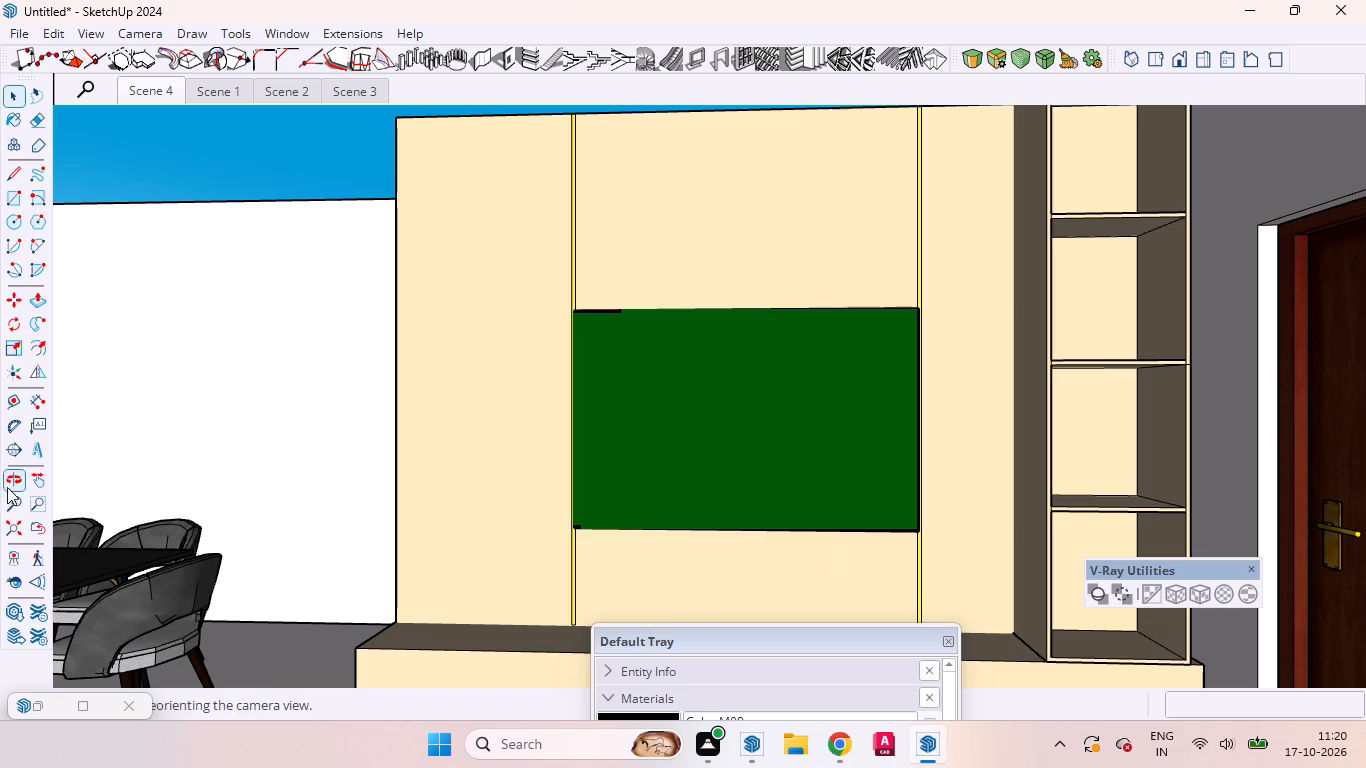
click(13, 504)
text(53)
key(Return)
key(space)
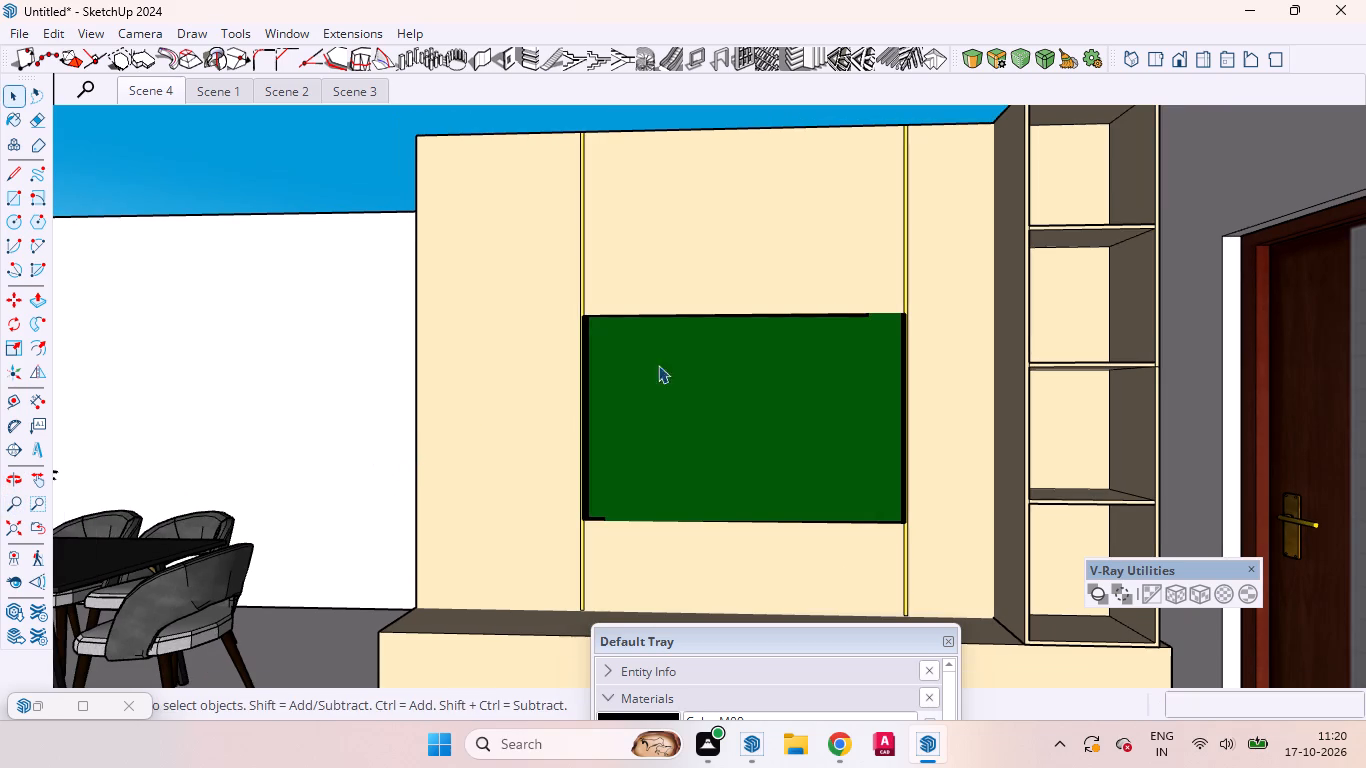
Add a new scene after Scene 4 that stores the current TV unit view.
right_click(148, 89)
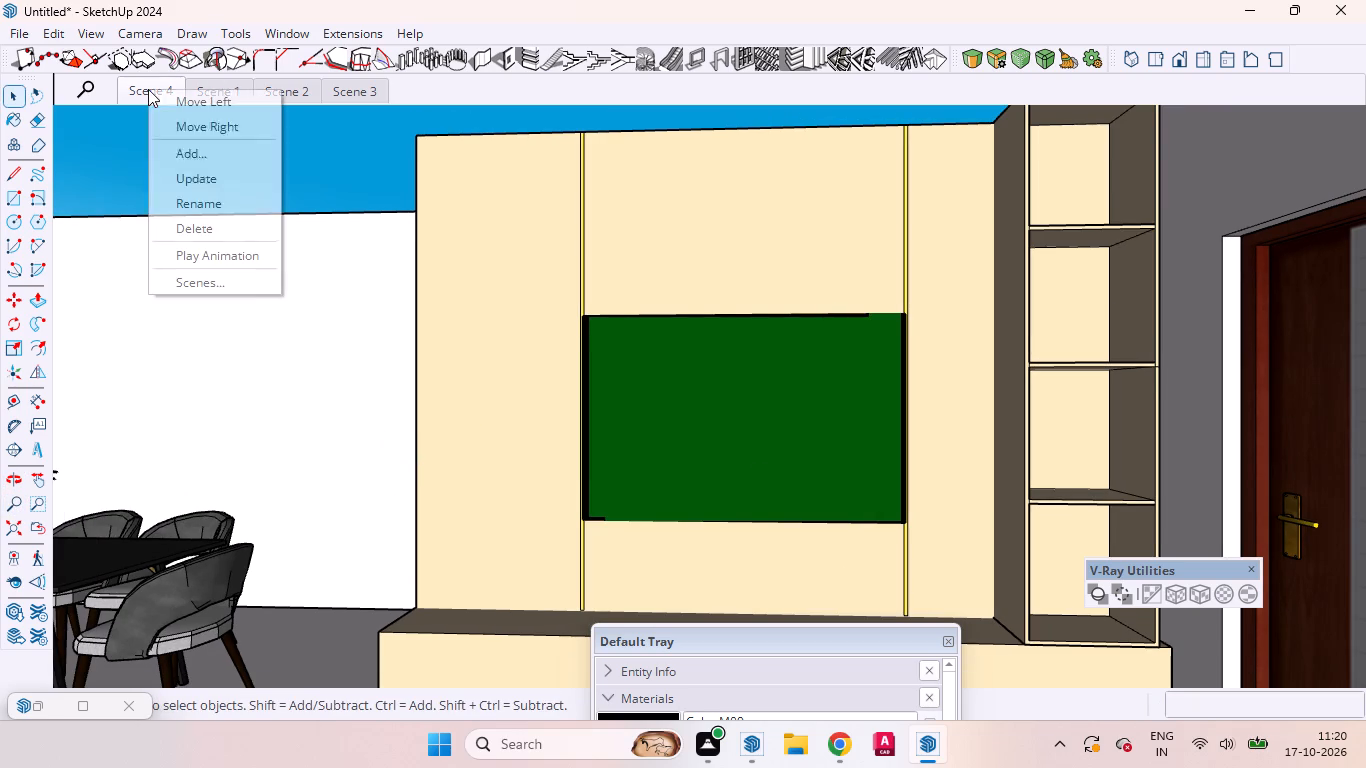
click(202, 155)
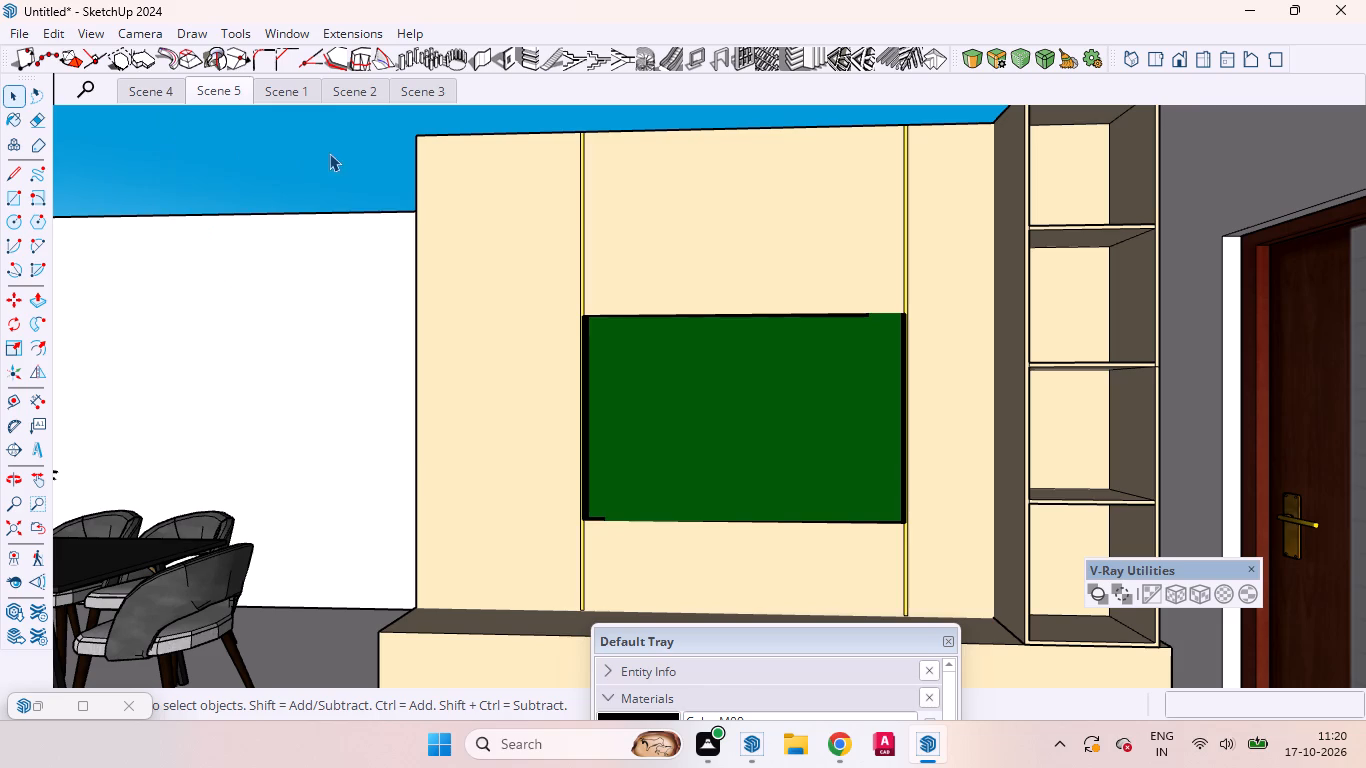
Switch back and forth between Scene 4 and Scene 5 to compare the two living room views.
right_click(223, 89)
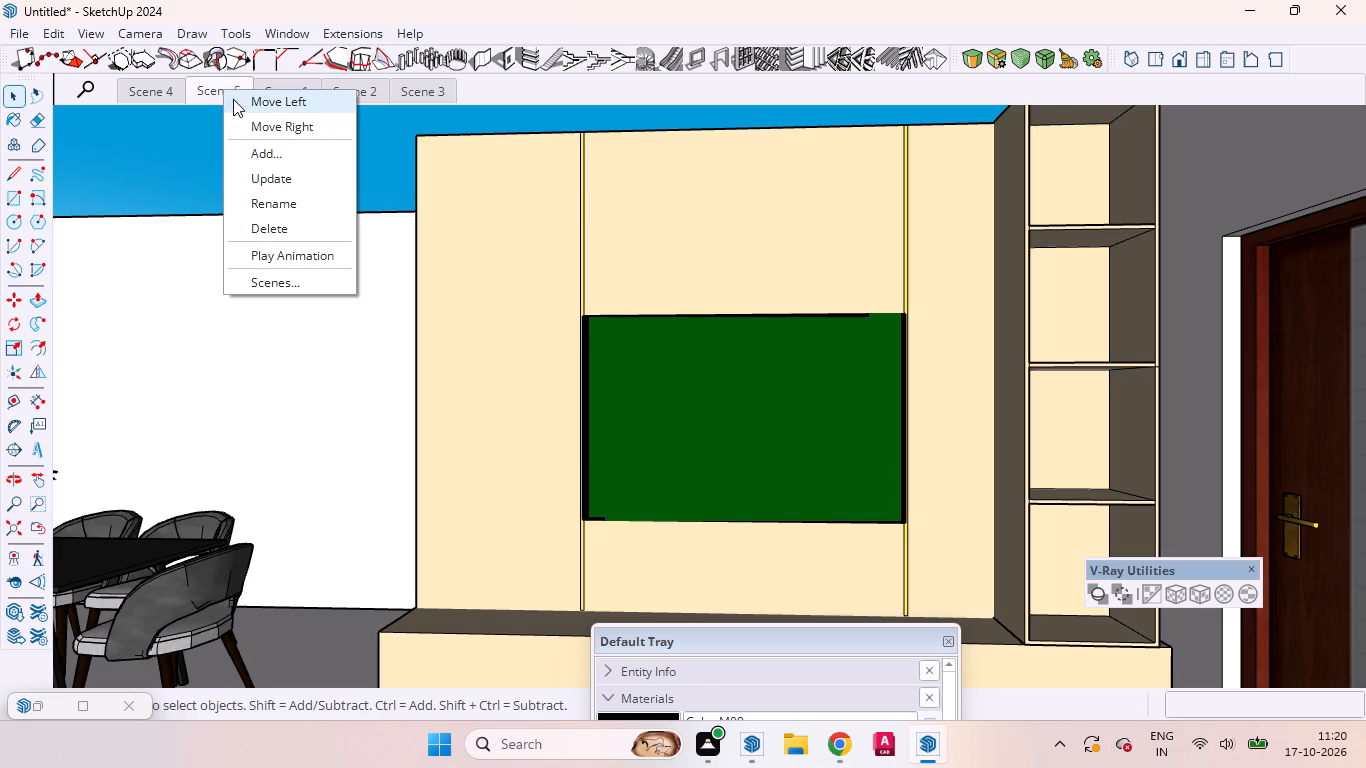
click(156, 92)
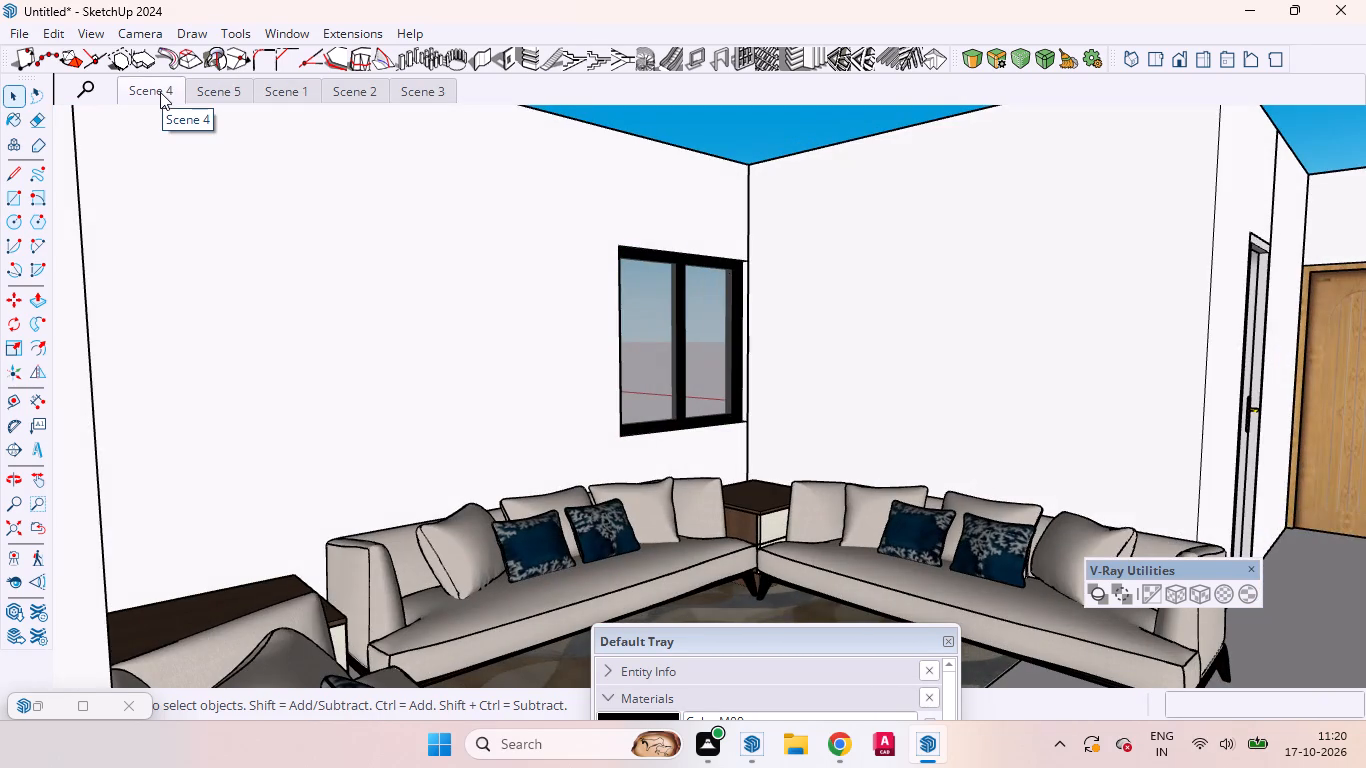
click(199, 88)
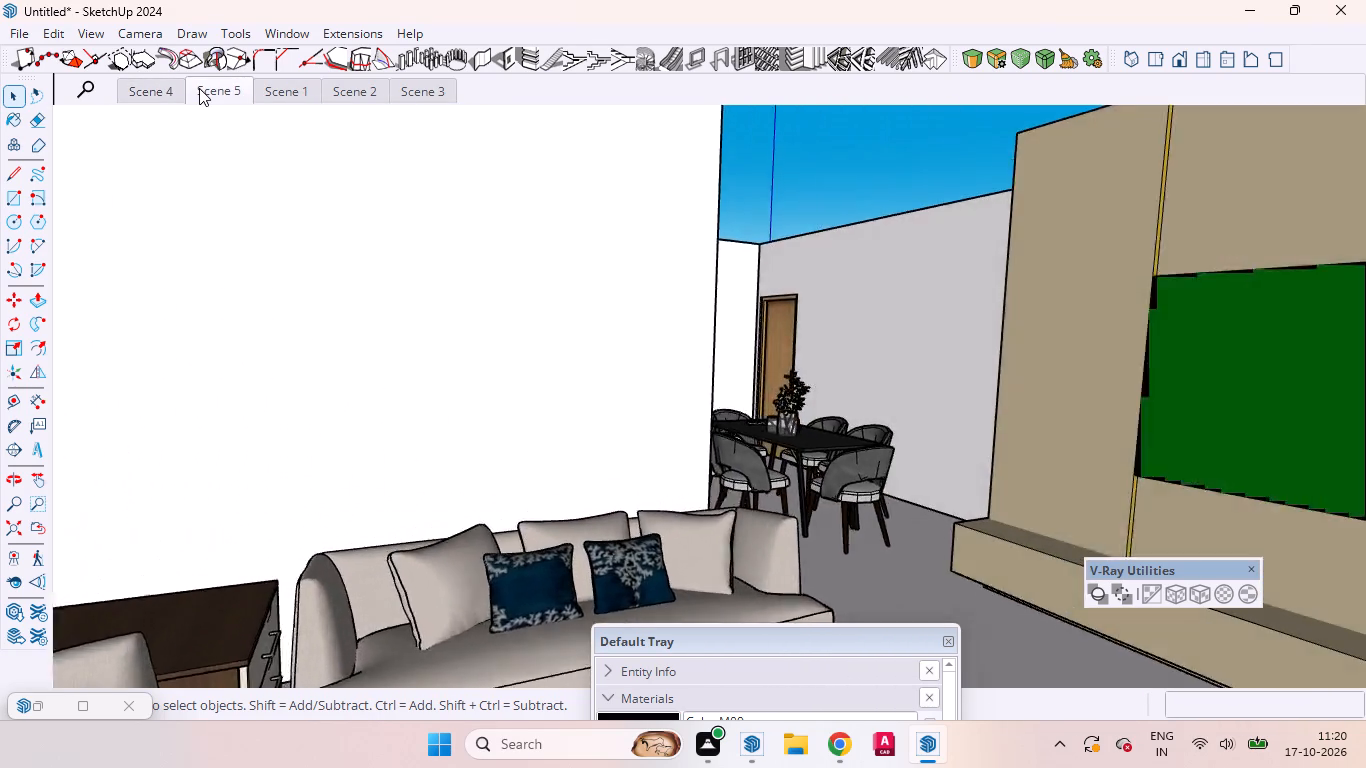
click(175, 90)
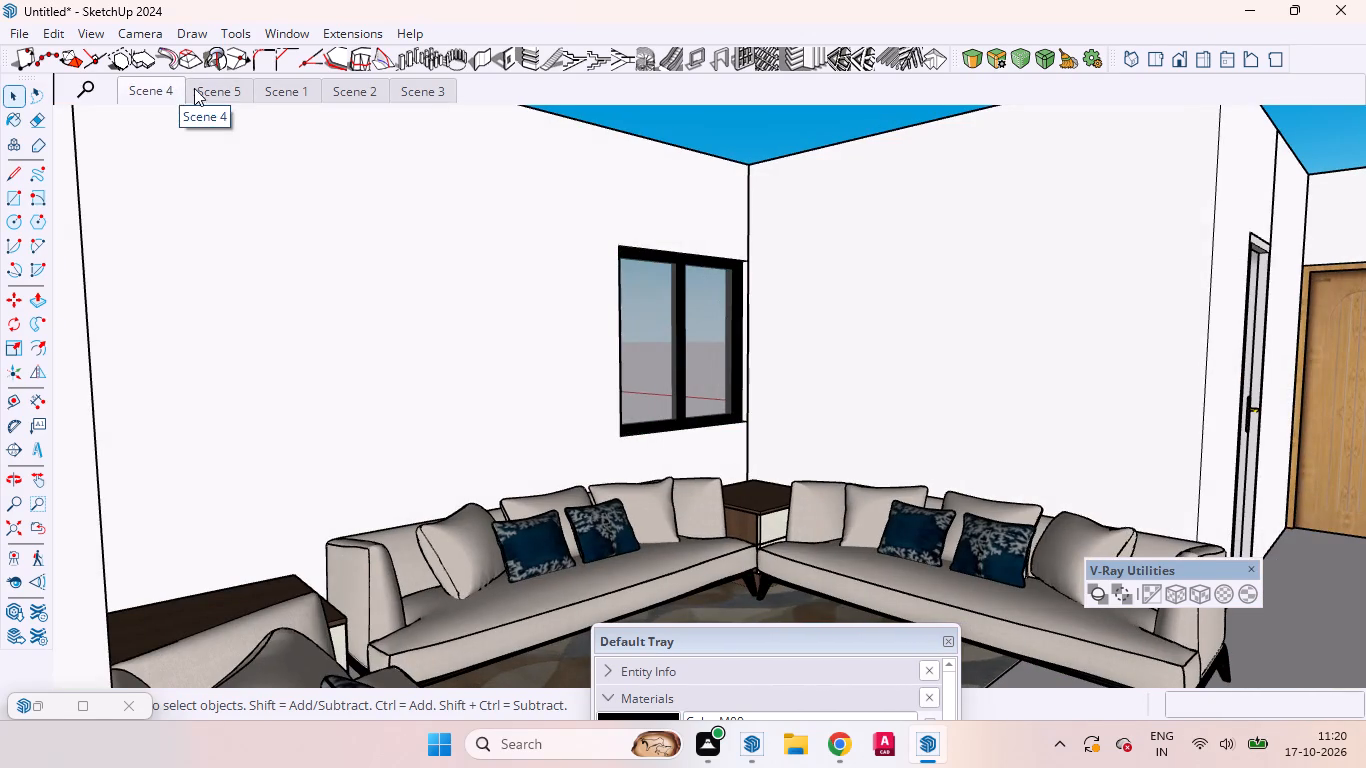
click(210, 86)
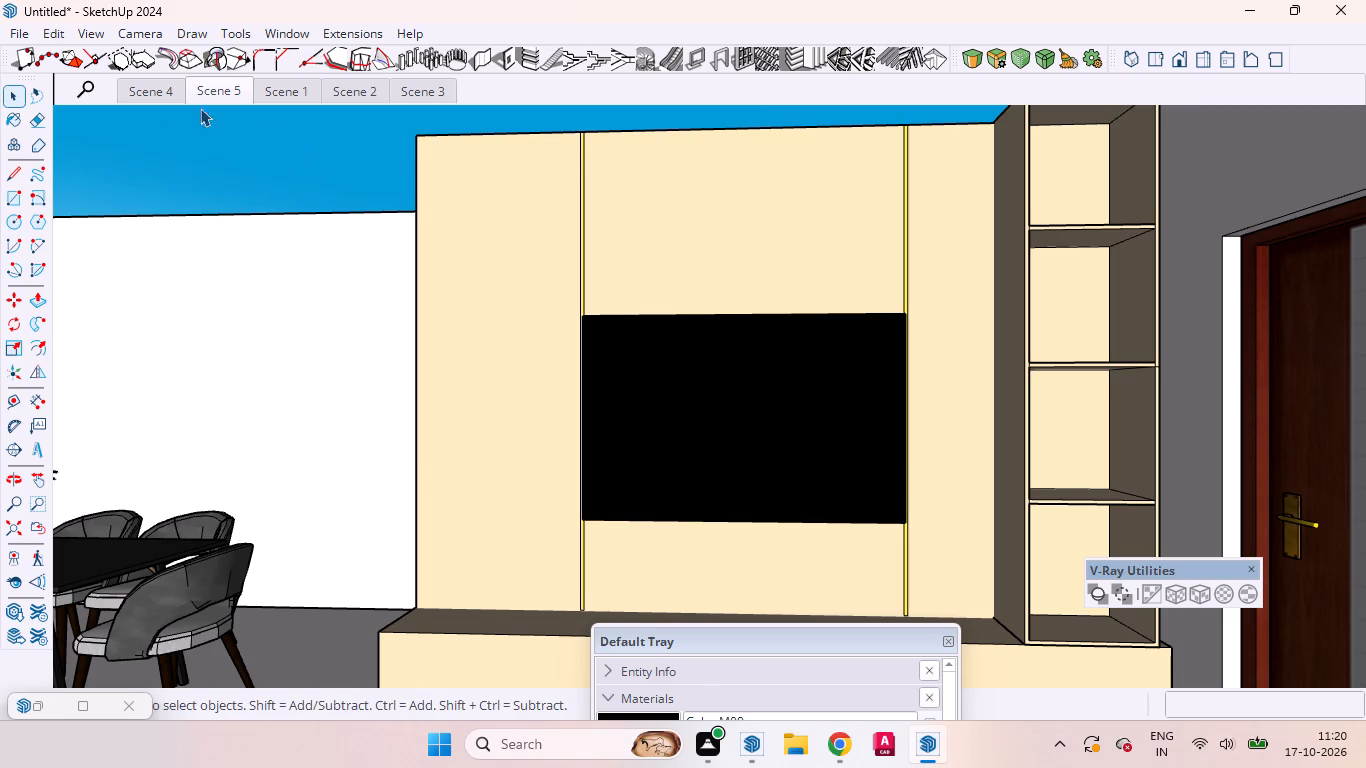
click(159, 93)
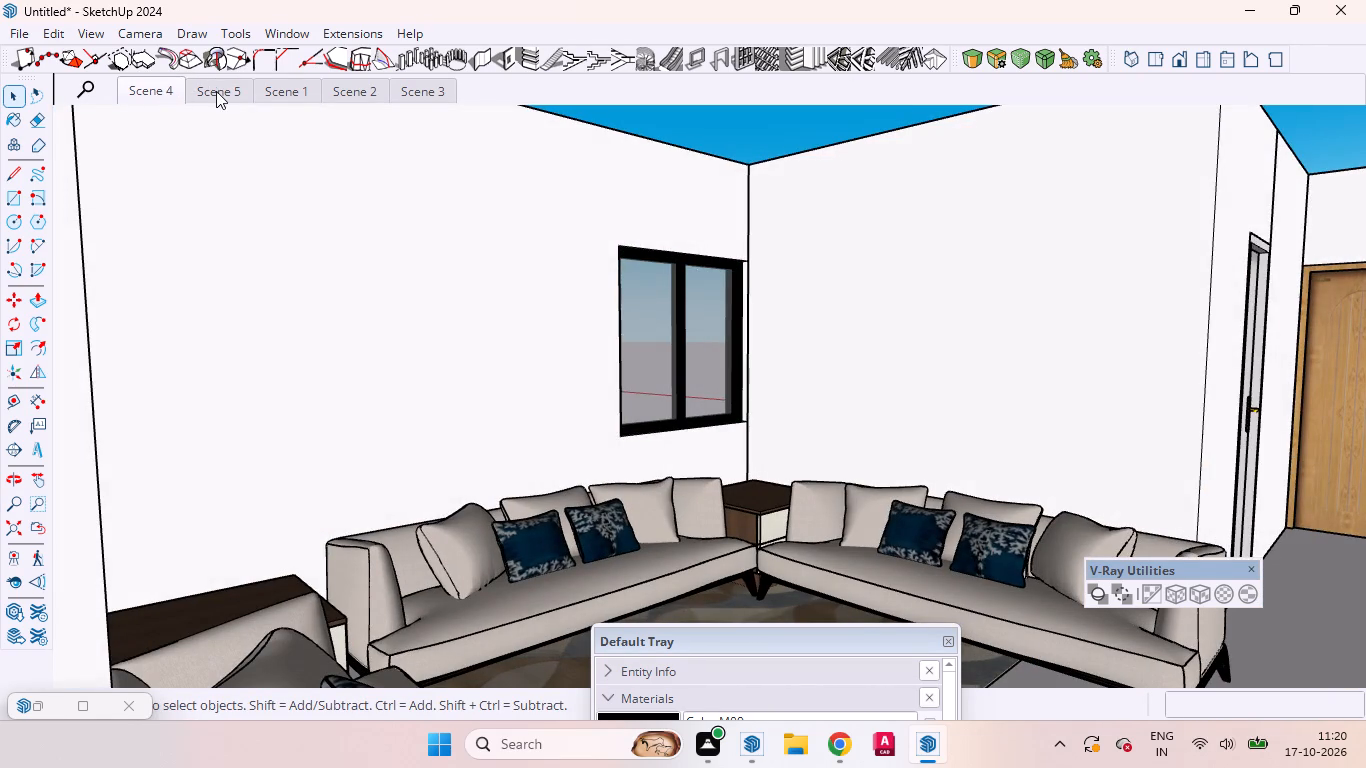
click(218, 95)
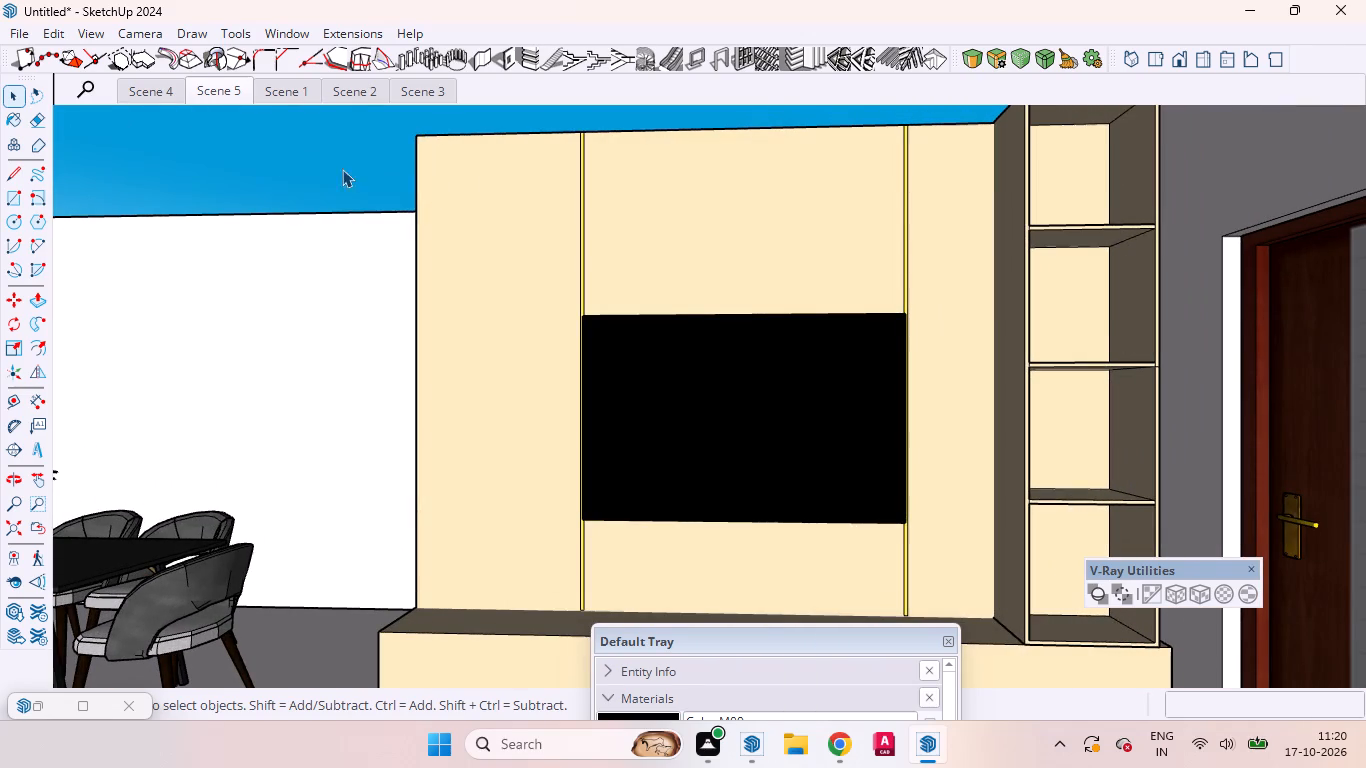
From an overhead view of the apartment, place a camera beside the living room rug at 5' 6" height, facing the dining table.
click(1150, 60)
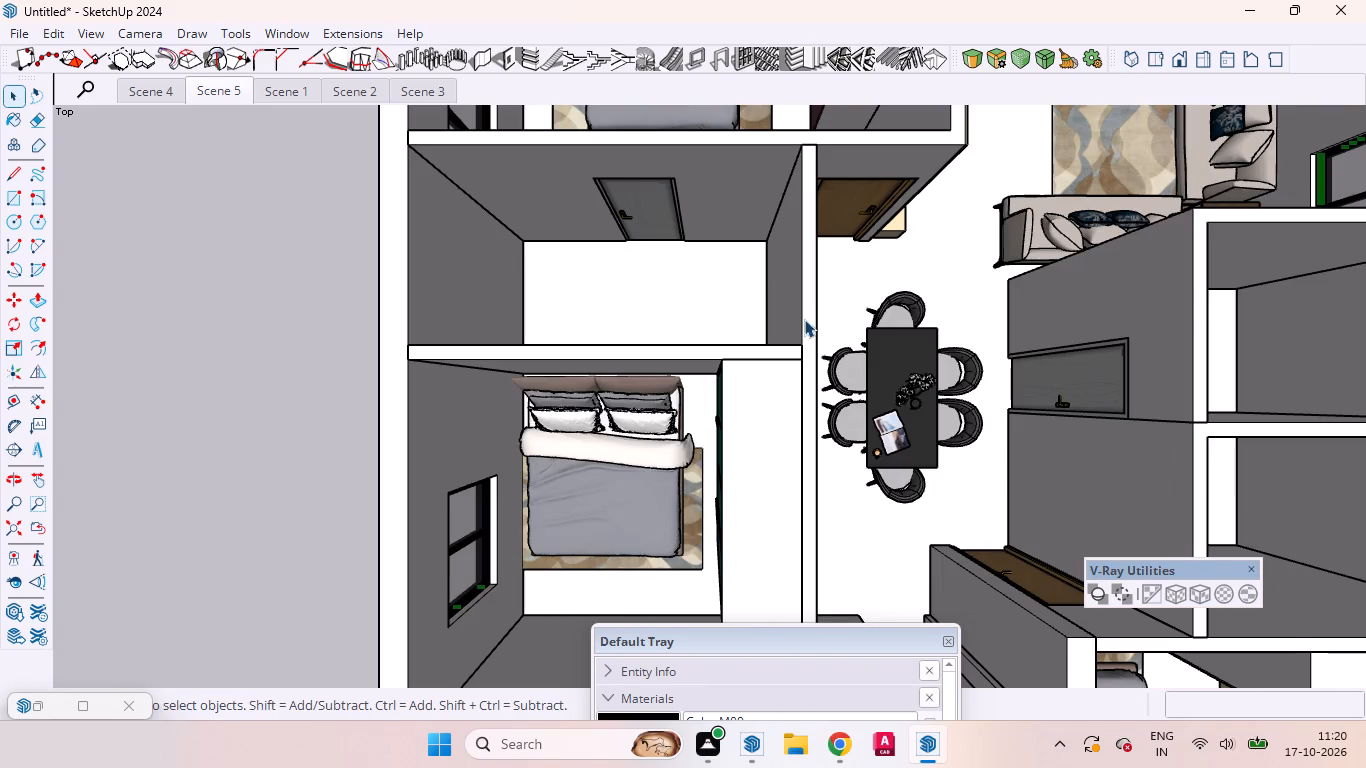
scroll(799, 308, down, 4)
scroll(773, 231, up, 1)
scroll(773, 229, down, 1)
scroll(773, 228, up, 1)
scroll(772, 227, down, 6)
scroll(933, 354, up, 4)
middle_drag(942, 311, 590, 214)
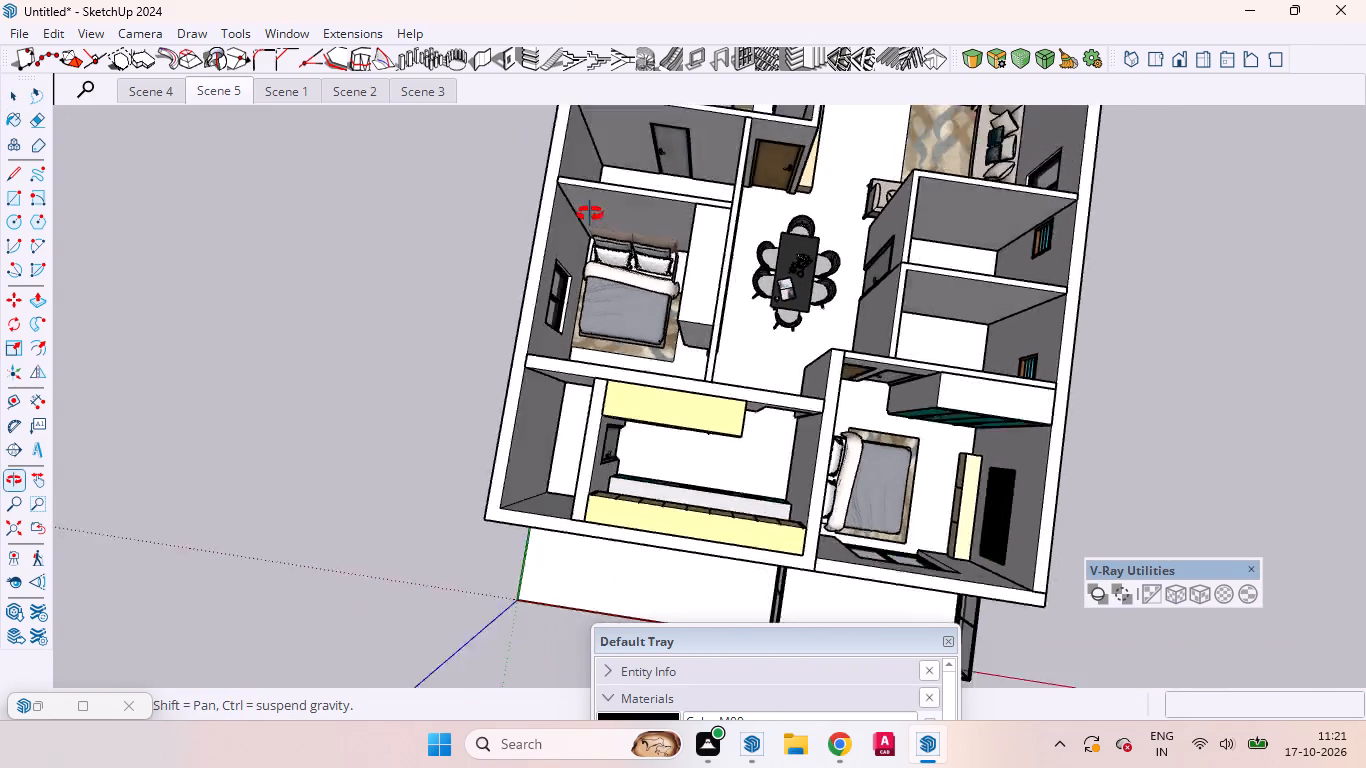
middle_drag(590, 214, 18, 56)
scroll(646, 326, down, 5)
middle_drag(876, 390, 587, 404)
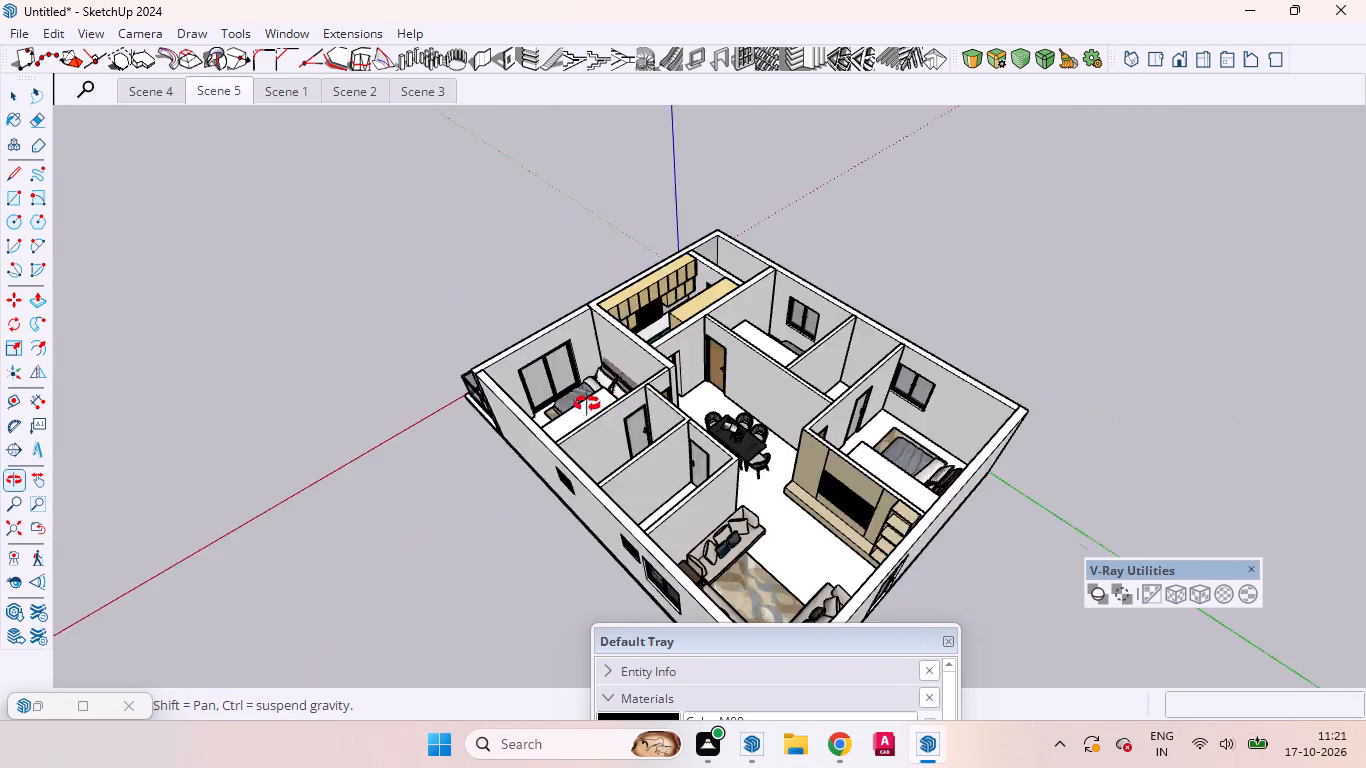
middle_drag(587, 404, 574, 407)
scroll(676, 476, up, 7)
scroll(775, 534, down, 1)
scroll(775, 534, up, 1)
scroll(723, 372, down, 1)
scroll(723, 372, up, 2)
scroll(722, 372, down, 6)
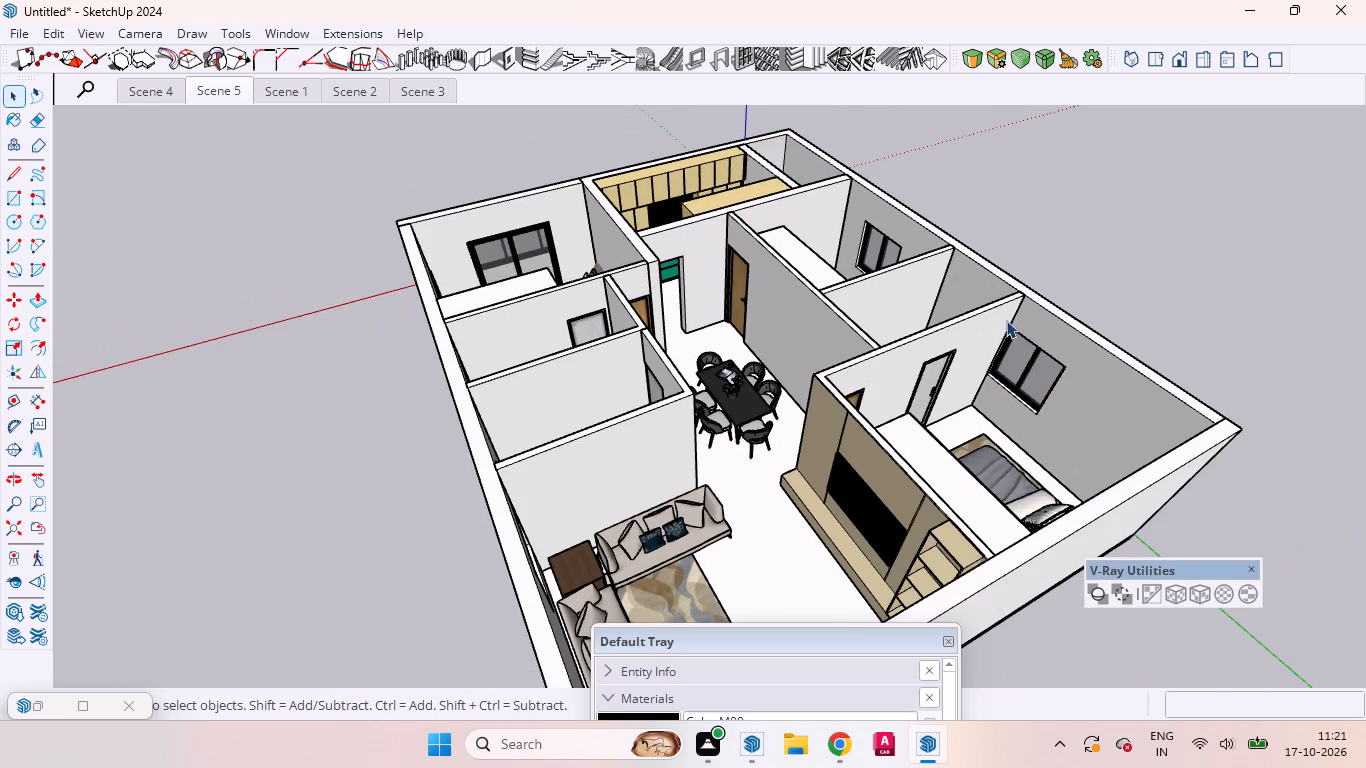
middle_drag(1005, 347, 732, 544)
scroll(1162, 409, down, 4)
middle_drag(992, 506, 1175, 510)
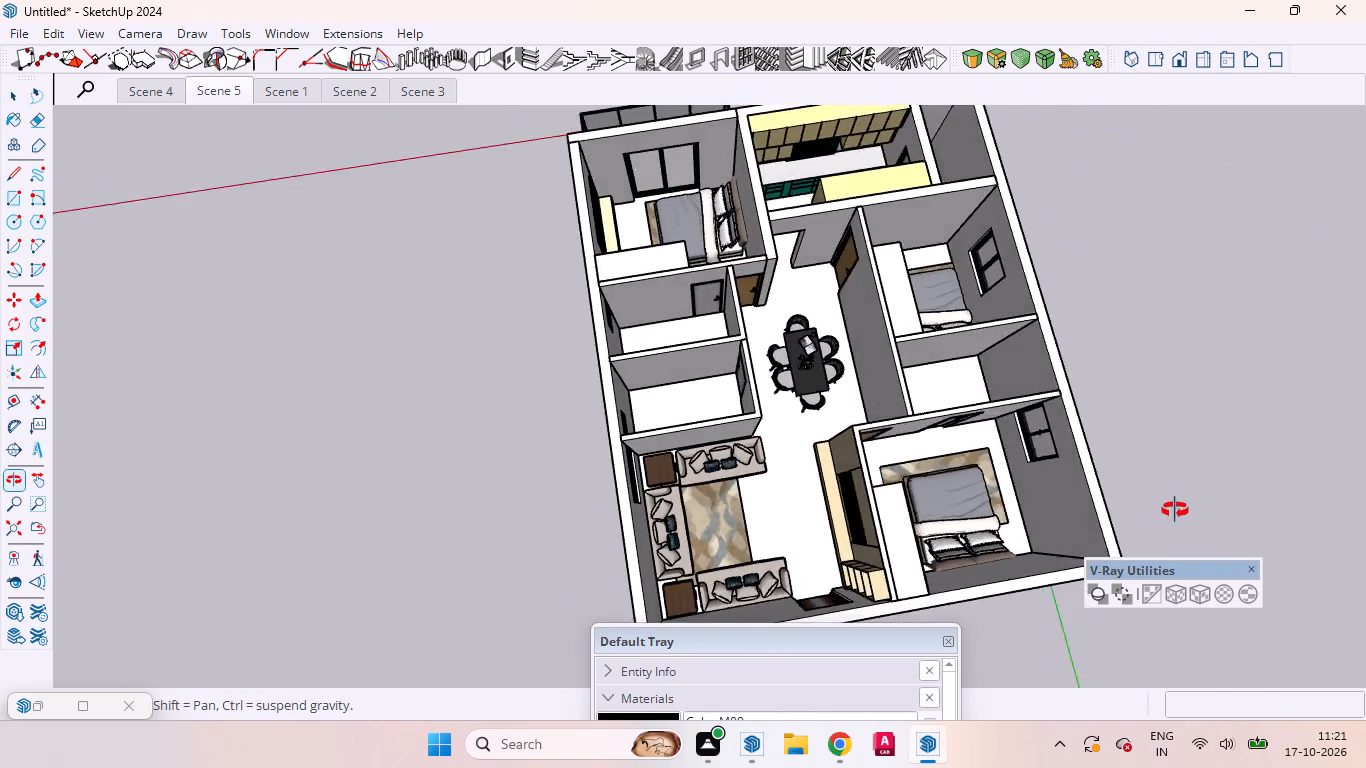
middle_drag(1175, 510, 1091, 515)
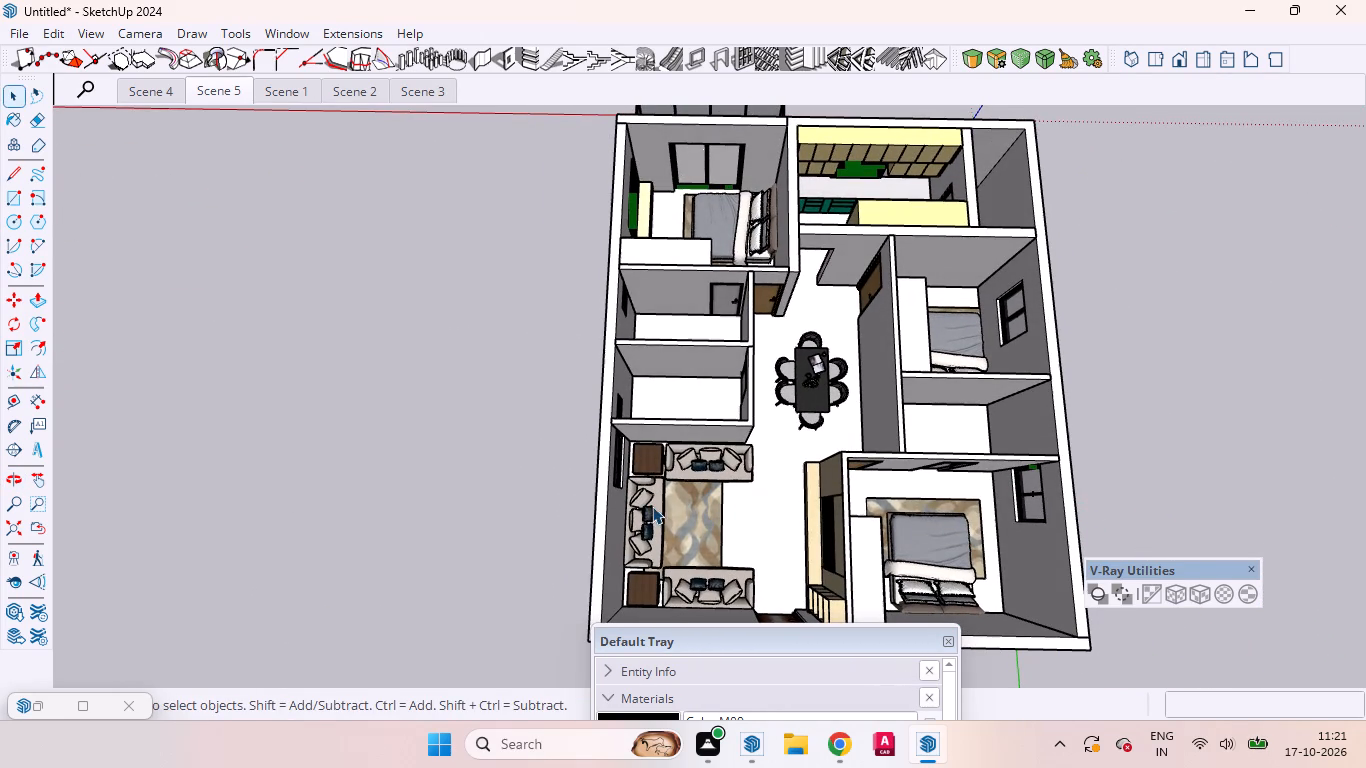
click(3, 561)
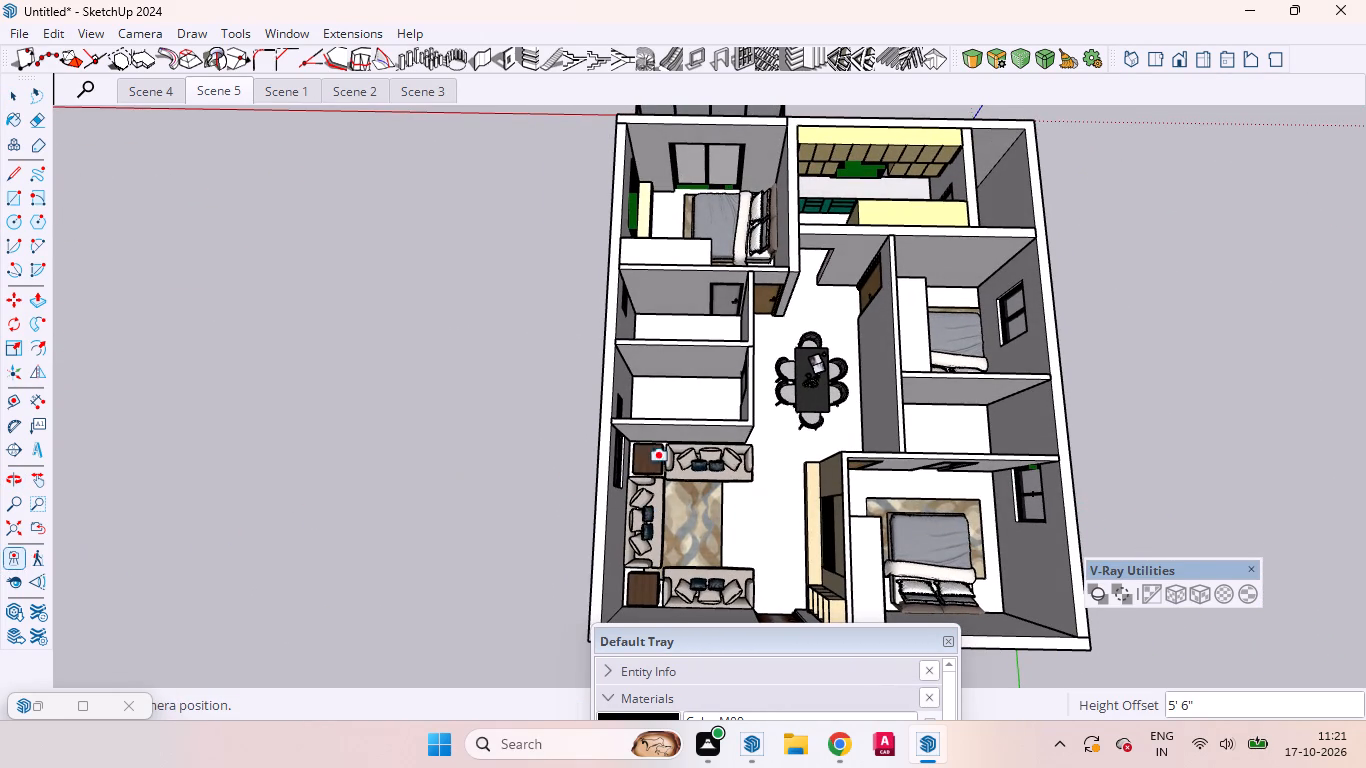
click(772, 513)
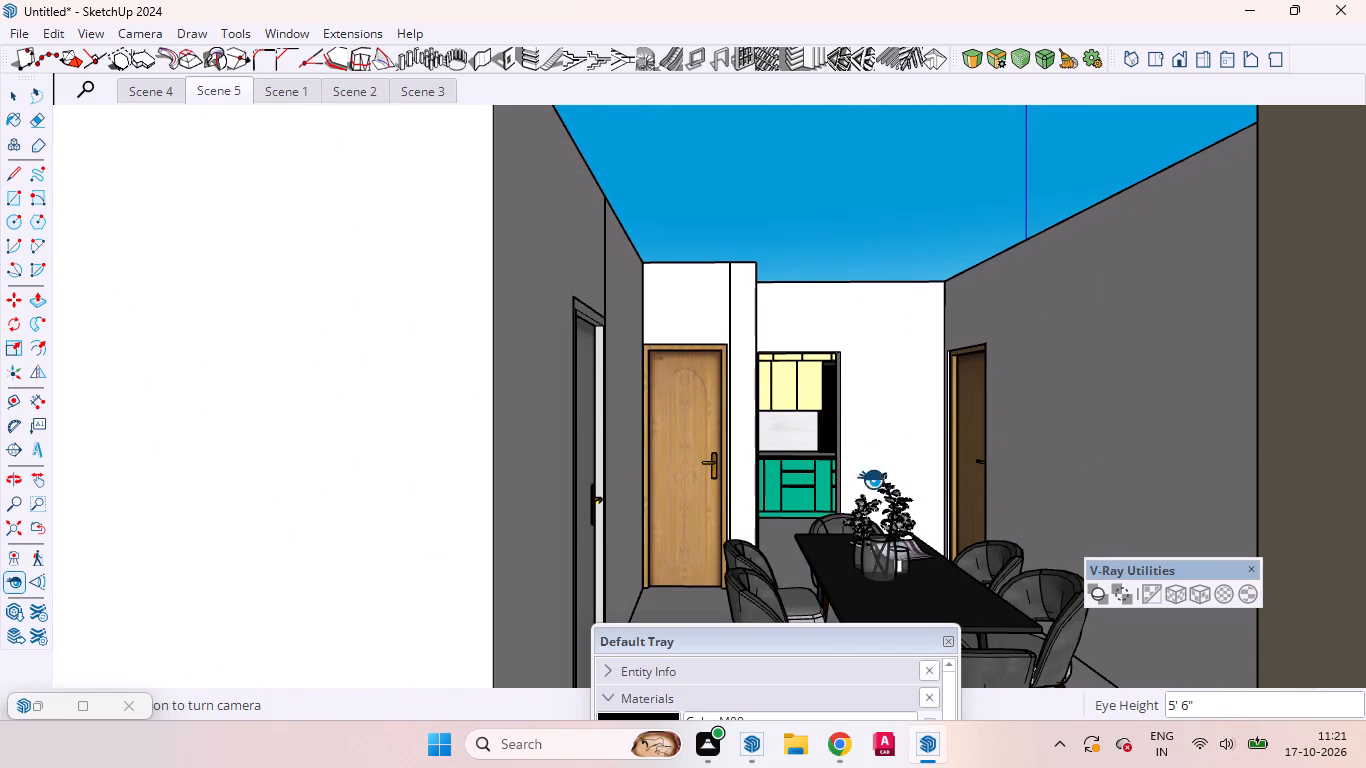
Reframe the camera view to show more of the dining table and chairs, and store it as a new scene after Scene 5.
drag(855, 648, 433, 719)
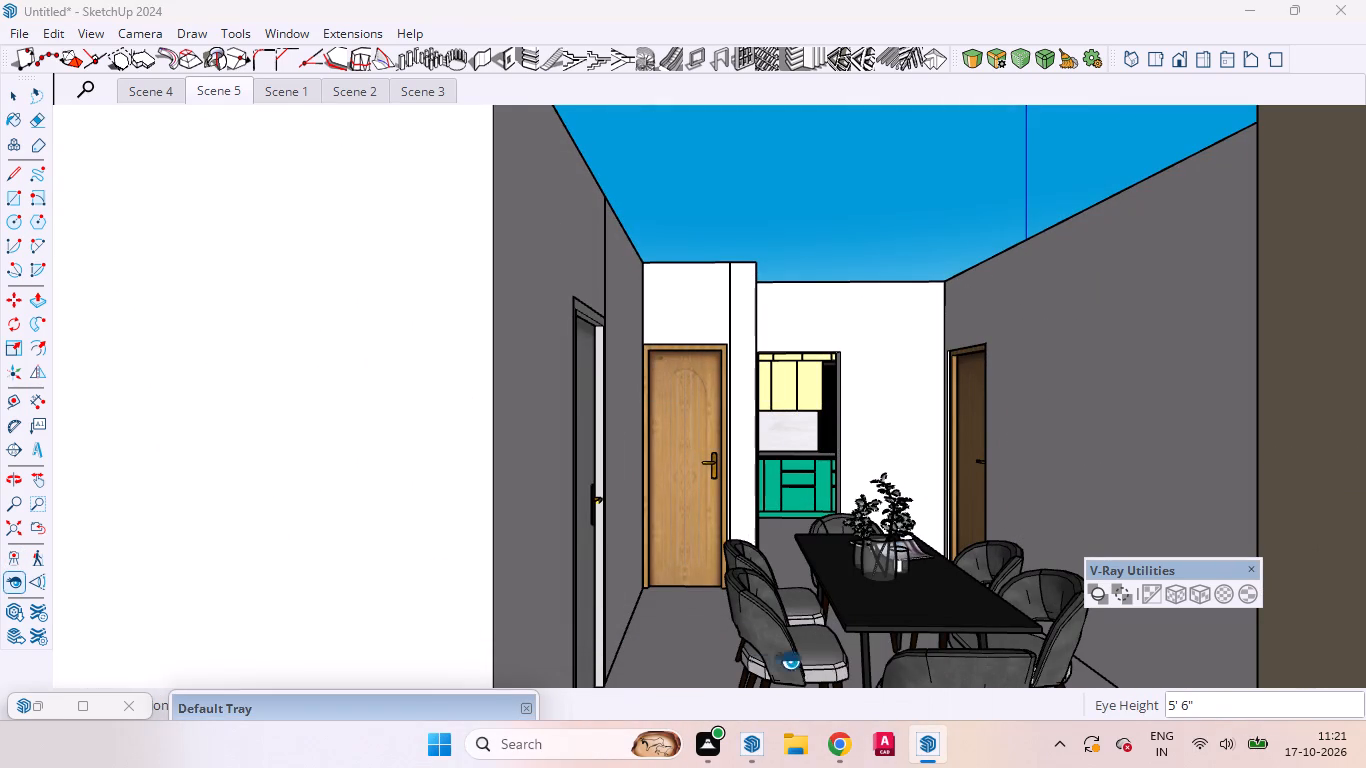
click(38, 474)
drag(709, 491, 705, 466)
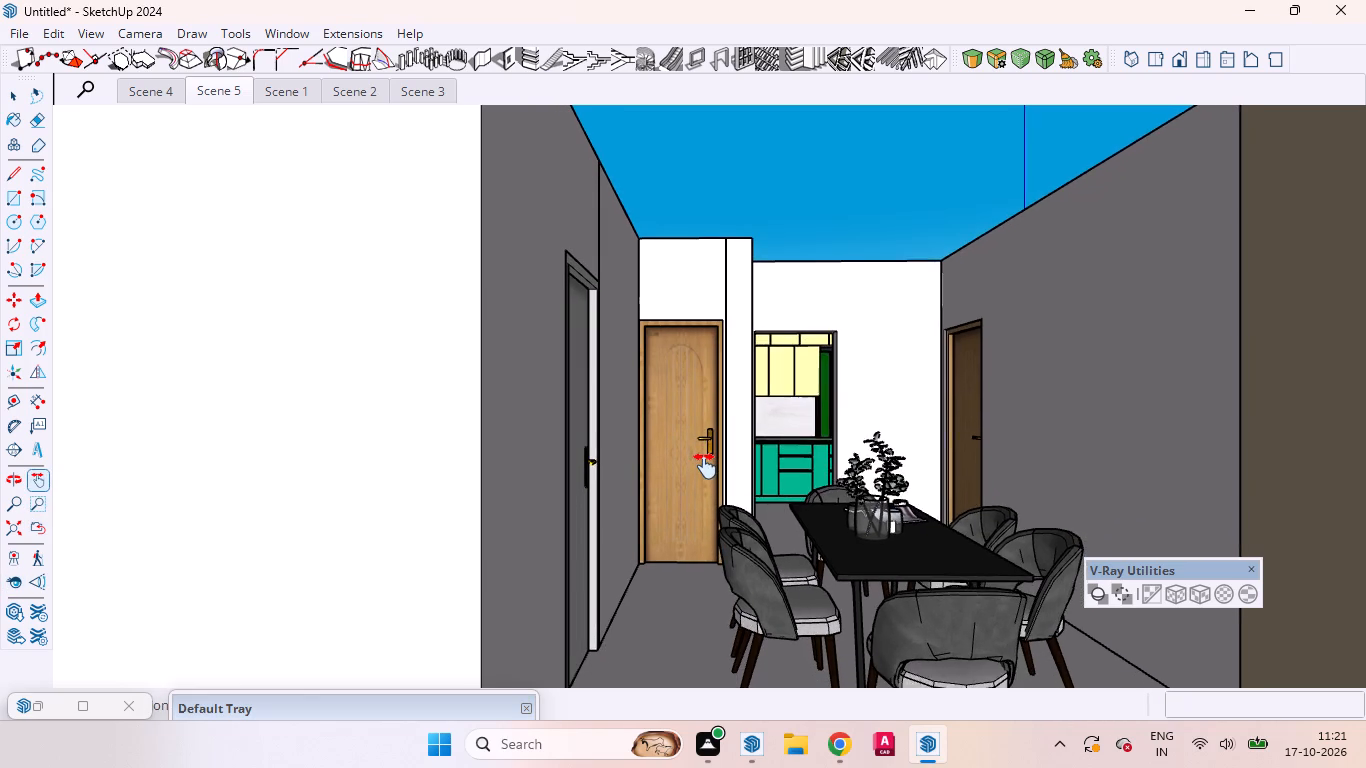
drag(705, 466, 704, 463)
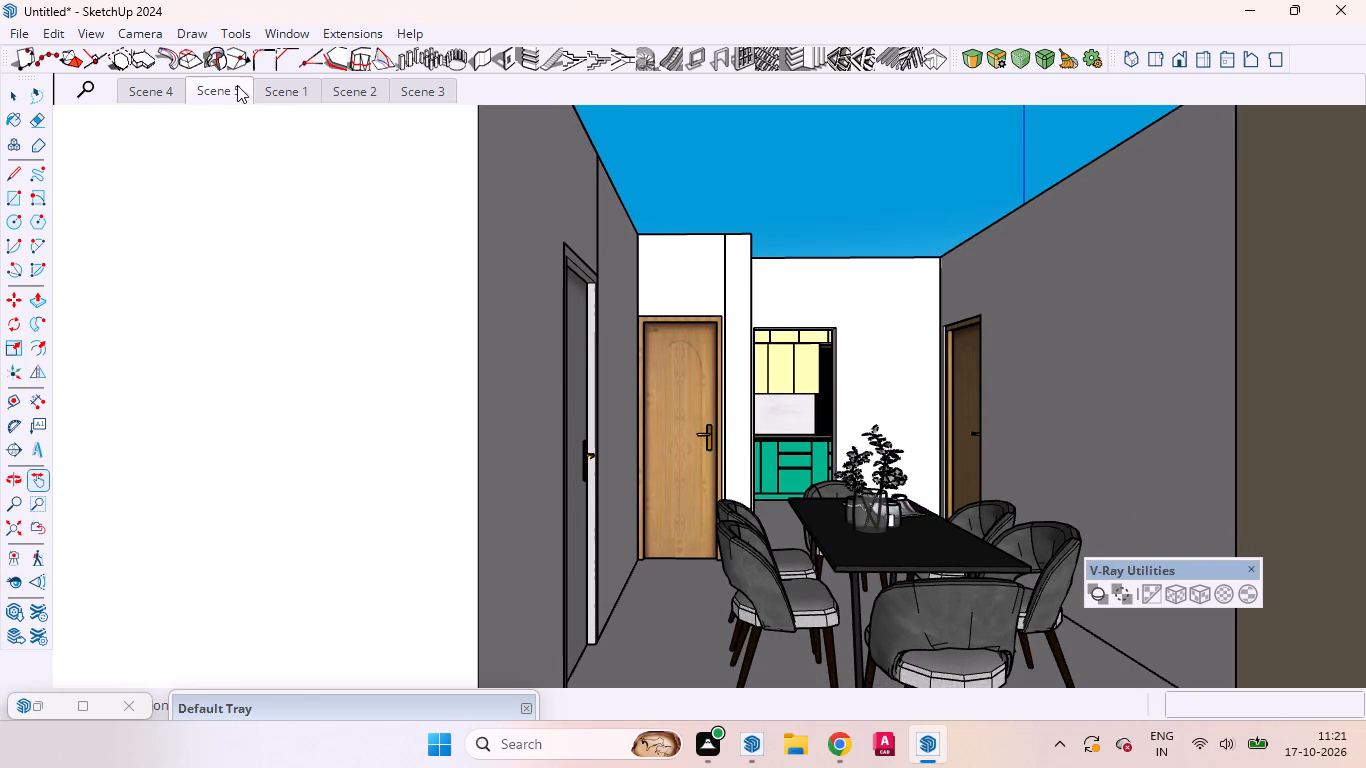
right_click(226, 92)
click(278, 156)
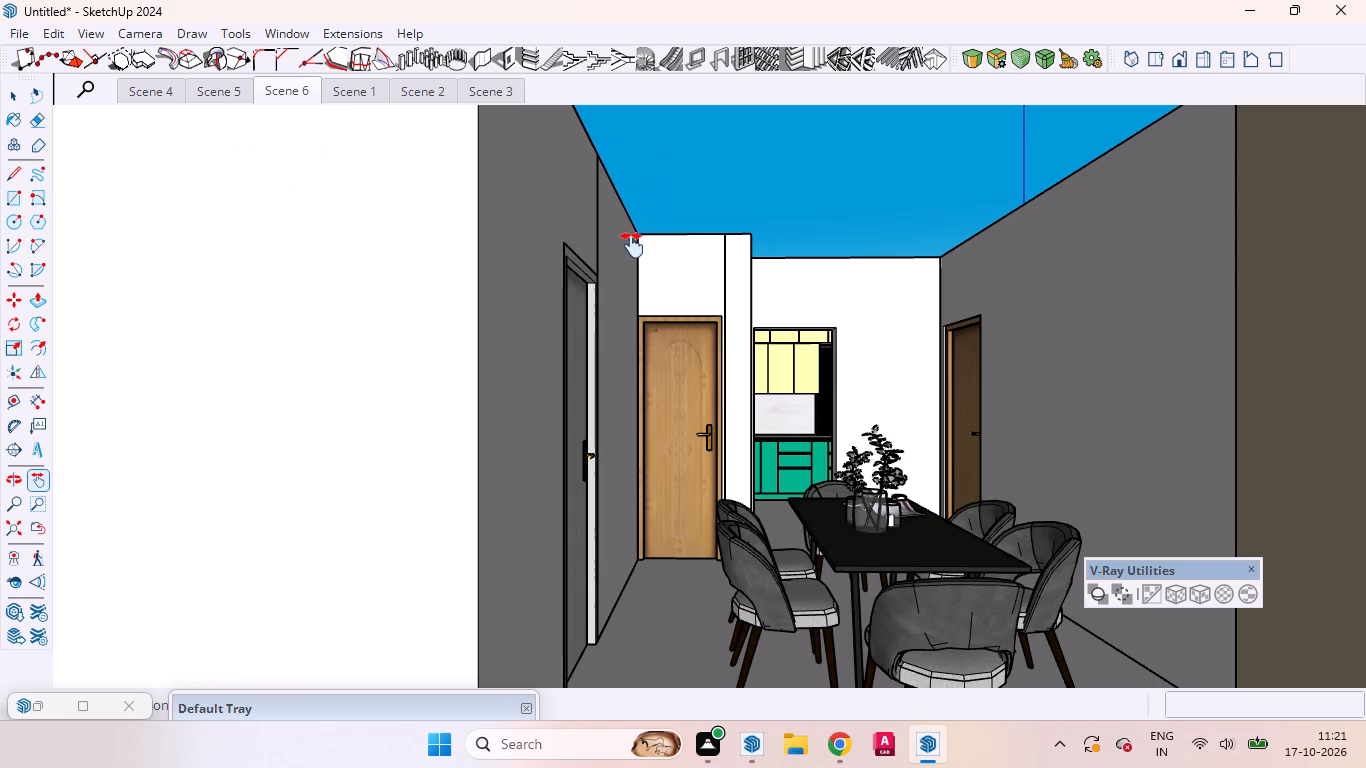
key(space)
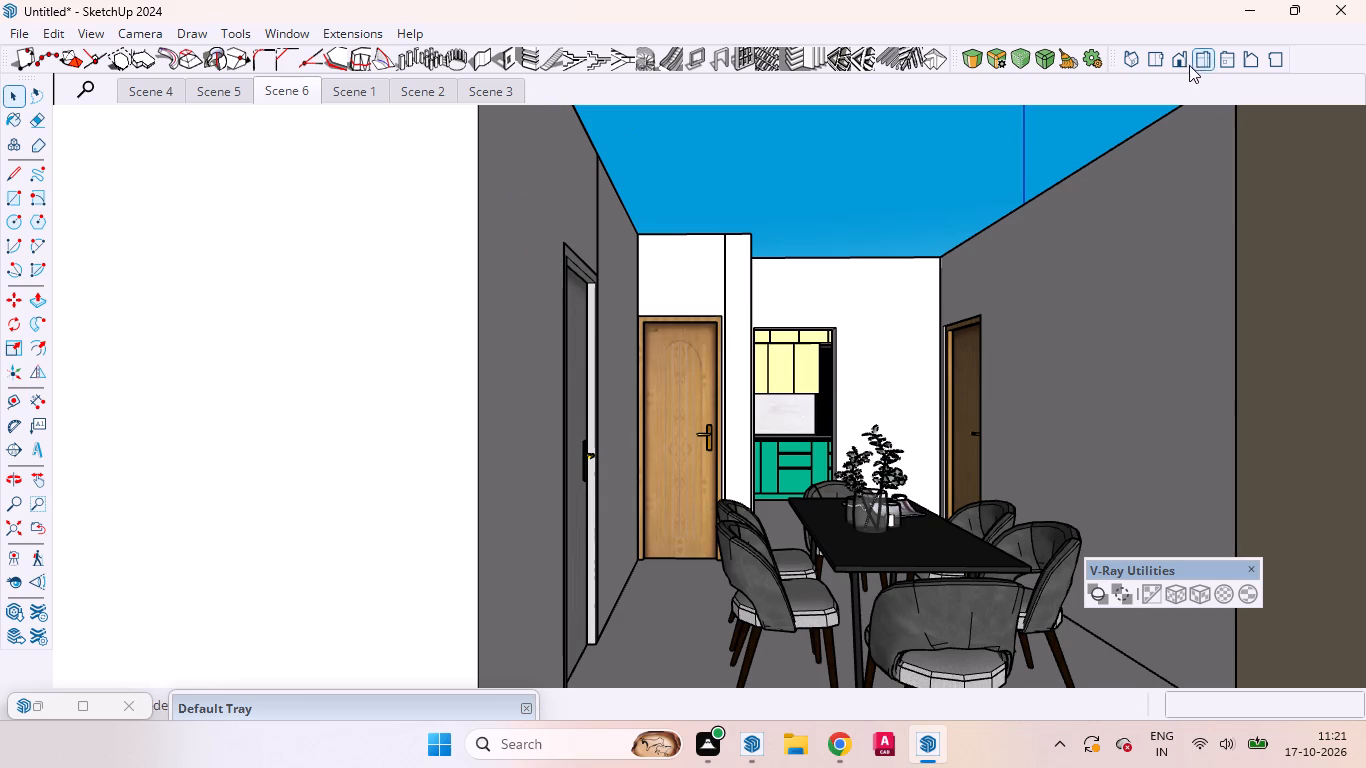
Place a camera at 5' 6" height near the door inside the balcony bedroom, facing the bed and the sliding balcony door.
click(1146, 65)
scroll(1018, 281, down, 4)
scroll(1018, 277, up, 1)
scroll(1010, 250, down, 3)
scroll(1010, 250, up, 3)
scroll(1010, 250, down, 3)
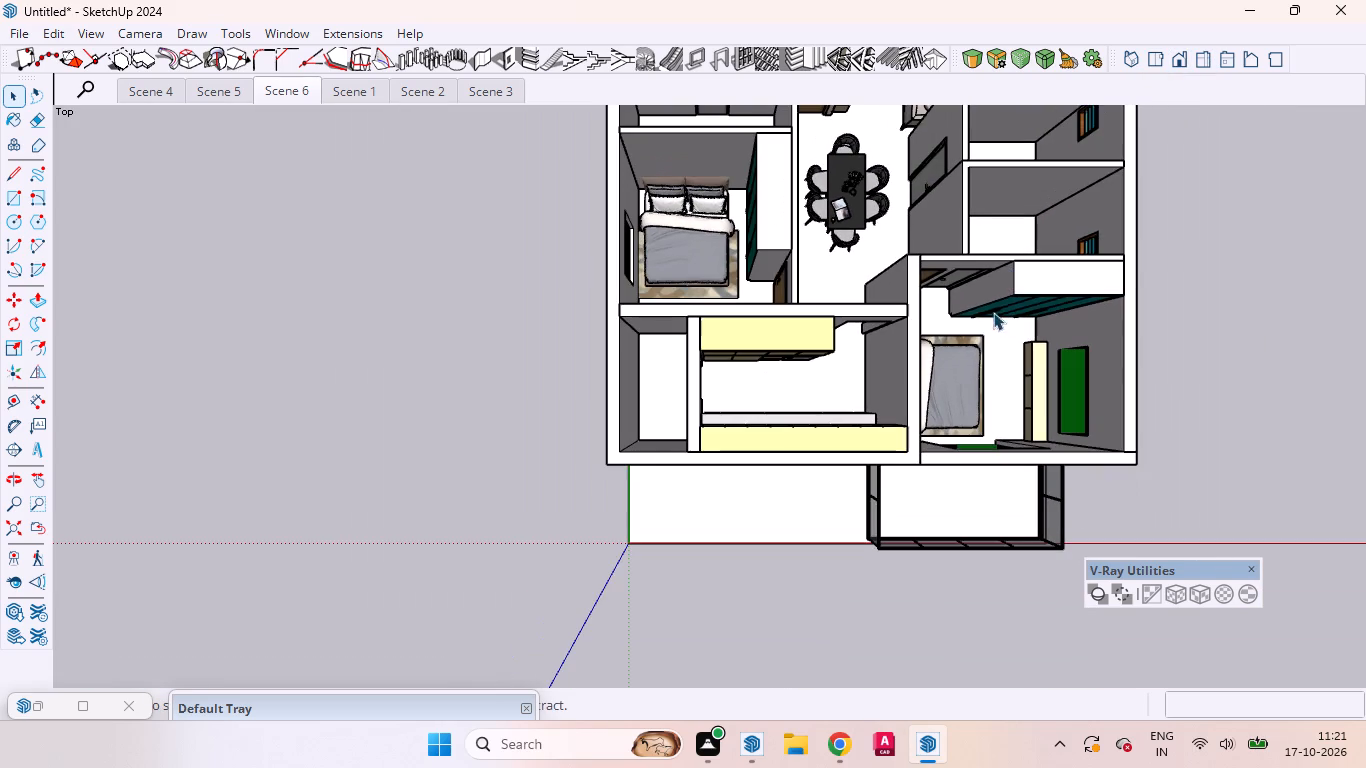
middle_drag(882, 234, 861, 214)
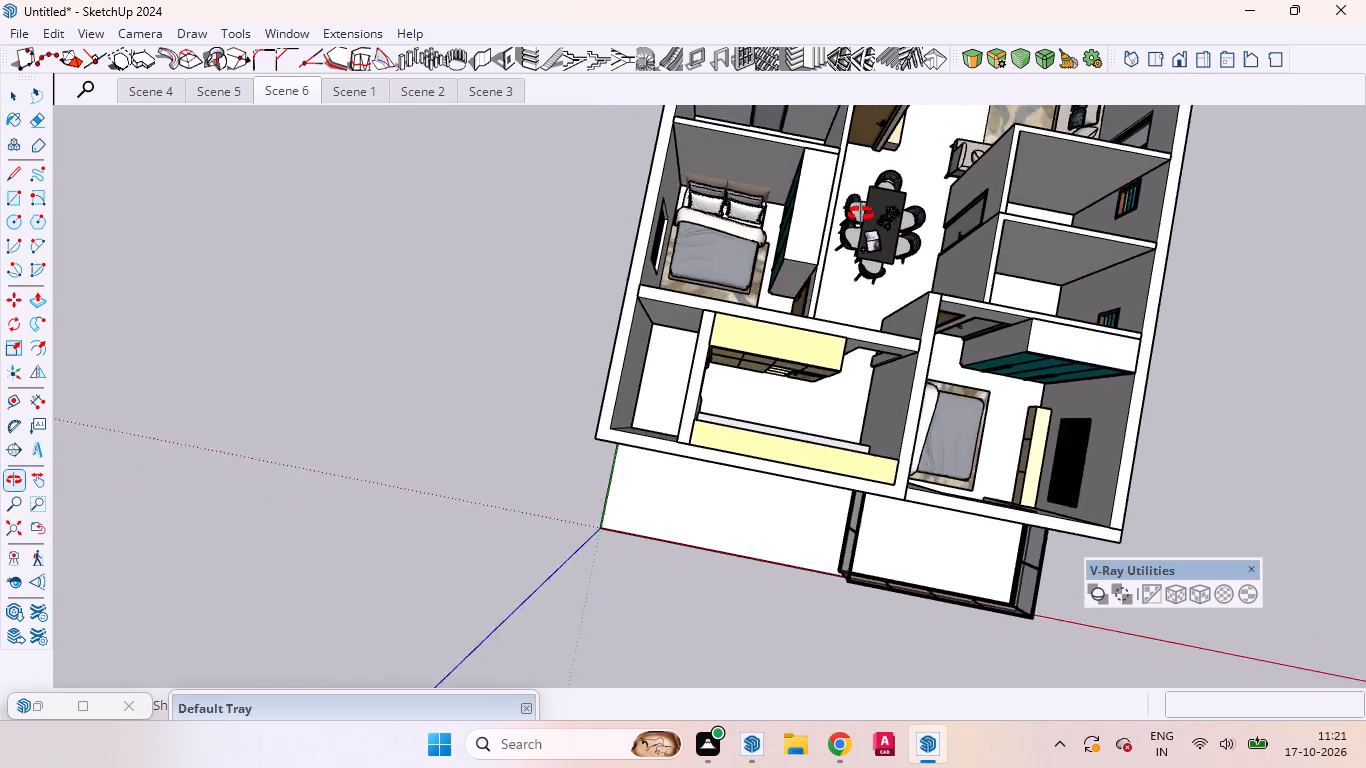
middle_drag(861, 214, 818, 197)
scroll(881, 206, down, 9)
scroll(932, 238, up, 5)
scroll(932, 238, down, 1)
scroll(933, 239, up, 1)
scroll(933, 239, down, 2)
scroll(933, 239, up, 6)
scroll(930, 234, down, 1)
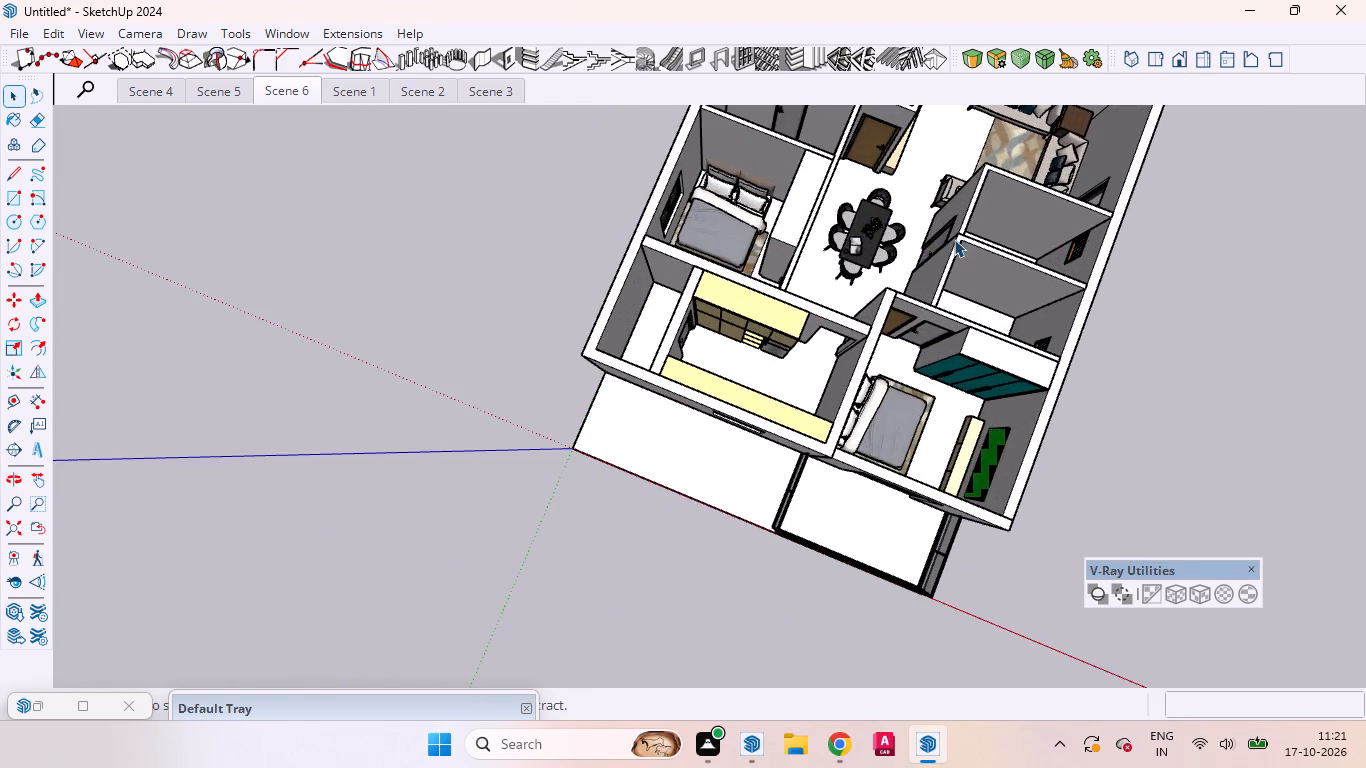
middle_drag(905, 248, 1300, 164)
middle_drag(917, 194, 1300, 179)
middle_drag(1213, 208, 1365, 203)
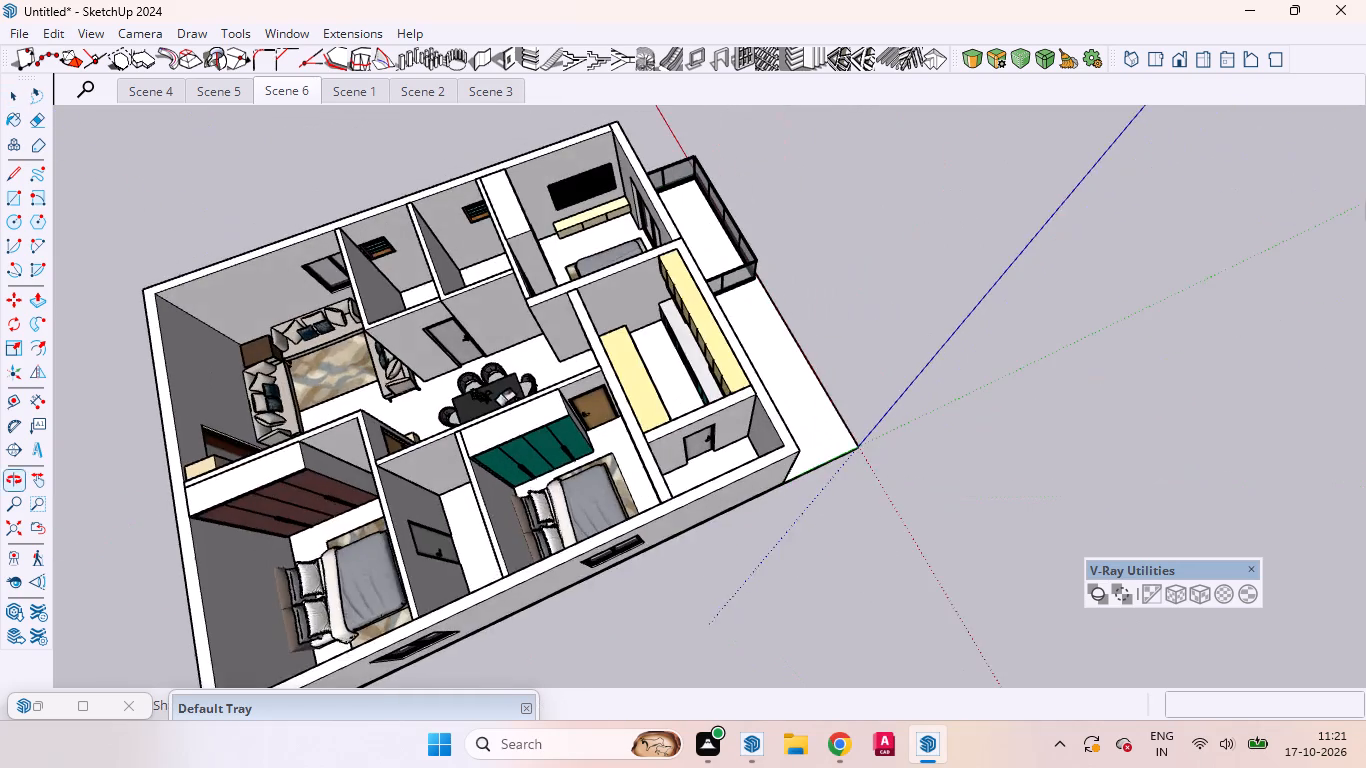
middle_drag(880, 243, 1365, 266)
scroll(1041, 222, down, 5)
scroll(744, 411, up, 4)
scroll(631, 515, down, 4)
scroll(629, 515, up, 1)
scroll(629, 515, down, 1)
scroll(629, 515, up, 1)
scroll(717, 444, up, 5)
middle_drag(773, 451, 660, 457)
scroll(696, 399, up, 5)
middle_drag(730, 403, 737, 439)
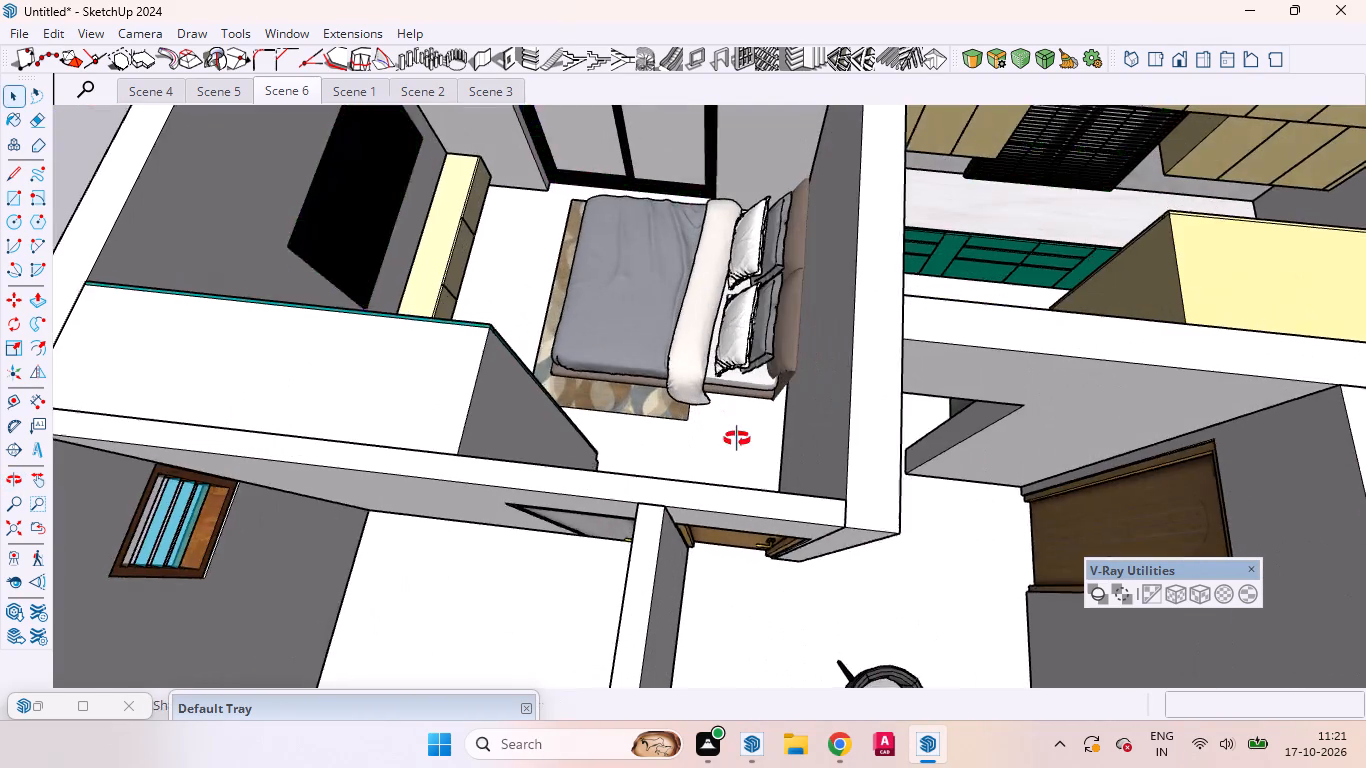
middle_drag(737, 439, 740, 446)
scroll(740, 446, up, 1)
scroll(815, 394, down, 12)
scroll(863, 407, up, 1)
scroll(863, 407, down, 6)
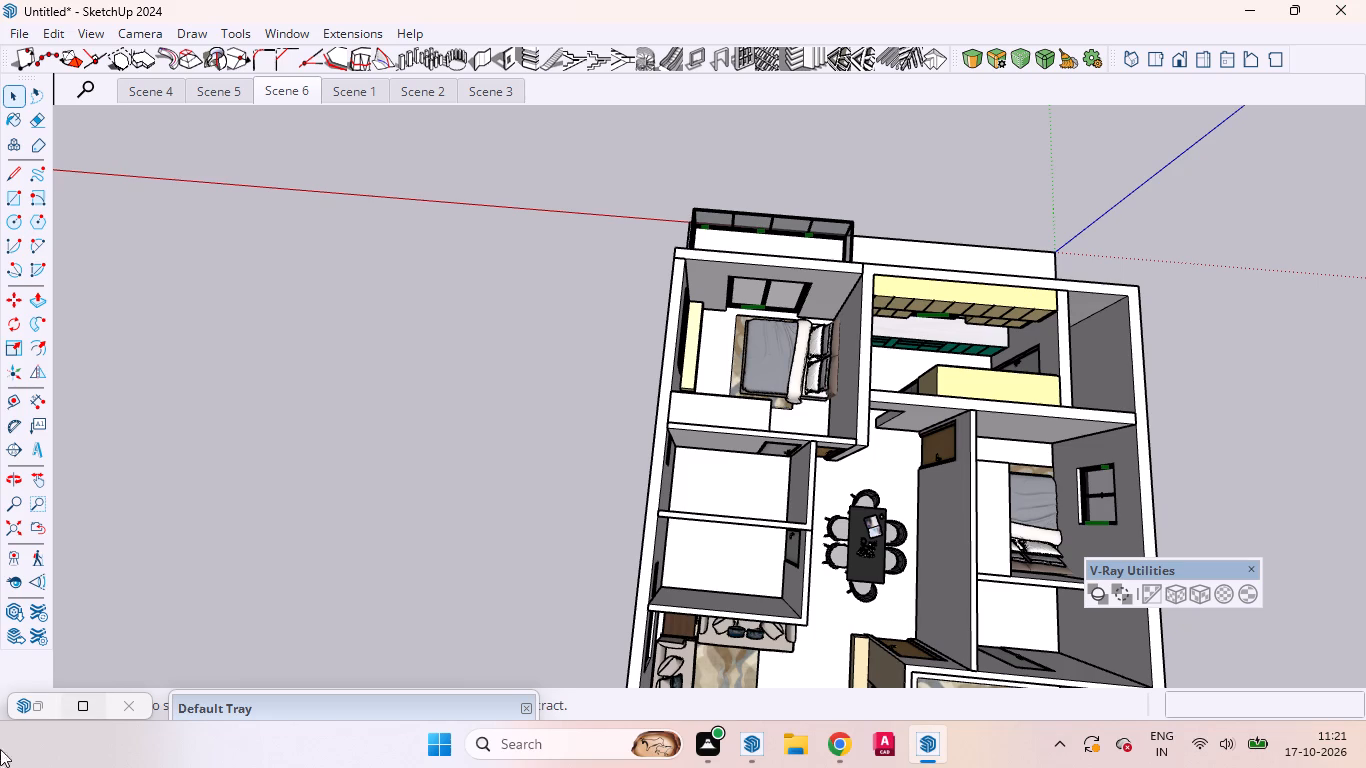
click(13, 556)
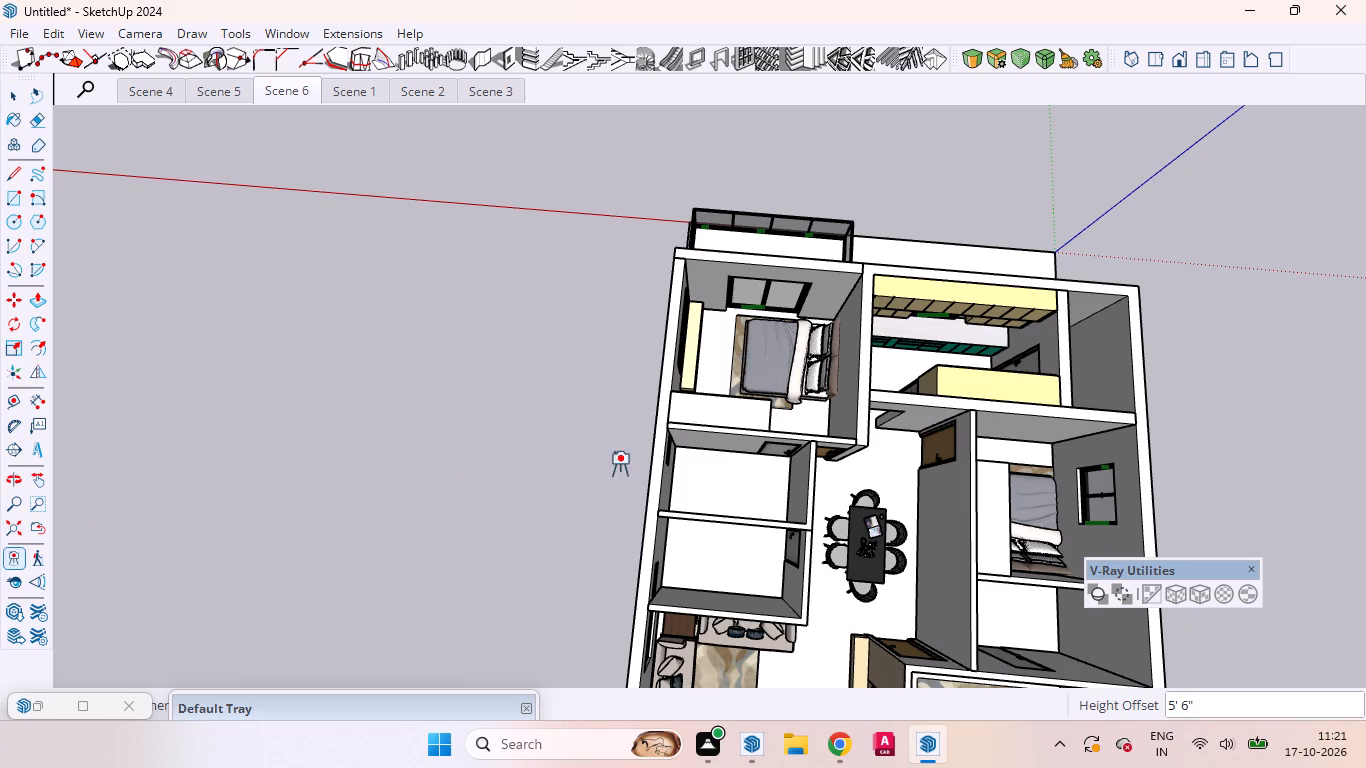
scroll(836, 445, up, 4)
scroll(835, 435, down, 1)
scroll(829, 420, up, 4)
middle_drag(824, 424, 820, 492)
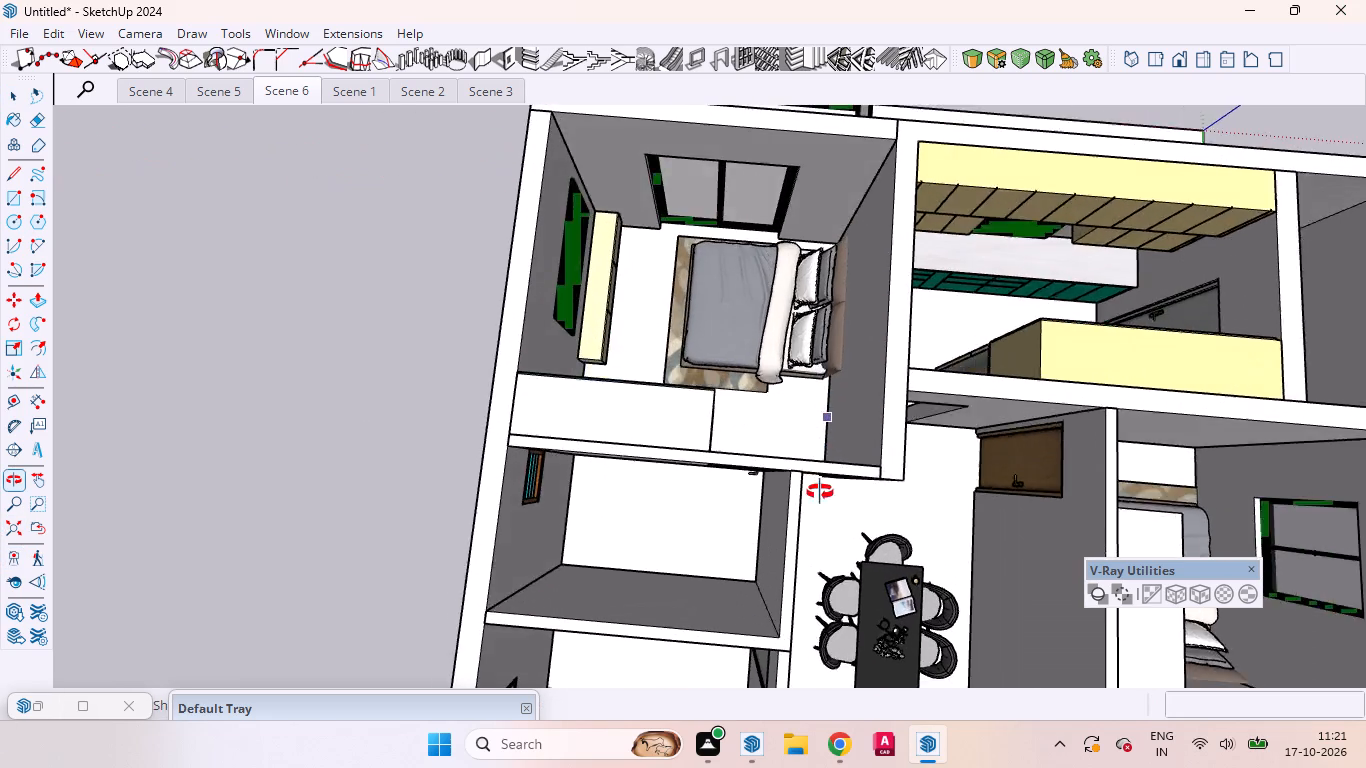
middle_drag(820, 492, 763, 506)
middle_drag(755, 456, 502, 329)
scroll(715, 375, up, 1)
middle_drag(758, 474, 885, 553)
scroll(885, 553, up, 1)
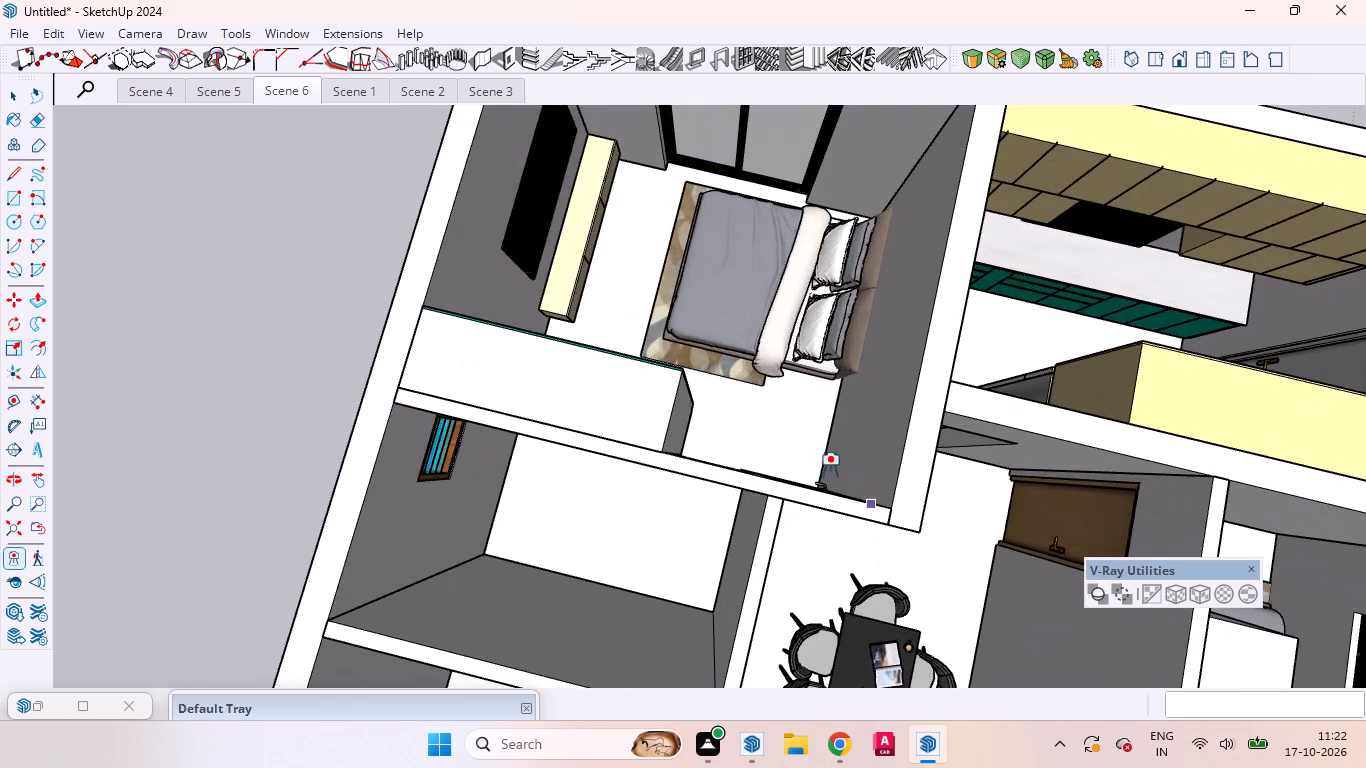
middle_drag(833, 458, 930, 443)
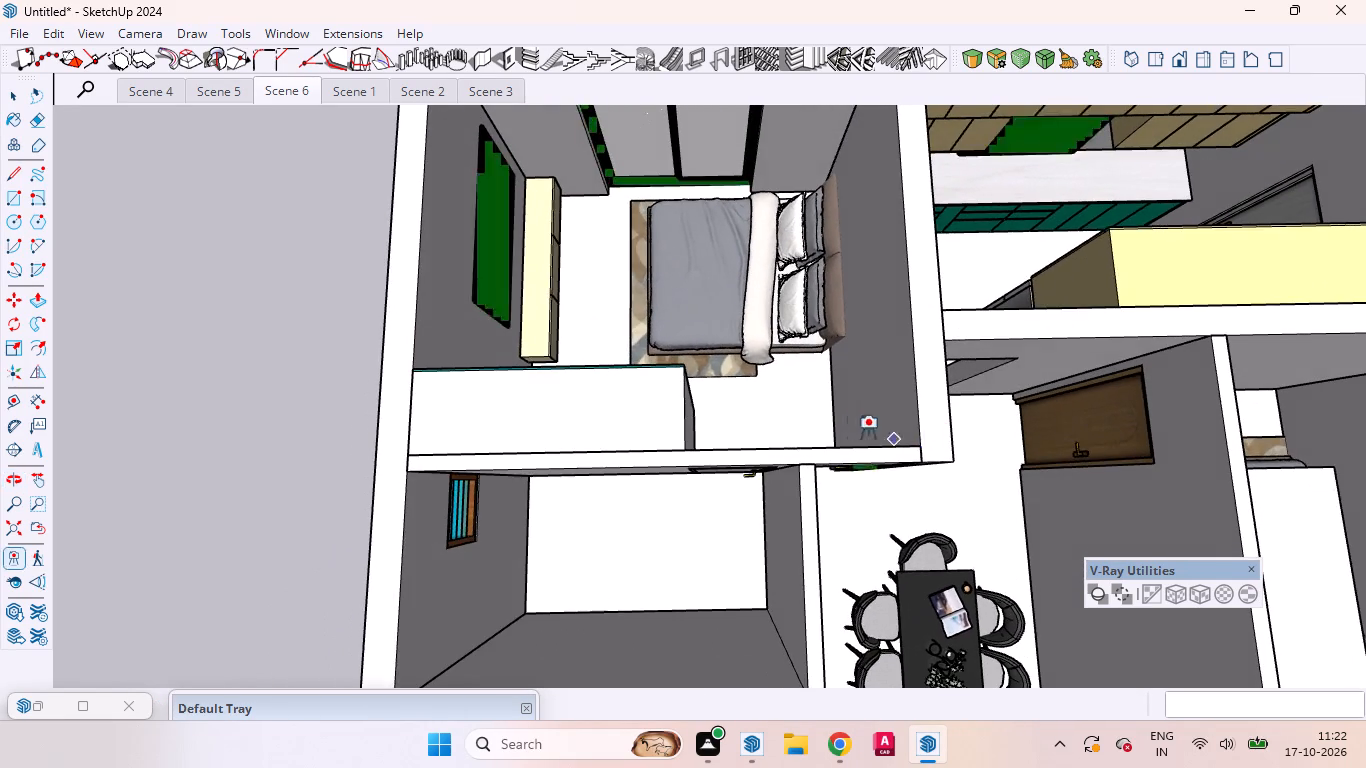
middle_drag(834, 437, 831, 489)
scroll(824, 474, up, 1)
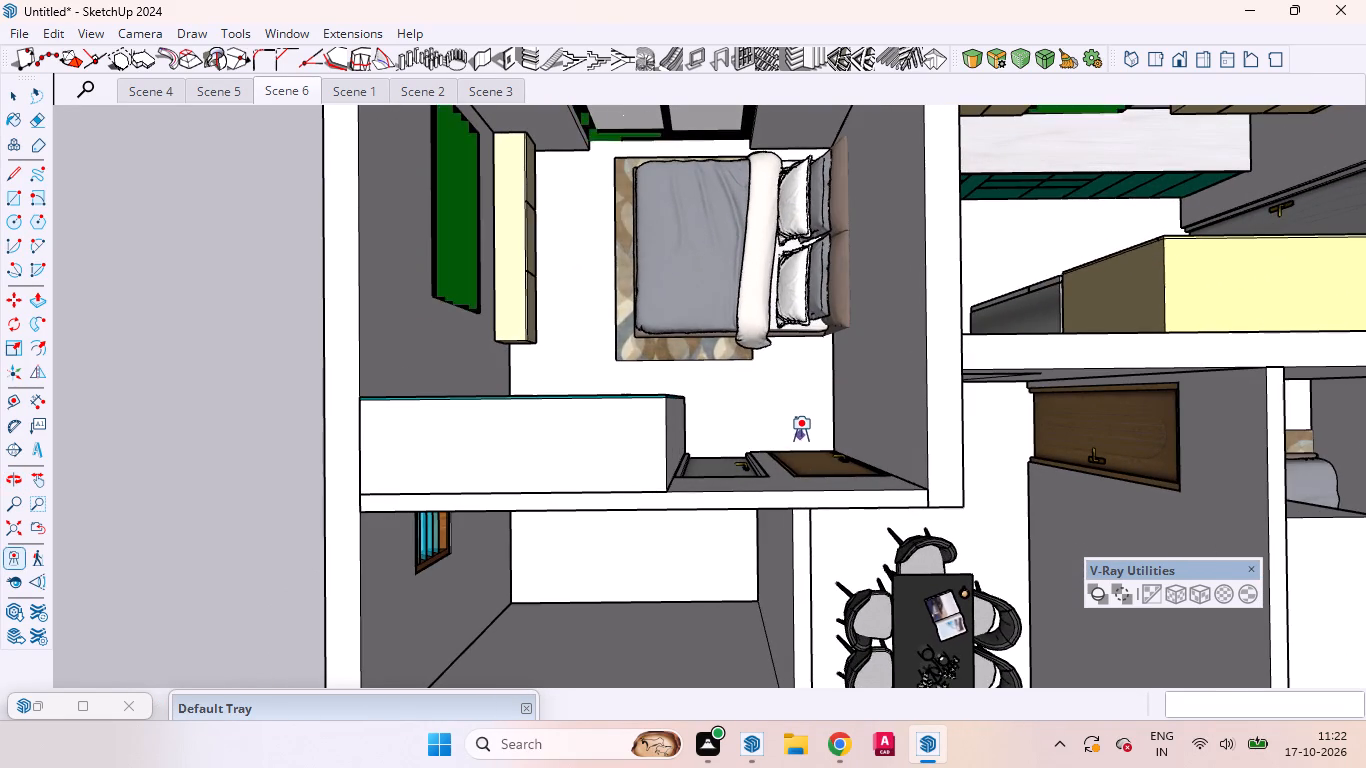
click(800, 434)
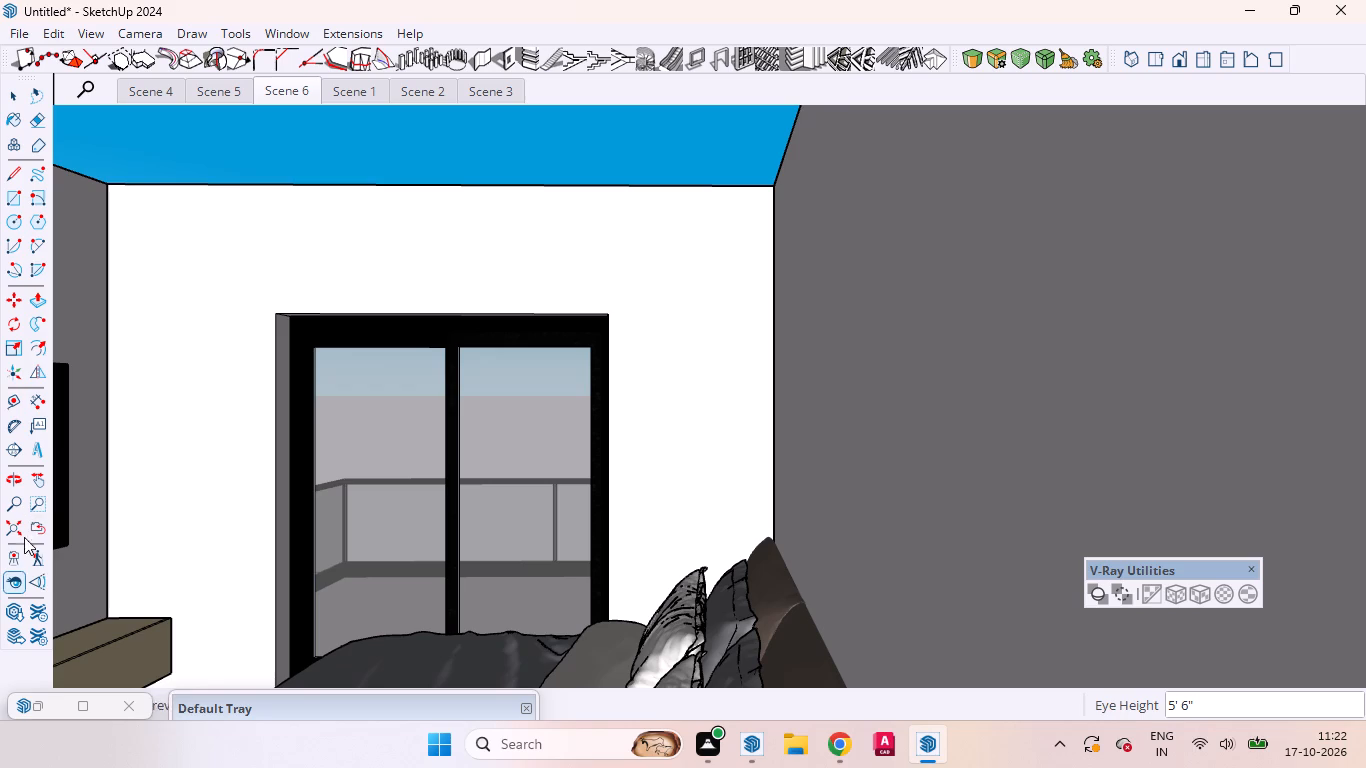
Reframe the bedroom view to show more of the bed, and store it as a new scene after Scene 6.
click(34, 484)
click(313, 382)
drag(404, 476, 413, 395)
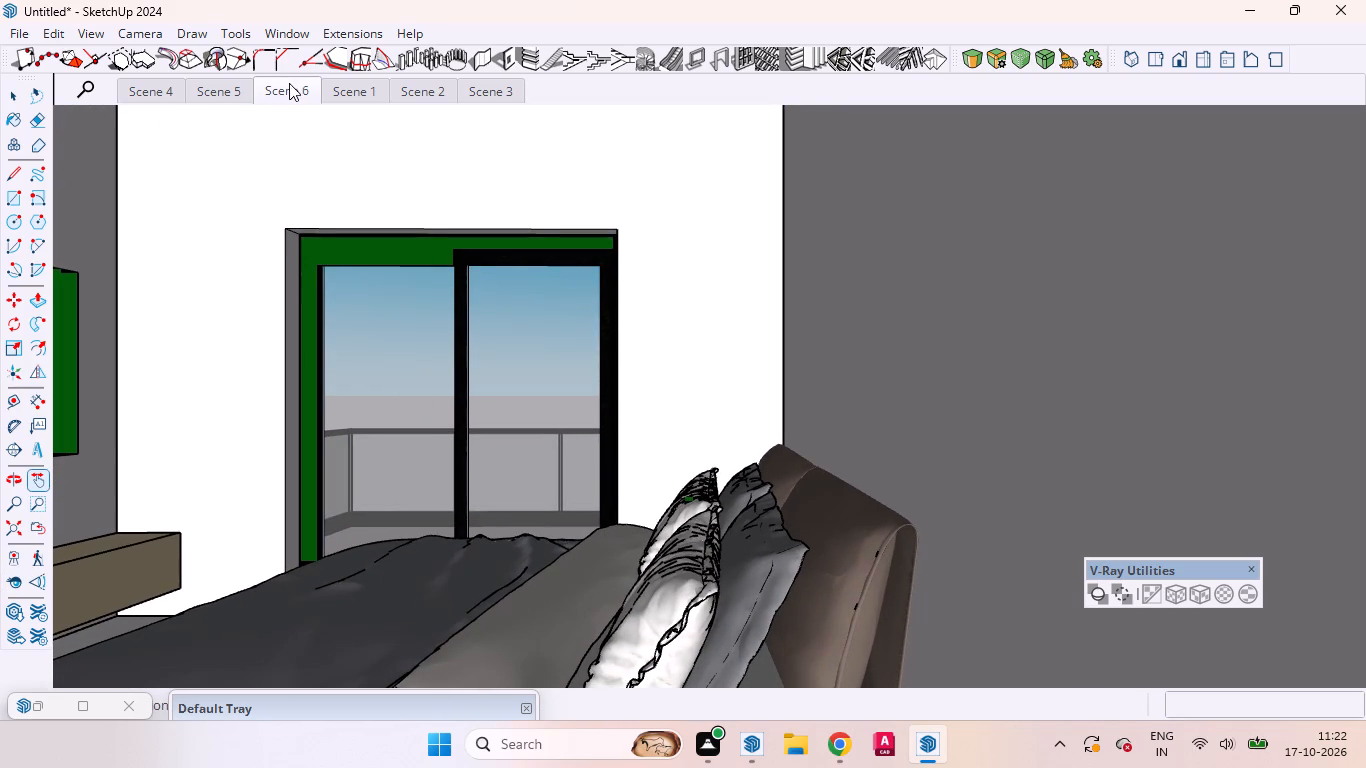
right_click(289, 86)
click(338, 146)
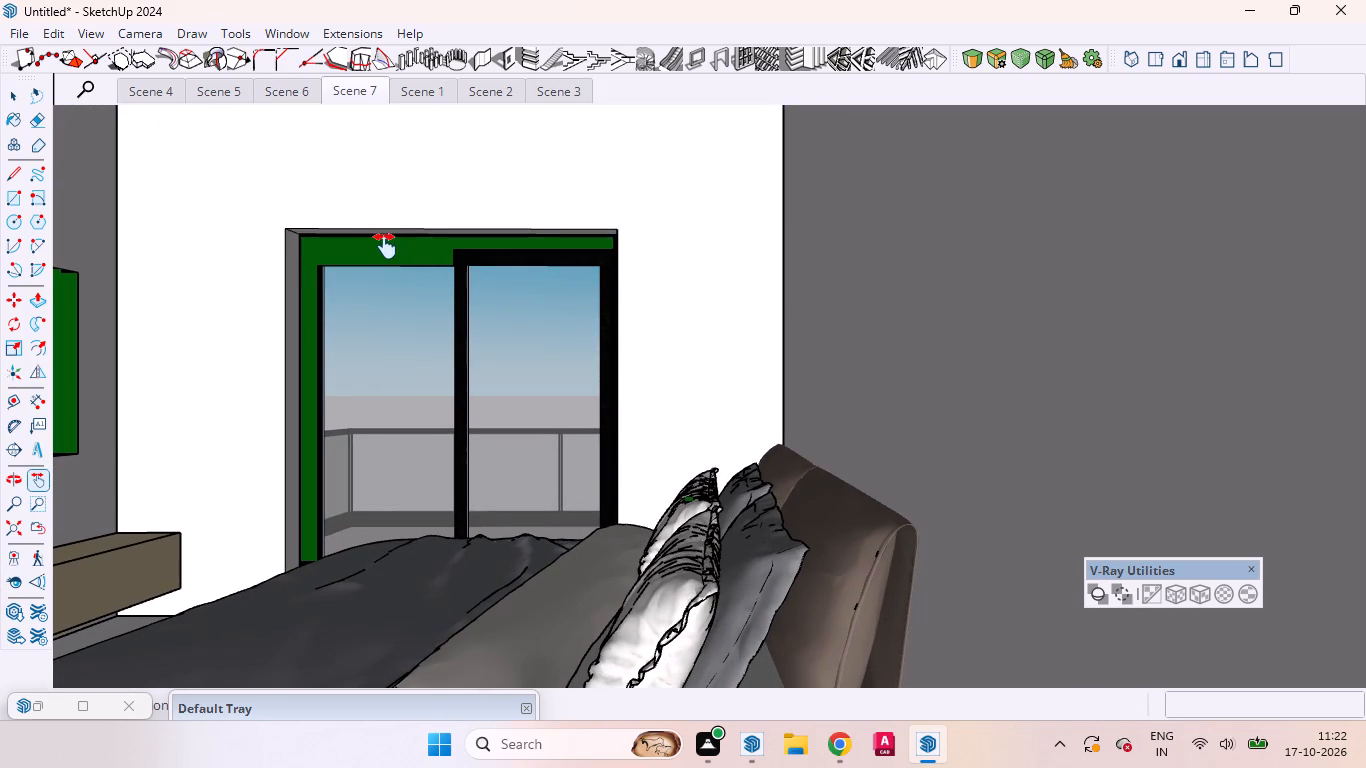
key(space)
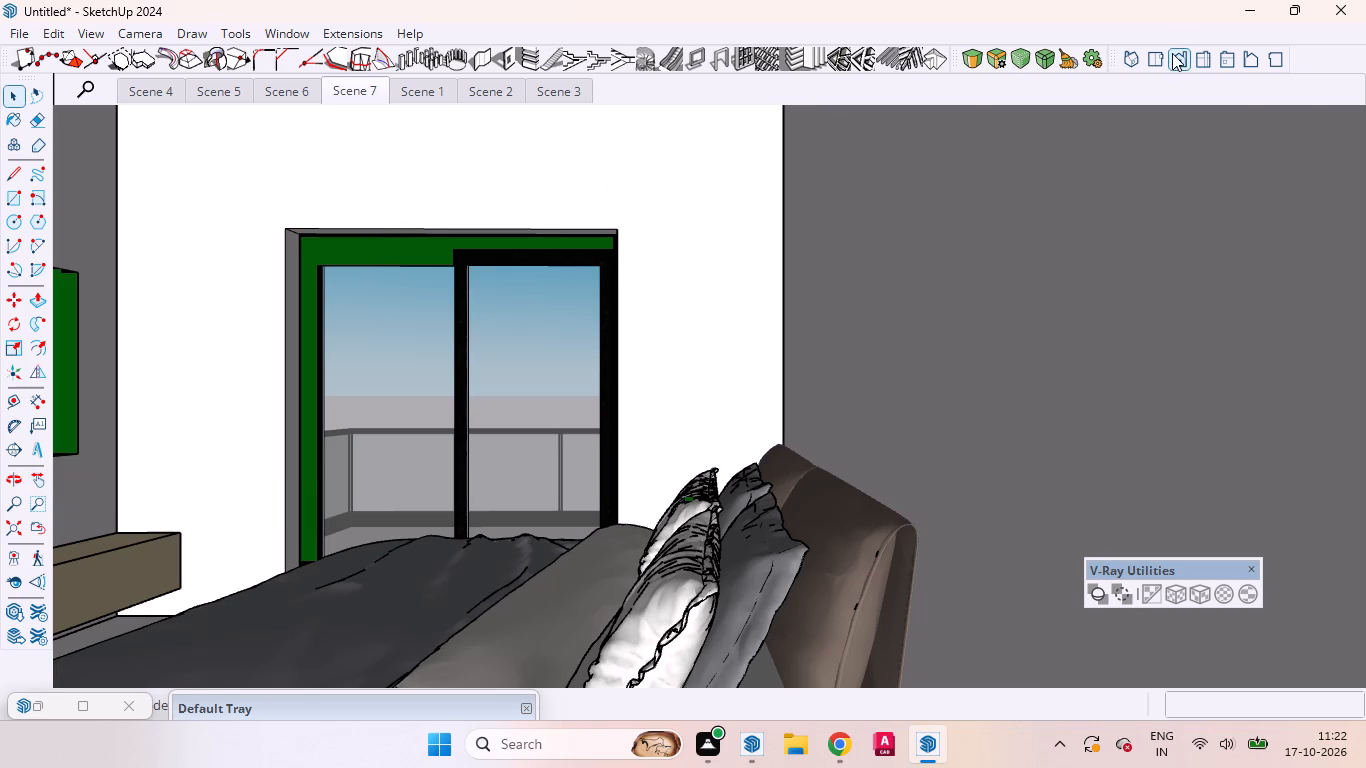
From an overhead view of the apartment, place a camera over the bed in the balcony bedroom, facing the TV wall.
click(1163, 53)
scroll(821, 374, down, 11)
scroll(846, 341, up, 2)
scroll(846, 341, down, 11)
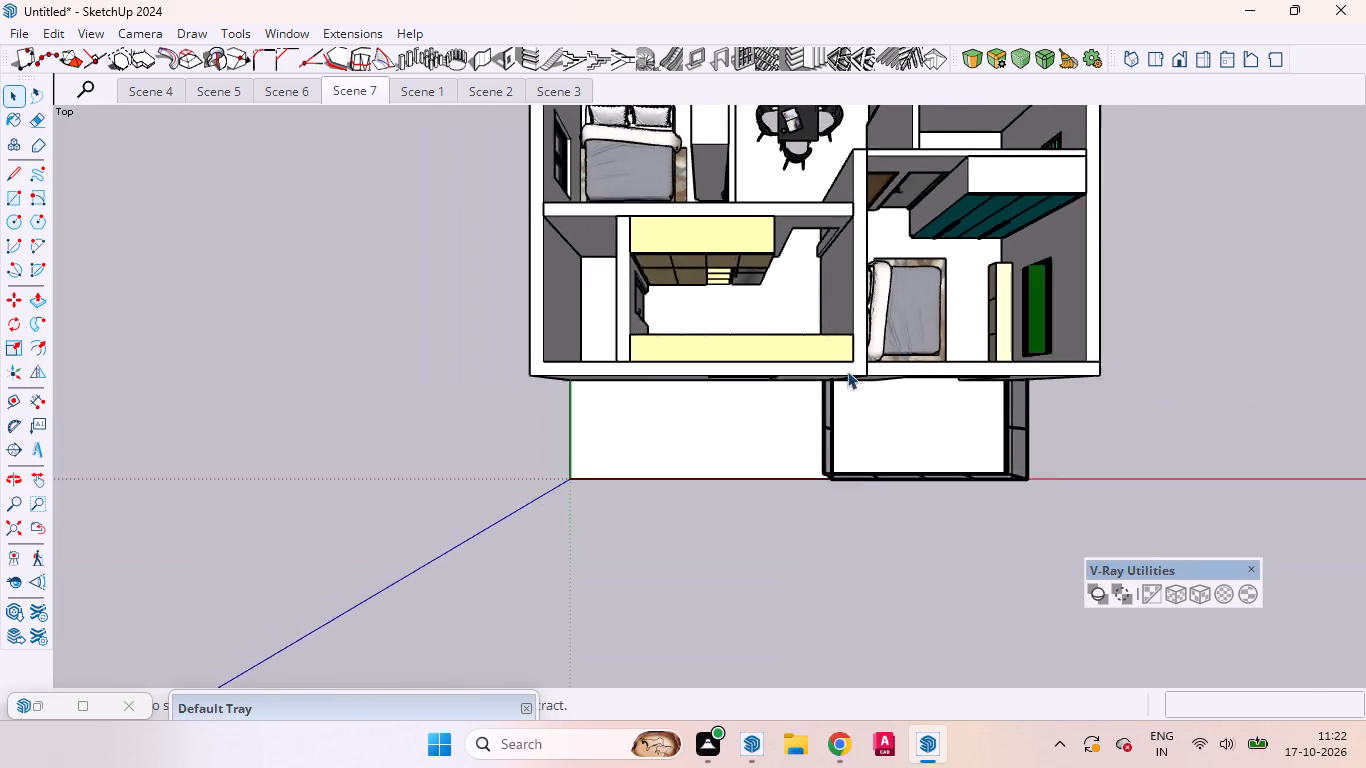
scroll(791, 470, down, 9)
scroll(874, 576, up, 1)
scroll(874, 577, down, 1)
scroll(877, 585, up, 2)
scroll(863, 220, up, 4)
scroll(865, 219, down, 1)
scroll(865, 219, up, 1)
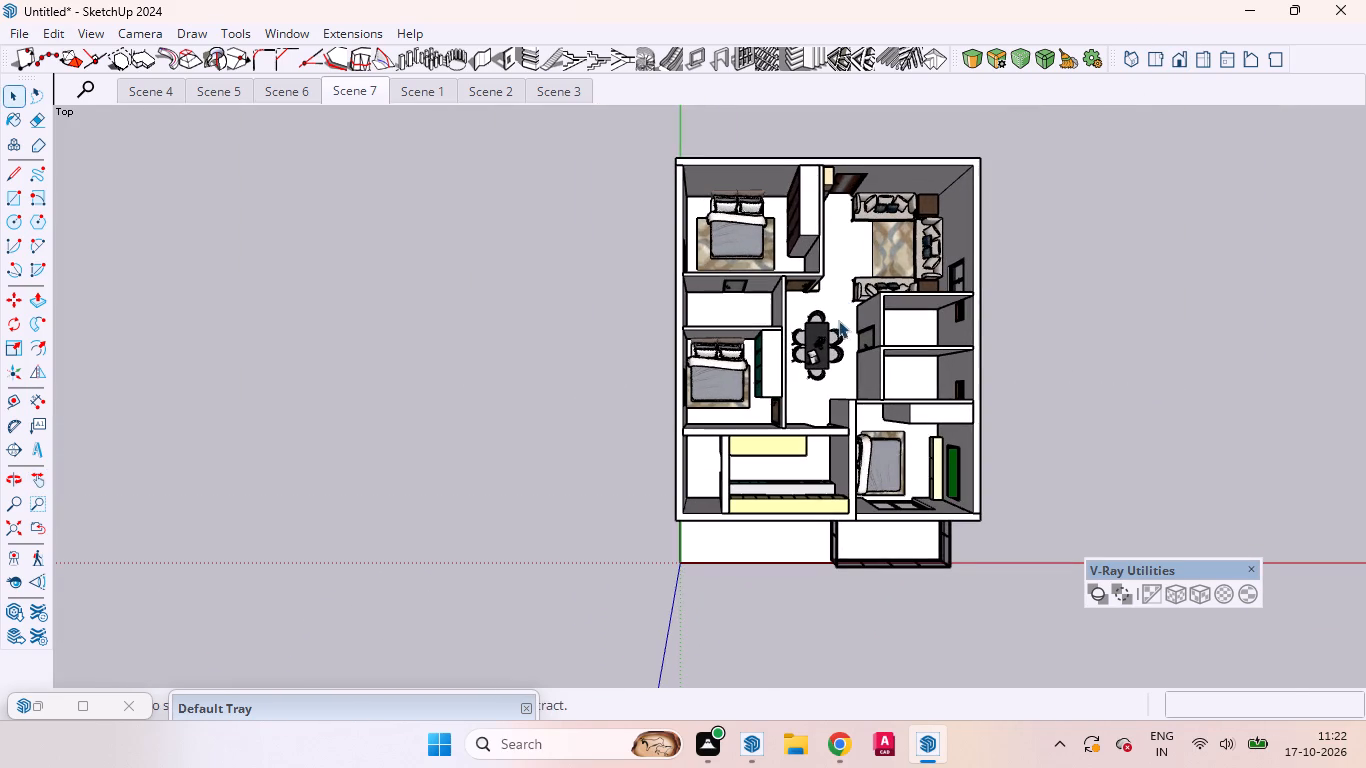
middle_drag(888, 431, 1015, 372)
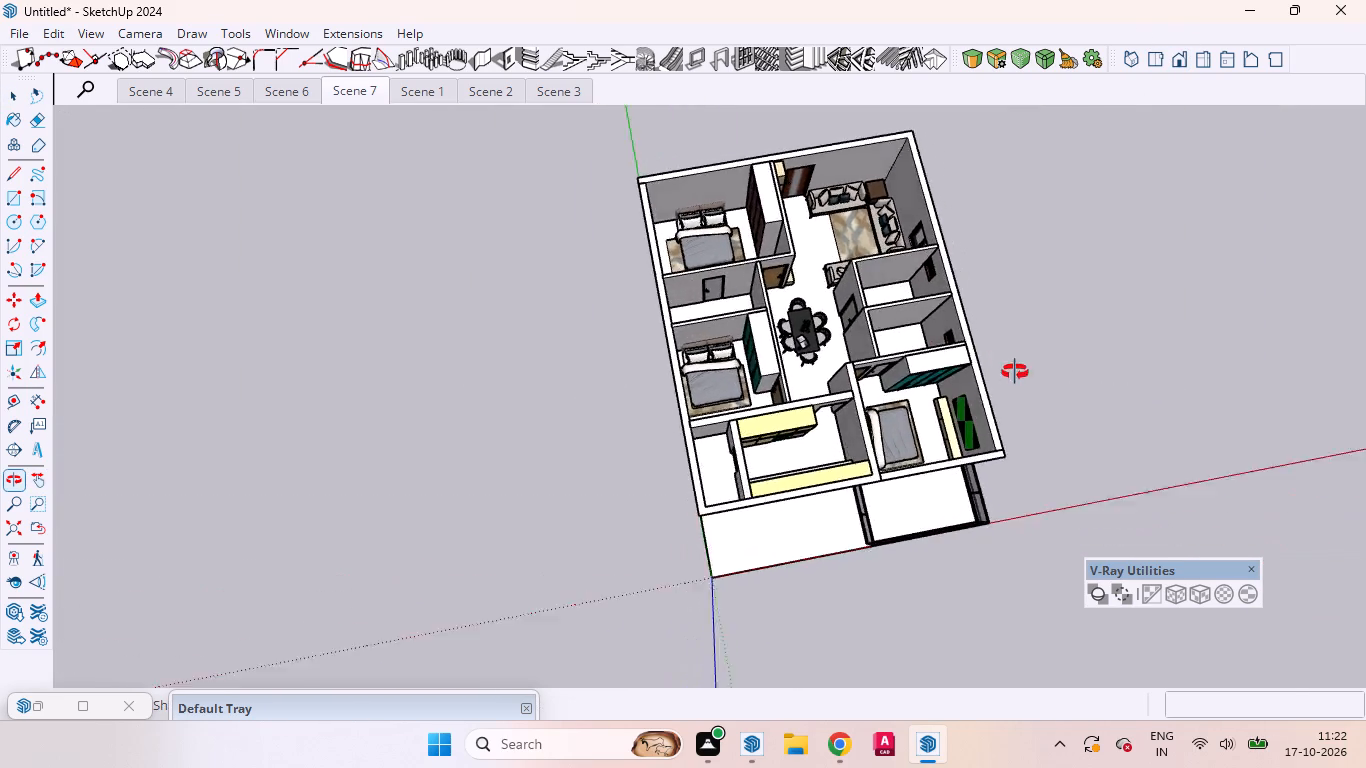
middle_drag(1015, 372, 1335, 469)
scroll(927, 431, up, 5)
scroll(641, 332, down, 6)
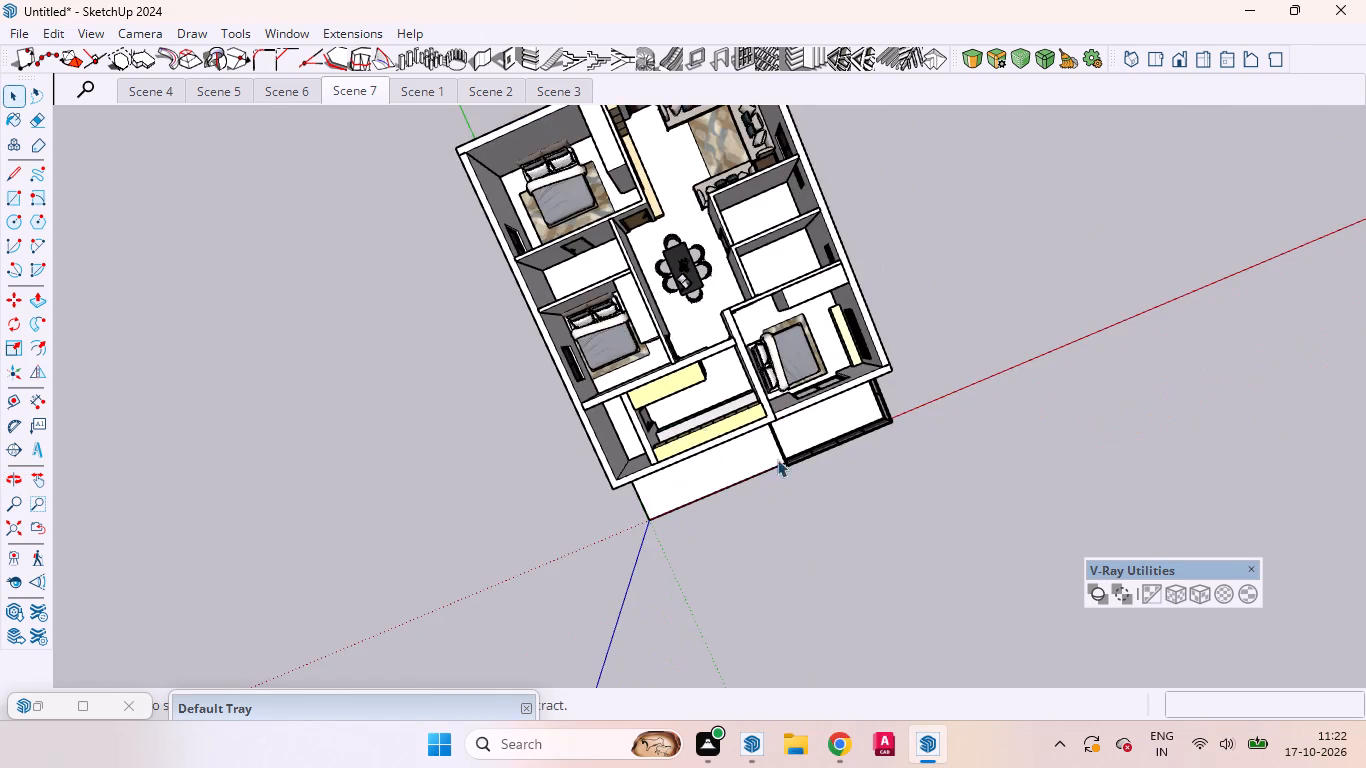
middle_drag(866, 445, 1043, 156)
middle_drag(741, 516, 1242, 560)
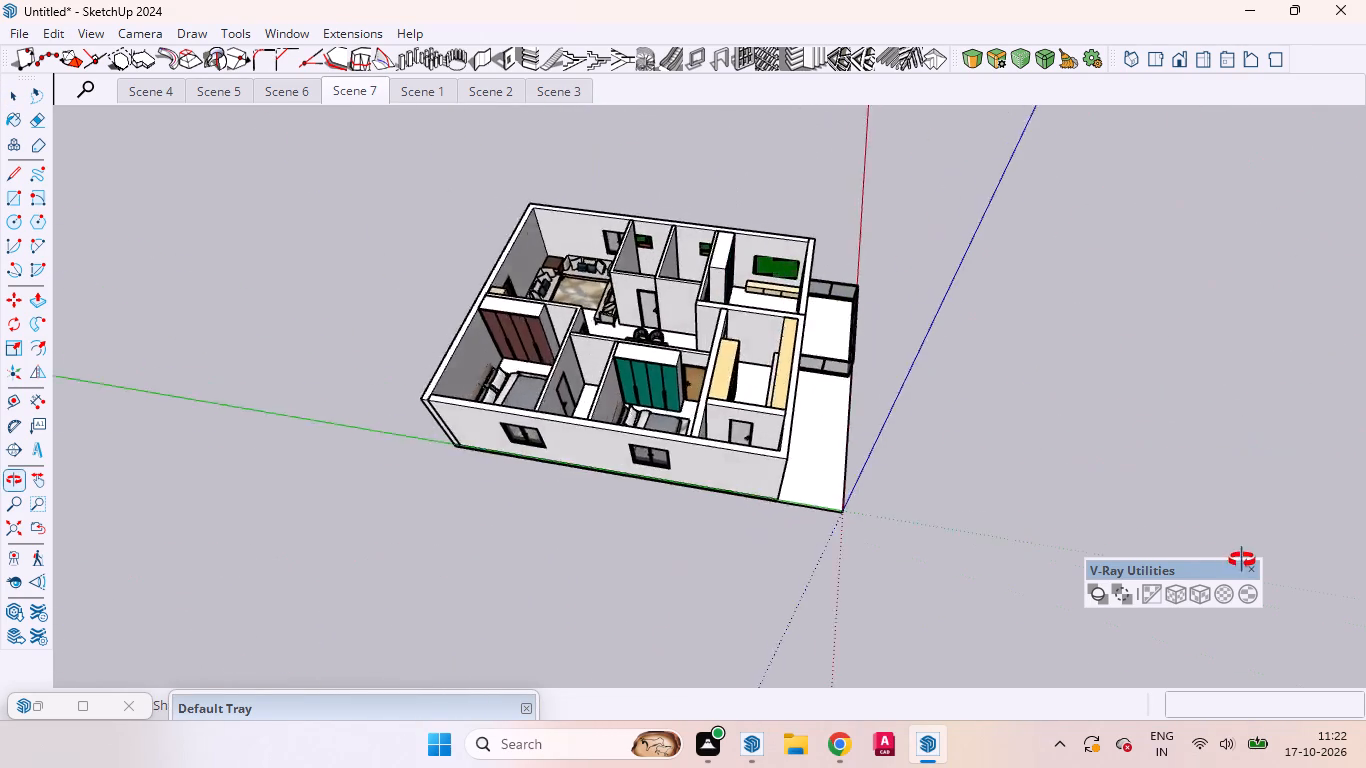
scroll(847, 364, up, 5)
scroll(787, 403, down, 4)
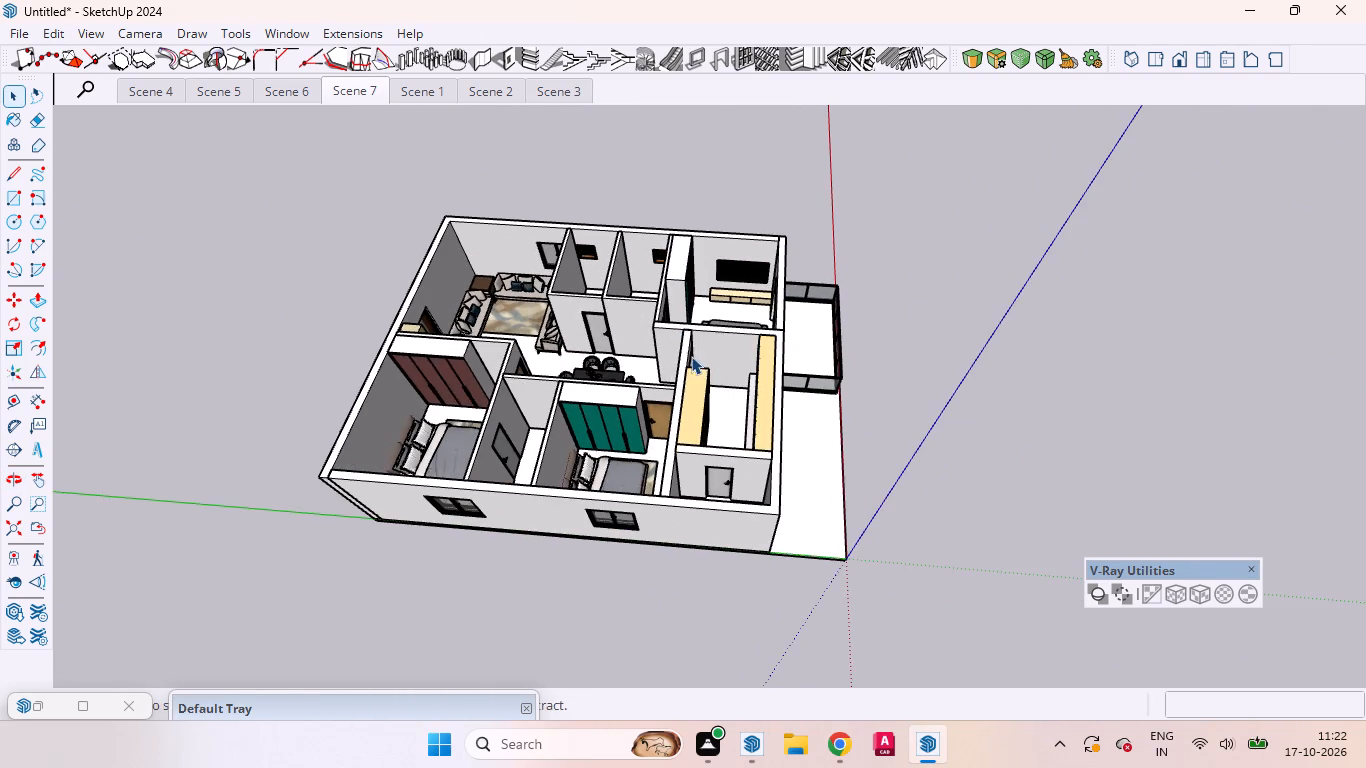
middle_drag(693, 363, 746, 513)
scroll(723, 290, up, 3)
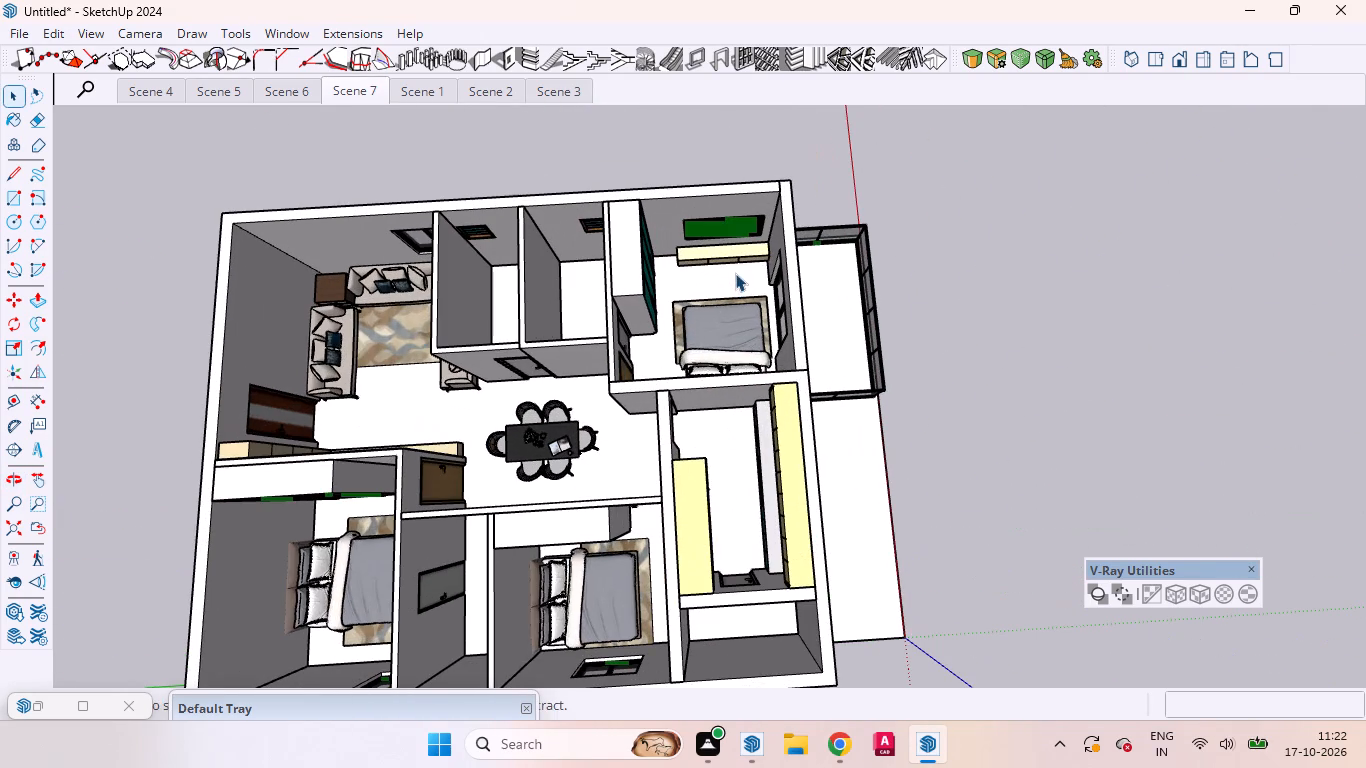
click(12, 548)
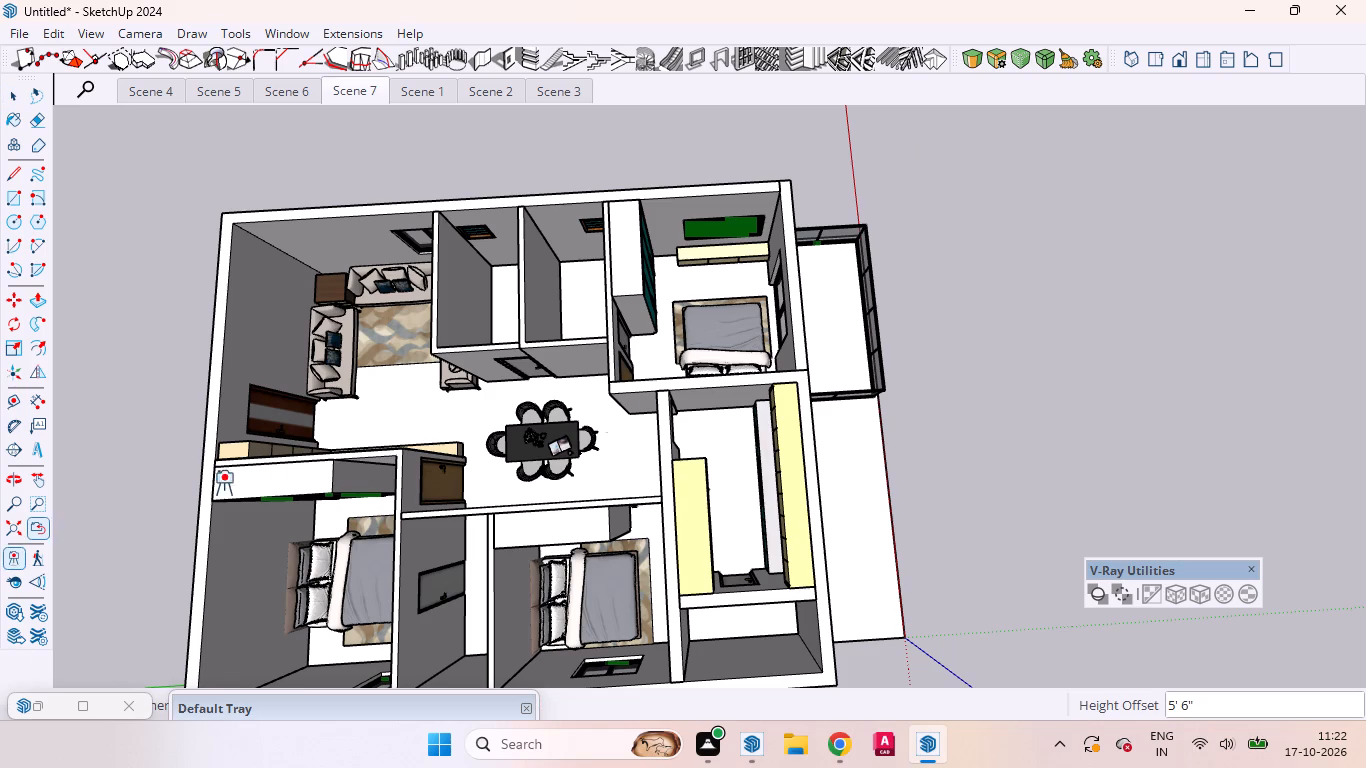
scroll(714, 269, up, 12)
scroll(731, 337, down, 1)
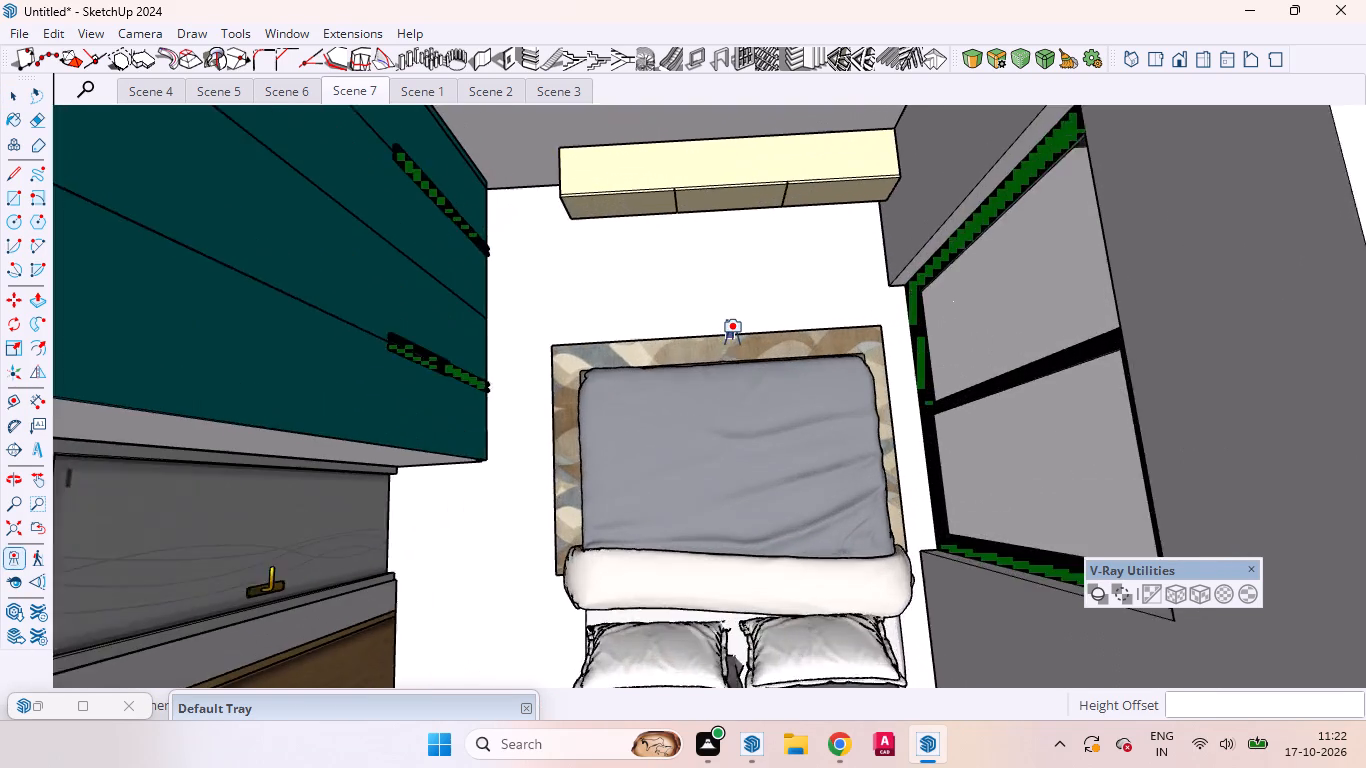
scroll(755, 462, down, 3)
click(756, 486)
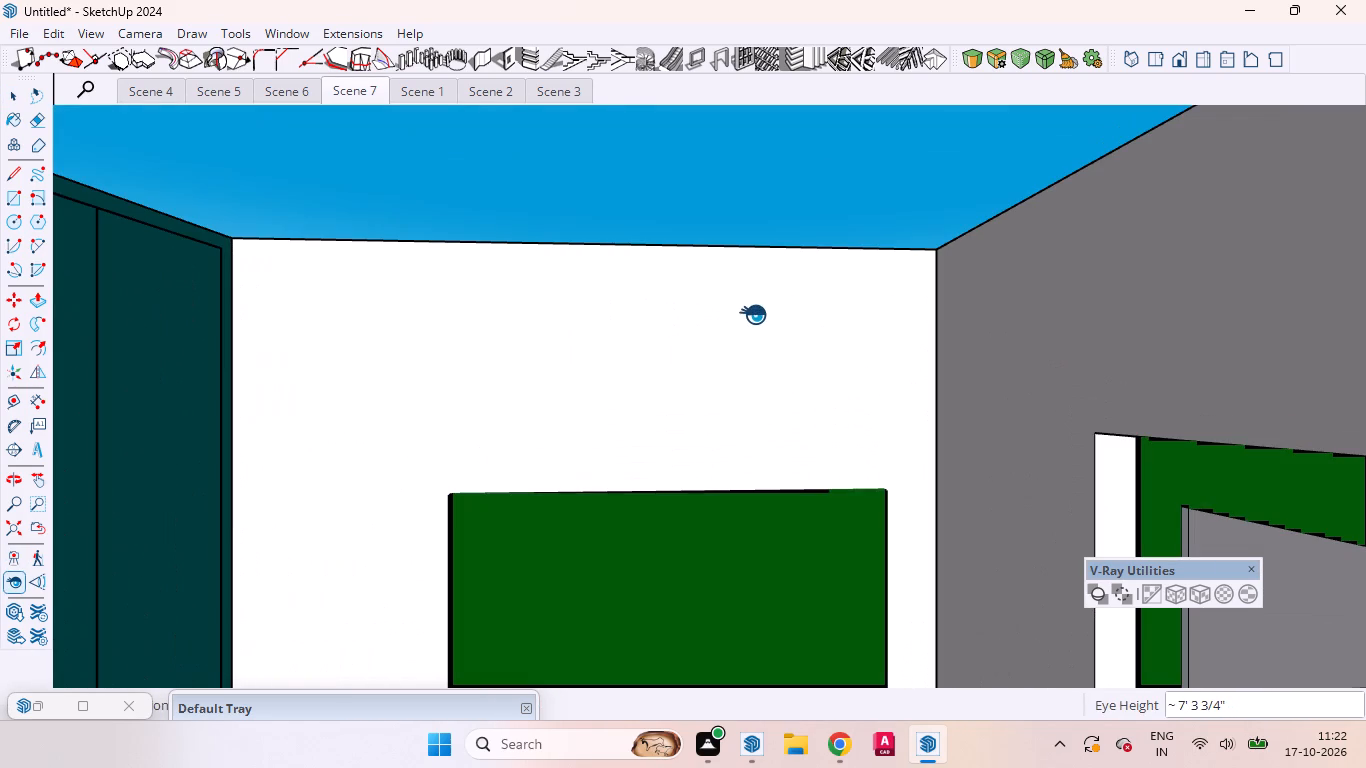
Try a 5' eye height, settle on 4', and store the TV wall view as a new scene after Scene 7.
text(5')
key(Return)
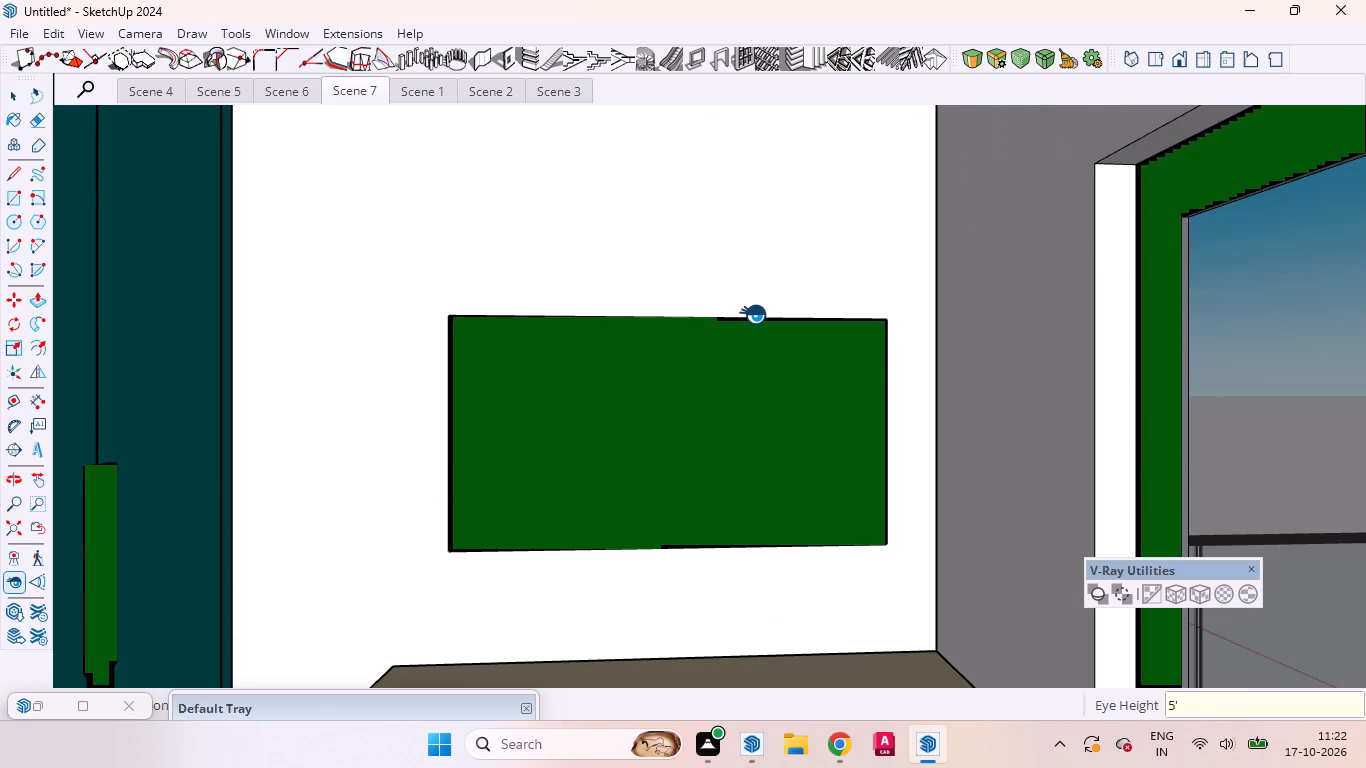
text(4')
key(Return)
key(space)
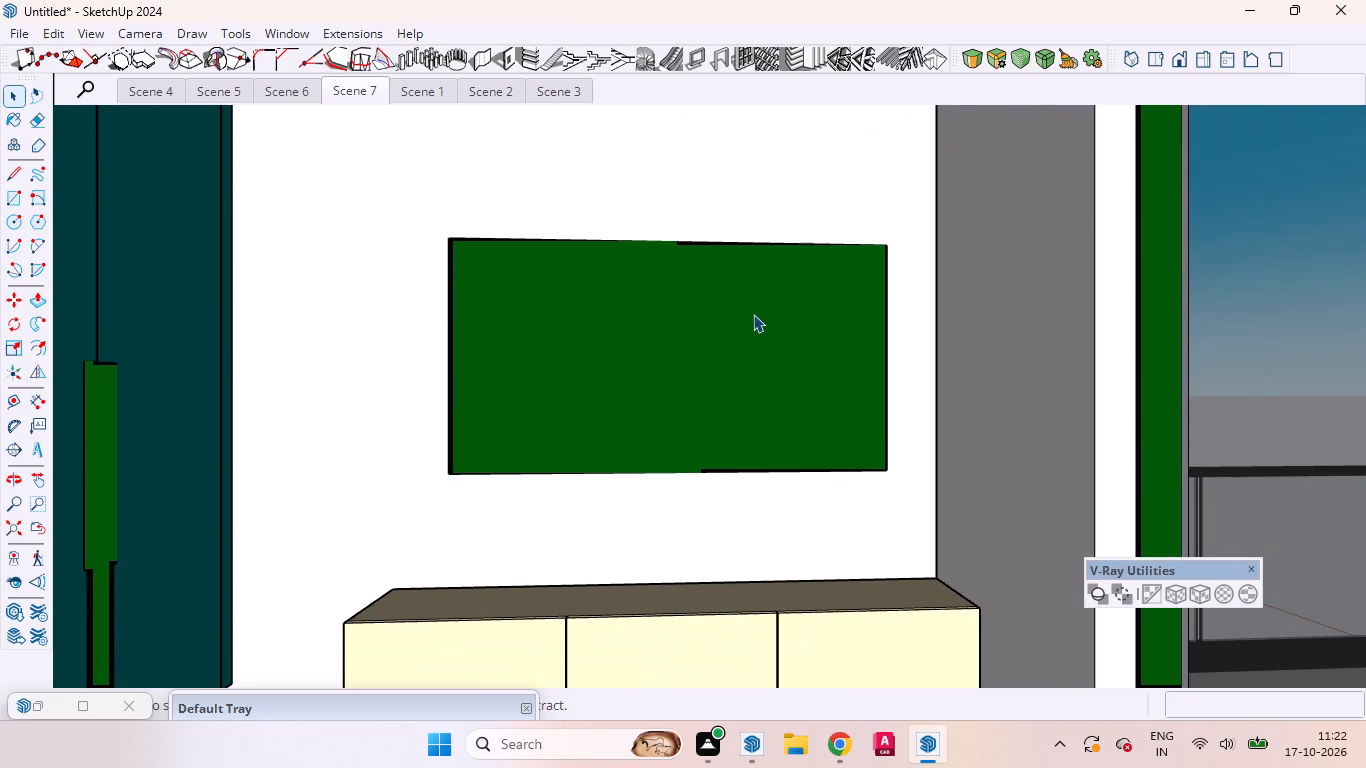
right_click(363, 88)
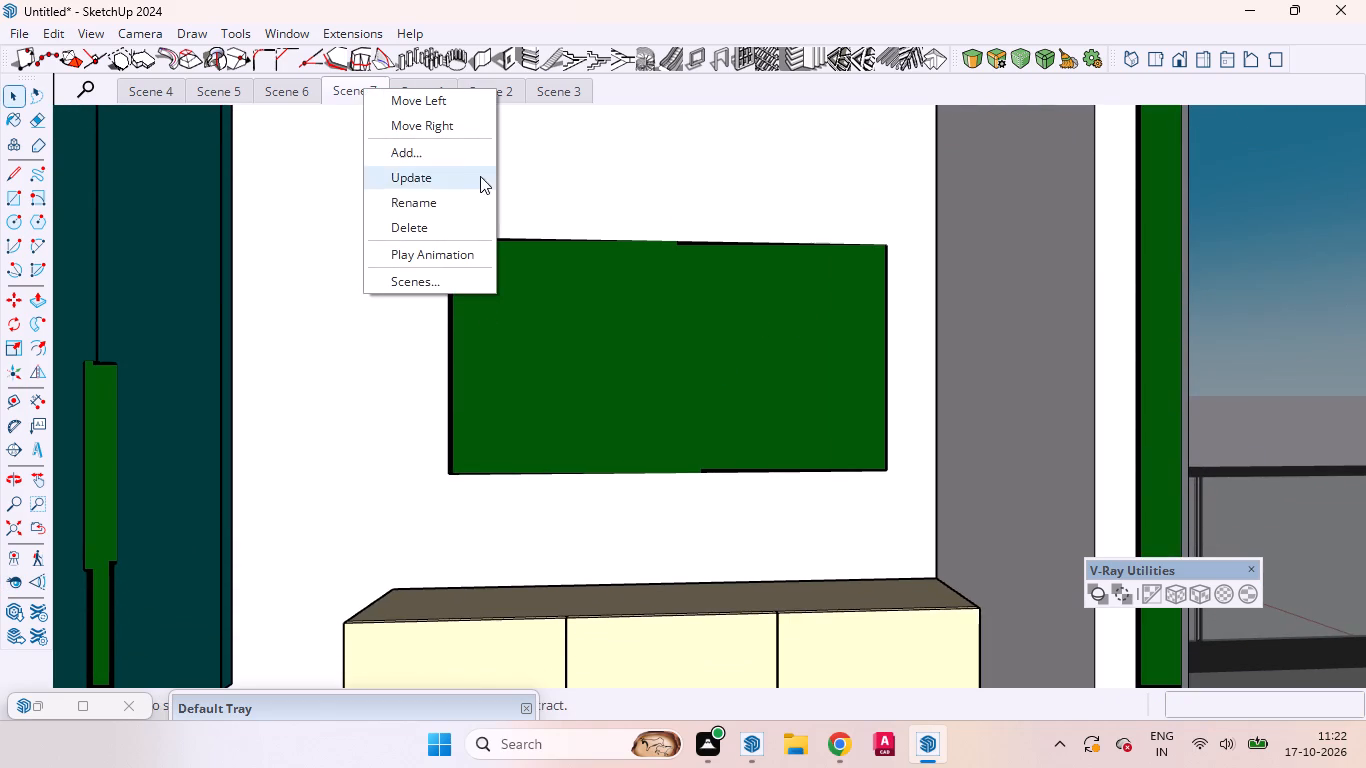
click(429, 155)
click(358, 92)
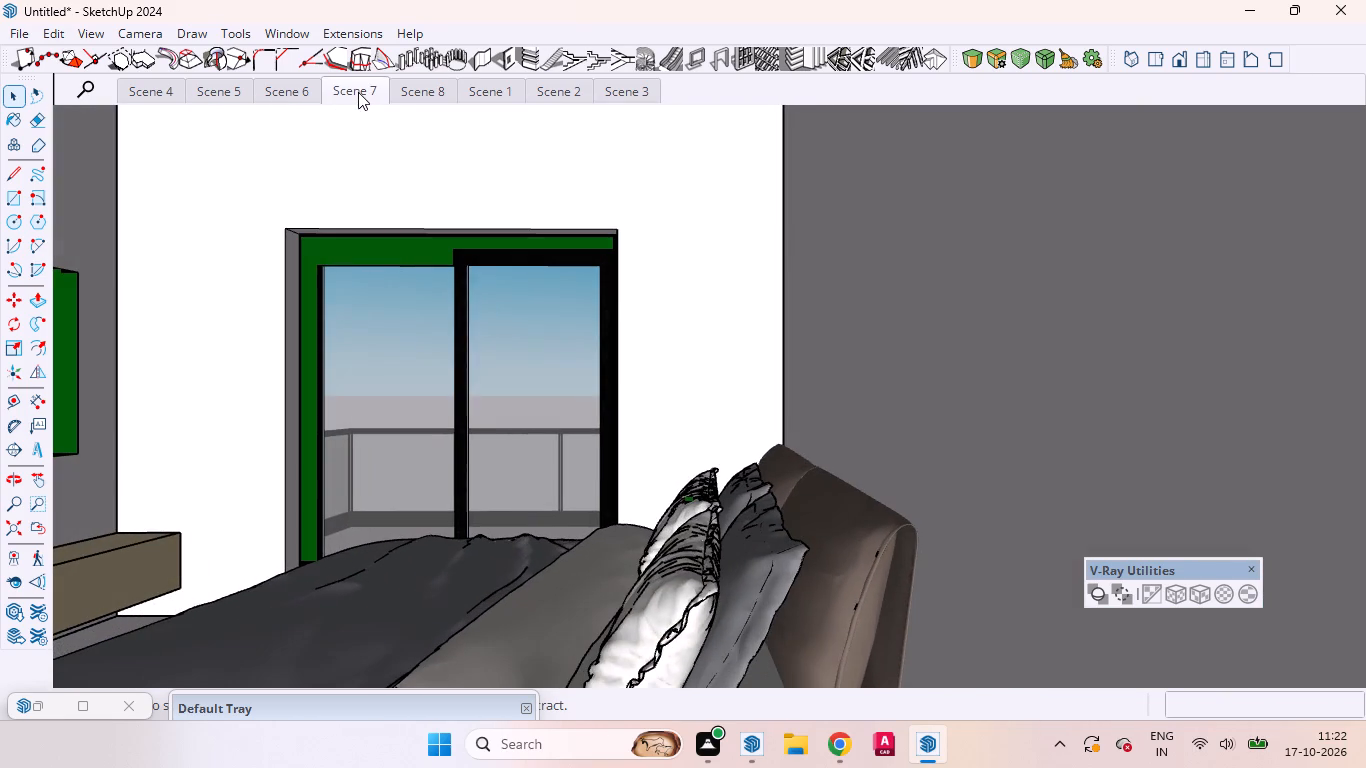
click(405, 93)
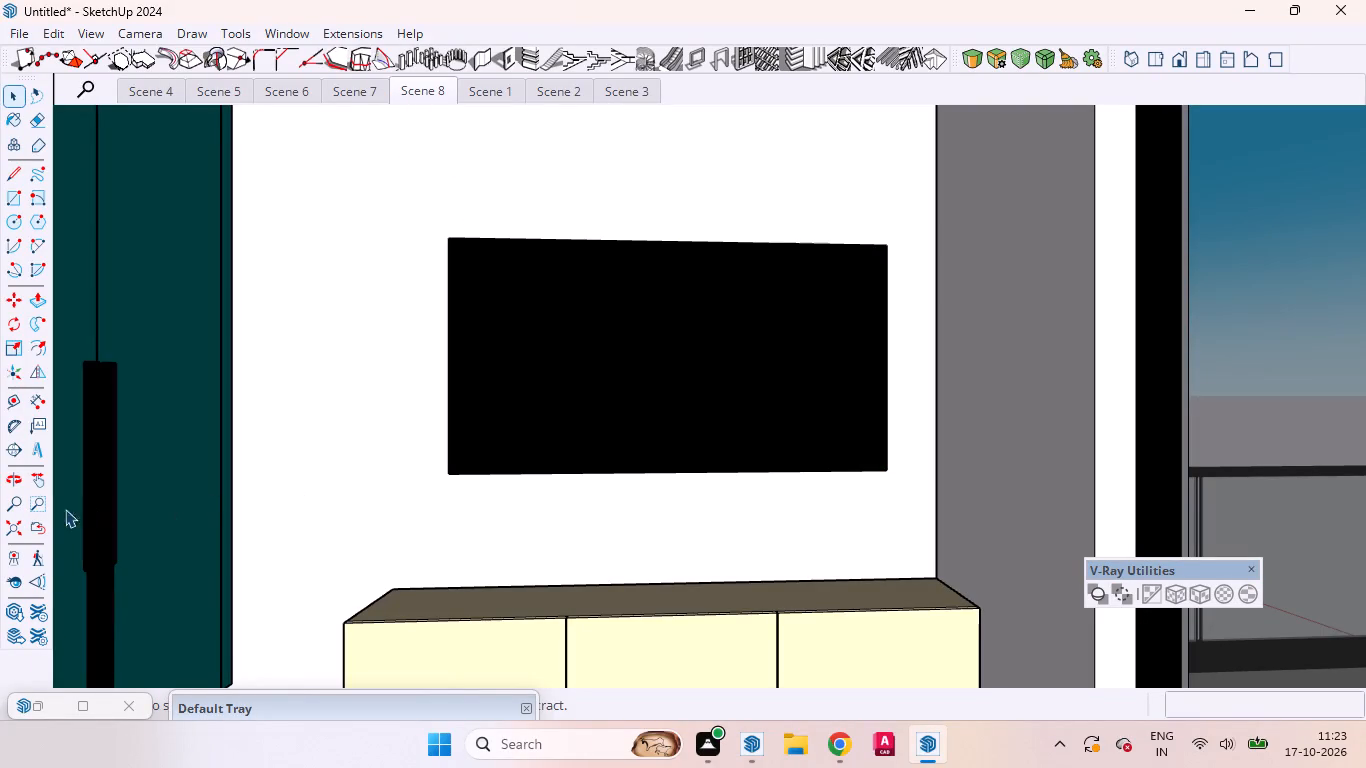
From the top view, place a camera at 5' 6" height between the bed and TV cabinet, near the balcony door, facing the wardrobe.
click(16, 507)
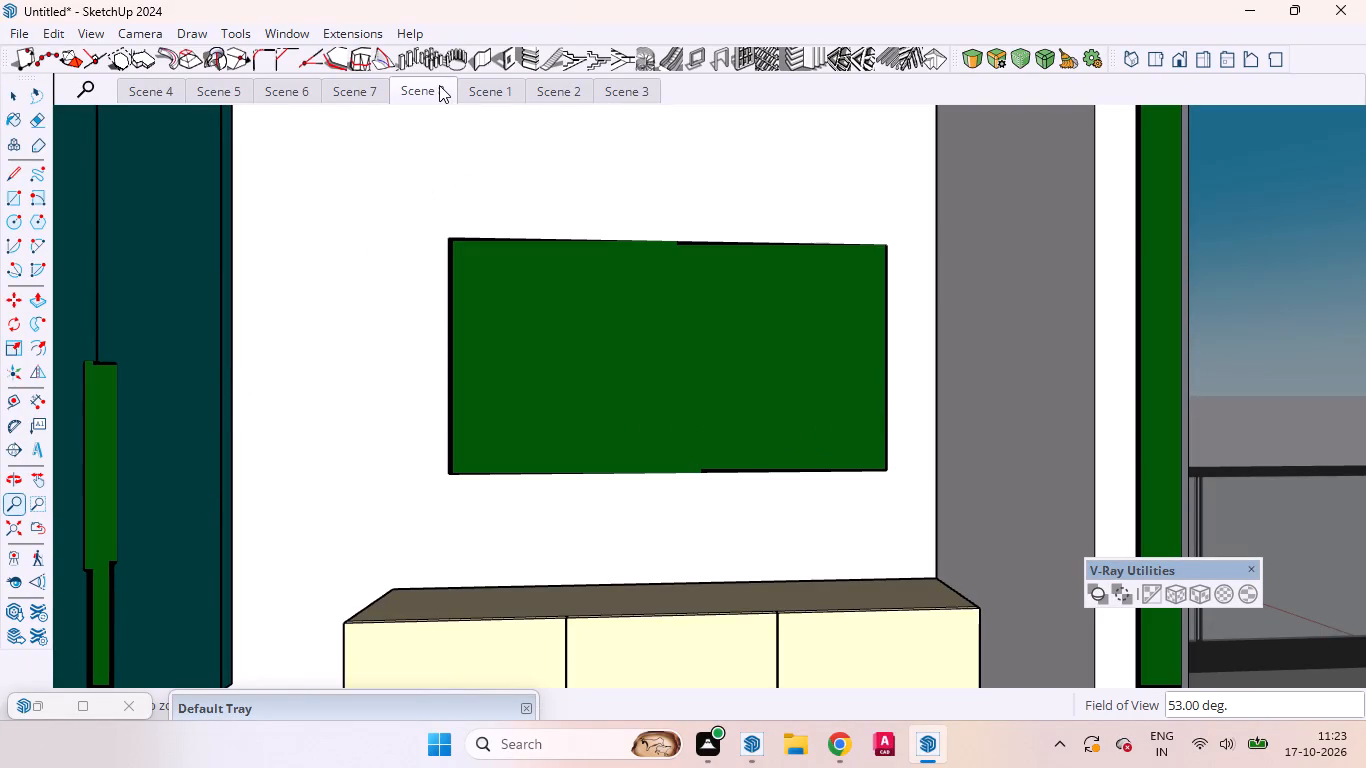
click(1150, 61)
scroll(885, 355, down, 13)
scroll(914, 368, up, 2)
scroll(916, 370, down, 1)
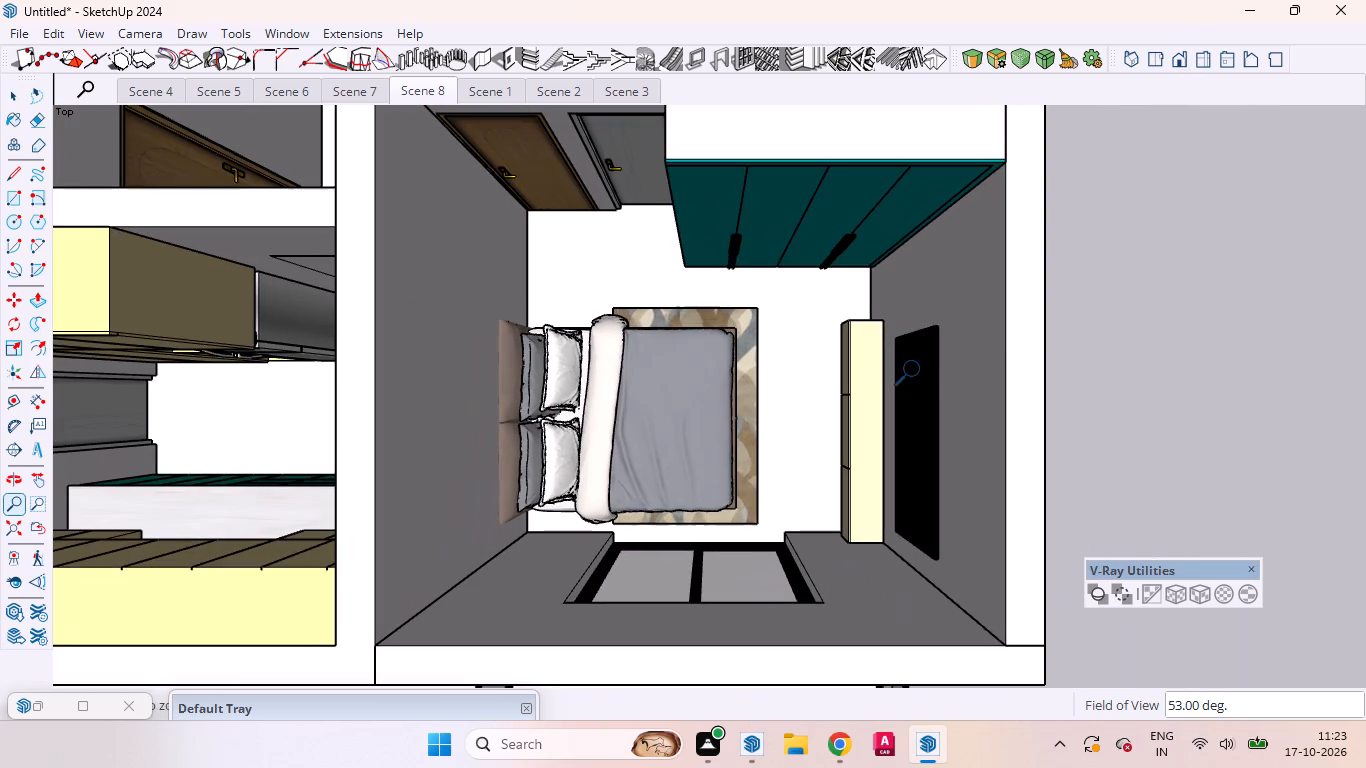
key(space)
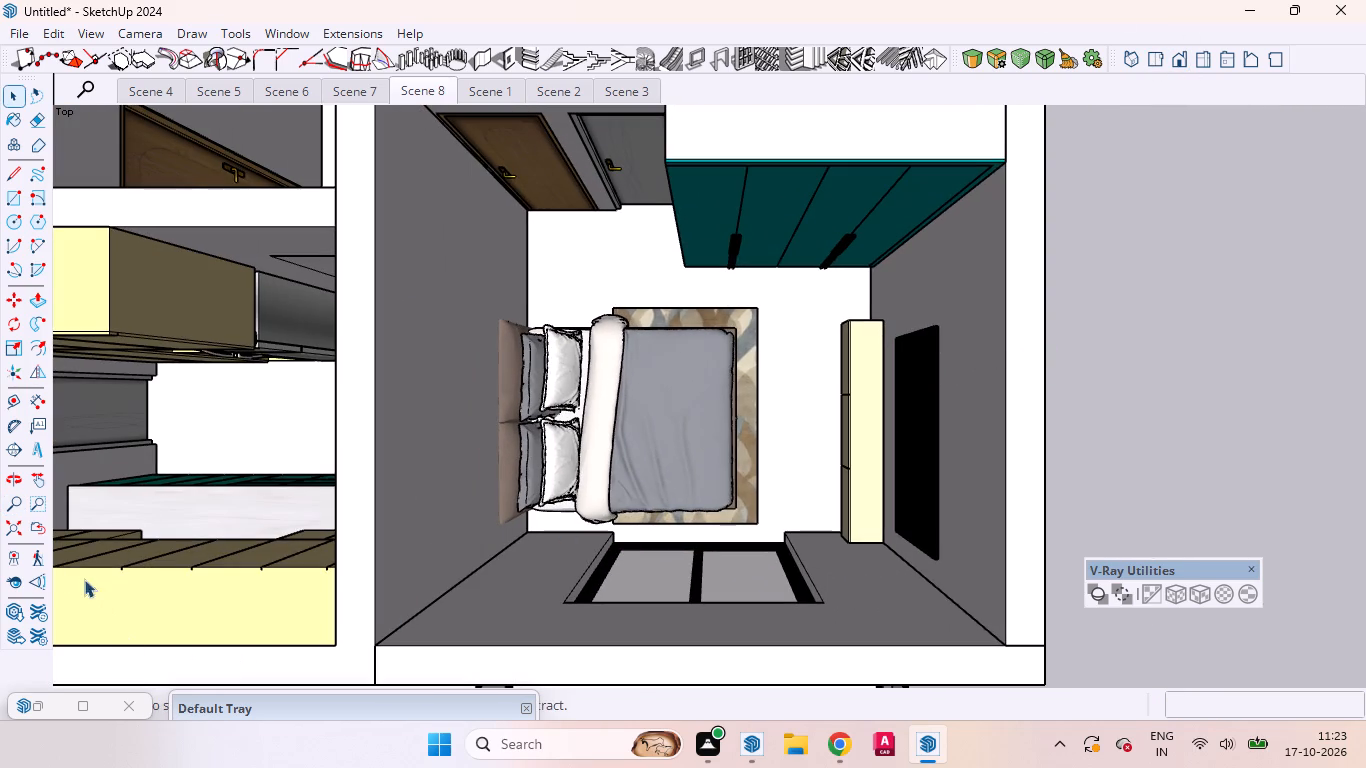
click(18, 546)
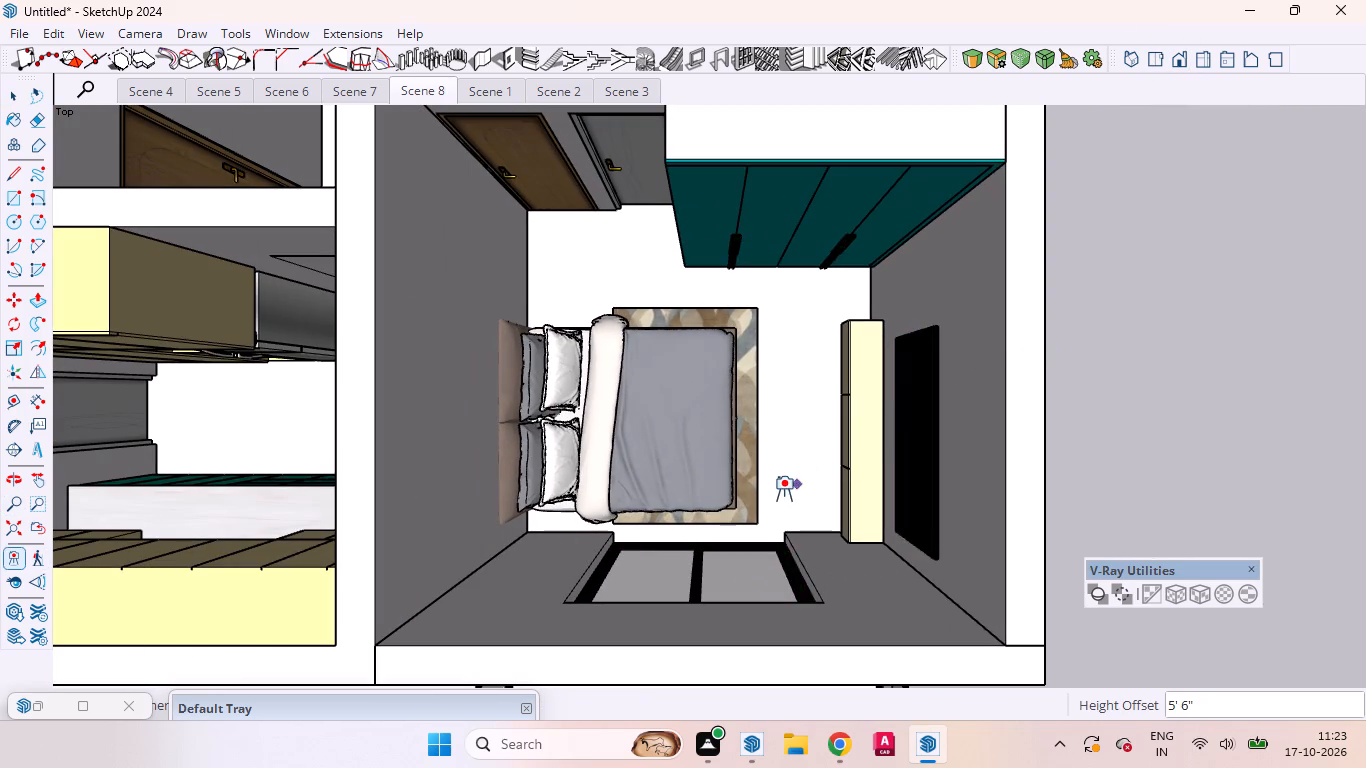
click(779, 497)
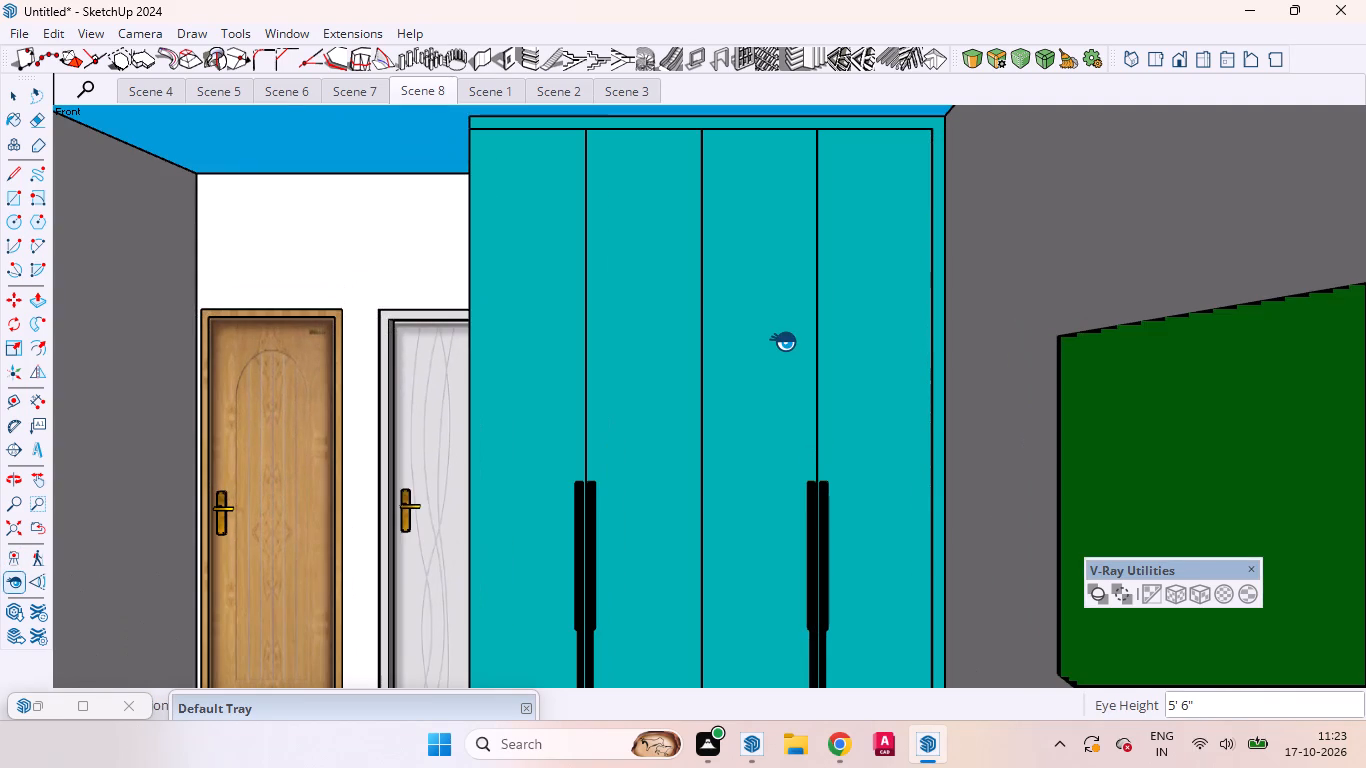
Set the wardrobe view's field of view to 56 degrees and store it as a new scene after Scene 8.
key(5)
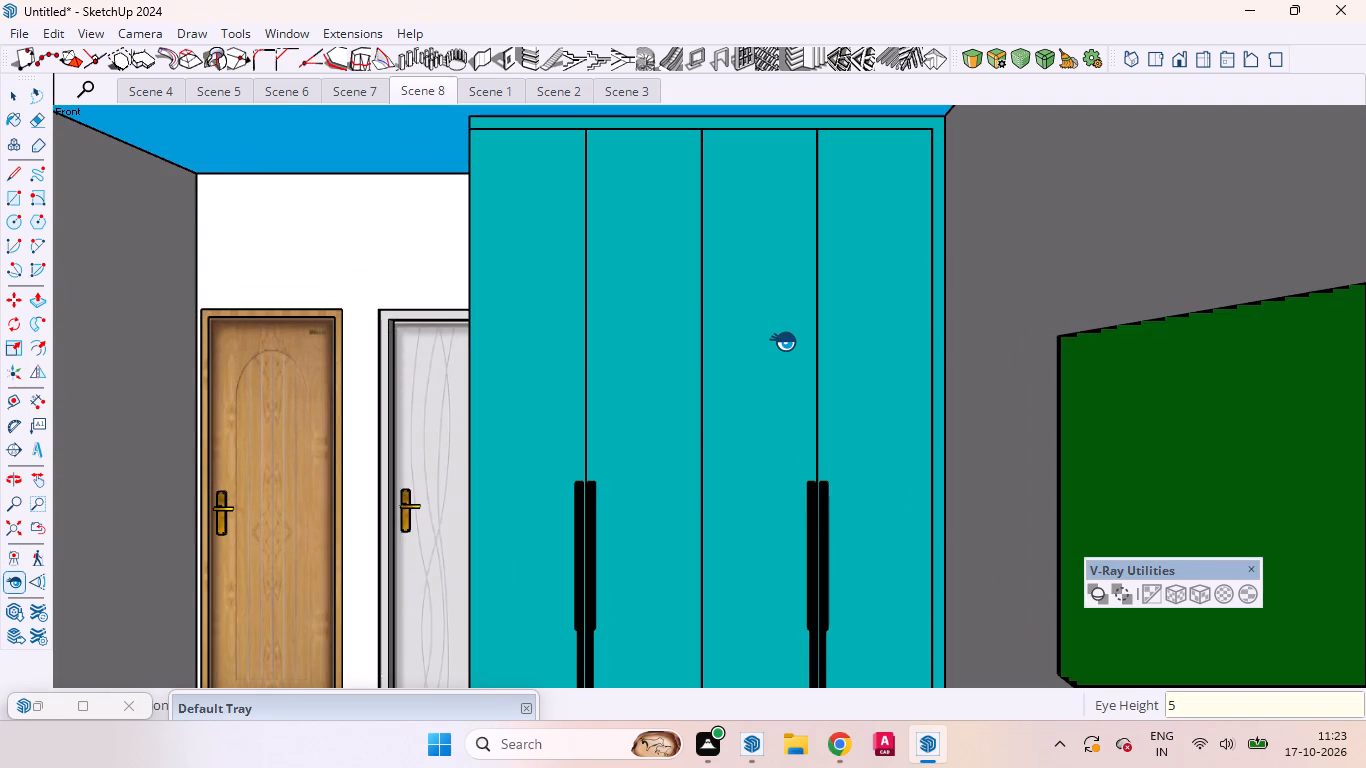
key(space)
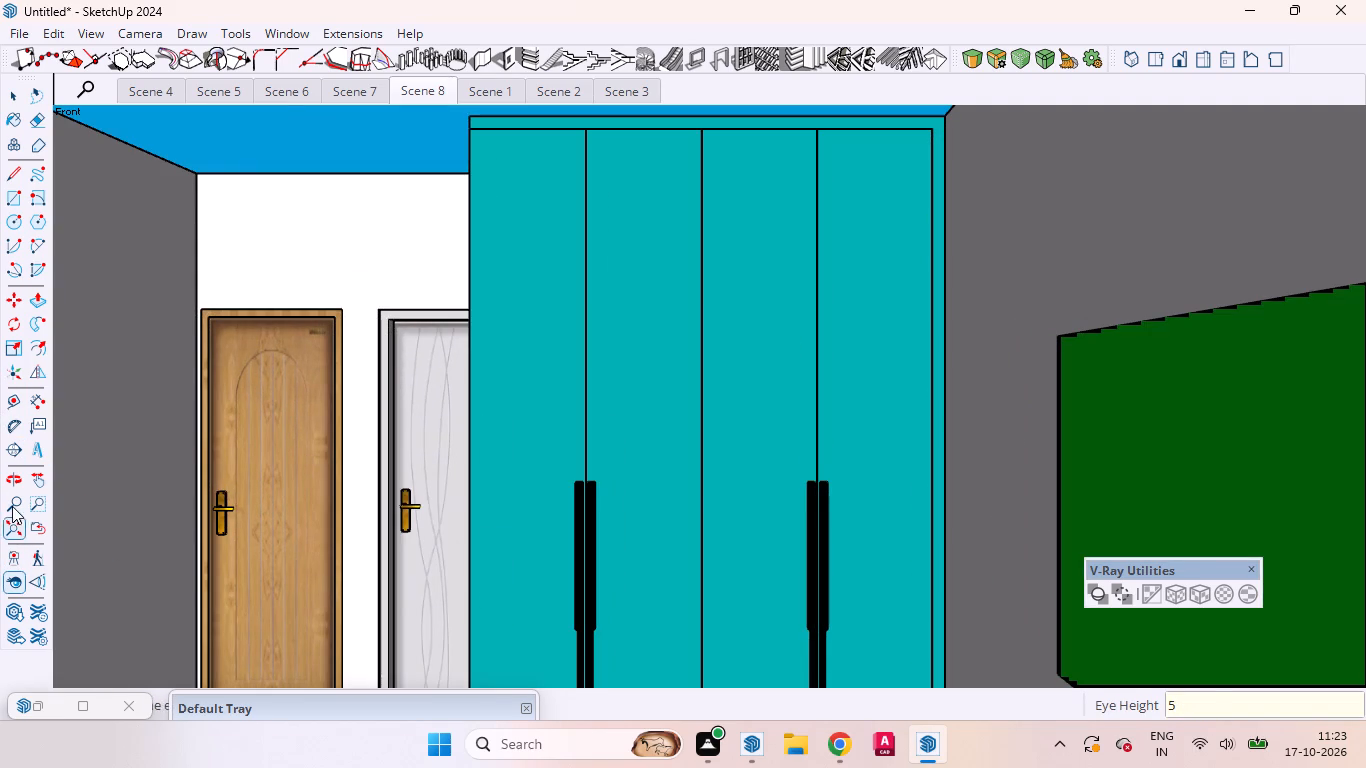
click(12, 506)
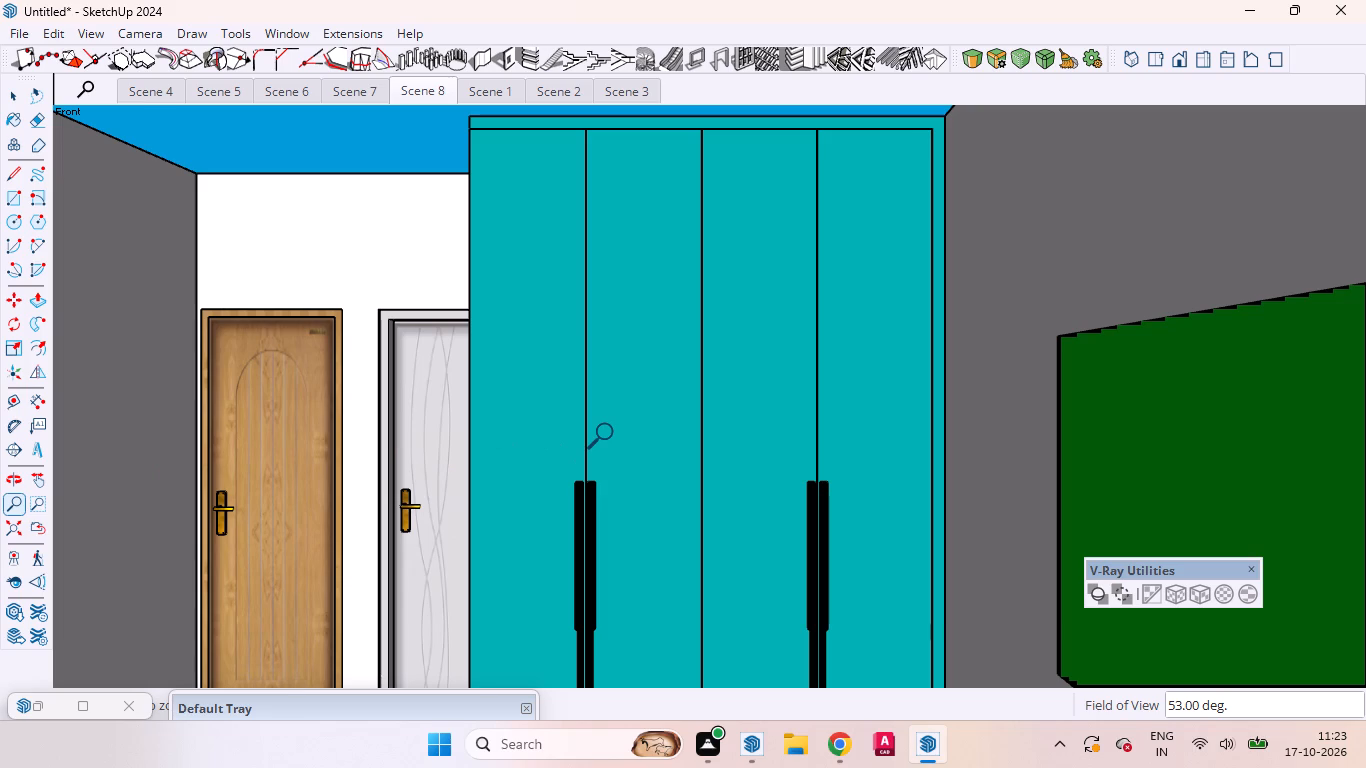
text(56)
key(Return)
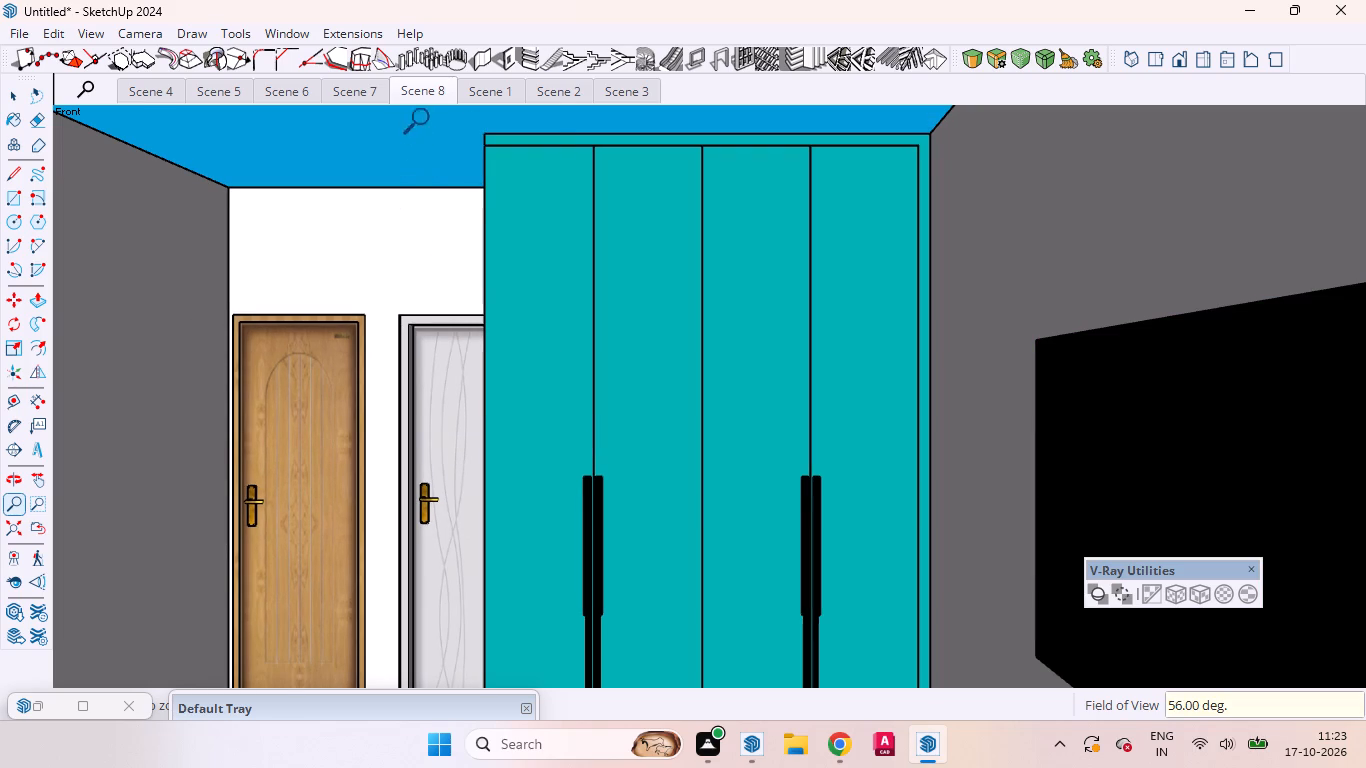
right_click(424, 86)
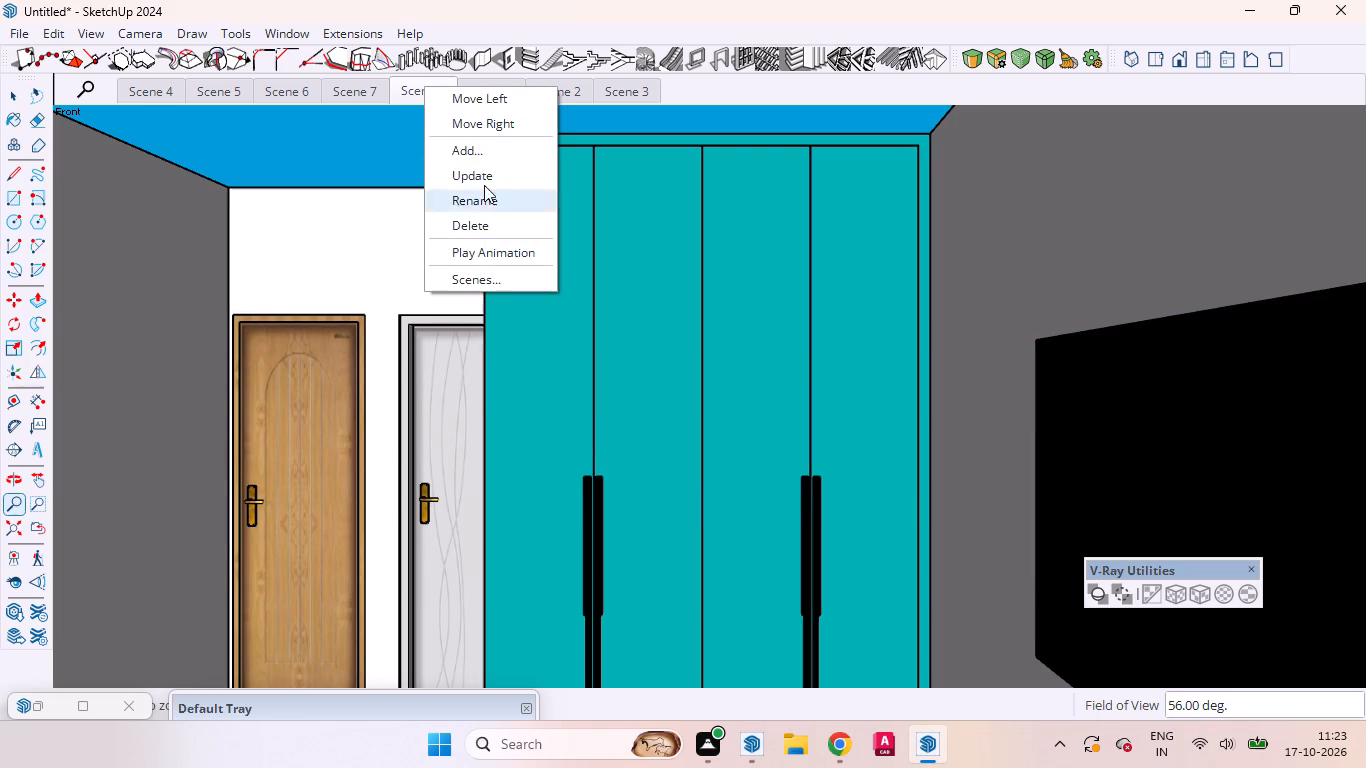
click(479, 149)
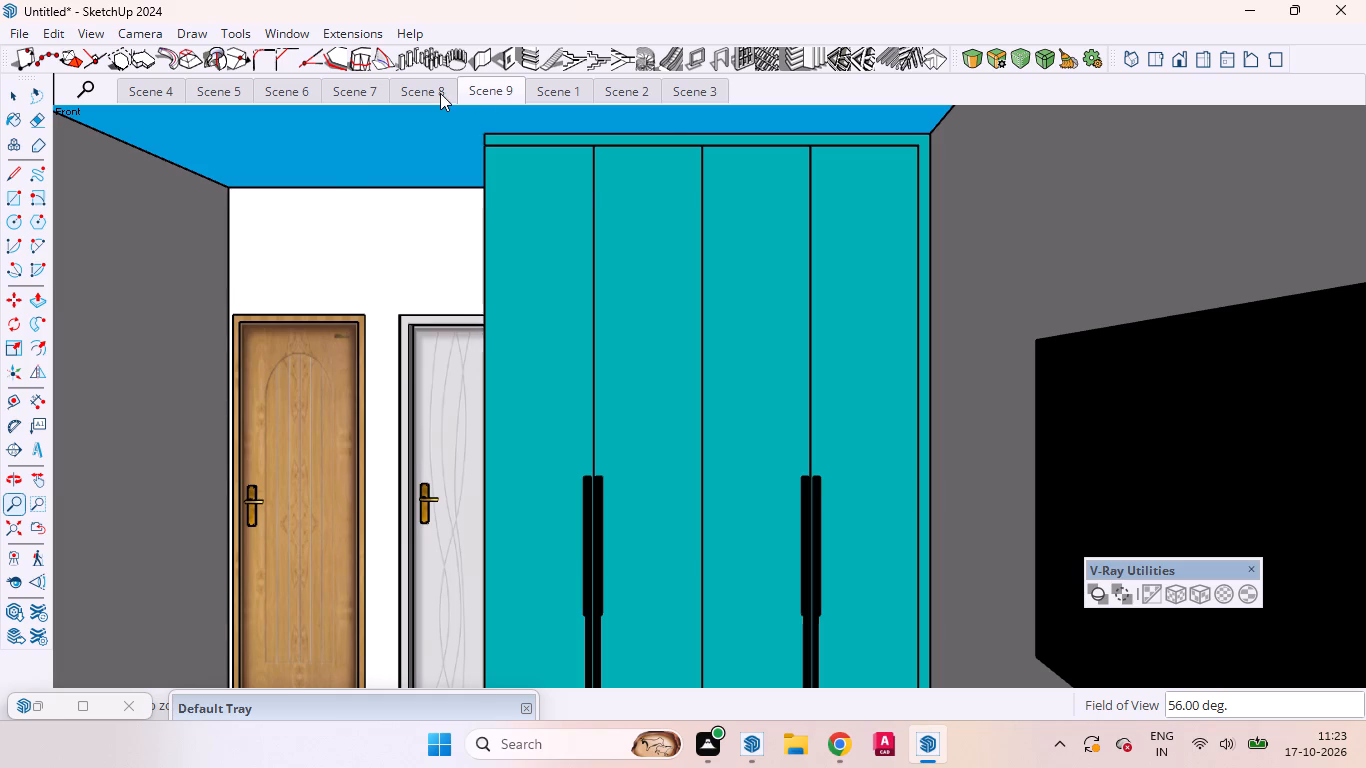
Review the saved balcony bedroom views by switching between Scenes 7, 8 and 9.
click(440, 93)
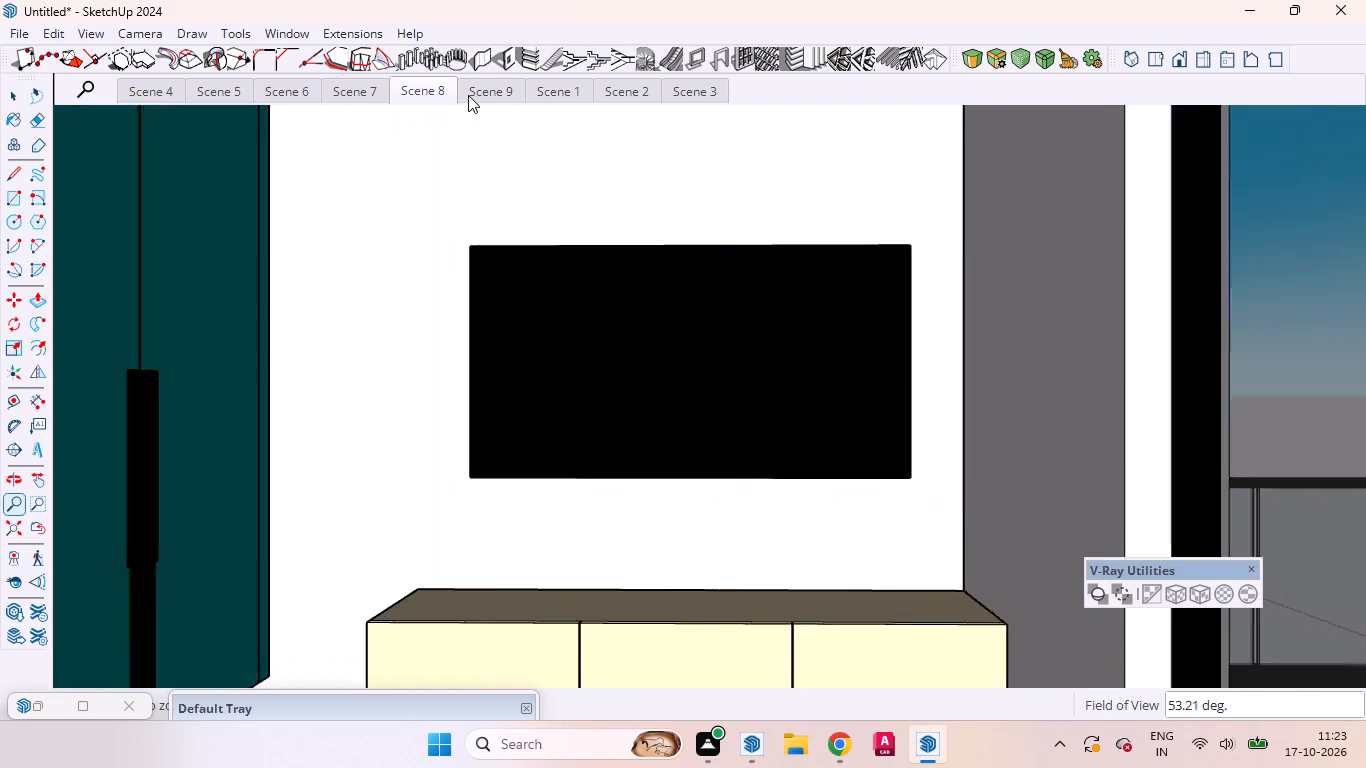
click(473, 94)
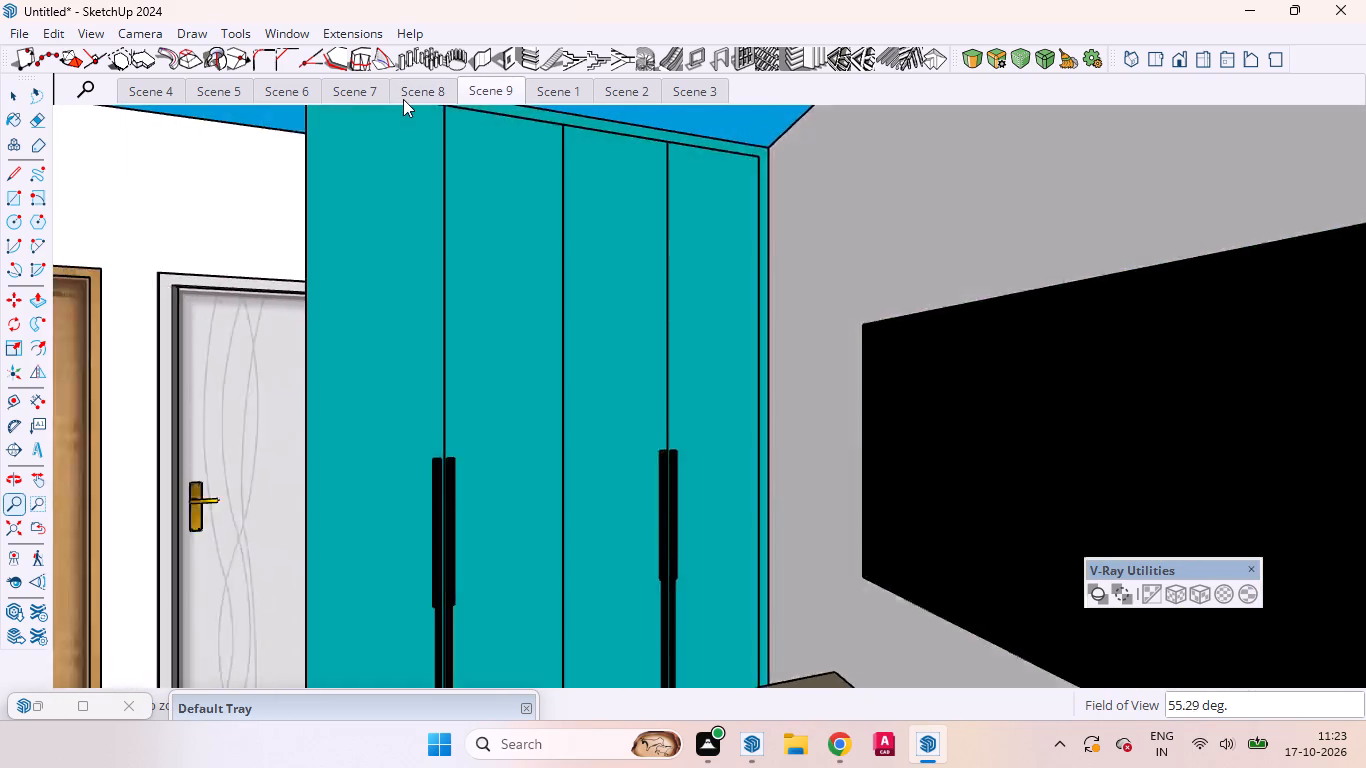
click(402, 99)
click(369, 96)
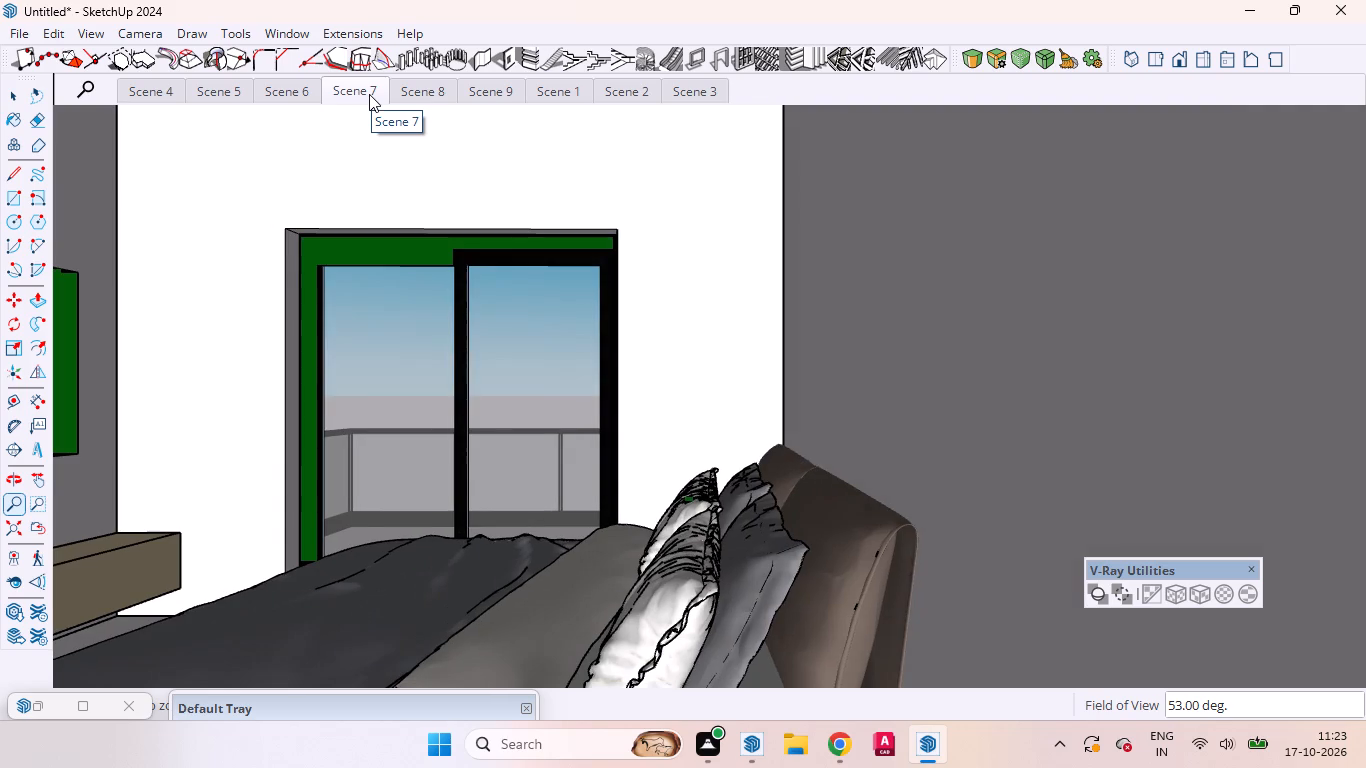
click(424, 87)
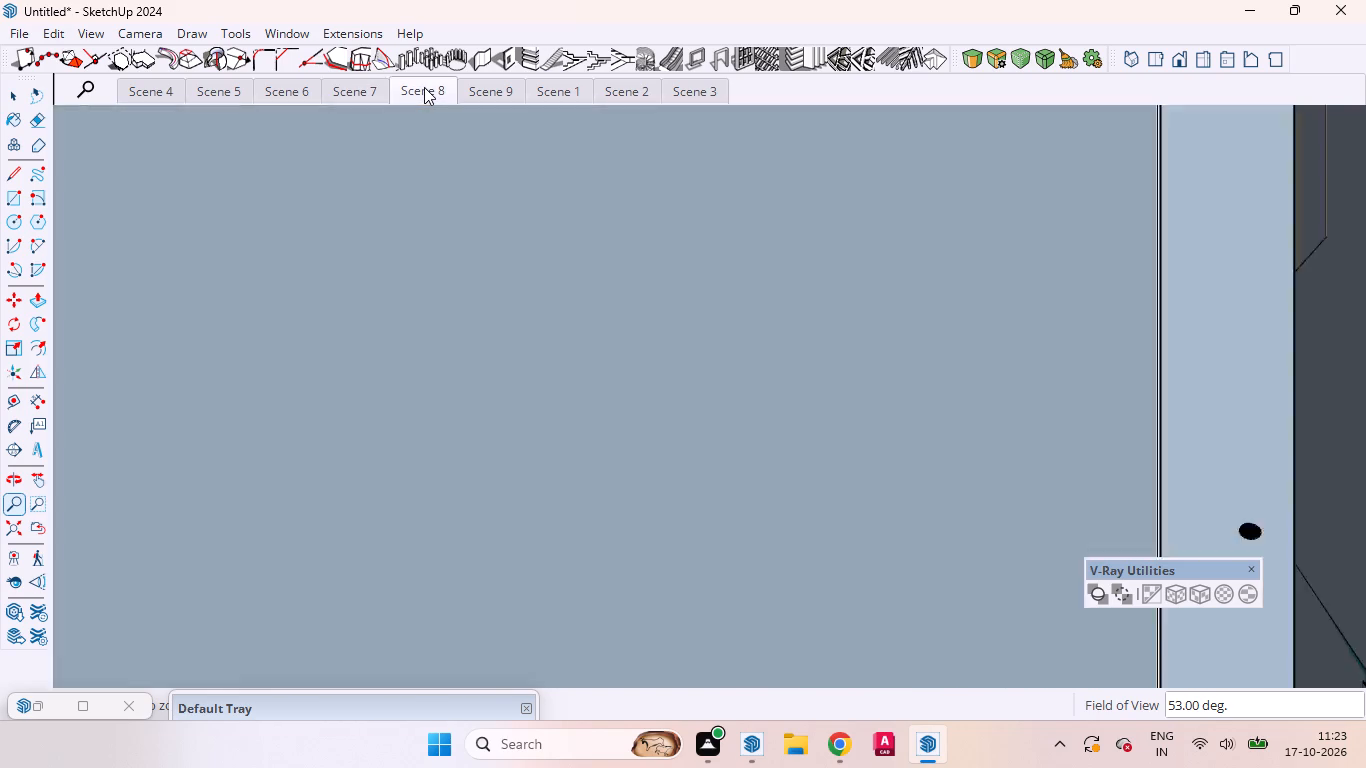
click(482, 87)
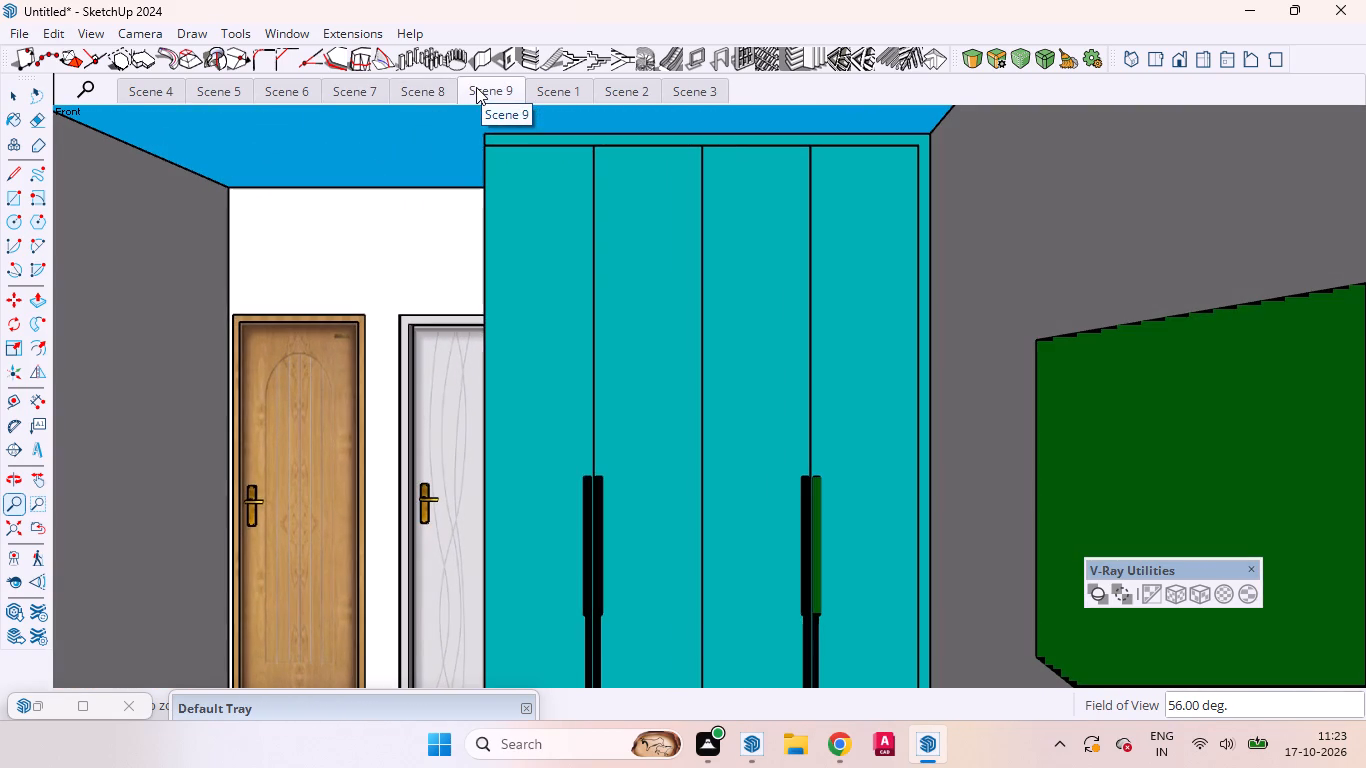
Examine the whole furnished apartment from above and from a tilted overhead angle.
click(1163, 58)
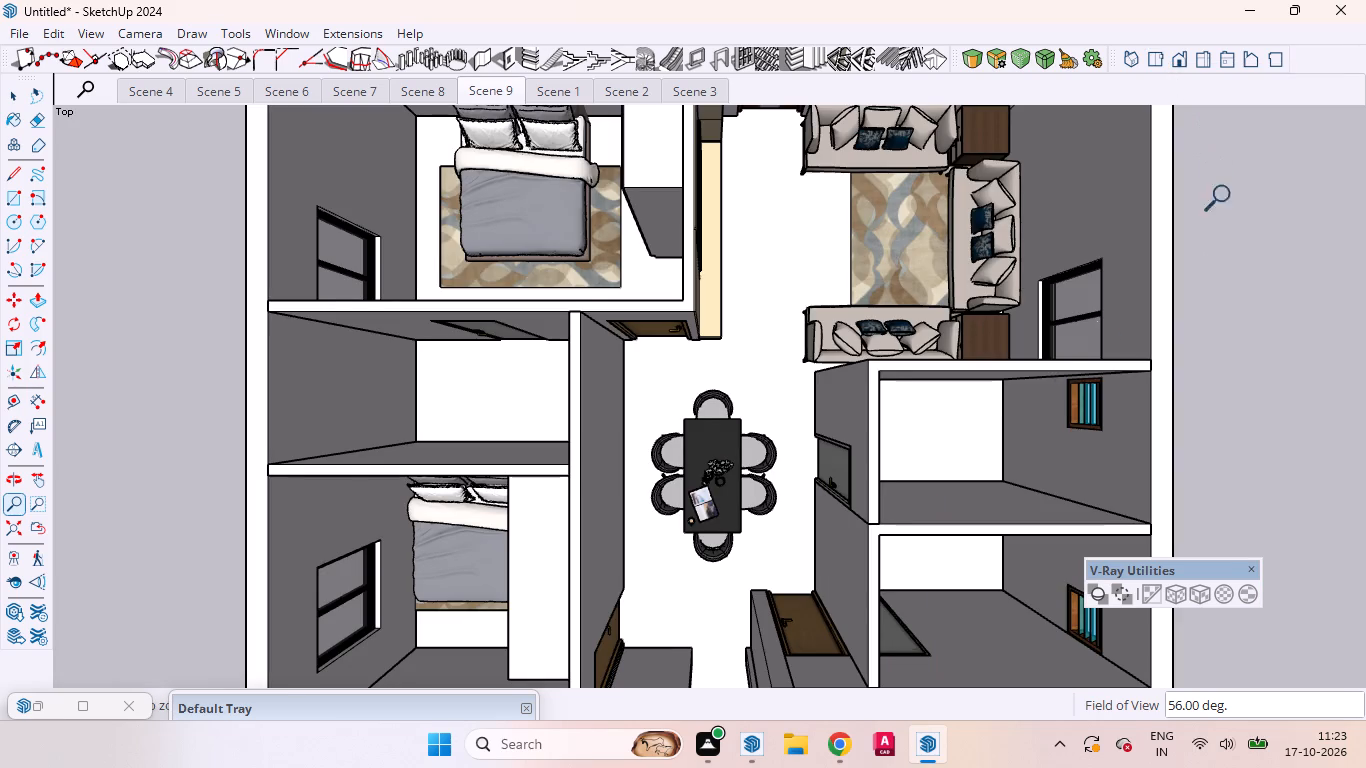
scroll(990, 394, down, 1)
scroll(990, 394, up, 1)
scroll(990, 394, down, 6)
scroll(960, 393, up, 1)
scroll(959, 393, down, 3)
scroll(957, 393, up, 1)
key(space)
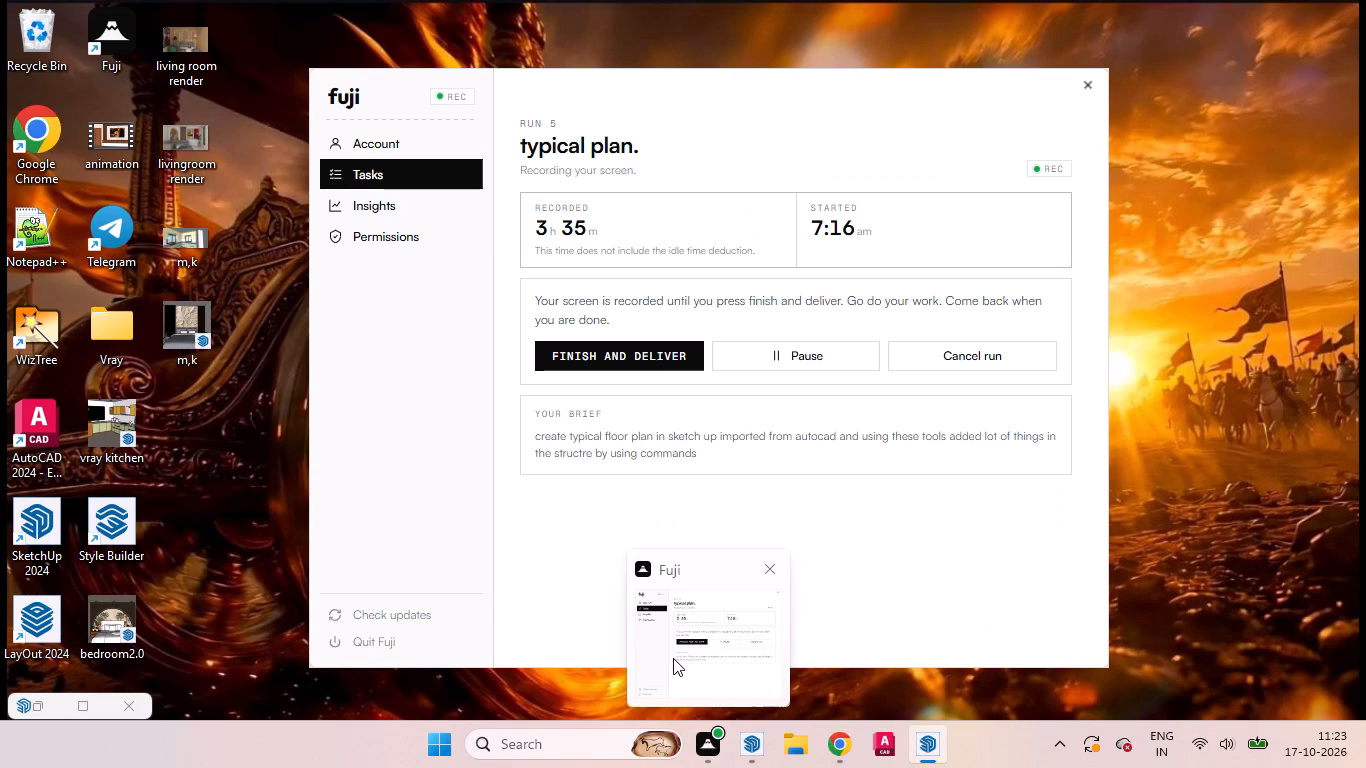
scroll(626, 355, down, 9)
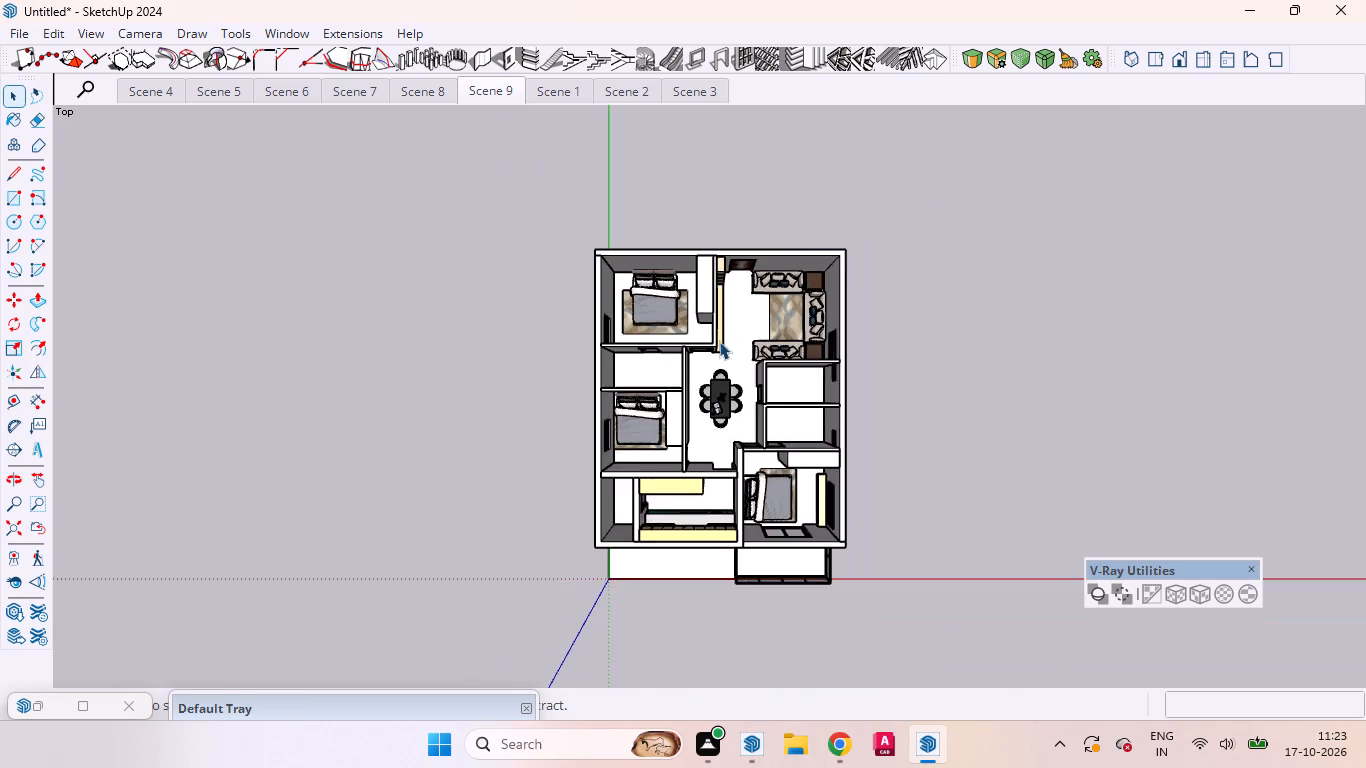
middle_drag(794, 517, 815, 363)
scroll(794, 516, up, 1)
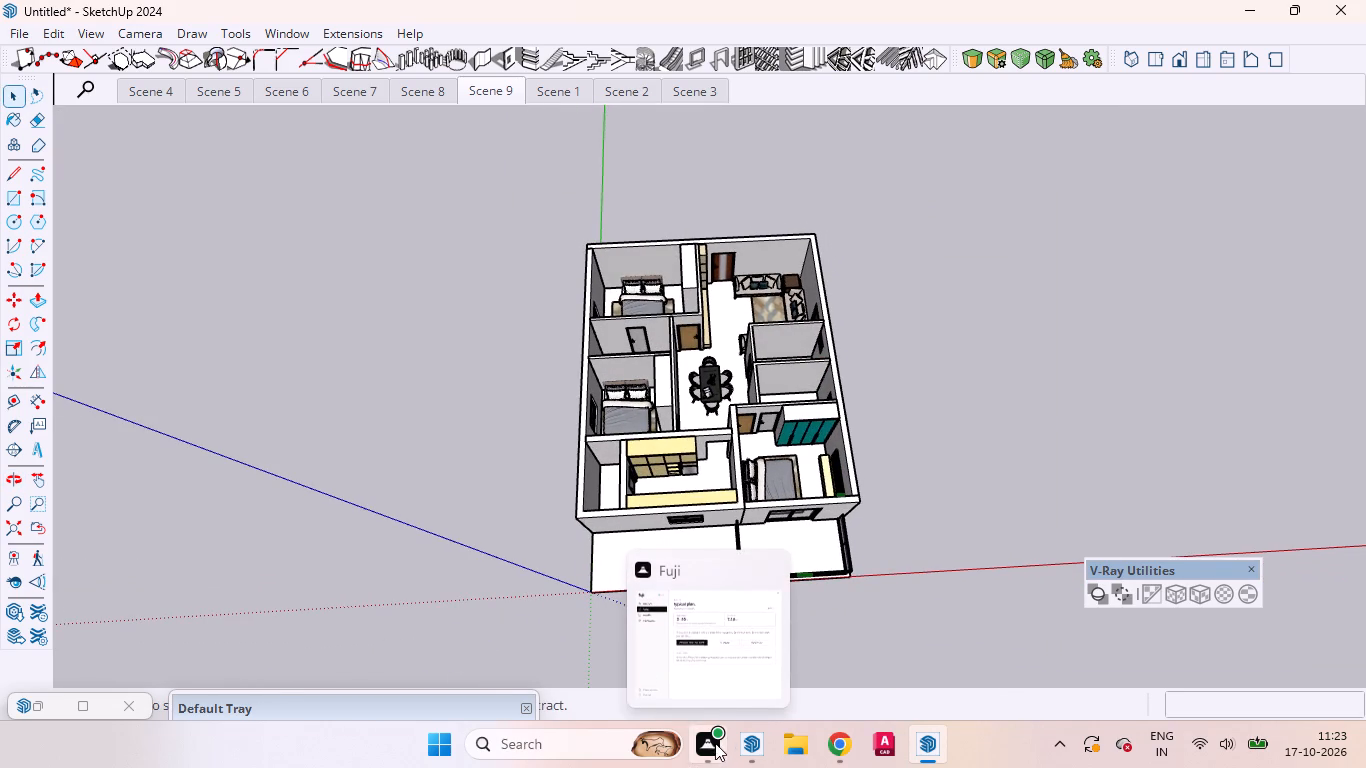
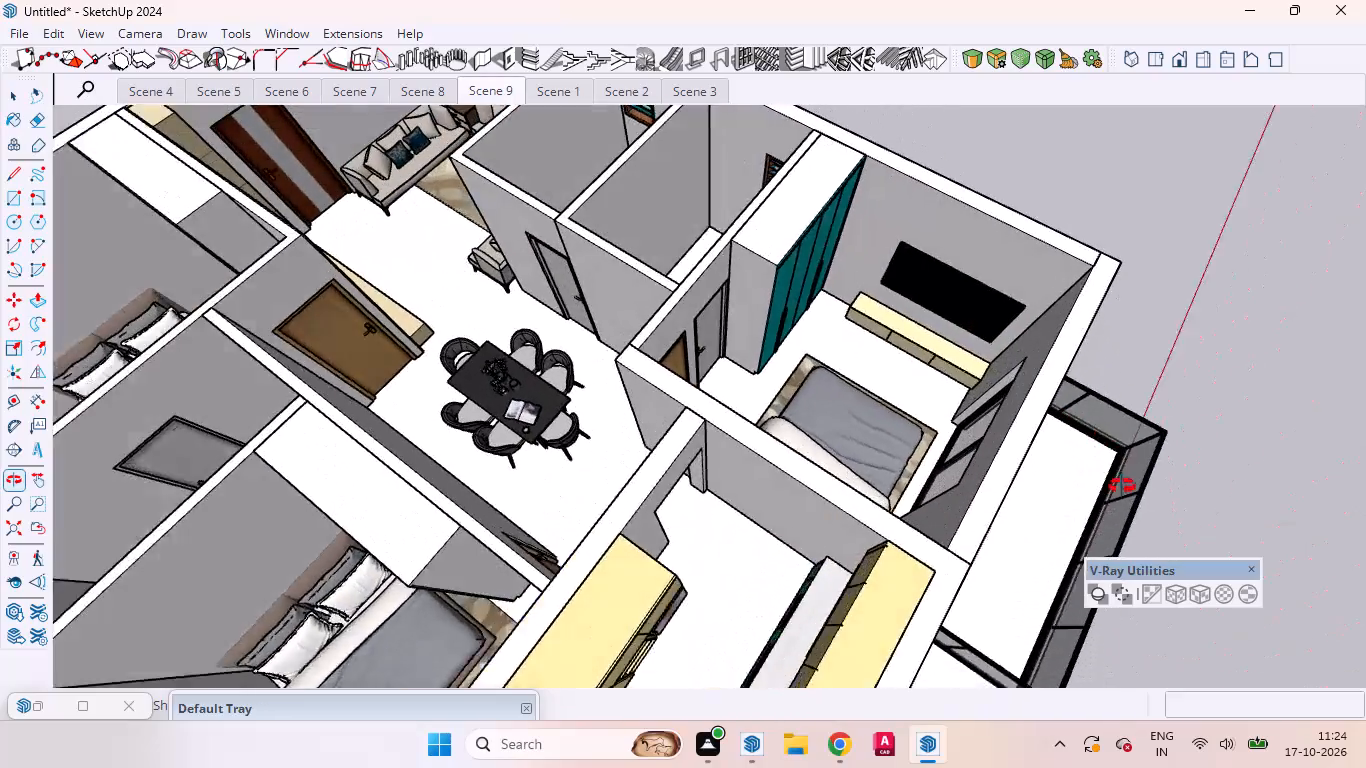
Examine the furnished apartment model from all sides, including the bedrooms, kitchen, living area and balcony.
scroll(786, 494, down, 7)
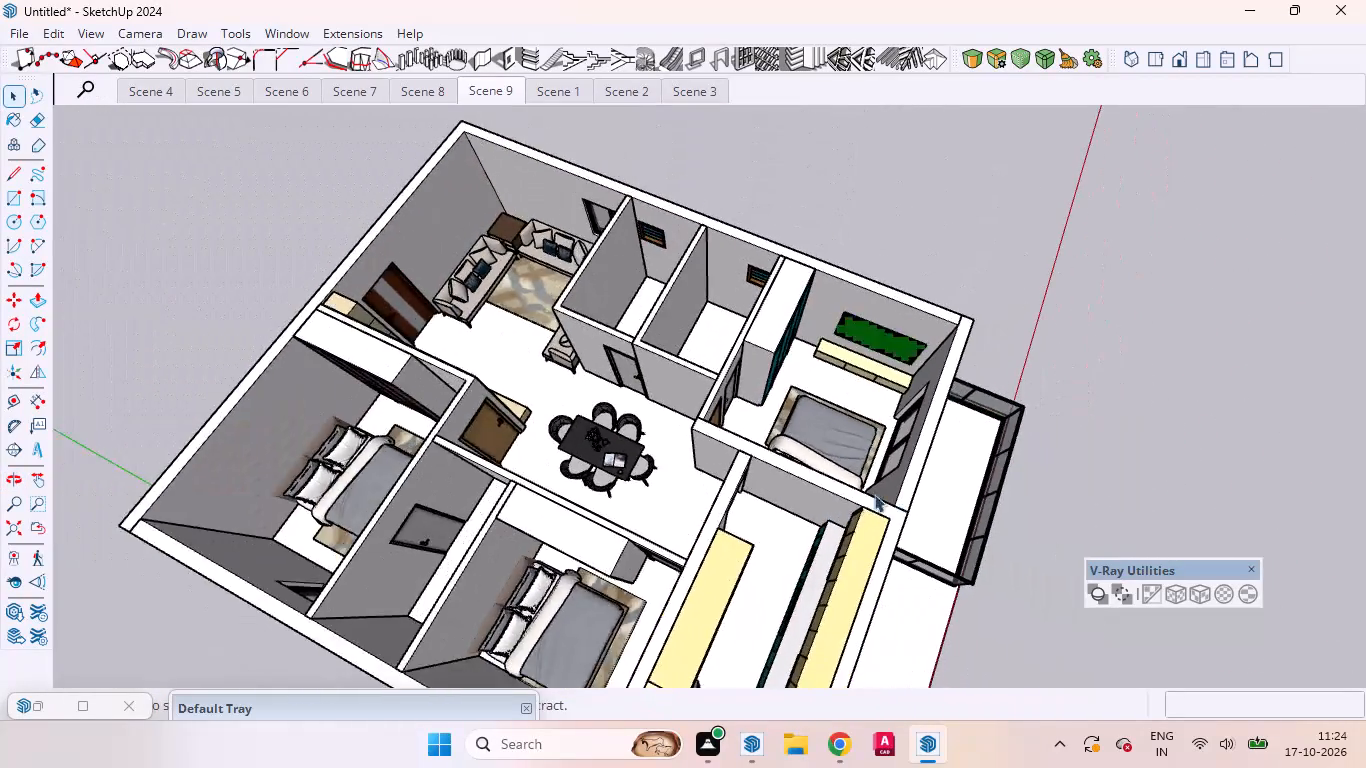
scroll(915, 492, down, 8)
scroll(775, 551, up, 6)
middle_drag(763, 551, 1081, 319)
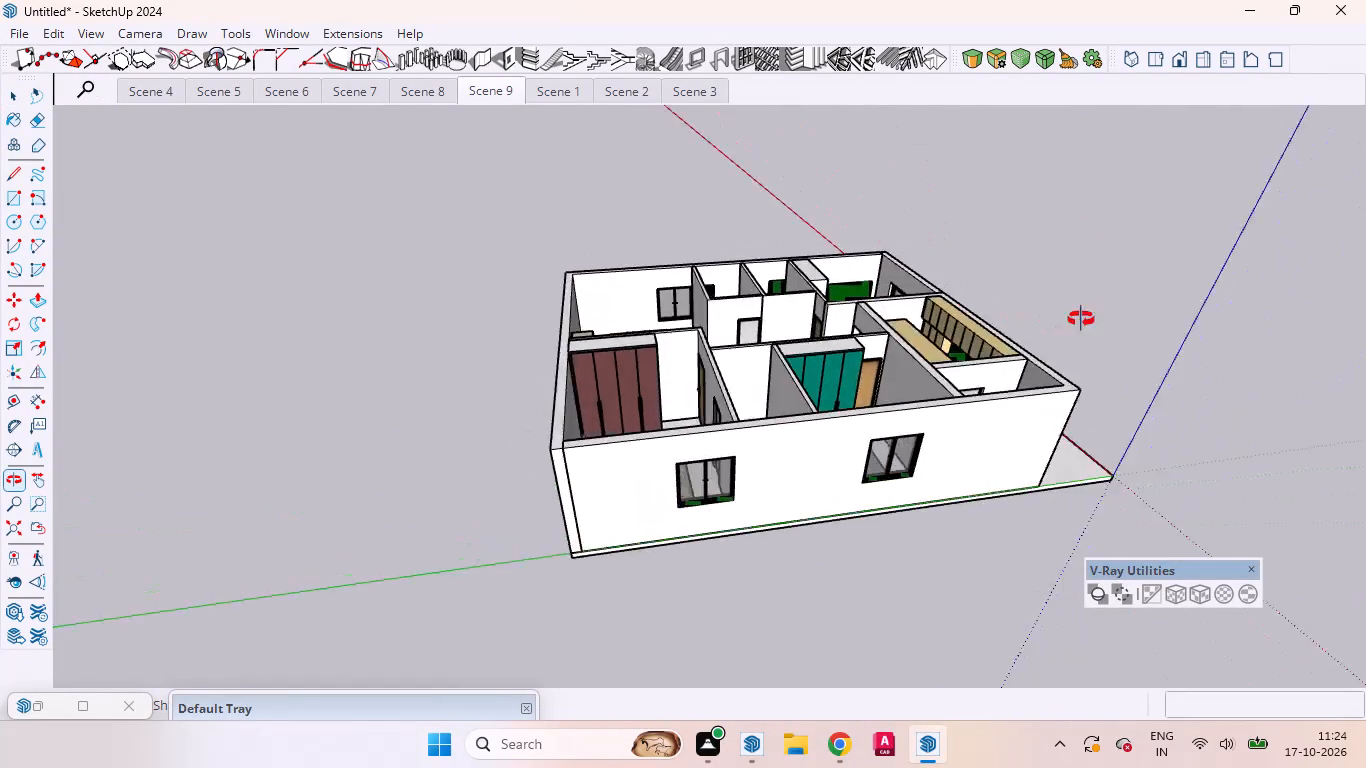
middle_drag(1081, 319, 1204, 344)
scroll(1174, 346, up, 1)
middle_drag(735, 373, 882, 606)
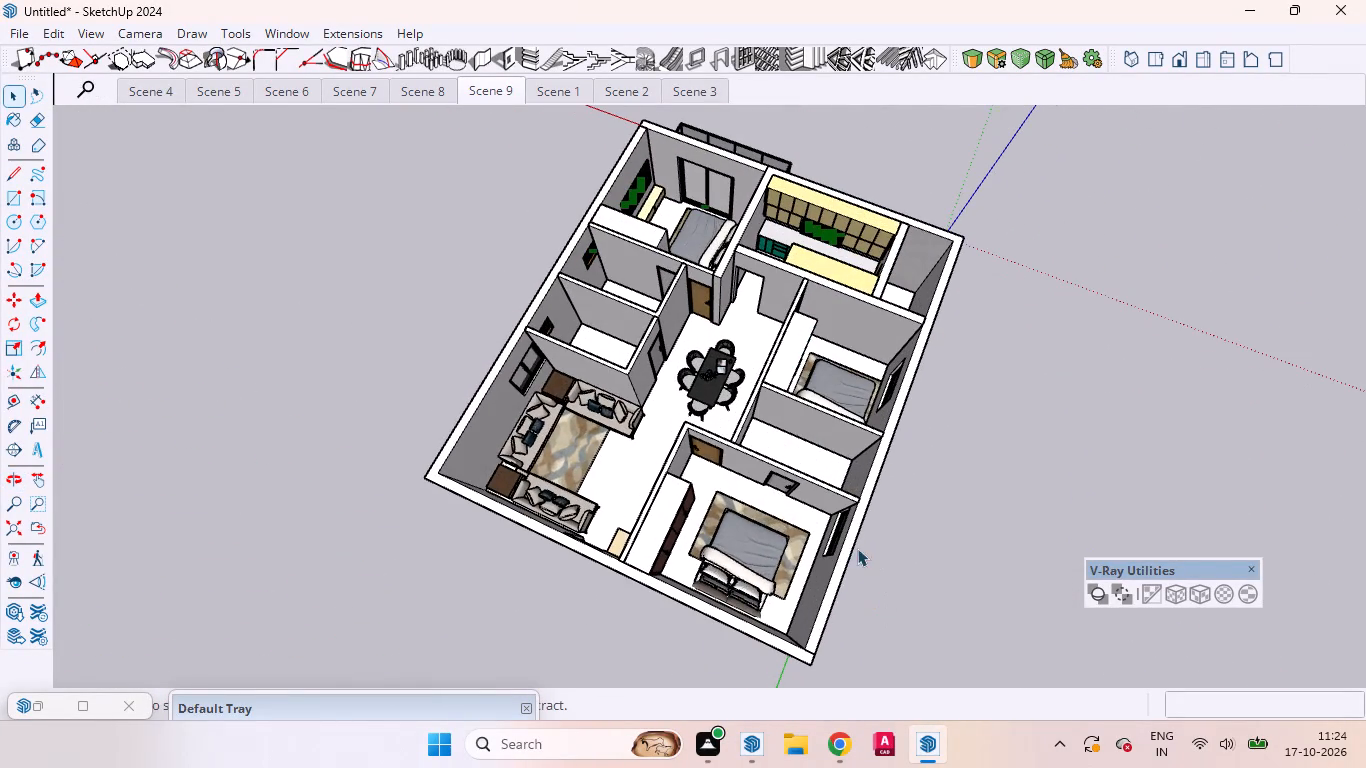
scroll(779, 525, down, 4)
scroll(762, 383, up, 5)
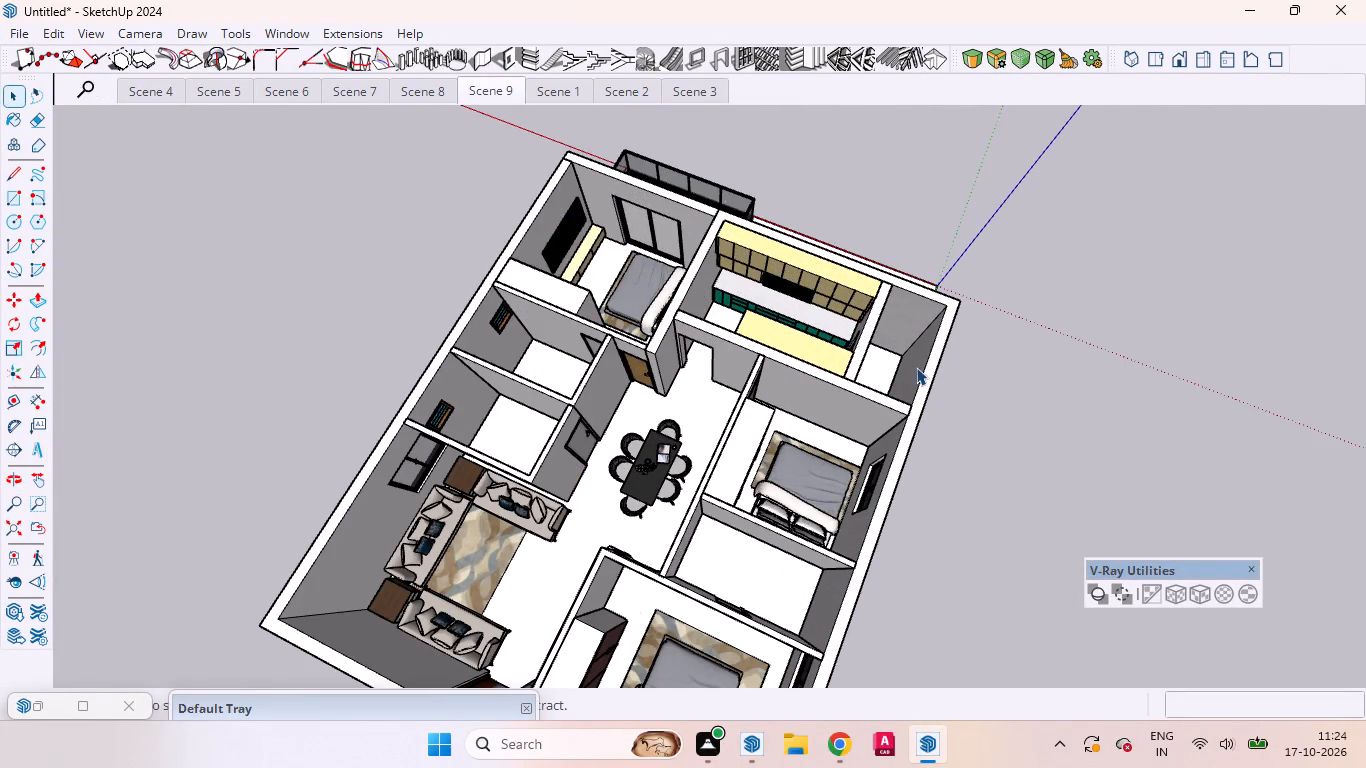
middle_drag(811, 394, 422, 354)
scroll(866, 251, up, 4)
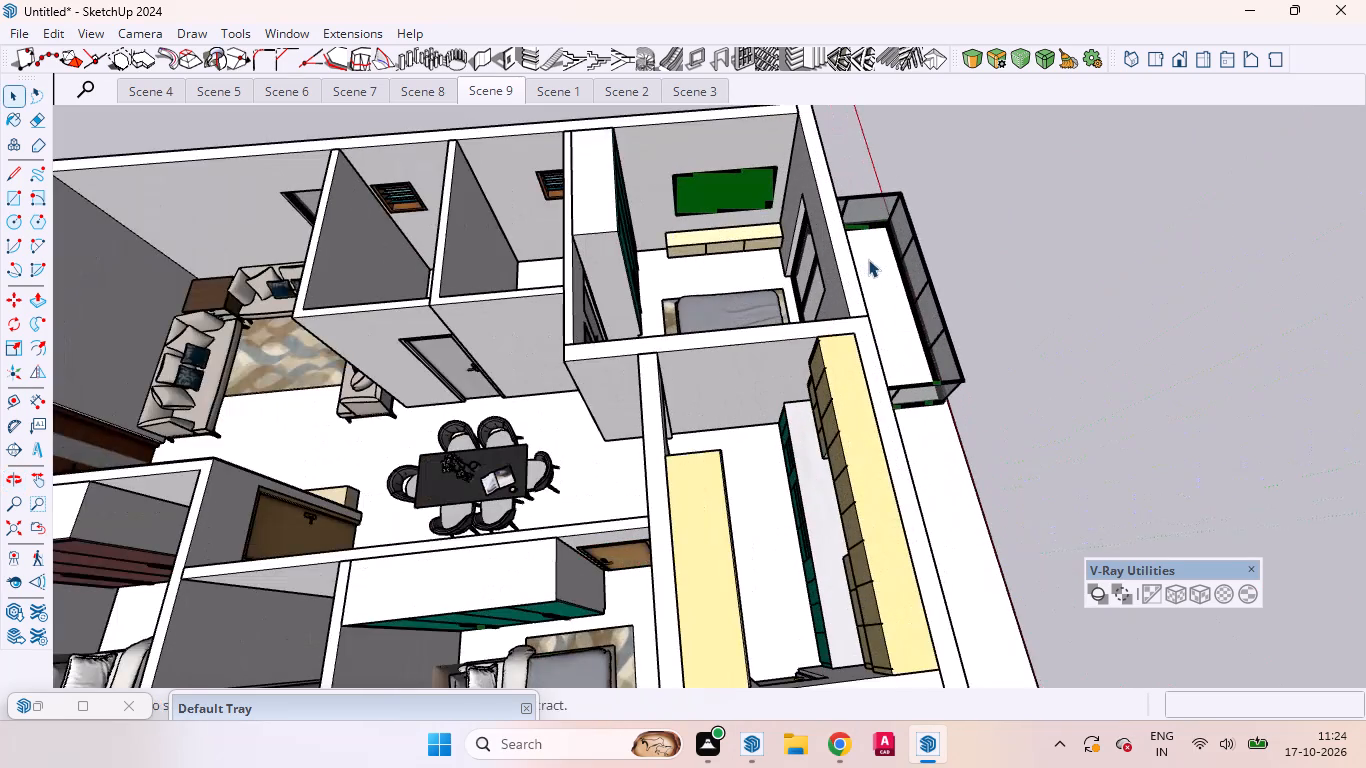
scroll(636, 321, down, 5)
scroll(697, 252, up, 4)
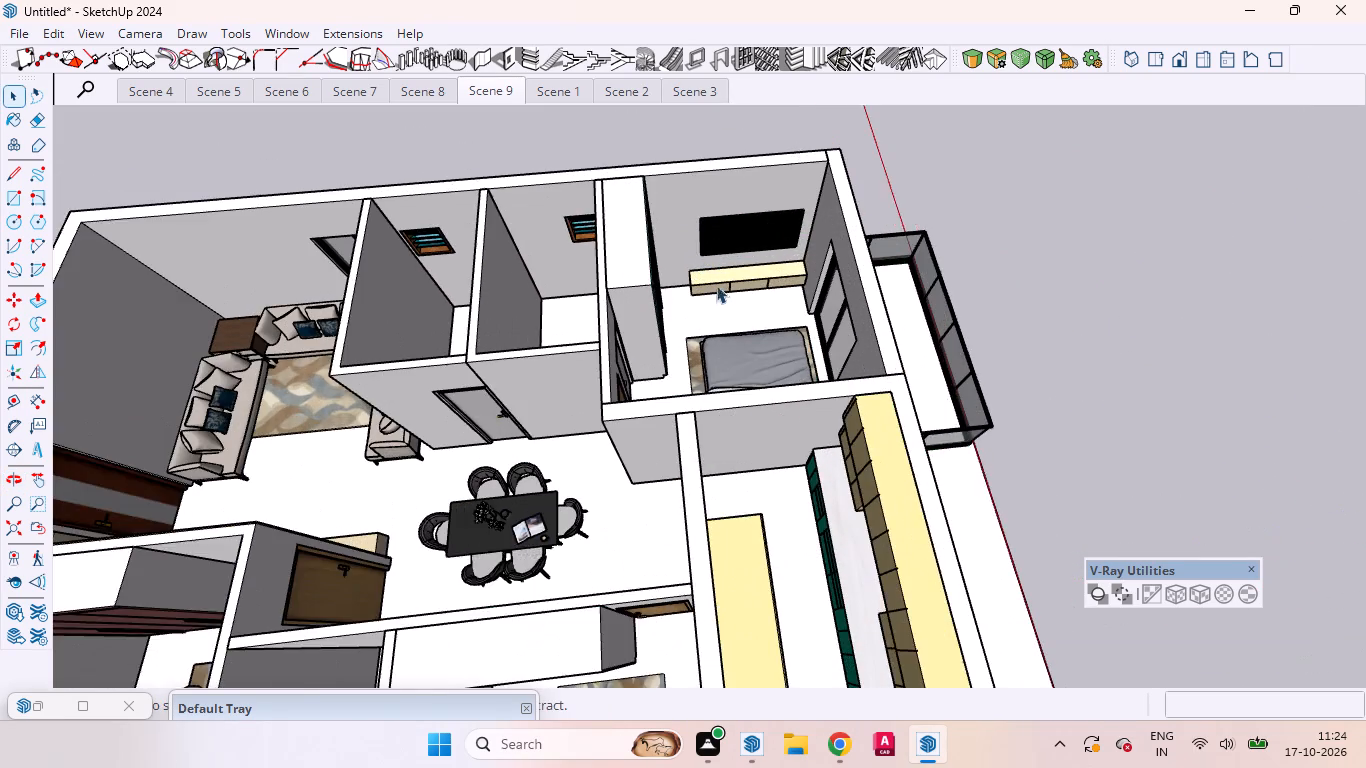
scroll(717, 292, up, 2)
scroll(717, 297, down, 1)
middle_drag(665, 443, 490, 504)
scroll(483, 488, up, 3)
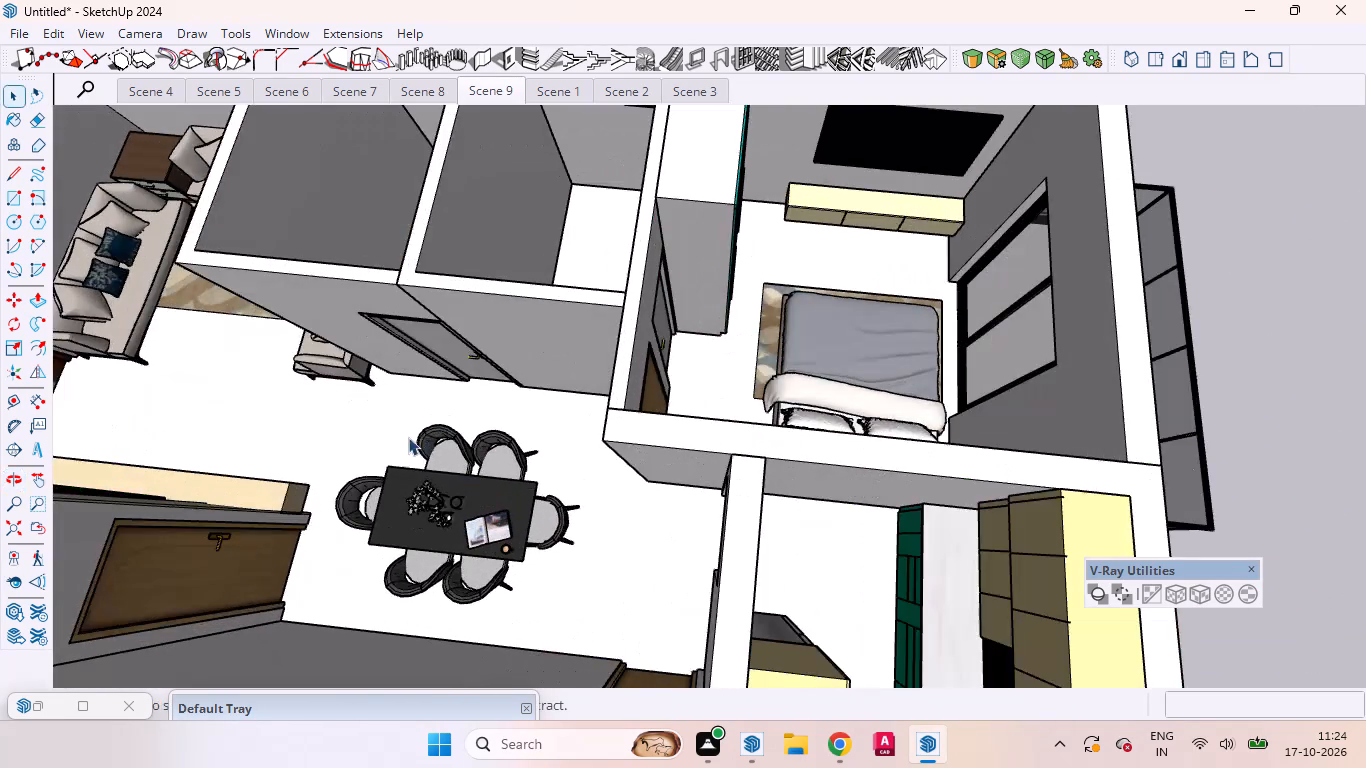
scroll(549, 431, down, 6)
scroll(1062, 395, down, 4)
middle_drag(1035, 460, 806, 323)
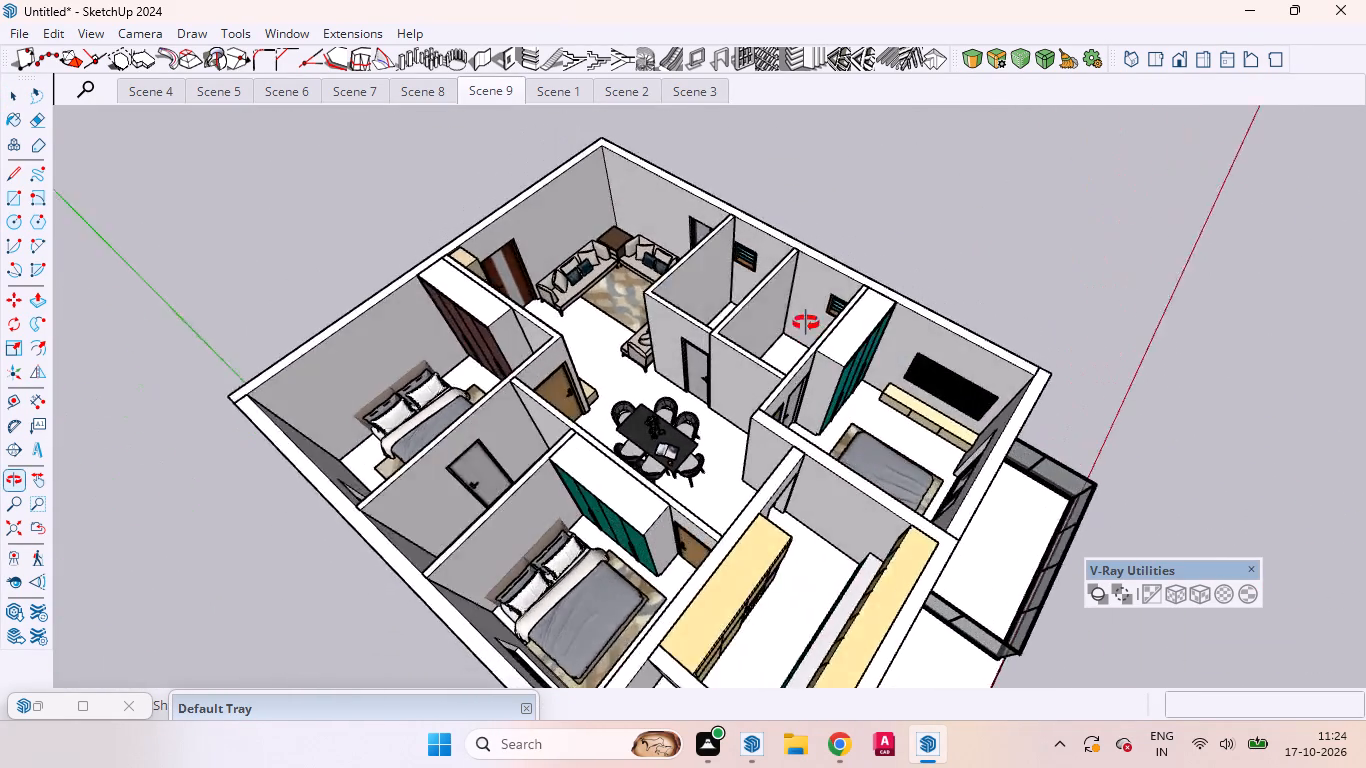
middle_drag(806, 323, 1365, 339)
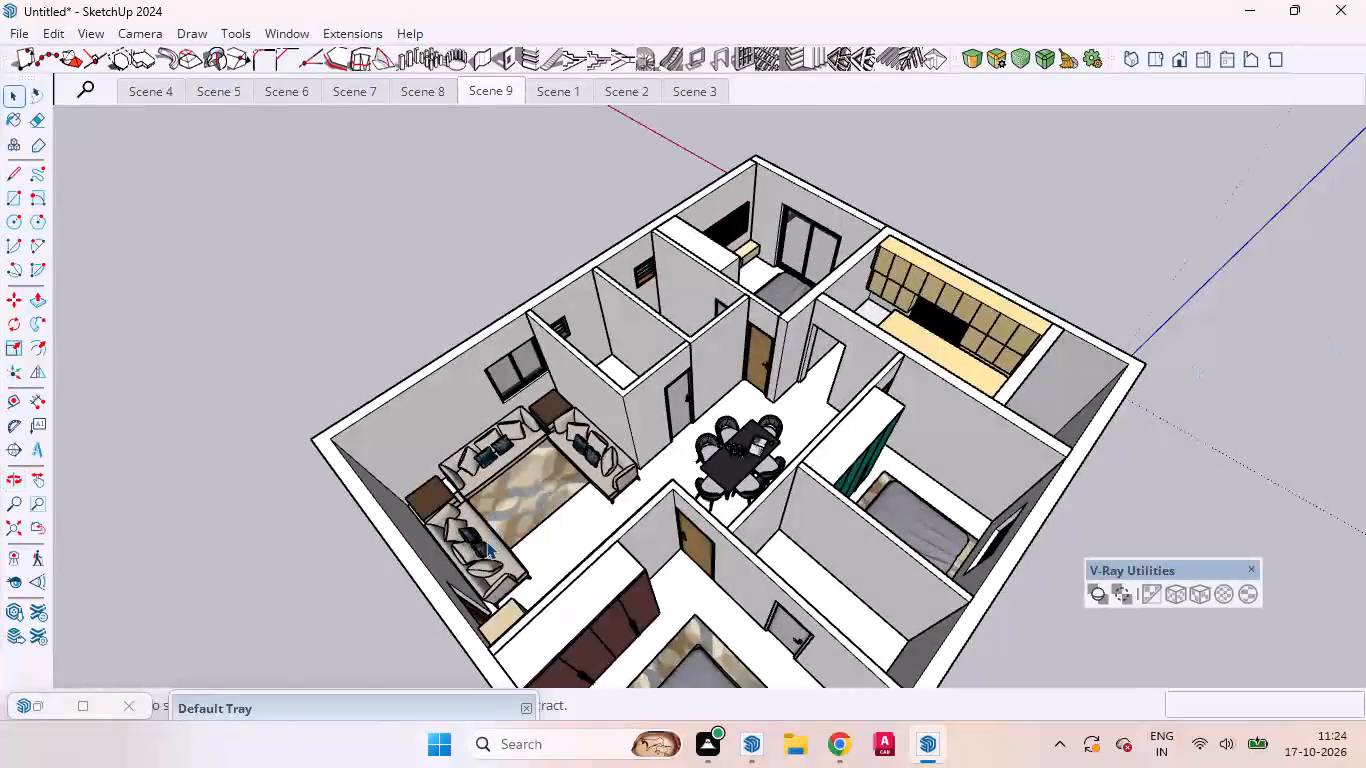
scroll(422, 584, up, 1)
middle_drag(428, 585, 750, 640)
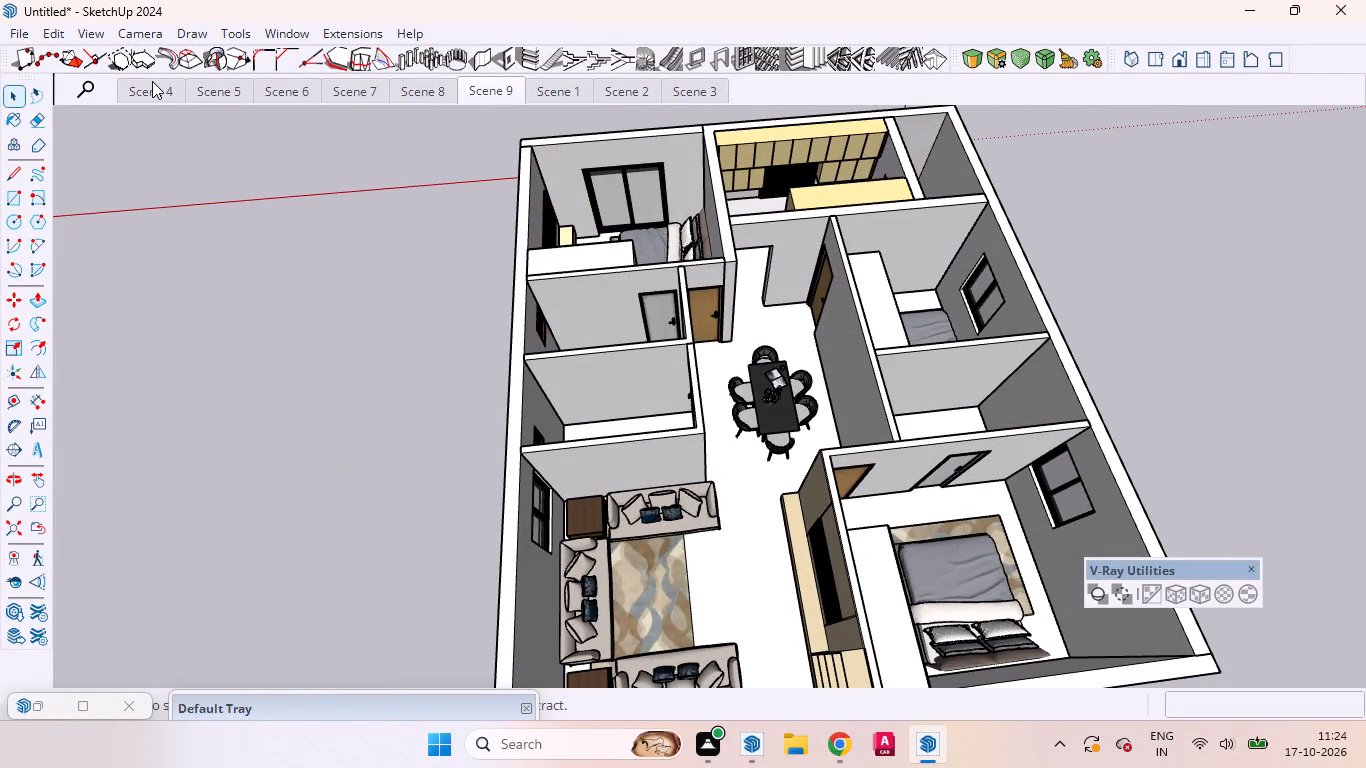
Review Scenes 1, 2 and 3, play the scene animation, and close it at the bedroom view.
click(547, 90)
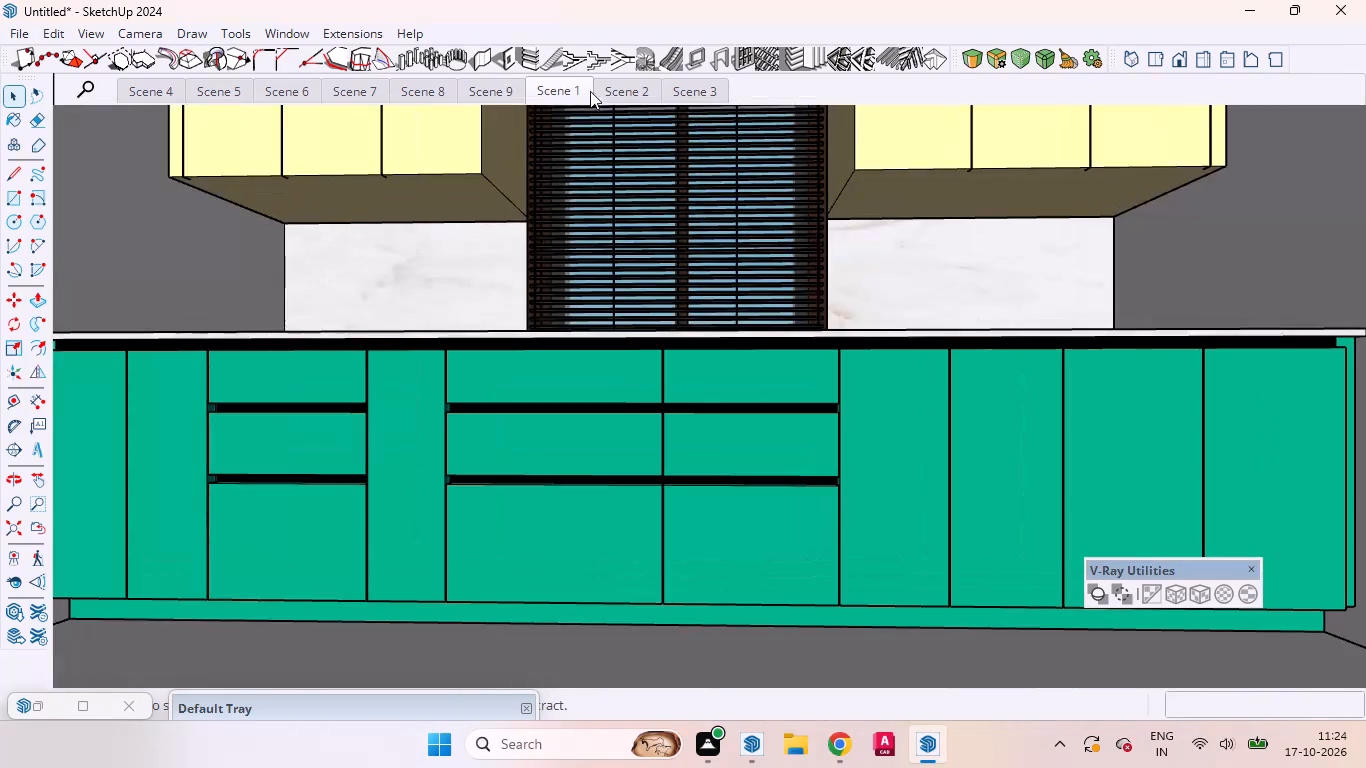
click(609, 87)
click(707, 89)
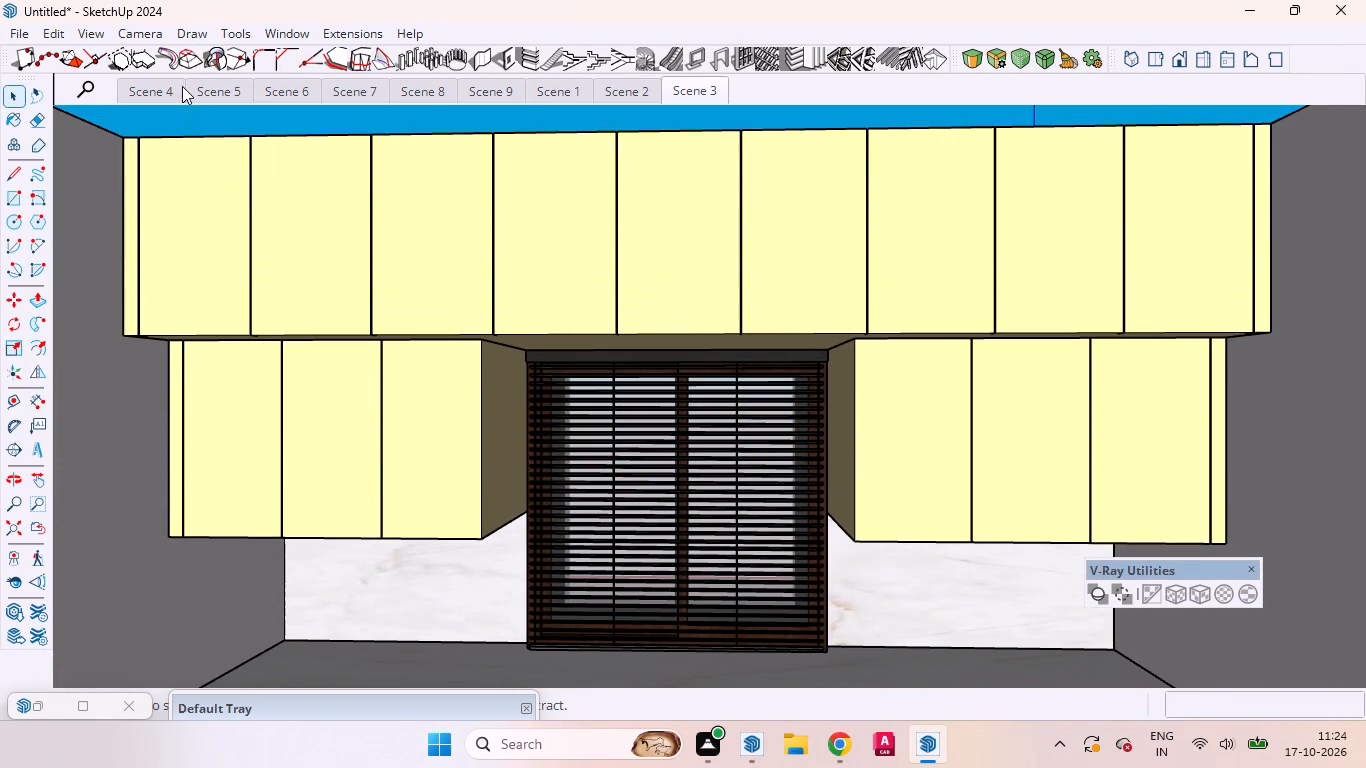
right_click(163, 87)
click(248, 263)
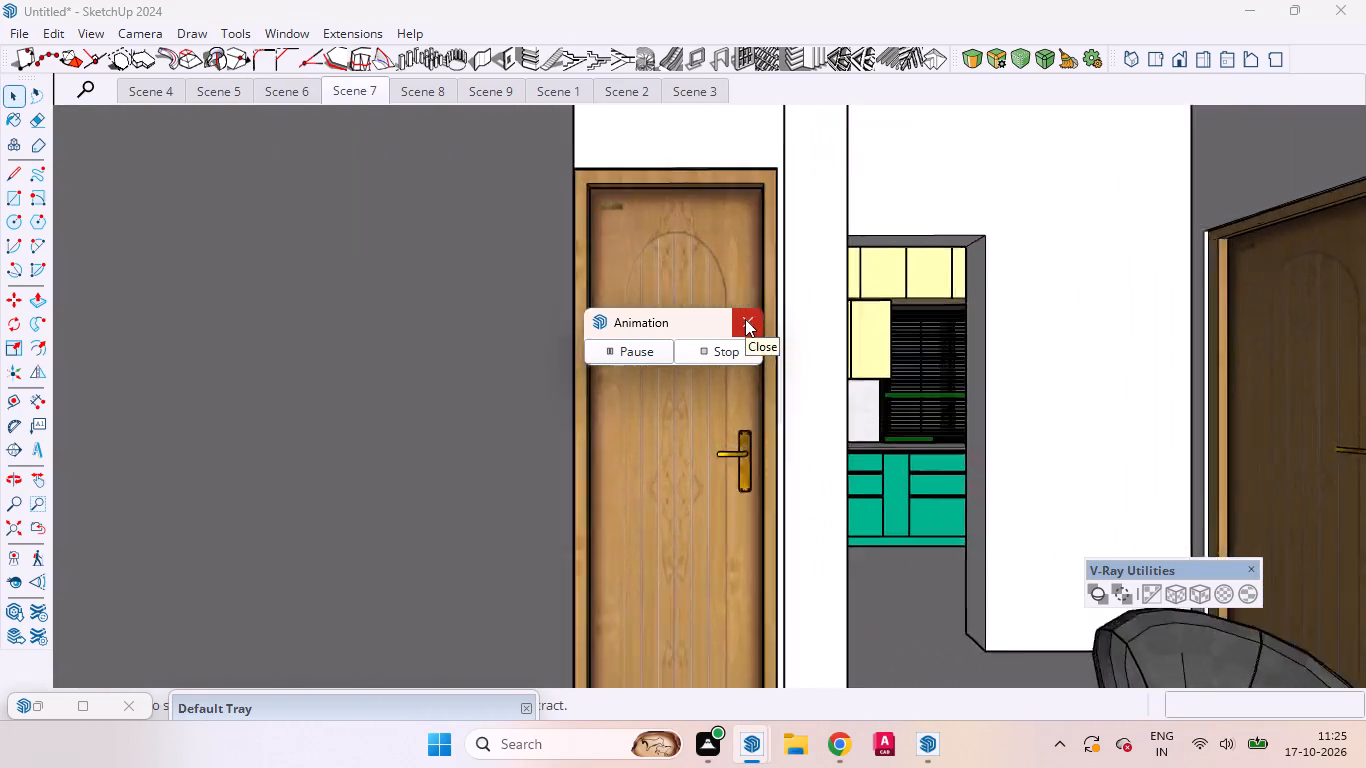
click(745, 319)
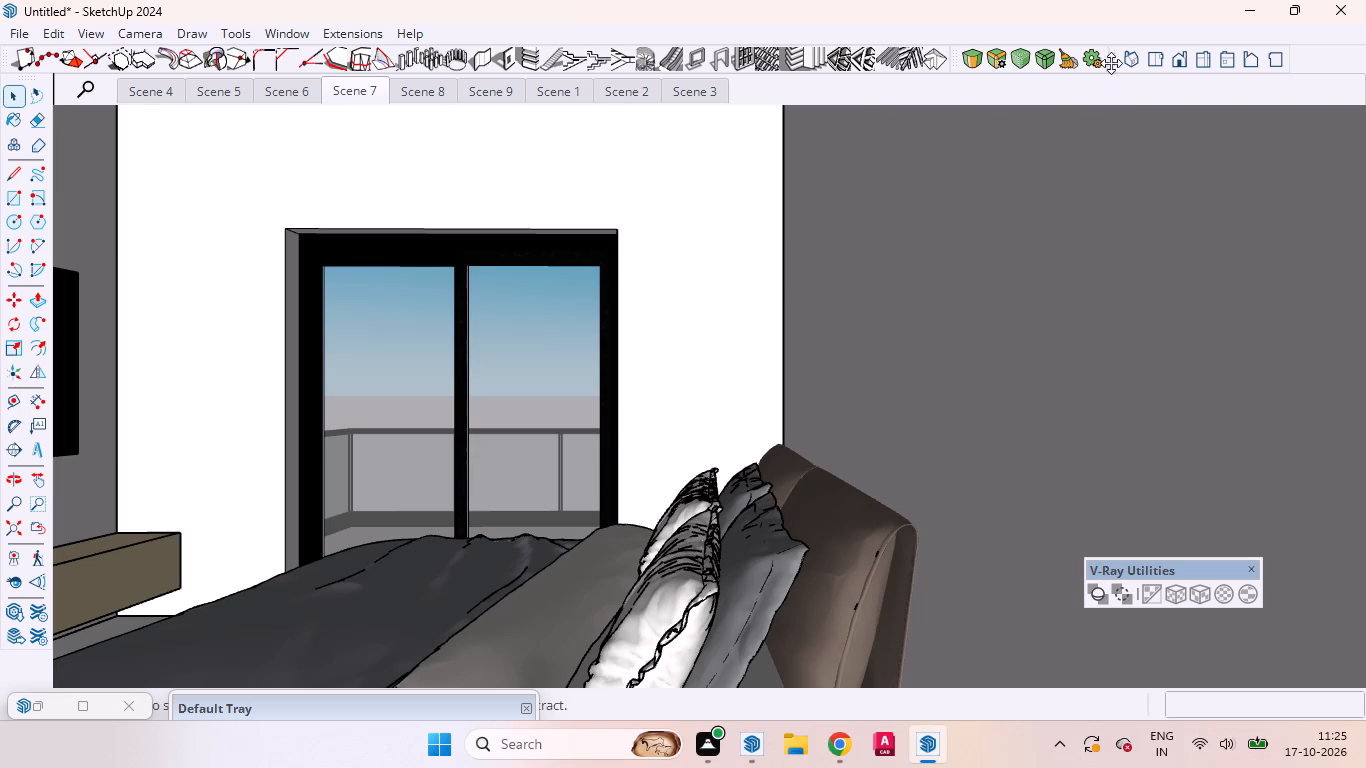
Examine the whole apartment layout from the top view and from angled overhead views.
click(1144, 57)
scroll(831, 257, down, 12)
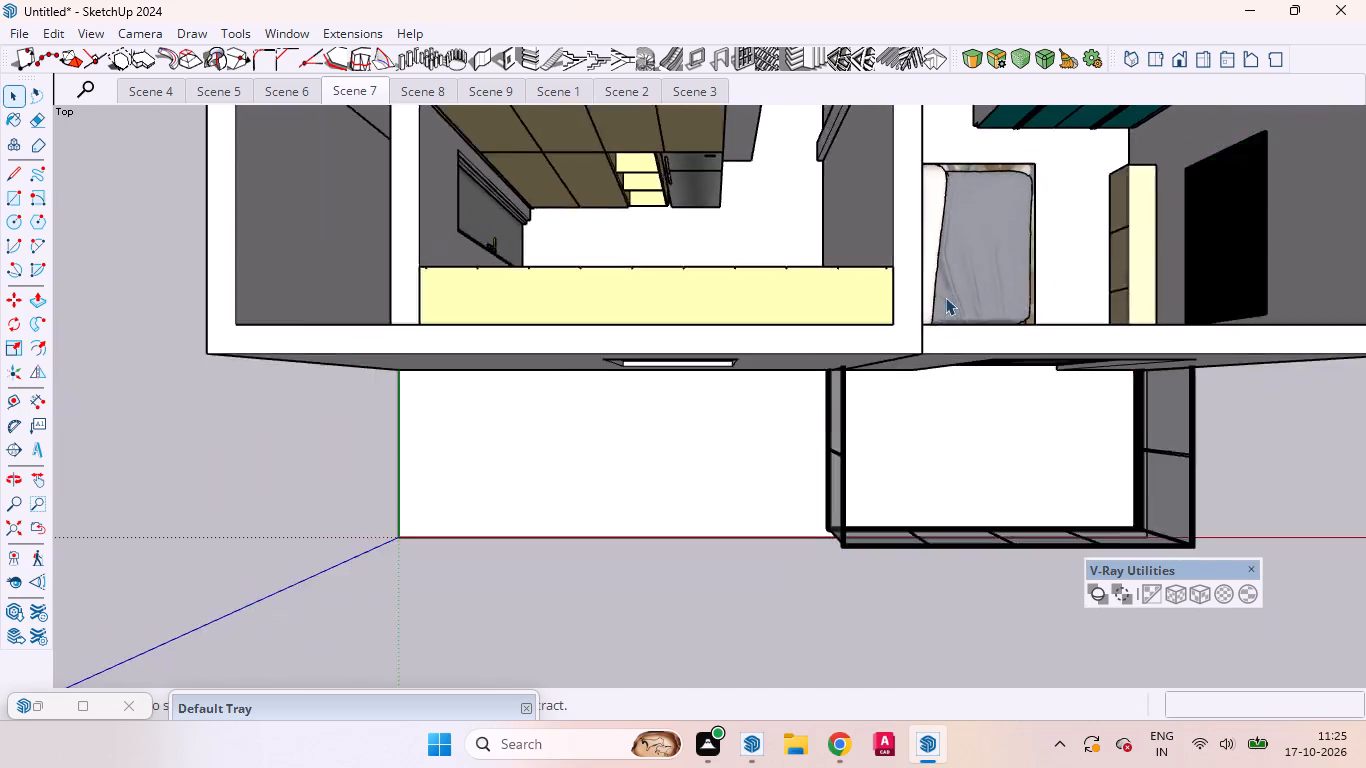
scroll(945, 297, down, 14)
middle_drag(845, 355, 906, 316)
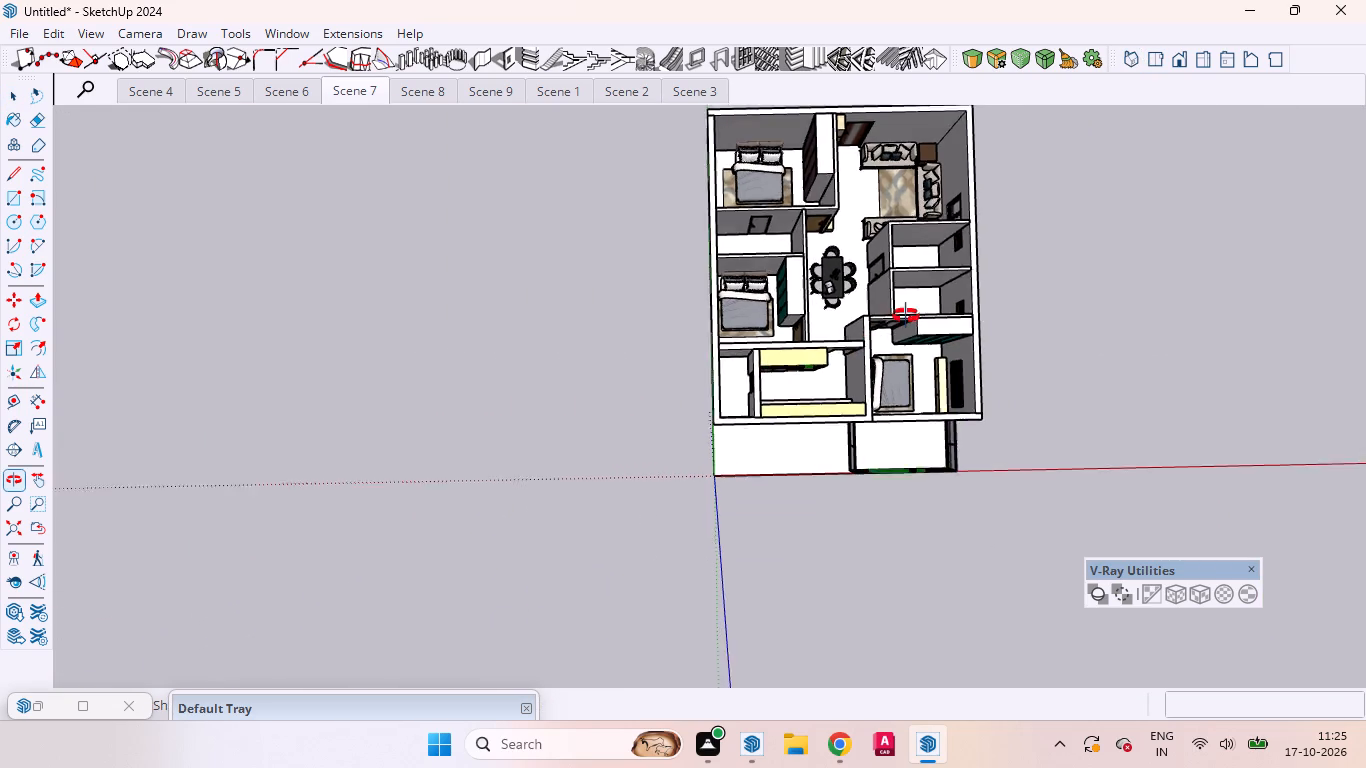
middle_drag(906, 316, 1210, 306)
scroll(1210, 306, up, 1)
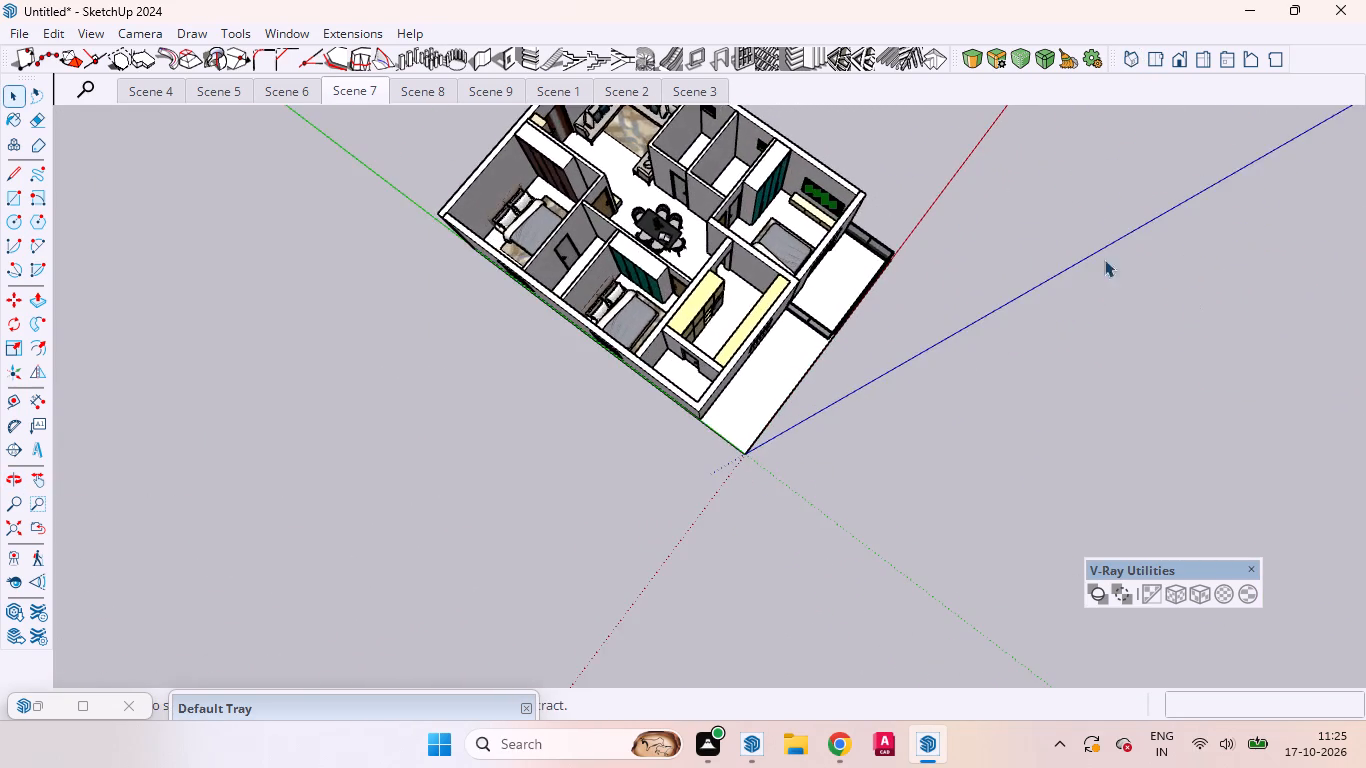
scroll(718, 168, up, 4)
middle_drag(709, 235, 1106, 169)
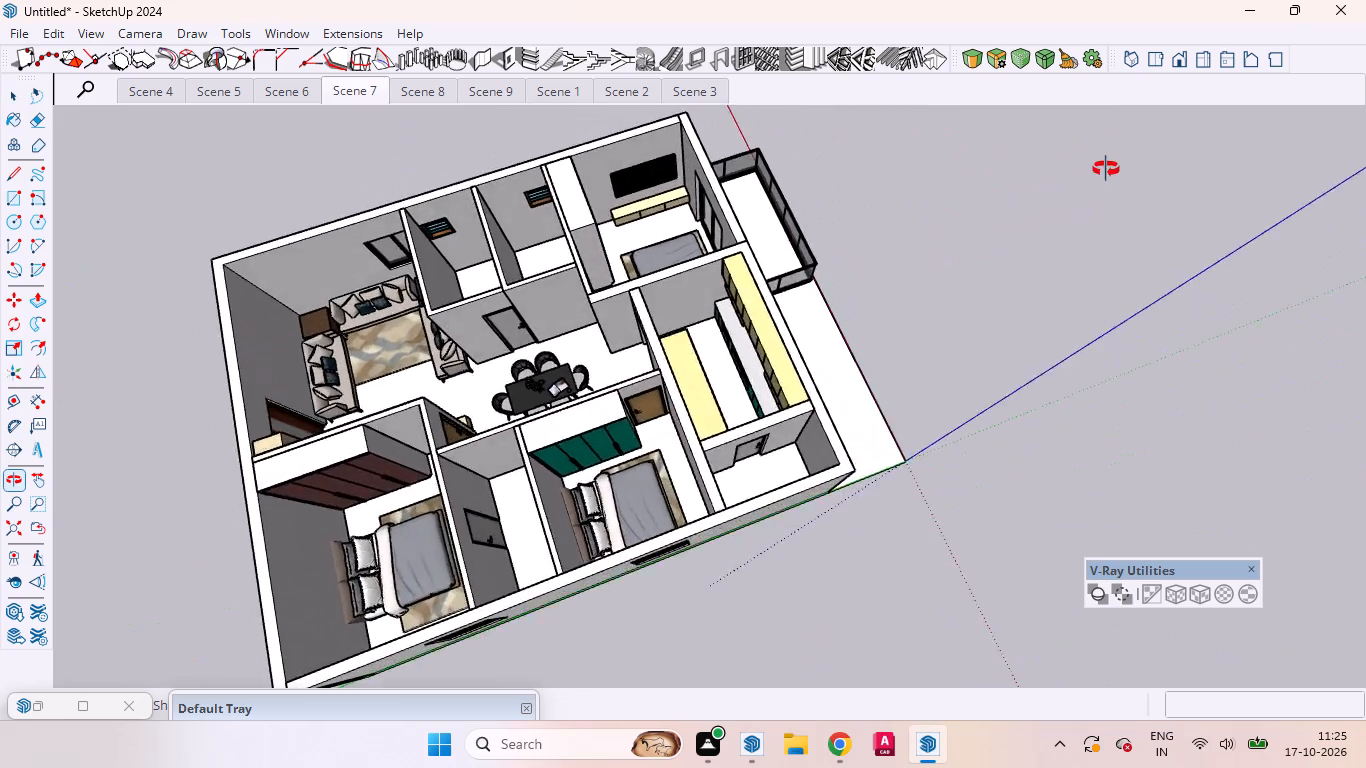
middle_drag(1106, 169, 1354, 194)
scroll(669, 327, down, 4)
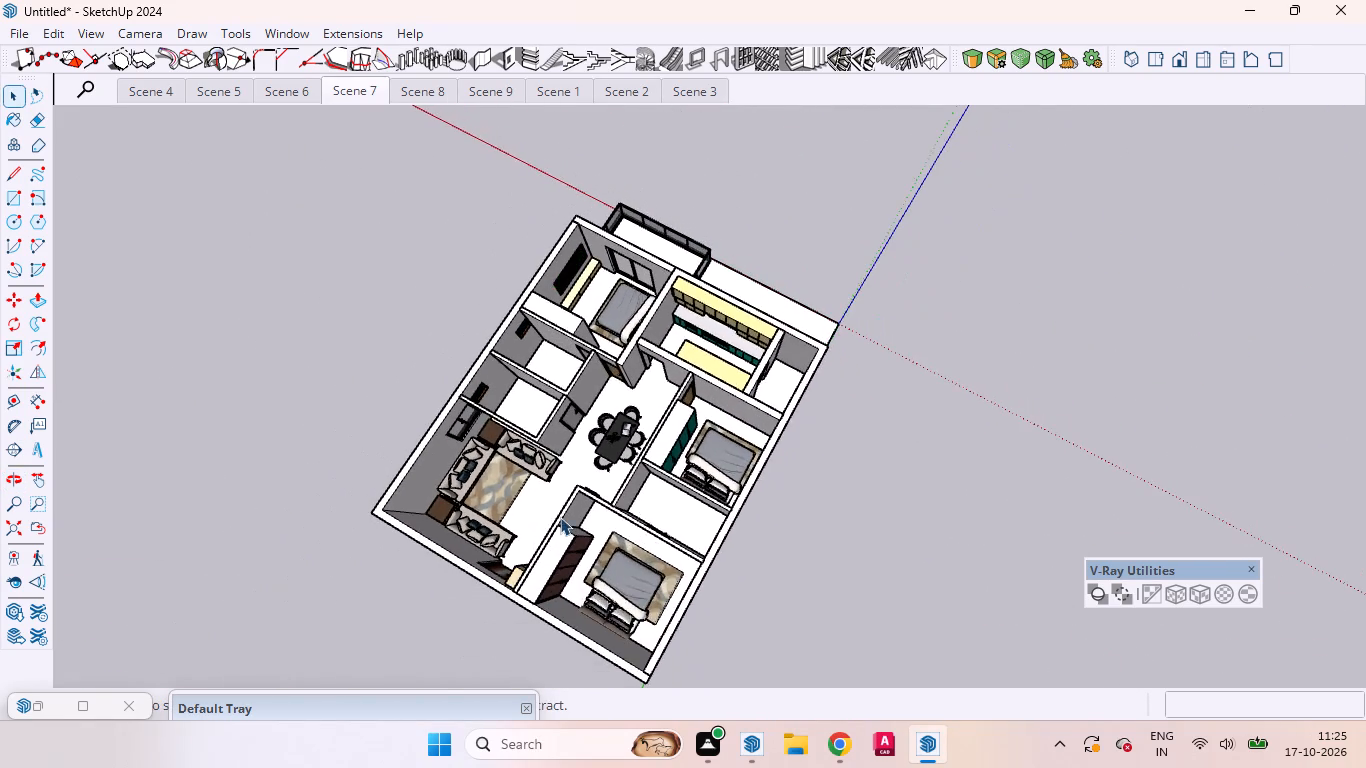
scroll(559, 518, up, 6)
middle_drag(743, 462, 850, 399)
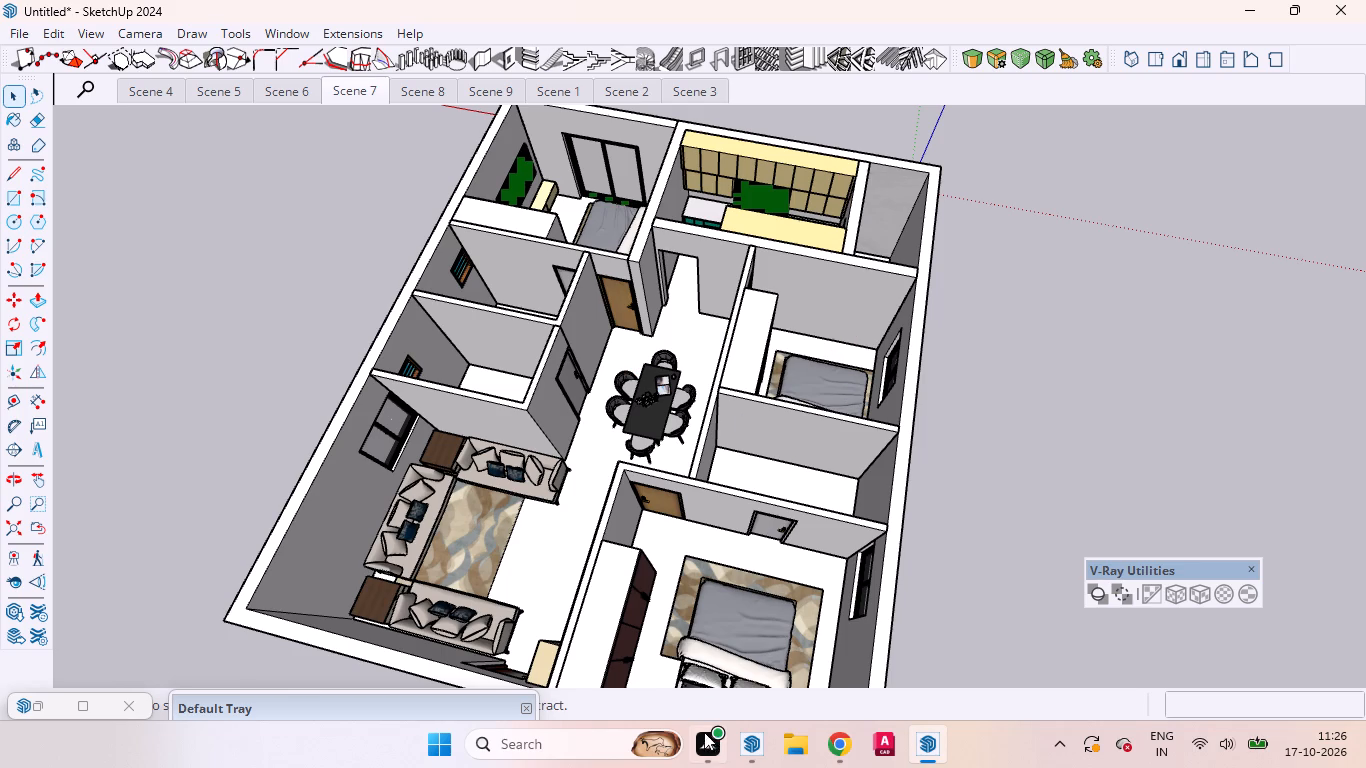
click(1089, 369)
scroll(747, 257, down, 4)
scroll(683, 236, up, 4)
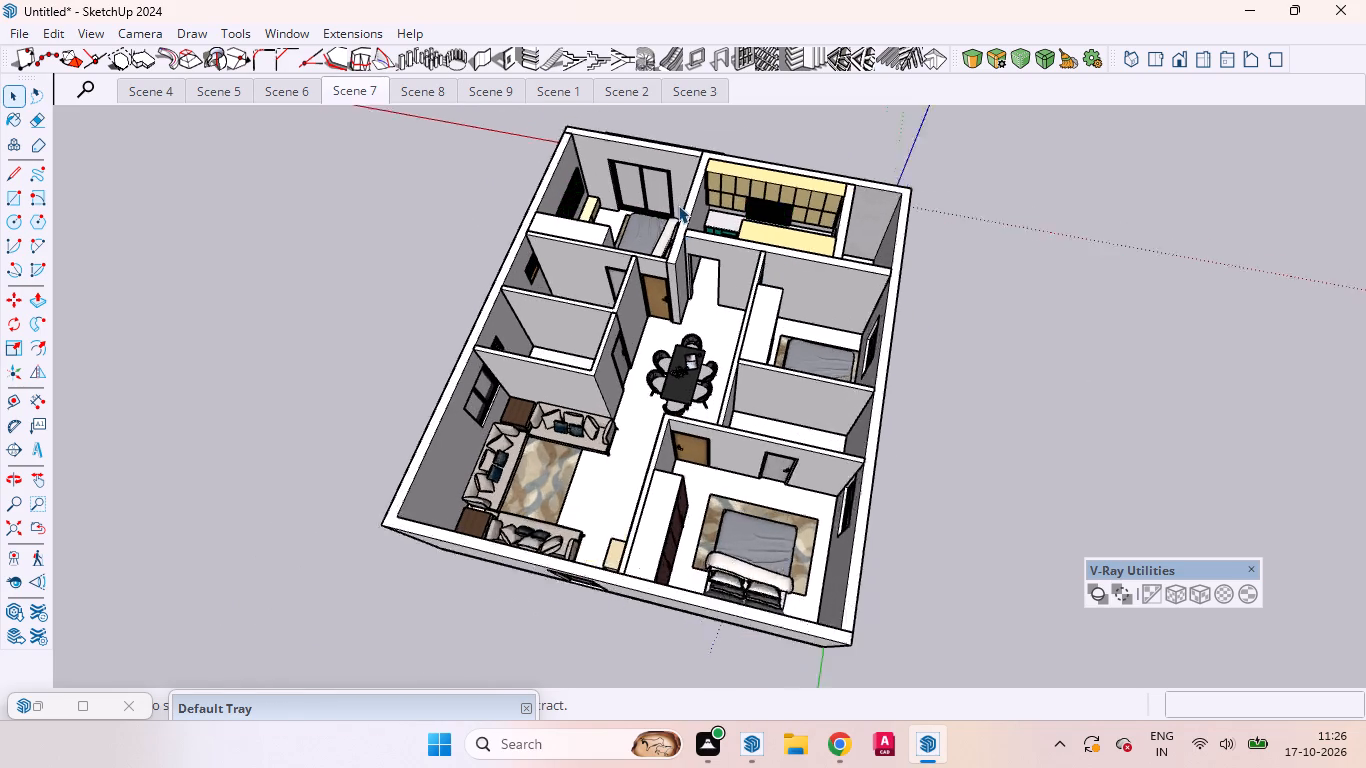
scroll(611, 183, up, 1)
middle_drag(628, 201, 661, 266)
scroll(709, 276, down, 5)
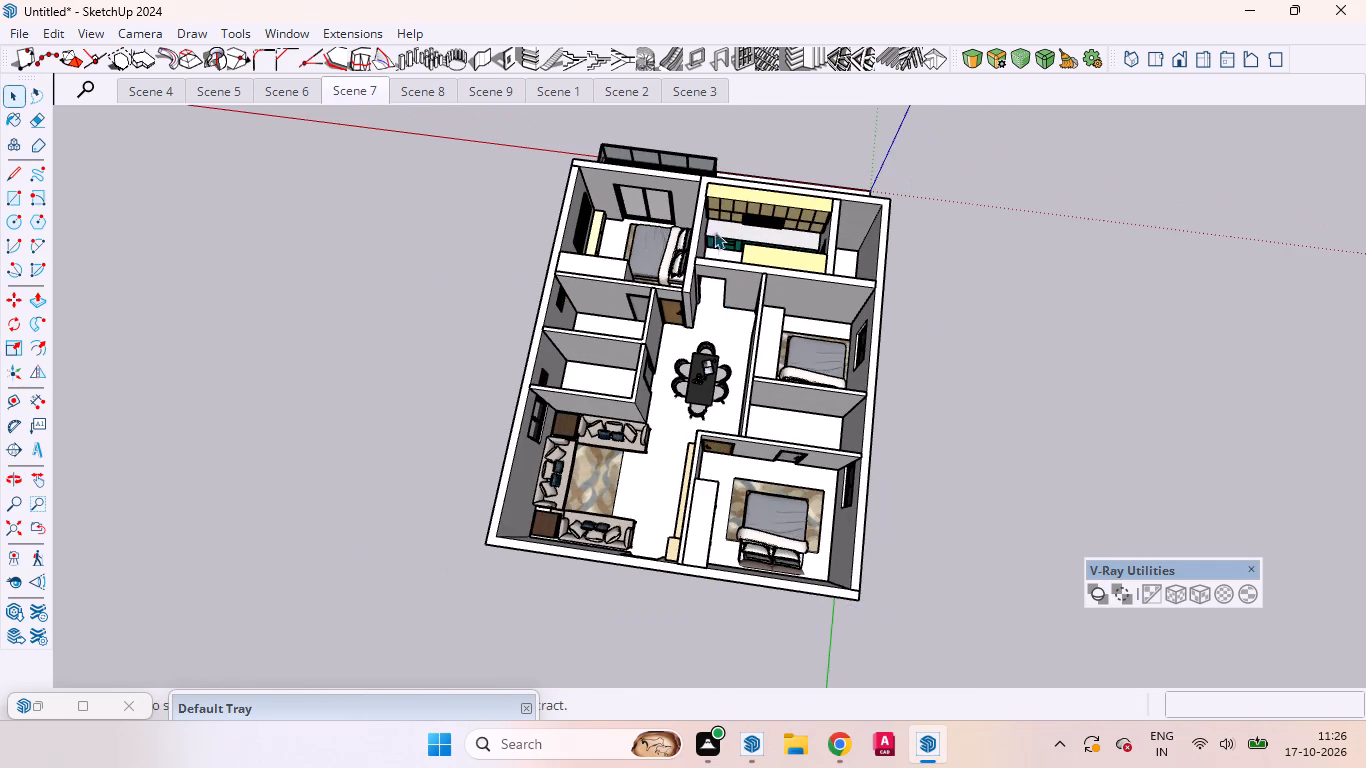
middle_drag(736, 254, 769, 353)
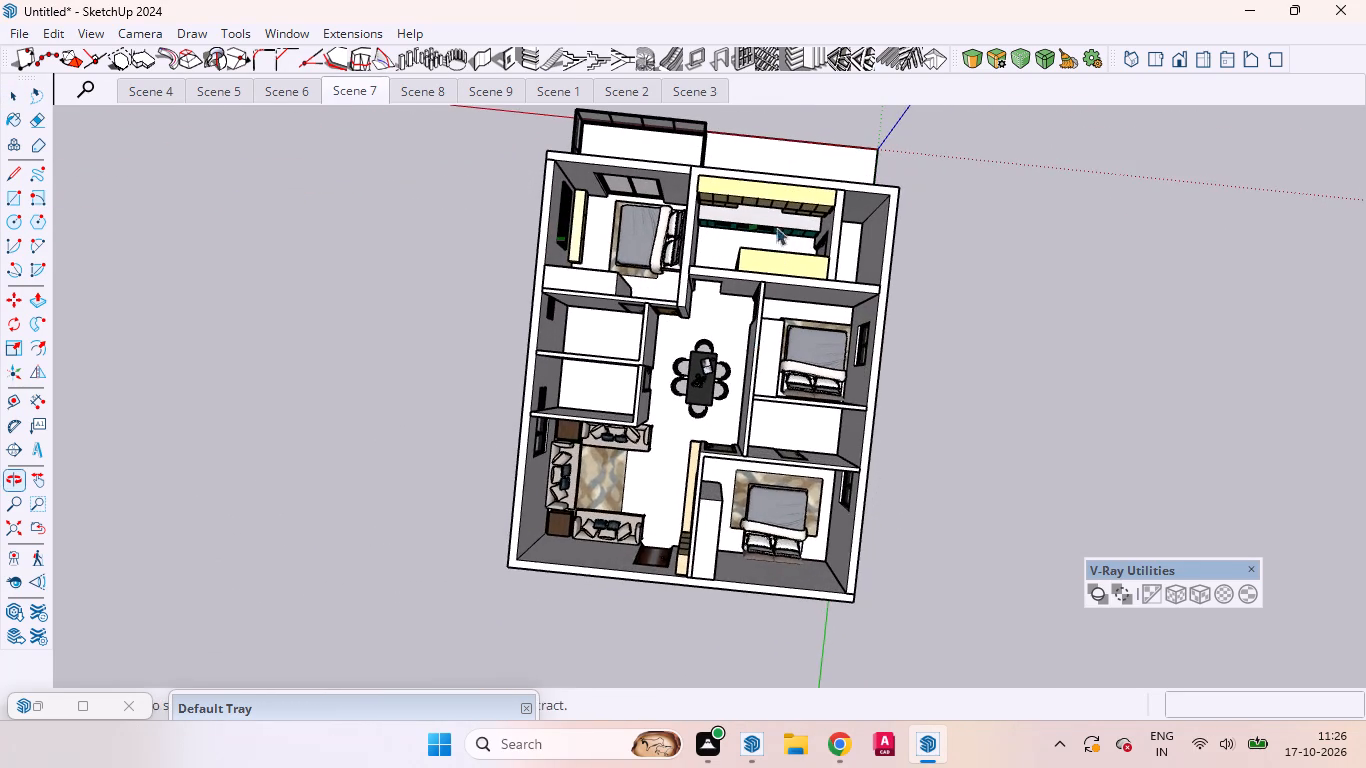
scroll(766, 163, up, 5)
scroll(738, 169, down, 4)
scroll(766, 145, up, 4)
scroll(736, 156, down, 2)
middle_drag(800, 150, 839, 118)
scroll(900, 222, down, 4)
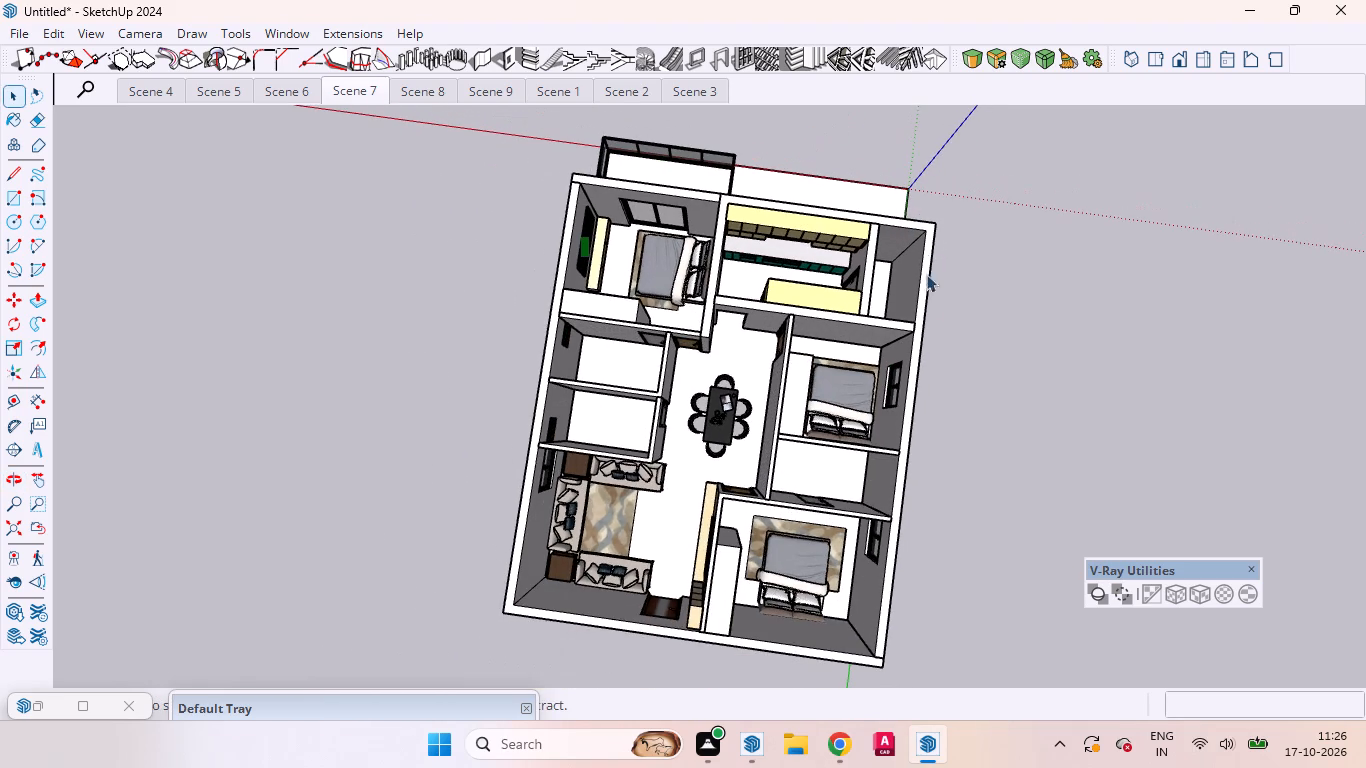
Set the camera to the top view with the whole floor plan and balcony framed.
click(1158, 65)
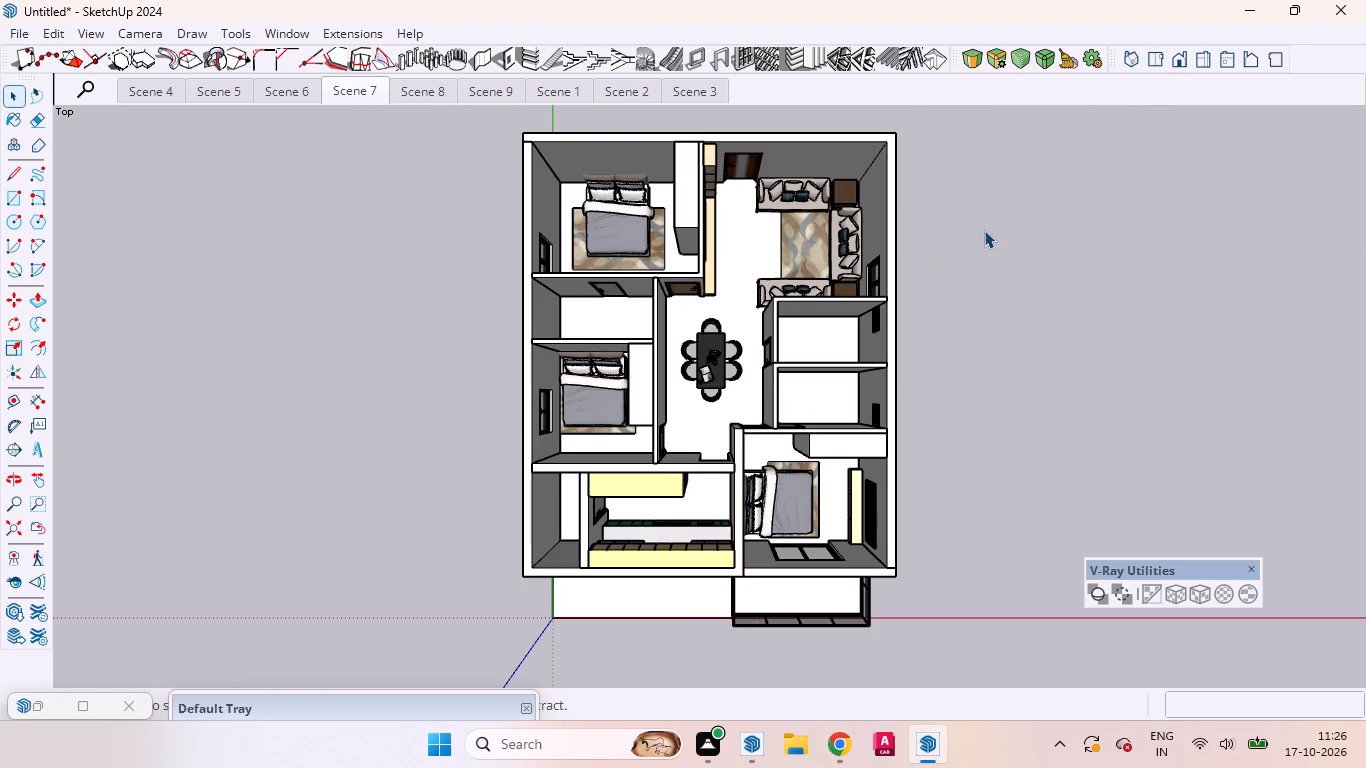
scroll(728, 106, up, 3)
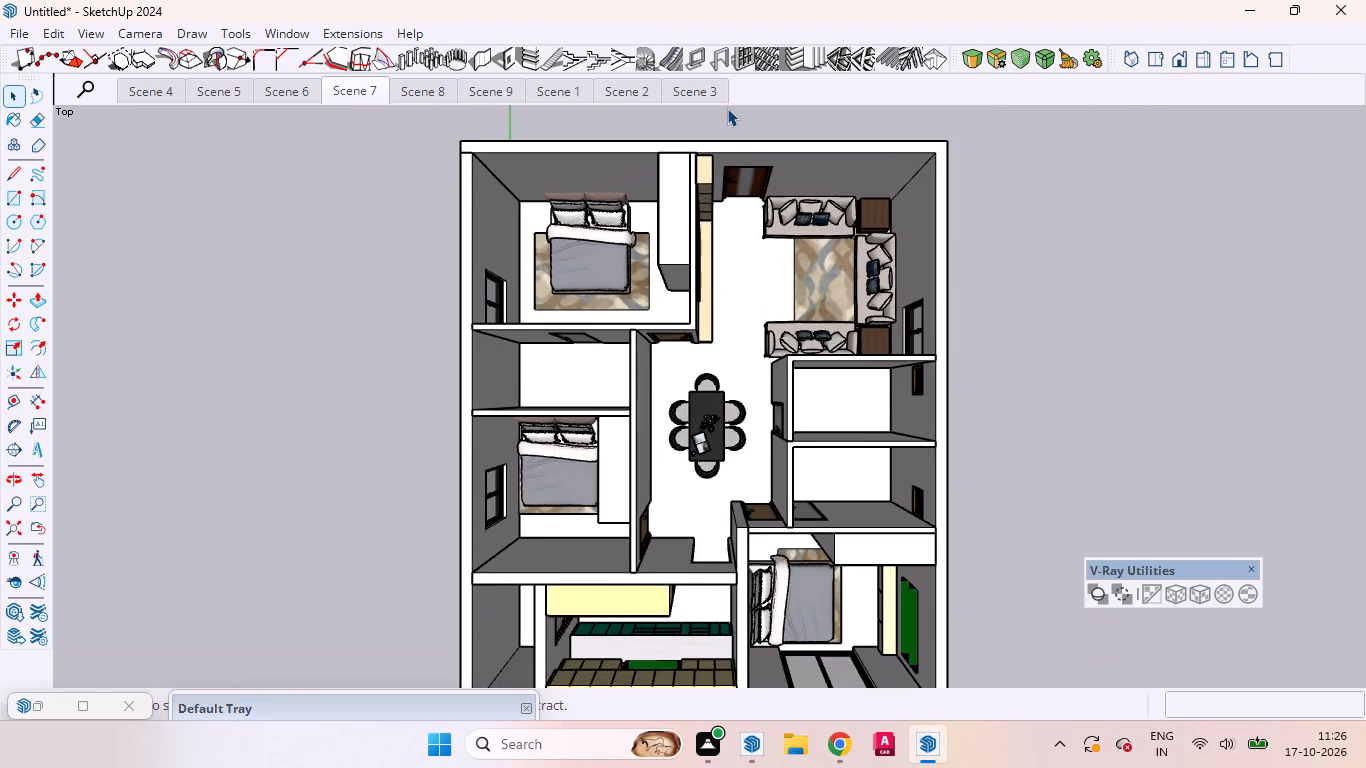
scroll(727, 108, down, 2)
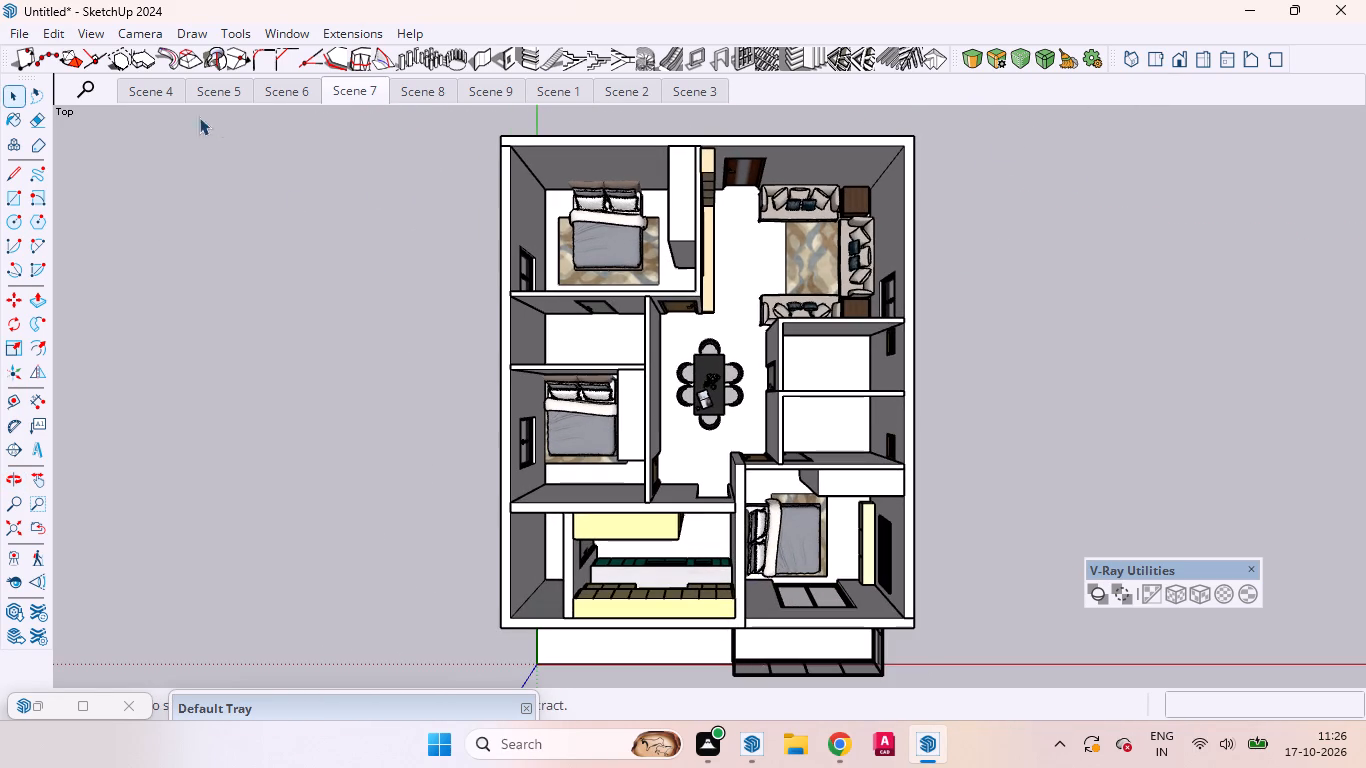
right_click(19, 37)
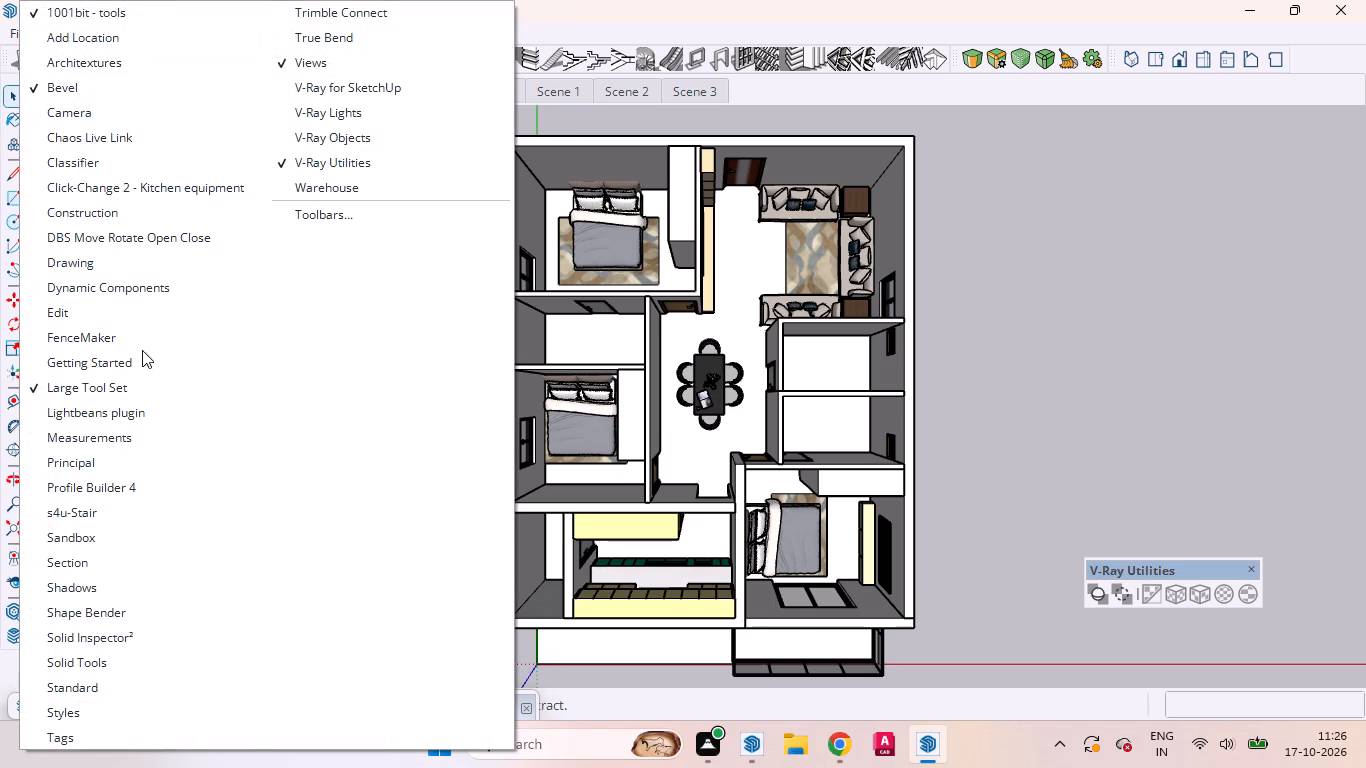
click(1088, 280)
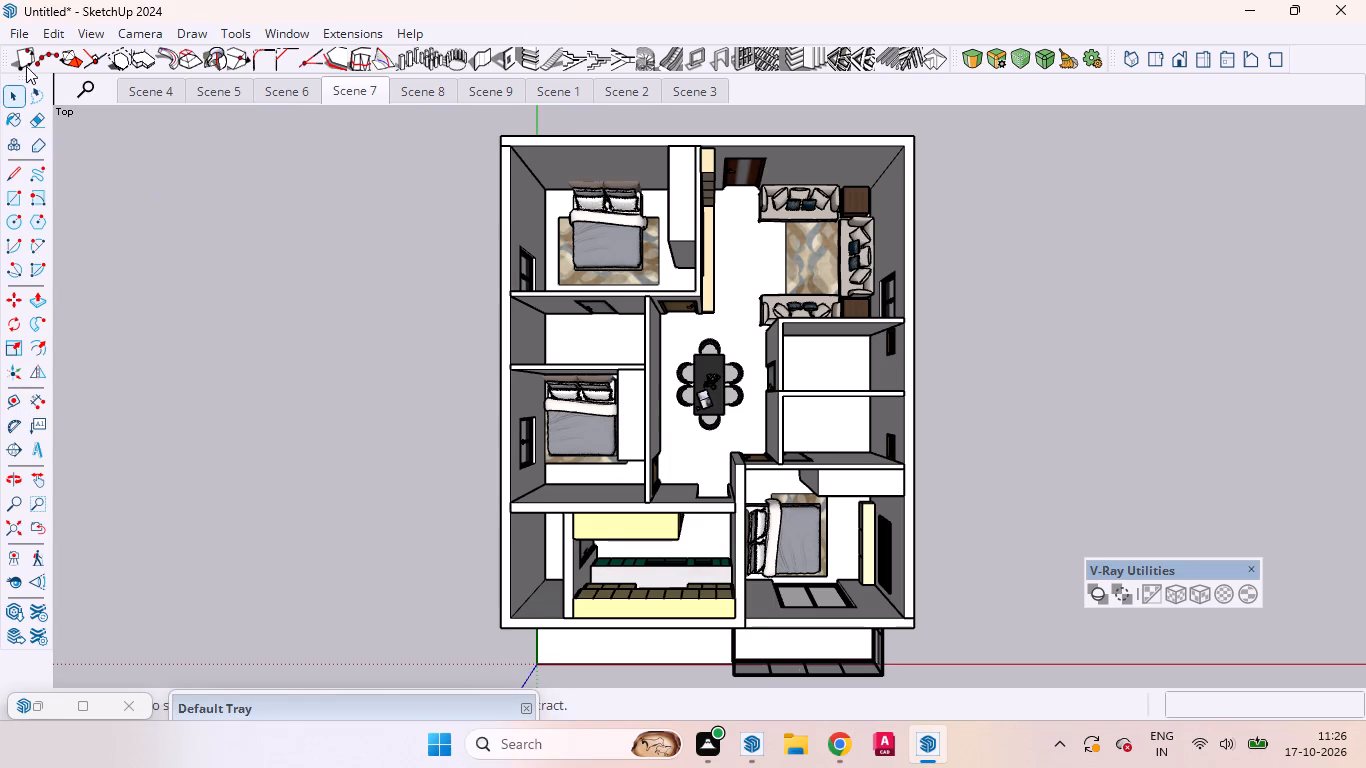
Export the top view as a 2D graphic, a JPEG image named jb, in the Documents folder.
click(13, 36)
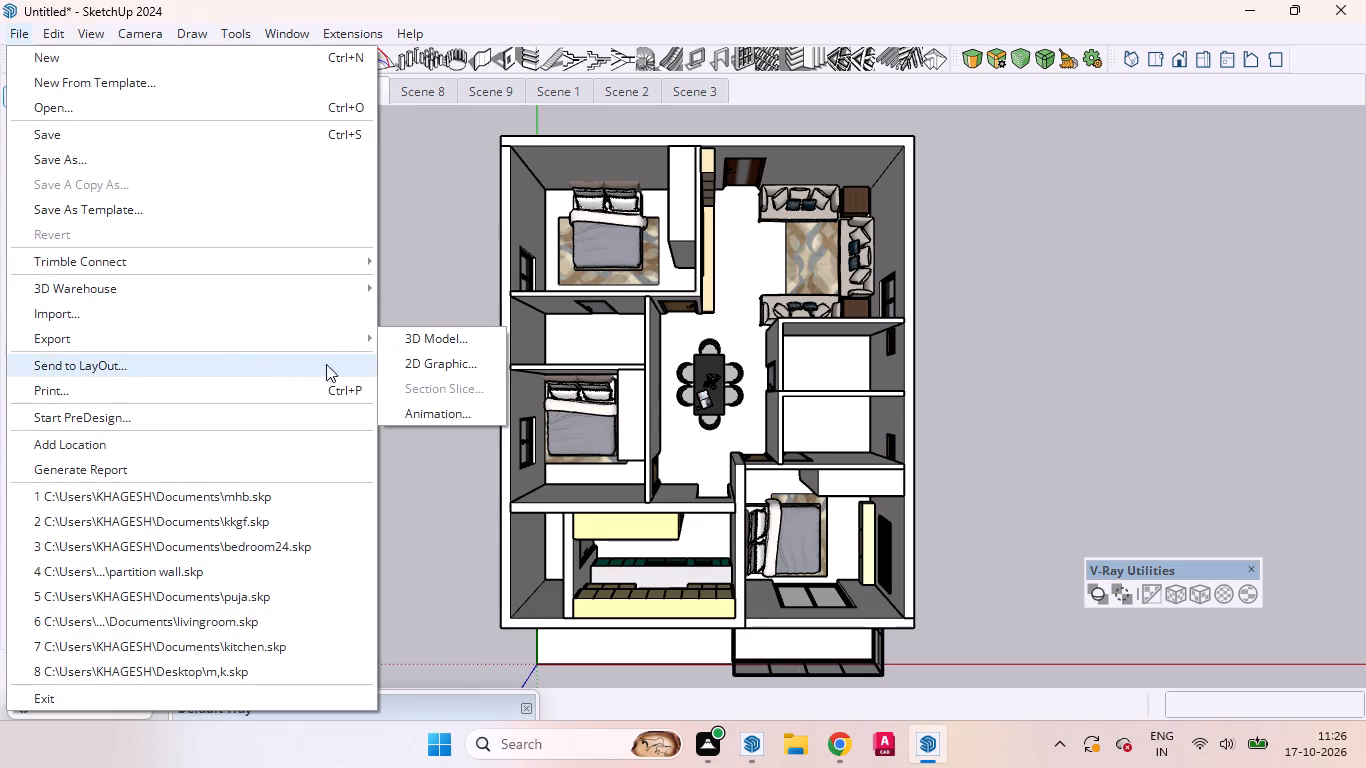
click(445, 366)
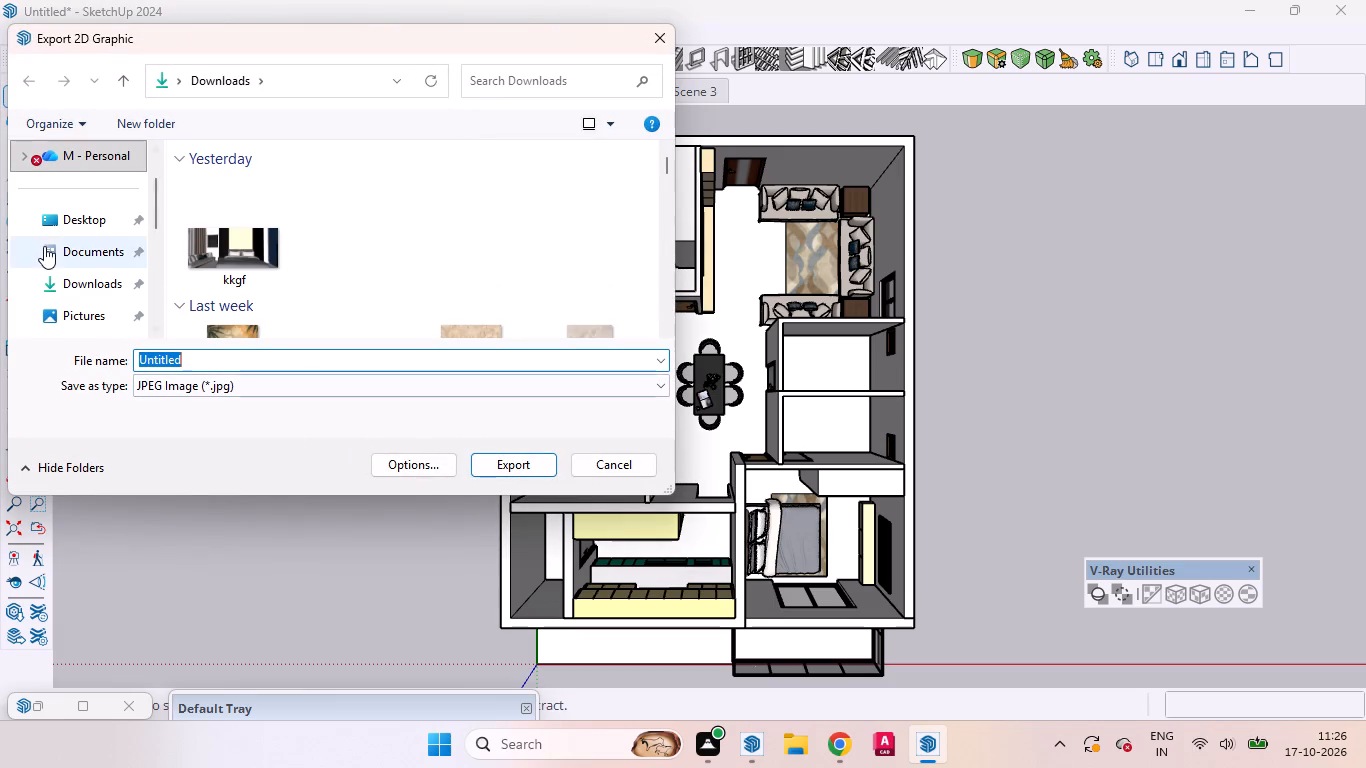
click(44, 246)
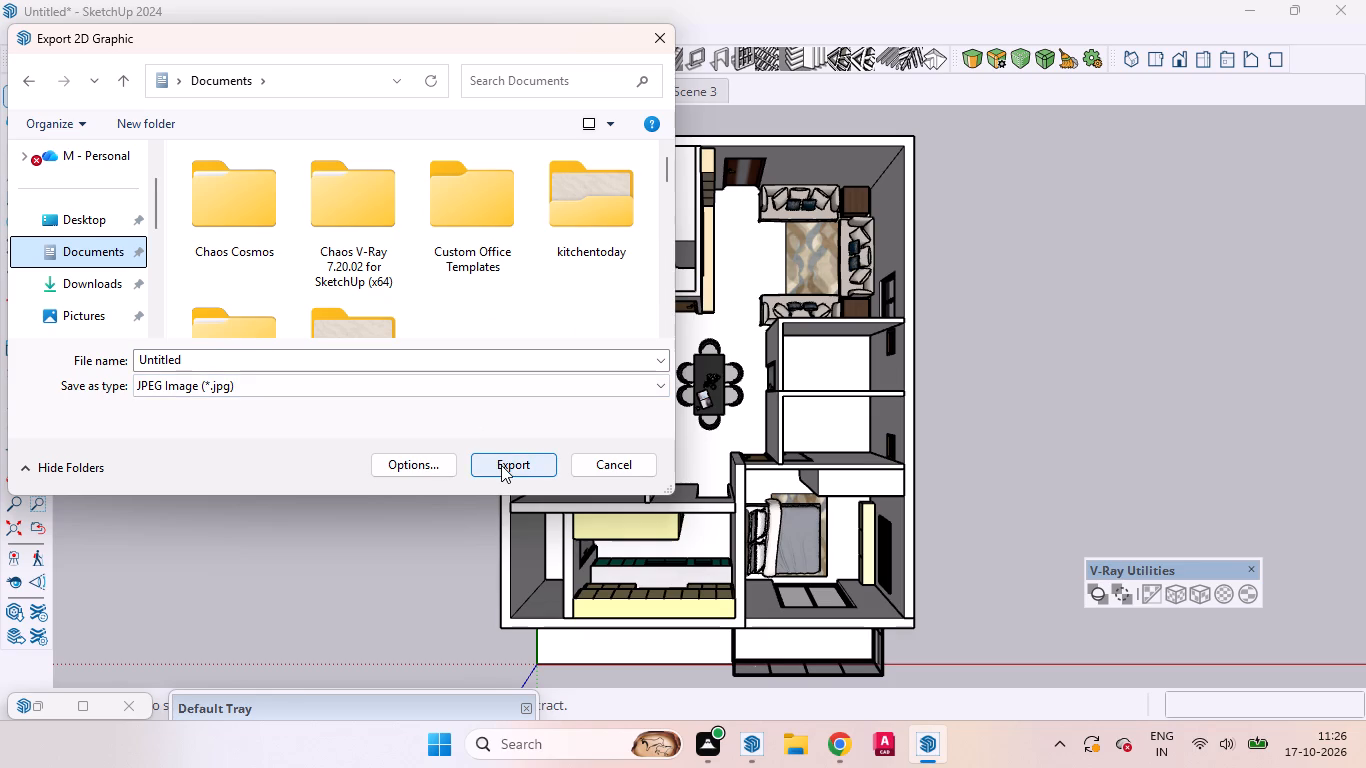
click(501, 465)
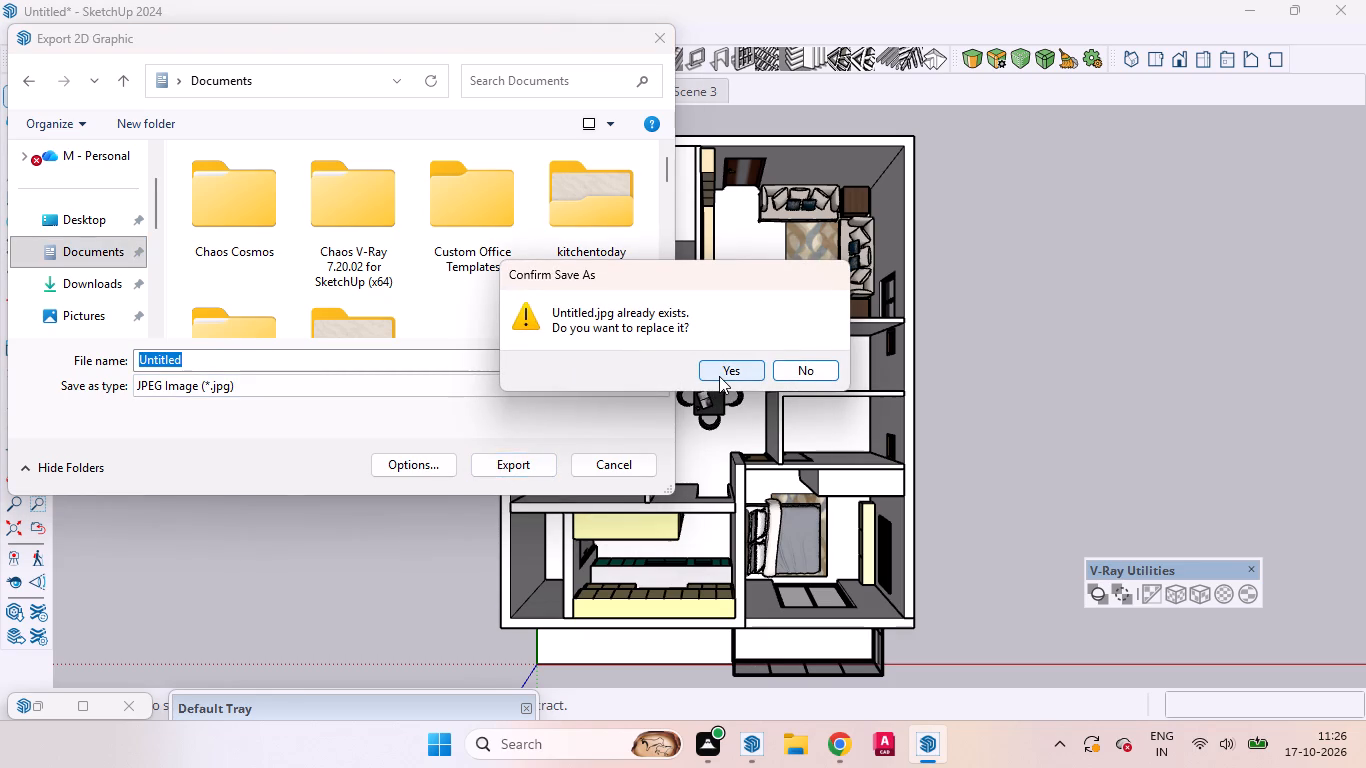
drag(282, 368, 216, 359)
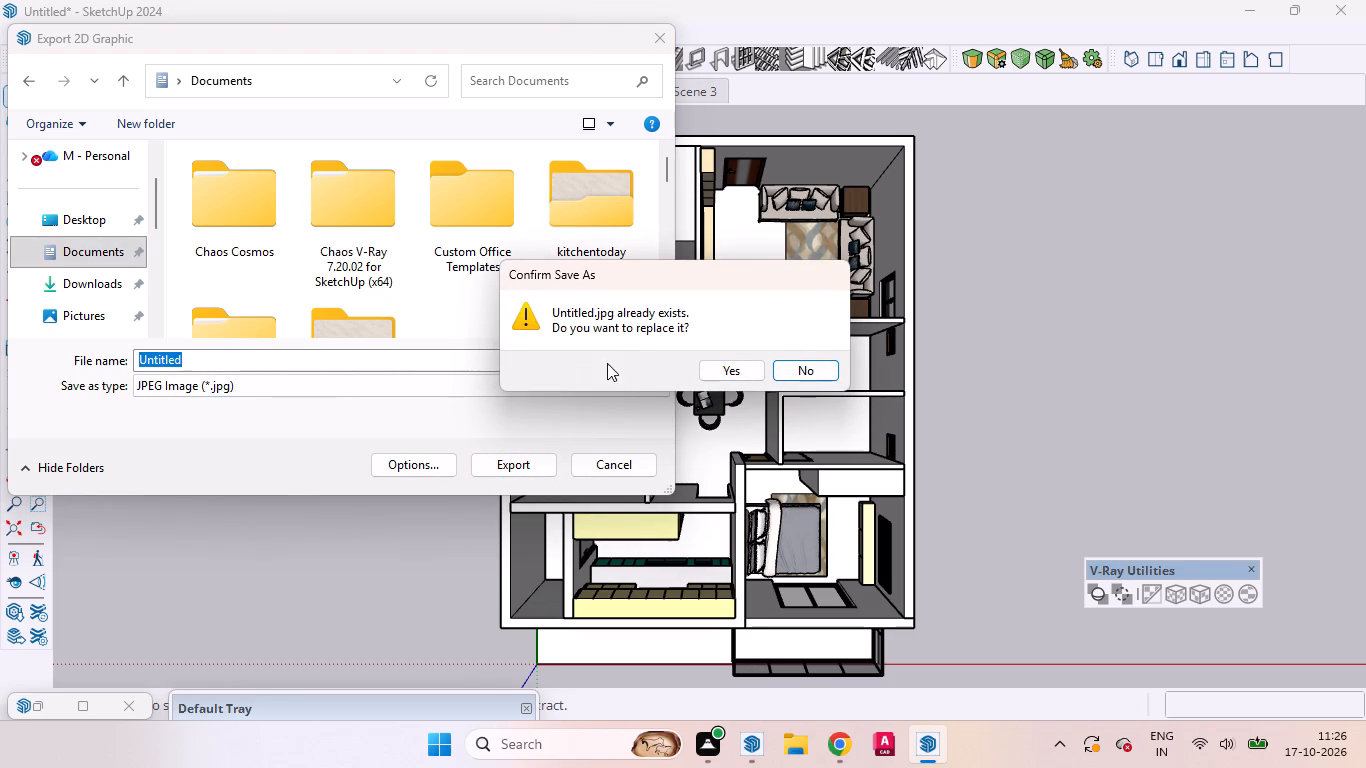
click(780, 366)
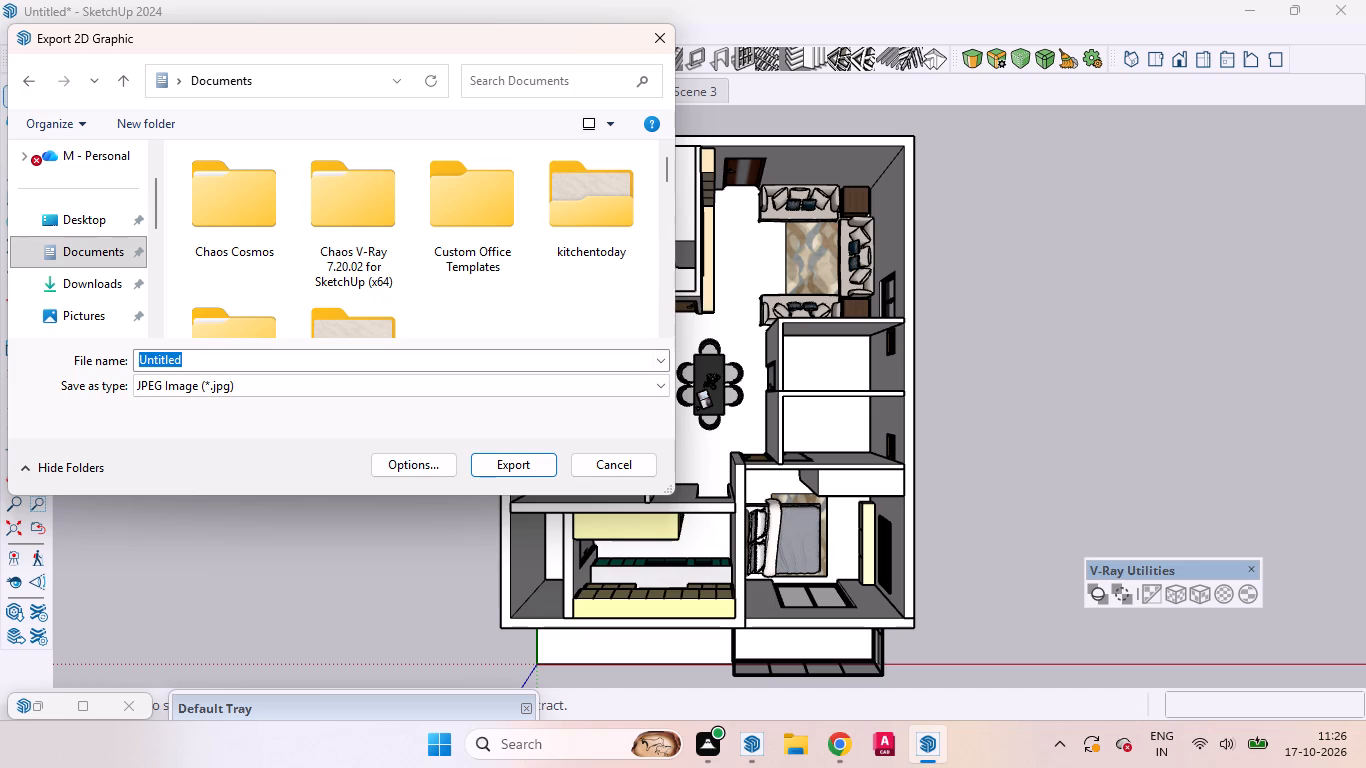
key(BackSpace)
text(o;ko)
key(BackSpace)
click(212, 358)
key(BackSpace)
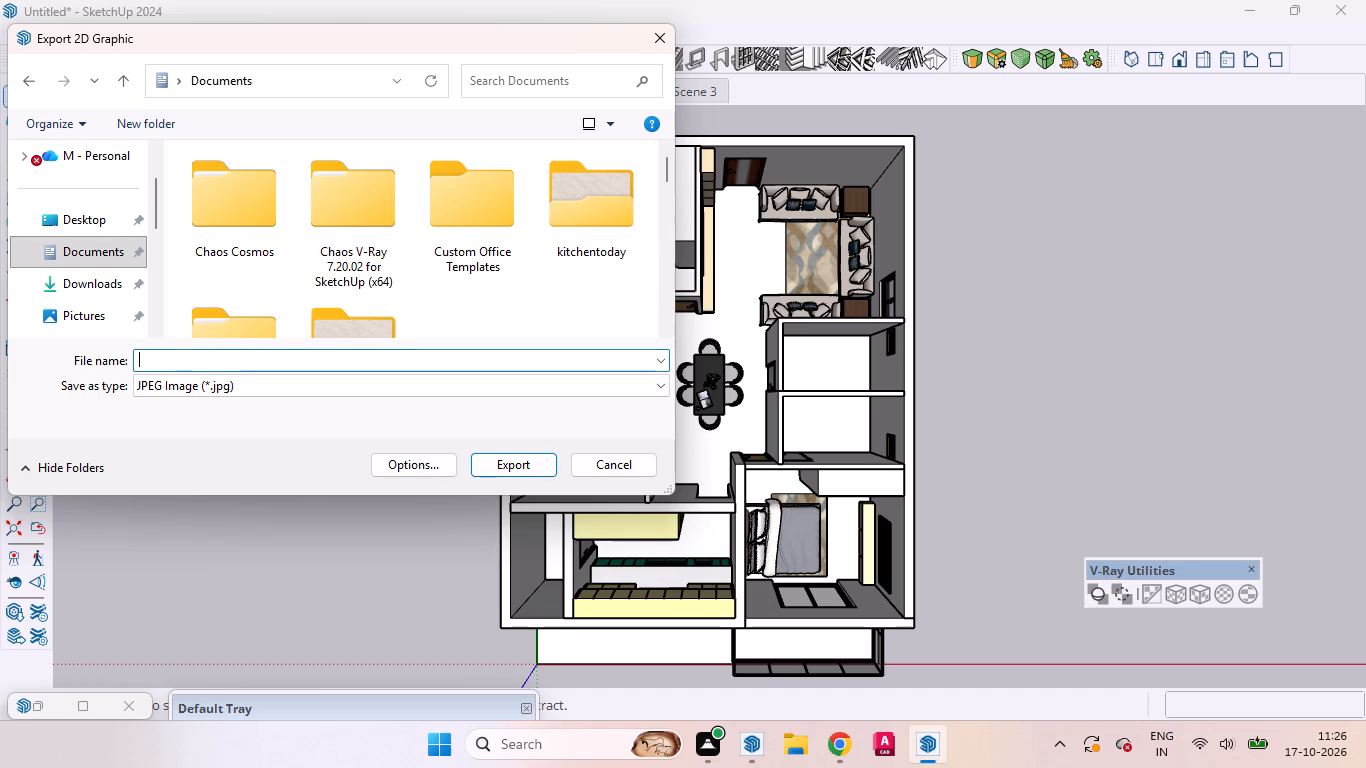
text(jb)
key(space)
click(508, 463)
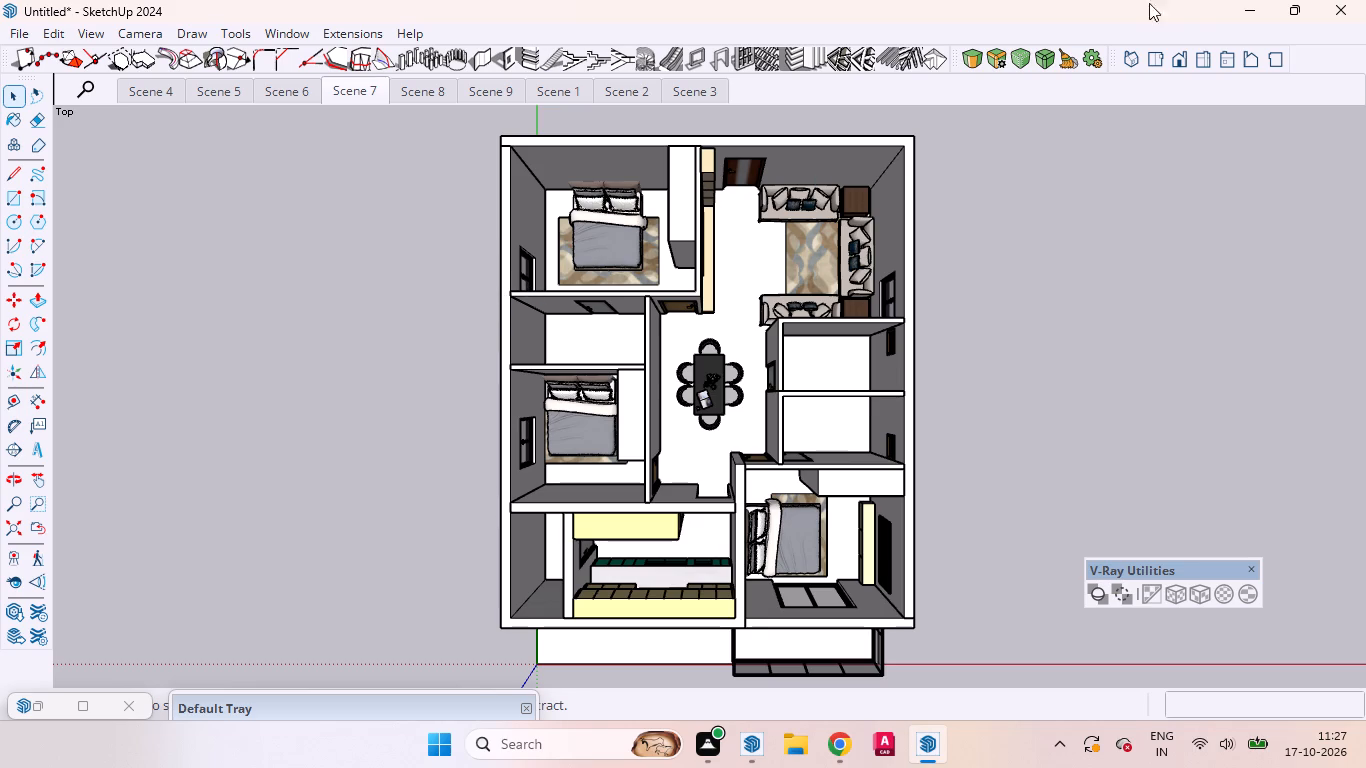
Close the model and save its changes as a SketchUp model named jb in the Documents folder.
click(1346, 1)
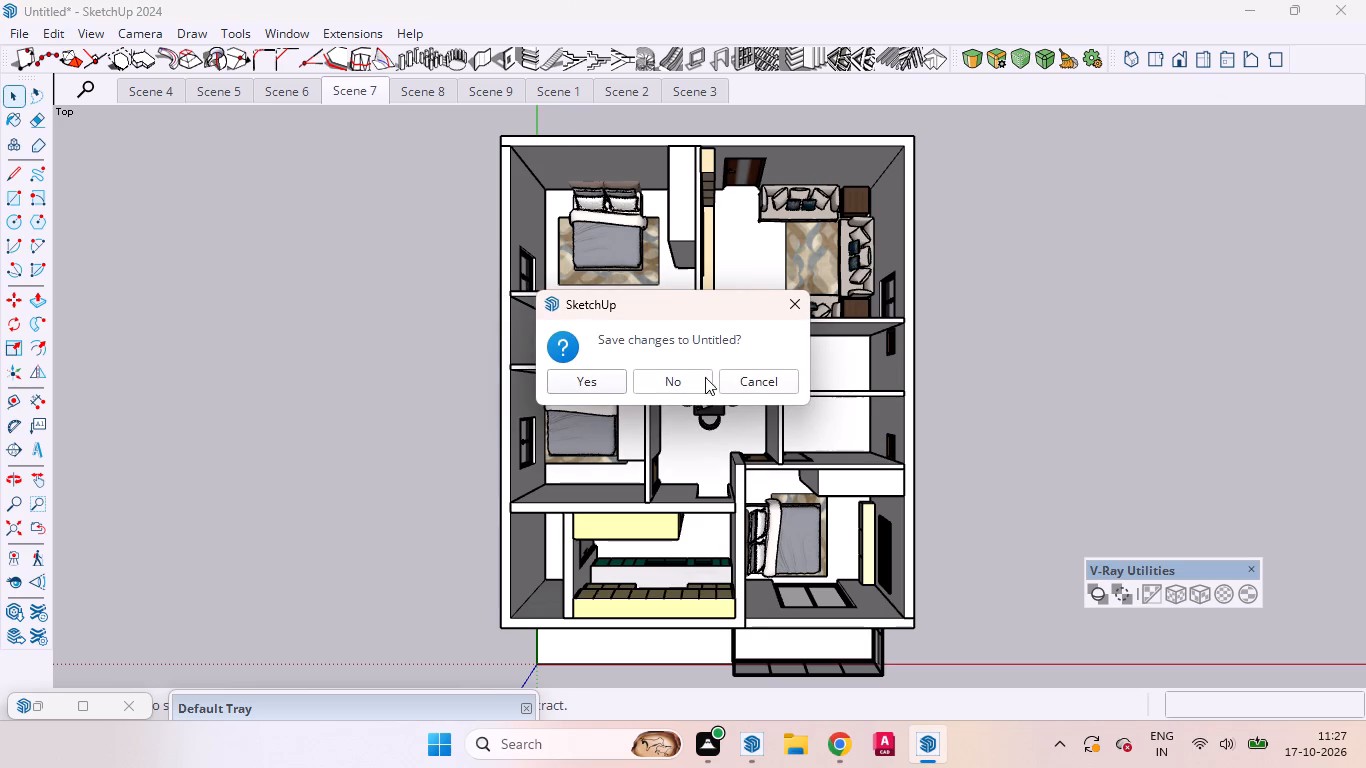
click(596, 386)
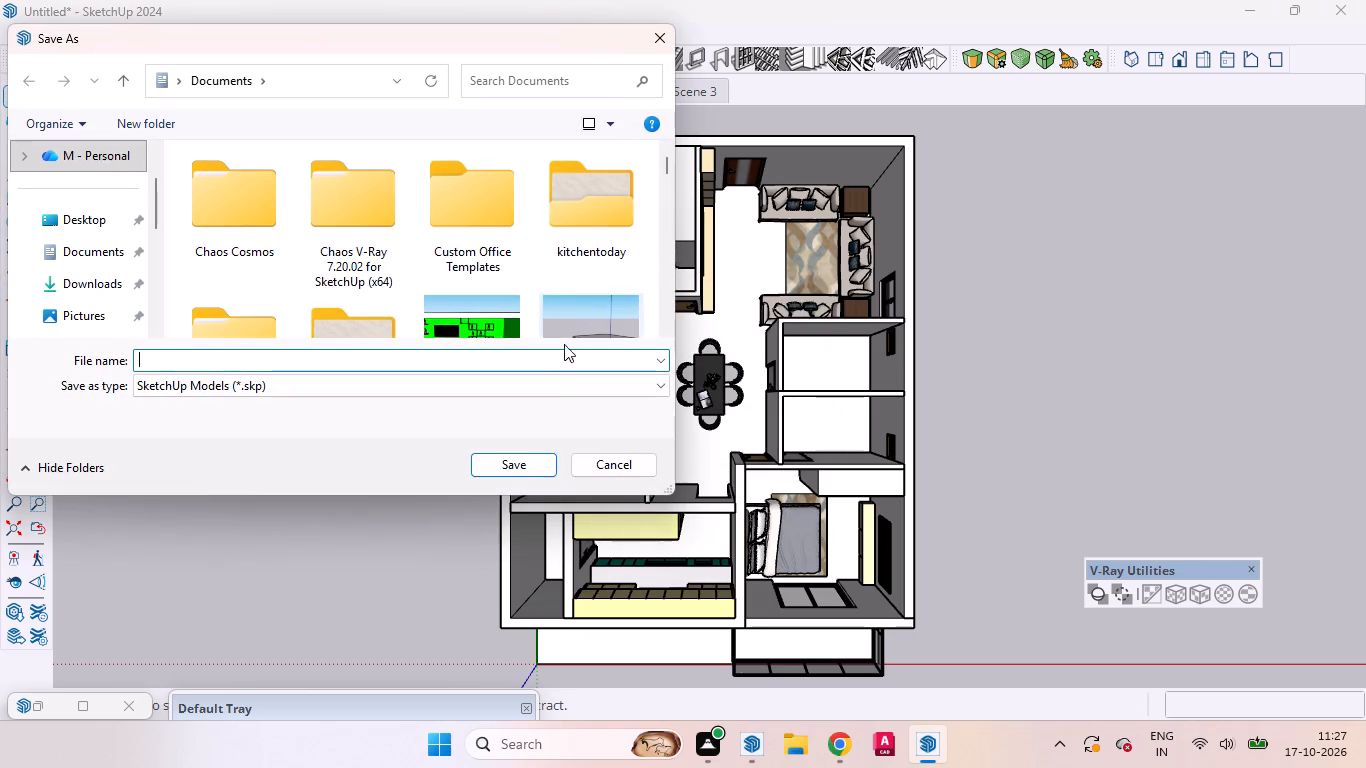
text(jb)
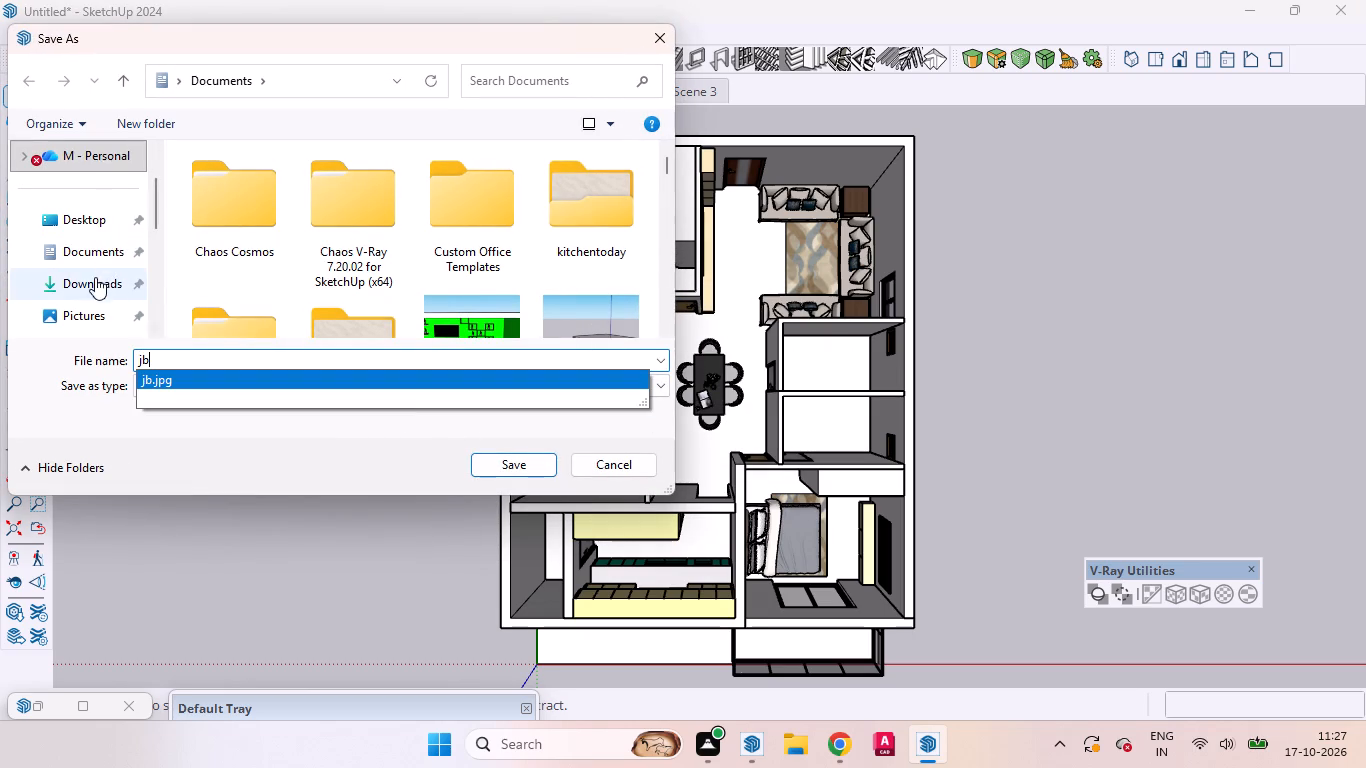
click(91, 257)
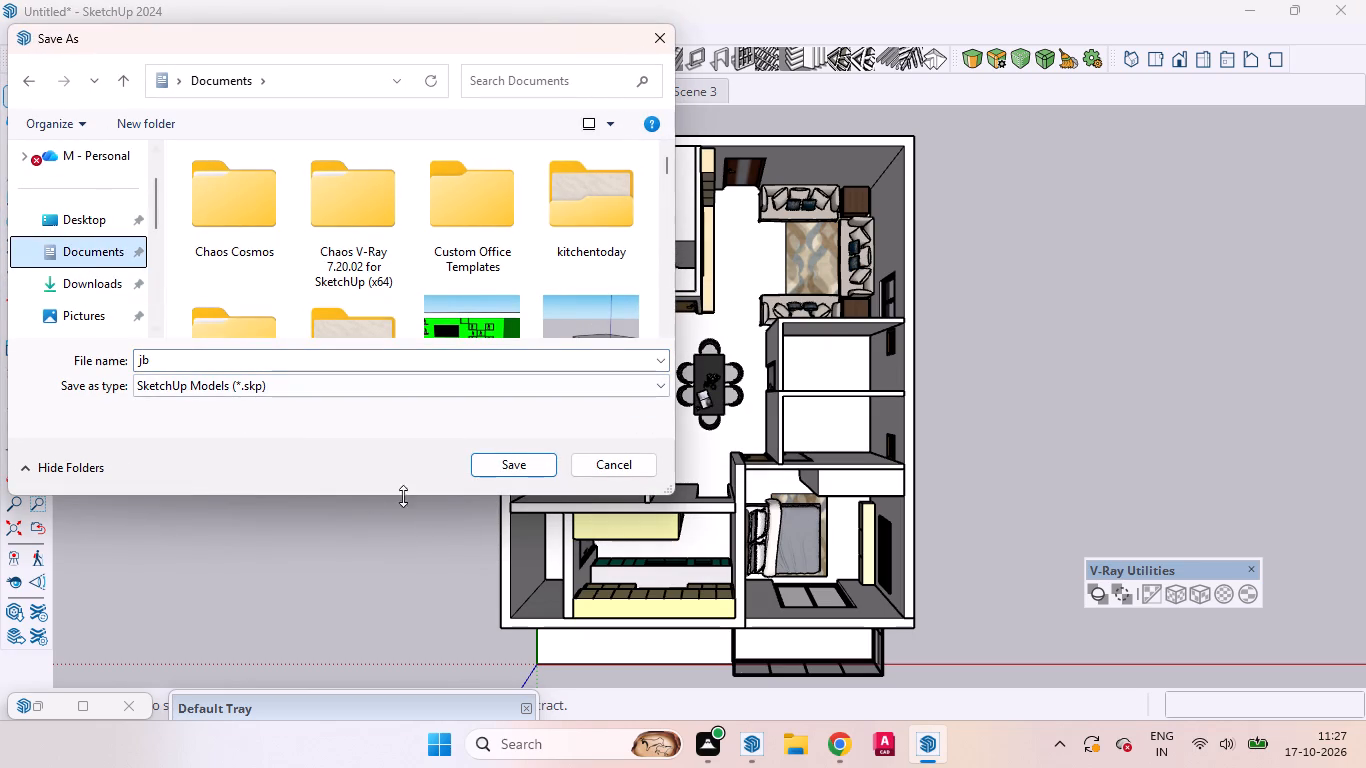
click(498, 471)
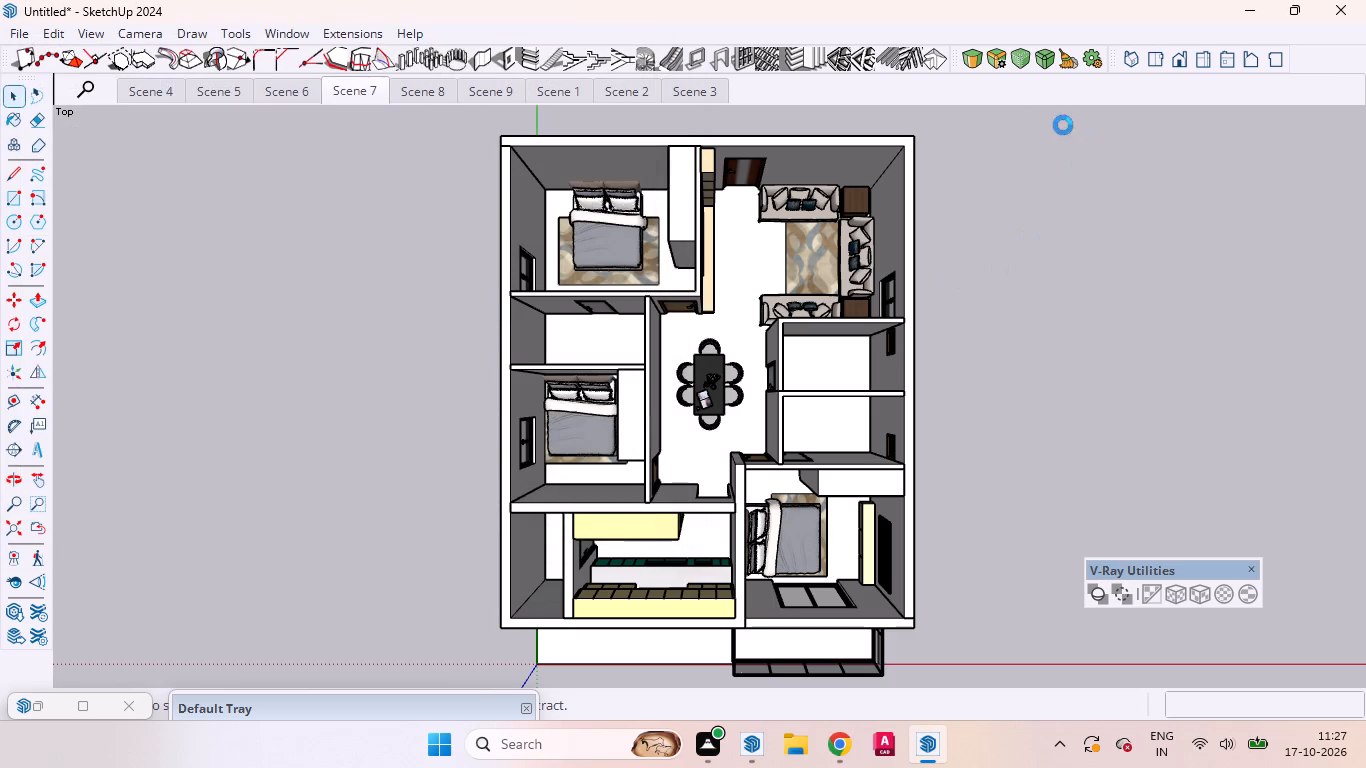